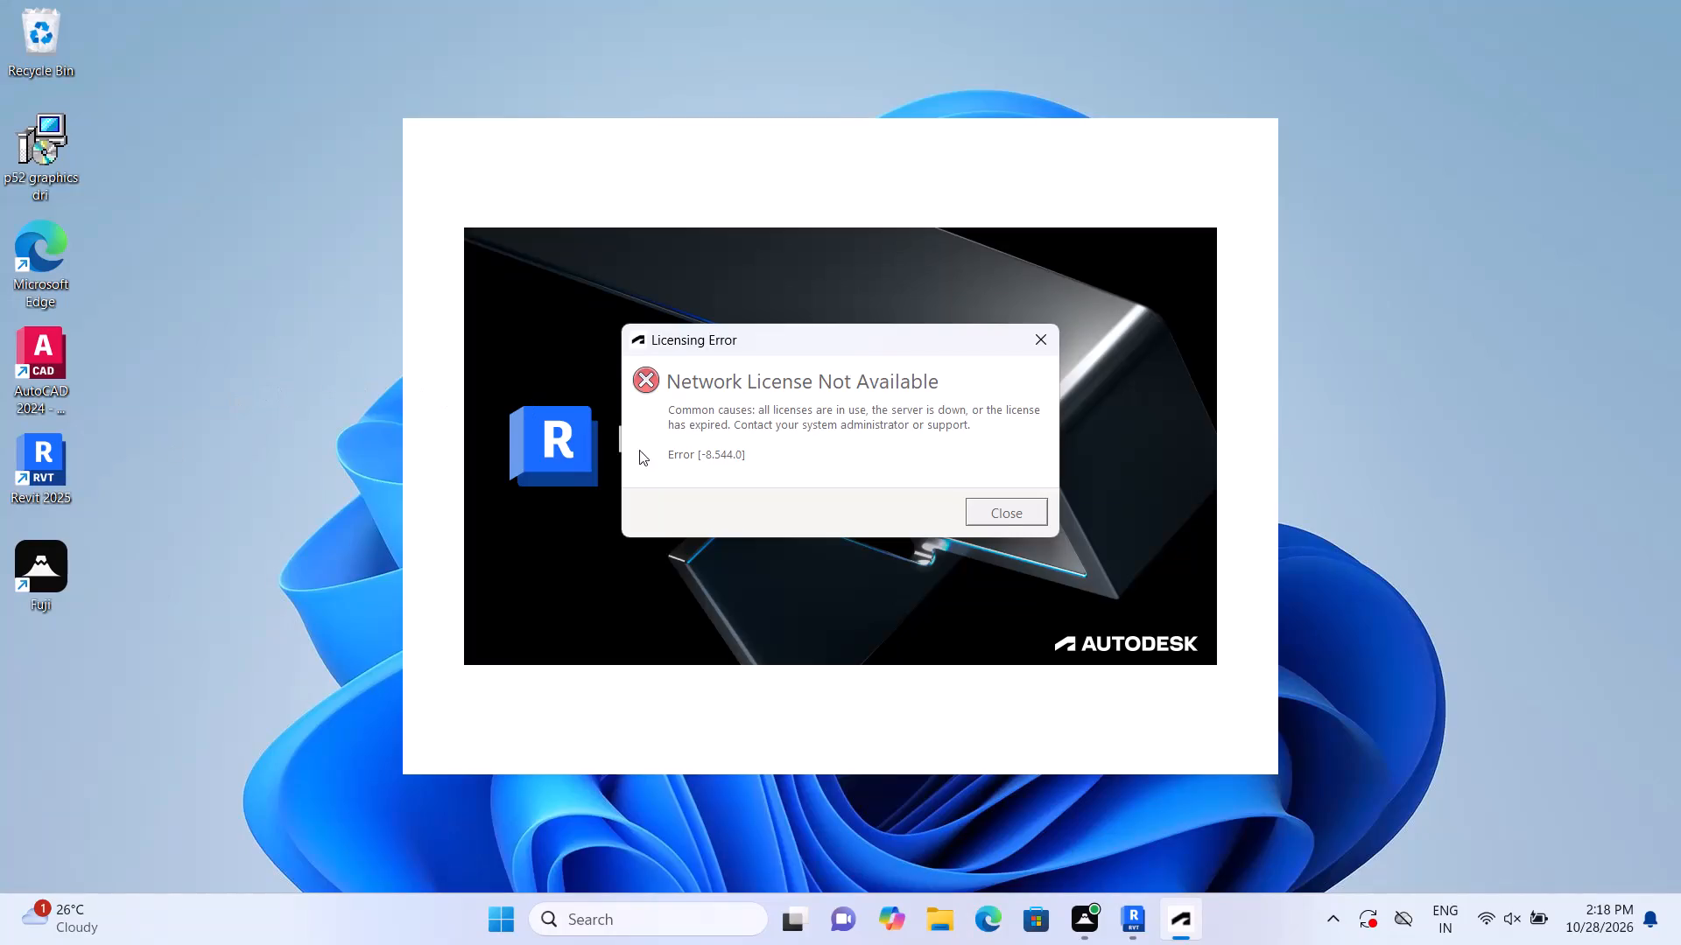
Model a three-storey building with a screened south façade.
Dismiss the licensing error dialog.
{"action": "left_click", "coordinate": [992, 509]}
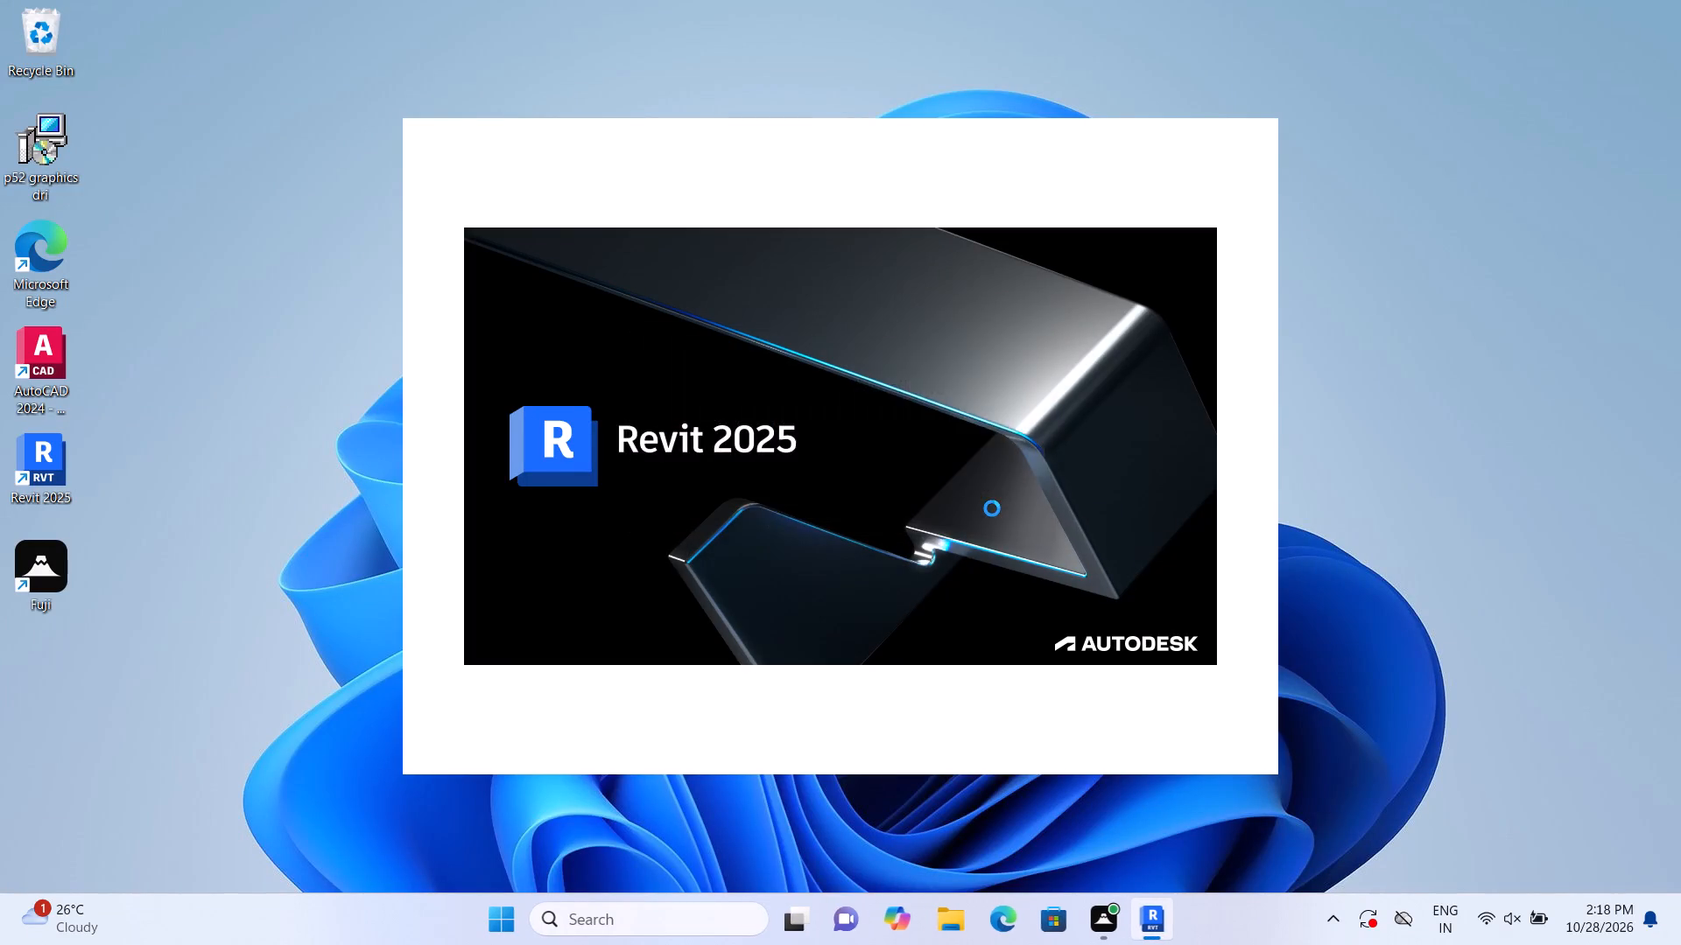
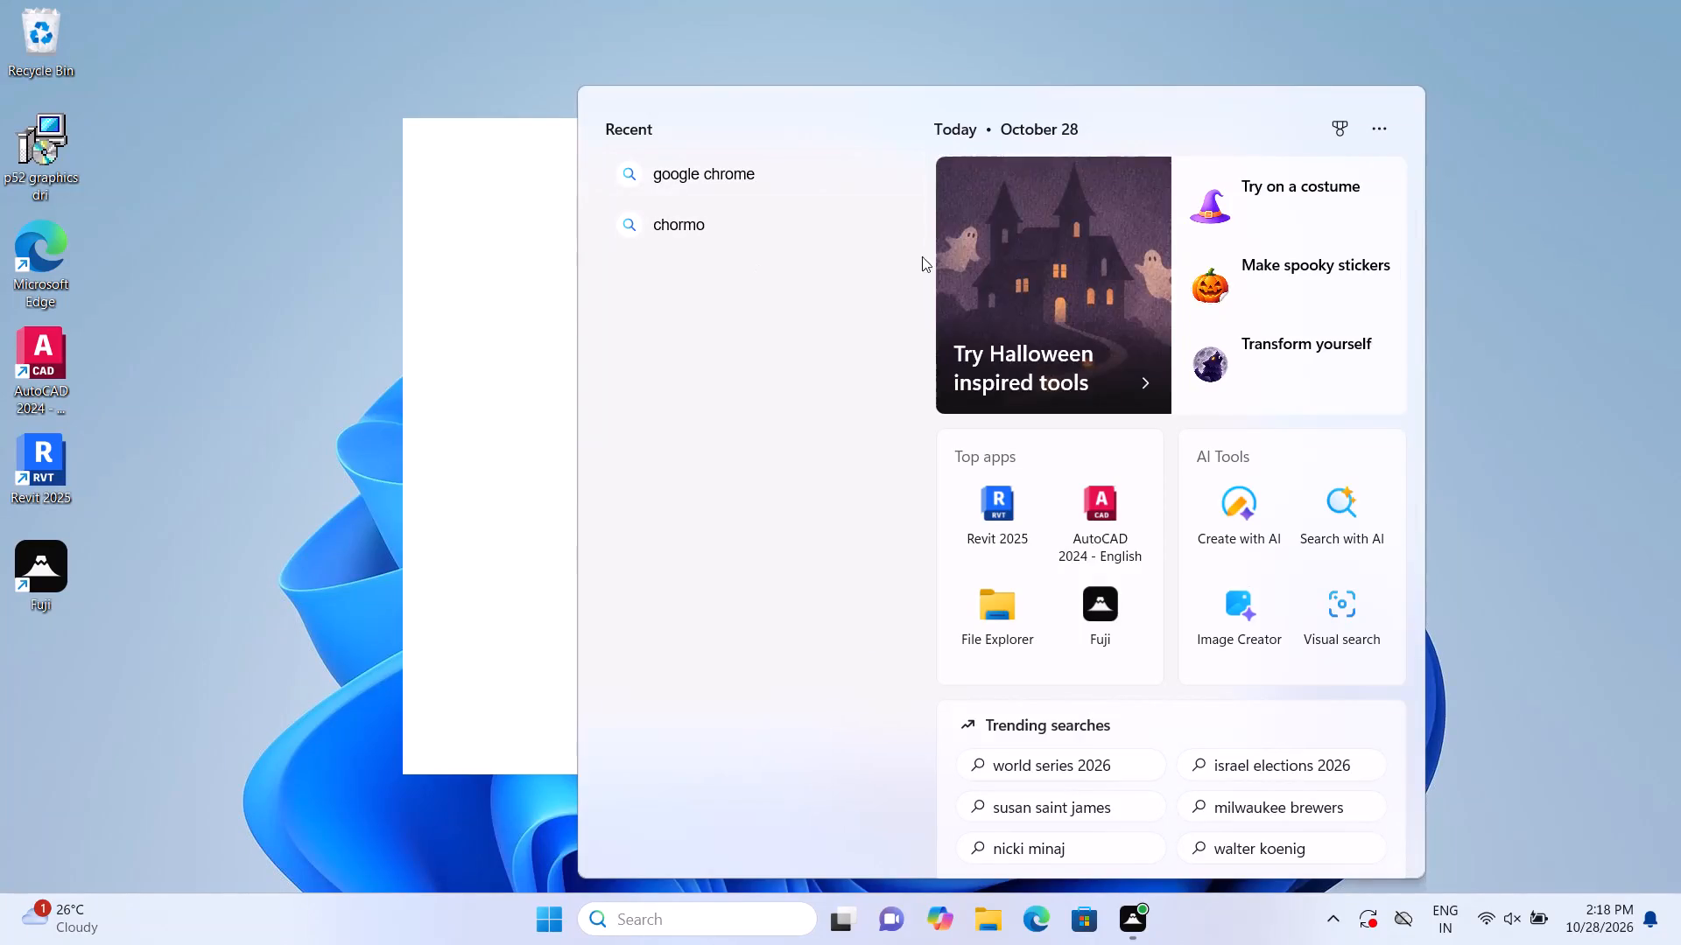
Open the Virus & threat protection area of Windows Security through the Privacy & security settings.
{"action": "left_click", "coordinate": [1384, 124]}
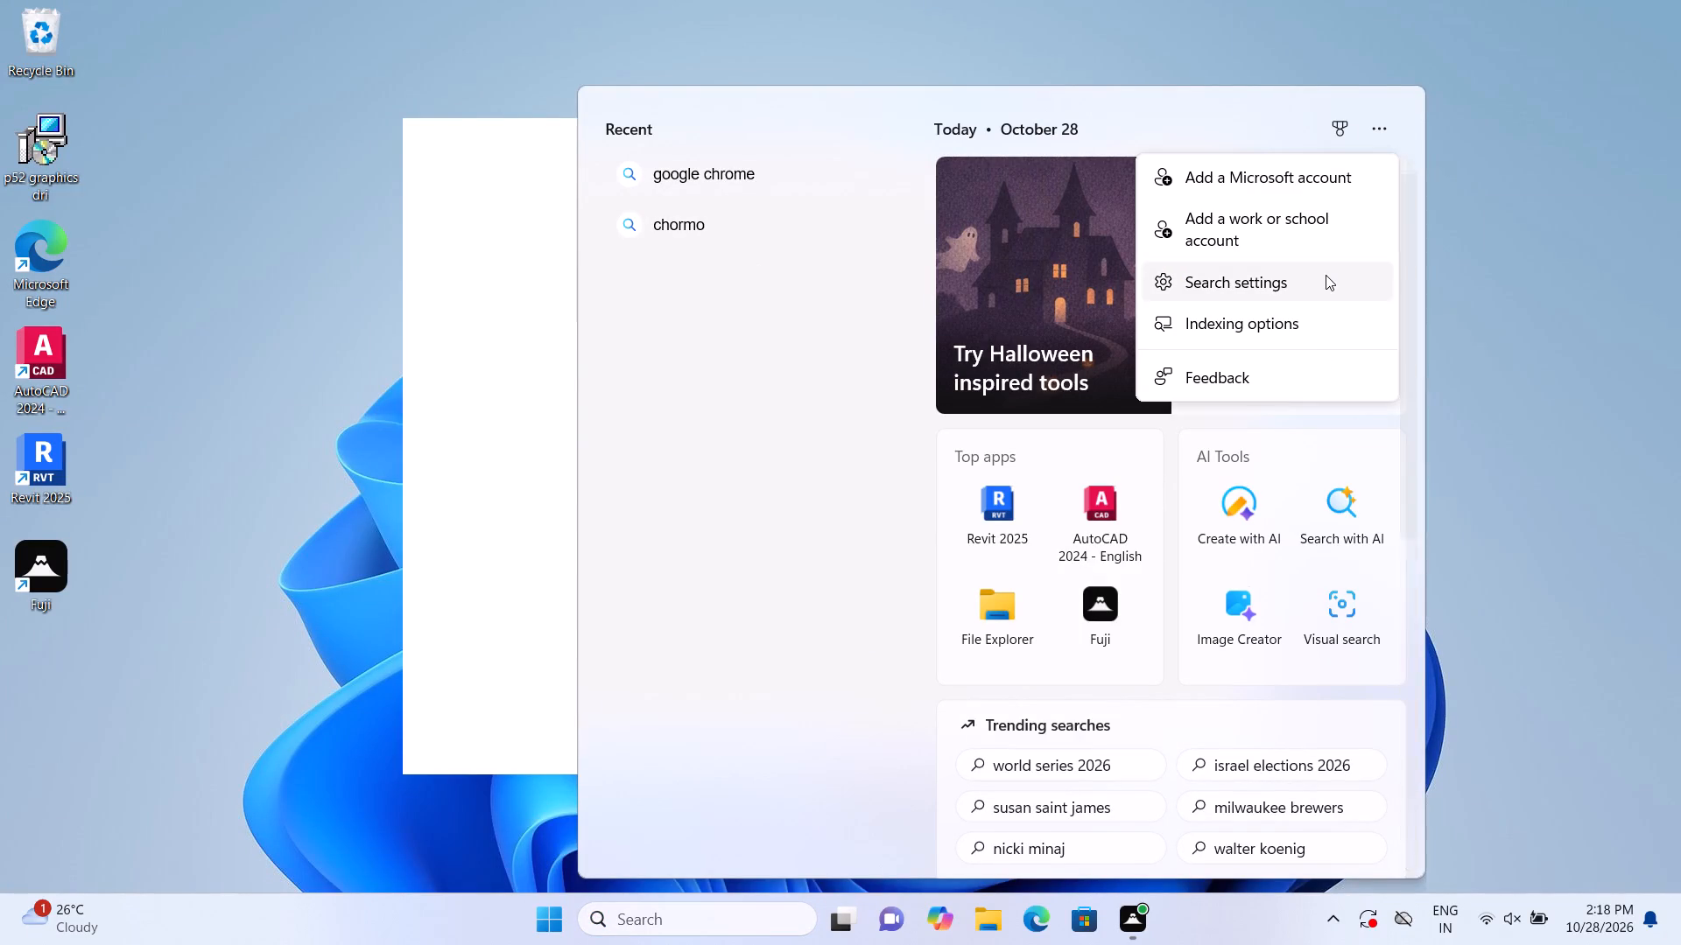
{"action": "left_click", "coordinate": [1324, 277]}
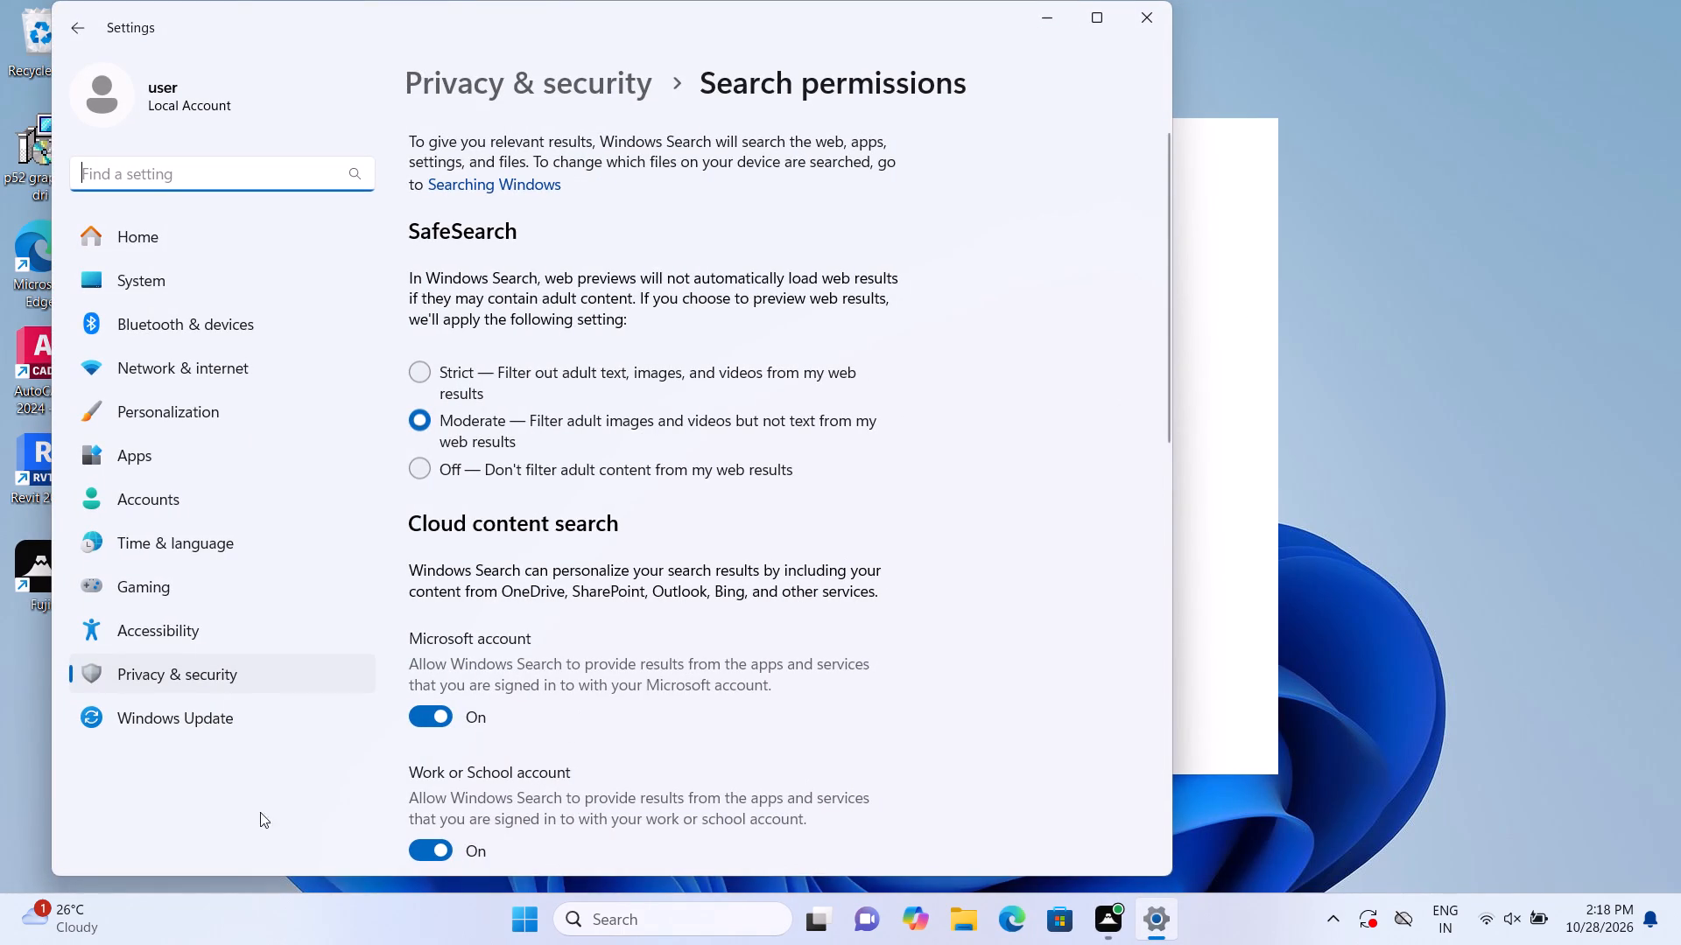
{"action": "left_click", "coordinate": [250, 671]}
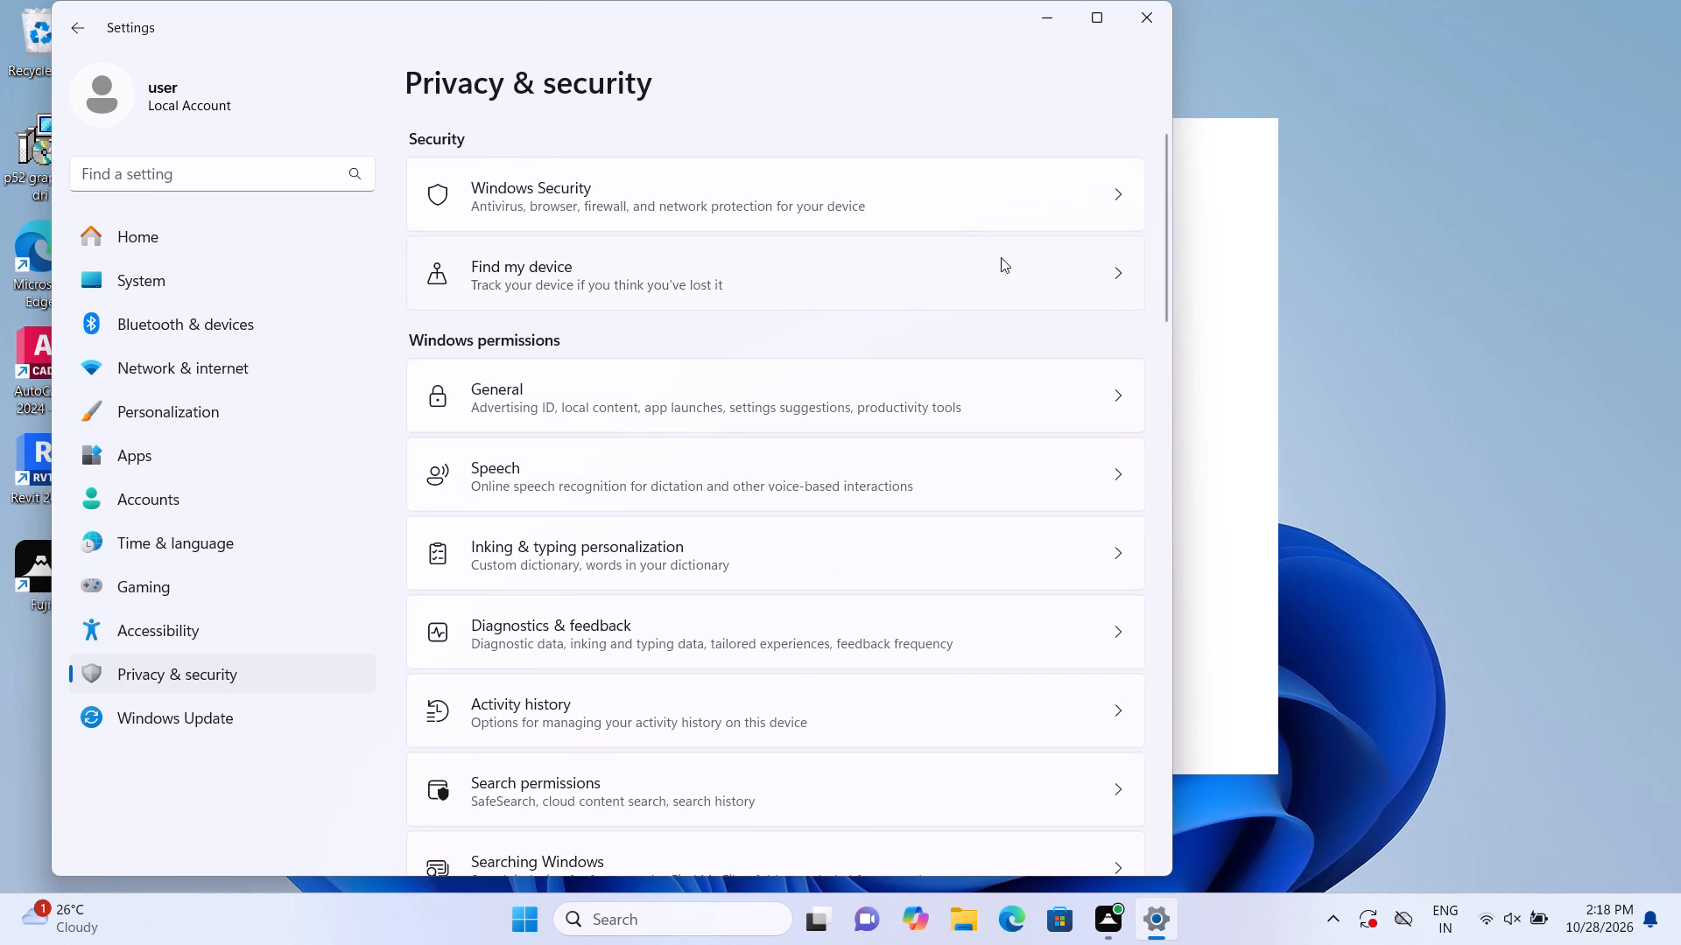
{"action": "left_click", "coordinate": [1115, 189]}
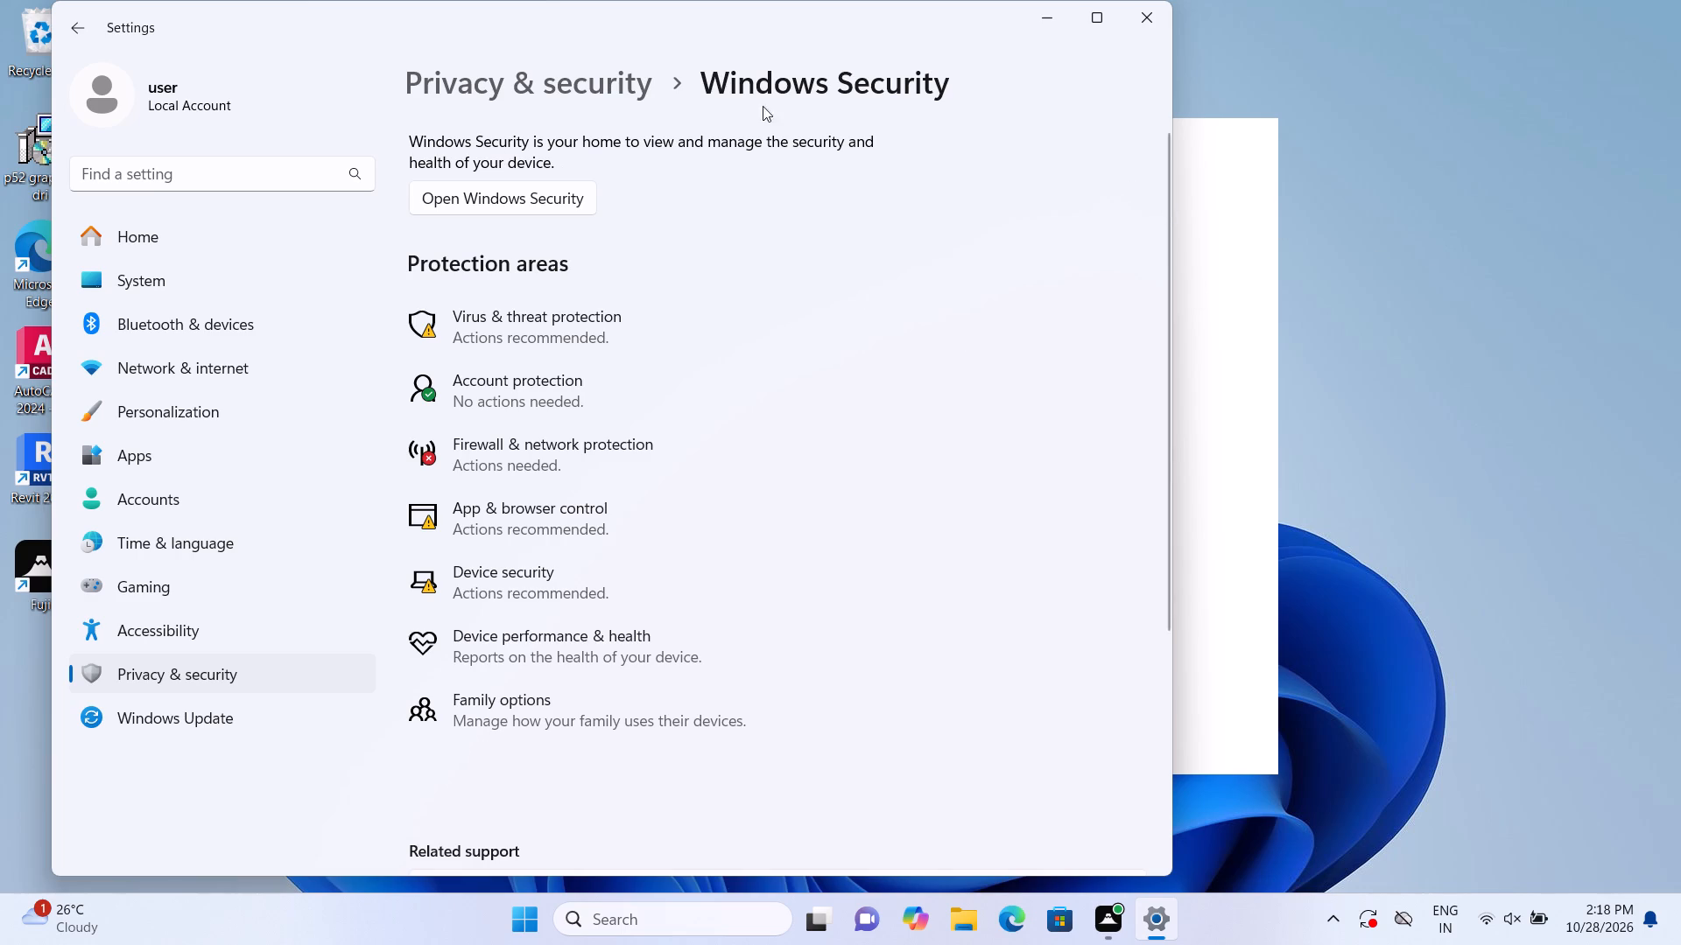
{"action": "left_click", "coordinate": [516, 335]}
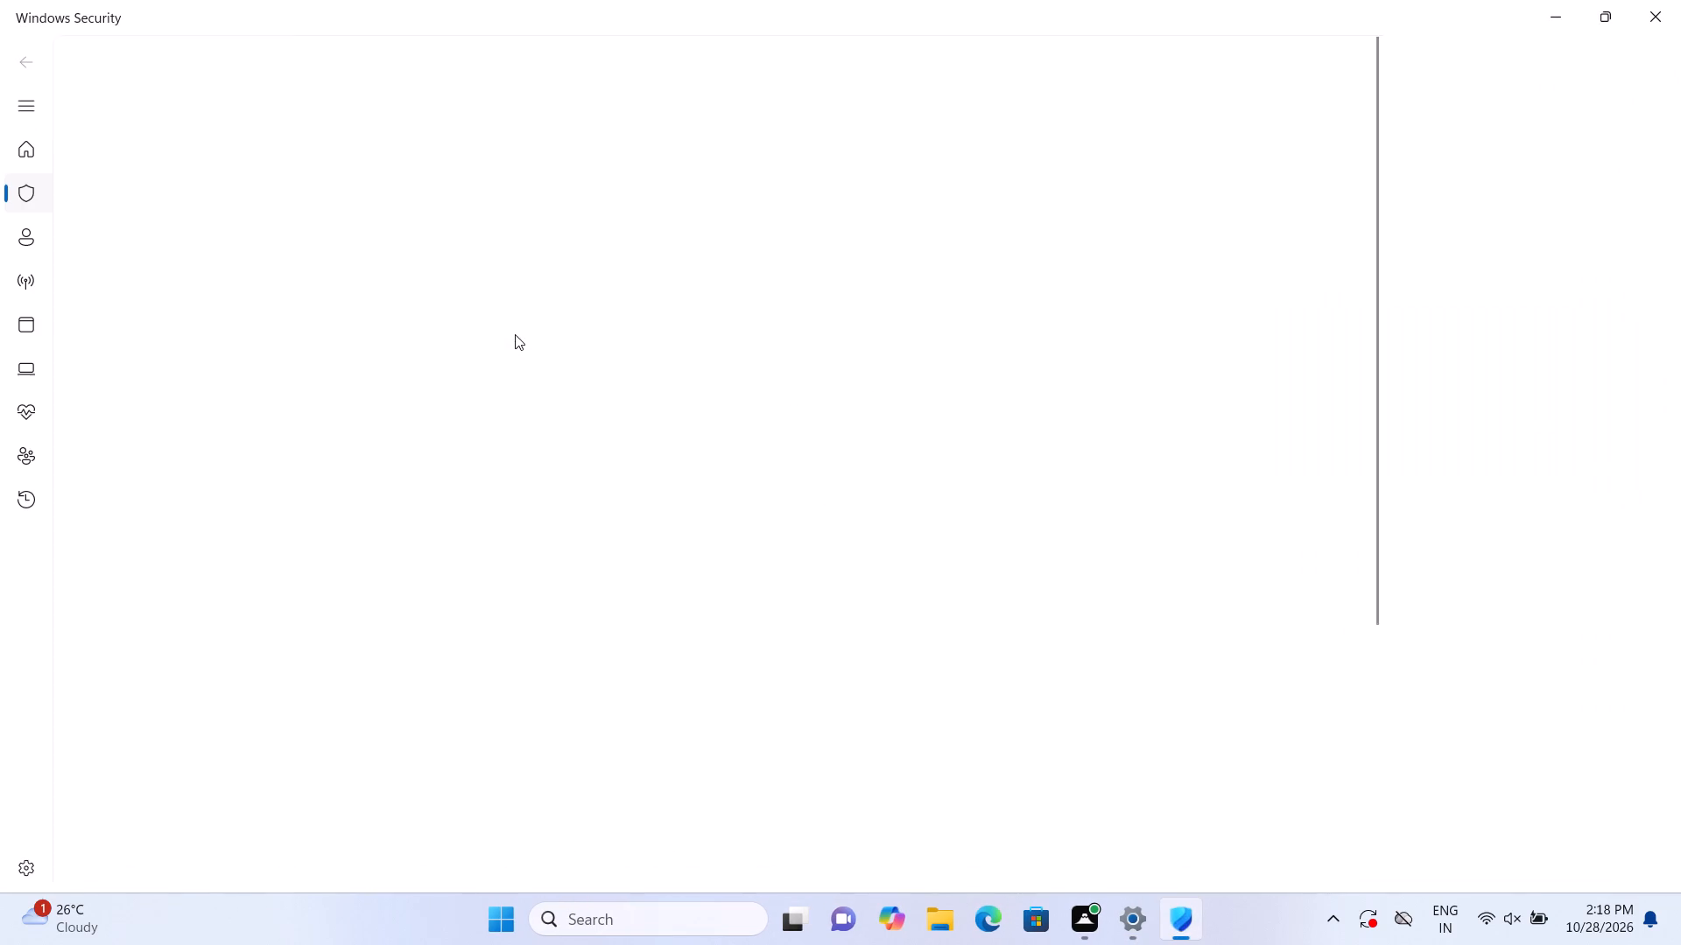
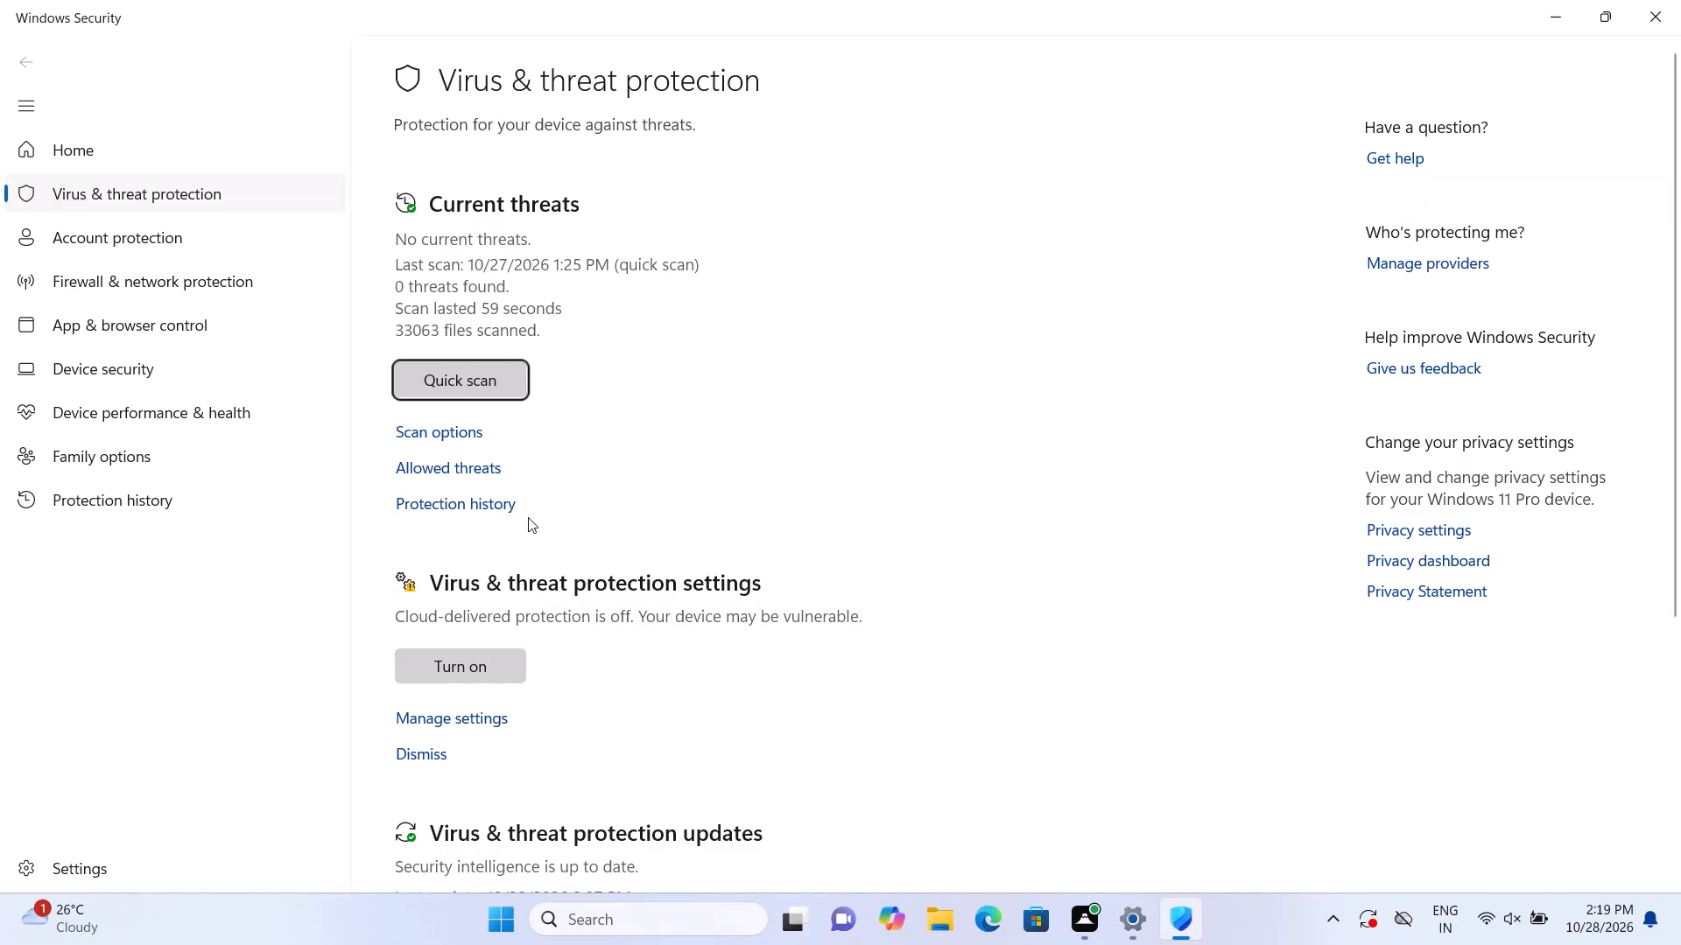
Open the management page for the Virus & threat protection settings.
{"action": "left_click", "coordinate": [462, 718]}
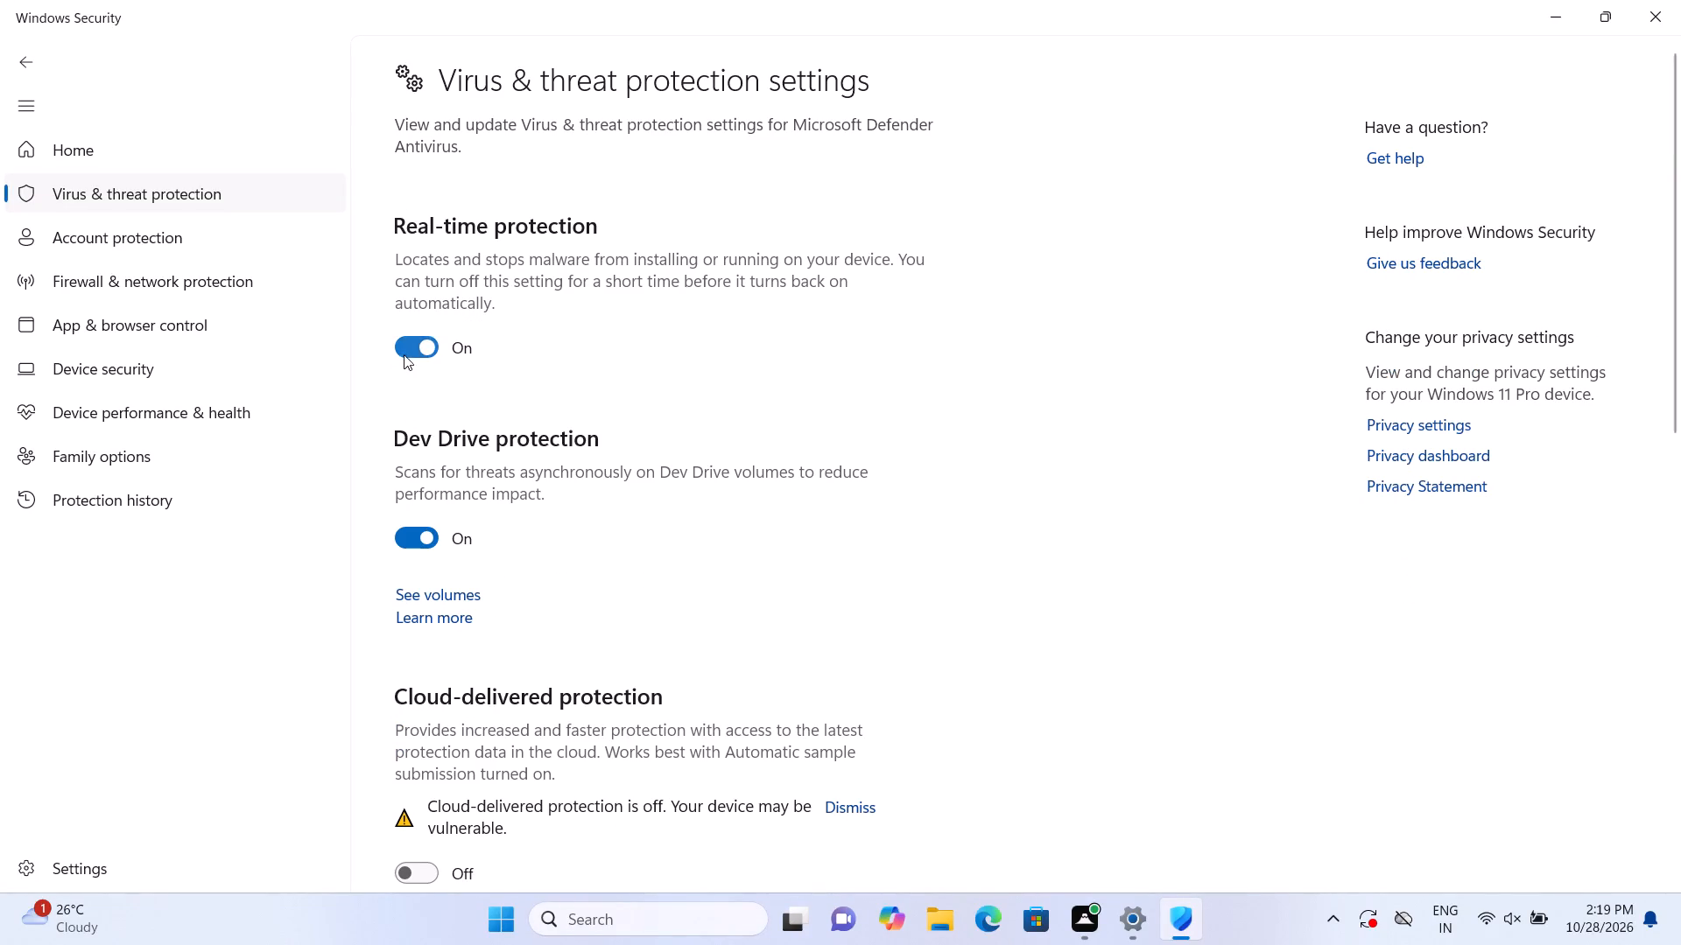
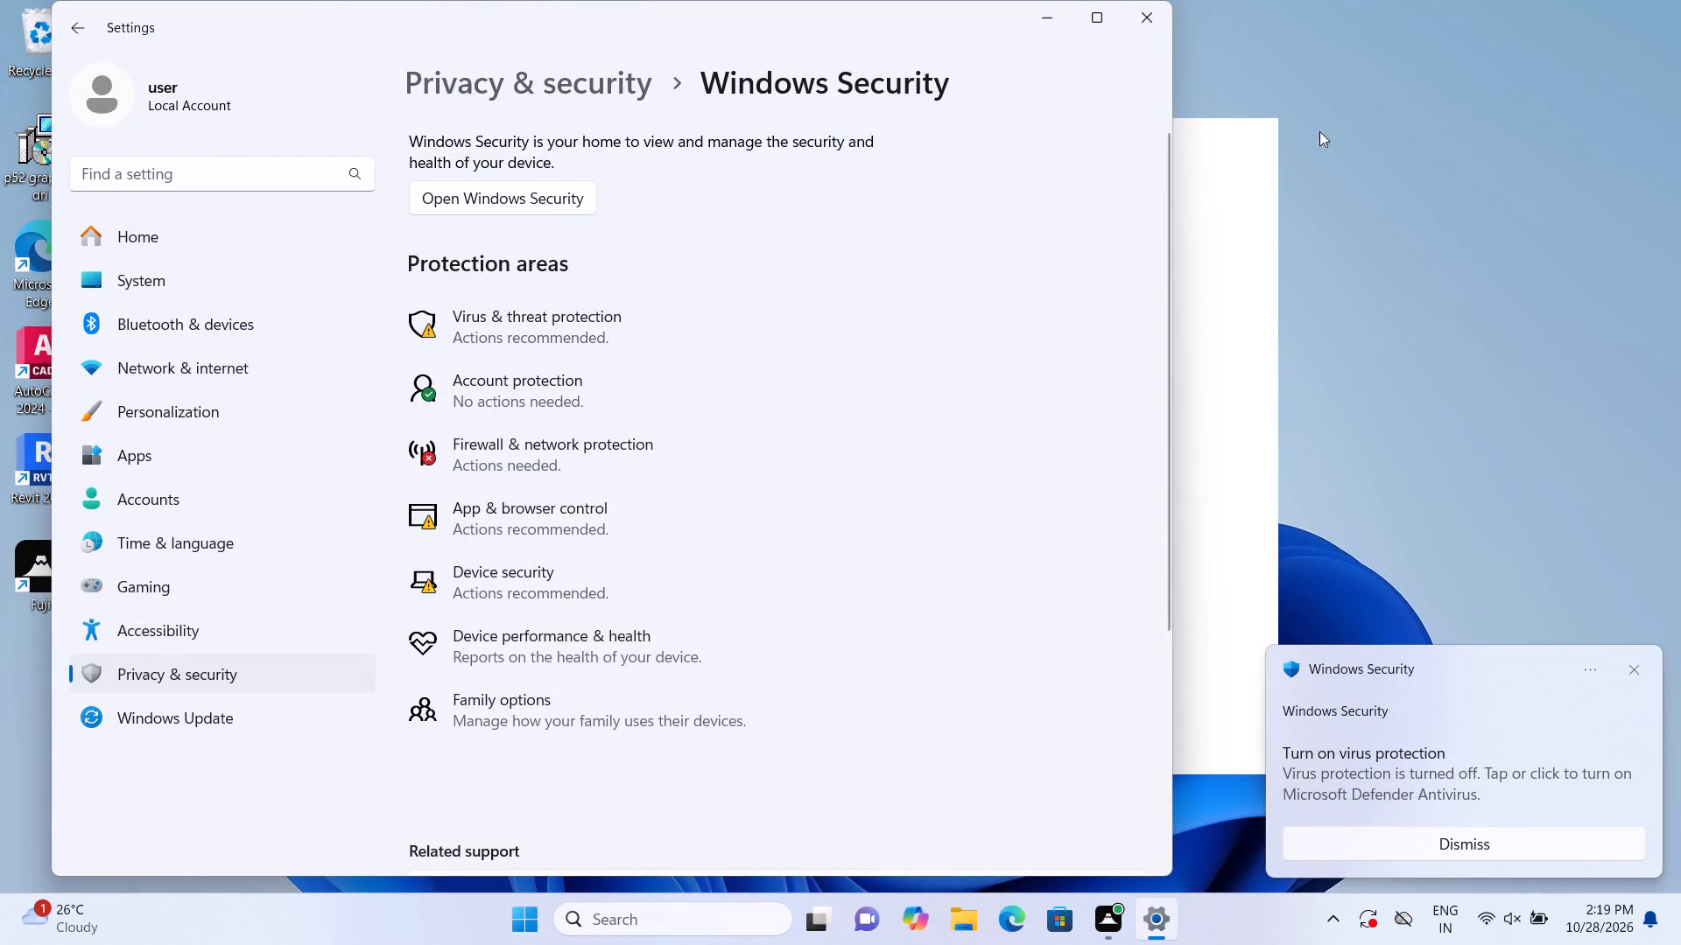
Close the Windows Security notification about turning on virus protection.
{"action": "left_click", "coordinate": [1625, 668]}
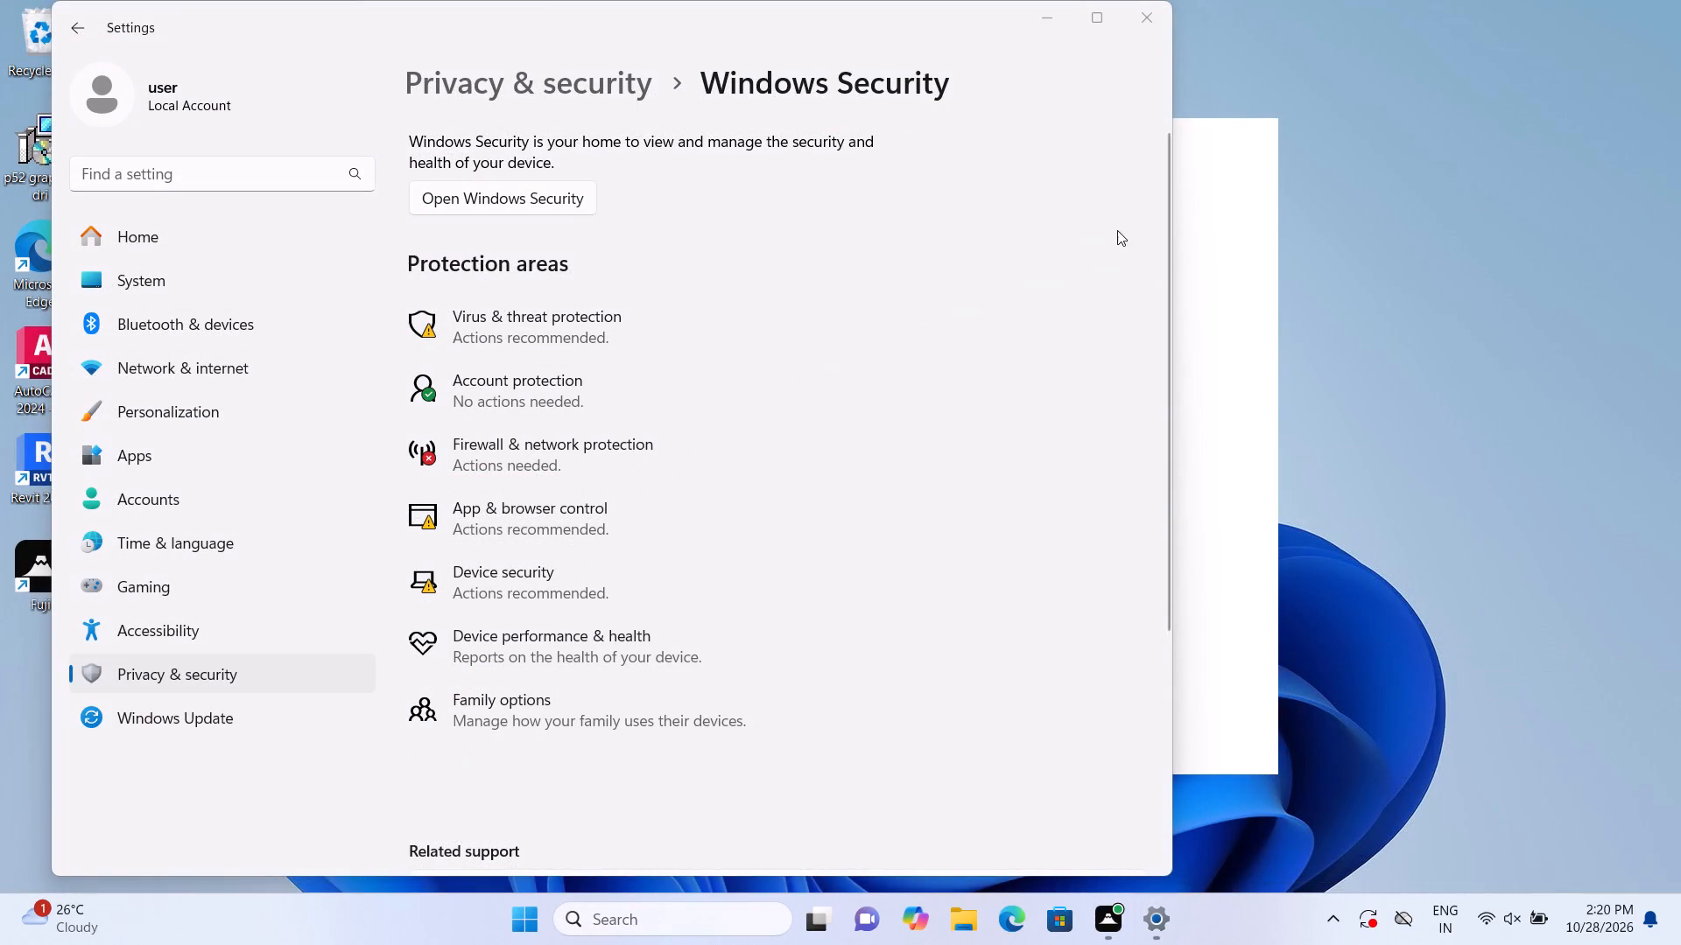
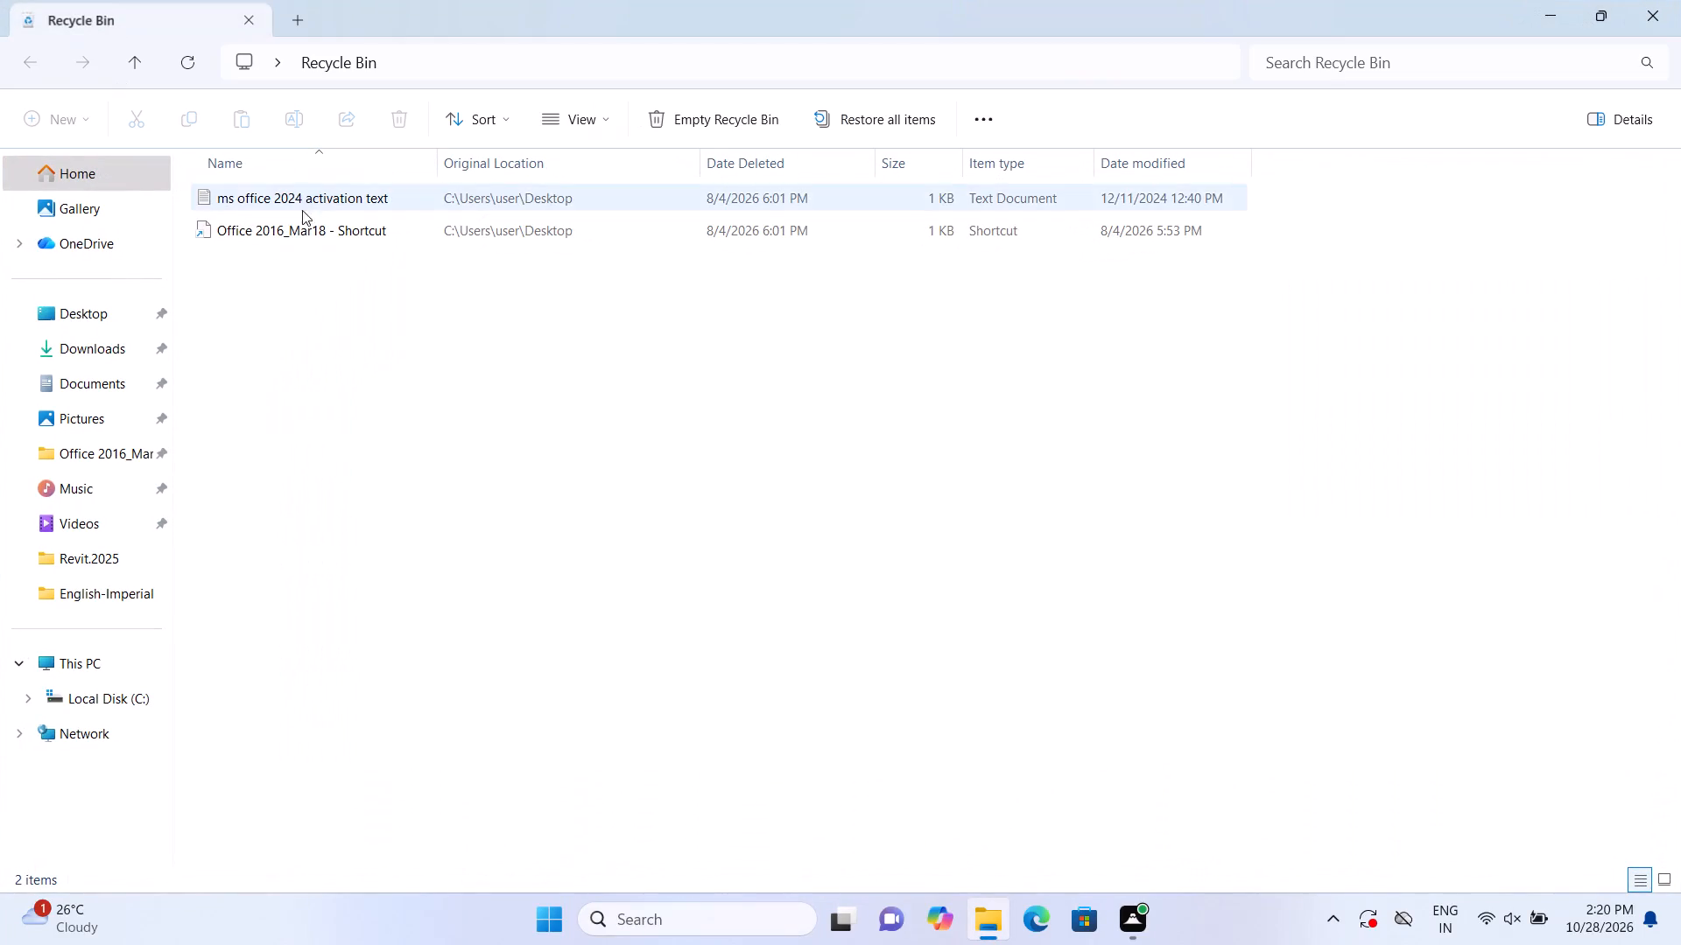
Mount the Autodesk.Revit.2025.2.Multilingual disc image from the Revit.2025 folder in Documents and open the folder on it containing AdskNLM.
{"action": "left_click", "coordinate": [112, 382]}
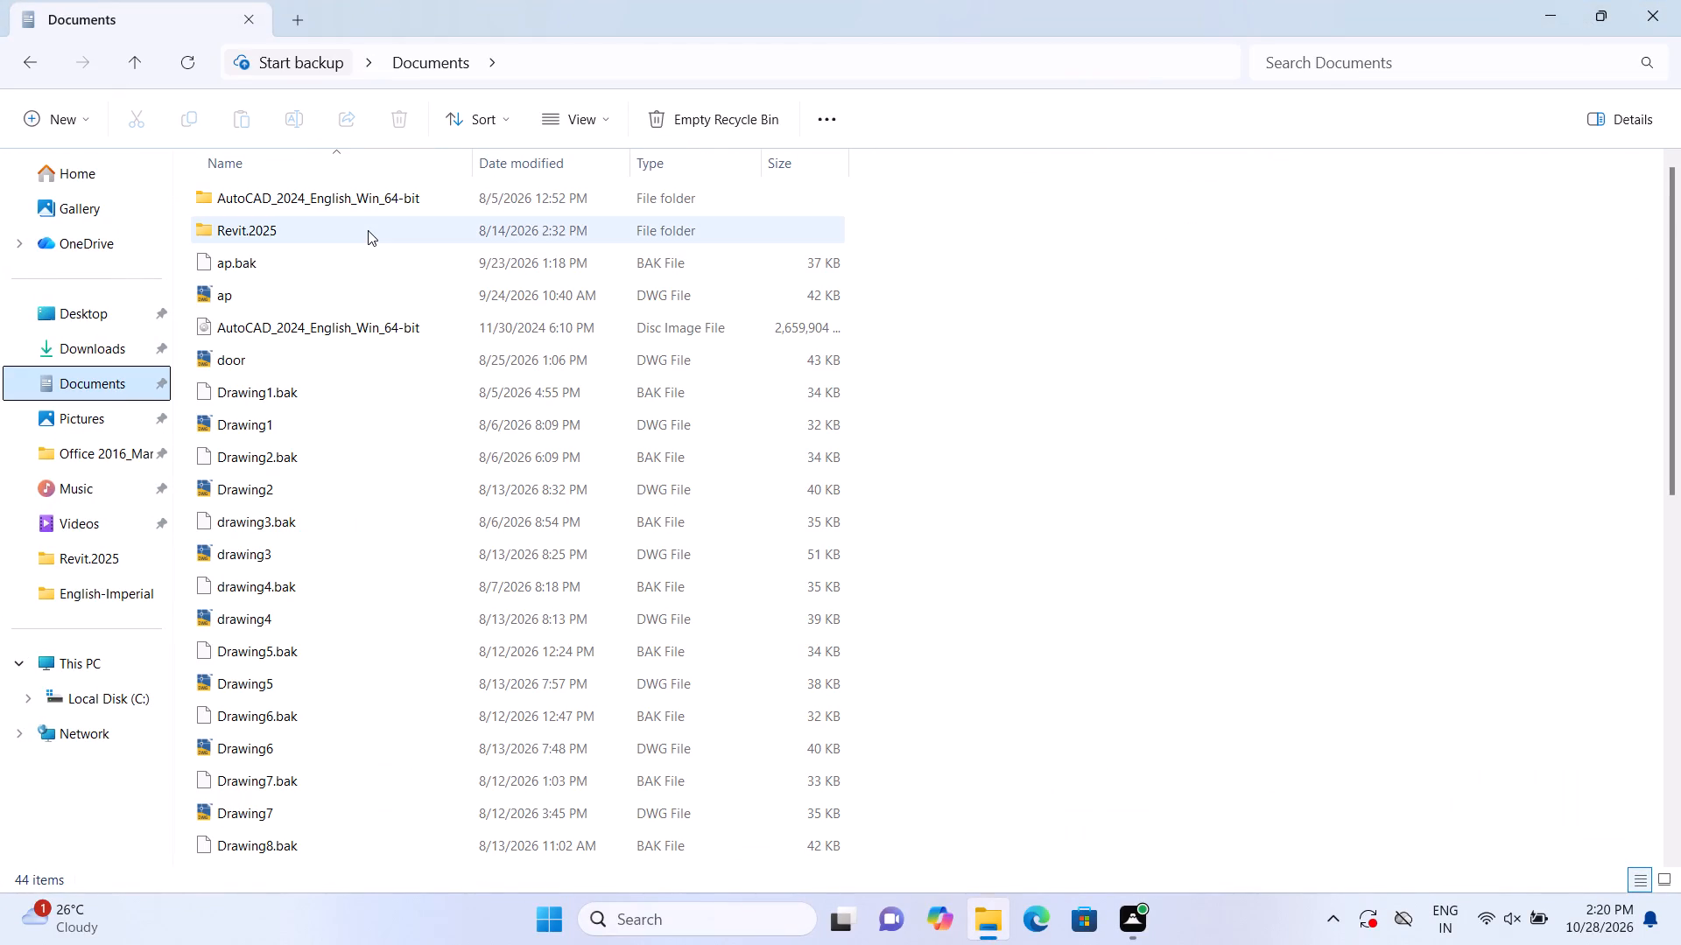
{"action": "left_click", "coordinate": [368, 230]}
{"action": "left_click", "coordinate": [368, 230]}
{"action": "double_click", "coordinate": [369, 199]}
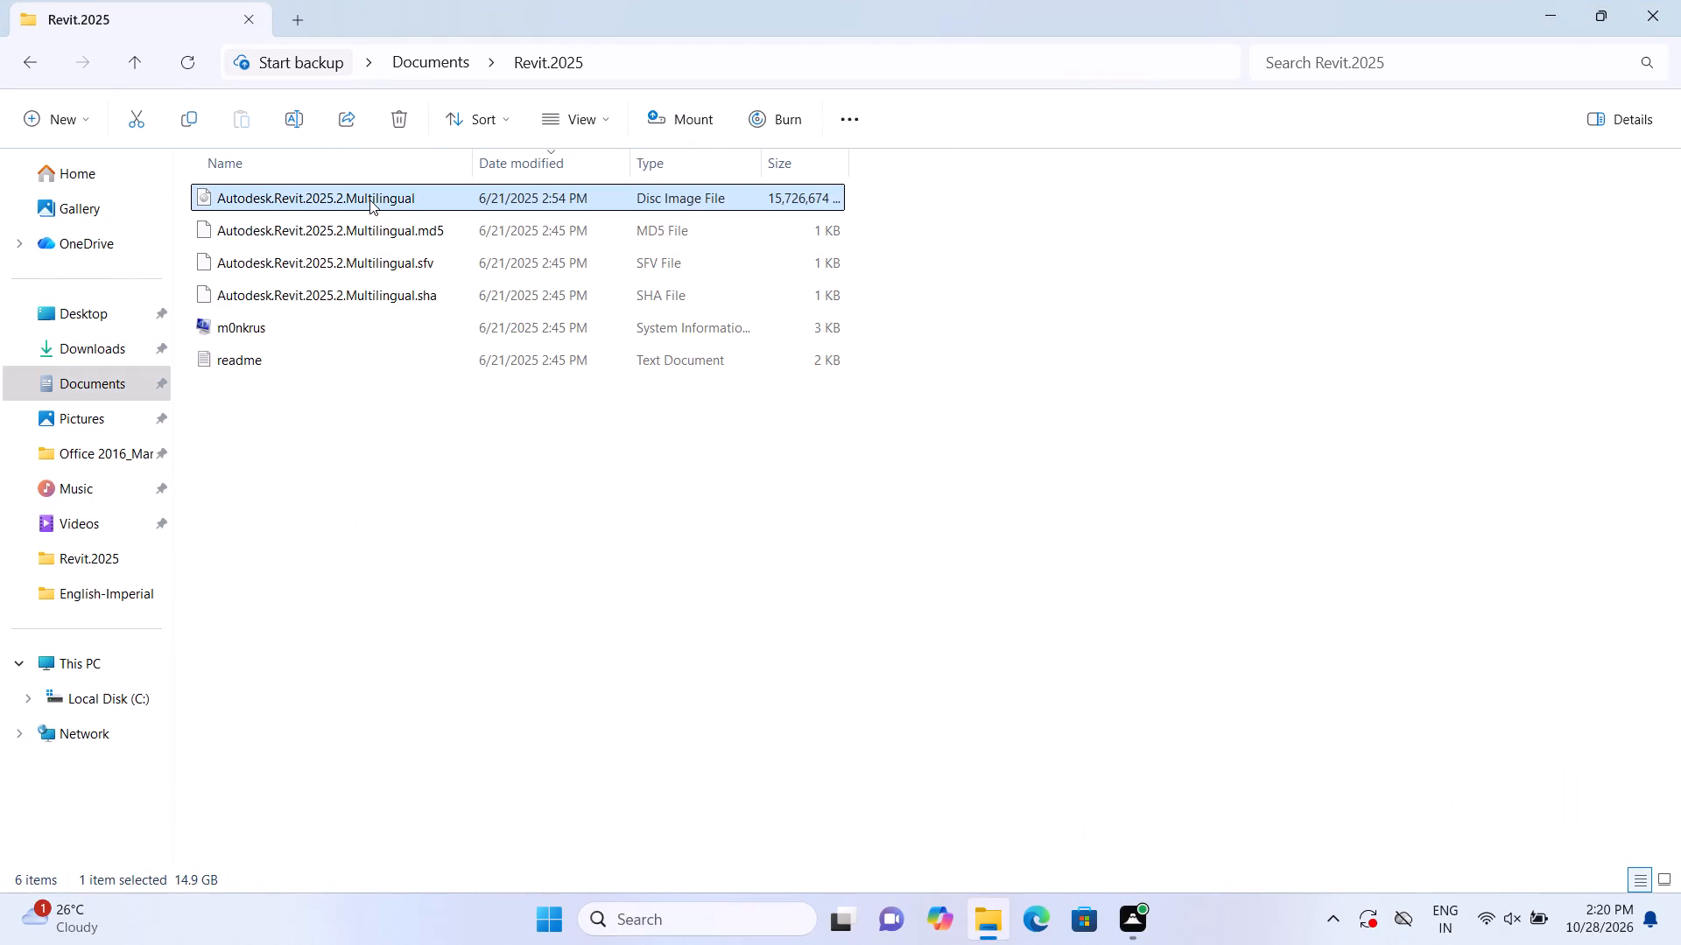
{"action": "double_click", "coordinate": [350, 268]}
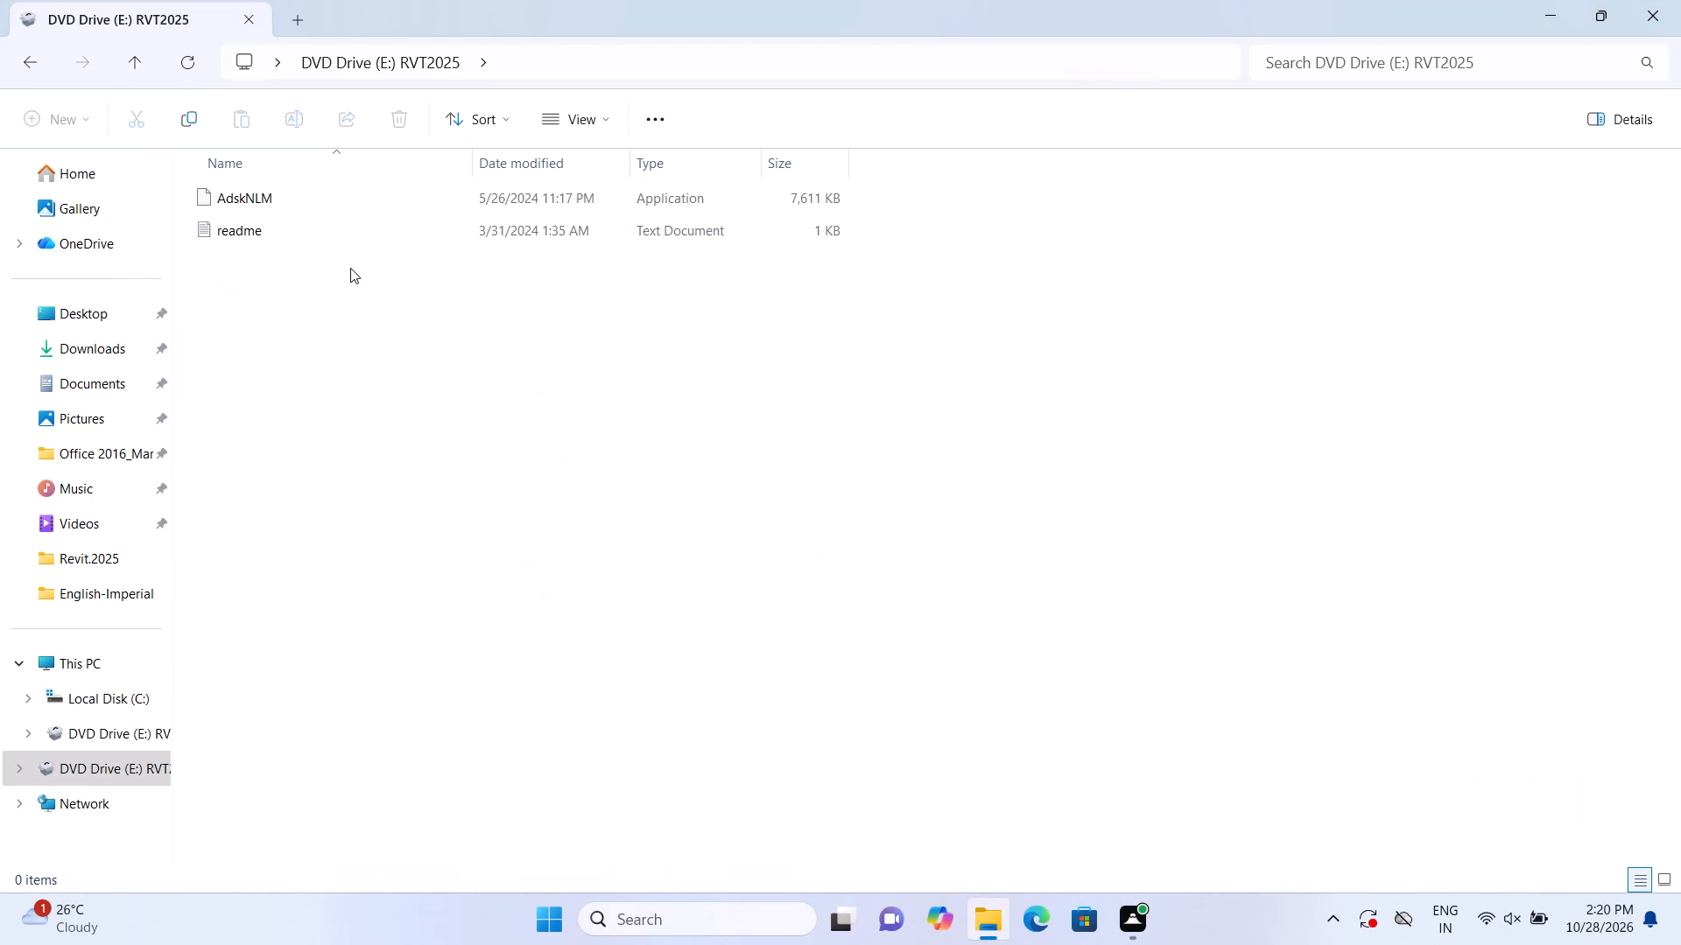
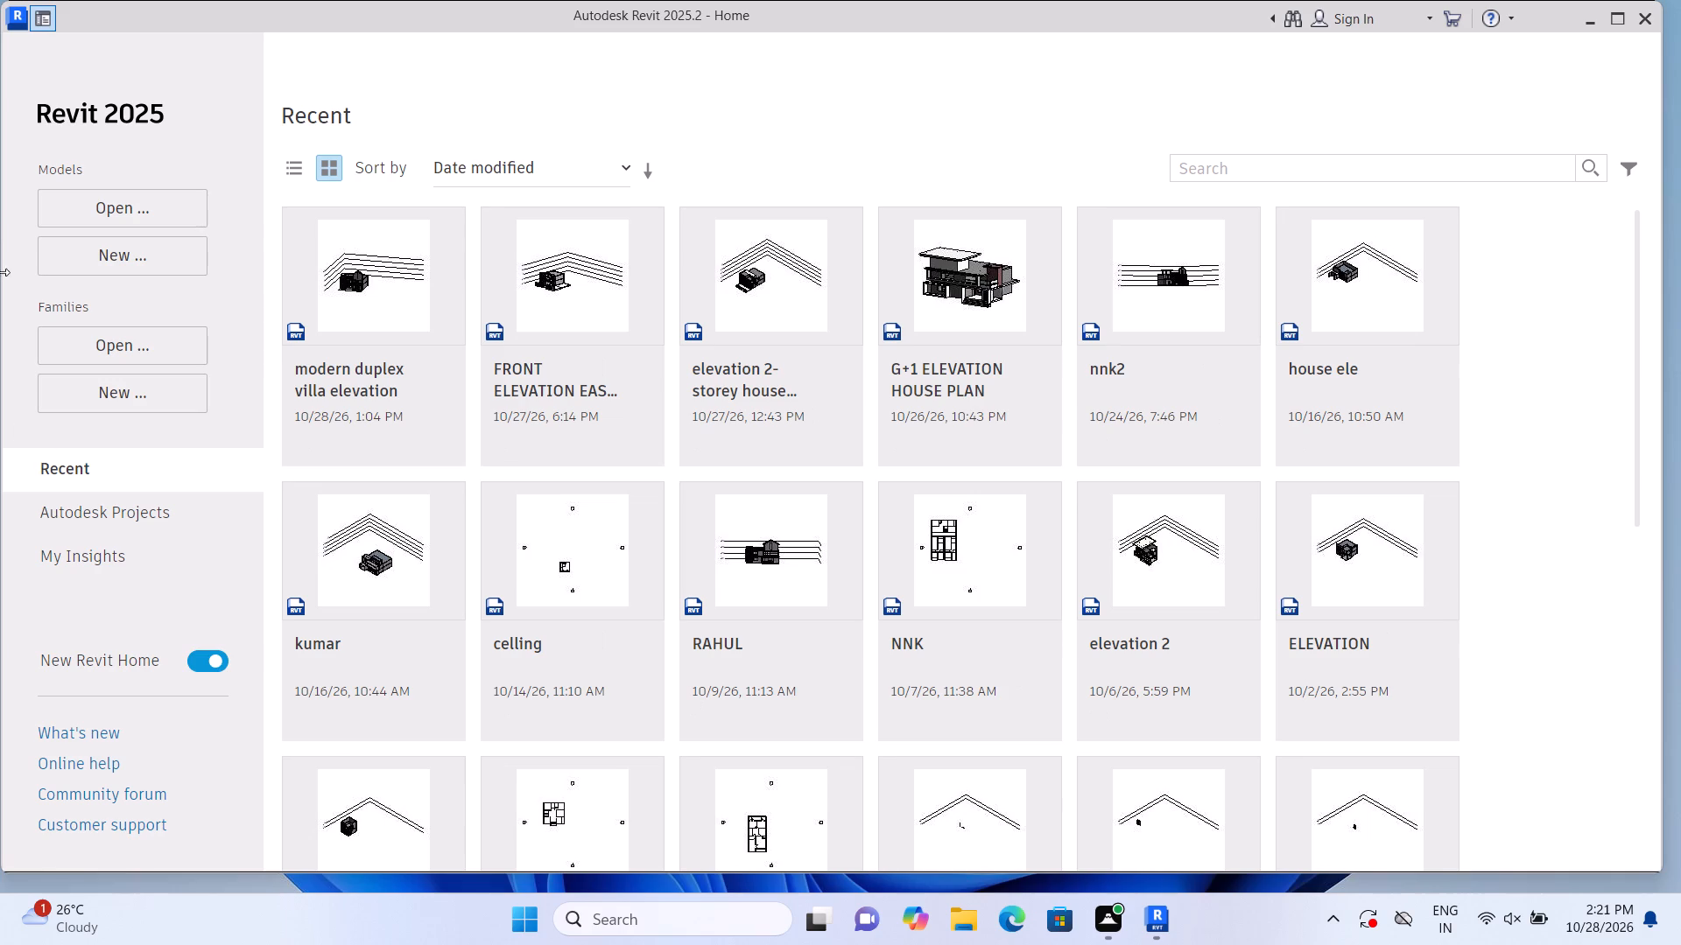
Create a new project based on the default.rte template from the English-Imperial template folder.
{"action": "left_click", "coordinate": [132, 248]}
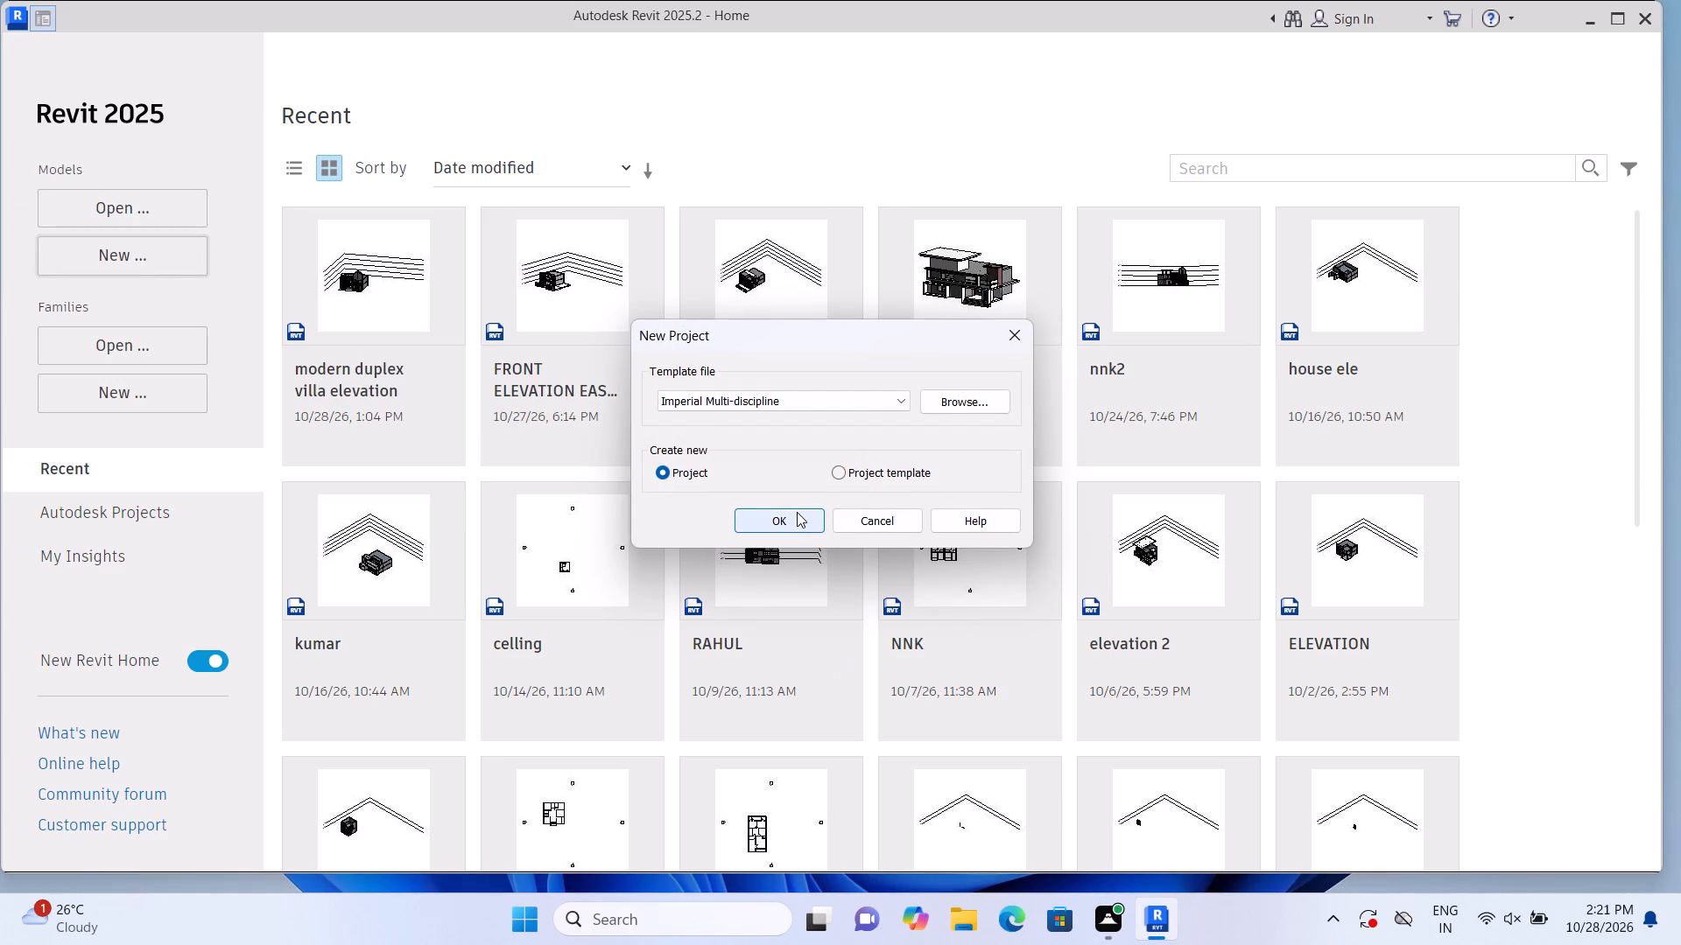
{"action": "left_click", "coordinate": [946, 403]}
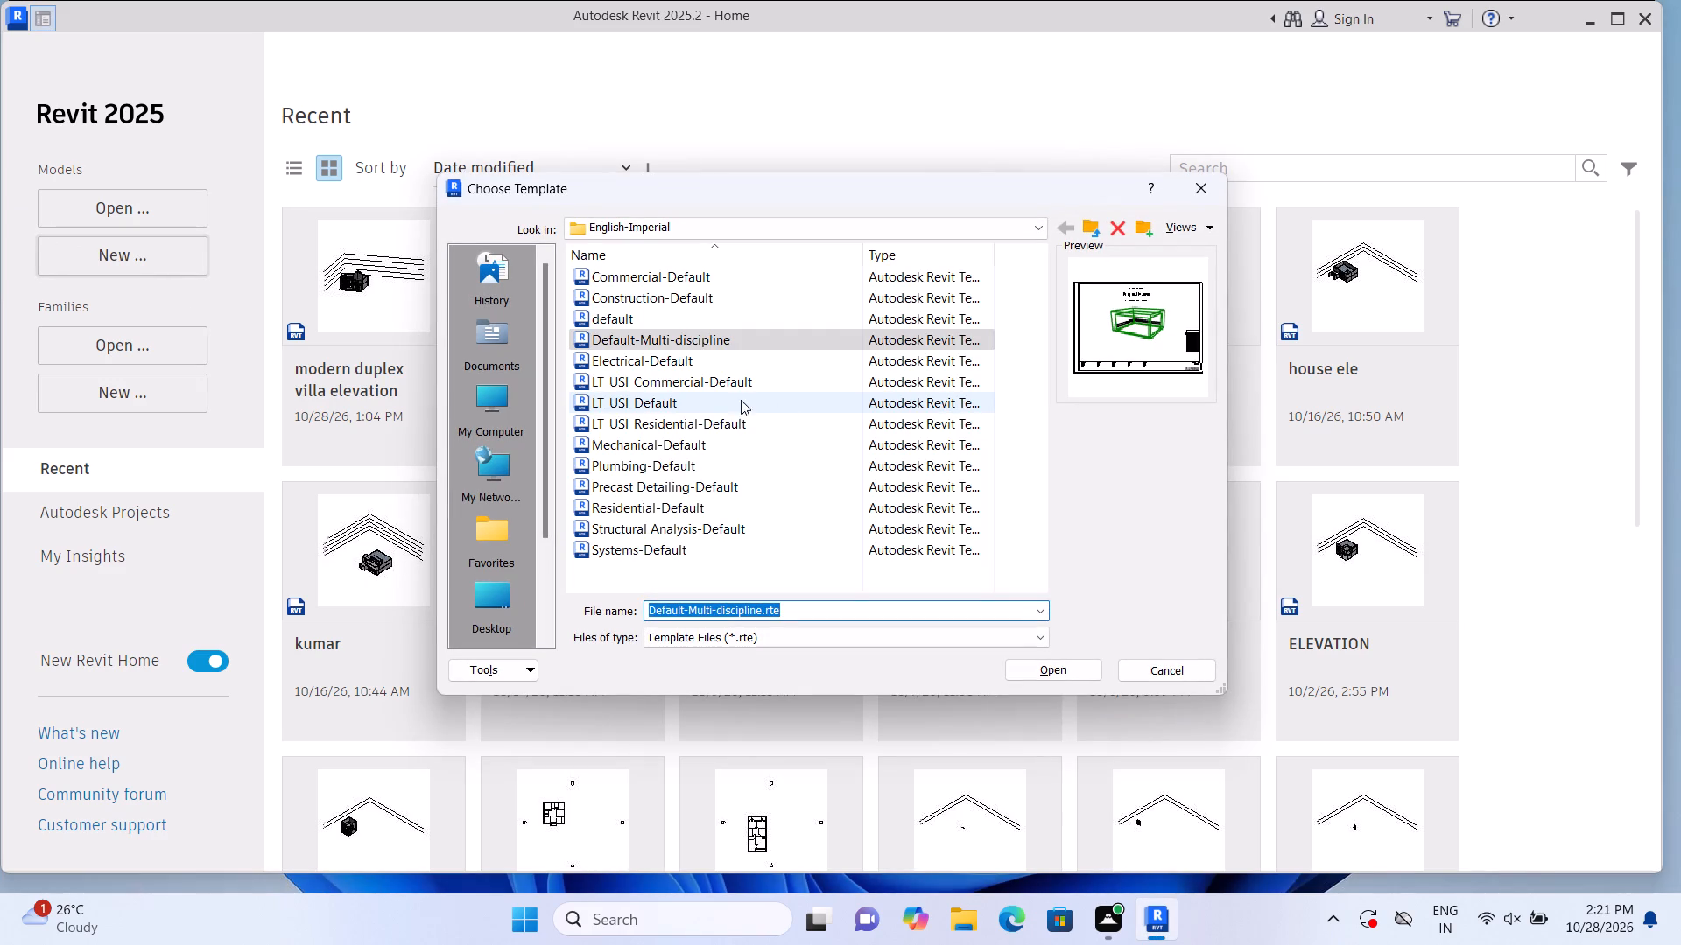
{"action": "left_click", "coordinate": [705, 323]}
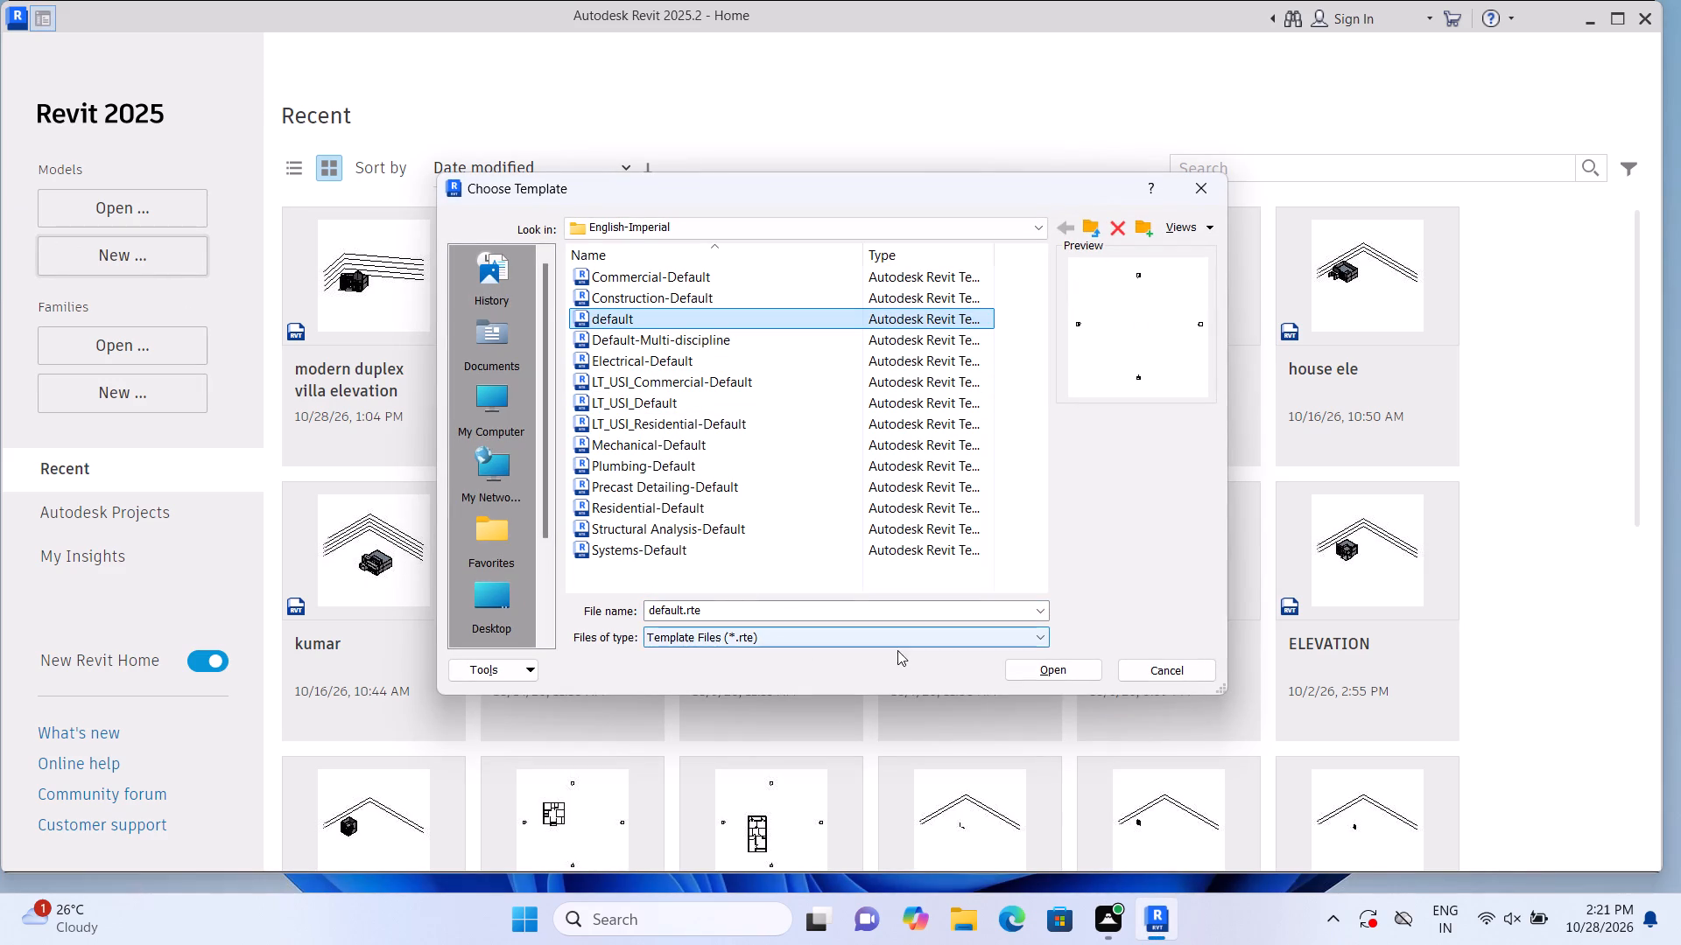
{"action": "left_click", "coordinate": [1073, 673]}
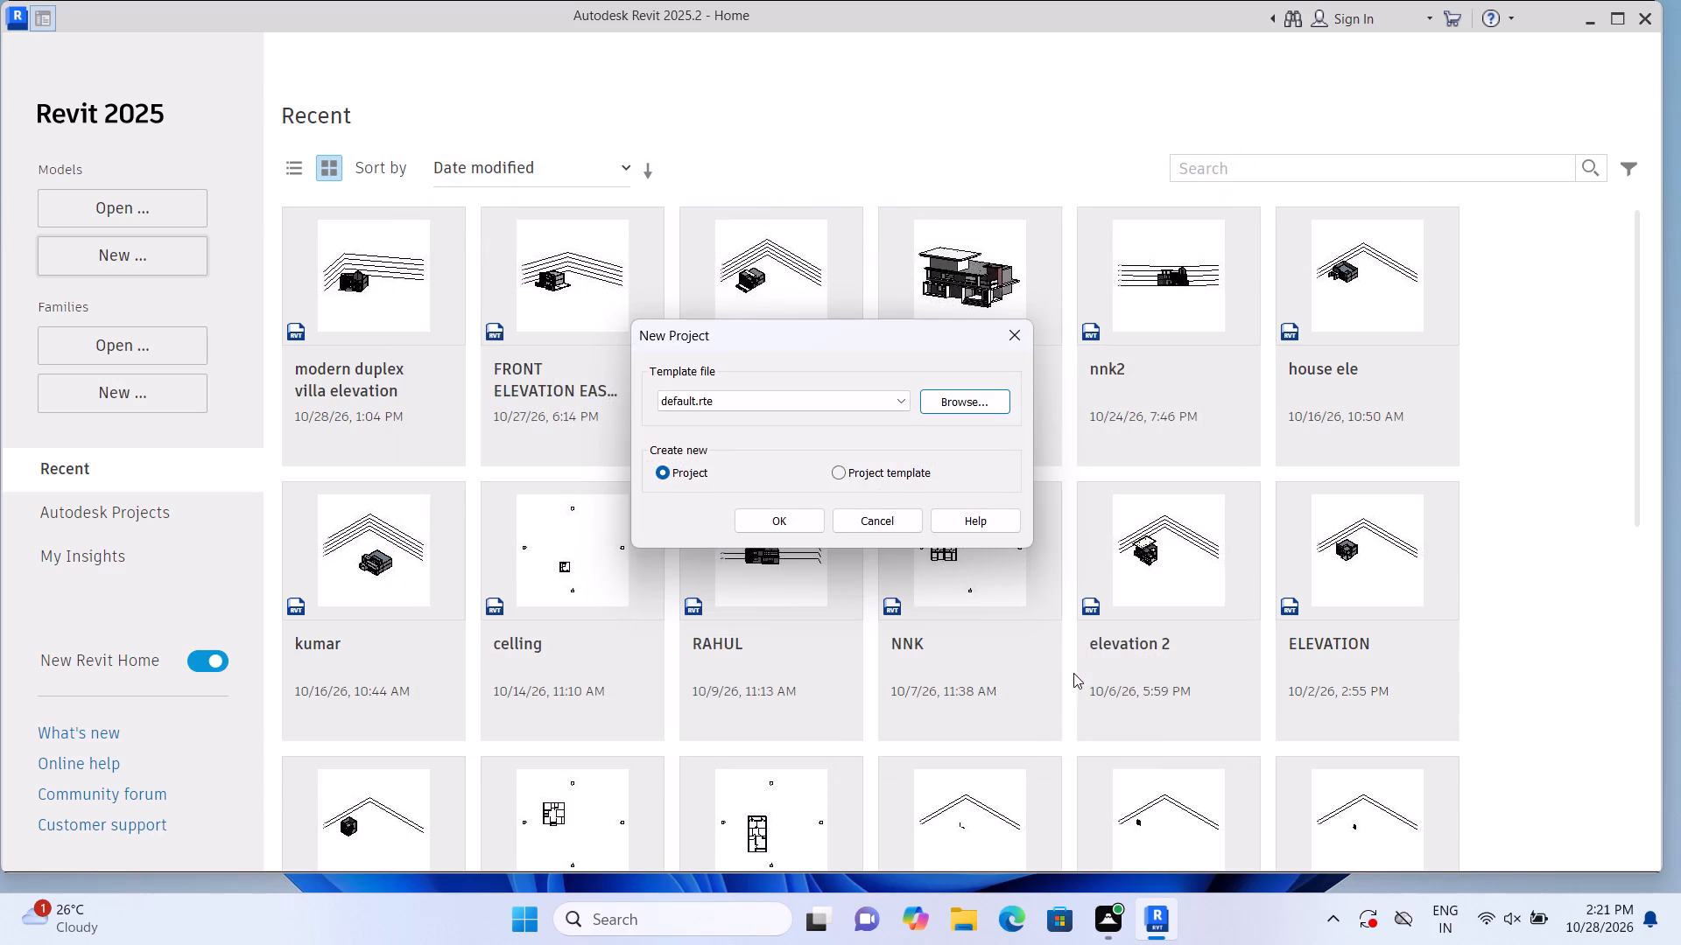
{"action": "left_click", "coordinate": [787, 503]}
{"action": "left_click", "coordinate": [789, 518]}
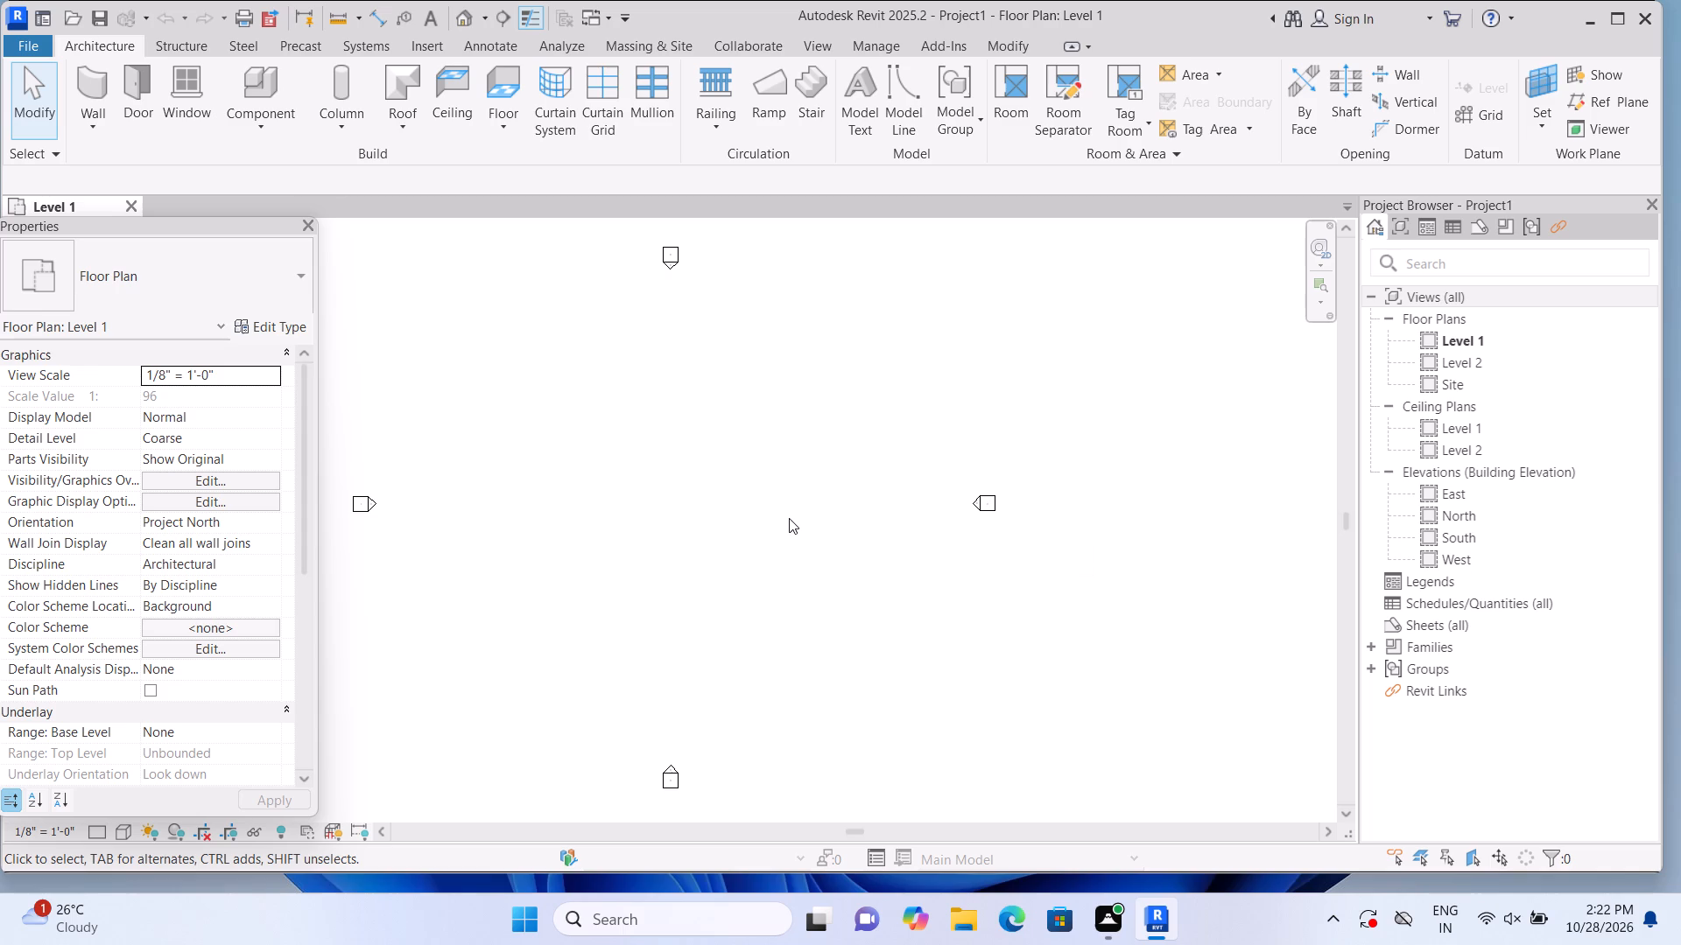
Start the Wall tool with an unconnected height of 10' 0" and the location line at Finish Face: Exterior.
{"action": "left_click", "coordinate": [99, 82]}
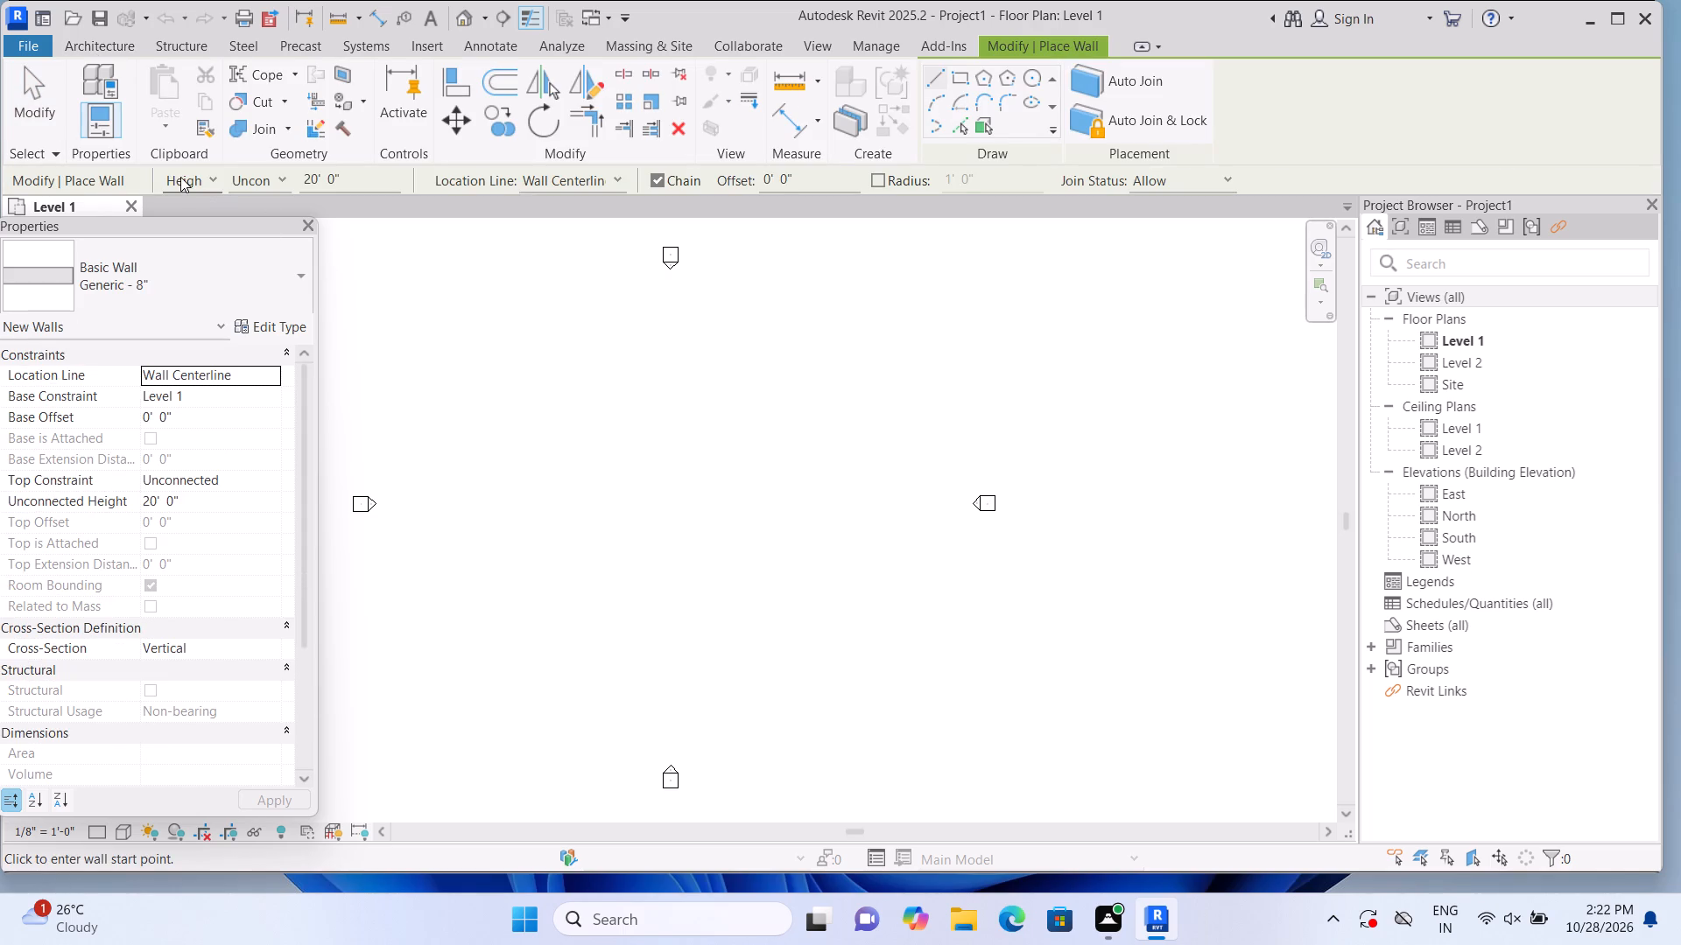
{"action": "left_click", "coordinate": [215, 170]}
{"action": "left_click", "coordinate": [279, 170]}
{"action": "left_click", "coordinate": [287, 176]}
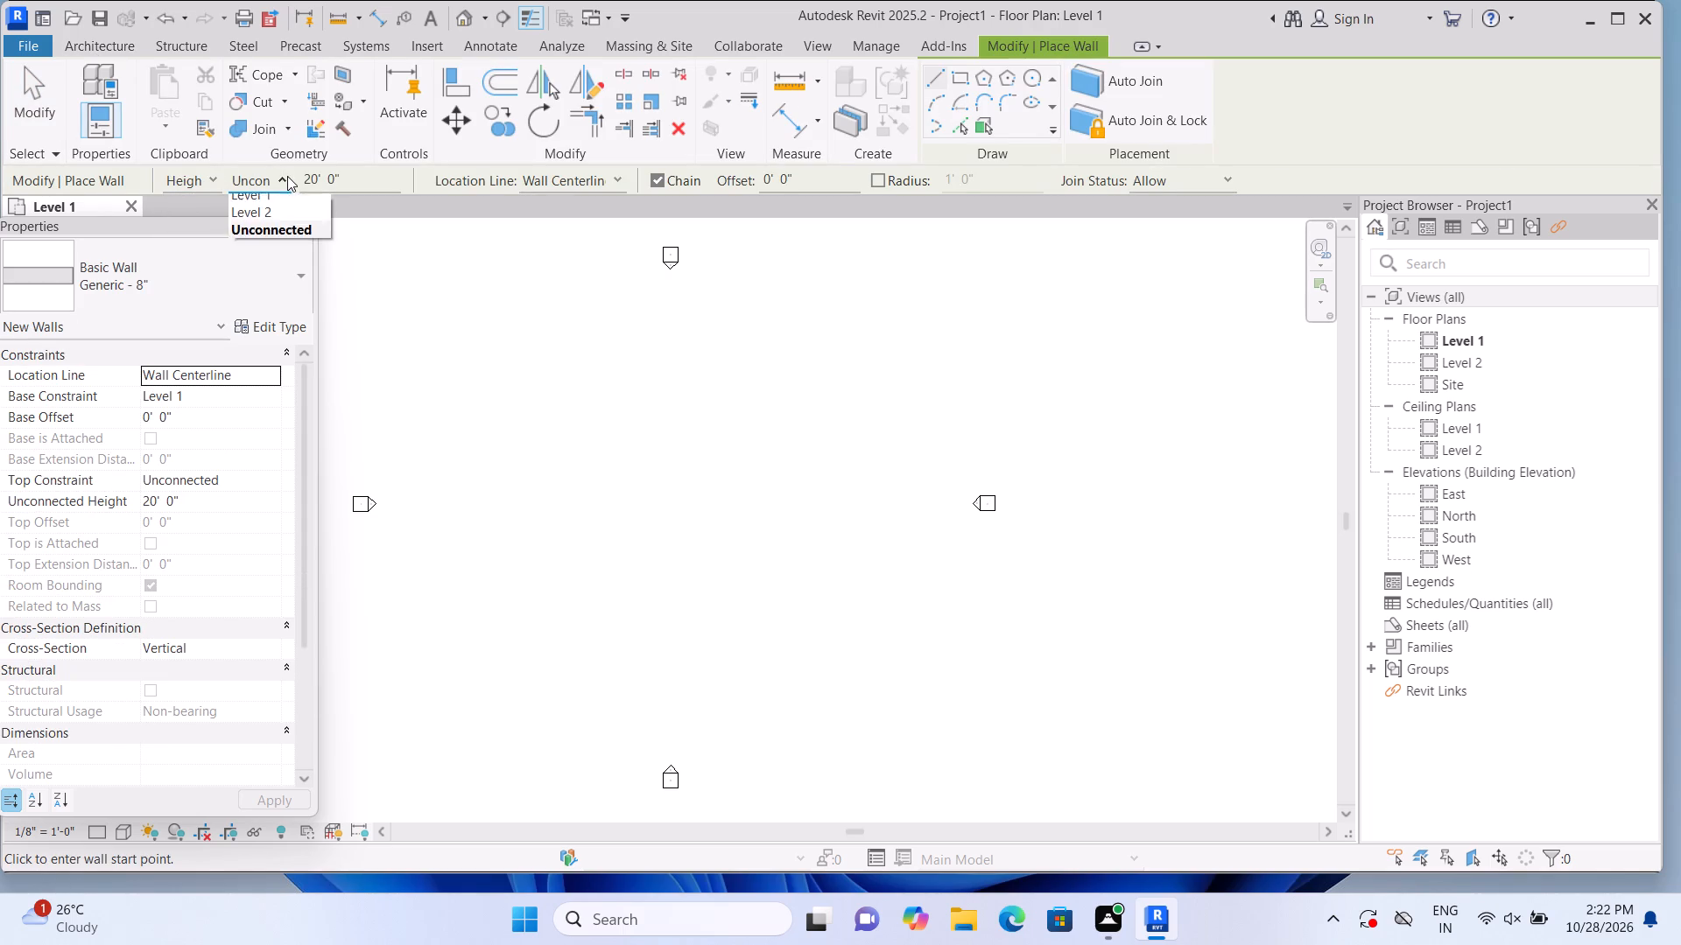
{"action": "left_click", "coordinate": [273, 219]}
{"action": "left_click", "coordinate": [213, 177]}
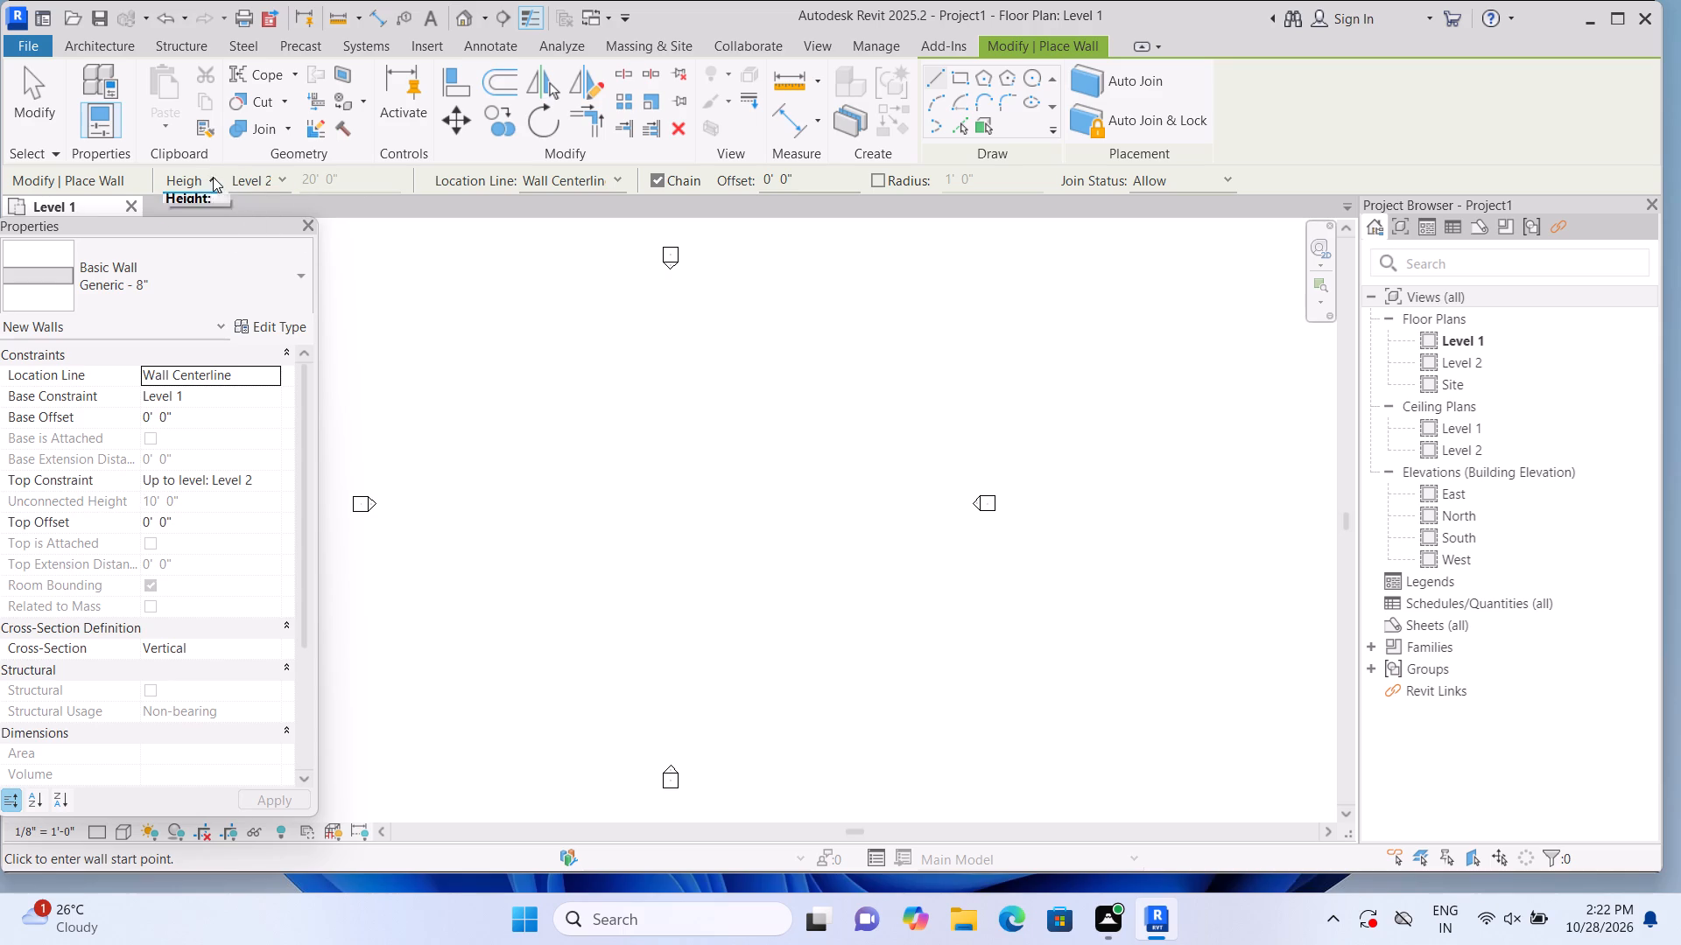
{"action": "left_click", "coordinate": [205, 221]}
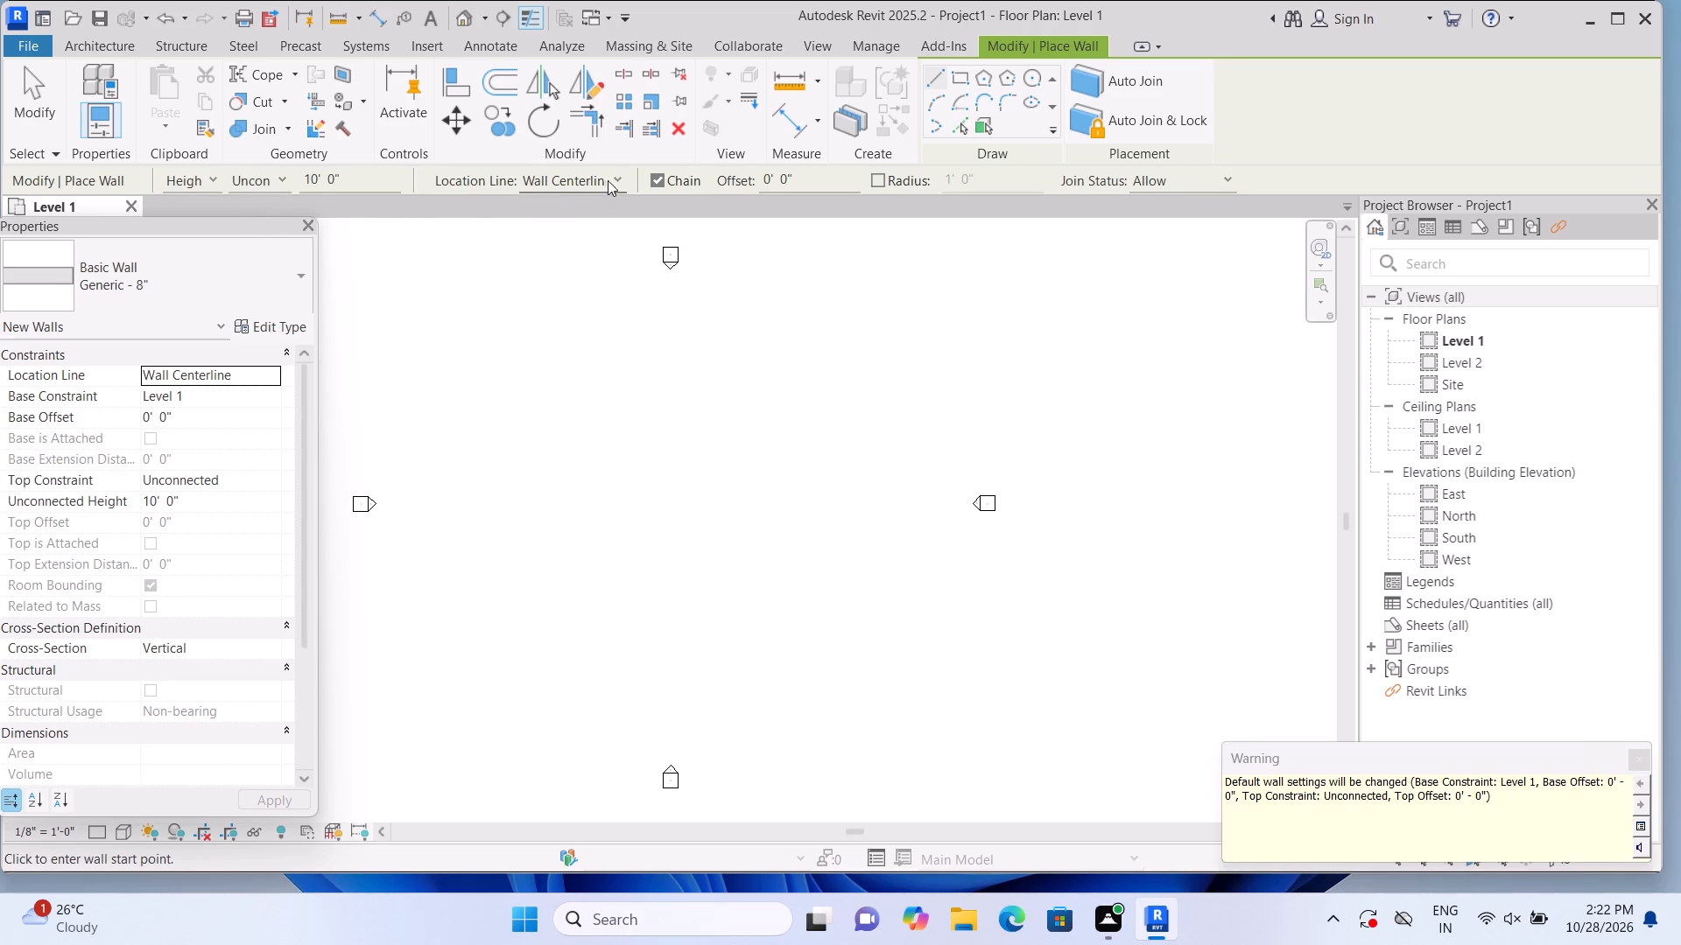
{"action": "left_click", "coordinate": [612, 175]}
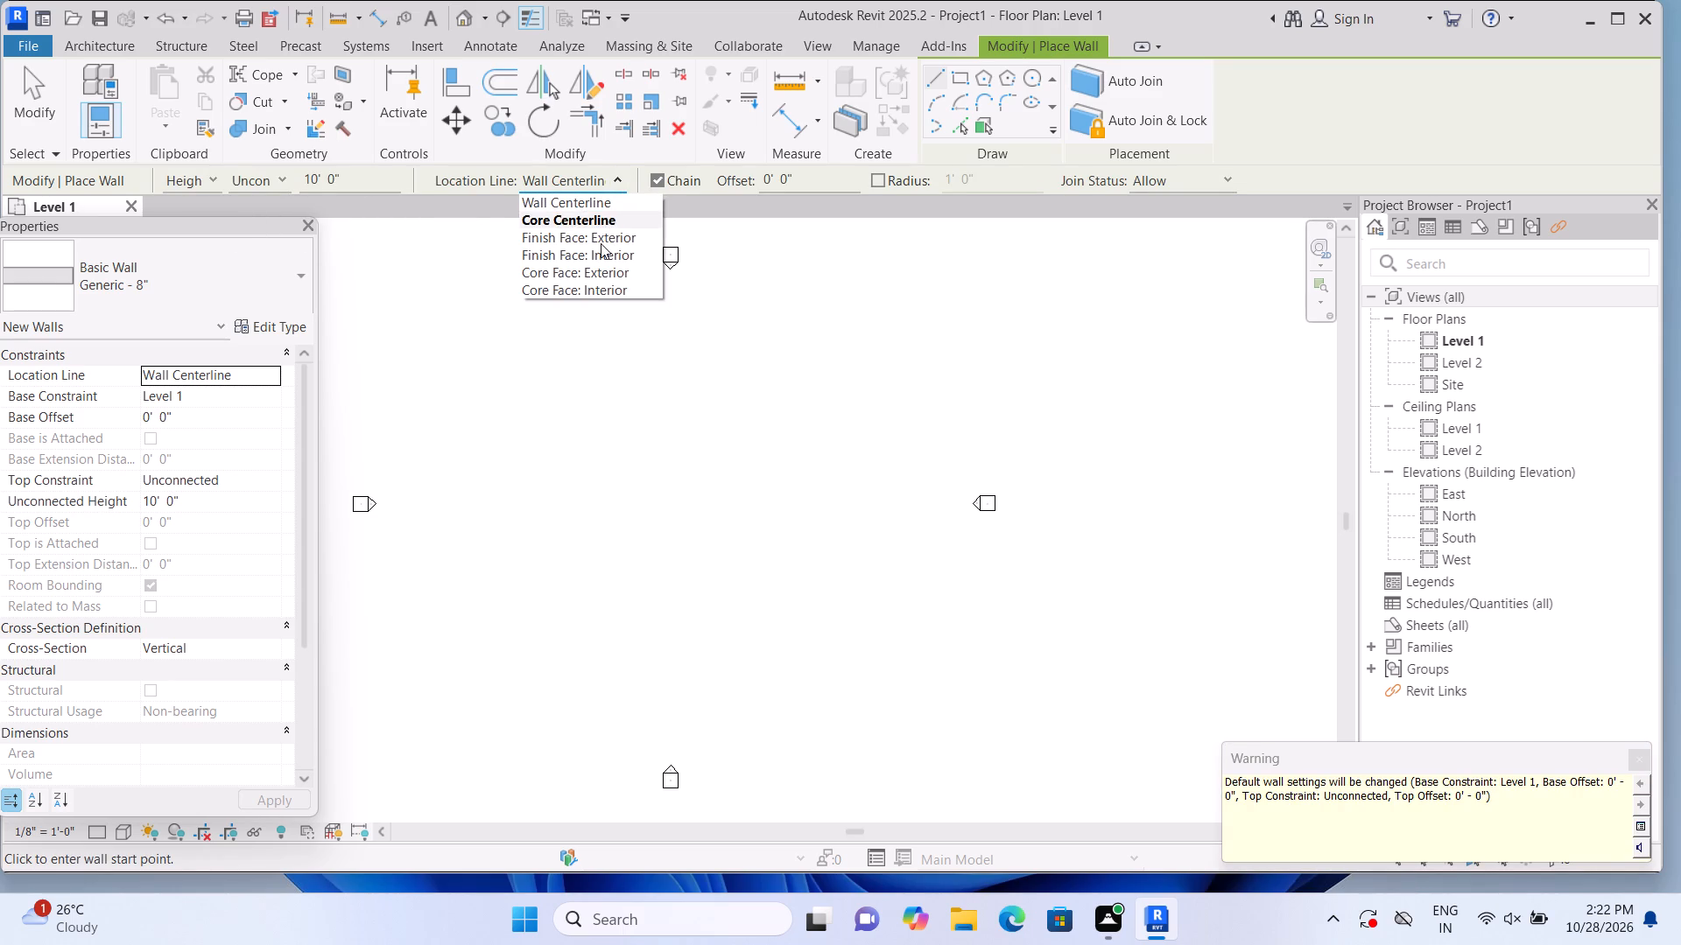
{"action": "left_click", "coordinate": [601, 243]}
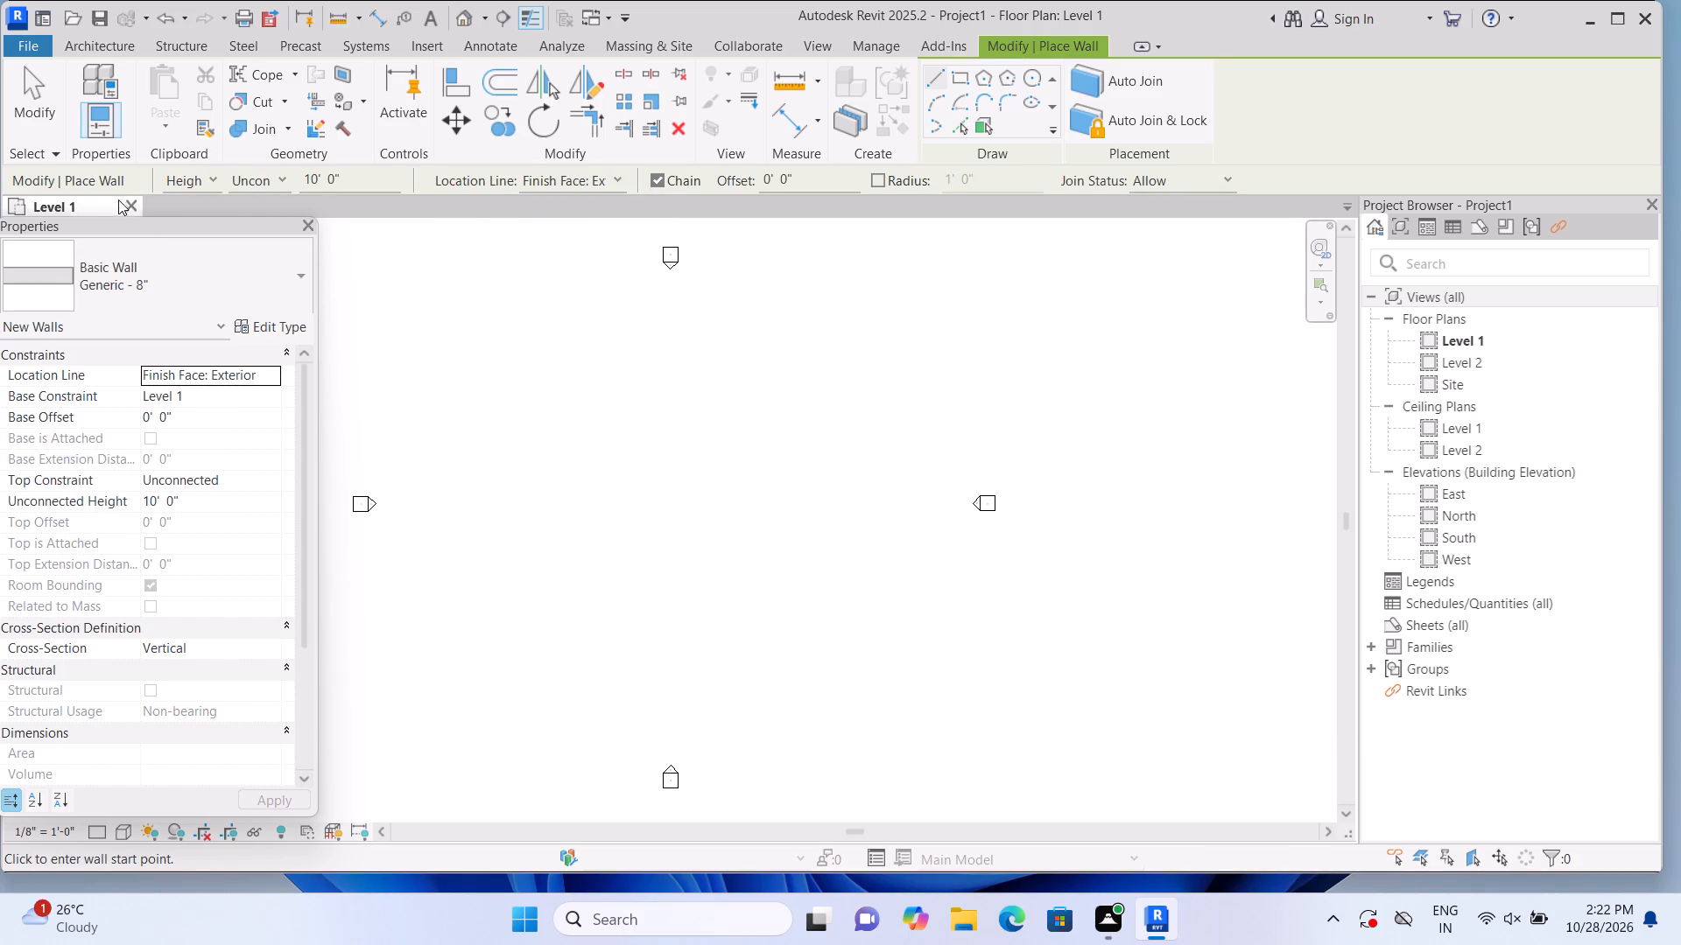
Duplicate the Generic - 8" basic wall type under the name 9".
{"action": "left_click", "coordinate": [113, 40]}
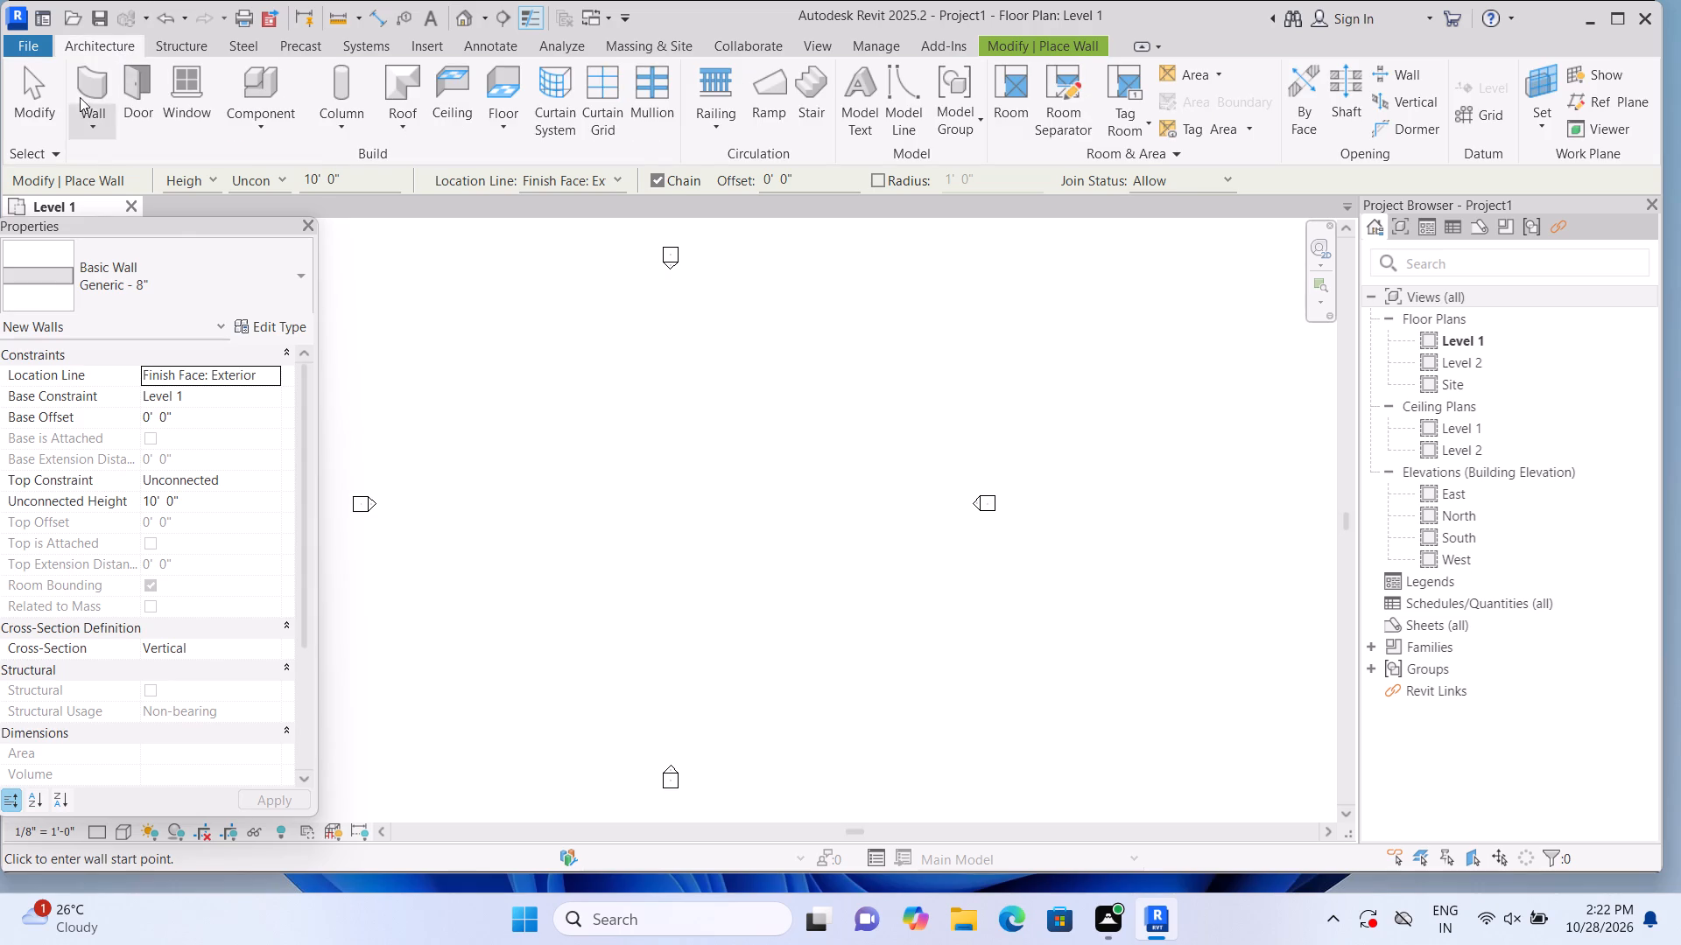
{"action": "left_click", "coordinate": [92, 82]}
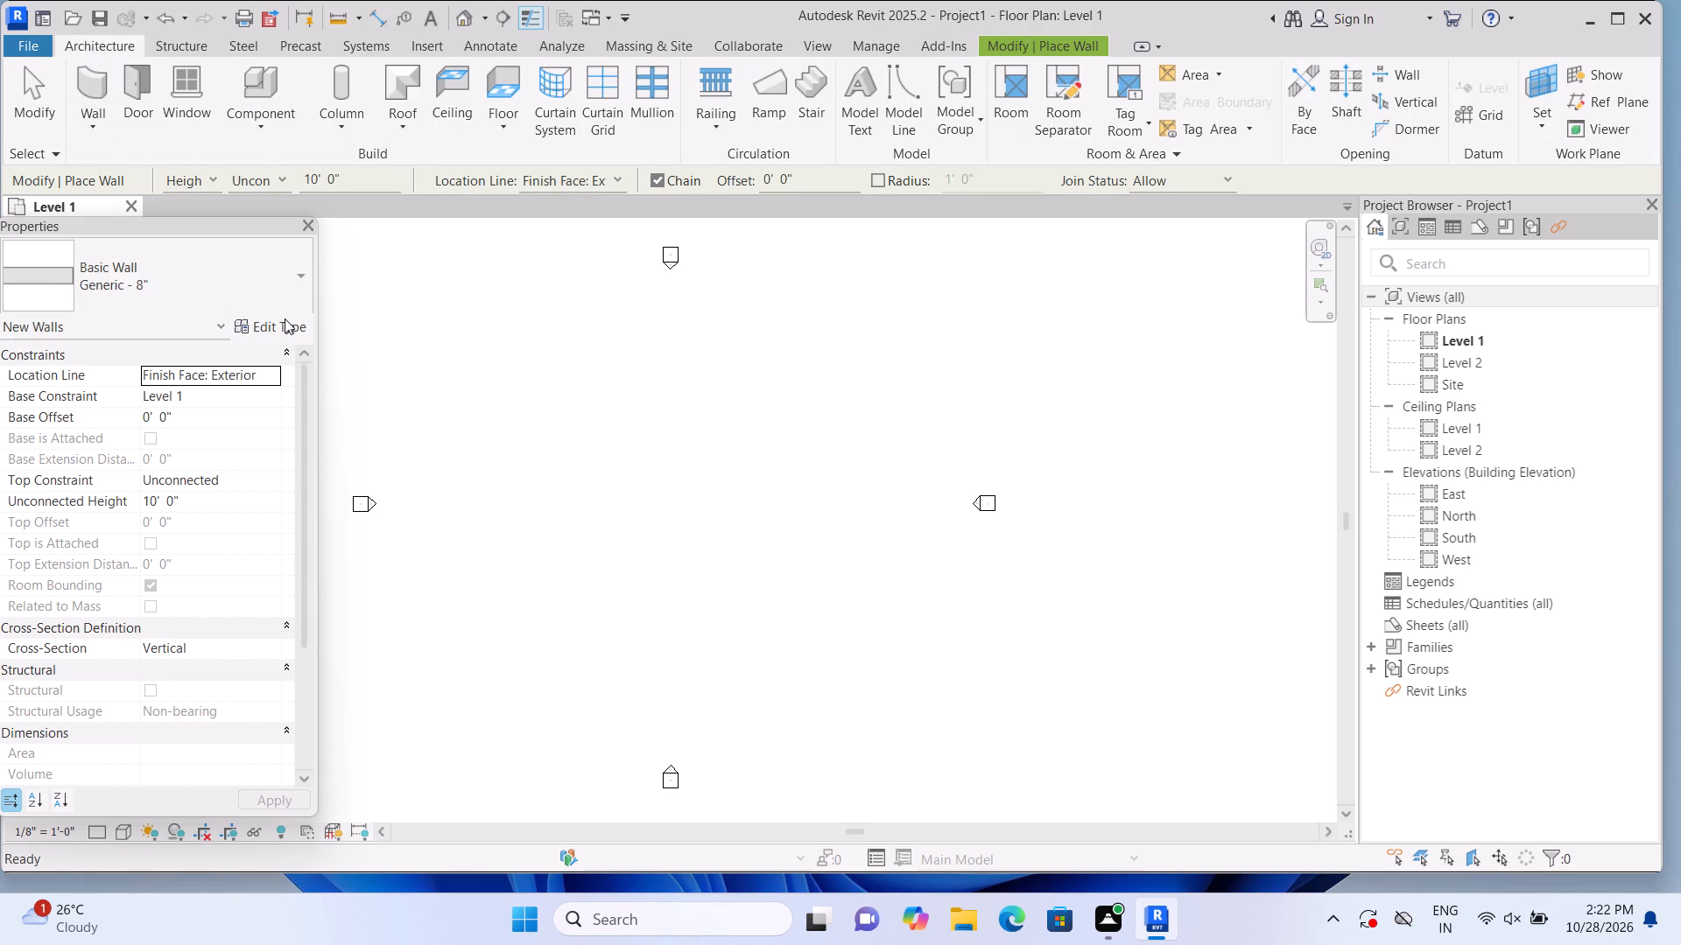
{"action": "left_click", "coordinate": [284, 324]}
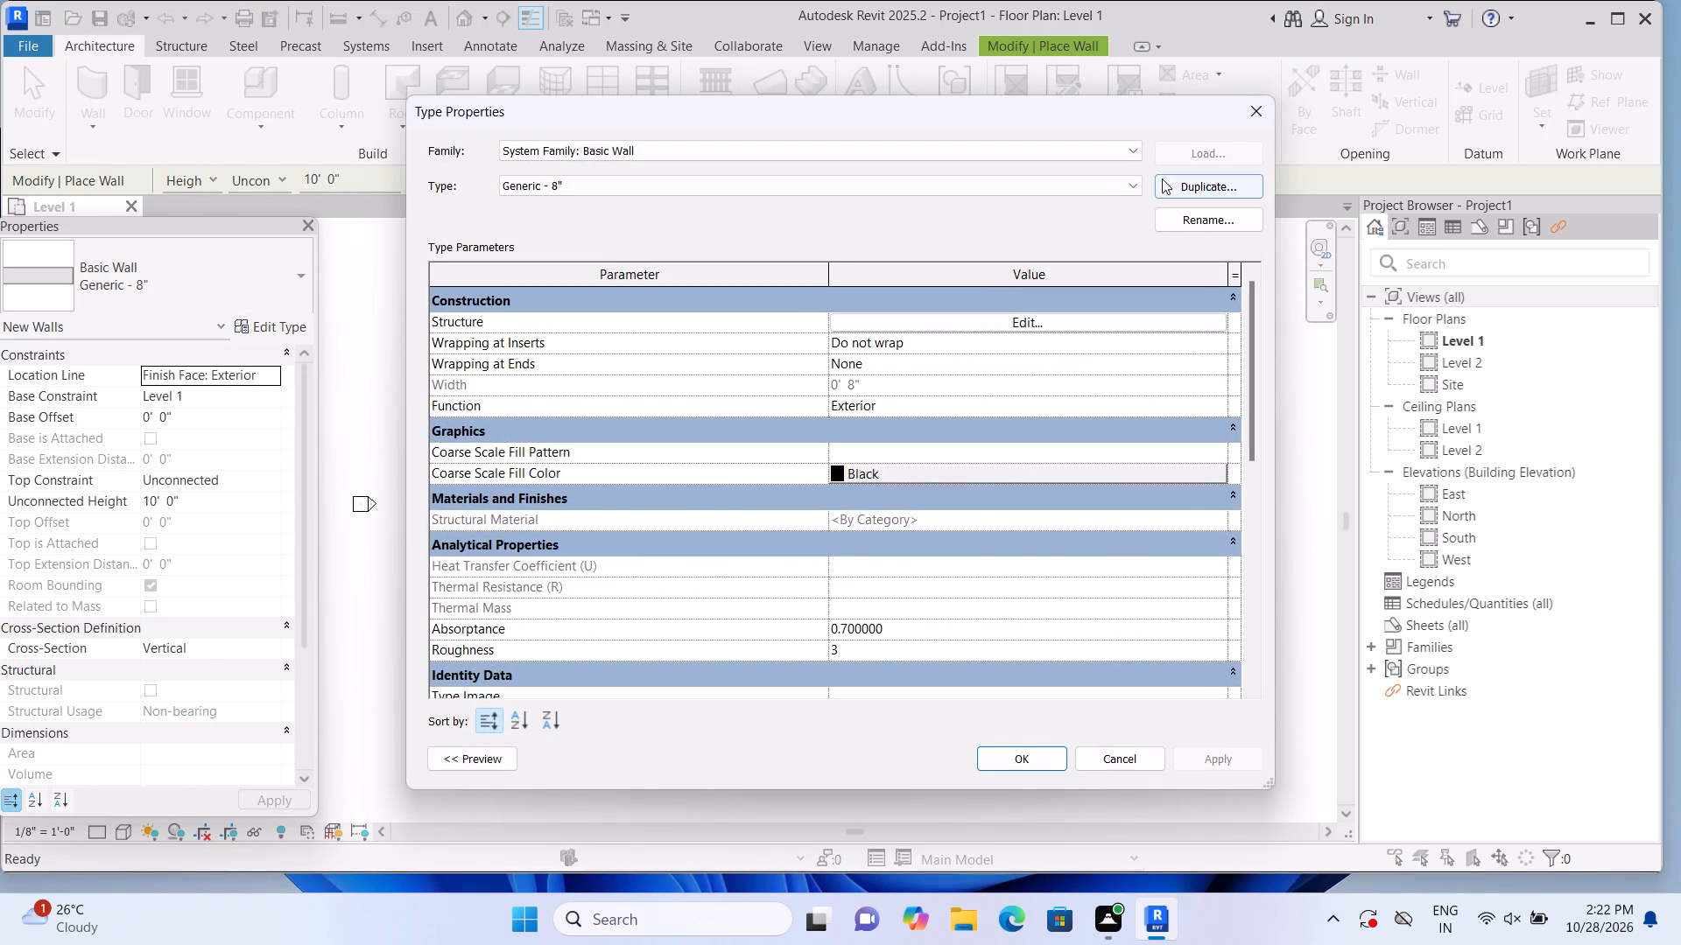
{"action": "left_click", "coordinate": [1175, 183]}
{"action": "left_click", "coordinate": [913, 425]}
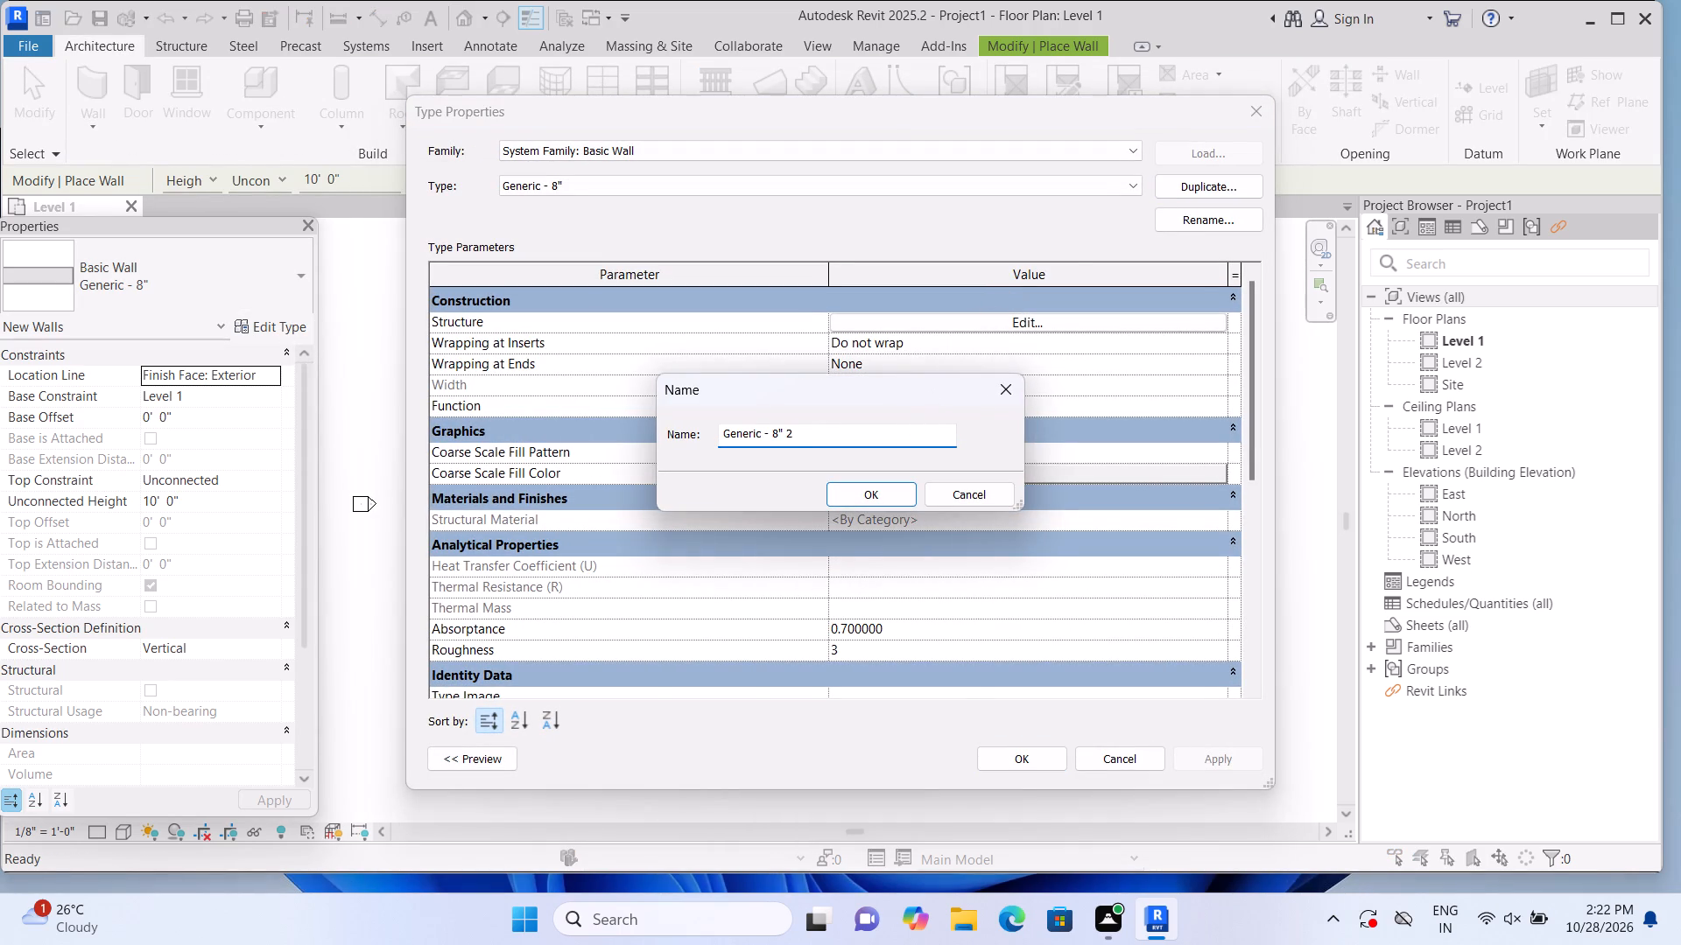
{"action": "key", "text": "BackSpace"}
{"action": "key", "text": "BackSpace"}
{"action": "key", "text": "BackSpace"}
{"action": "key", "text": "BackSpace"}
{"action": "key", "text": "BackSpace"}
{"action": "key", "text": "BackSpace"}
{"action": "key", "text": "BackSpace"}
{"action": "key", "text": "BackSpace"}
{"action": "key", "text": "BackSpace"}
{"action": "key", "text": "BackSpace"}
{"action": "key", "text": "BackSpace"}
{"action": "key", "text": "BackSpace"}
{"action": "key", "text": "BackSpace"}
{"action": "key", "text": "BackSpace"}
{"action": "key", "text": "BackSpace"}
{"action": "key", "text": "BackSpace"}
{"action": "key", "text": "BackSpace"}
{"action": "key", "text": "BackSpace"}
{"action": "key", "text": "9"}
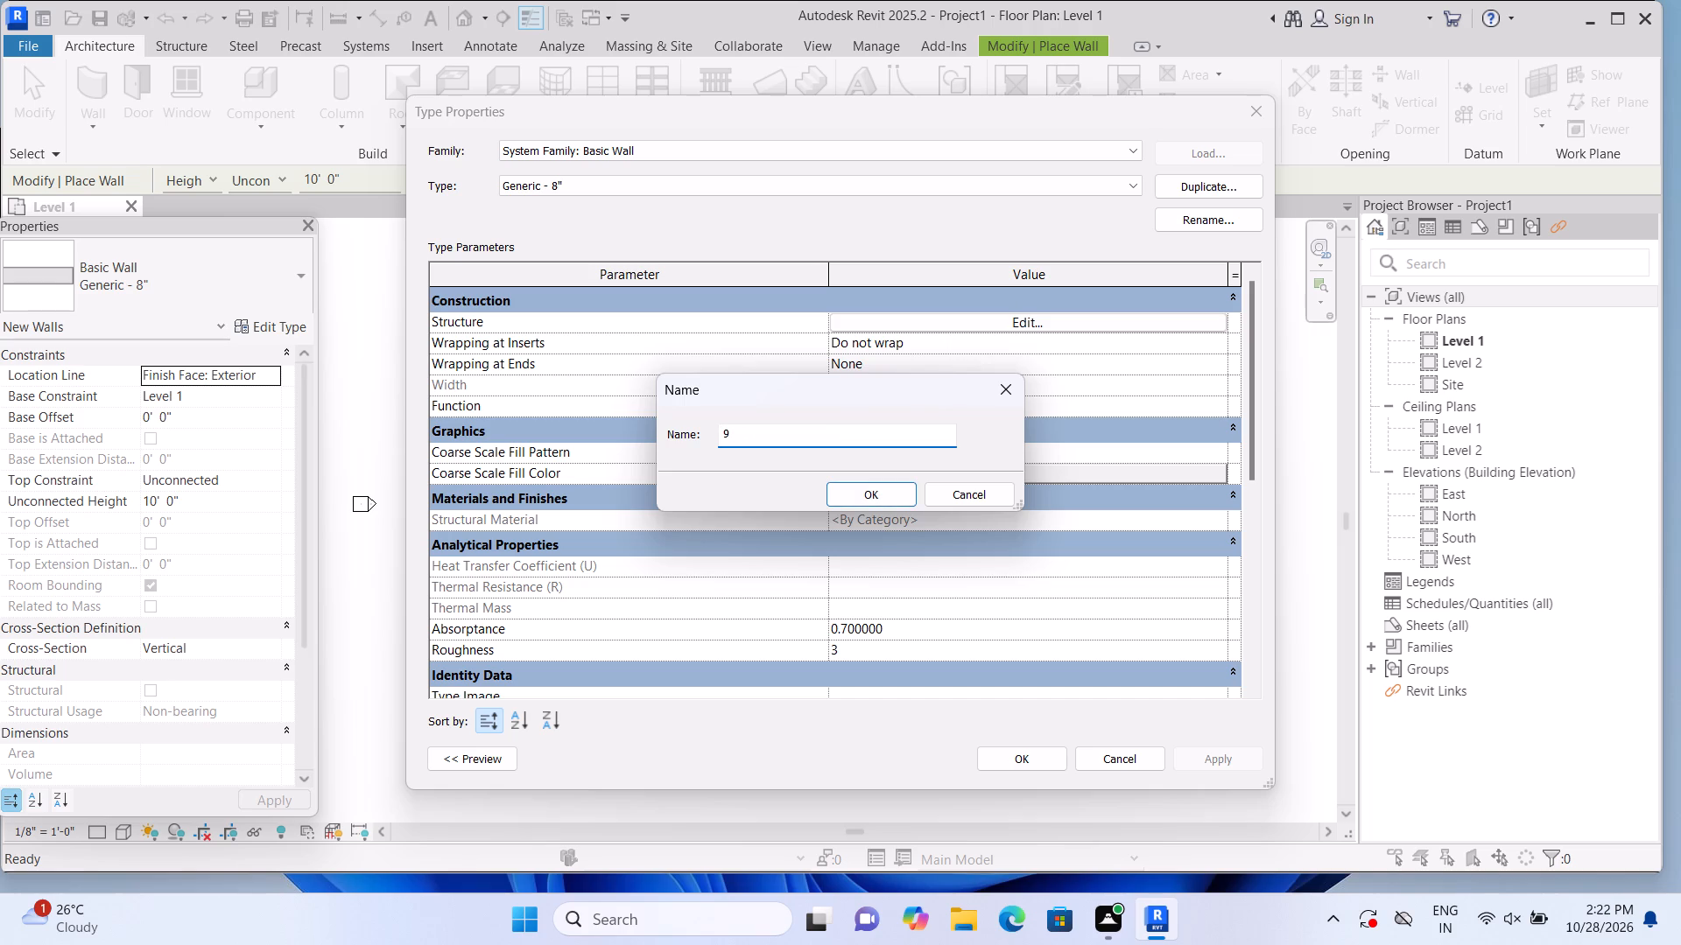
{"action": "key", "text": "shift+quotedbl"}
{"action": "left_click", "coordinate": [883, 497]}
Set the structure layer thickness of the 9" wall type to 9" and apply the type changes.
{"action": "left_click", "coordinate": [1028, 321]}
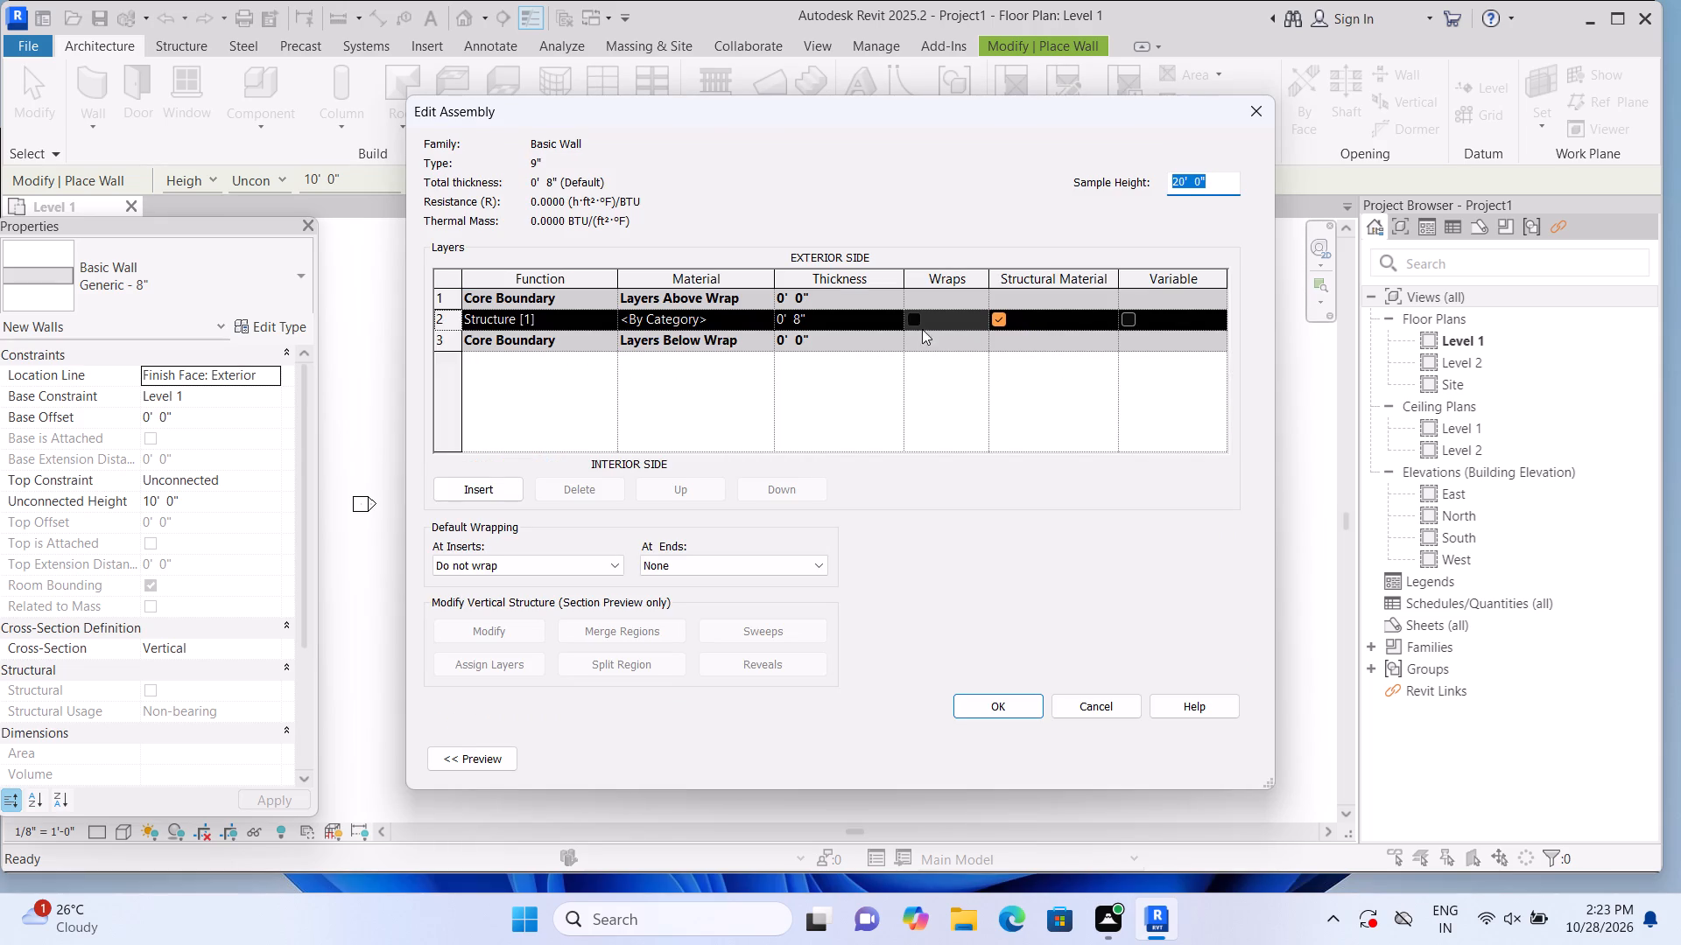
{"action": "left_click", "coordinate": [869, 318]}
{"action": "key", "text": "BackSpace"}
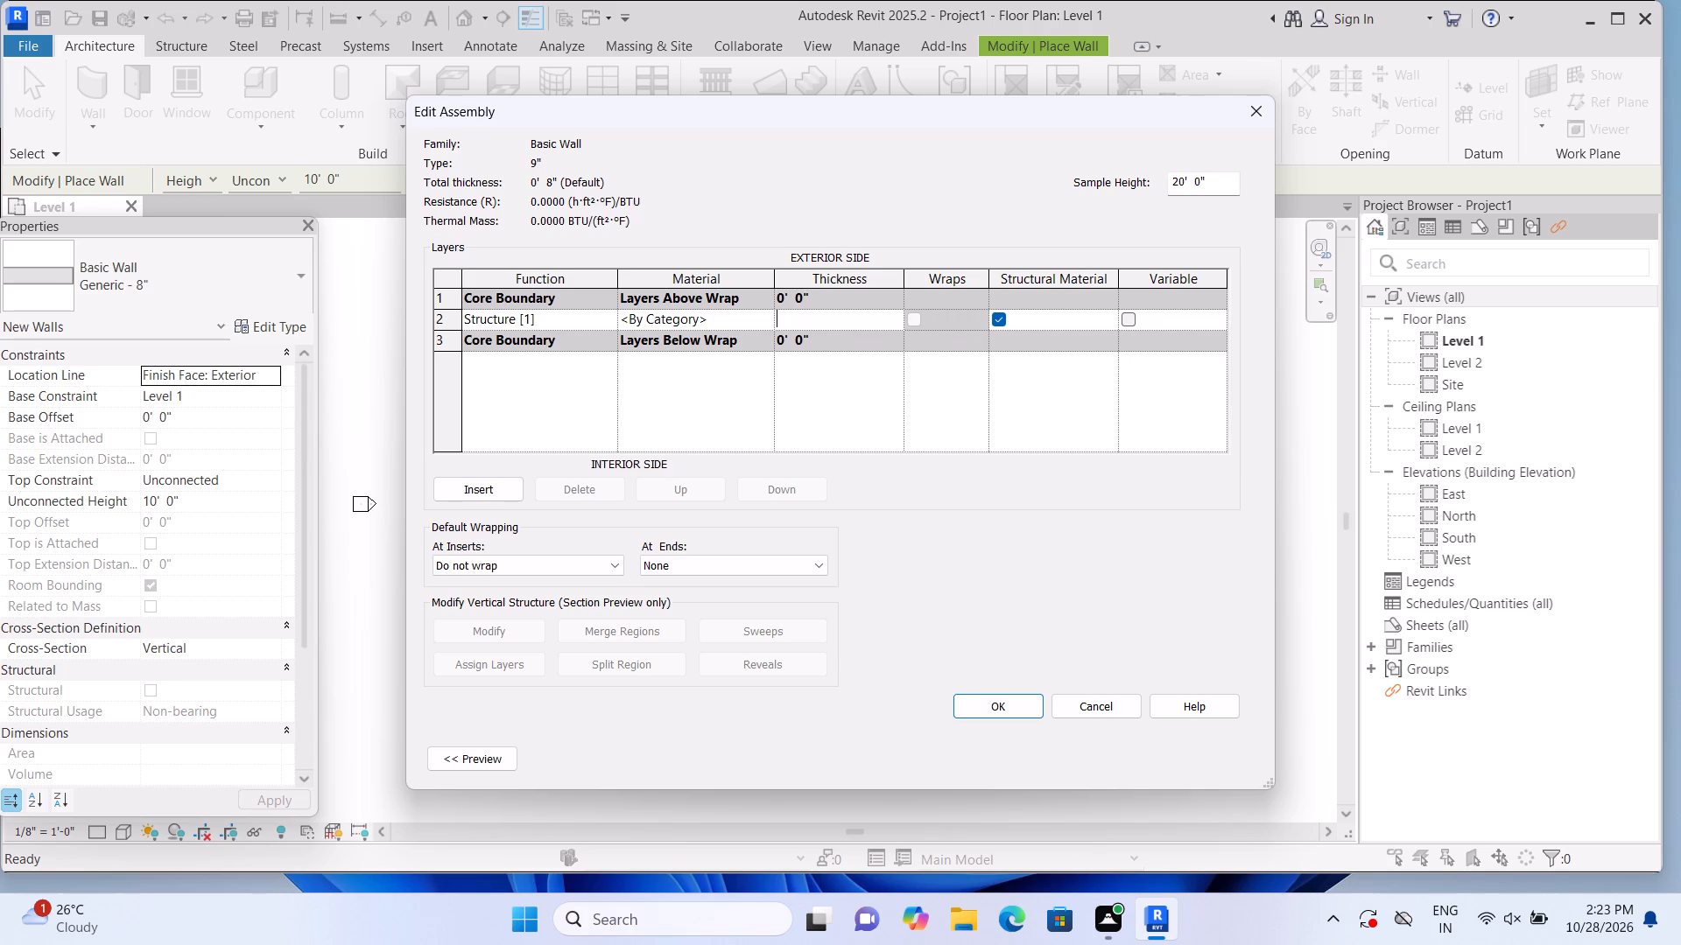
{"action": "key", "text": "9"}
{"action": "key", "text": "shift+quotedbl"}
{"action": "key", "text": "Return"}
{"action": "left_click", "coordinate": [995, 703]}
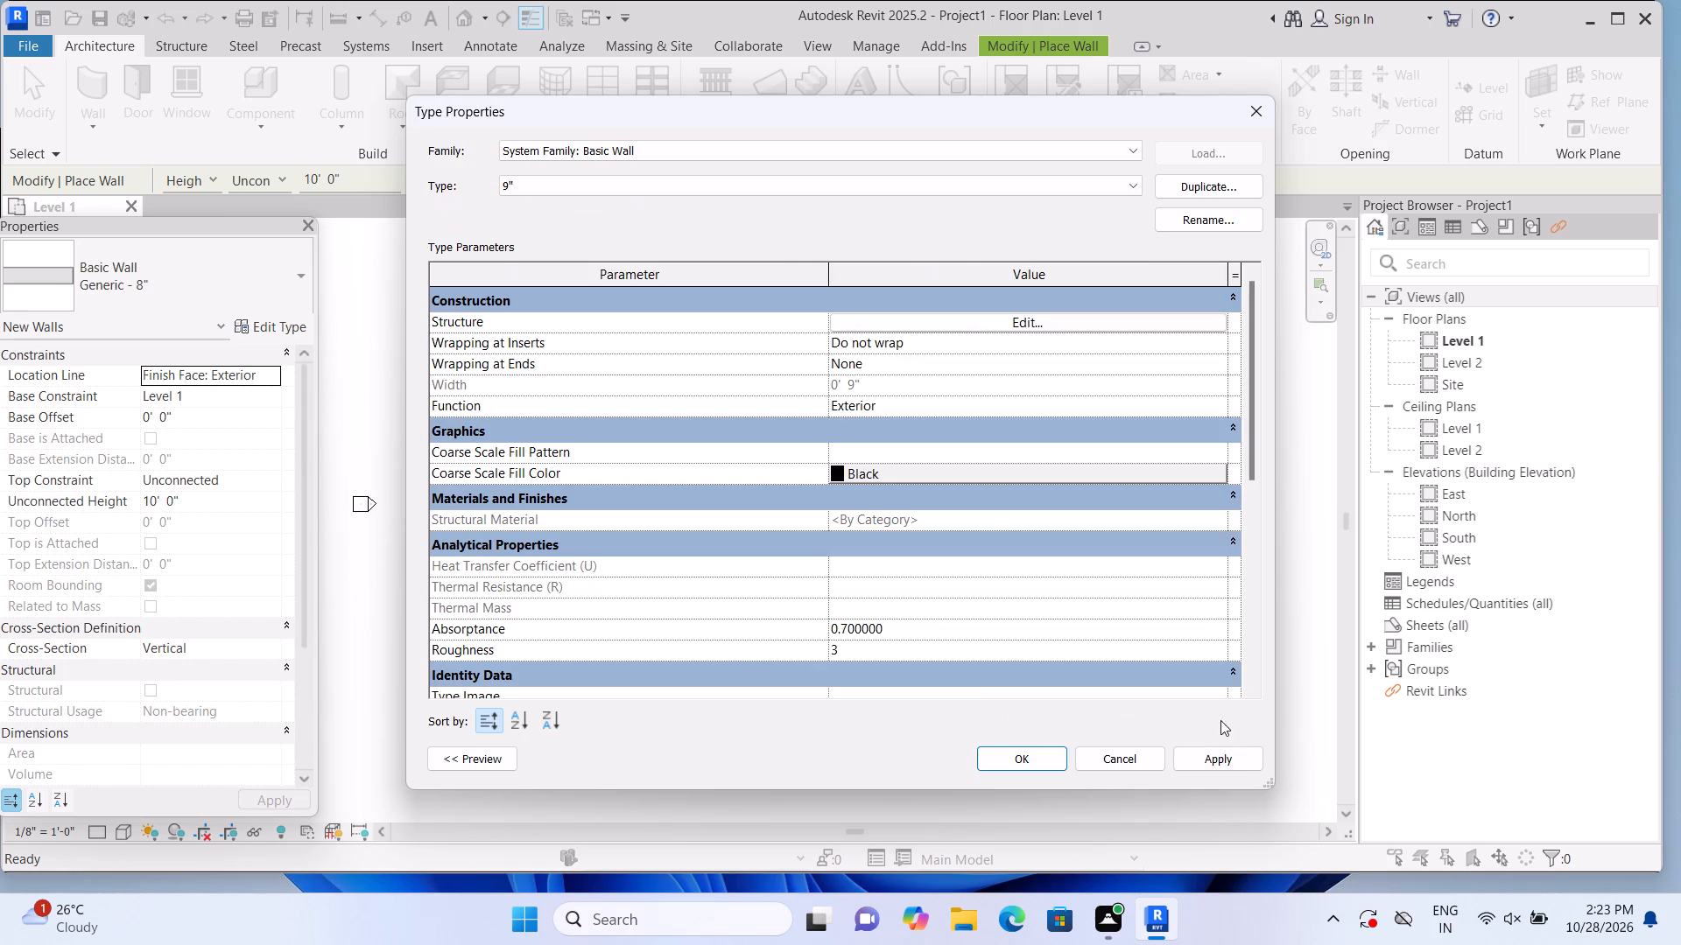
{"action": "left_click", "coordinate": [1236, 765]}
{"action": "left_click", "coordinate": [1042, 762]}
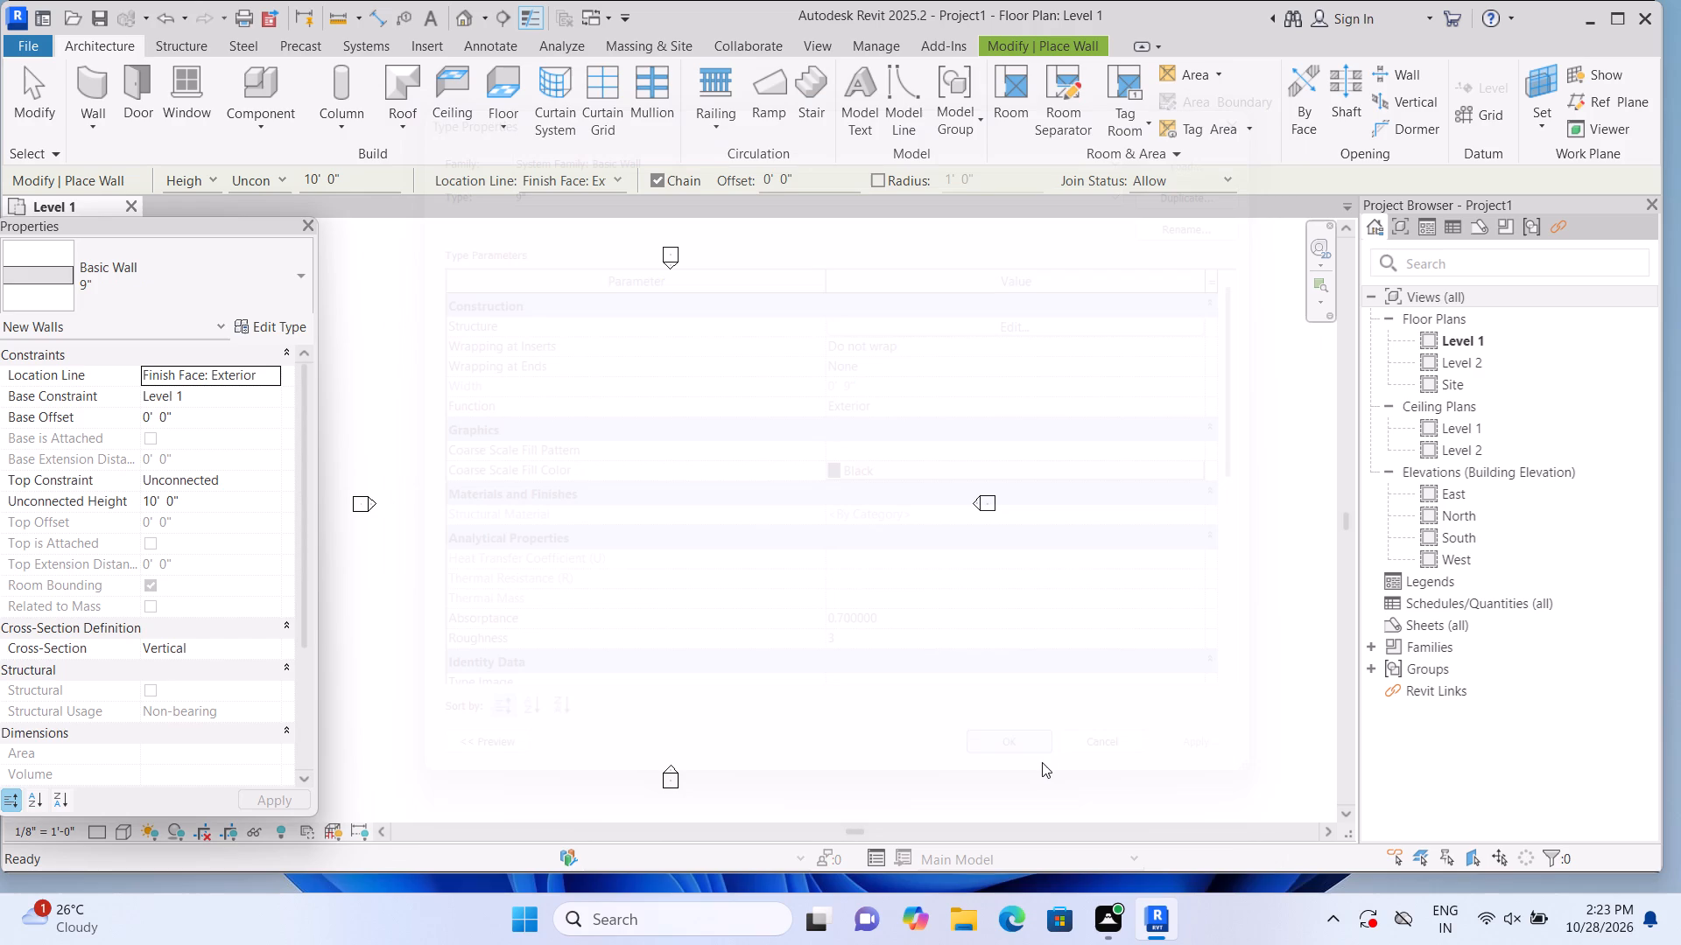
Duplicate the 9" wall type under the name 4.5".
{"action": "left_click", "coordinate": [265, 327]}
{"action": "left_click", "coordinate": [1214, 183]}
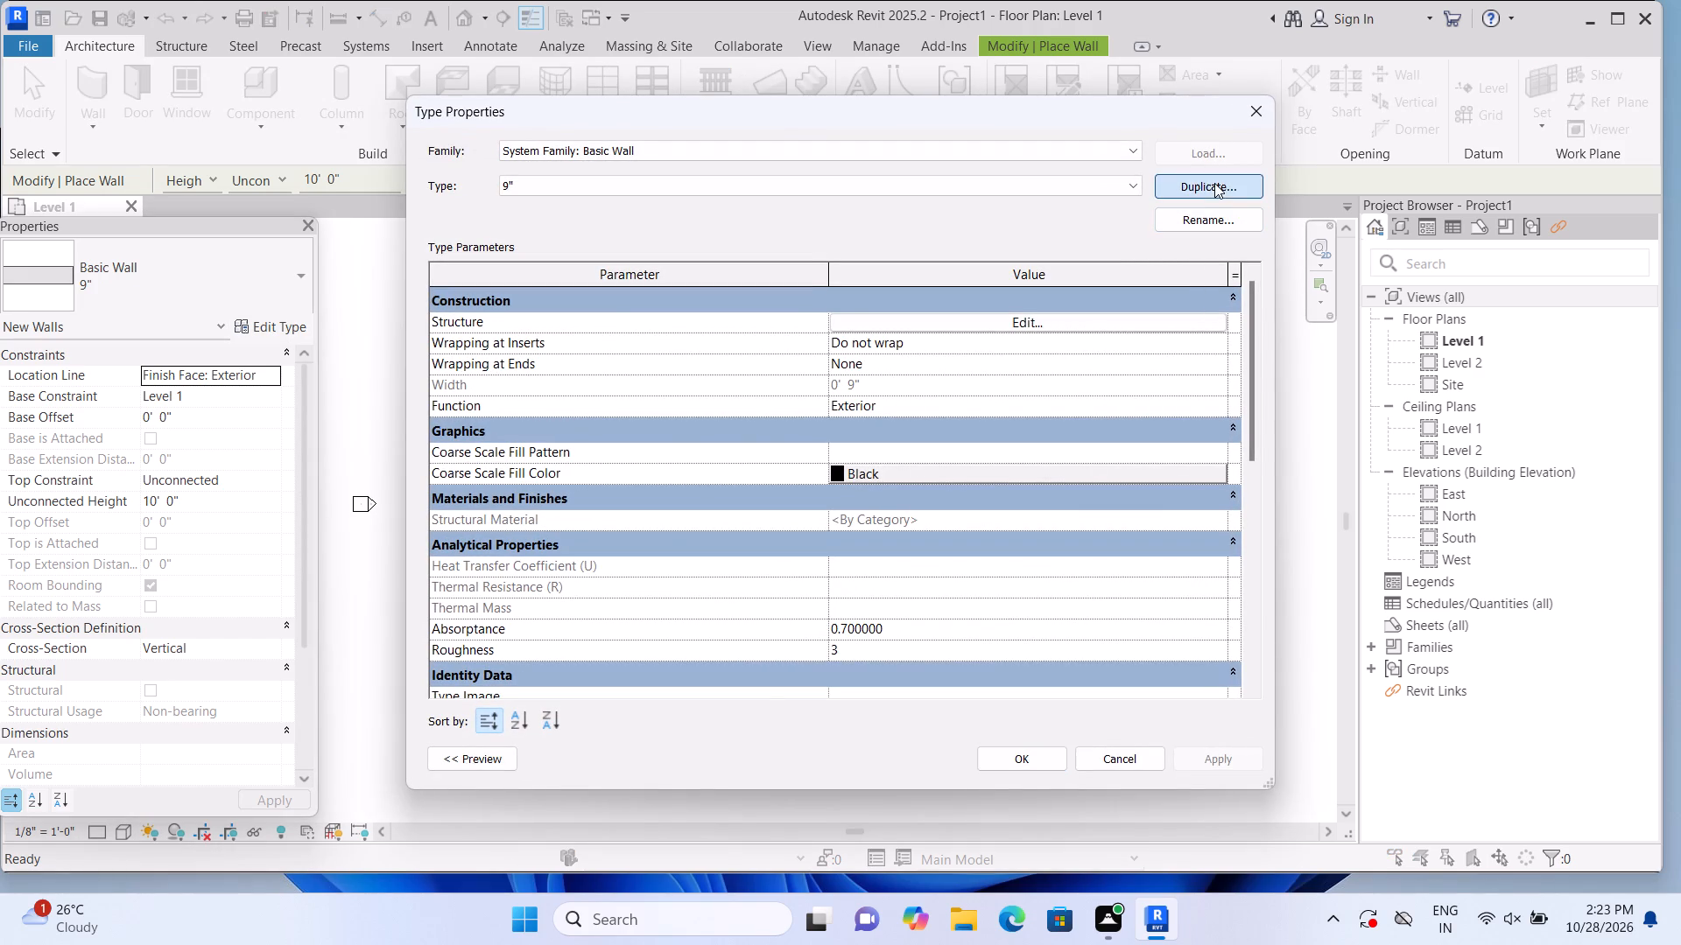
{"action": "left_click", "coordinate": [878, 434]}
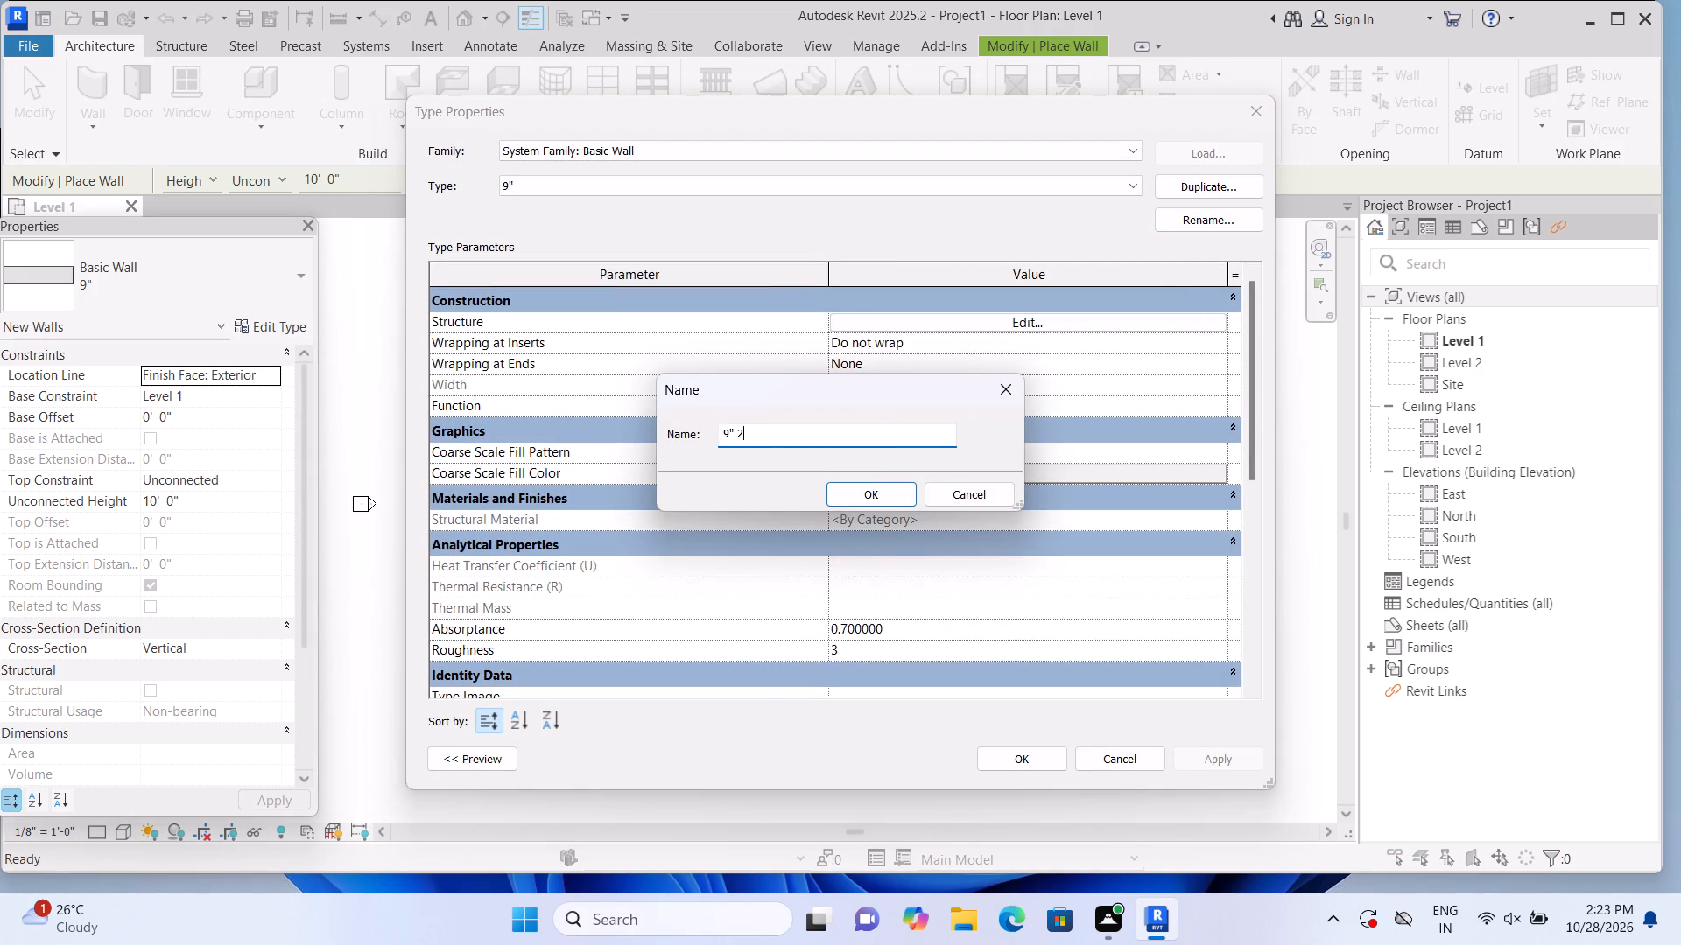
{"action": "key", "text": "BackSpace"}
{"action": "key", "text": "BackSpace"}
{"action": "key", "text": "BackSpace"}
{"action": "key", "text": "BackSpace"}
{"action": "key", "text": "BackSpace"}
{"action": "key", "text": "BackSpace"}
{"action": "key", "text": "BackSpace"}
{"action": "key", "text": "BackSpace"}
{"action": "type", "text": "4.5"}
{"action": "key", "text": "shift+quotedbl"}
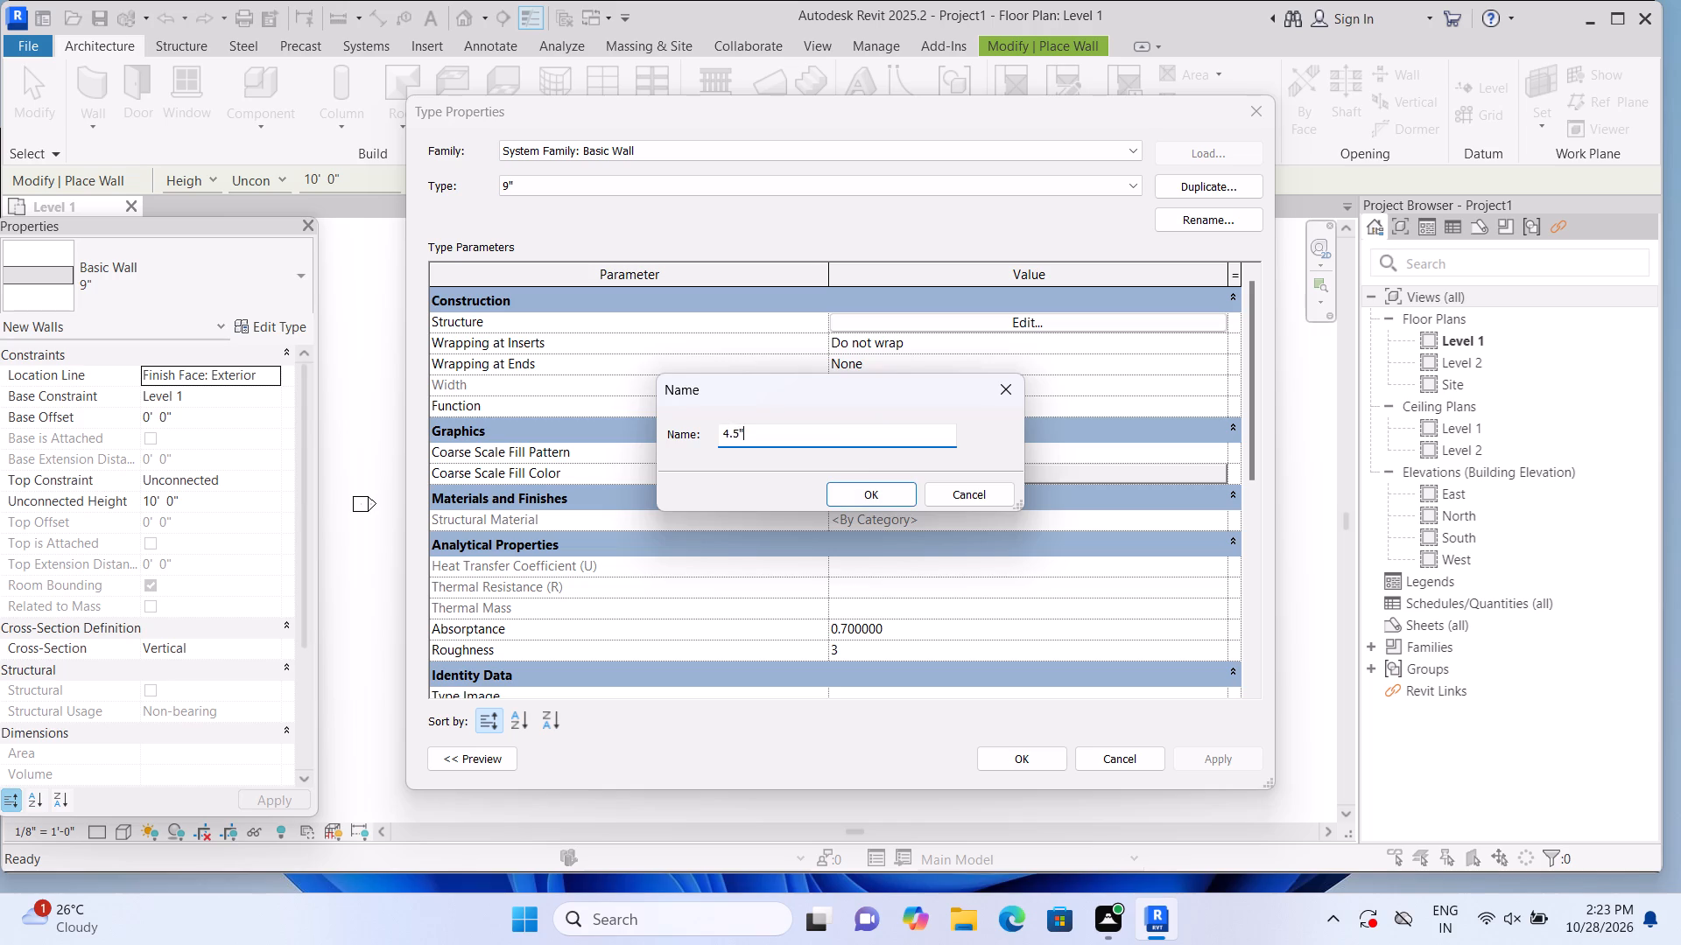
{"action": "left_click", "coordinate": [880, 490]}
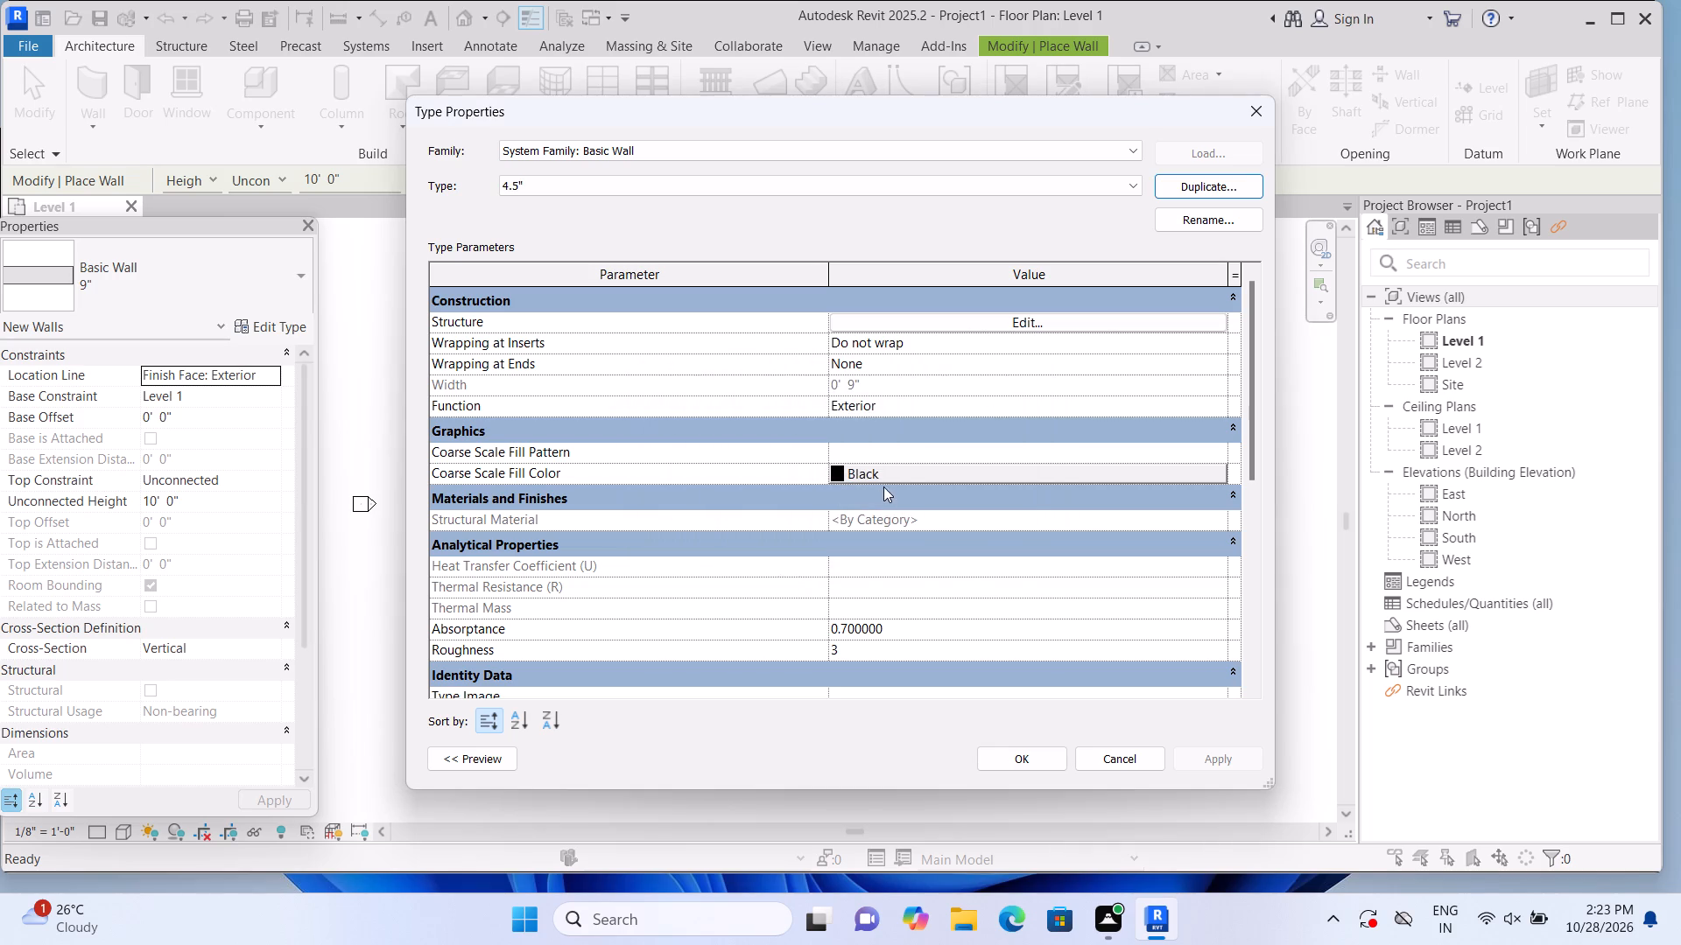
Set the structure layer thickness of the 4.5" wall type to 4.5" and apply the type changes.
{"action": "left_click", "coordinate": [1039, 321]}
{"action": "left_click", "coordinate": [873, 315]}
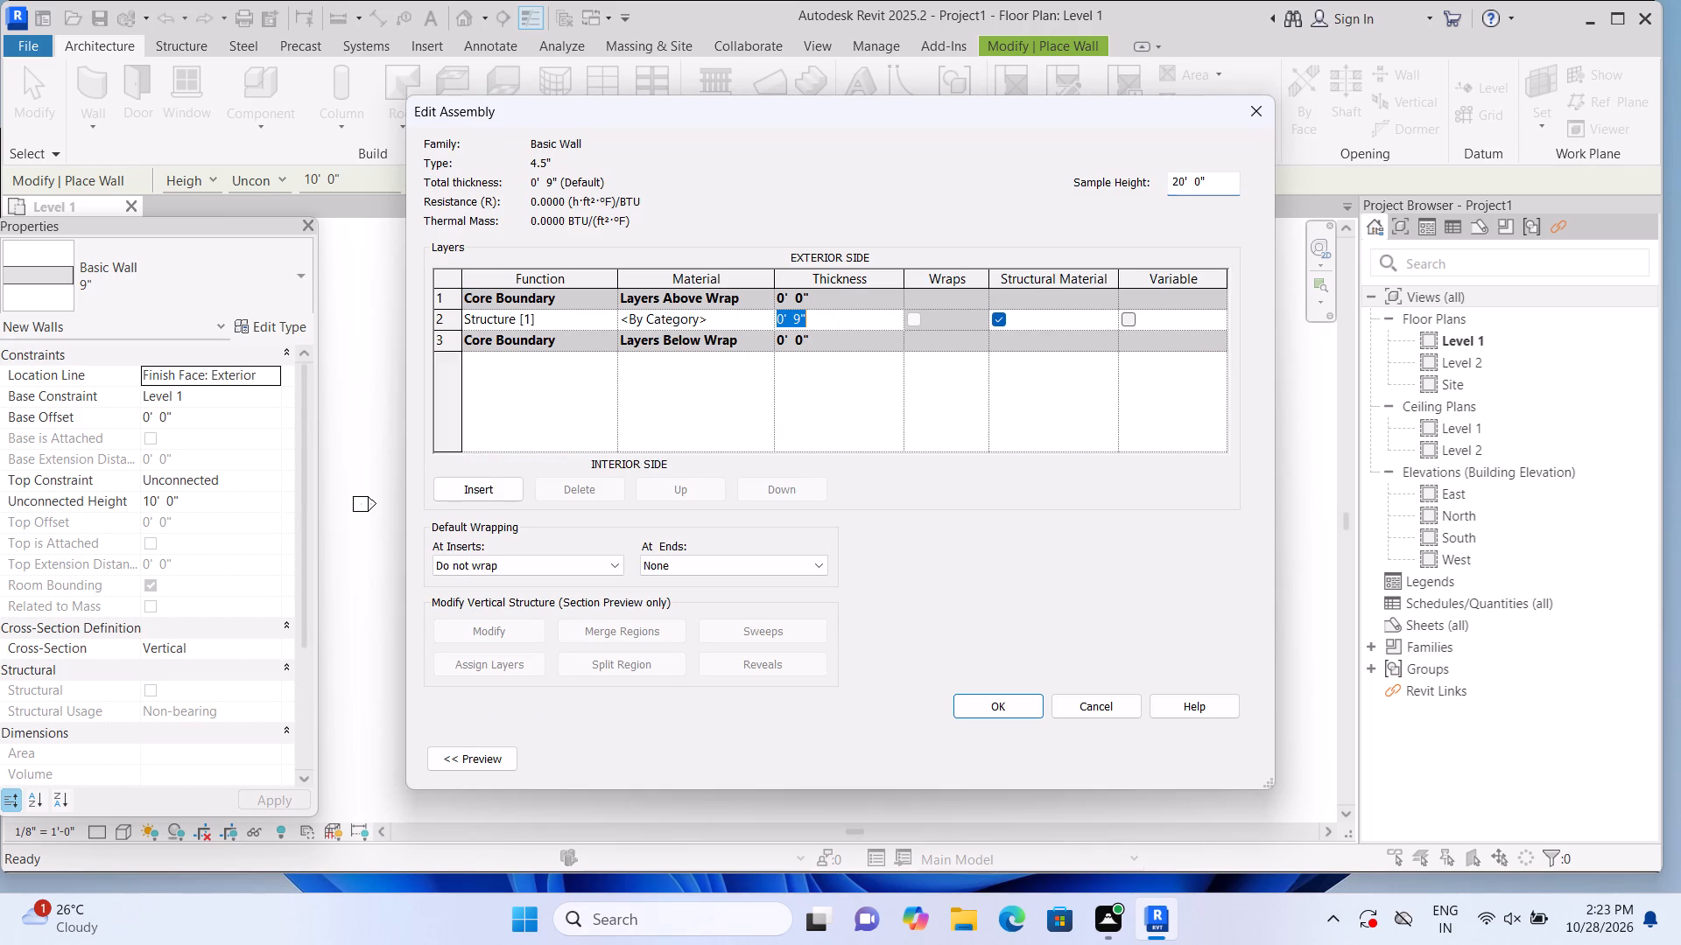
{"action": "key", "text": "BackSpace"}
{"action": "type", "text": "4.5\""}
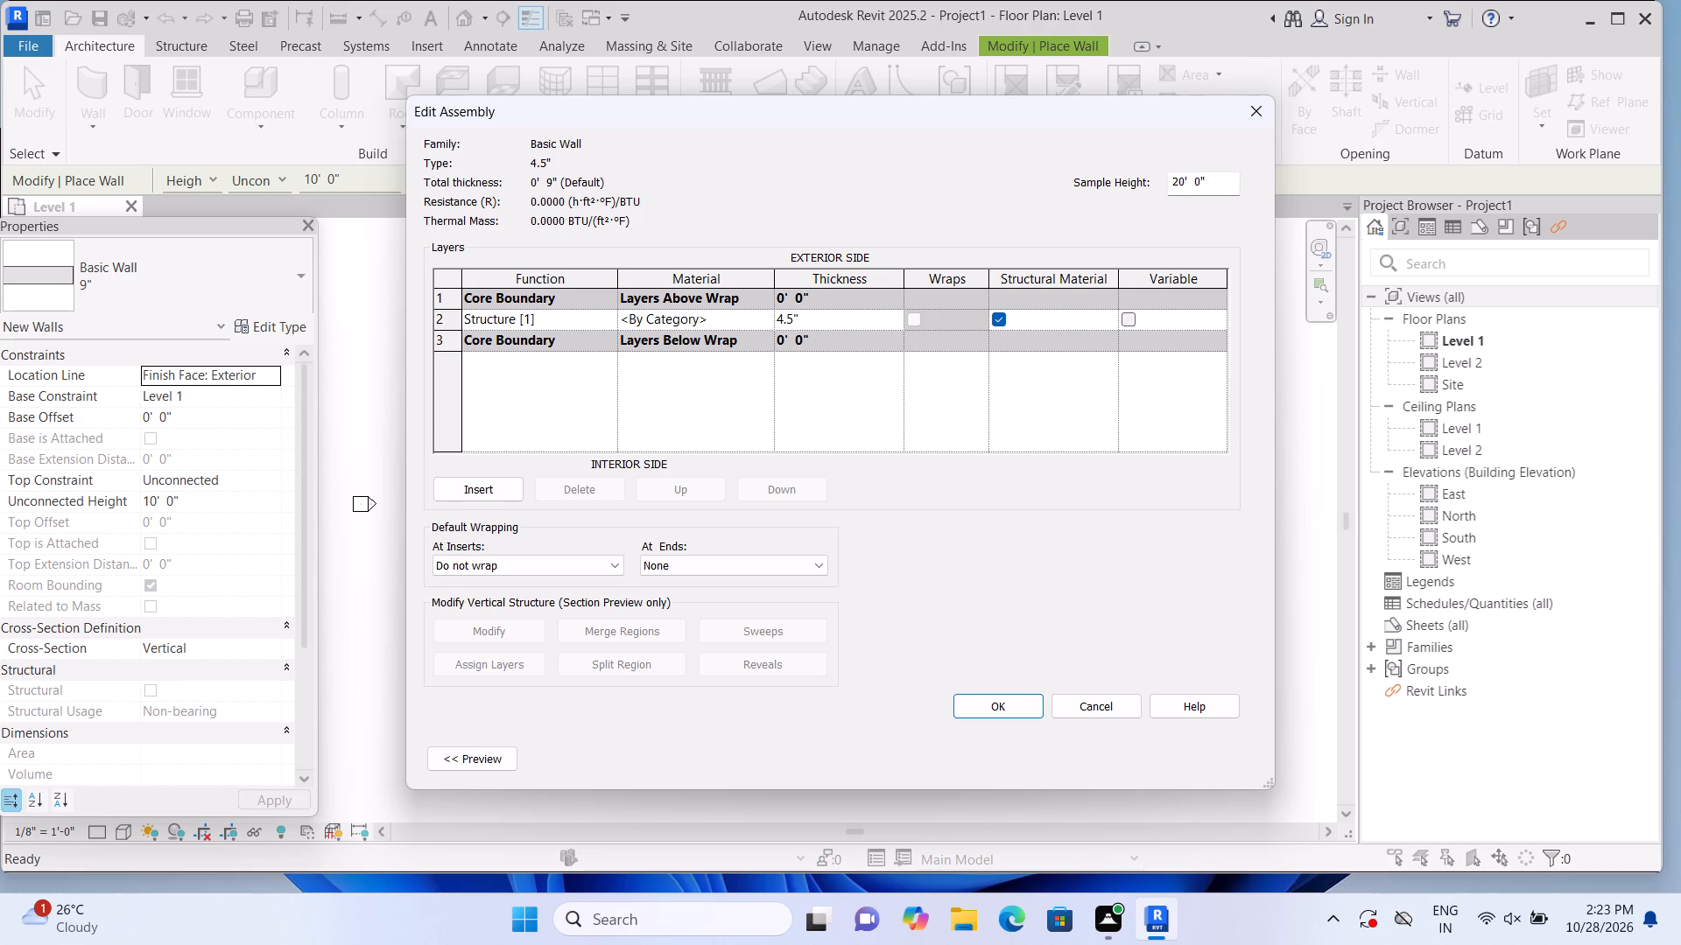
{"action": "key", "text": "Return"}
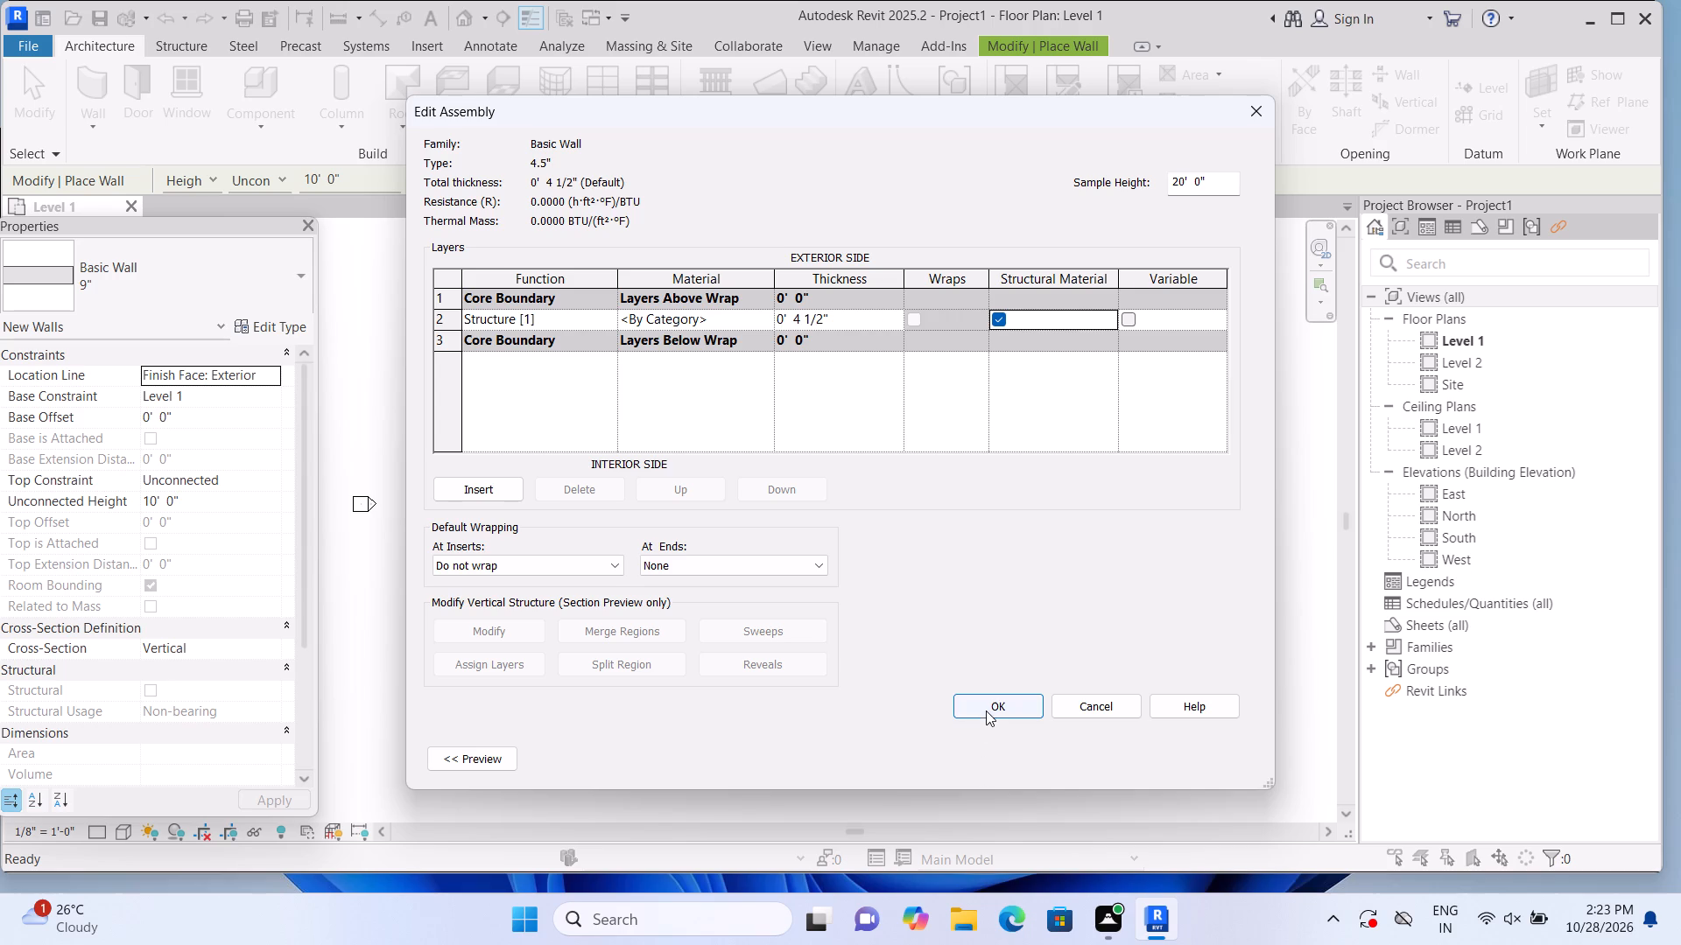
{"action": "left_click", "coordinate": [986, 710]}
{"action": "left_click", "coordinate": [1213, 761]}
{"action": "left_click", "coordinate": [1007, 754]}
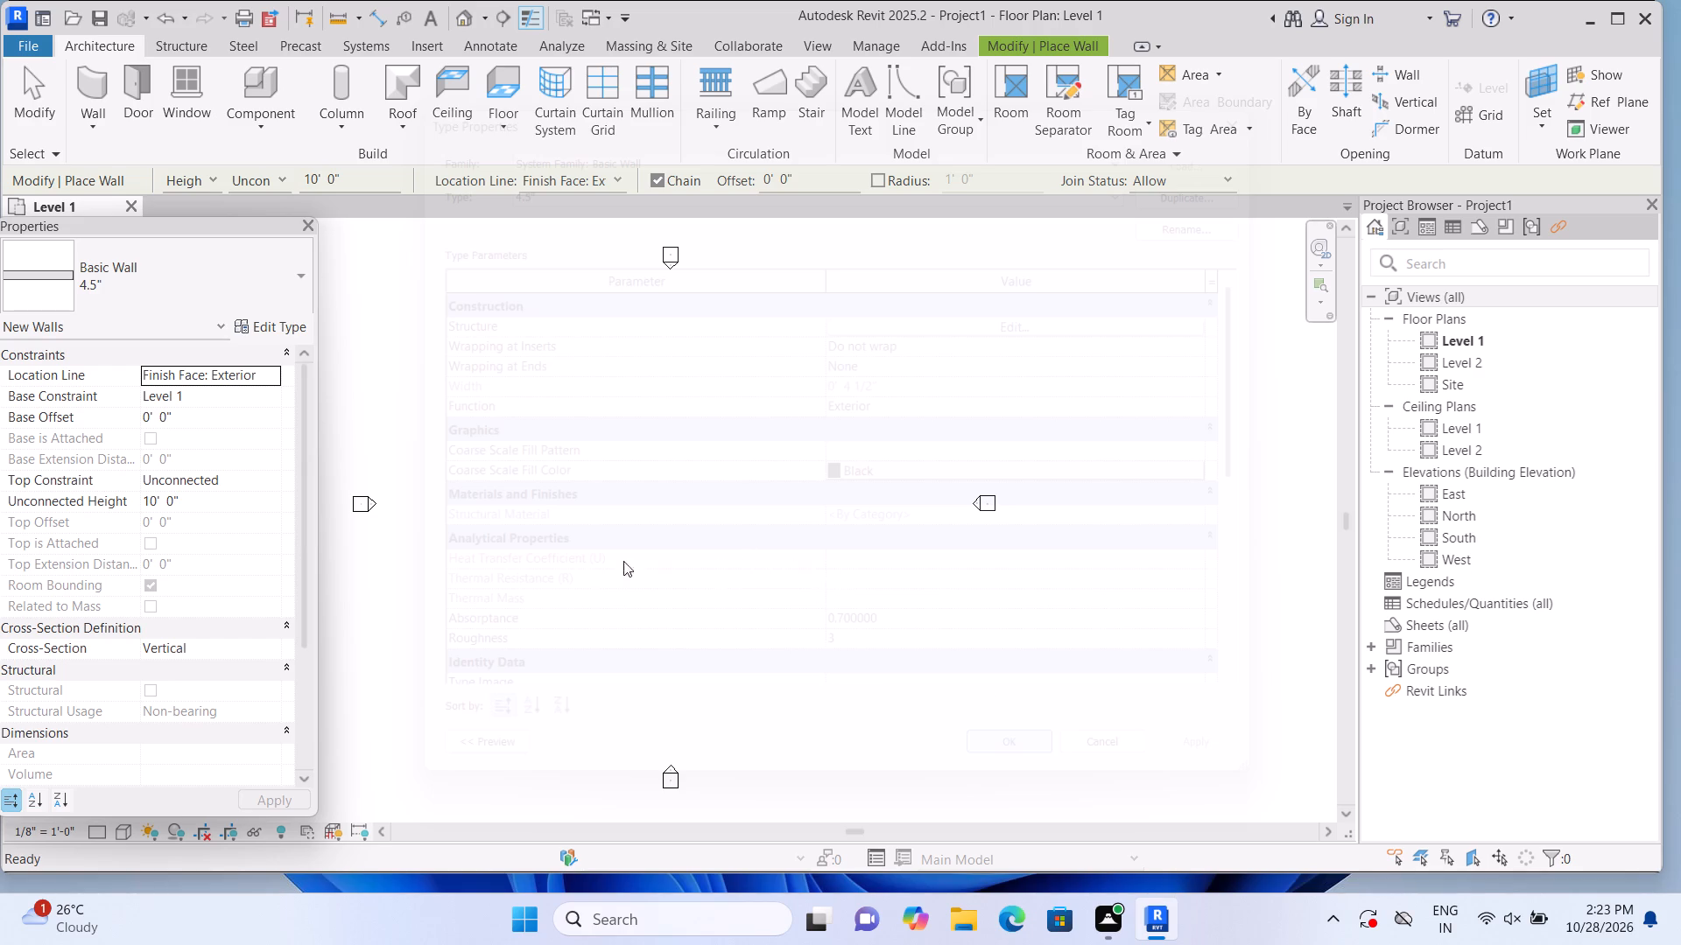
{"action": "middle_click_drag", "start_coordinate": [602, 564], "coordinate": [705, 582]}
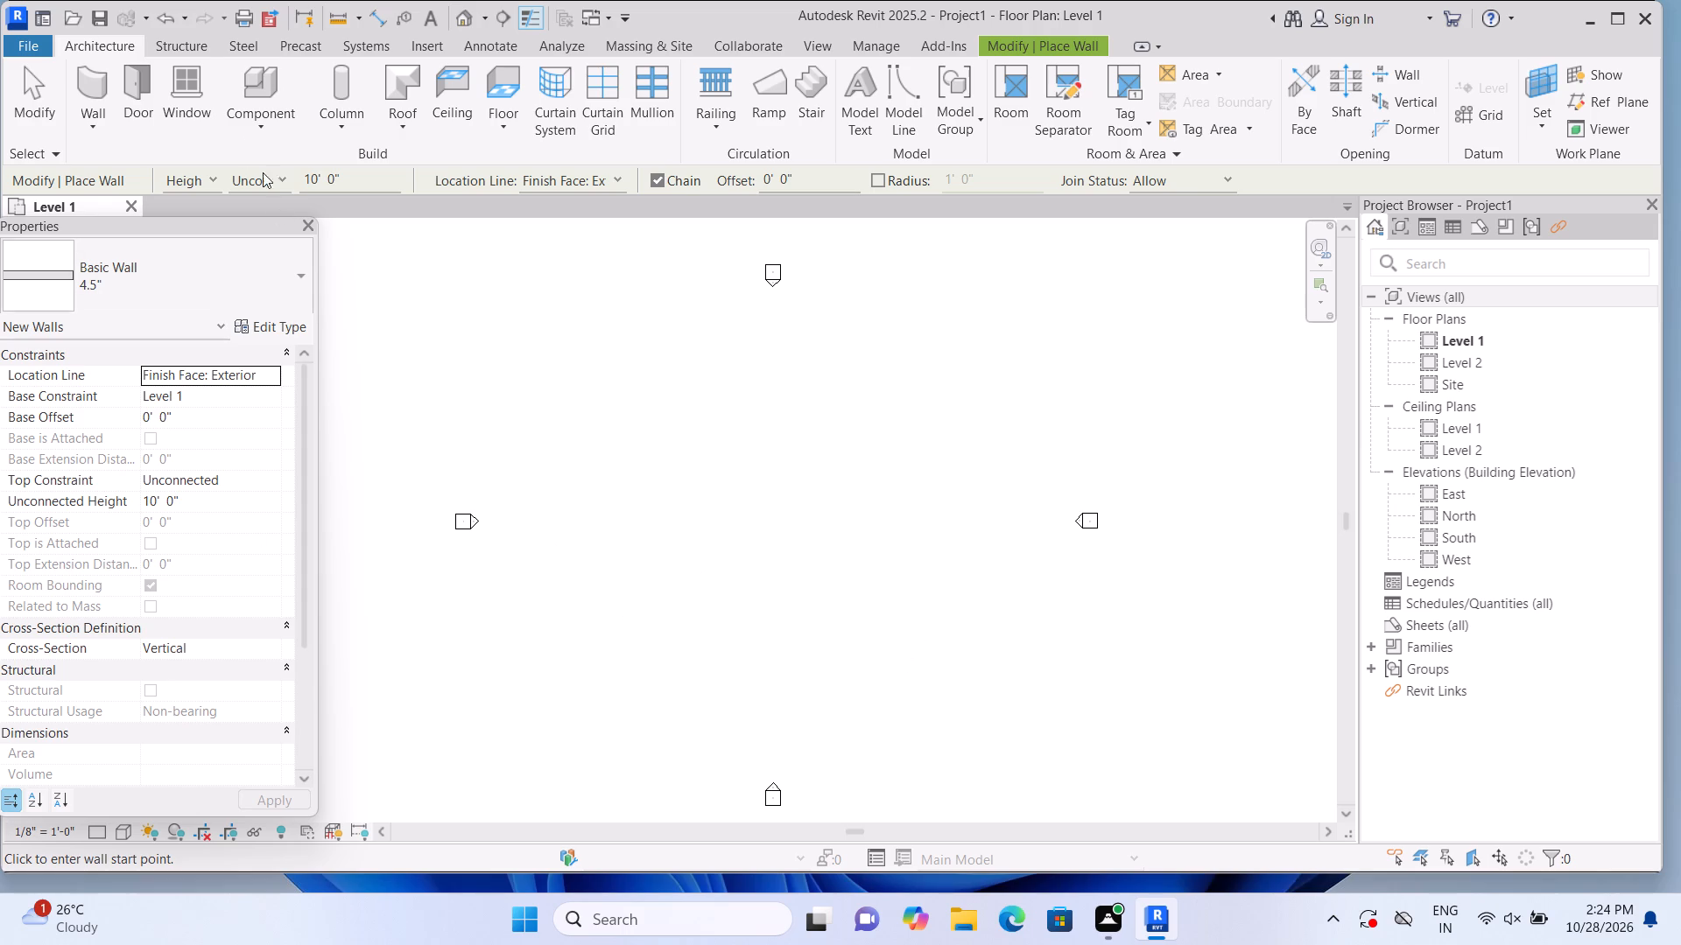
Draw a 50' horizontal wall with the 9" basic wall type as the south side of the Level 1 plan.
{"action": "left_click", "coordinate": [102, 94]}
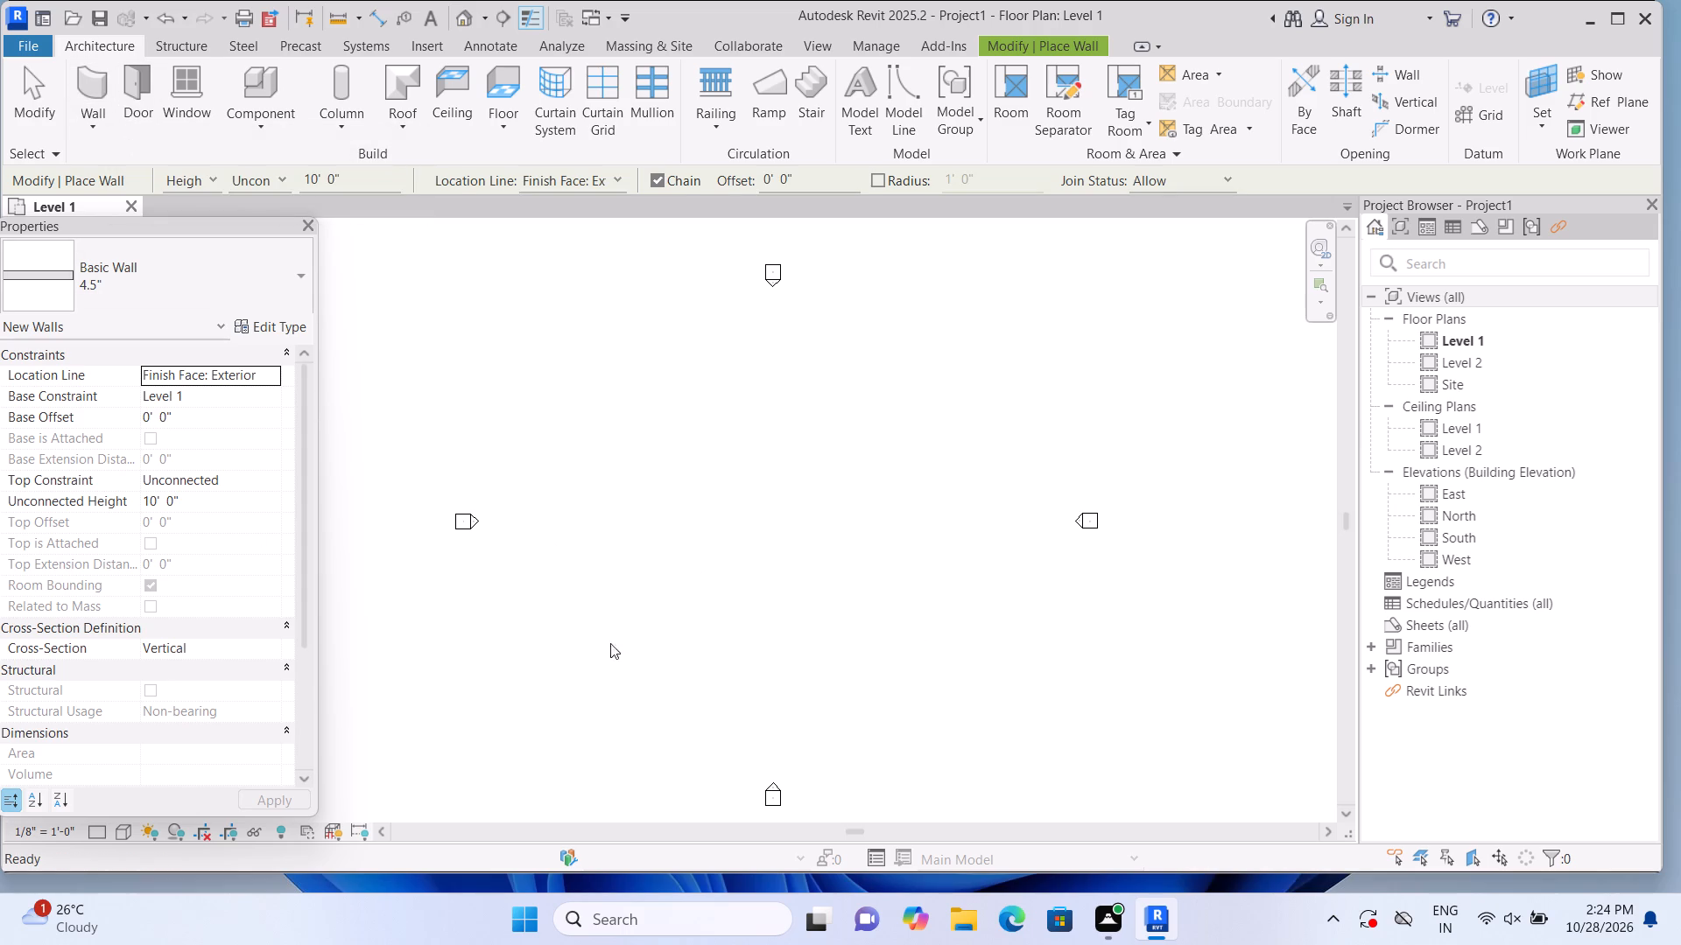
{"action": "left_click", "coordinate": [268, 287]}
{"action": "left_click", "coordinate": [229, 417]}
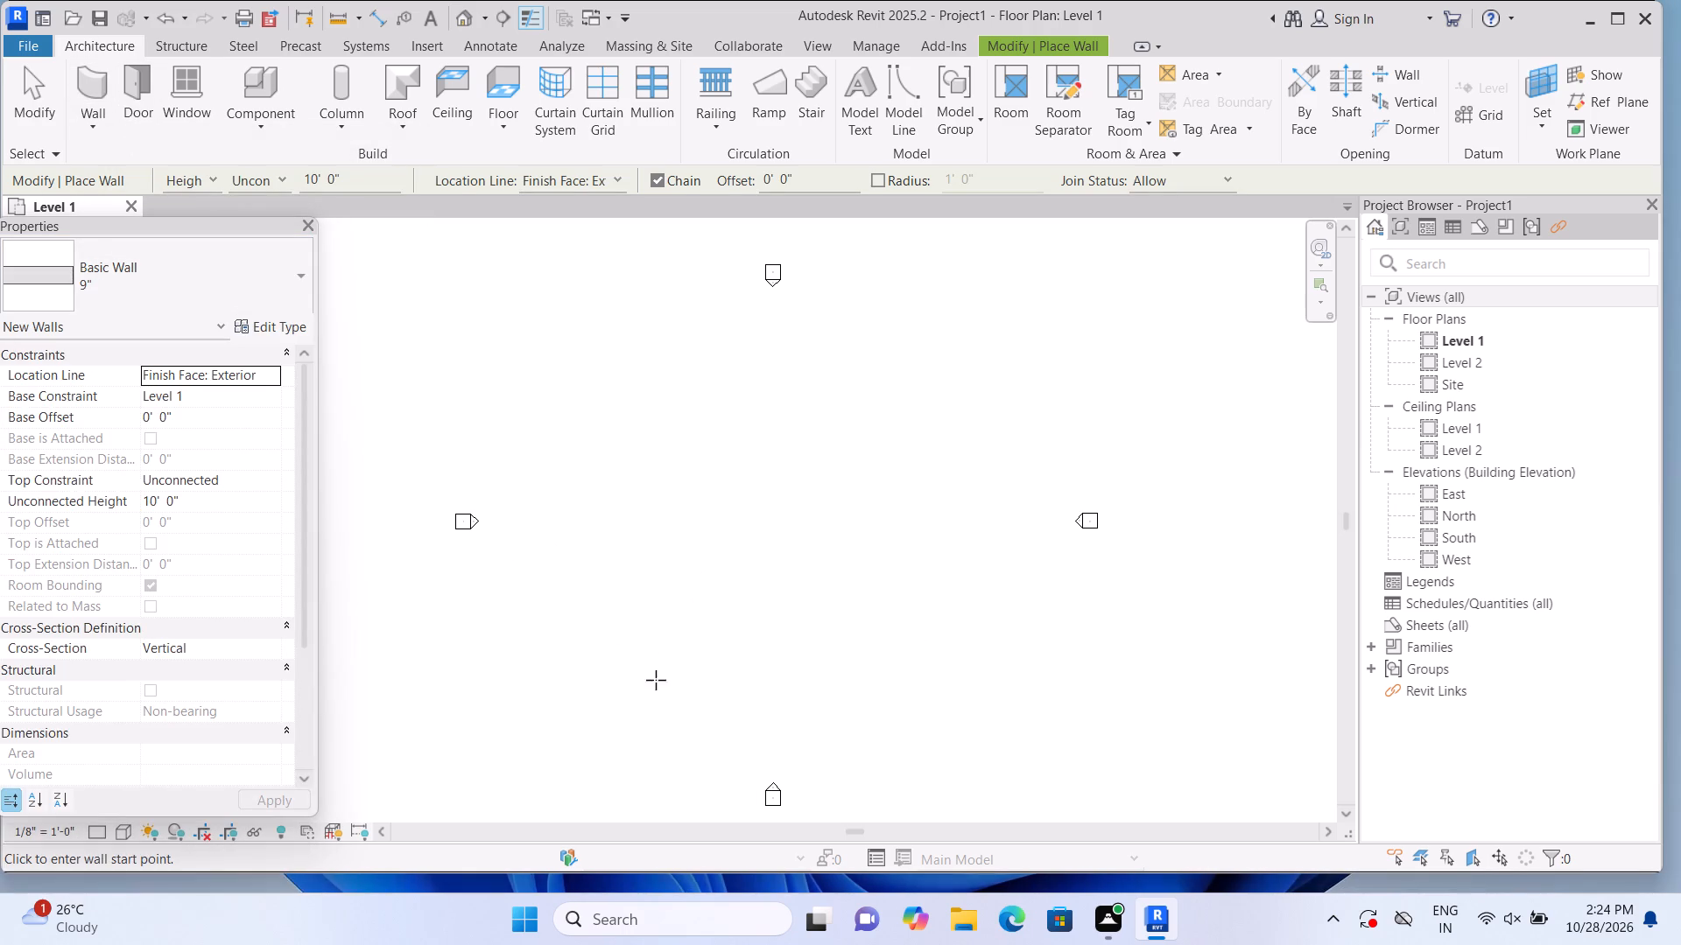
{"action": "left_click", "coordinate": [554, 712]}
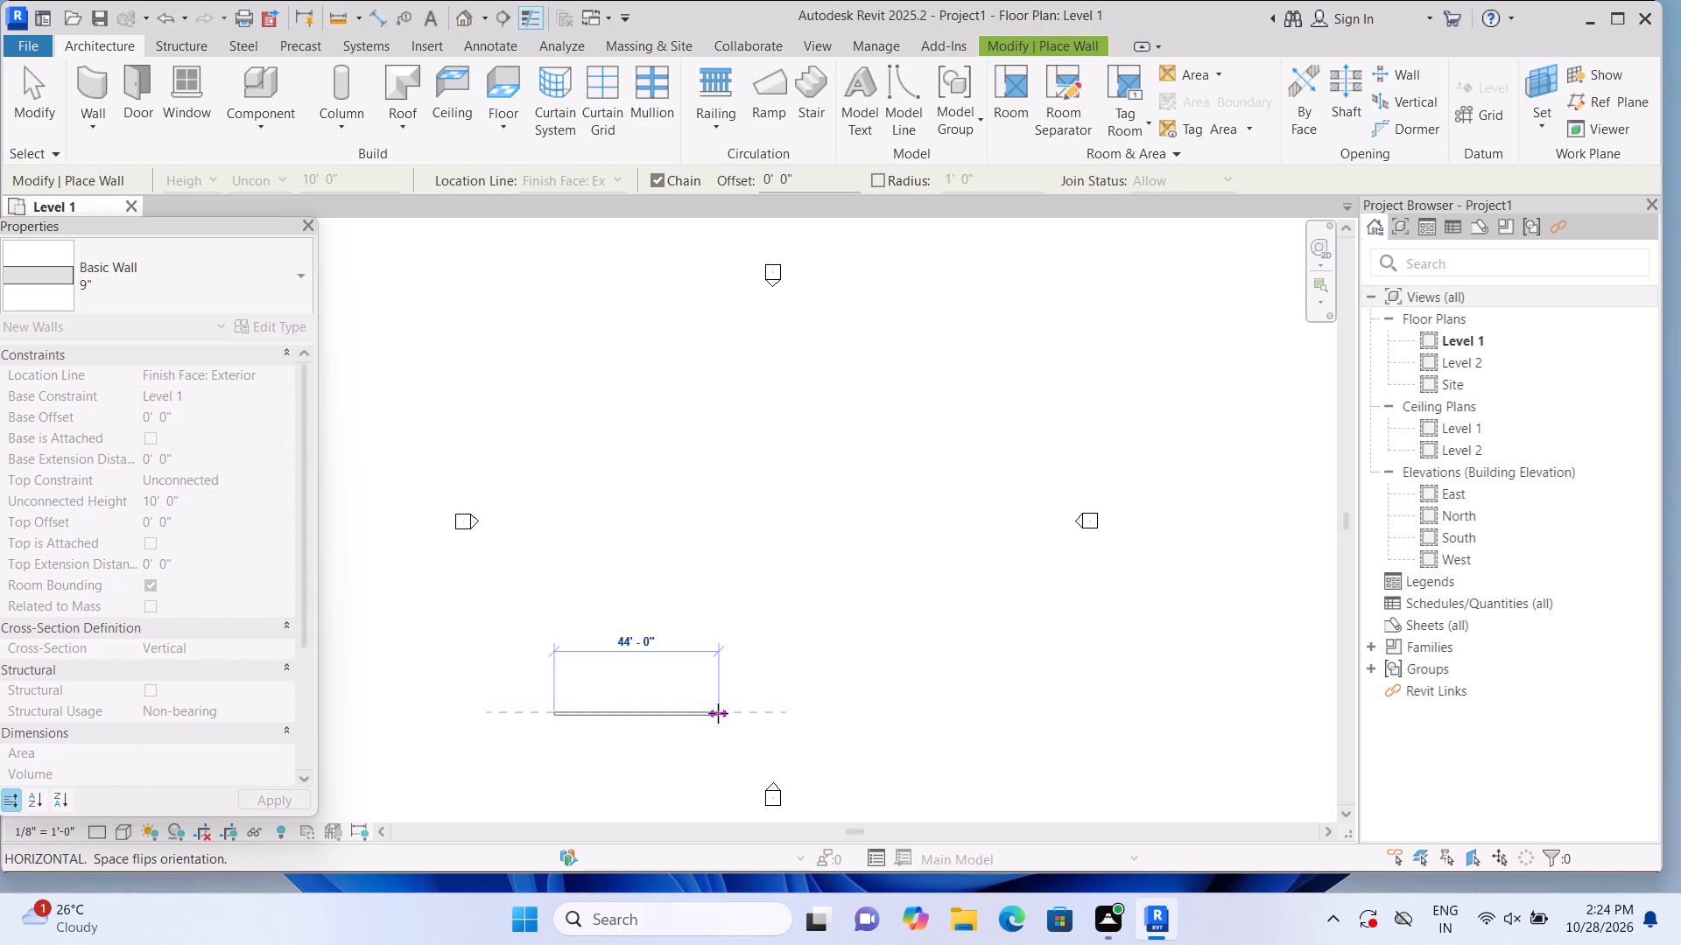
{"action": "key", "text": "5"}
{"action": "type", "text": "0'"}
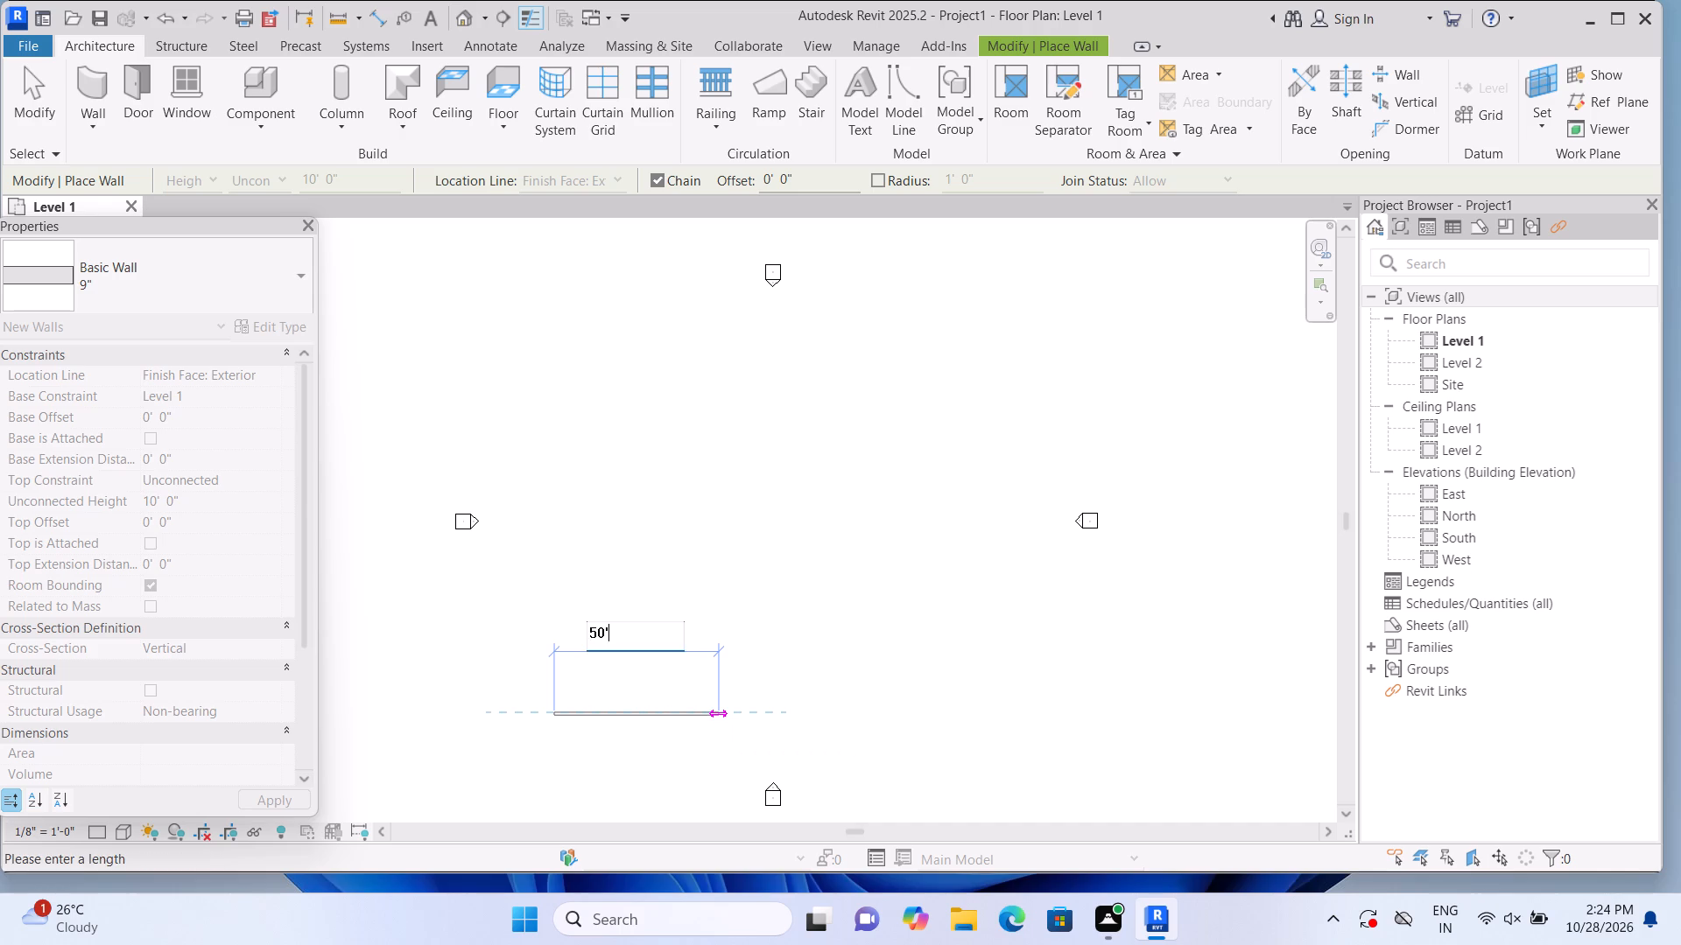
{"action": "key", "text": "Return"}
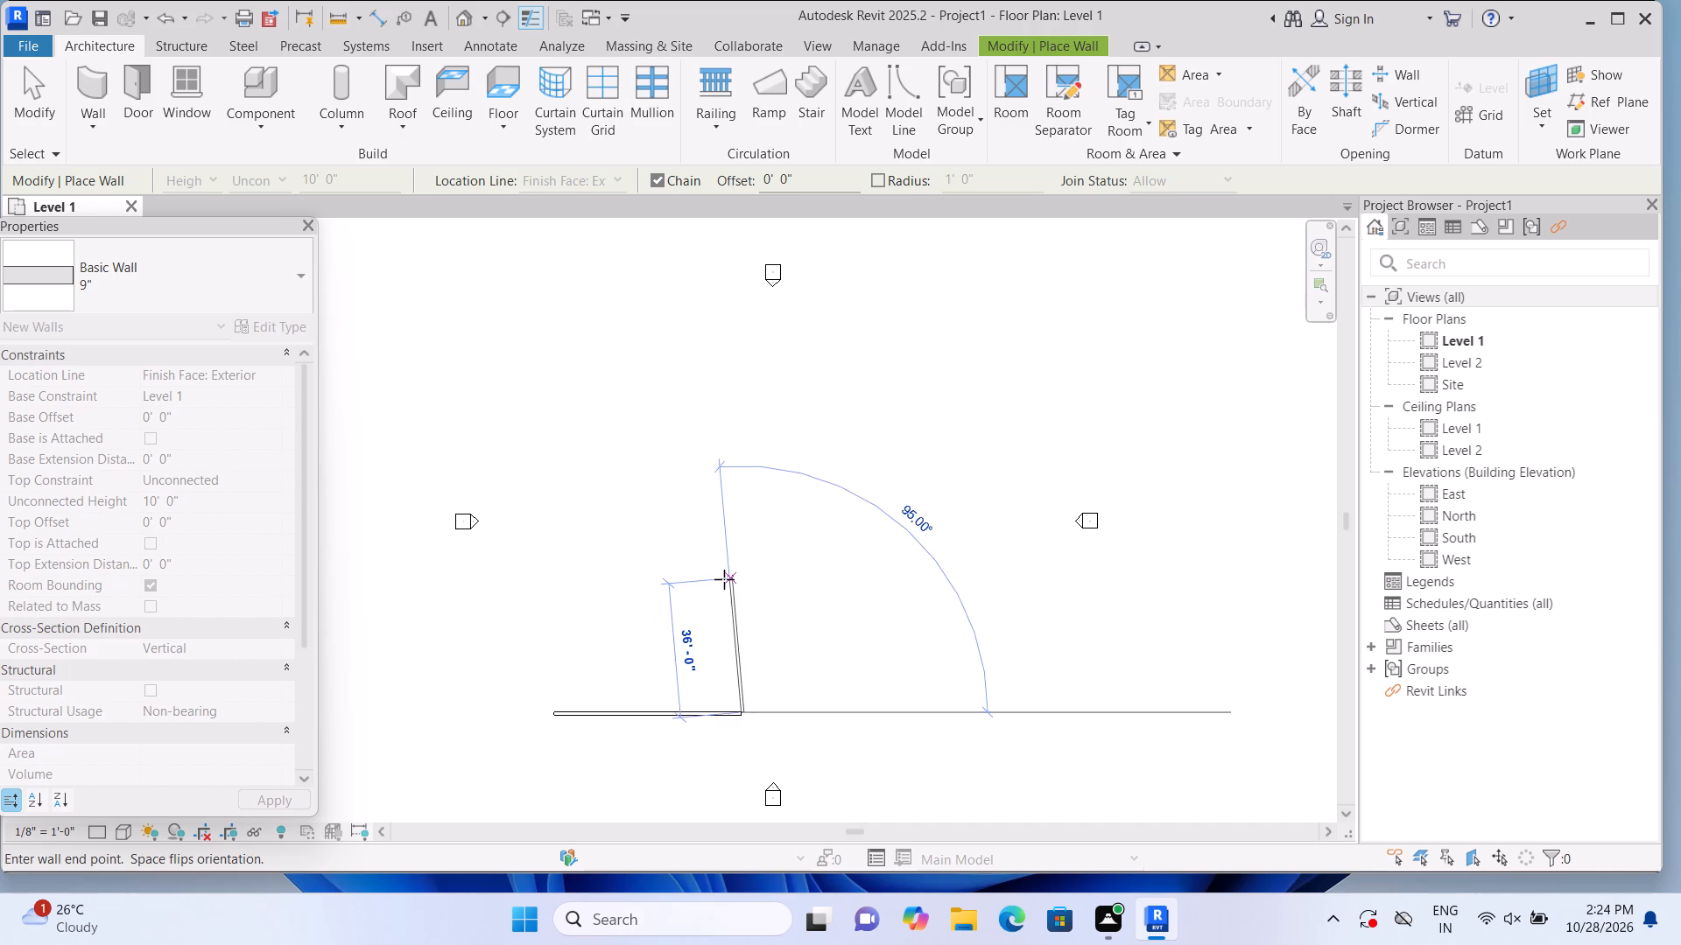
{"action": "scroll", "coordinate": [724, 579], "scroll_direction": "up", "scroll_amount": 1}
{"action": "middle_click_drag", "start_coordinate": [724, 580], "coordinate": [778, 565]}
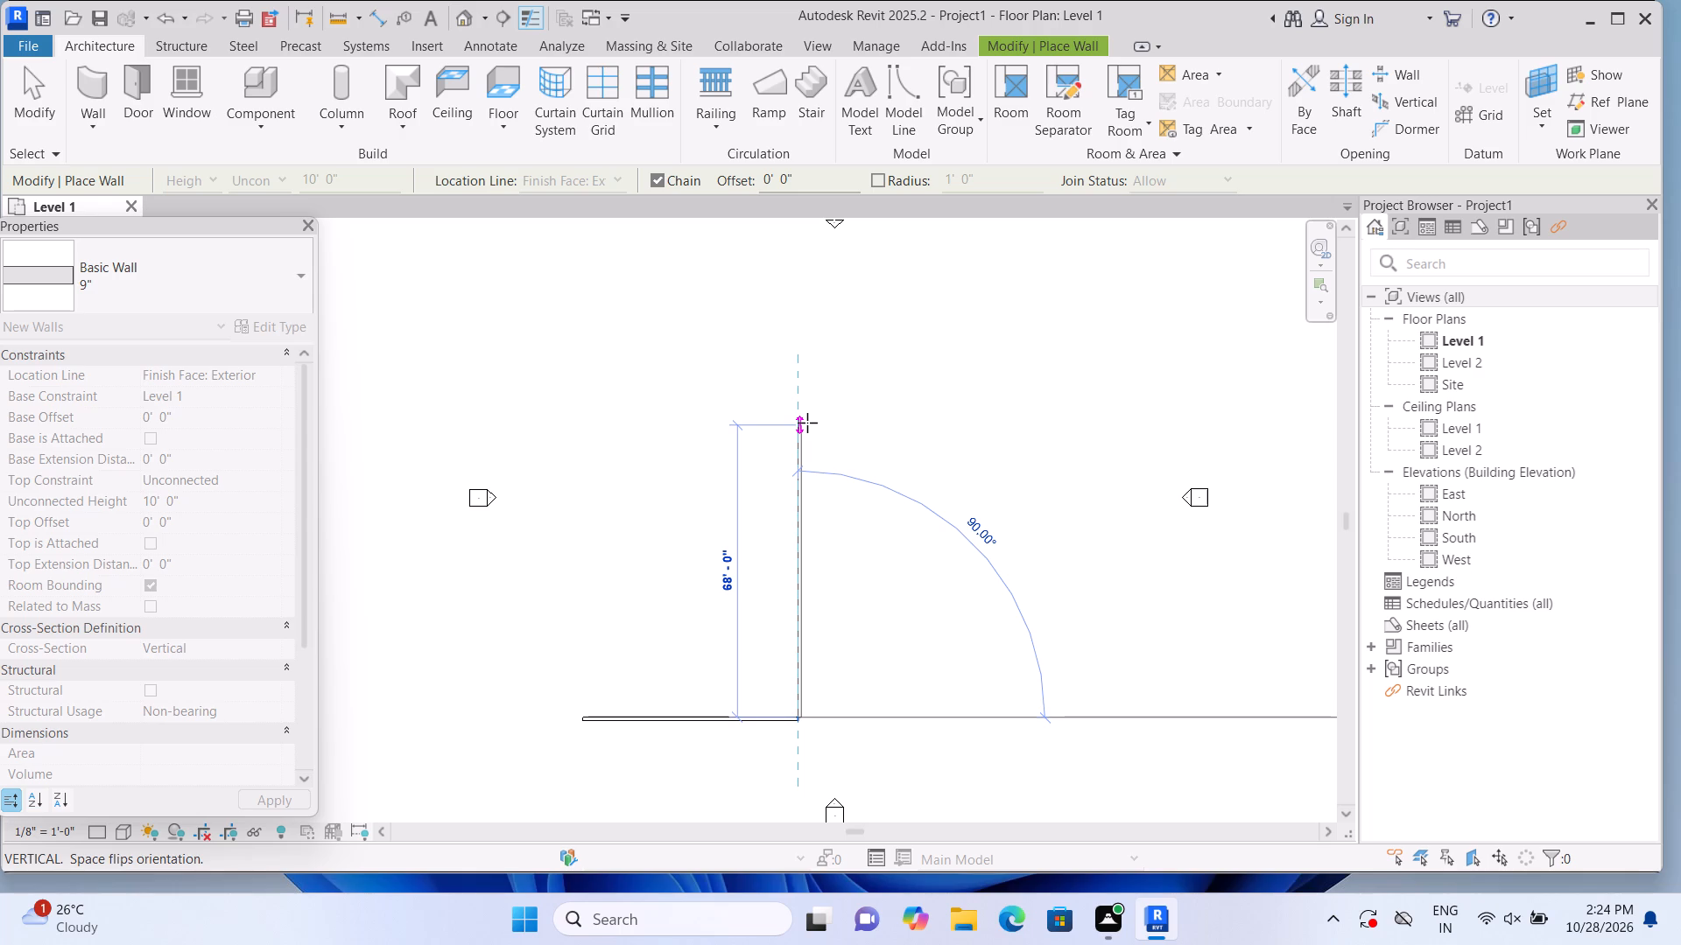
{"action": "key", "text": "Escape"}
{"action": "key", "text": "Escape"}
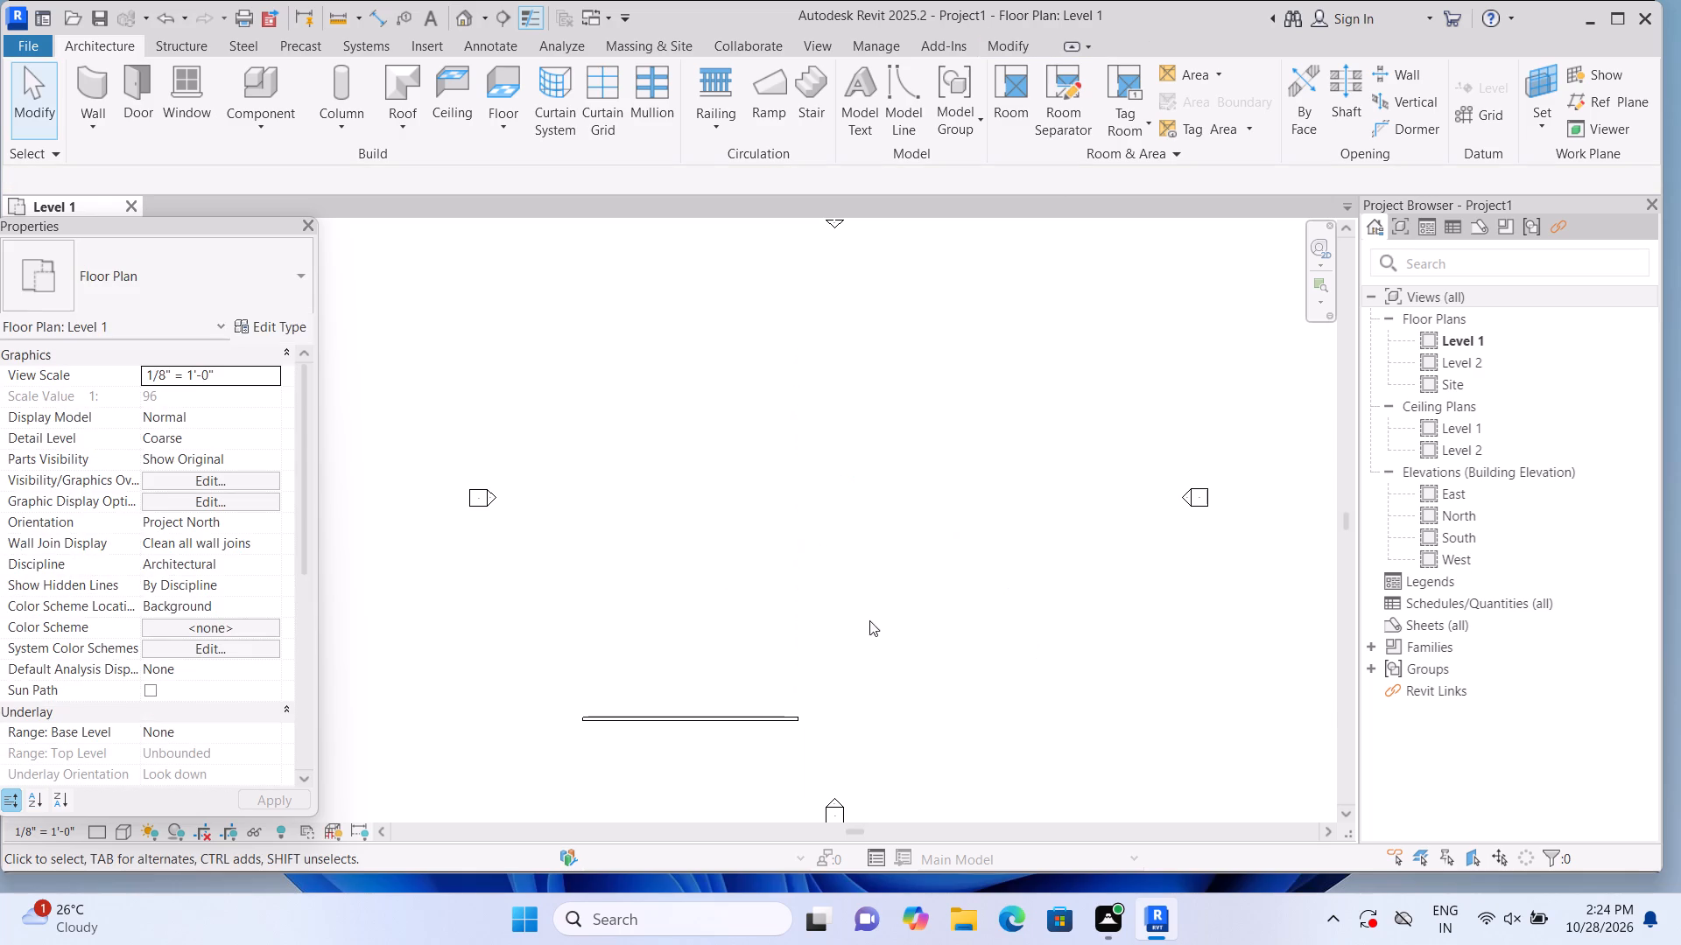
From the first wall's east end, draw 9" walls 50' north and 50' west, closing the square back at its west end.
{"action": "left_click", "coordinate": [731, 727]}
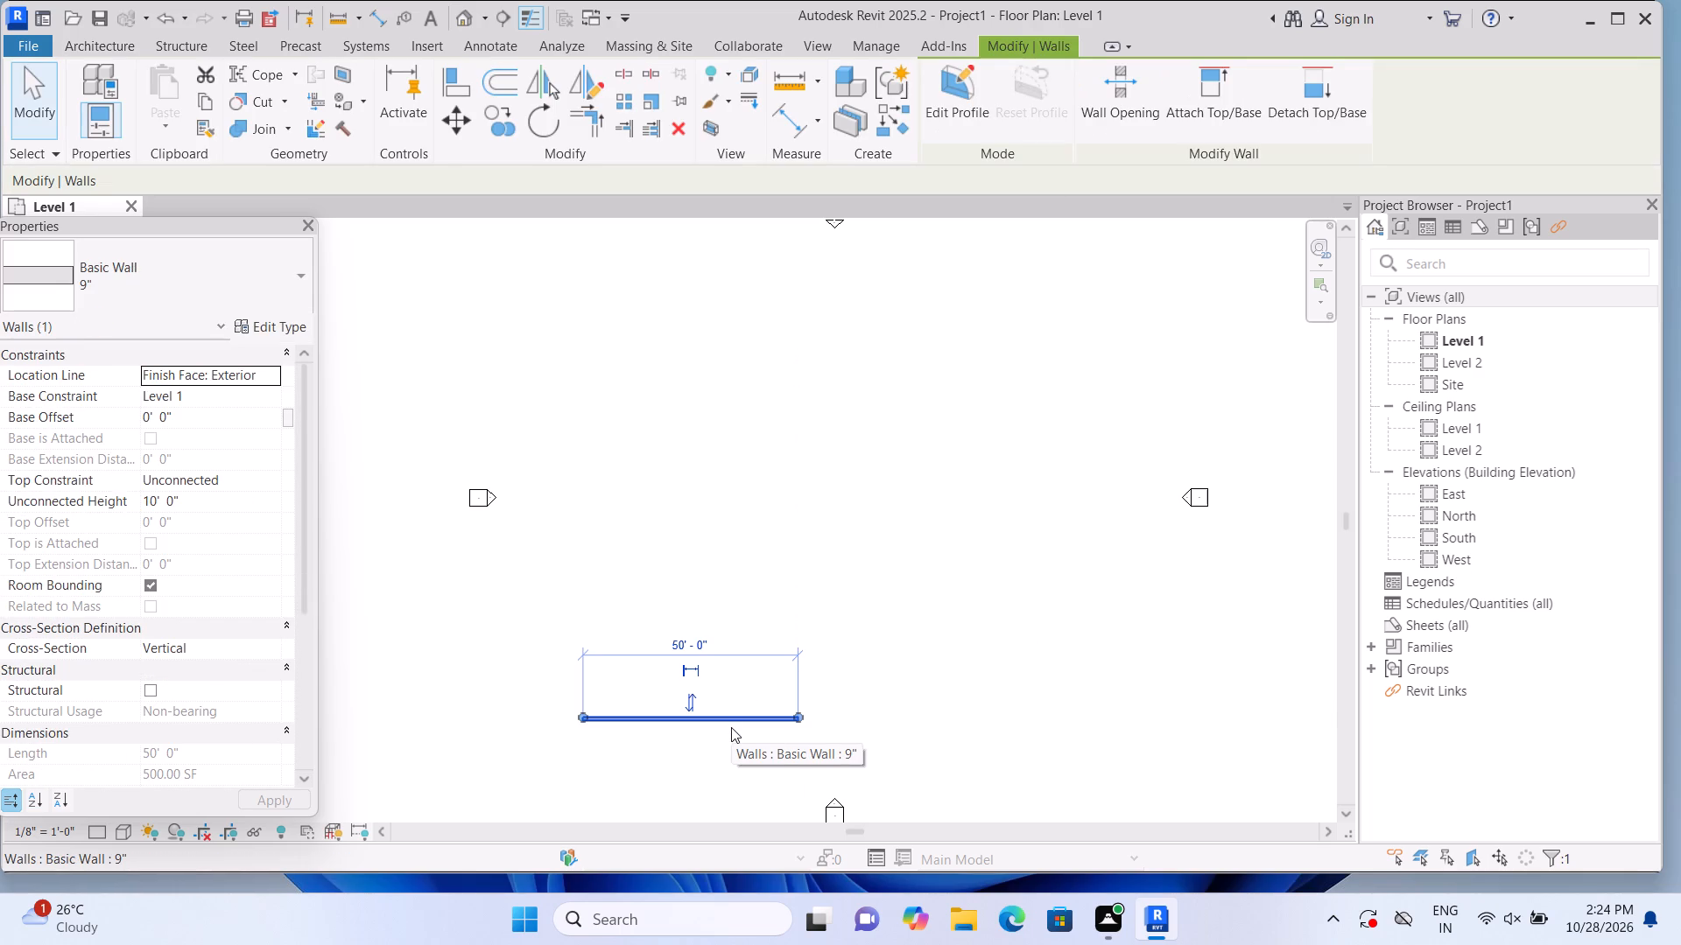
{"action": "scroll", "coordinate": [731, 727], "scroll_direction": "up", "scroll_amount": 1}
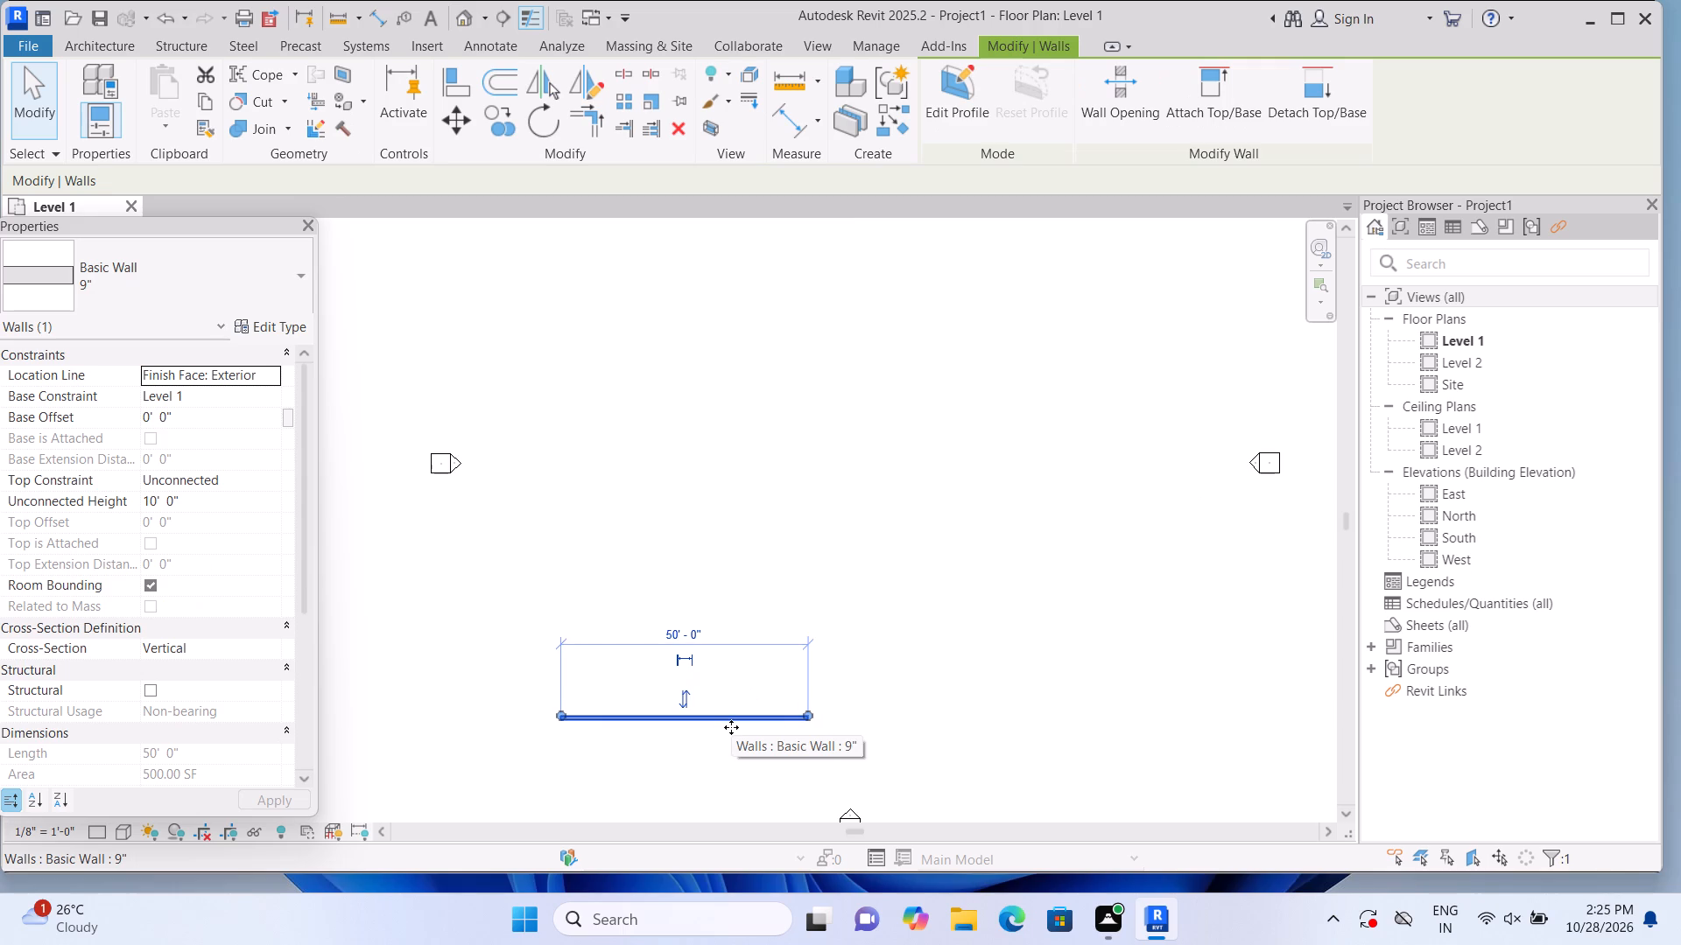
{"action": "scroll", "coordinate": [731, 727], "scroll_direction": "up", "scroll_amount": 2}
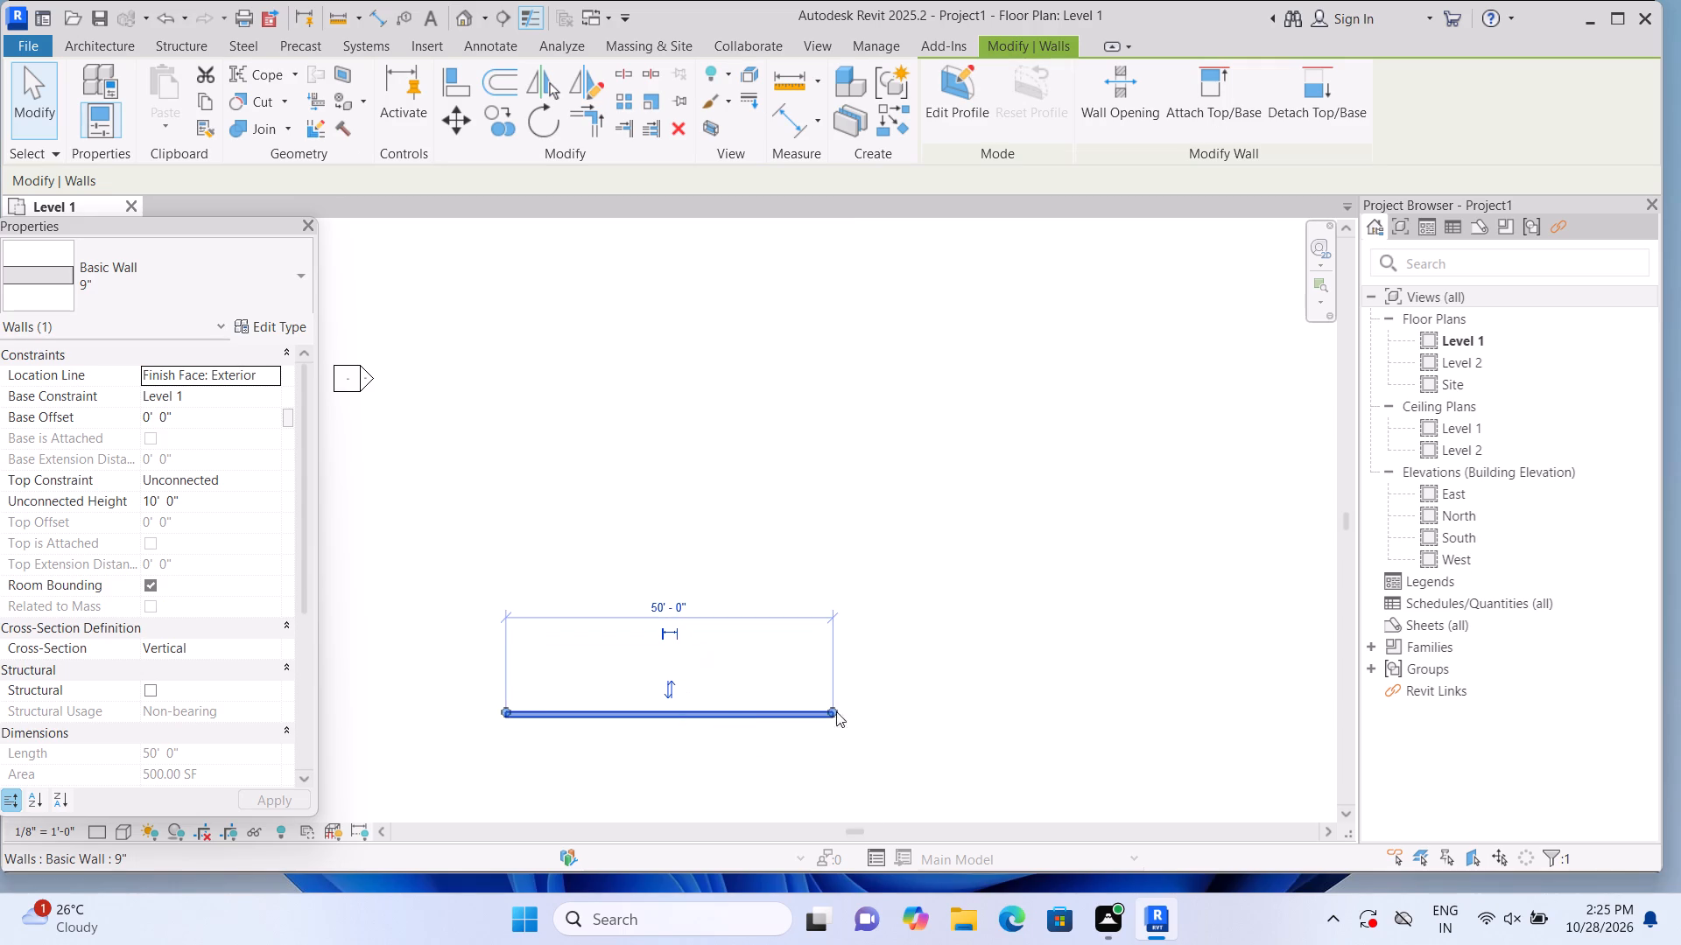
{"action": "left_click", "coordinate": [882, 675]}
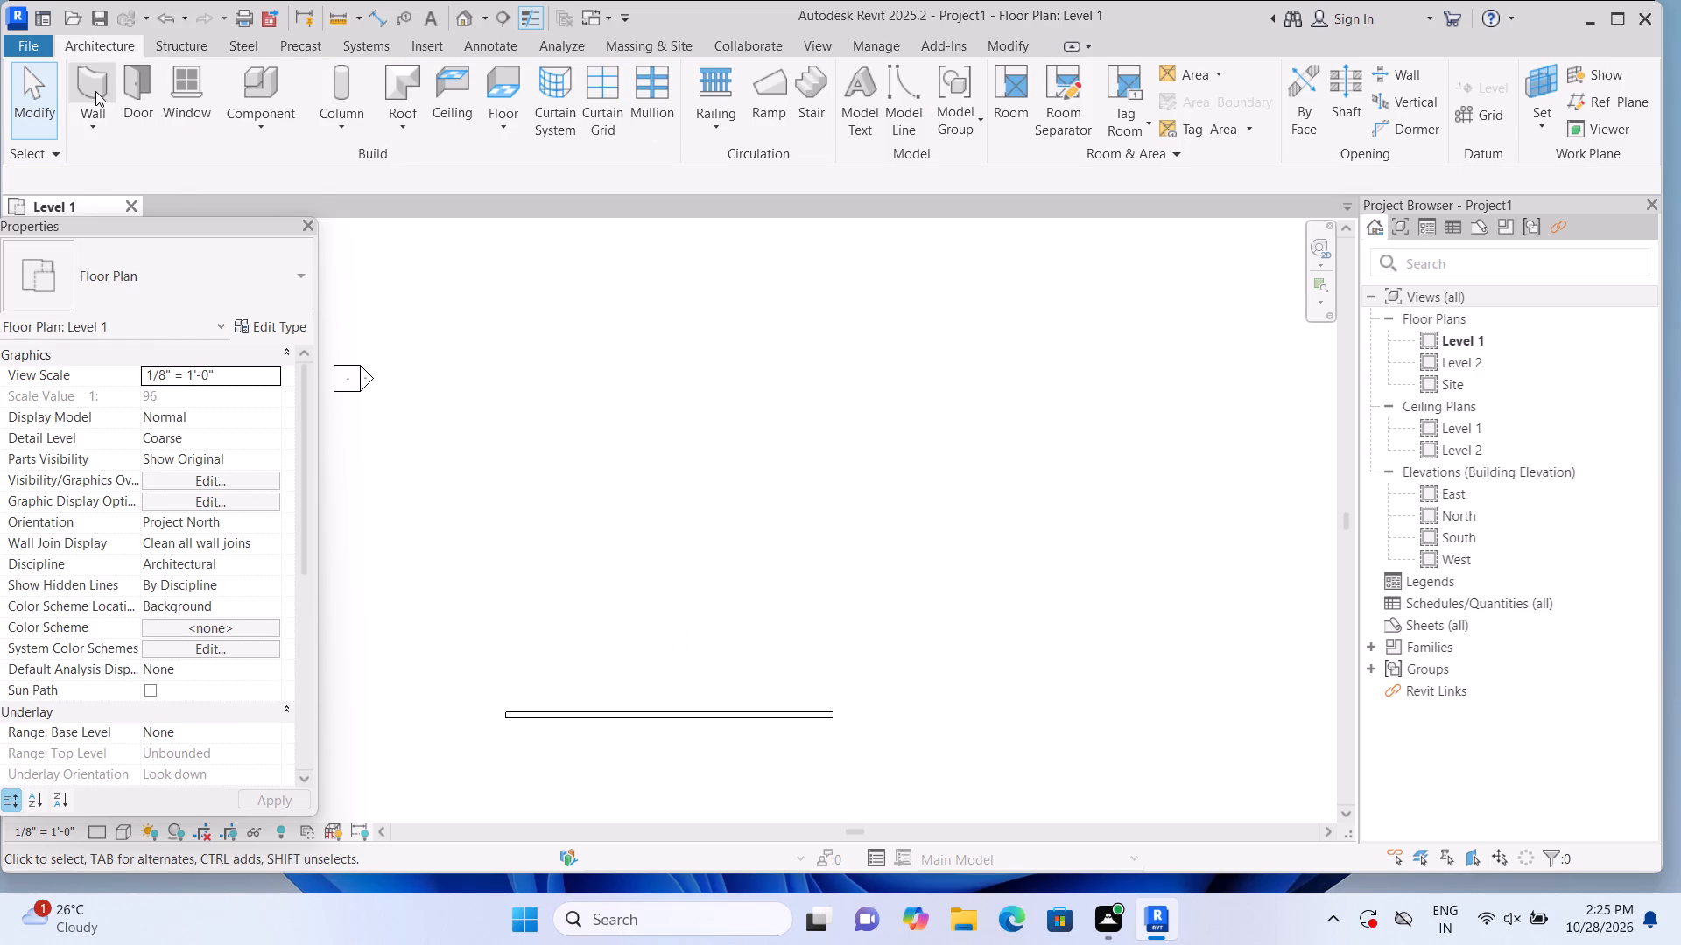
{"action": "left_click", "coordinate": [95, 91]}
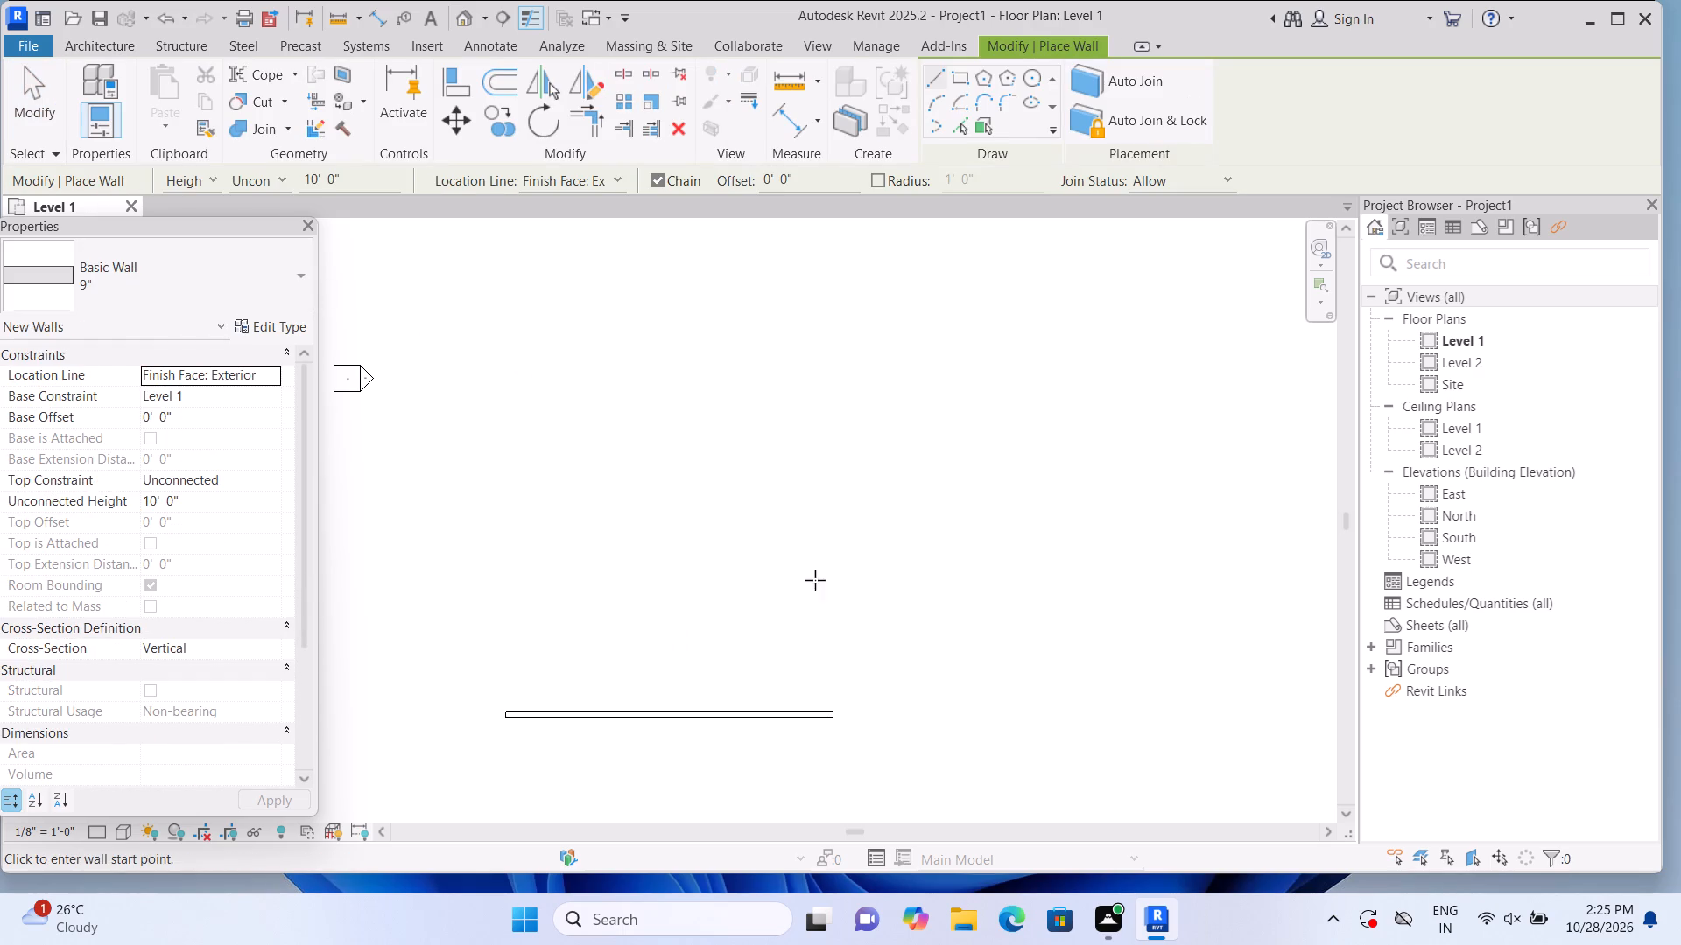
{"action": "left_click", "coordinate": [837, 715]}
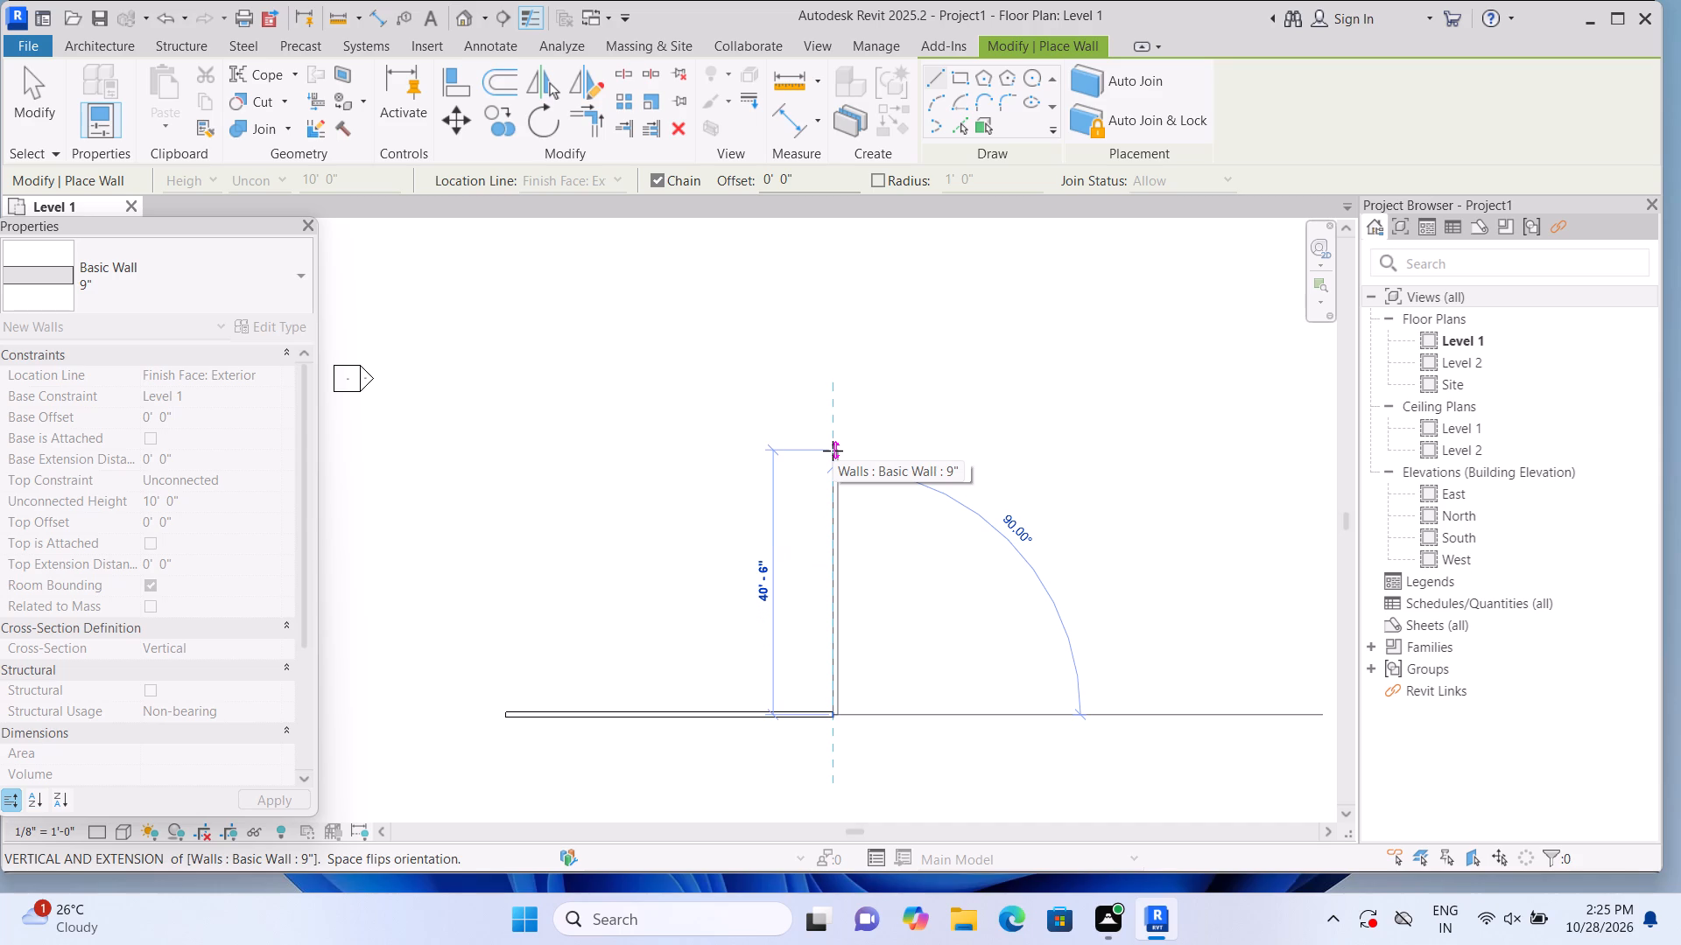
{"action": "type", "text": "50'"}
{"action": "key", "text": "Return"}
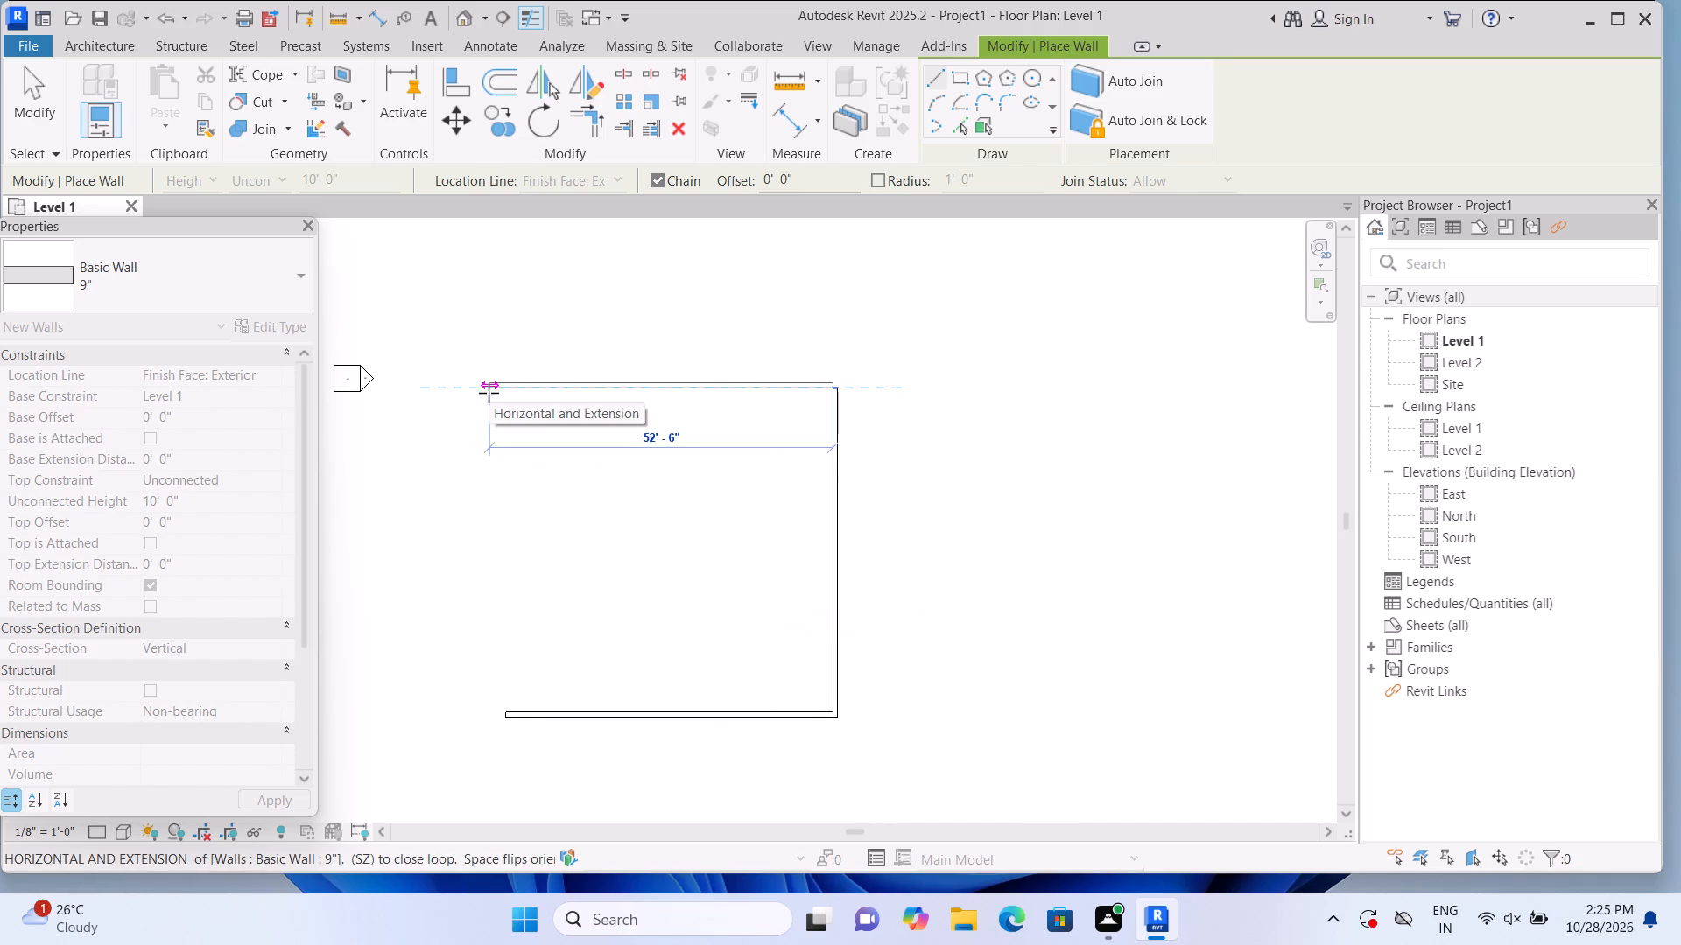
{"action": "type", "text": "50'"}
{"action": "key", "text": "Return"}
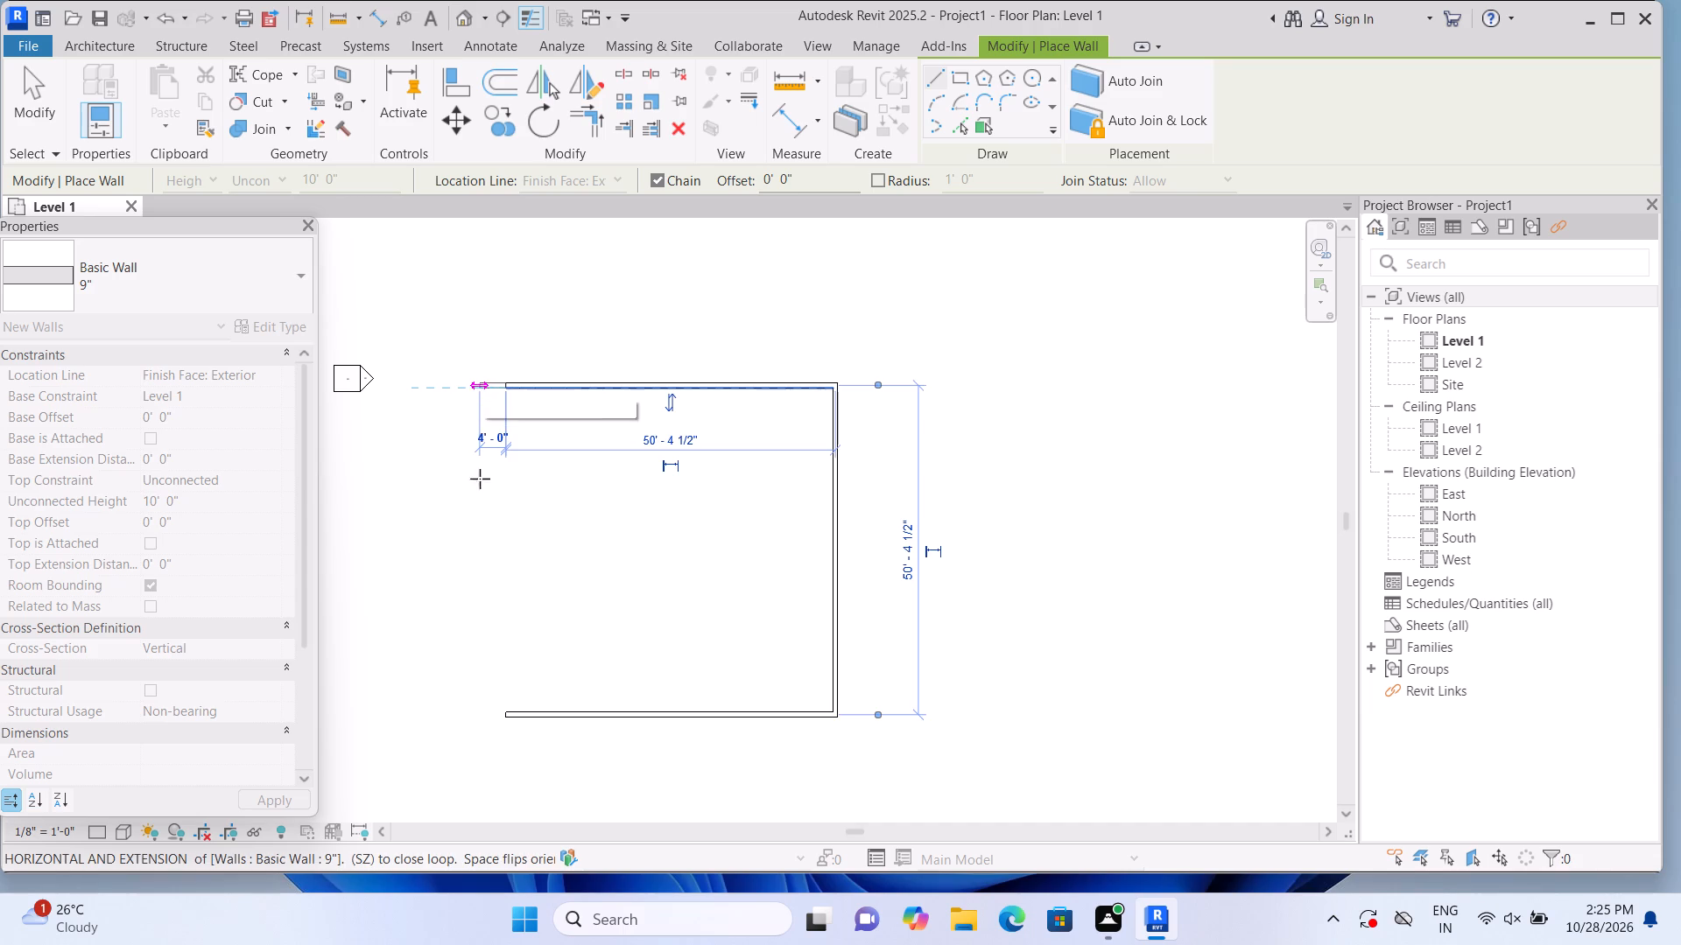
{"action": "scroll", "coordinate": [505, 710], "scroll_direction": "up", "scroll_amount": 3}
{"action": "left_click", "coordinate": [503, 717]}
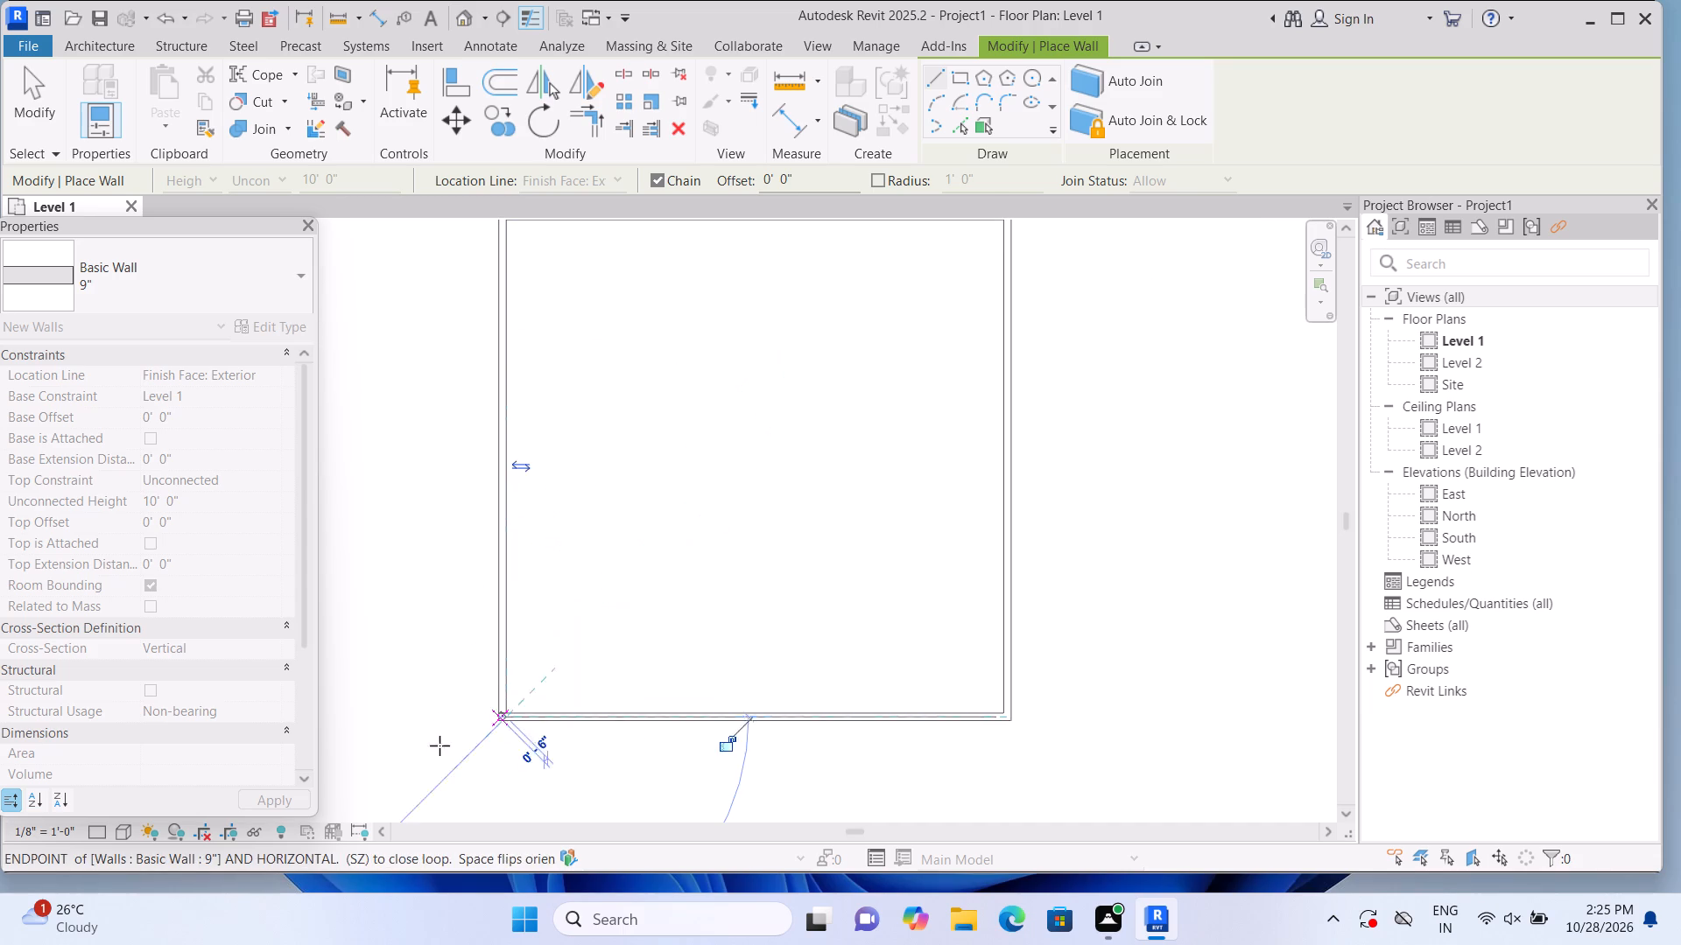
{"action": "key", "text": "Escape"}
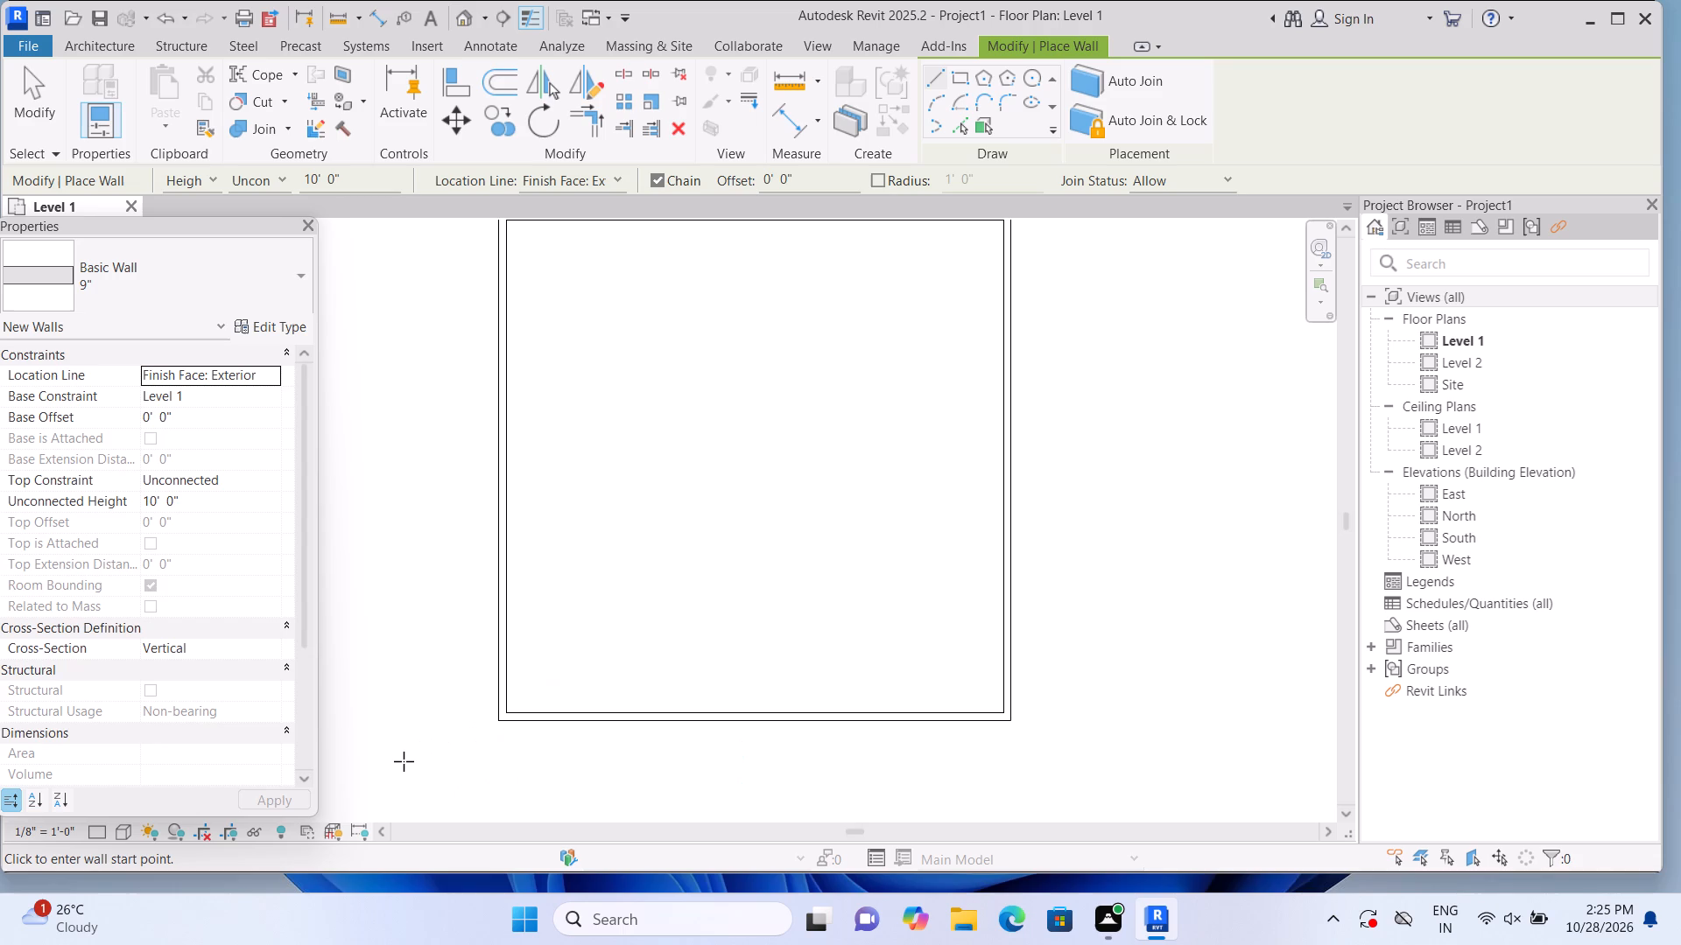
Enclose a southwest corner room with 9" walls, starting about 14'-6" along the south wall, about 11' north, and west to the exterior wall.
{"action": "scroll", "coordinate": [404, 761], "scroll_direction": "down", "scroll_amount": 2}
{"action": "middle_click_drag", "start_coordinate": [389, 731], "coordinate": [447, 729]}
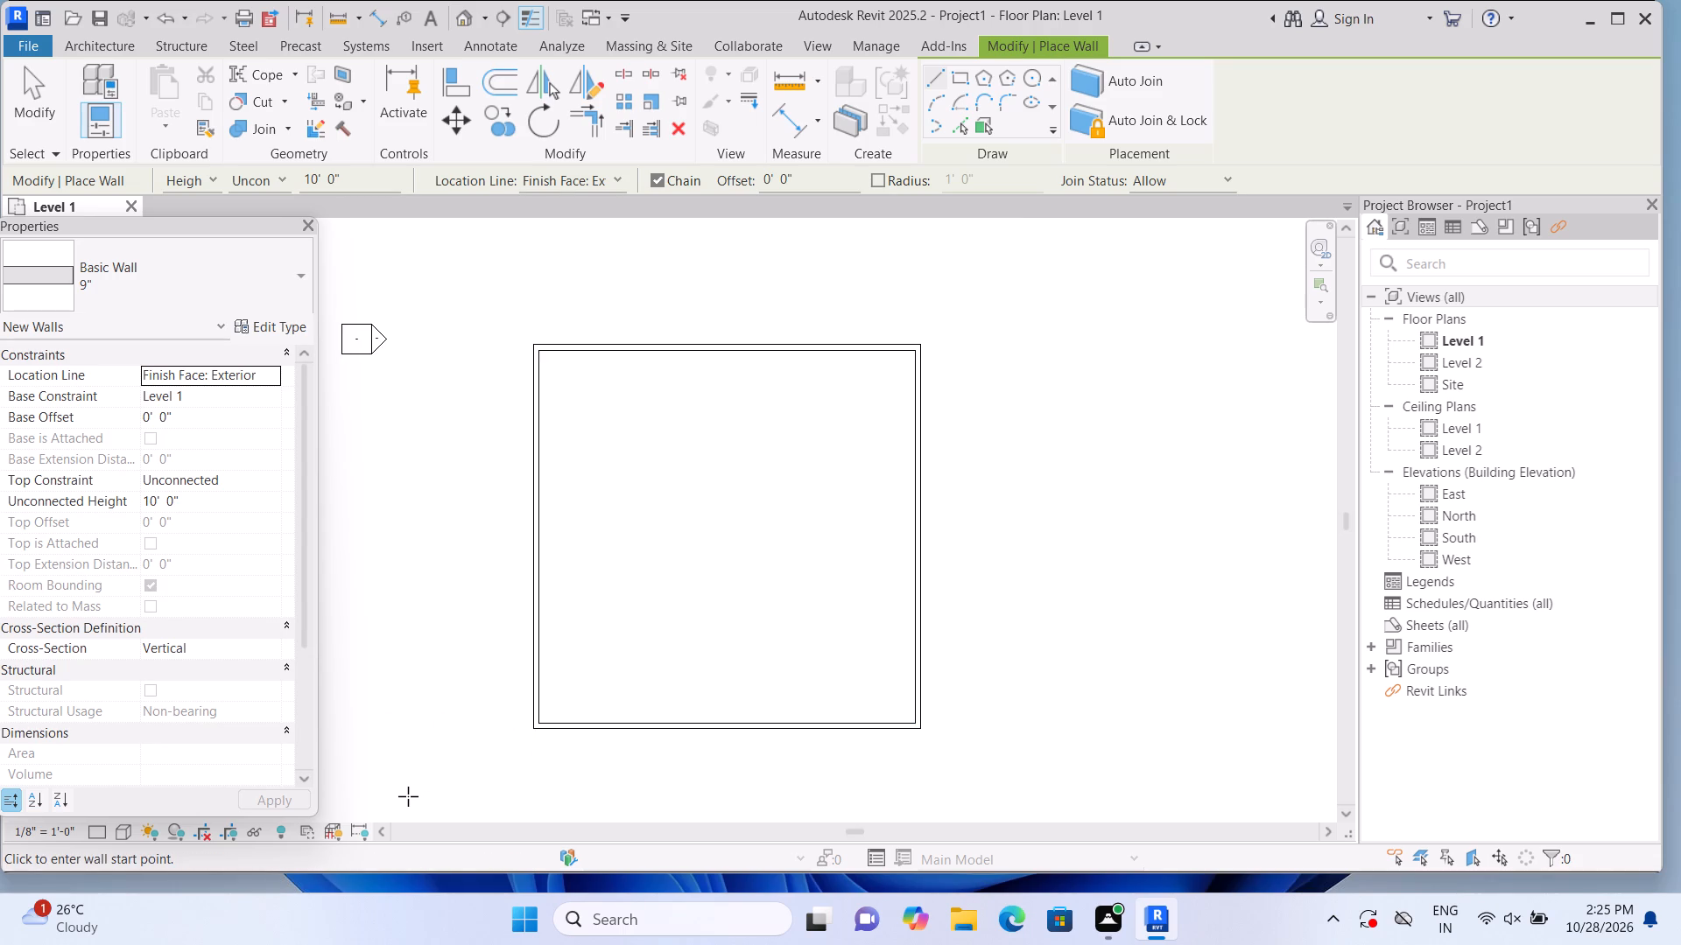
{"action": "left_click", "coordinate": [644, 730]}
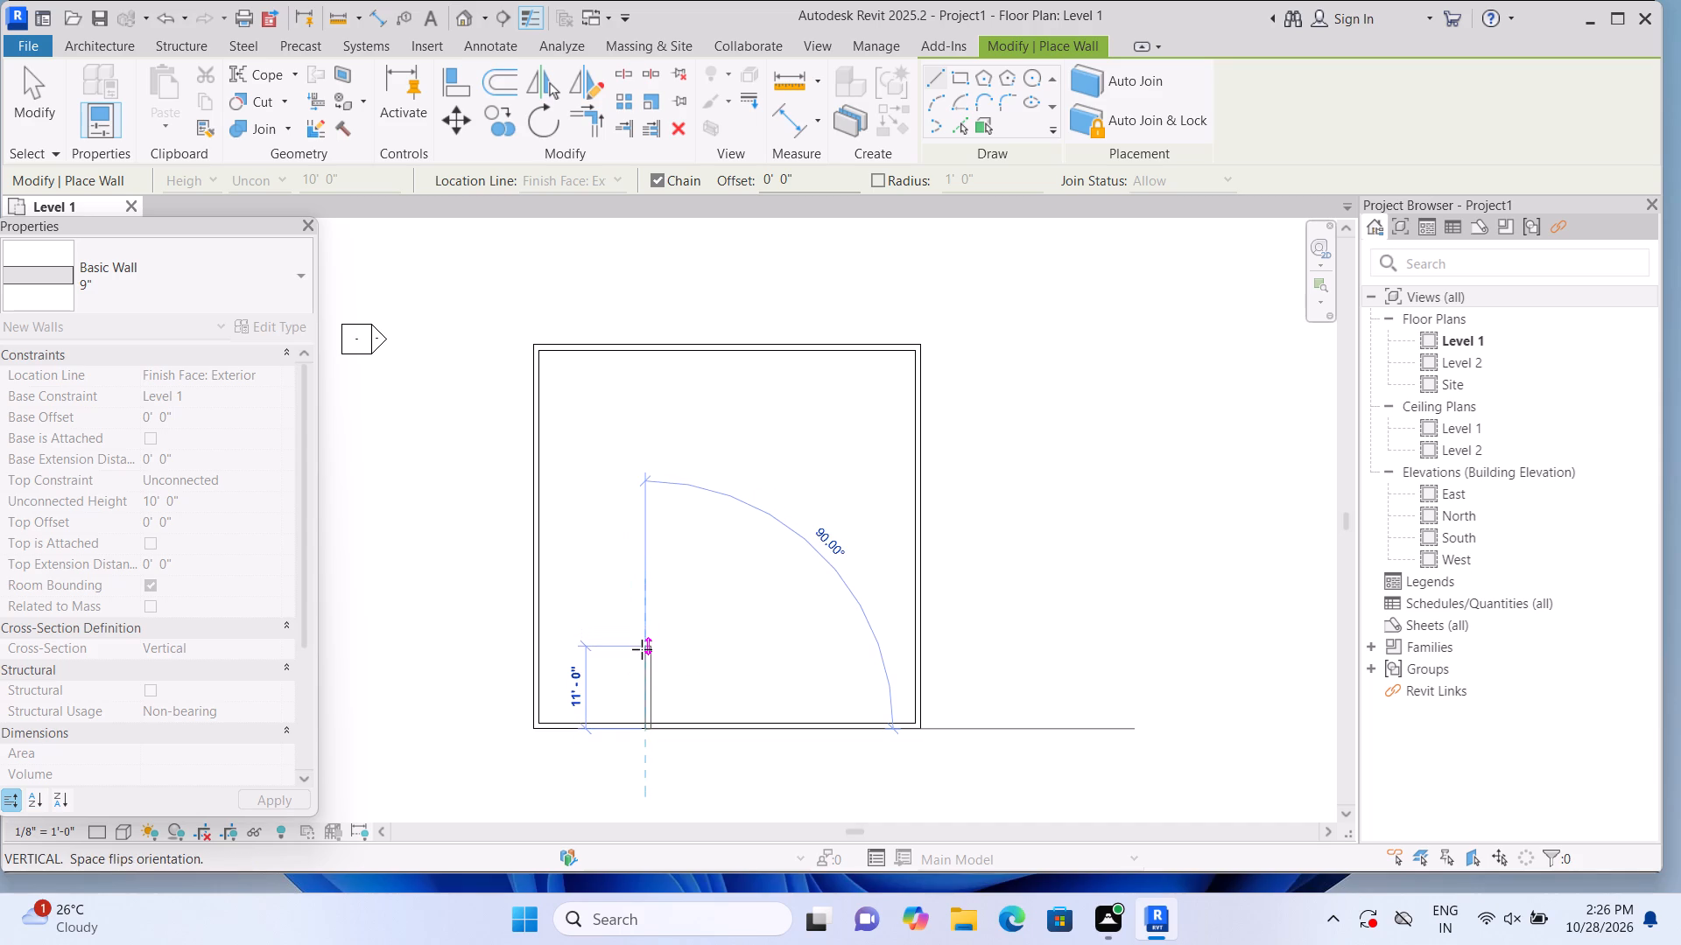
{"action": "left_click", "coordinate": [642, 649]}
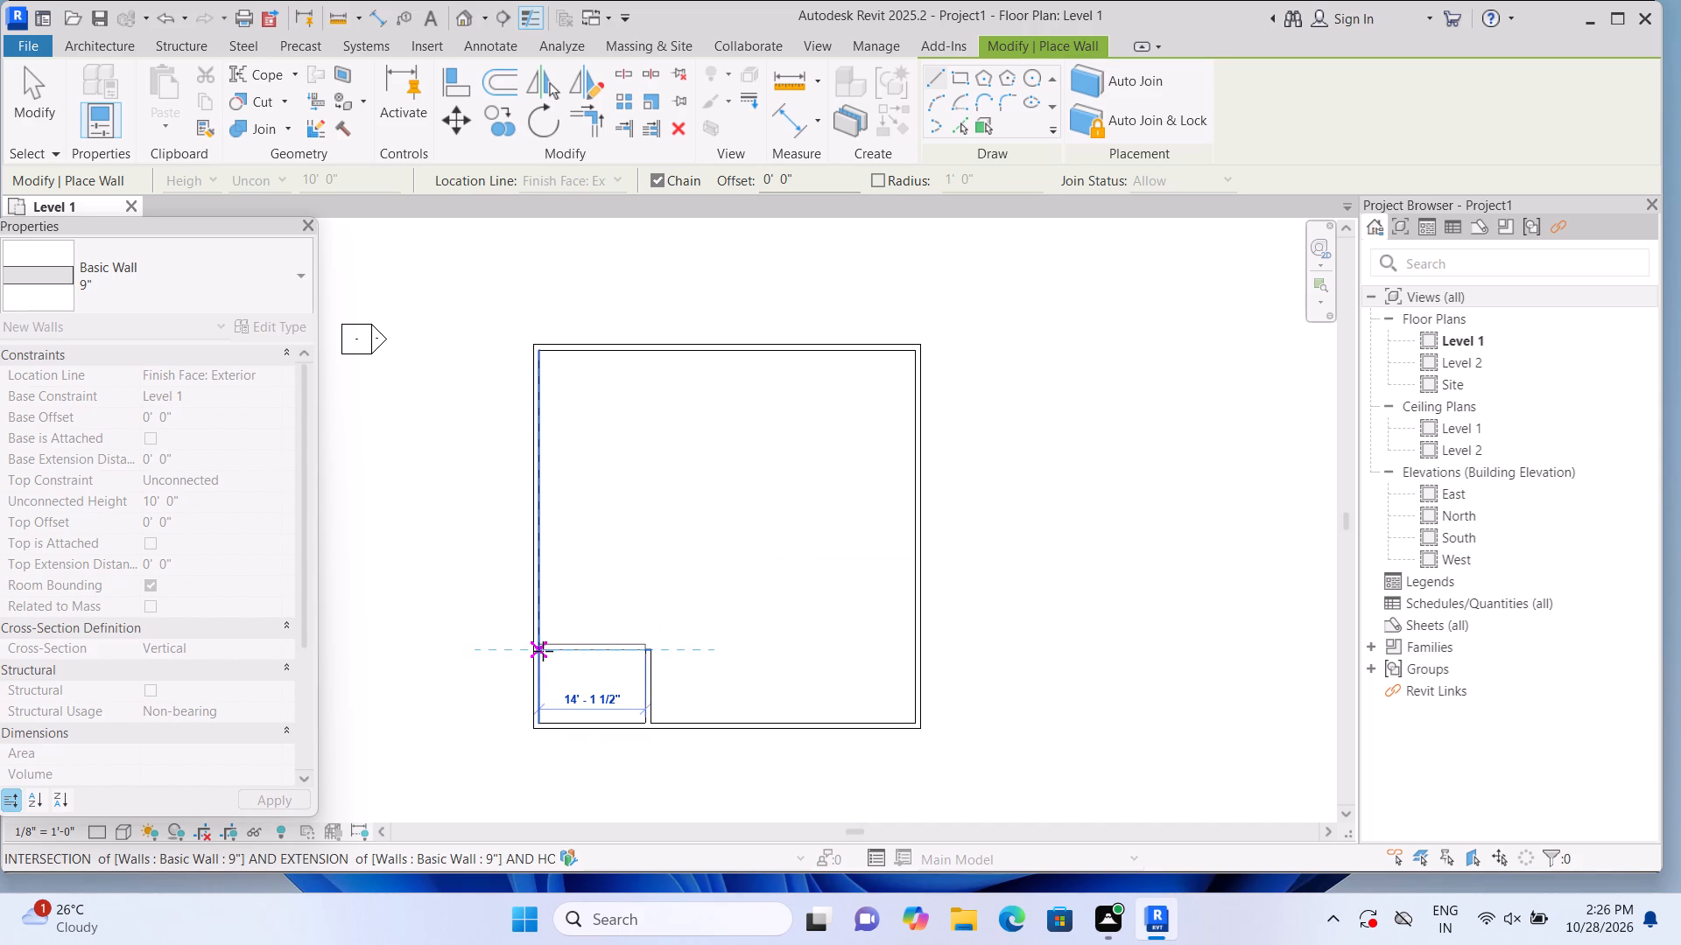
{"action": "left_click", "coordinate": [543, 651]}
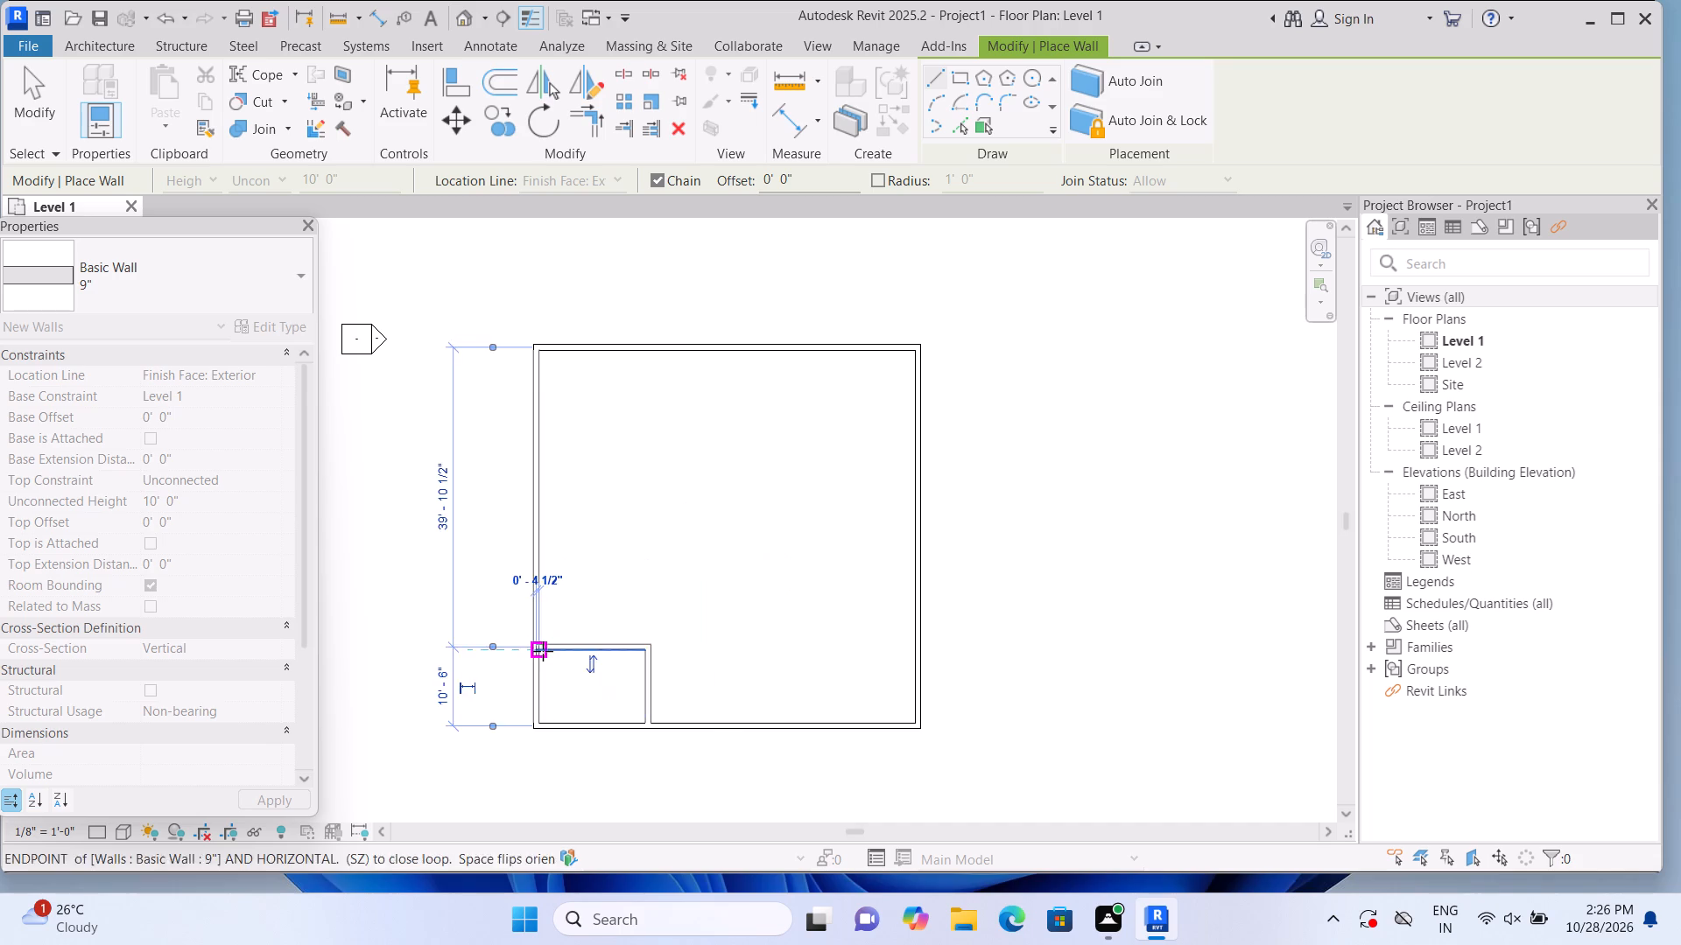
{"action": "key", "text": "Escape"}
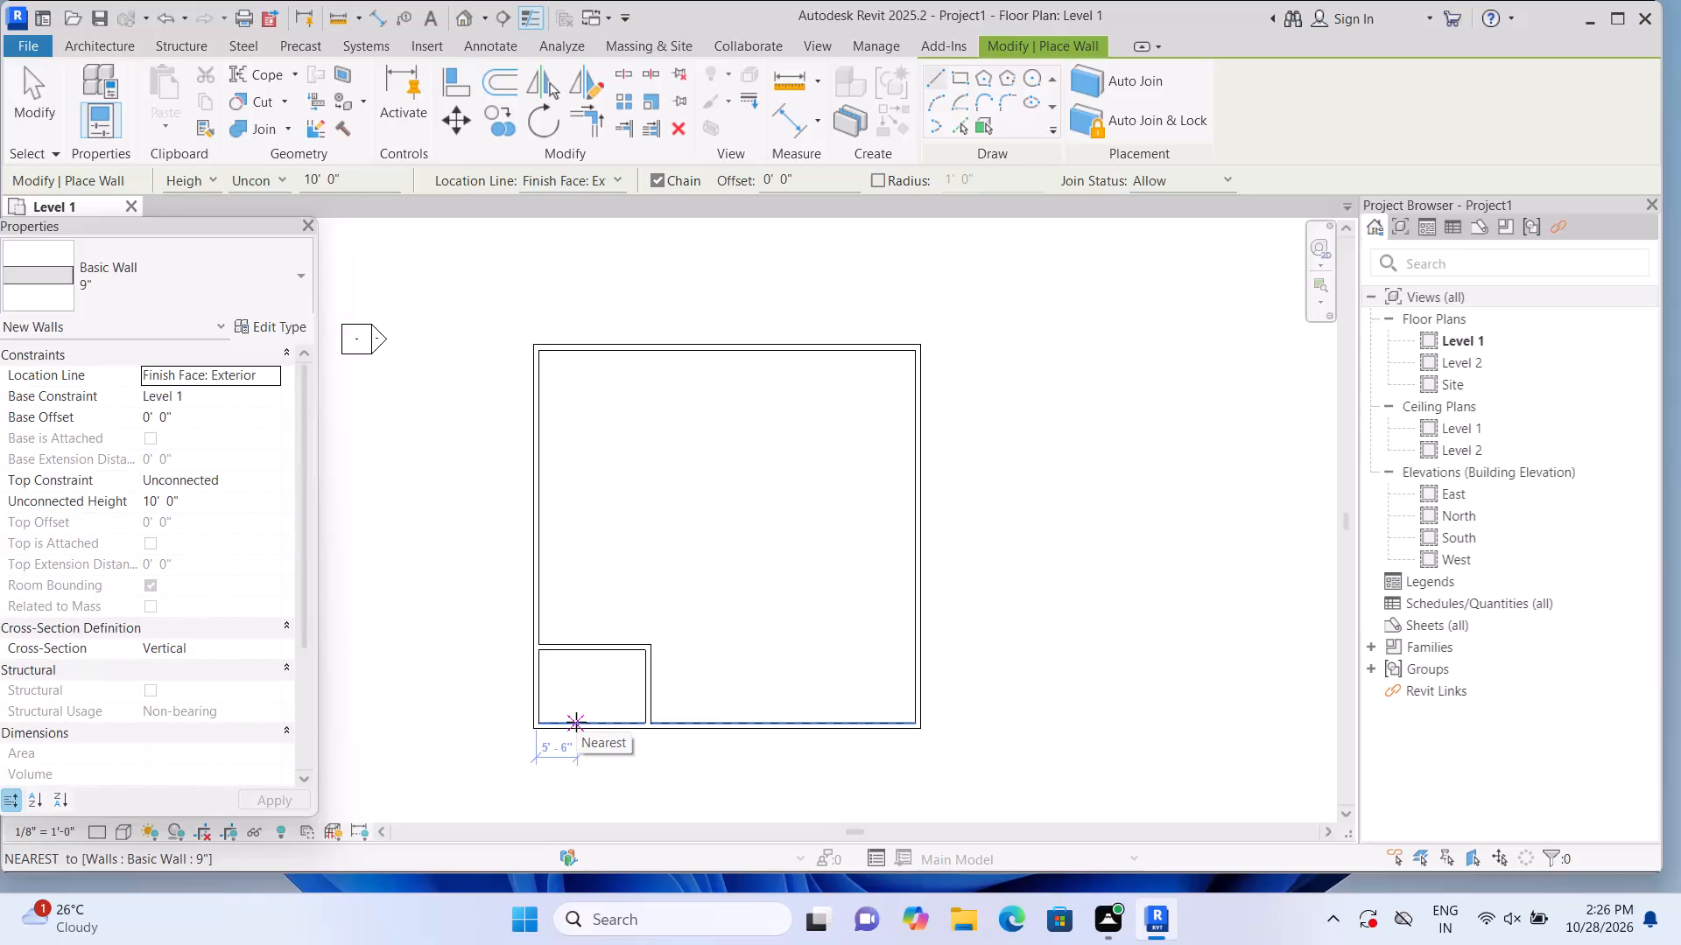
{"action": "middle_click_drag", "start_coordinate": [666, 592], "coordinate": [728, 604]}
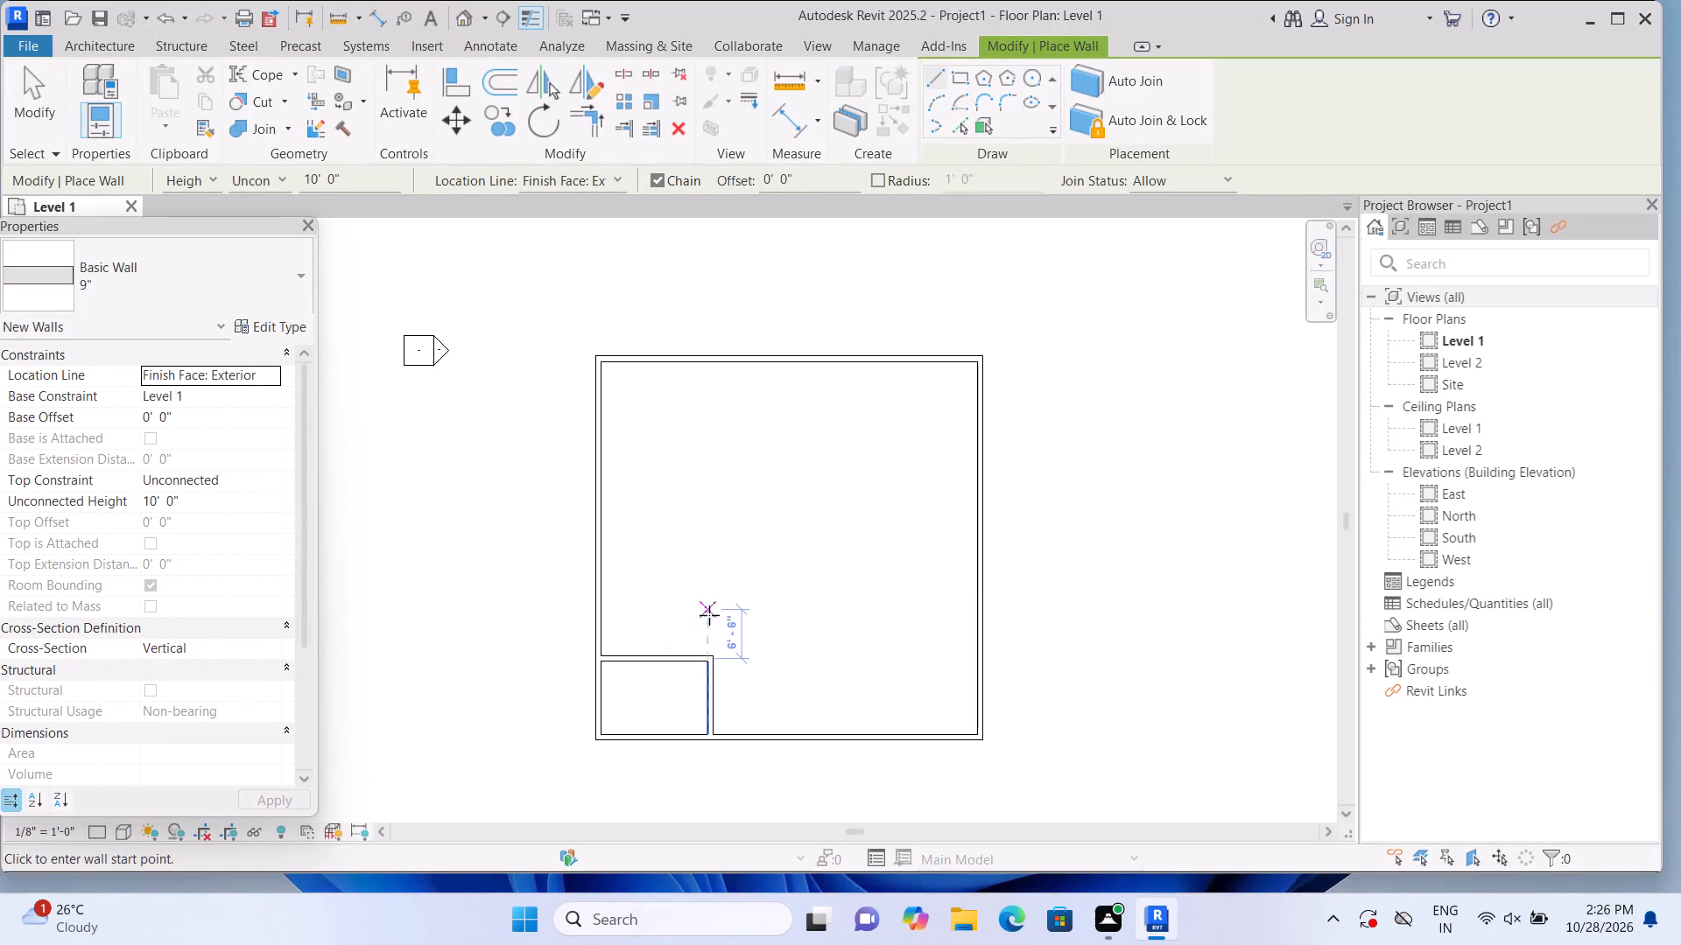
{"action": "key", "text": "Escape"}
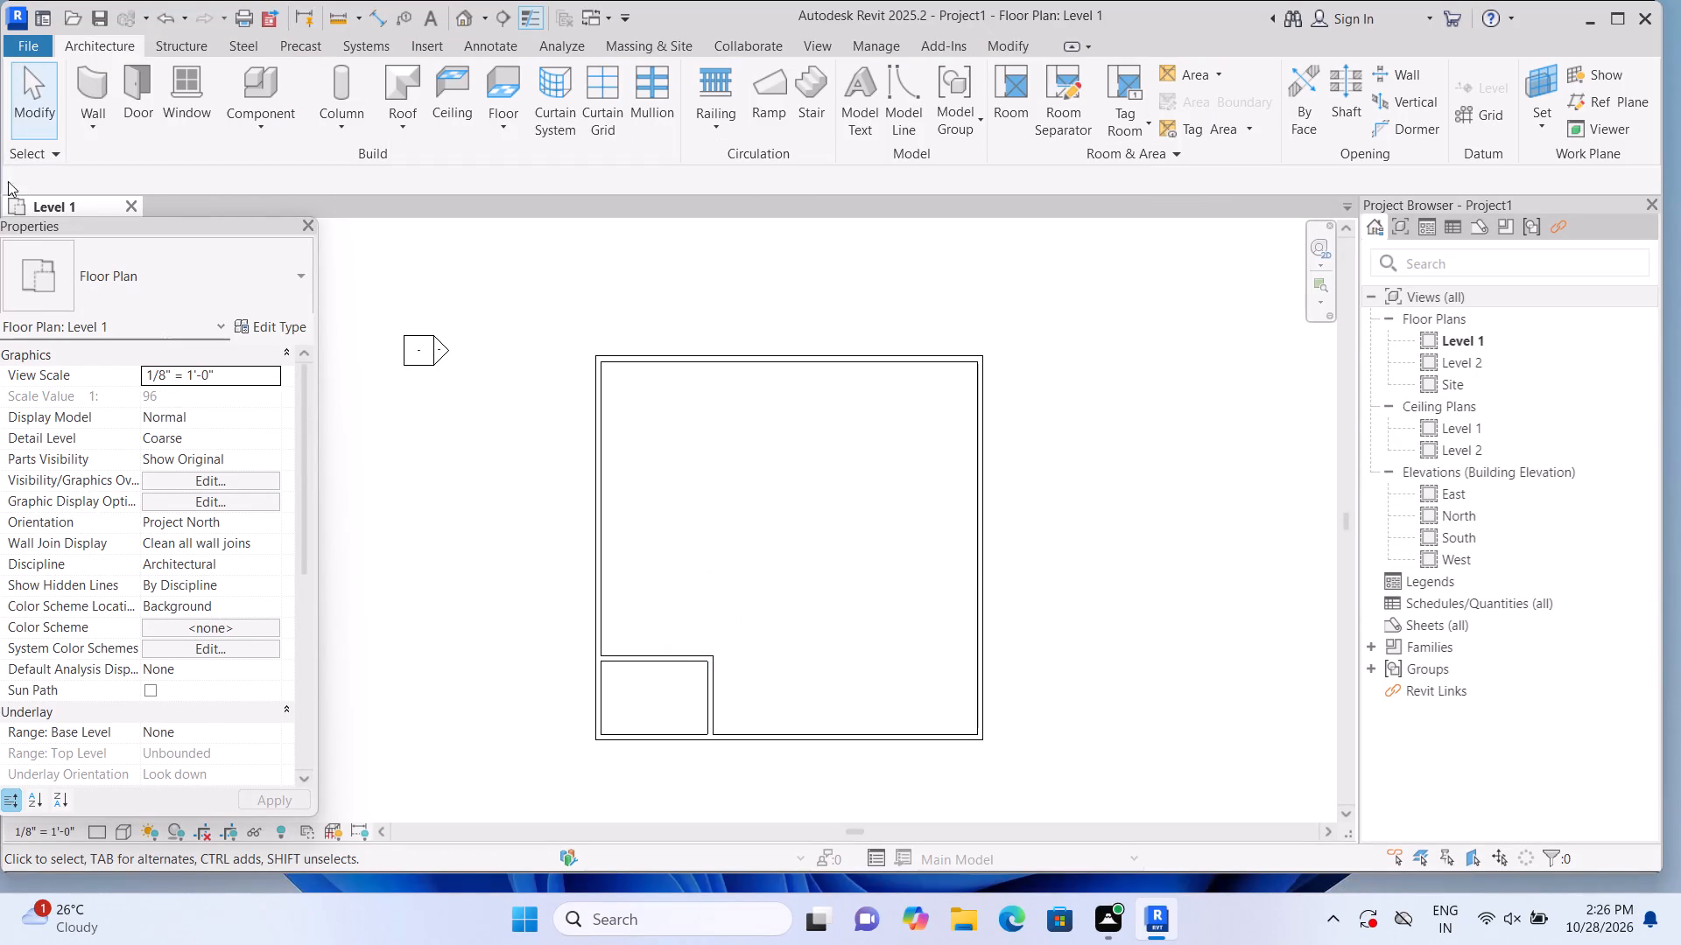
Place a 2'-6" Curtain Wall 1 segment along the corner room's north wall, starting about 2' from its west end.
{"action": "left_click", "coordinate": [85, 90]}
{"action": "left_click", "coordinate": [286, 284]}
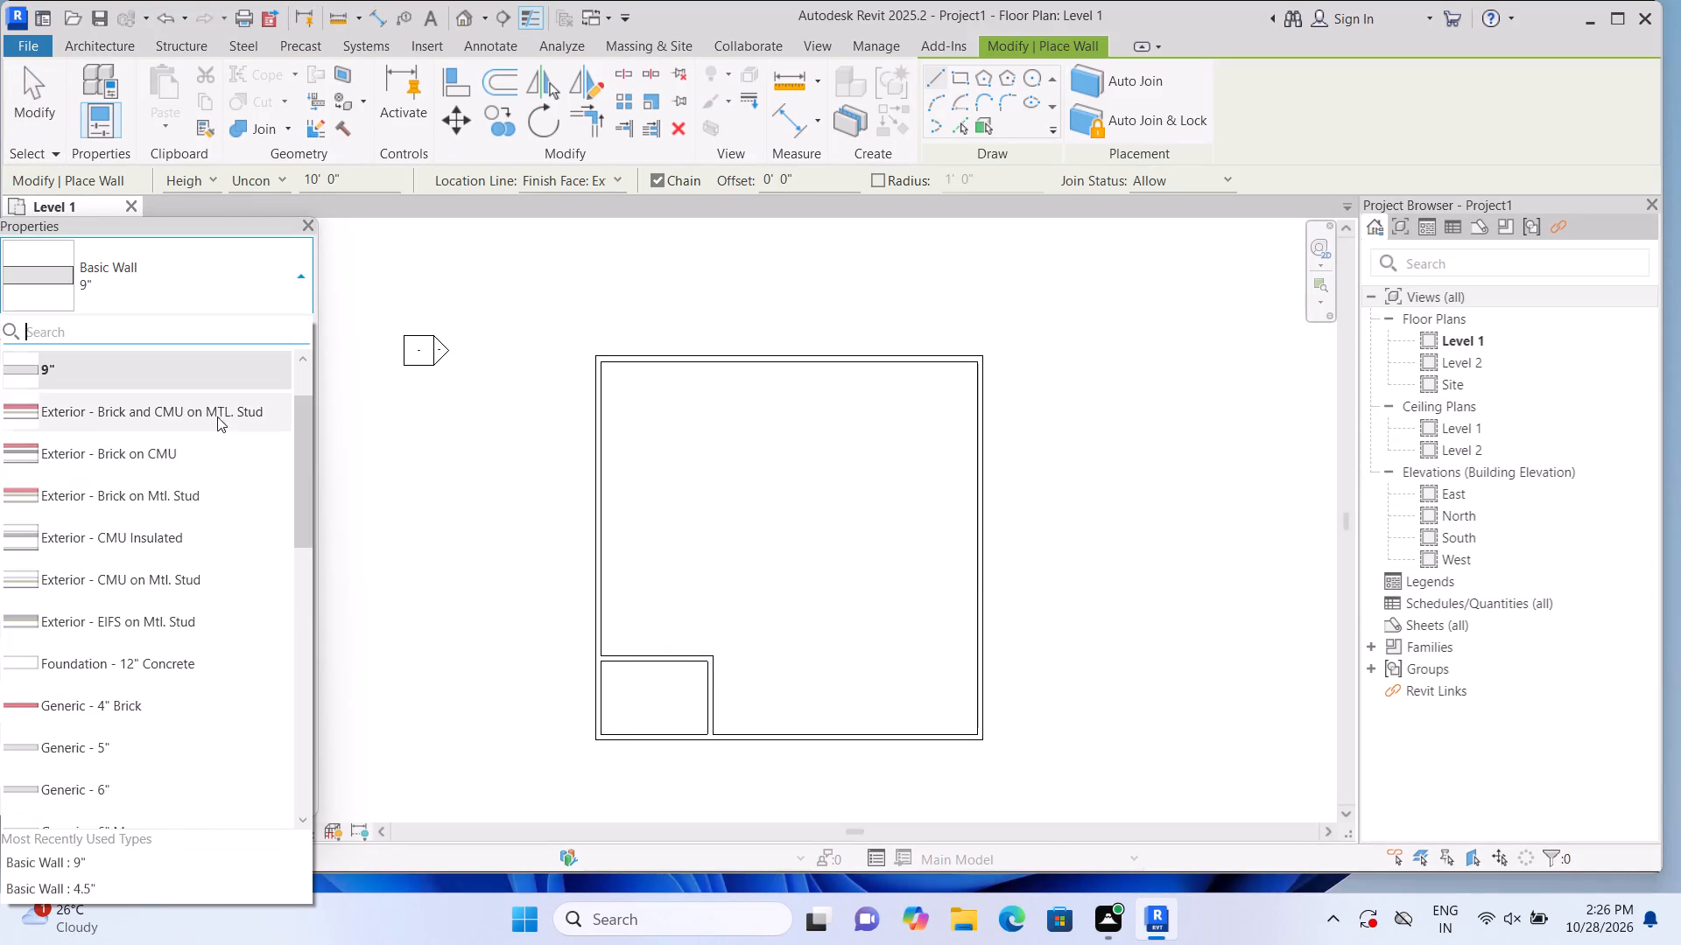
{"action": "scroll", "coordinate": [211, 438], "scroll_direction": "down", "scroll_amount": 9}
{"action": "left_click", "coordinate": [176, 623]}
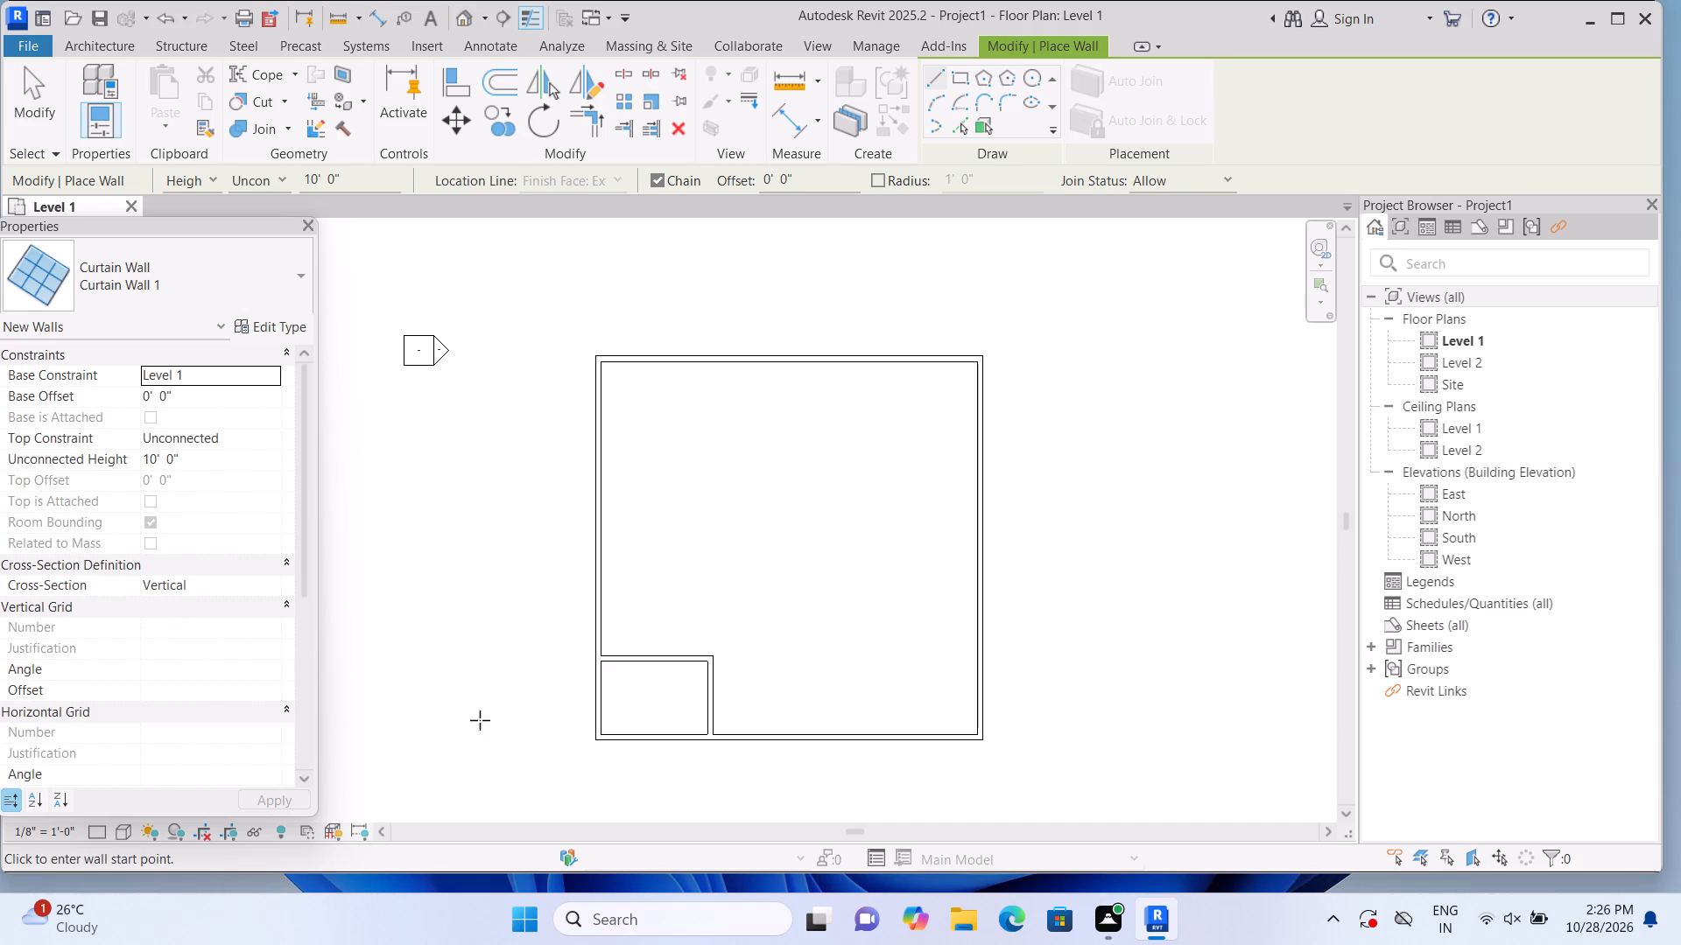
{"action": "scroll", "coordinate": [620, 693], "scroll_direction": "up", "scroll_amount": 5}
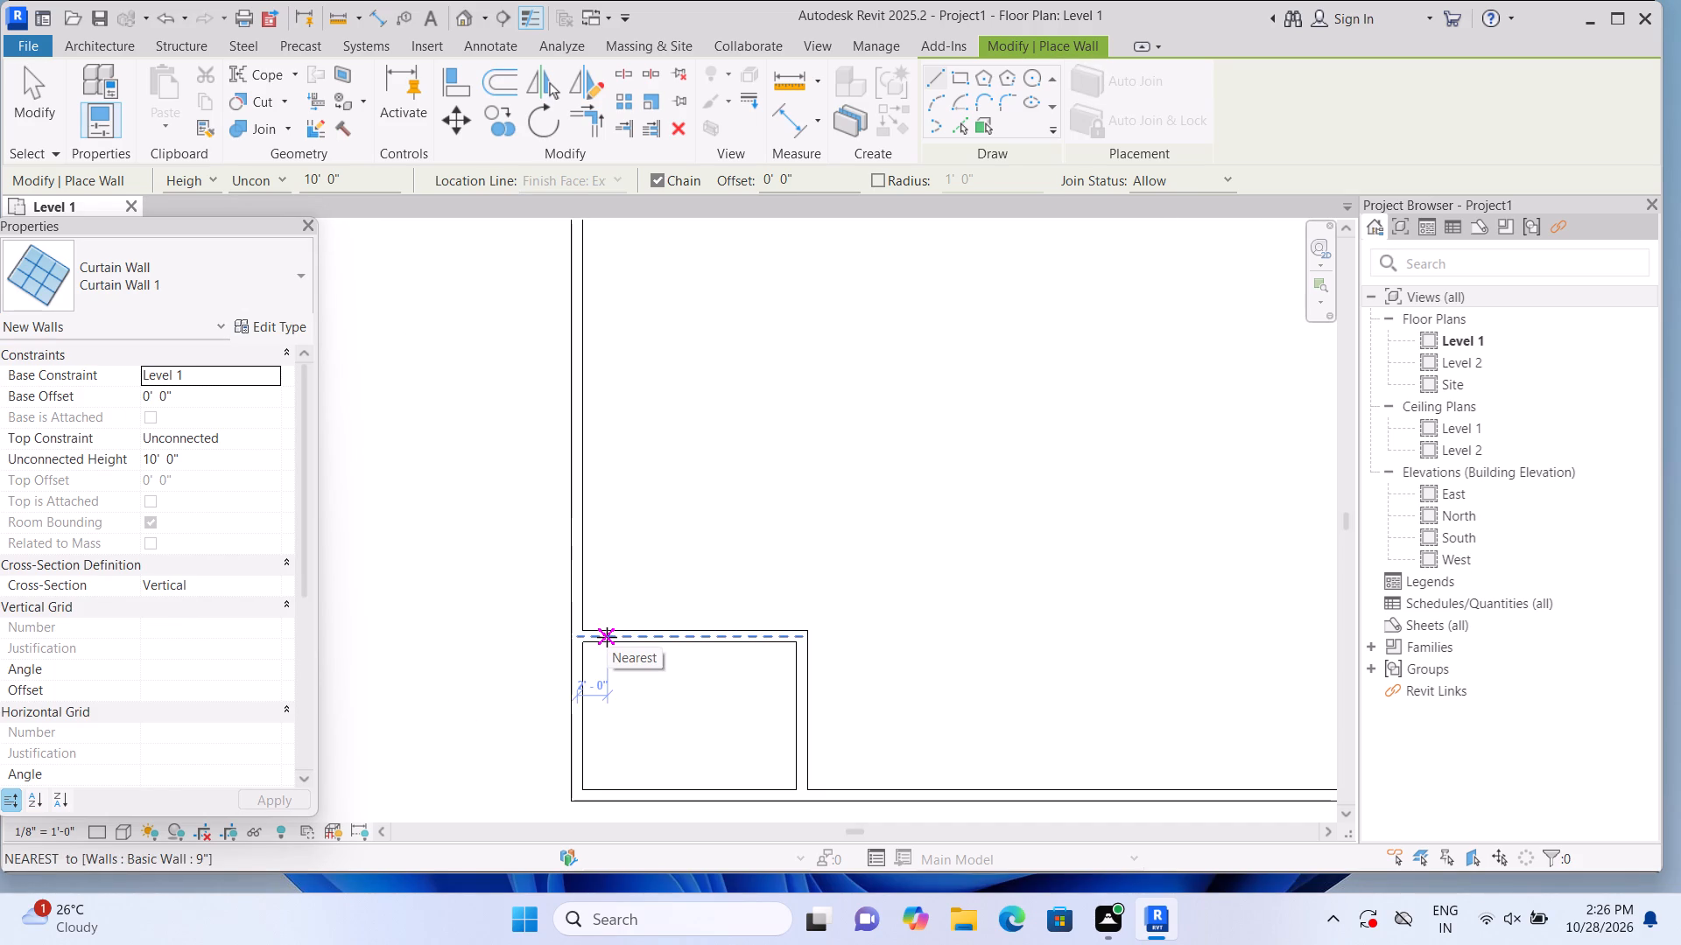
{"action": "left_click", "coordinate": [607, 637]}
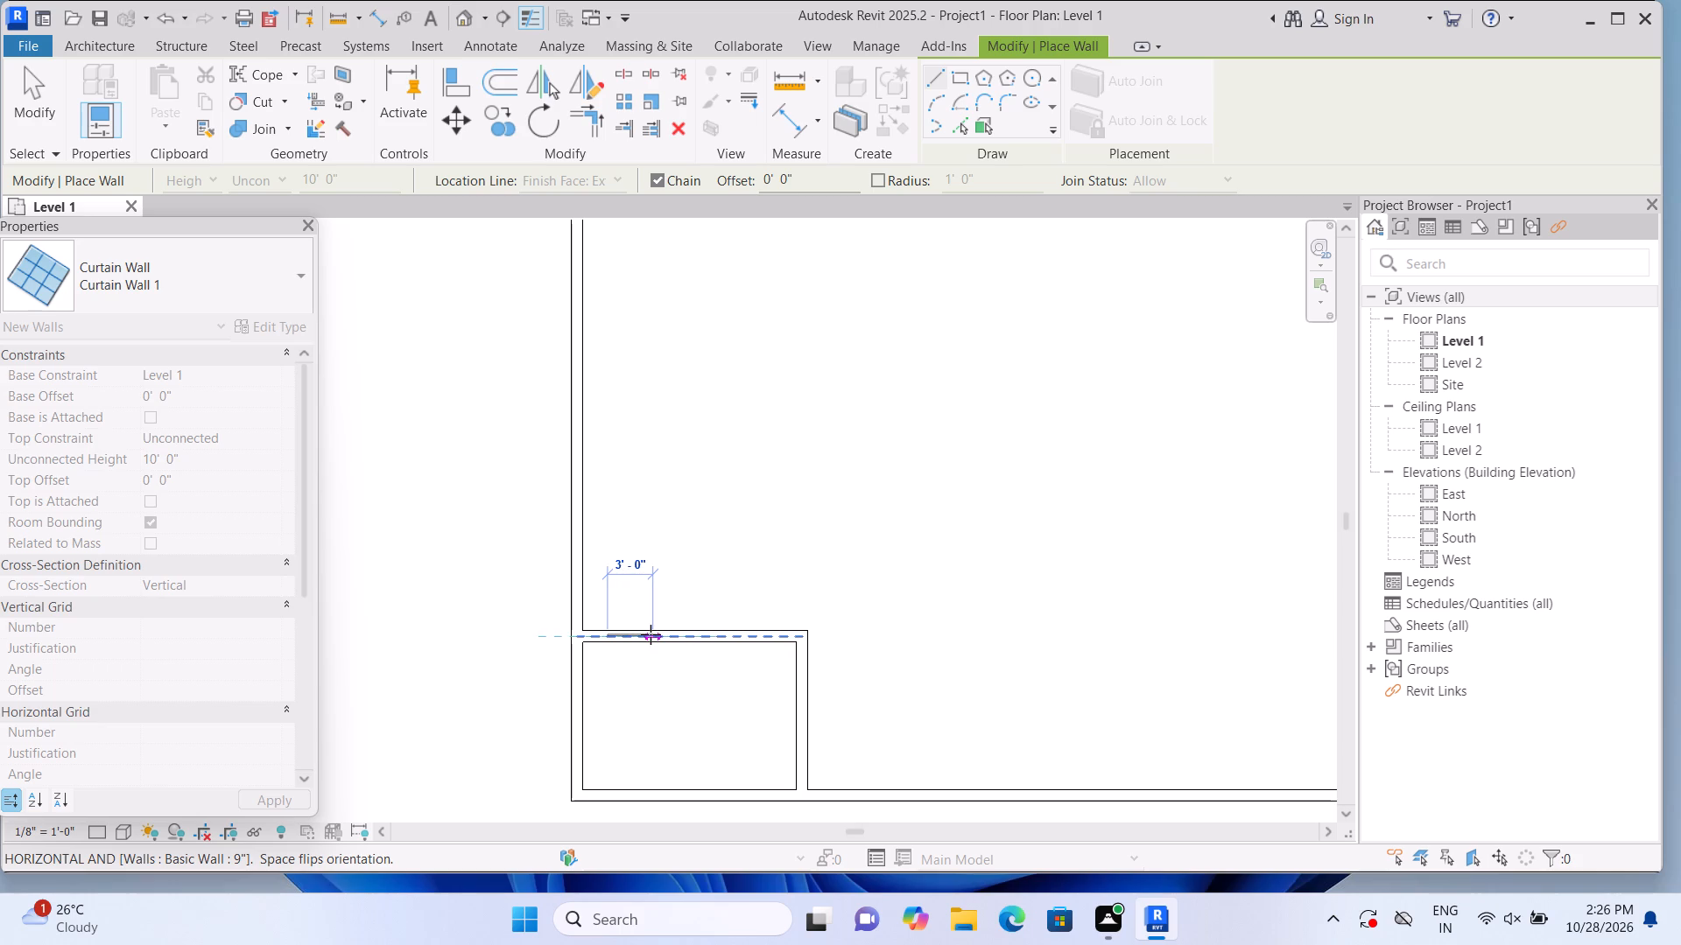
{"action": "left_click", "coordinate": [647, 633]}
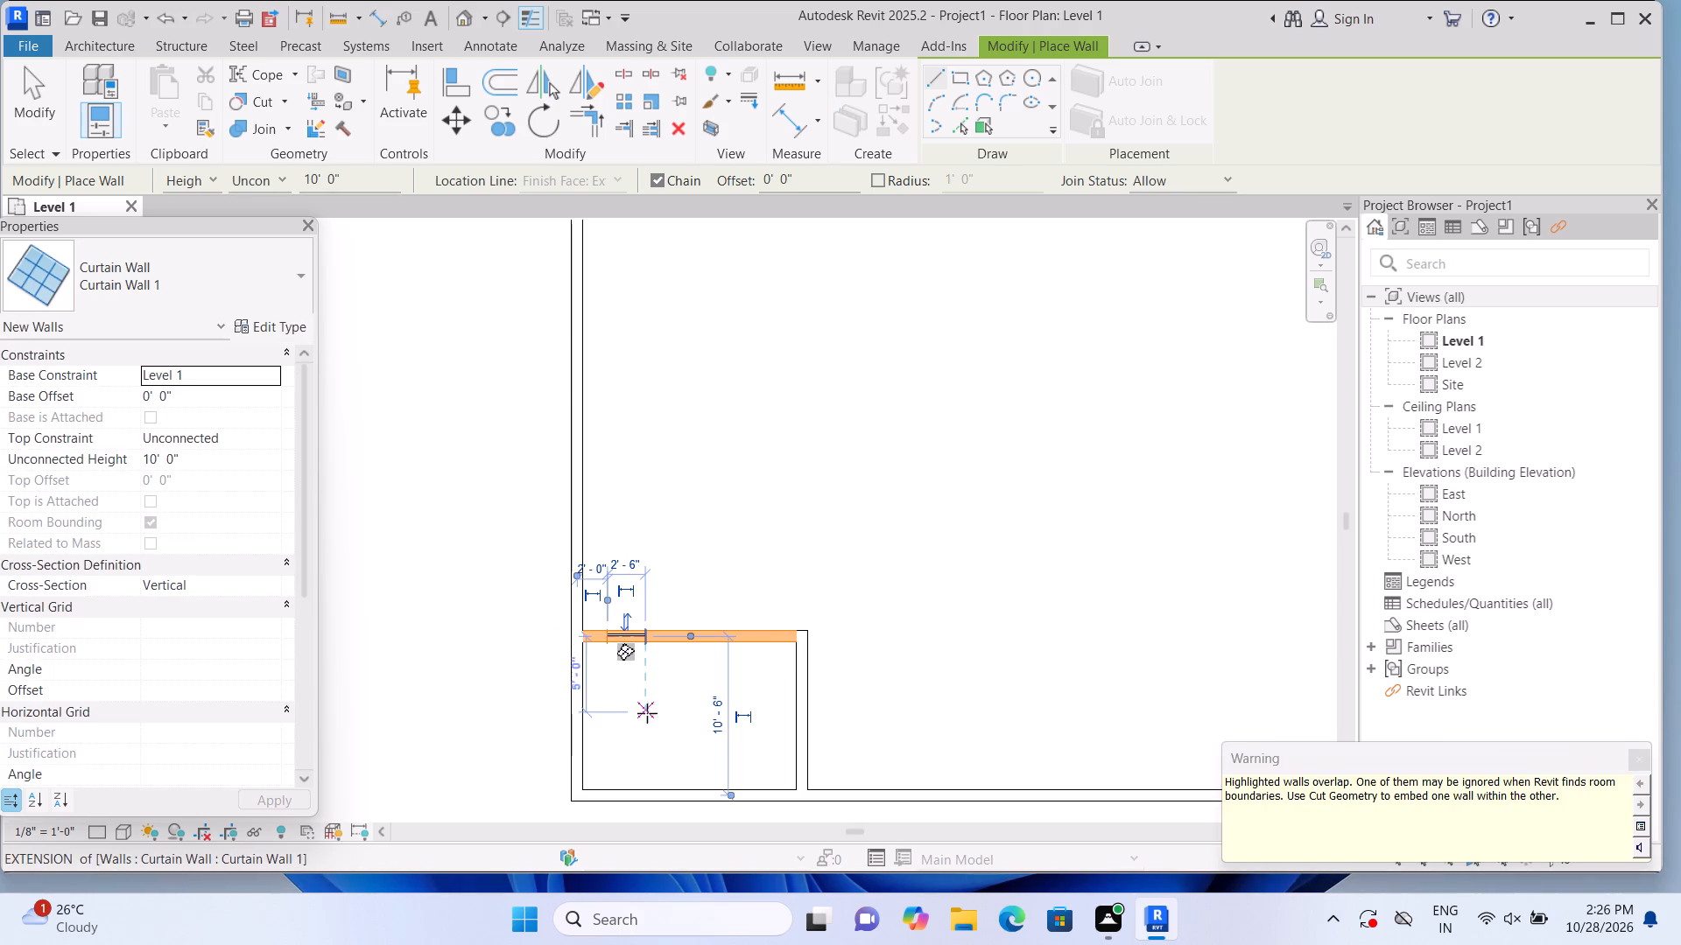
Cut the corner room's north wall with the 2'-6" curtain wall segment using Cut Geometry.
{"action": "left_click", "coordinate": [285, 99]}
{"action": "left_click", "coordinate": [289, 143]}
{"action": "left_click", "coordinate": [678, 640]}
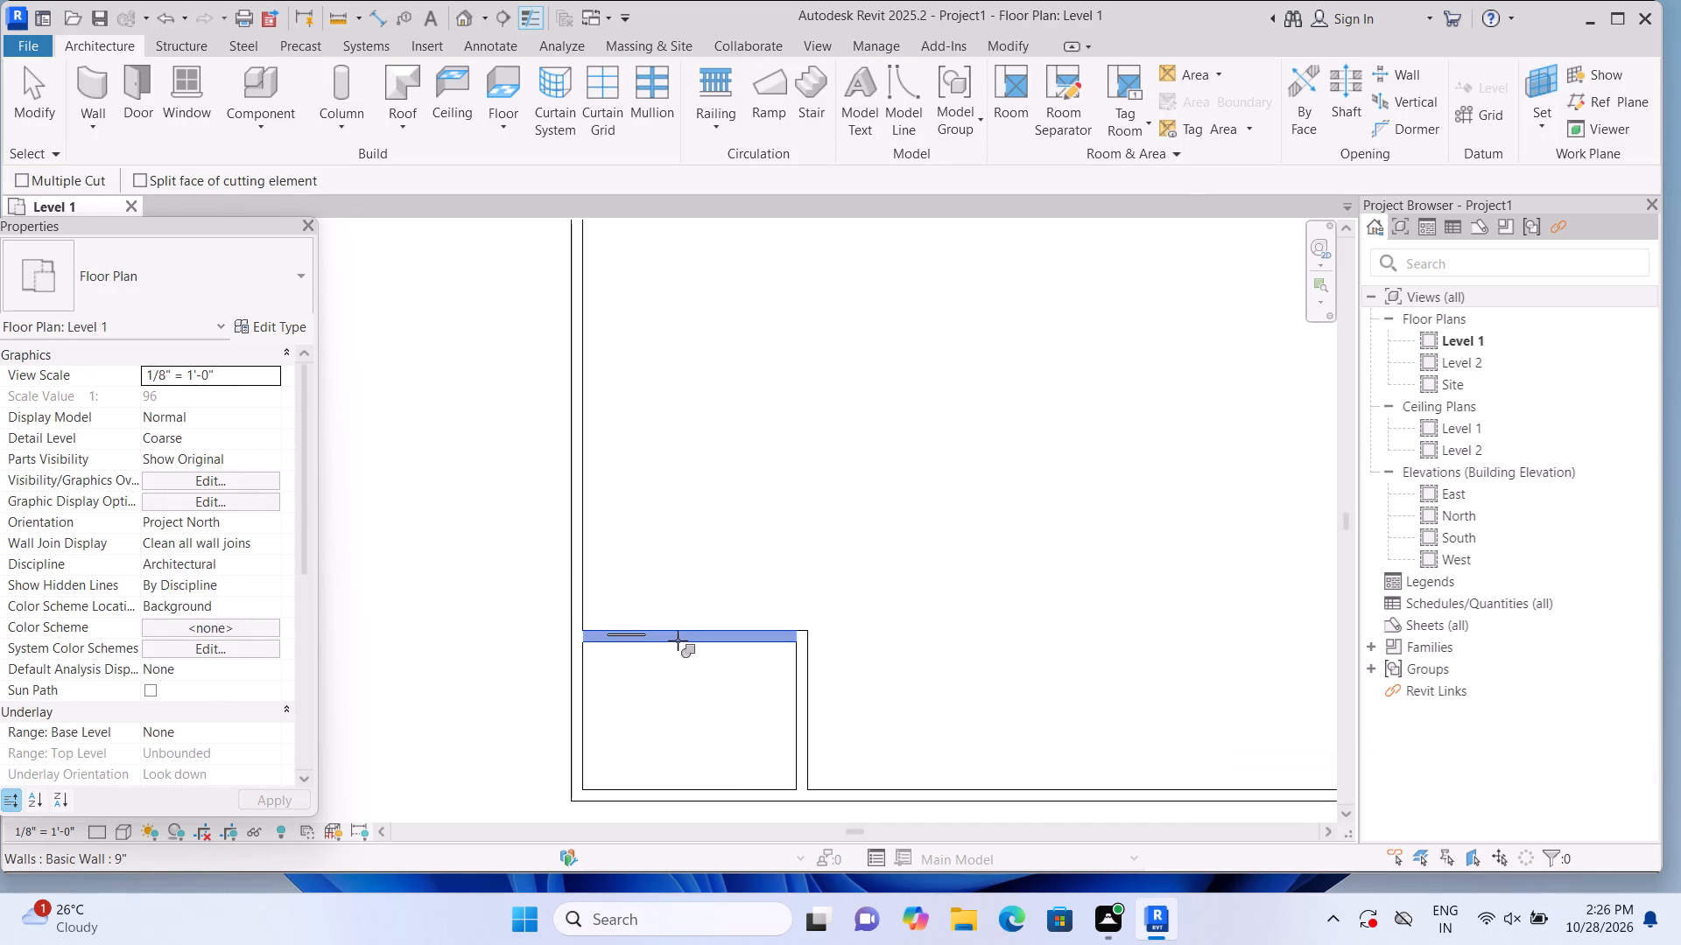
{"action": "left_click", "coordinate": [621, 642]}
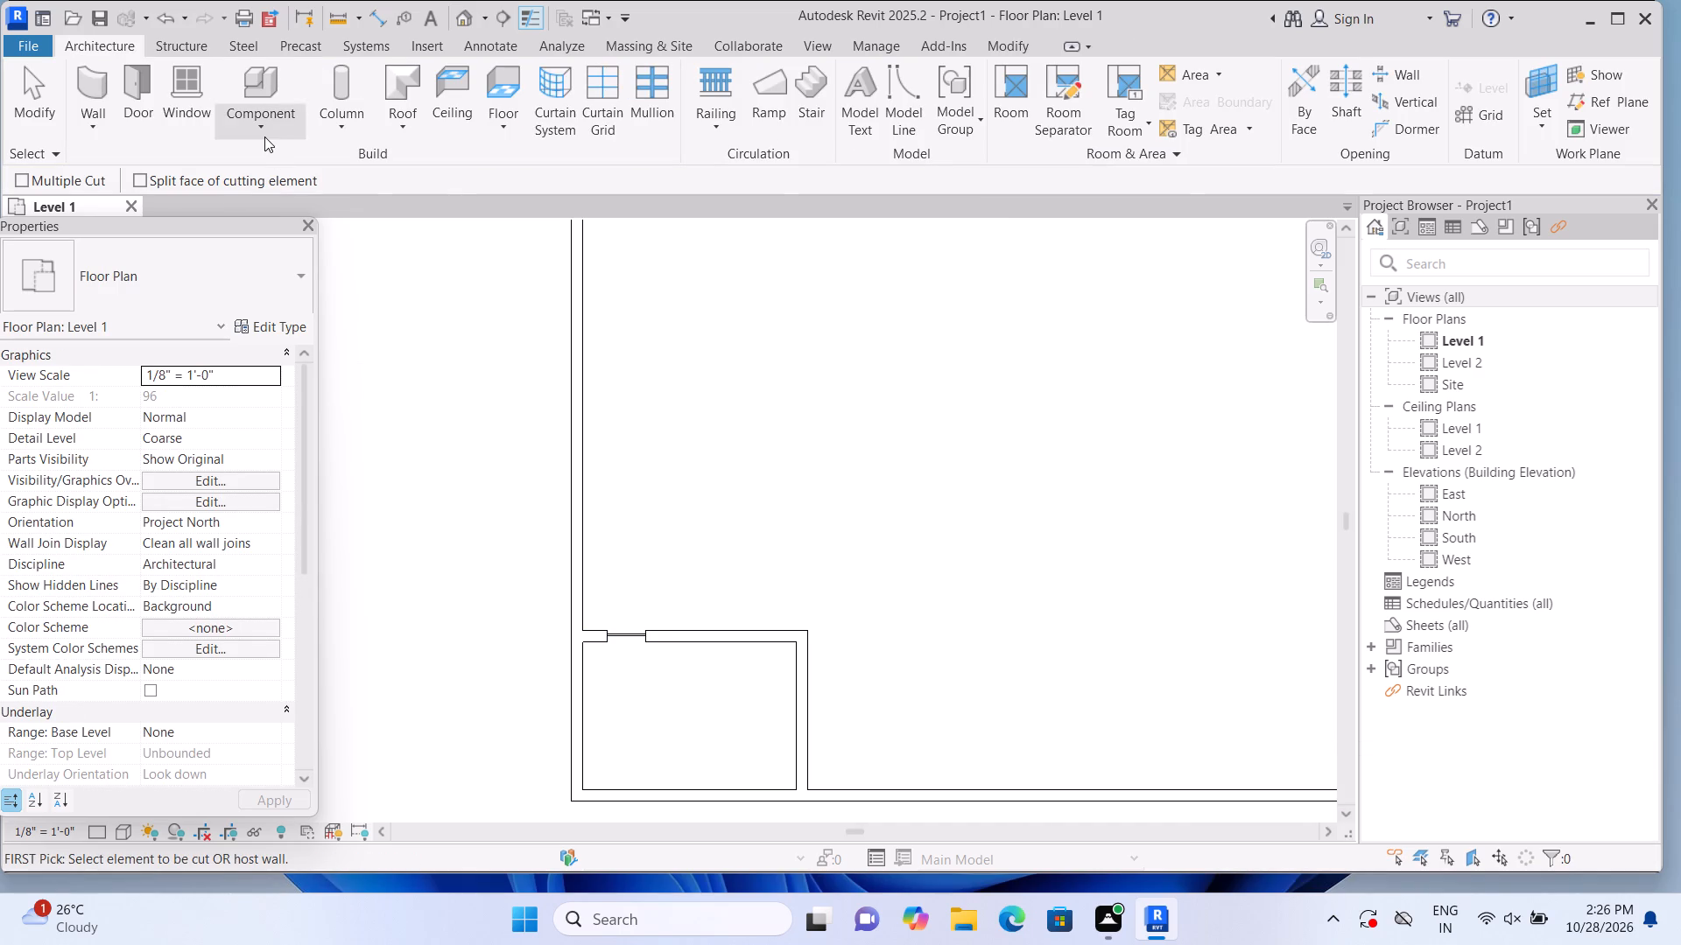
Place a second Curtain Wall 1 segment, 2'-0" long, in the corner room's north wall, starting at the wall's midpoint and running east.
{"action": "left_click", "coordinate": [95, 96]}
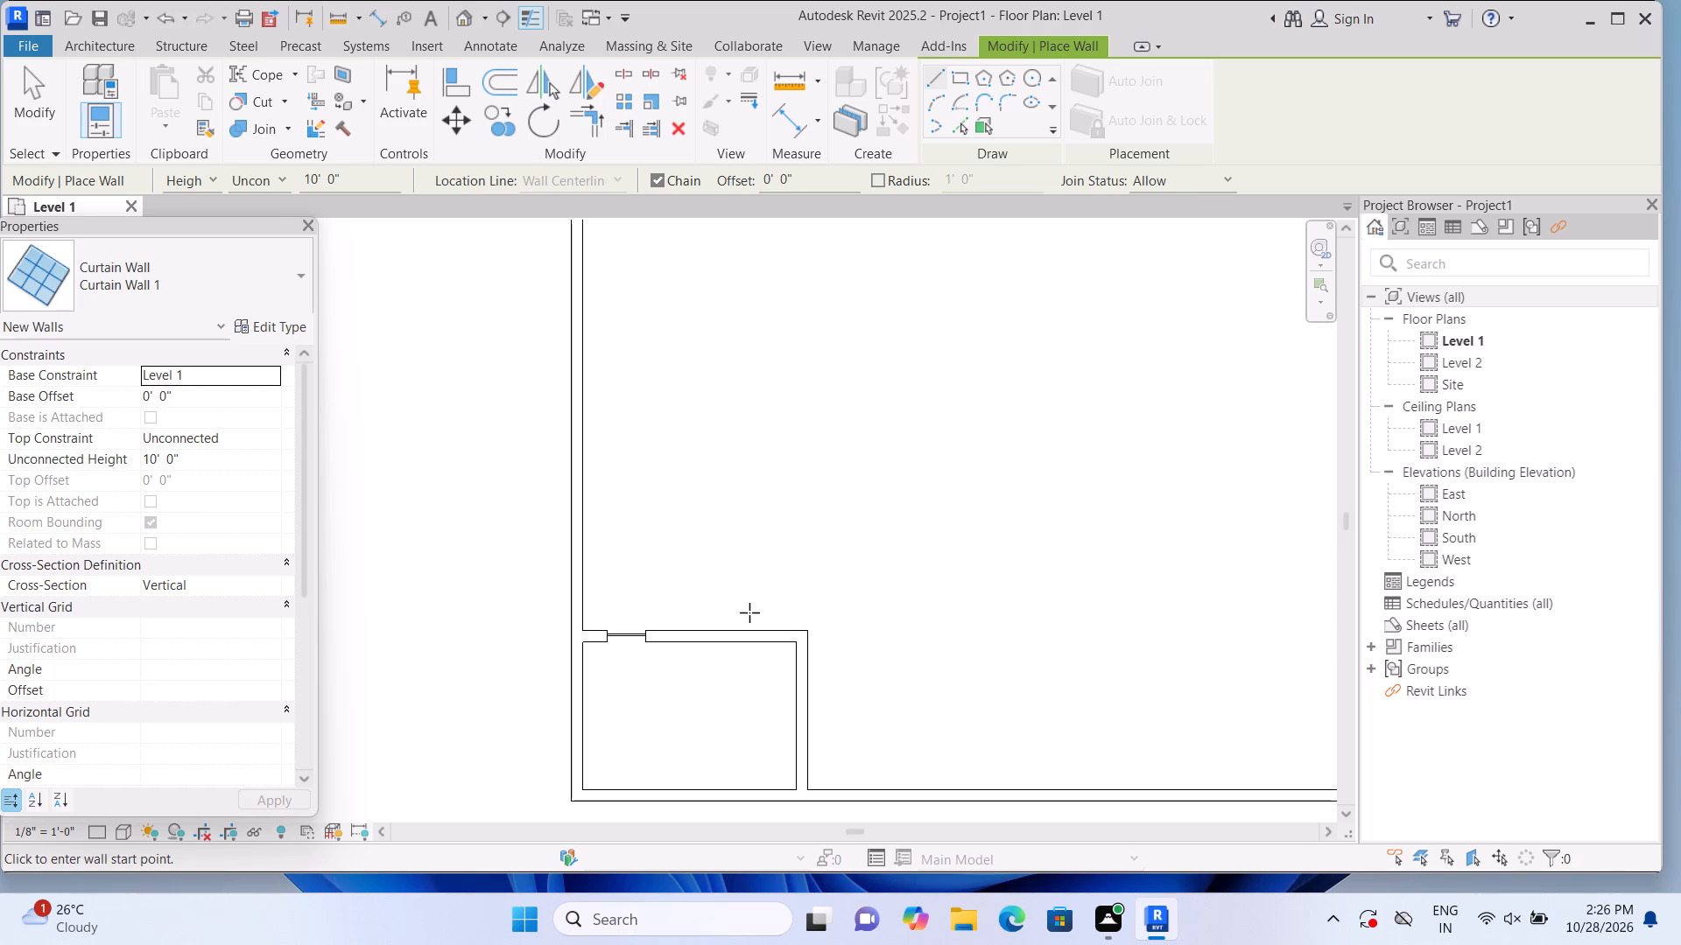
{"action": "left_click", "coordinate": [687, 640]}
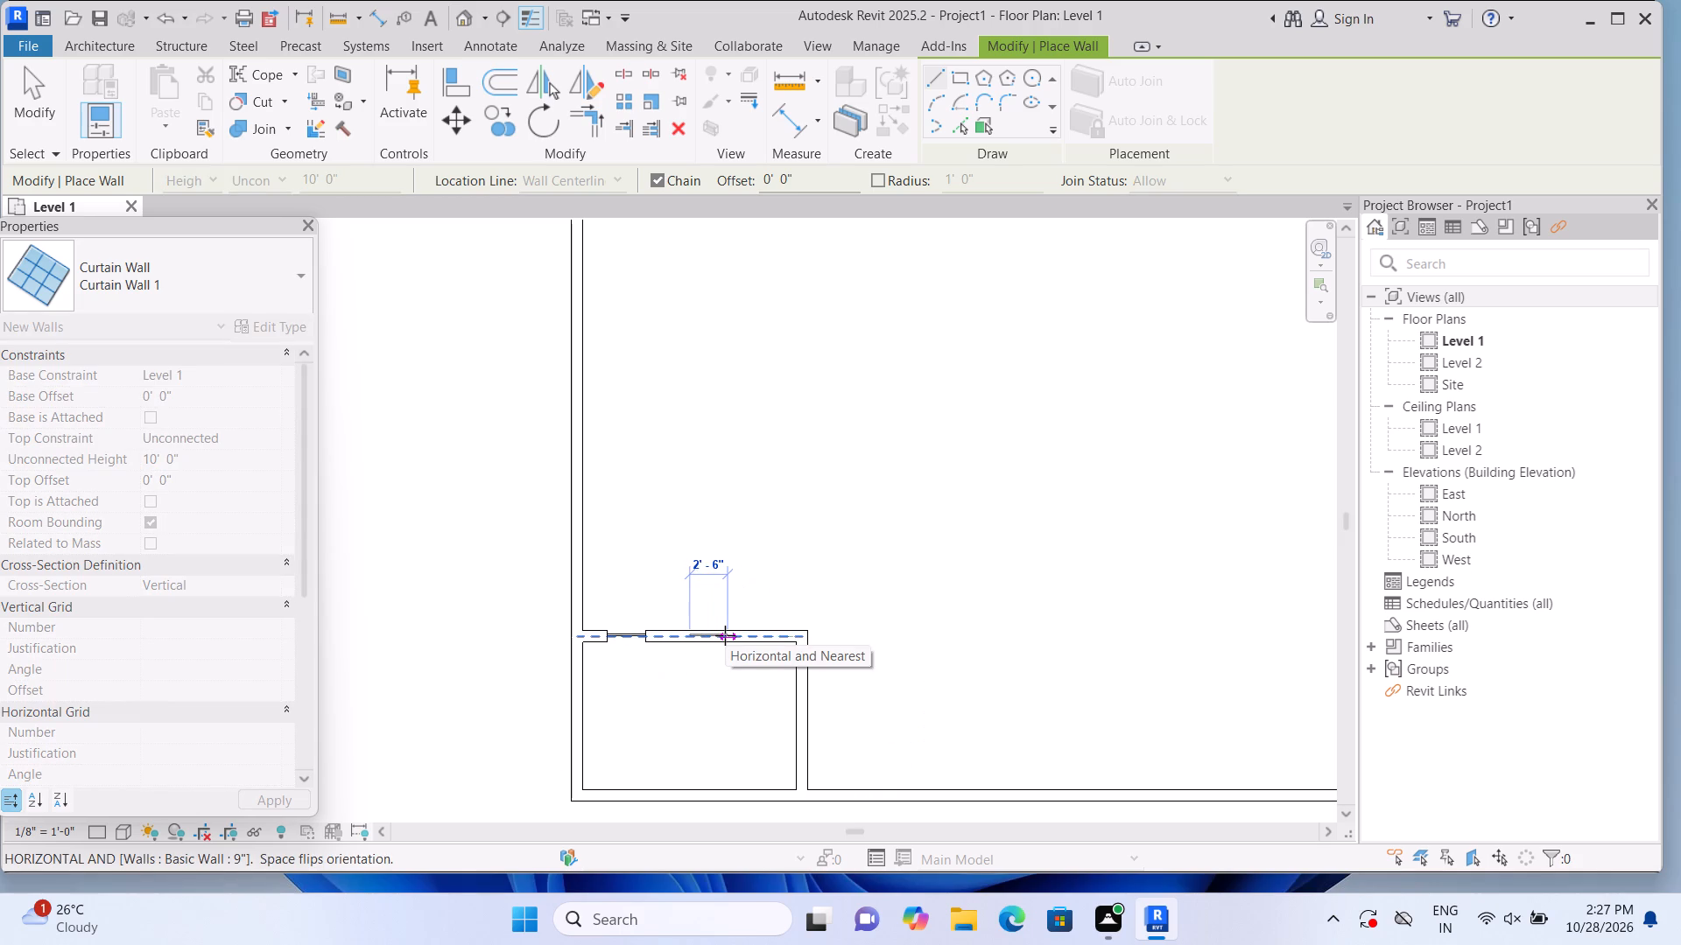
{"action": "scroll", "coordinate": [725, 635], "scroll_direction": "up", "scroll_amount": 3}
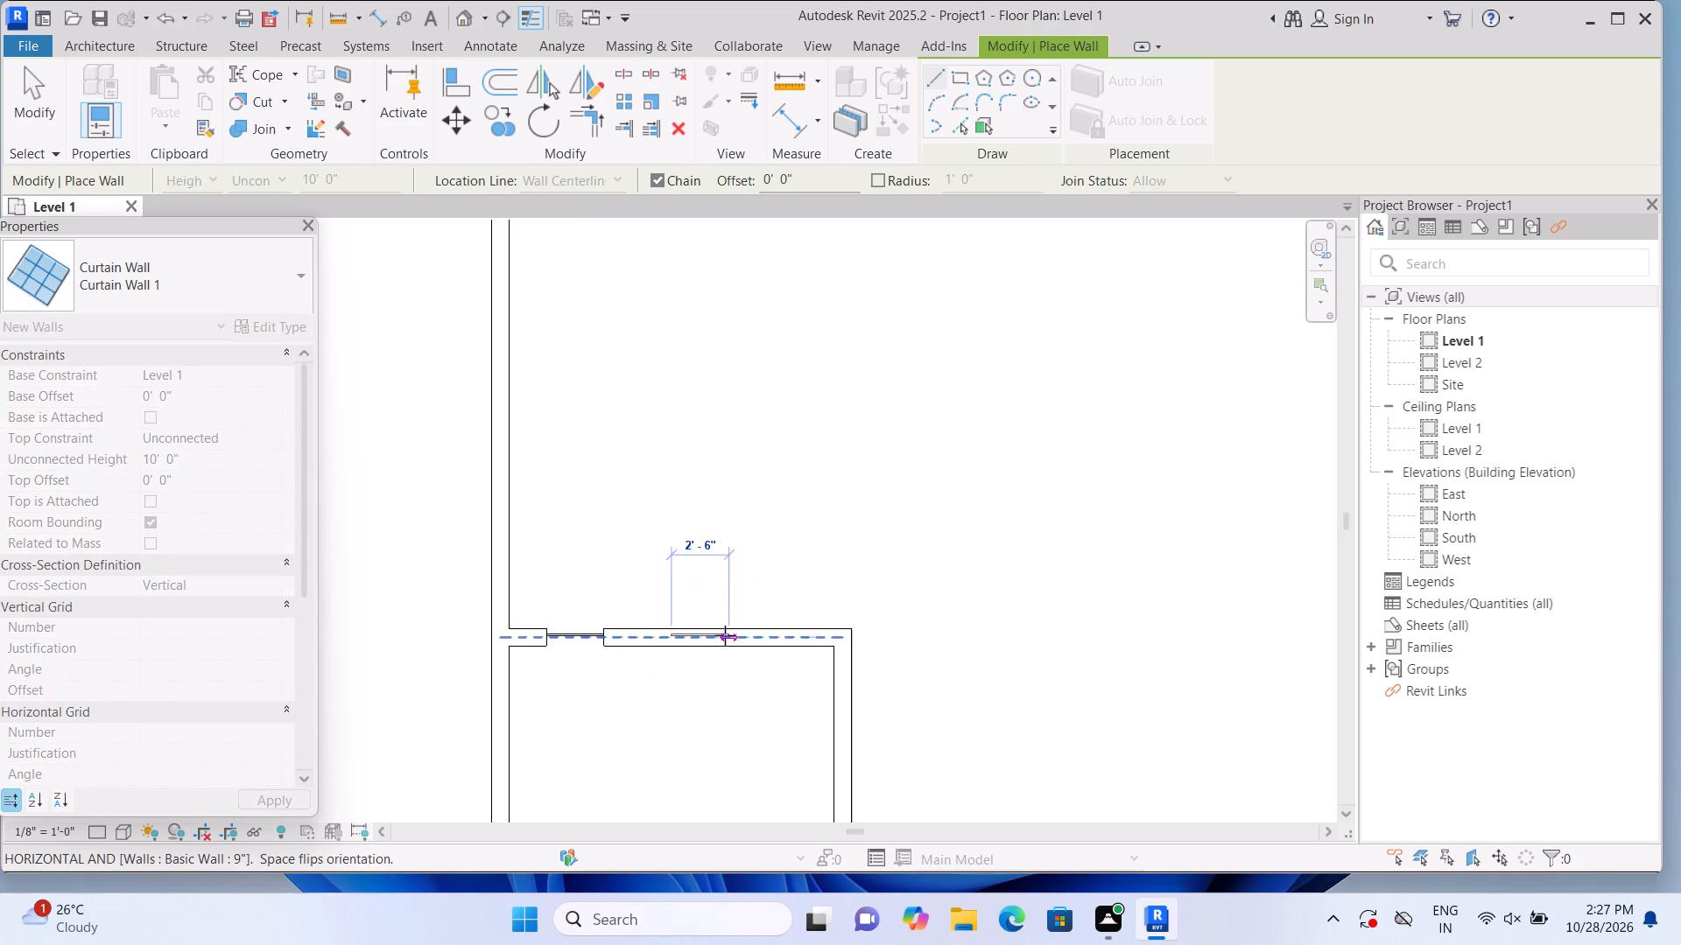
{"action": "left_click", "coordinate": [718, 640]}
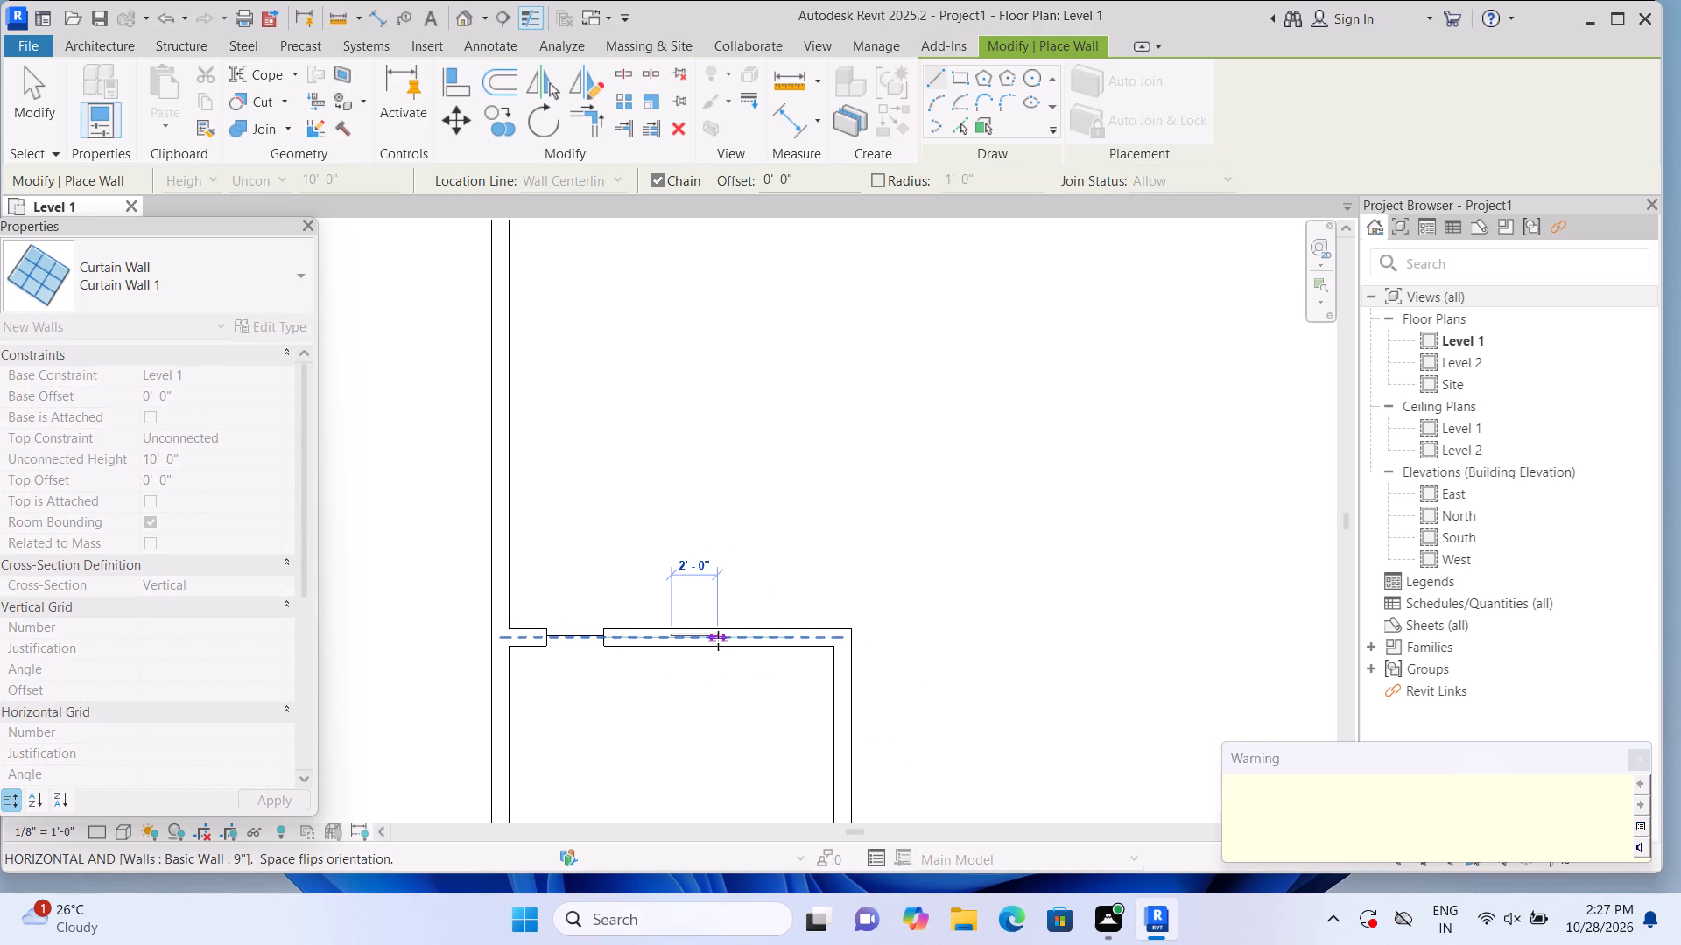
Cut the corner room's north wall with the 2'-0" curtain wall segment using Cut Geometry.
{"action": "left_click", "coordinate": [288, 101]}
{"action": "left_click", "coordinate": [292, 127]}
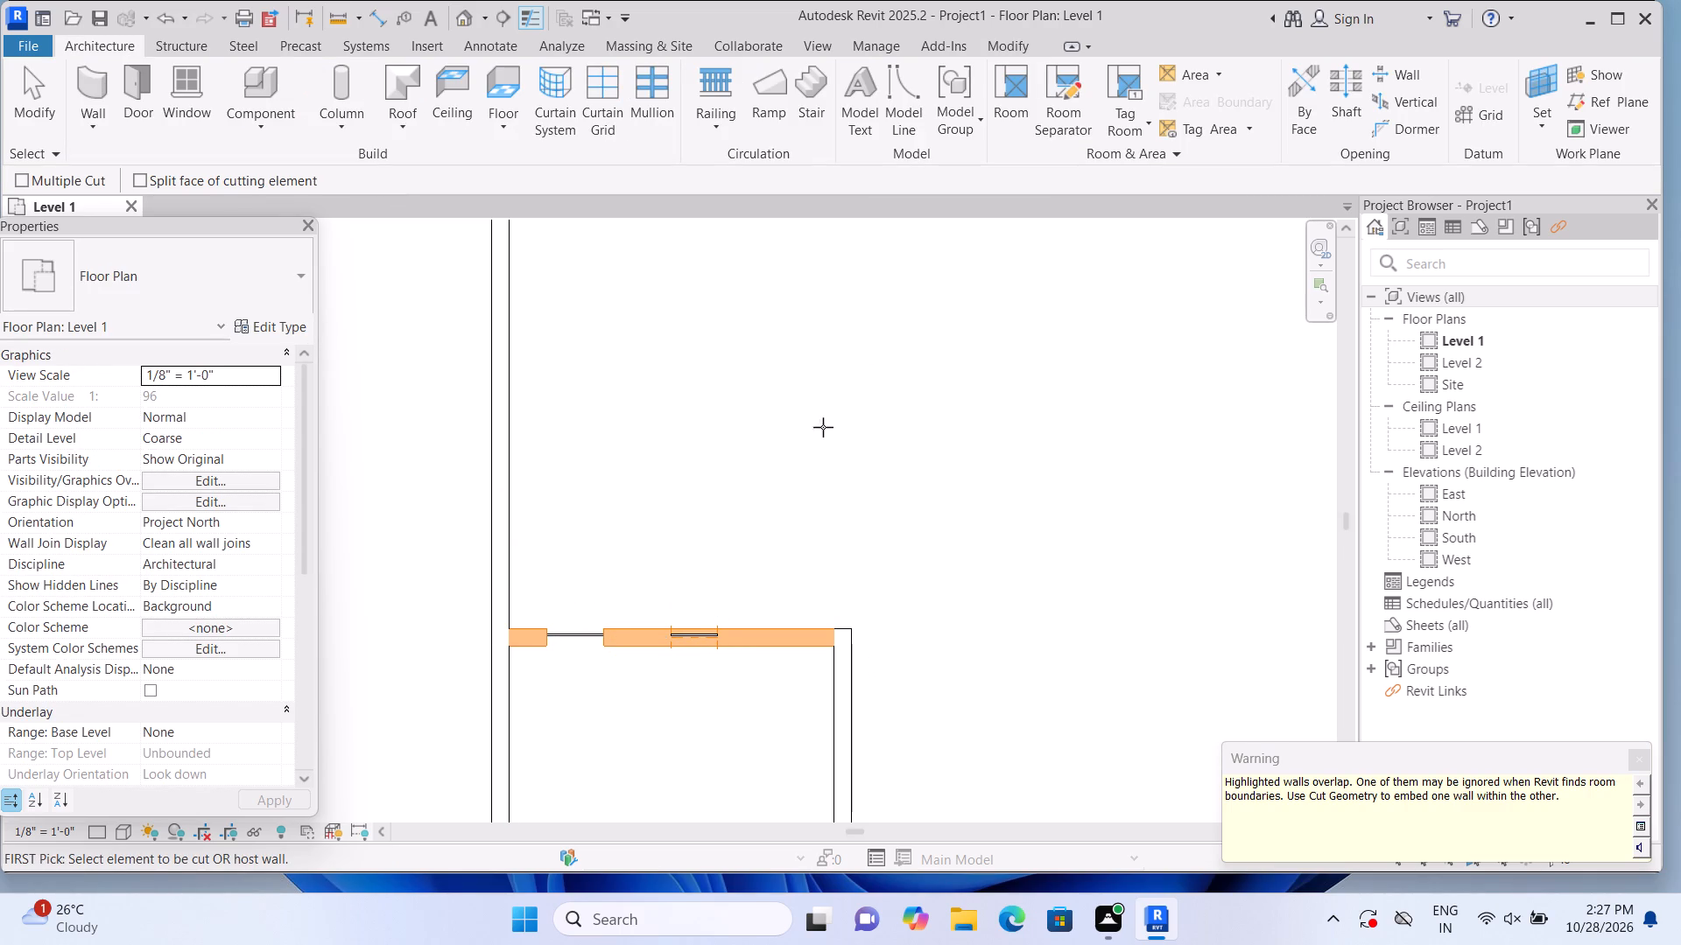
{"action": "left_click", "coordinate": [749, 637]}
{"action": "left_click", "coordinate": [701, 637]}
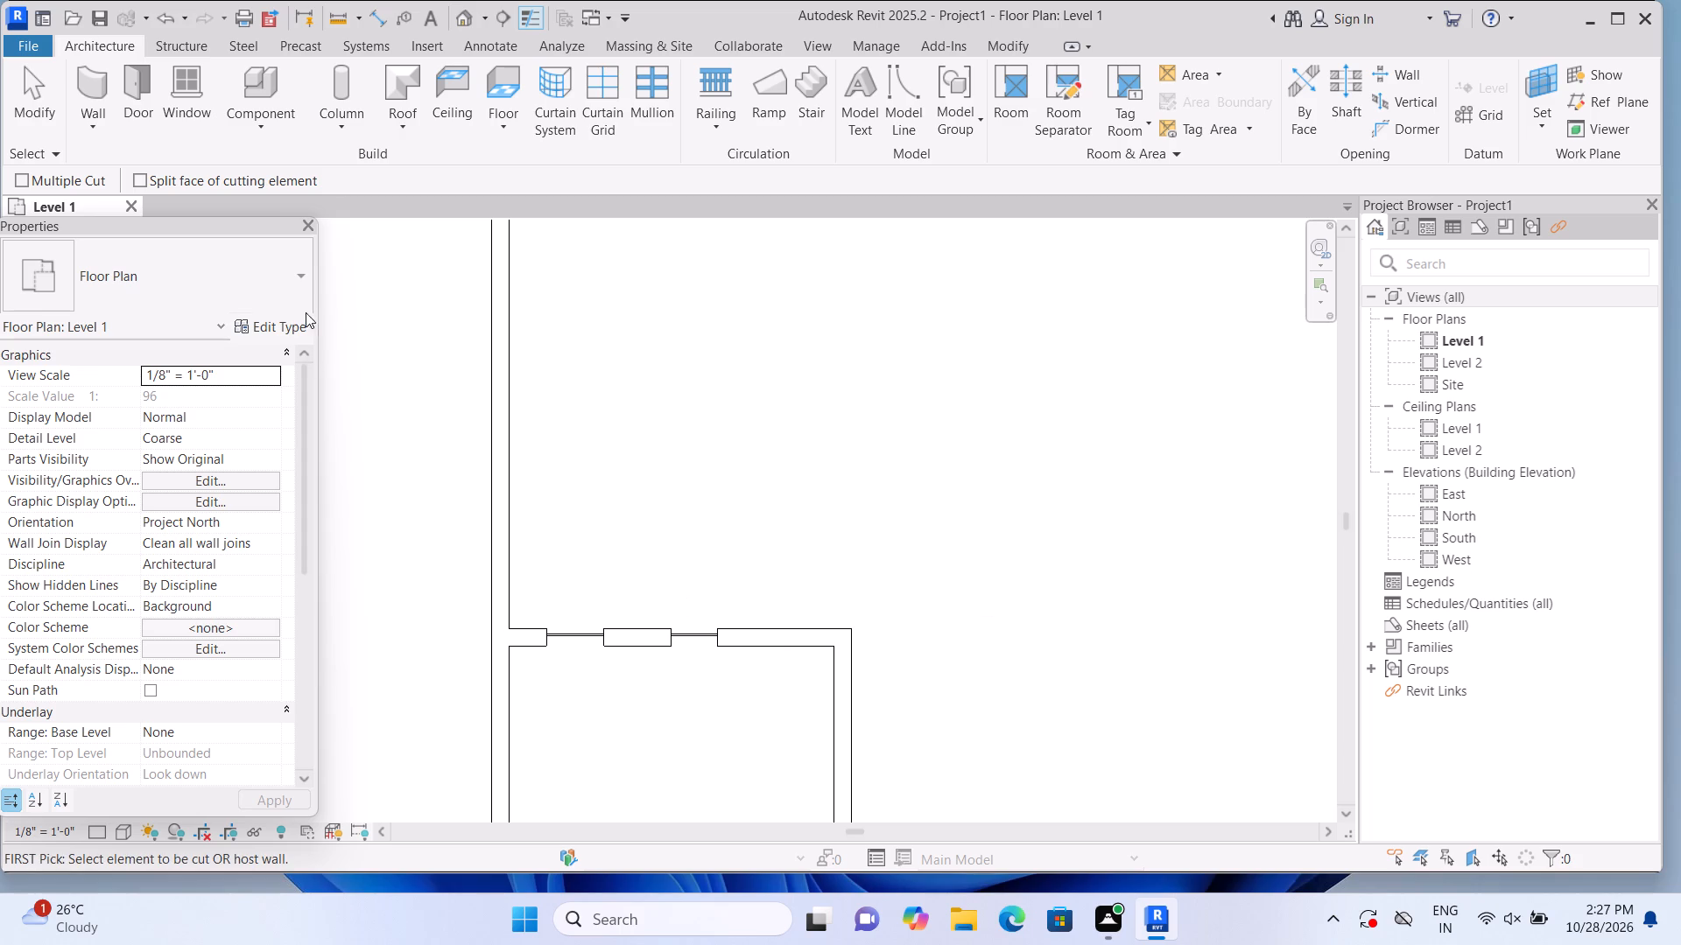
Place a Single-Flush 36" x 84" door swinging north, midway between the 2'-0" curtain wall and the north wall's east end.
{"action": "left_click", "coordinate": [151, 108]}
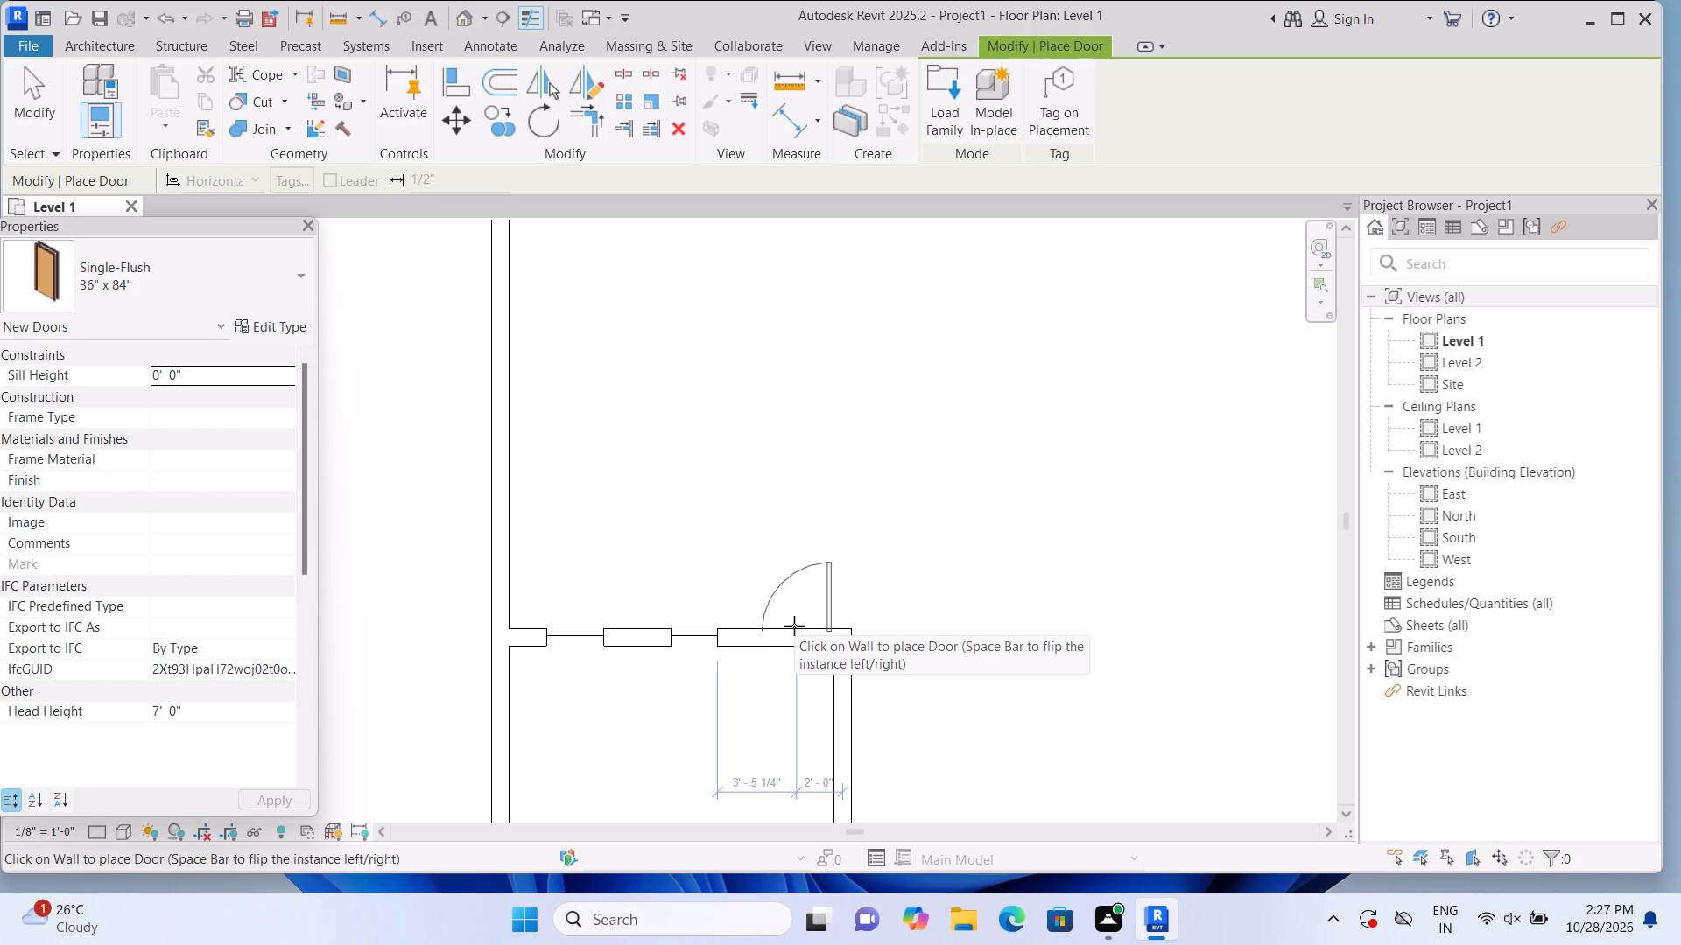
{"action": "left_click", "coordinate": [784, 624]}
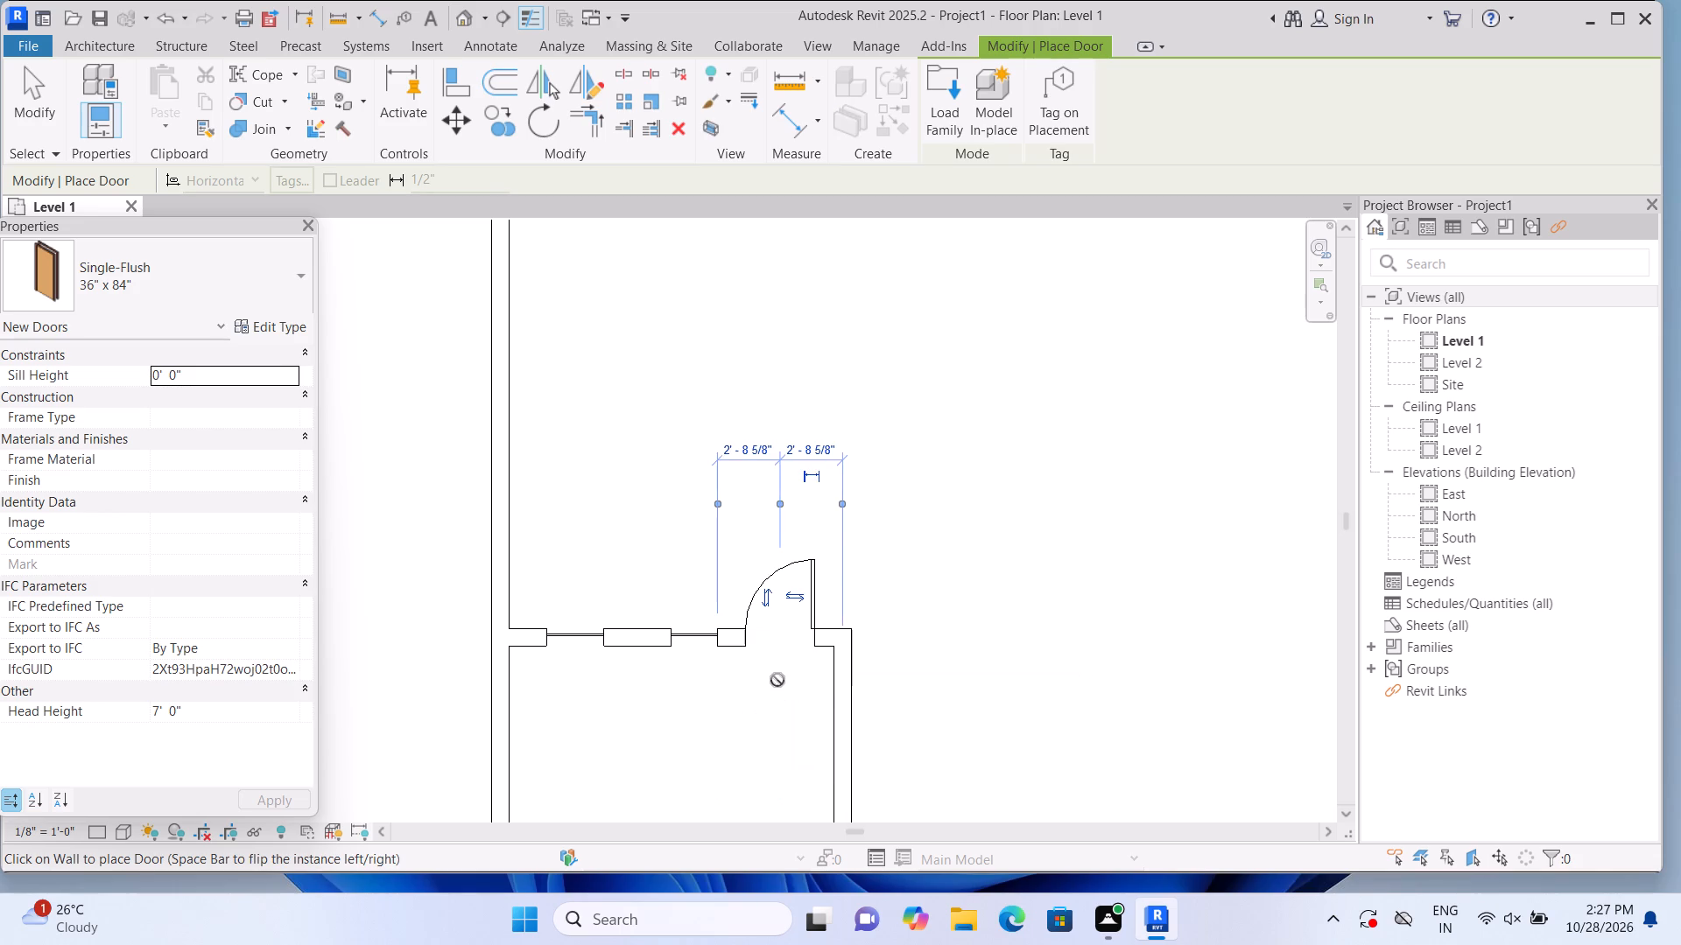
{"action": "key", "text": "Escape"}
{"action": "key", "text": "Escape"}
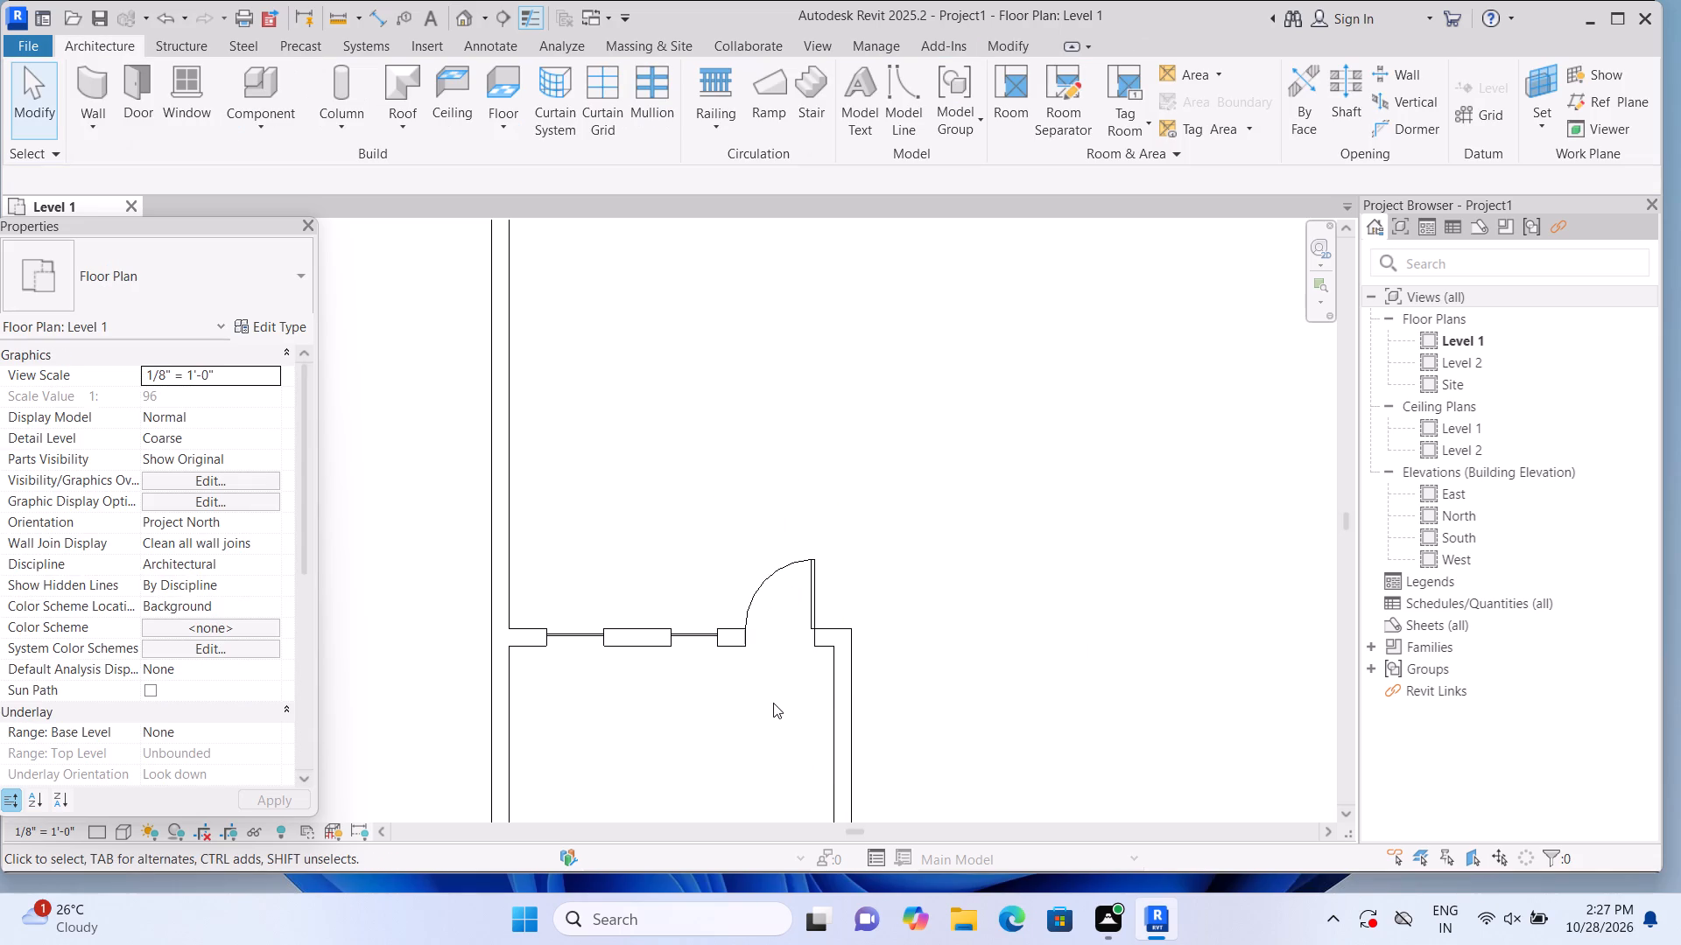
Split the south exterior wall at the inner face of the west exterior wall, using Split Element.
{"action": "scroll", "coordinate": [773, 703], "scroll_direction": "down", "scroll_amount": 2}
{"action": "middle_click_drag", "start_coordinate": [723, 753], "coordinate": [696, 635]}
{"action": "scroll", "coordinate": [686, 651], "scroll_direction": "down", "scroll_amount": 1}
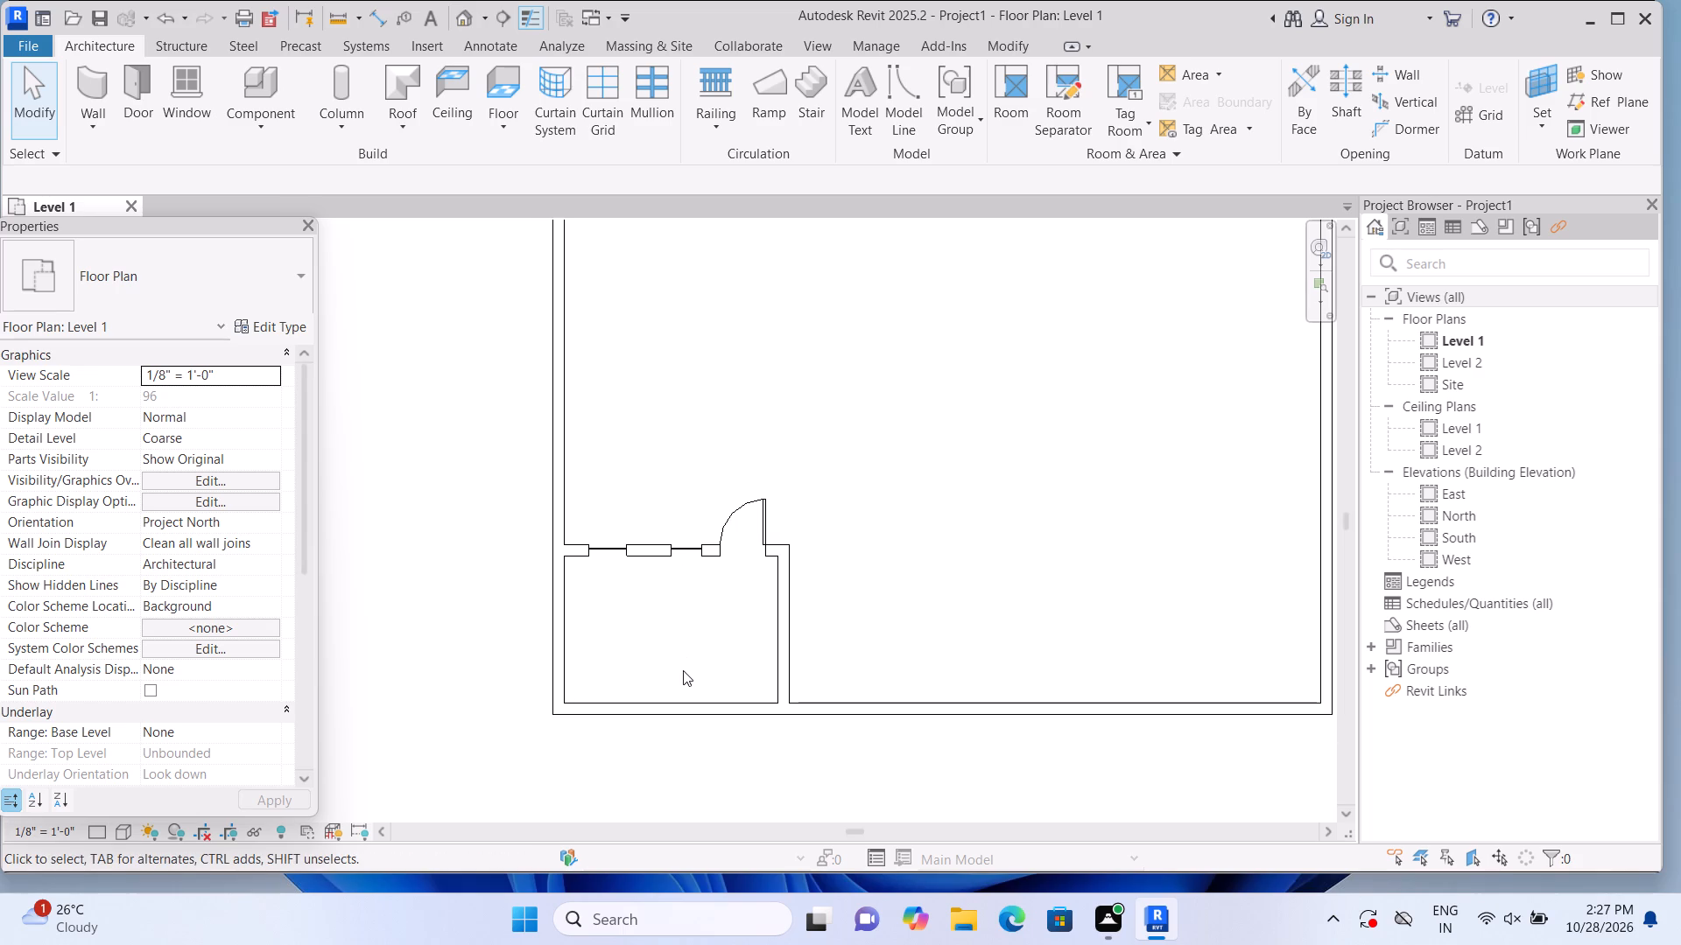
{"action": "middle_click_drag", "start_coordinate": [691, 677], "coordinate": [598, 687]}
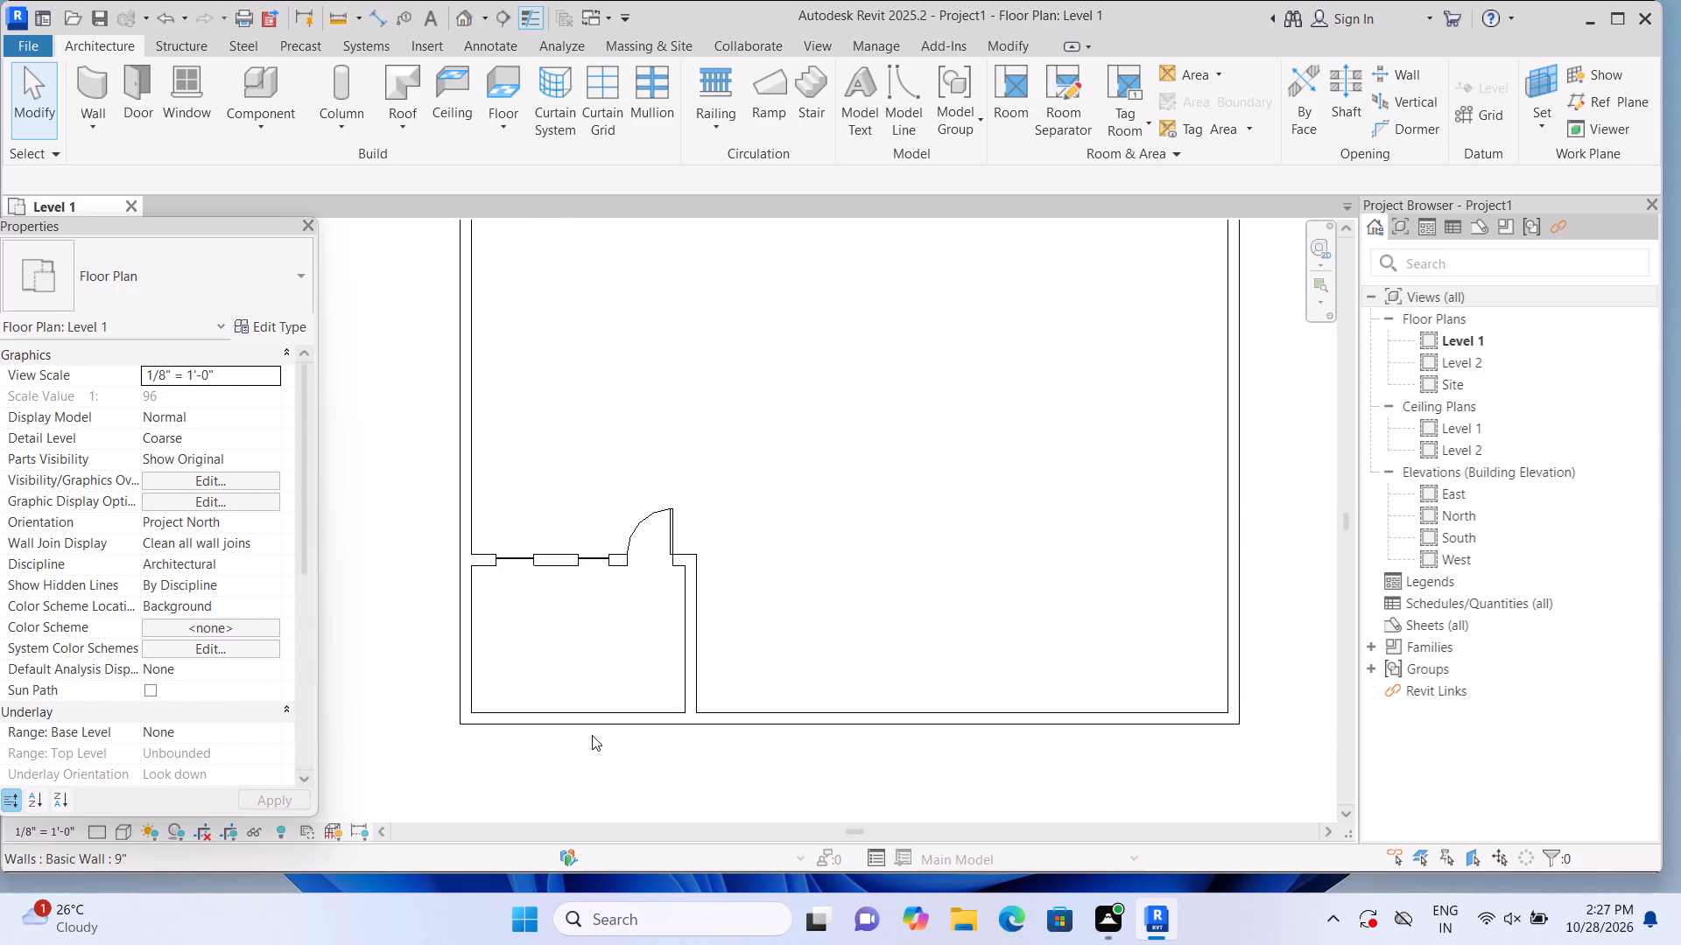
{"action": "left_click", "coordinate": [904, 102]}
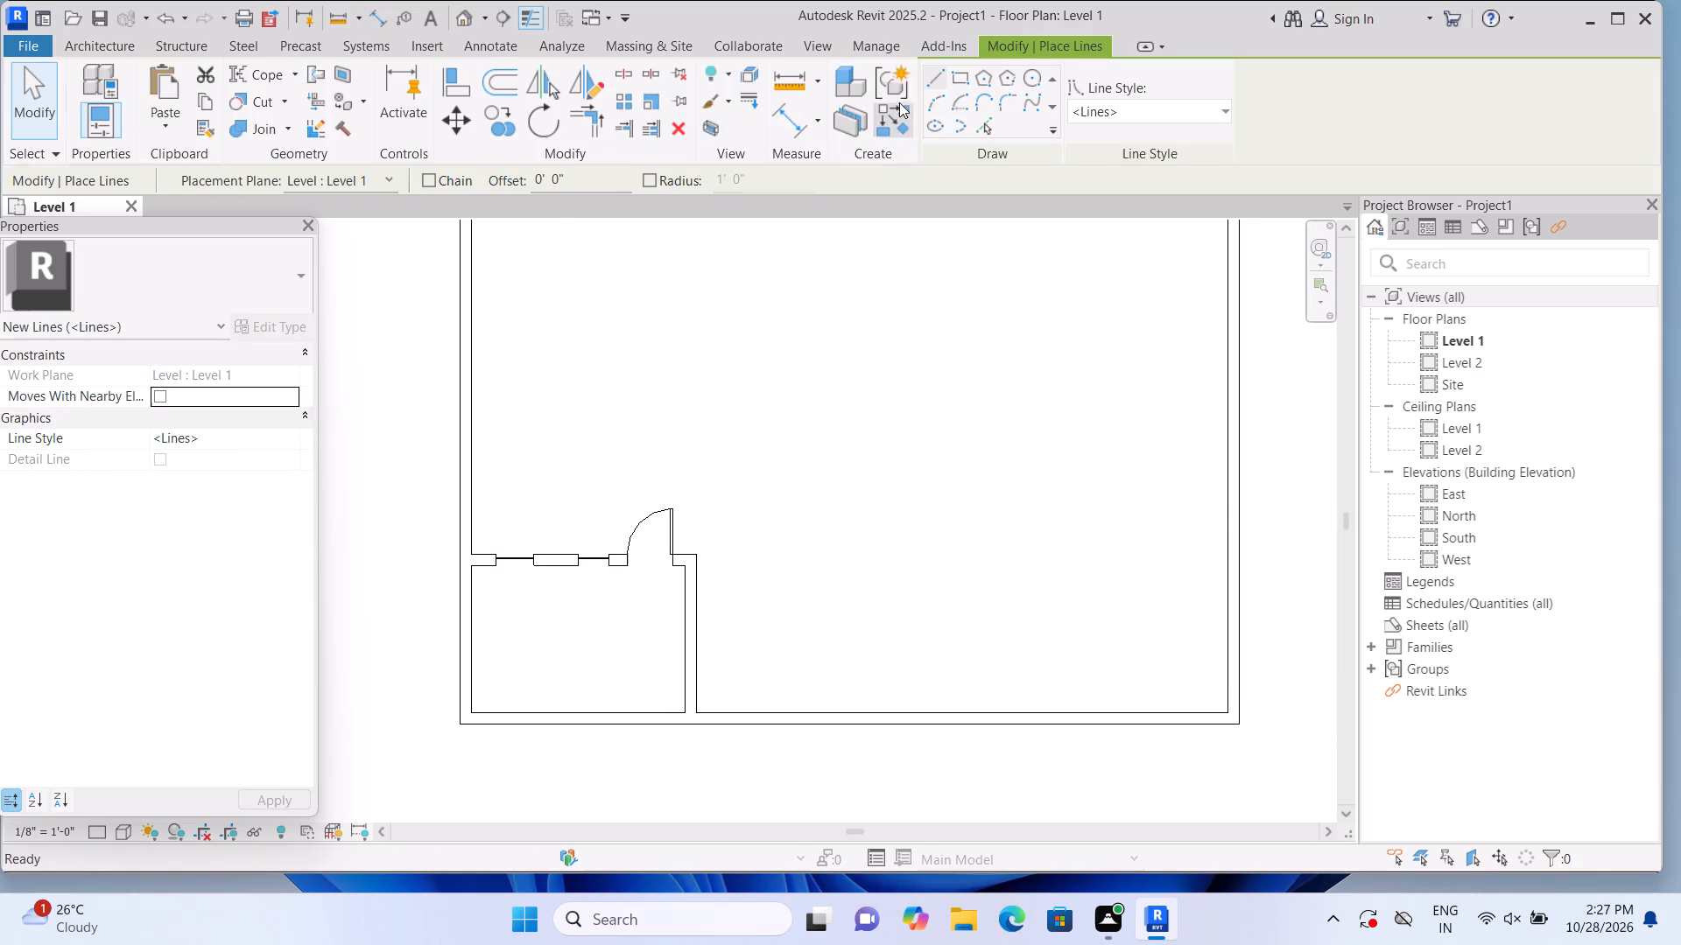
{"action": "left_click", "coordinate": [618, 72]}
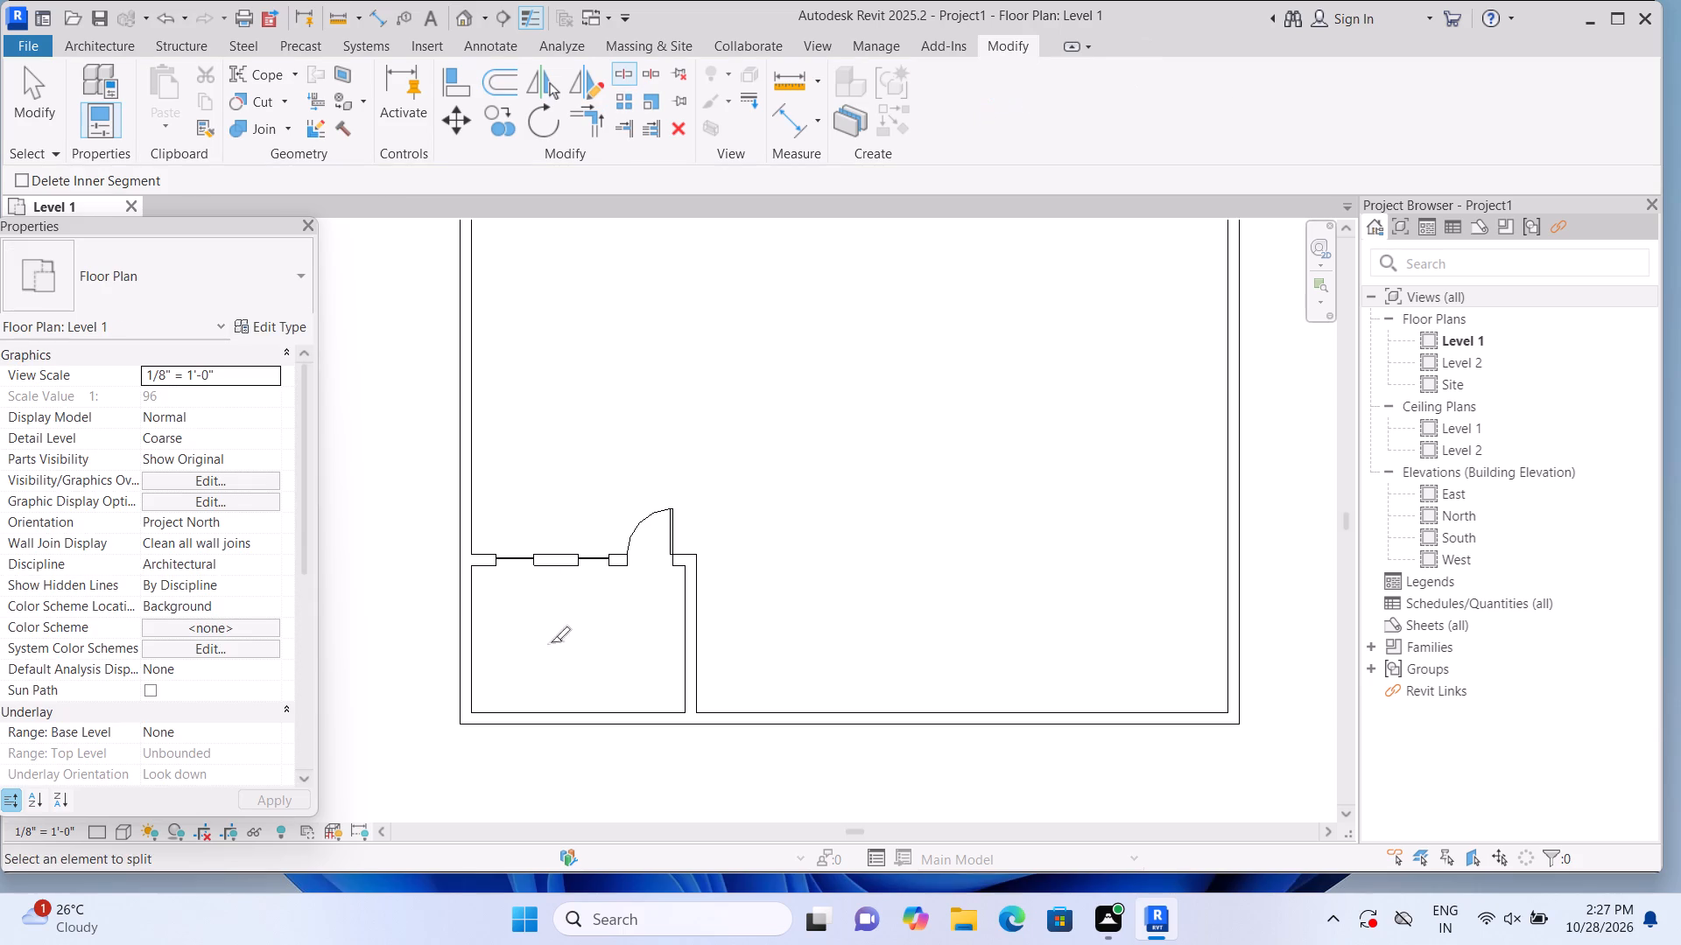
{"action": "middle_click_drag", "start_coordinate": [547, 672], "coordinate": [715, 612]}
{"action": "scroll", "coordinate": [694, 662], "scroll_direction": "up", "scroll_amount": 5}
{"action": "scroll", "coordinate": [615, 675], "scroll_direction": "up", "scroll_amount": 2}
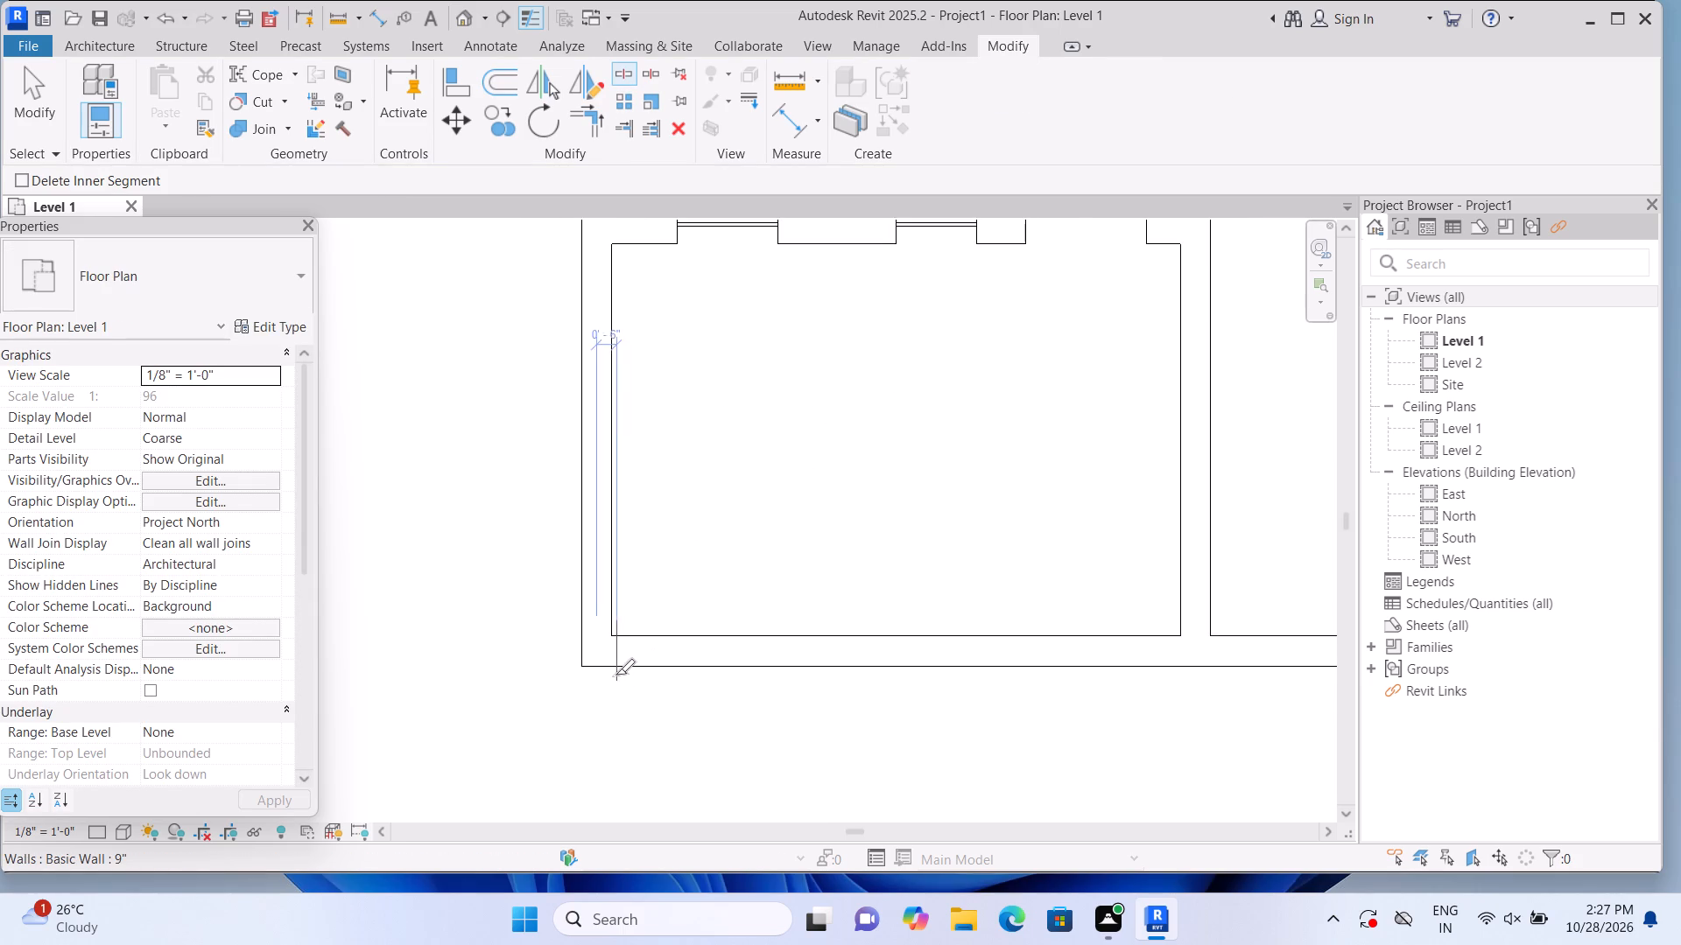
{"action": "scroll", "coordinate": [615, 675], "scroll_direction": "up", "scroll_amount": 8}
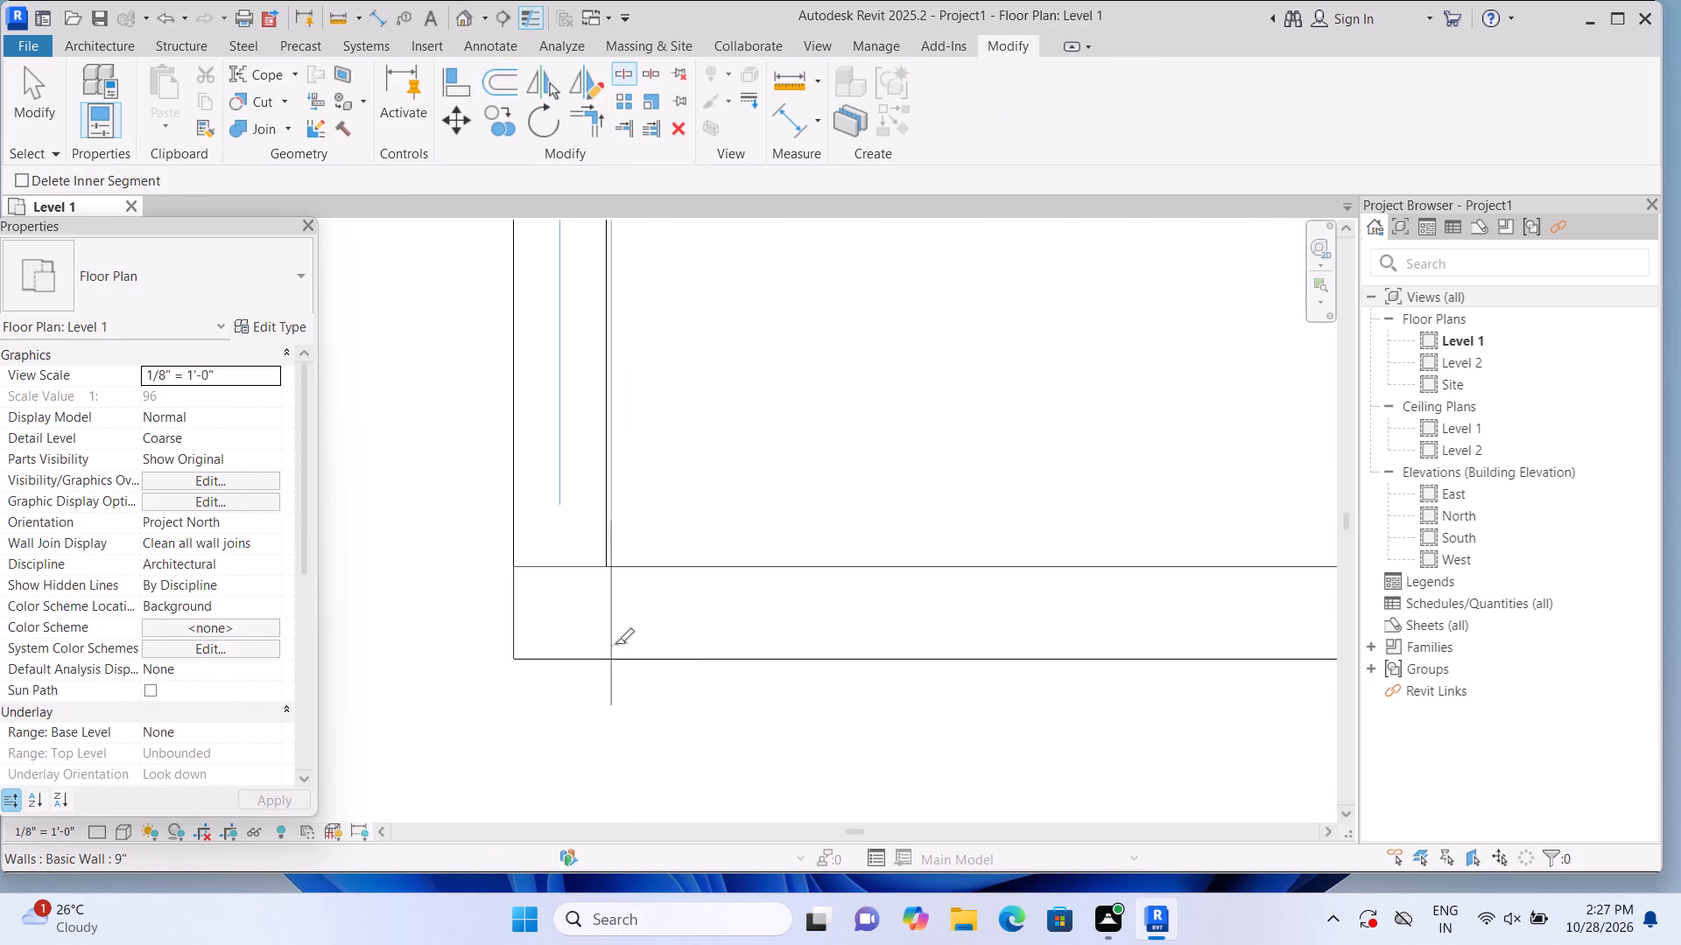
{"action": "scroll", "coordinate": [615, 644], "scroll_direction": "up", "scroll_amount": 5}
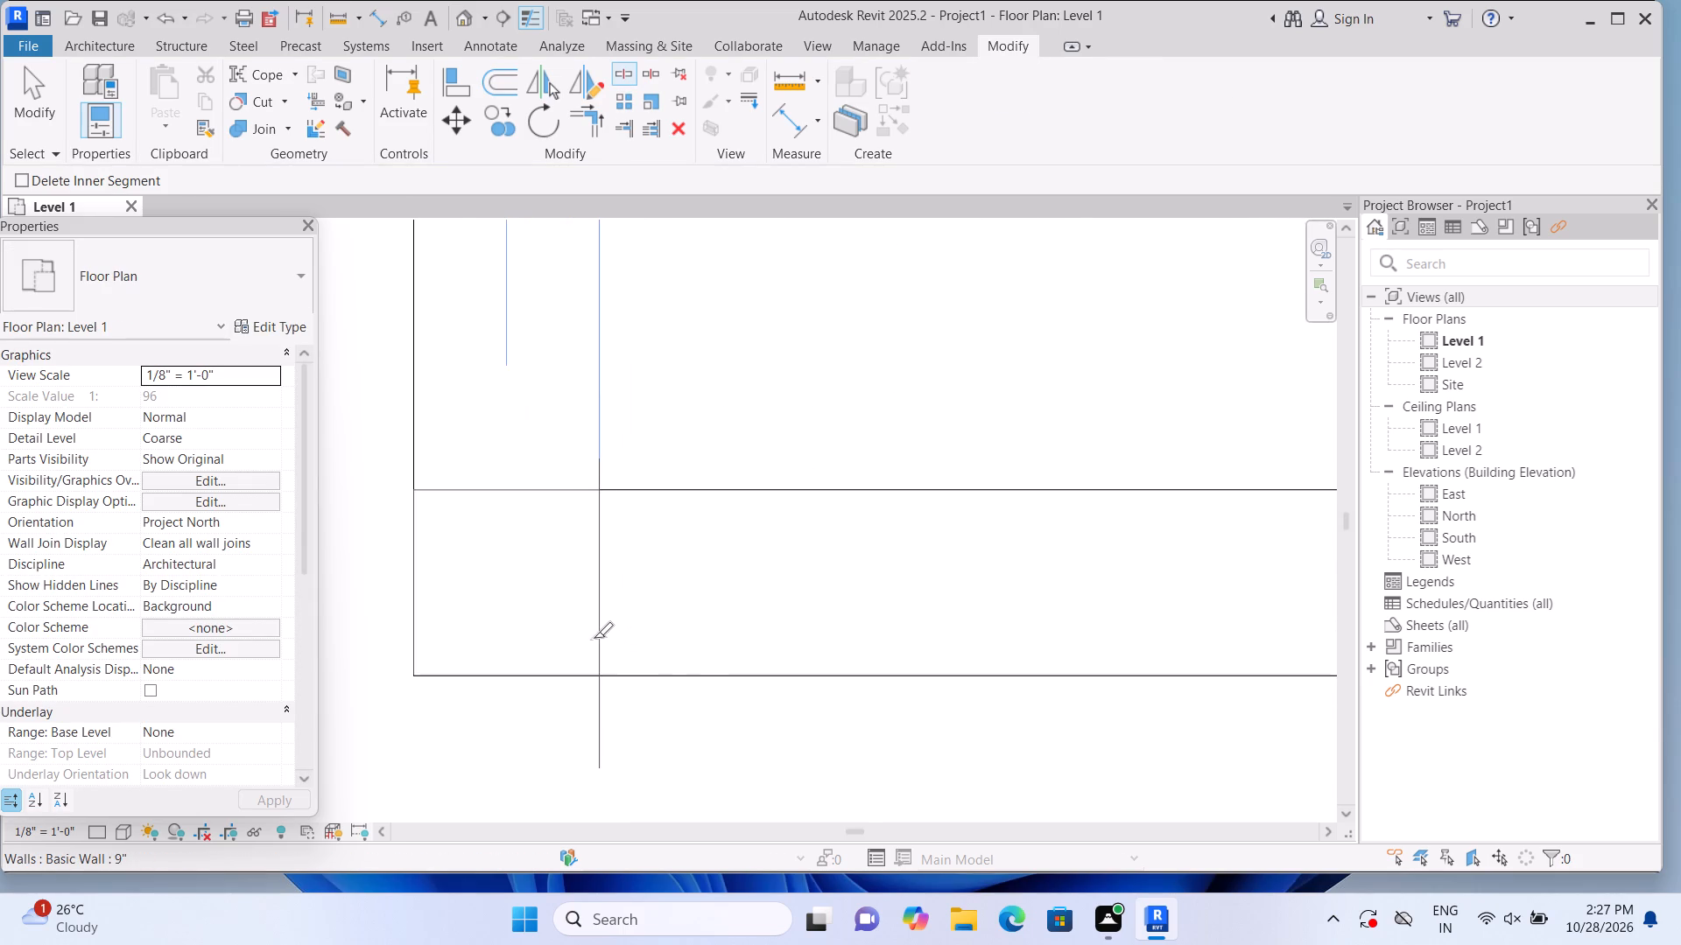
{"action": "left_click", "coordinate": [601, 645]}
{"action": "scroll", "coordinate": [627, 658], "scroll_direction": "down", "scroll_amount": 5}
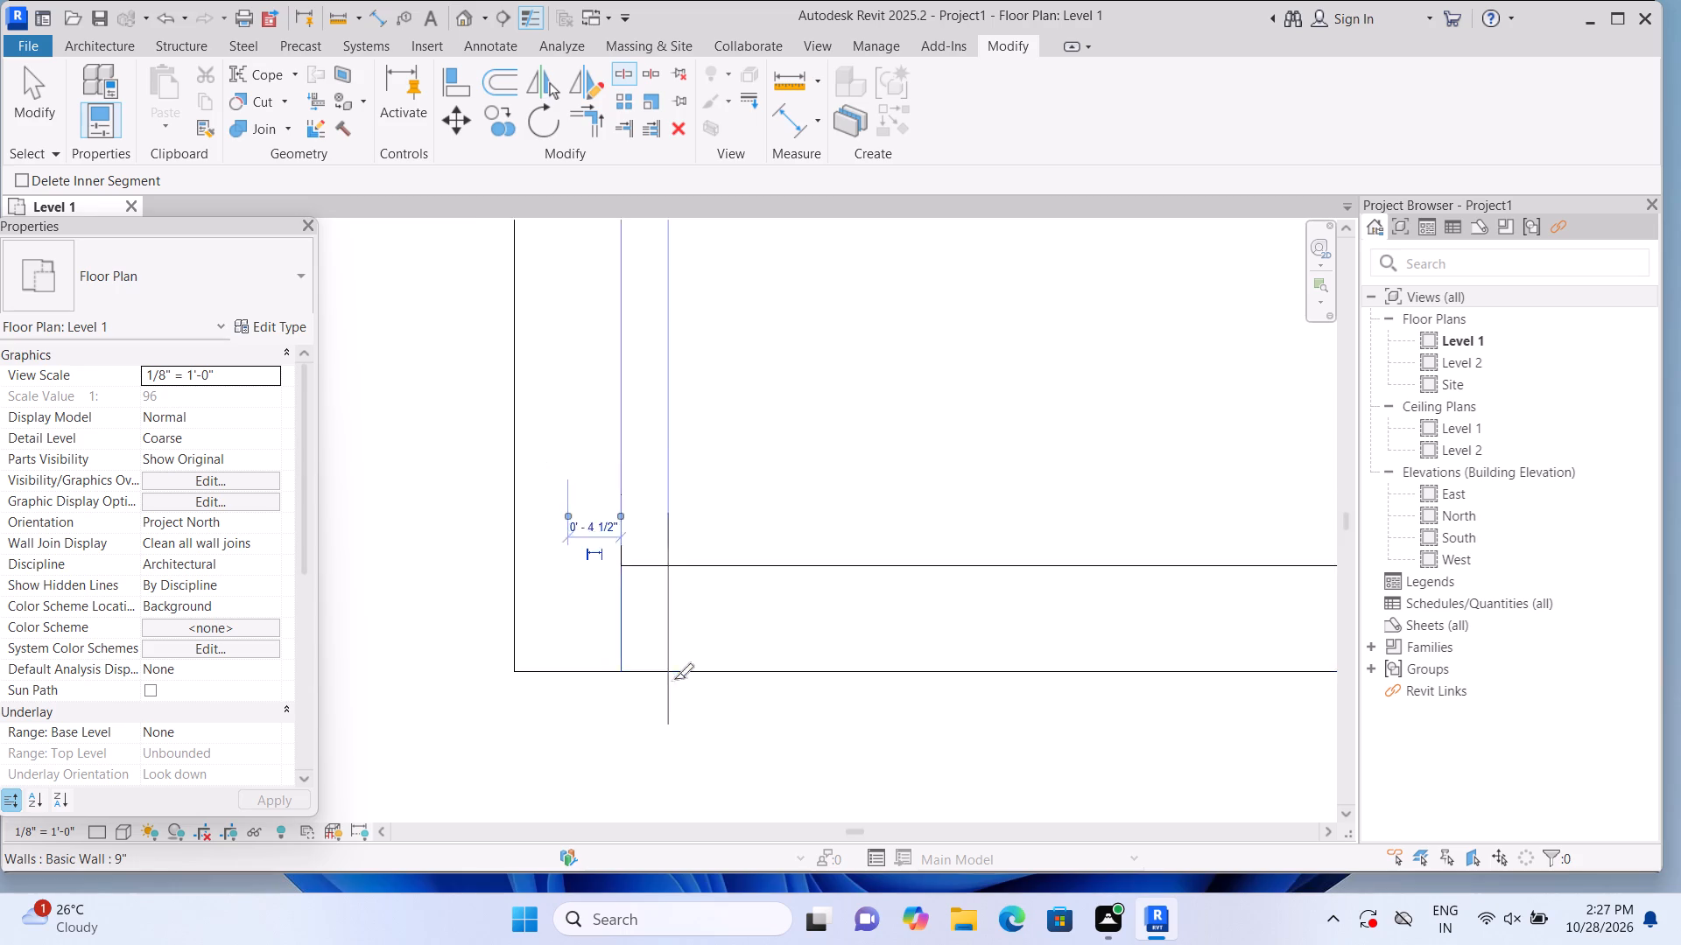
{"action": "scroll", "coordinate": [674, 679], "scroll_direction": "down", "scroll_amount": 5}
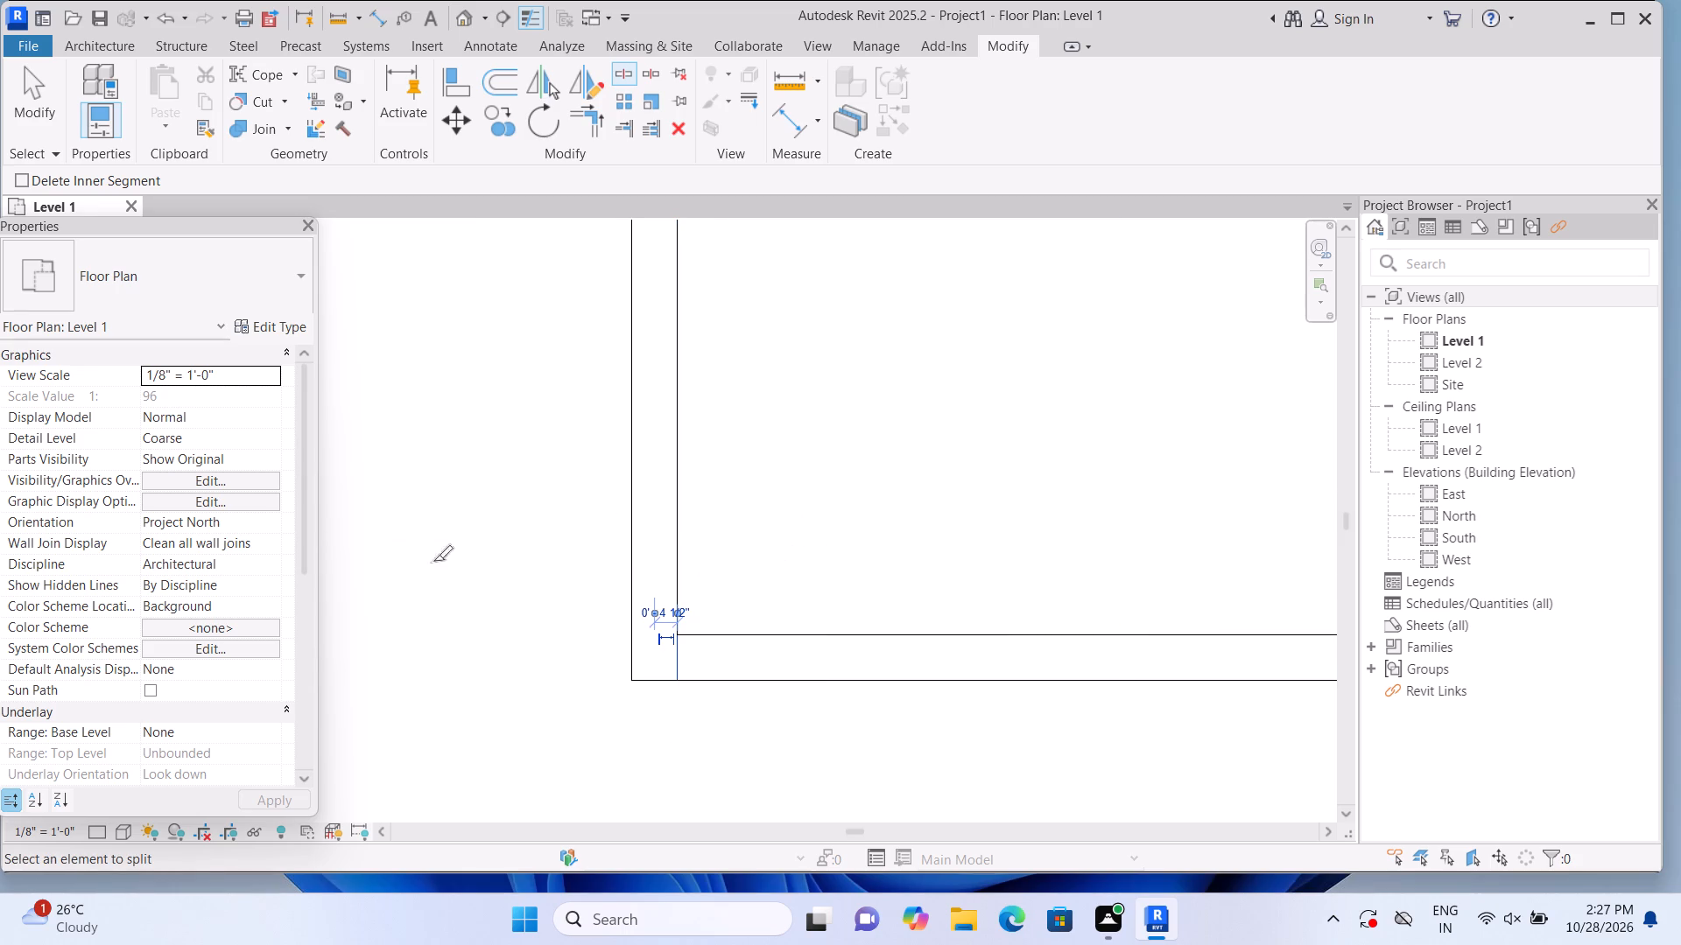
{"action": "scroll", "coordinate": [887, 571], "scroll_direction": "down", "scroll_amount": 5}
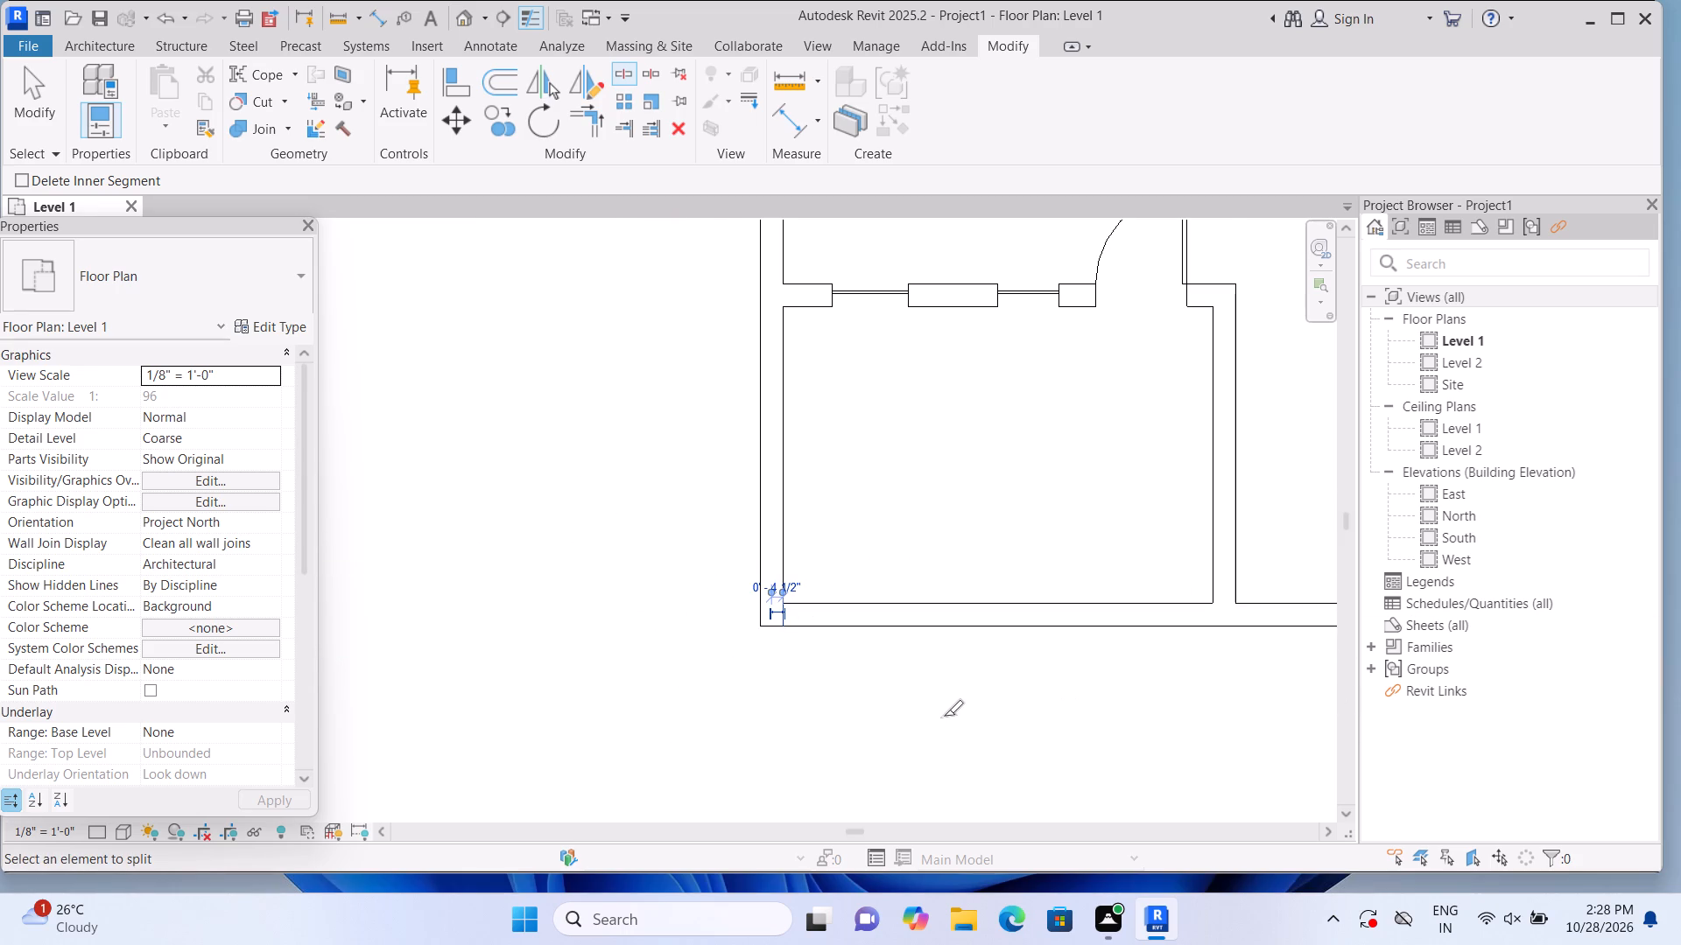
{"action": "scroll", "coordinate": [971, 707], "scroll_direction": "down", "scroll_amount": 1}
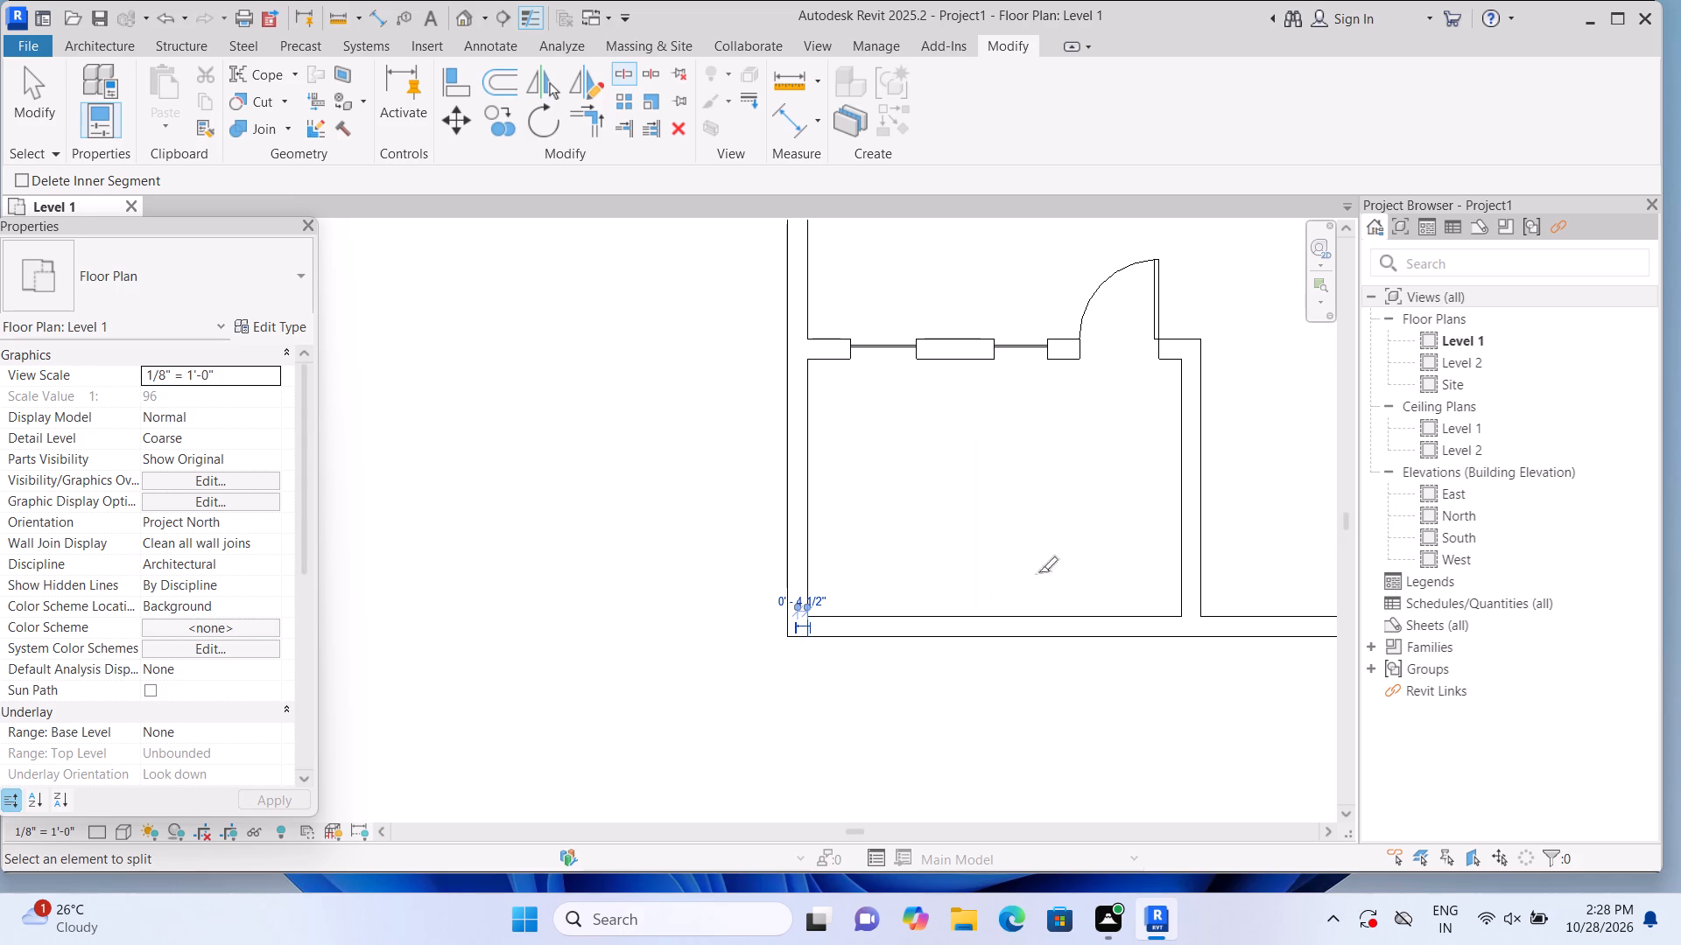
{"action": "scroll", "coordinate": [1302, 591], "scroll_direction": "down", "scroll_amount": 3}
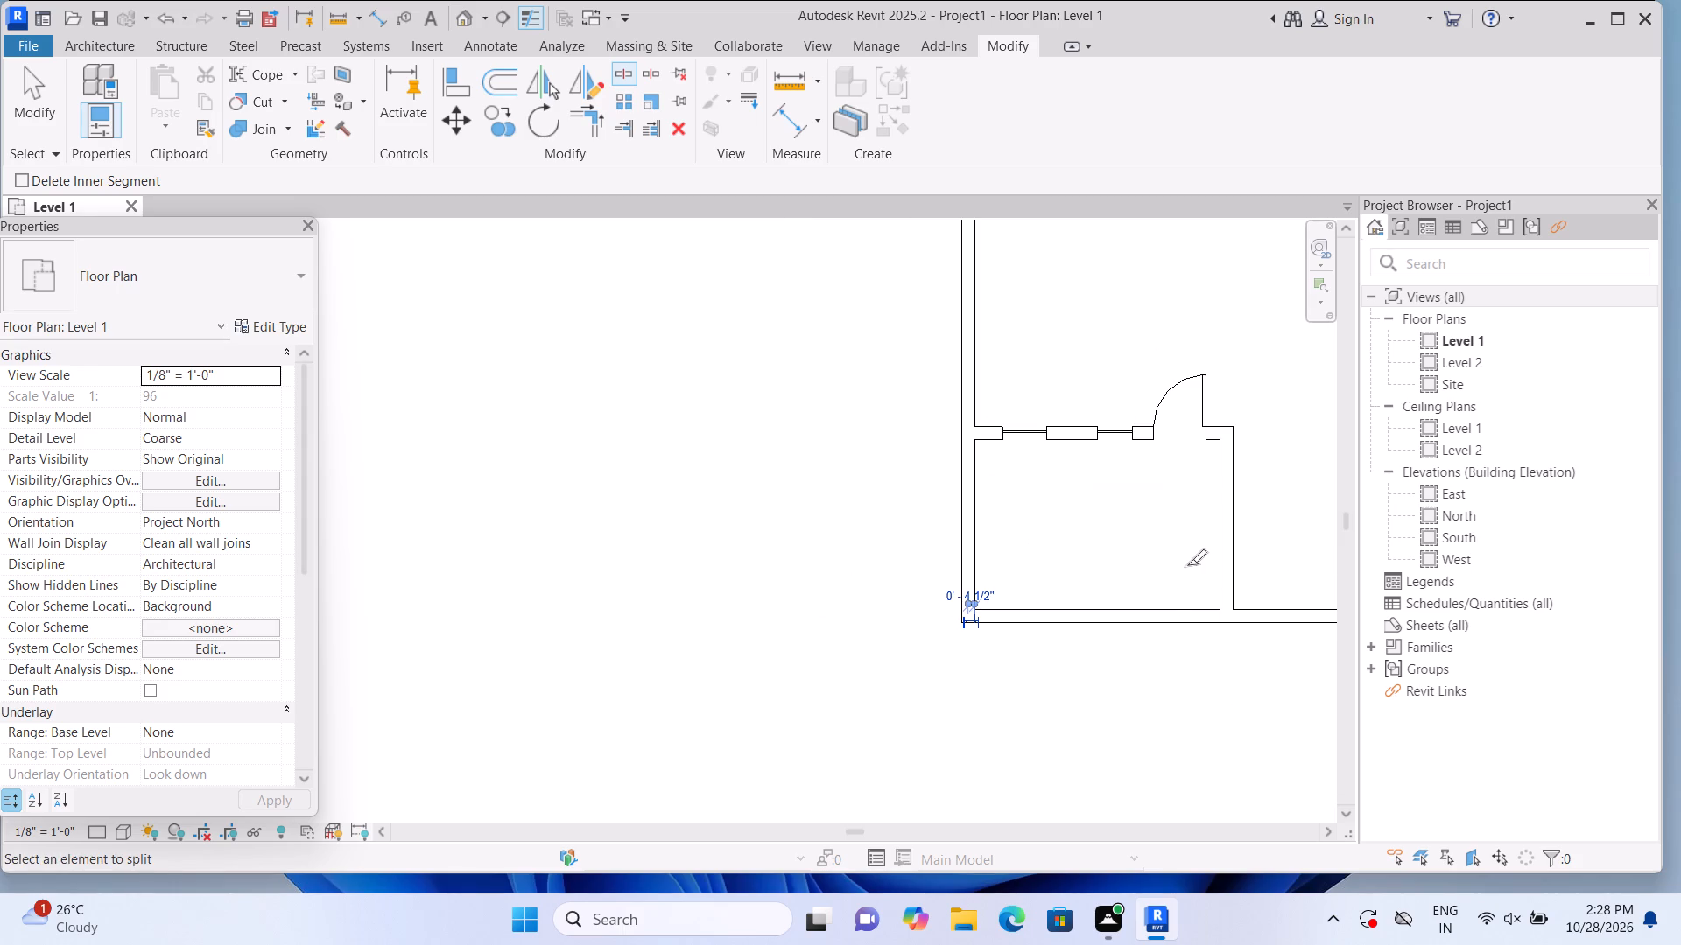
{"action": "key", "text": "Escape"}
{"action": "key", "text": "Escape"}
Split the south exterior wall at the west face of the corner room's east wall.
{"action": "middle_click_drag", "start_coordinate": [1146, 551], "coordinate": [661, 630]}
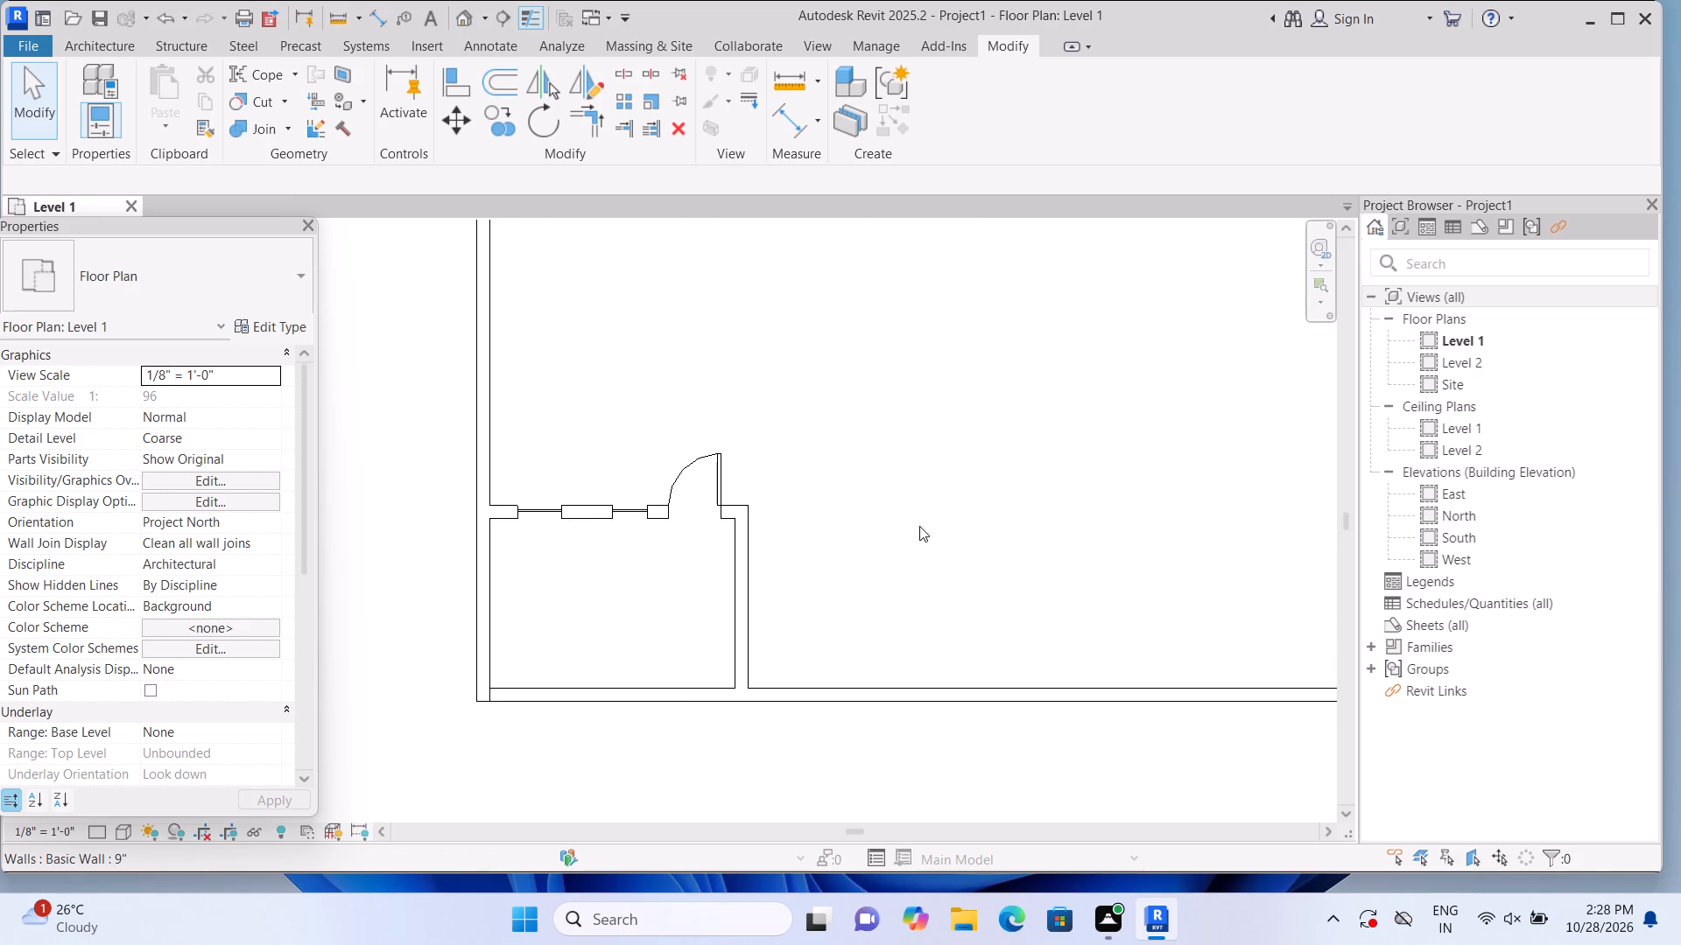
{"action": "scroll", "coordinate": [806, 494], "scroll_direction": "up", "scroll_amount": 2}
{"action": "scroll", "coordinate": [806, 494], "scroll_direction": "down", "scroll_amount": 2}
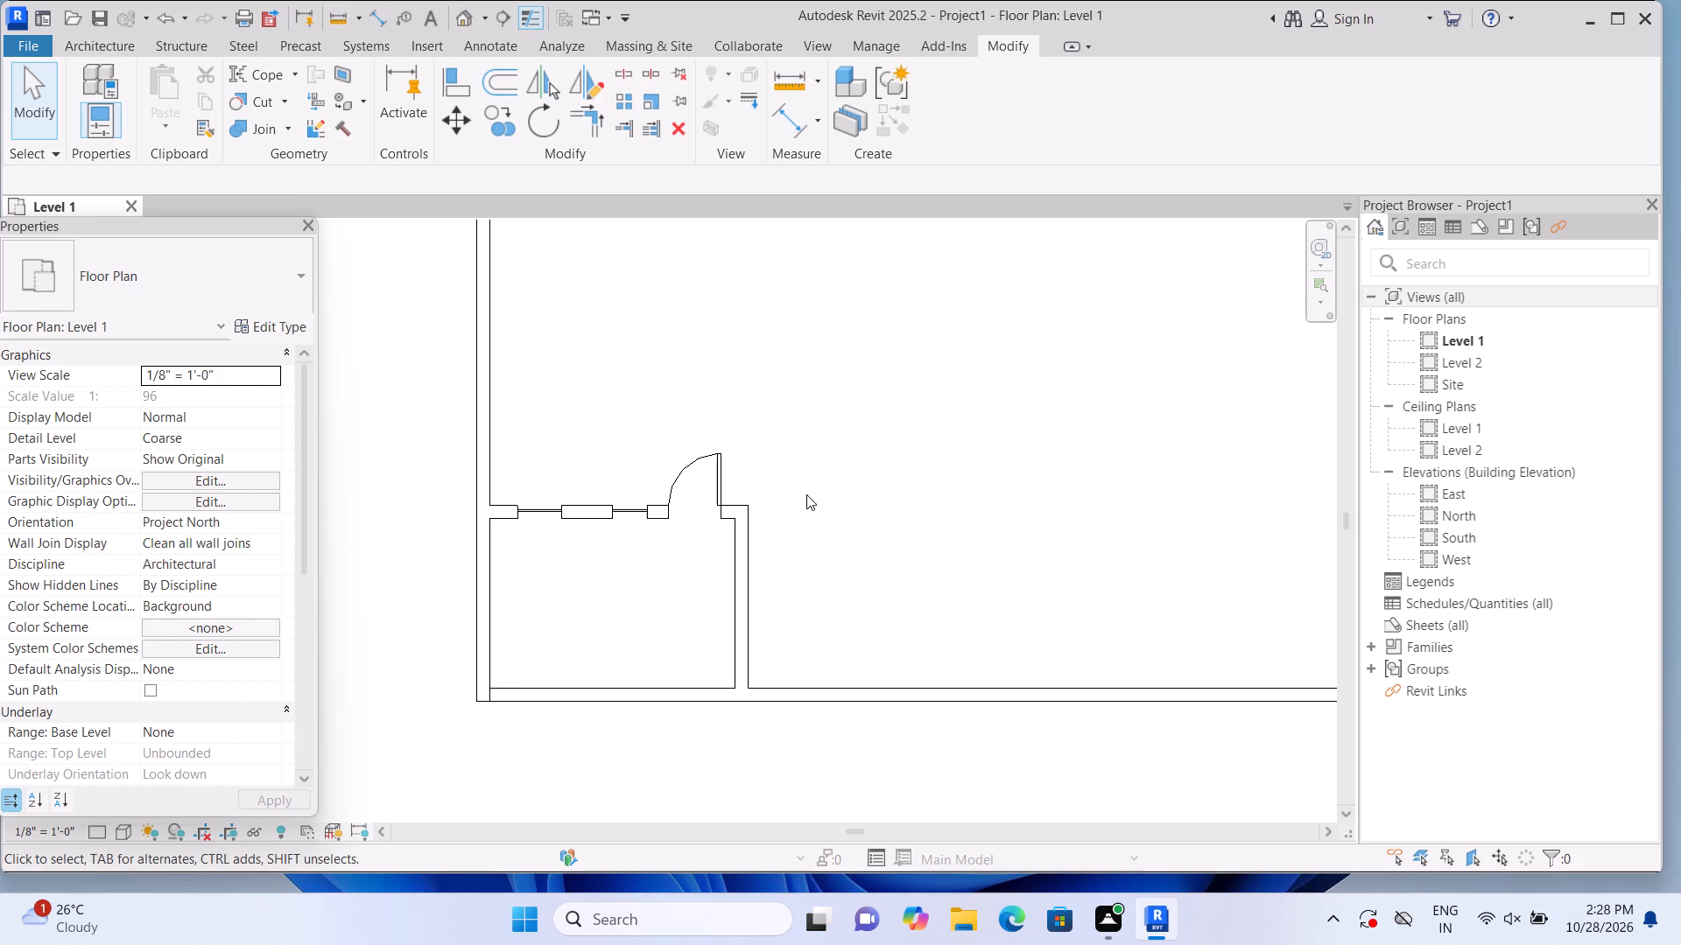
{"action": "middle_click_drag", "start_coordinate": [776, 508], "coordinate": [587, 596]}
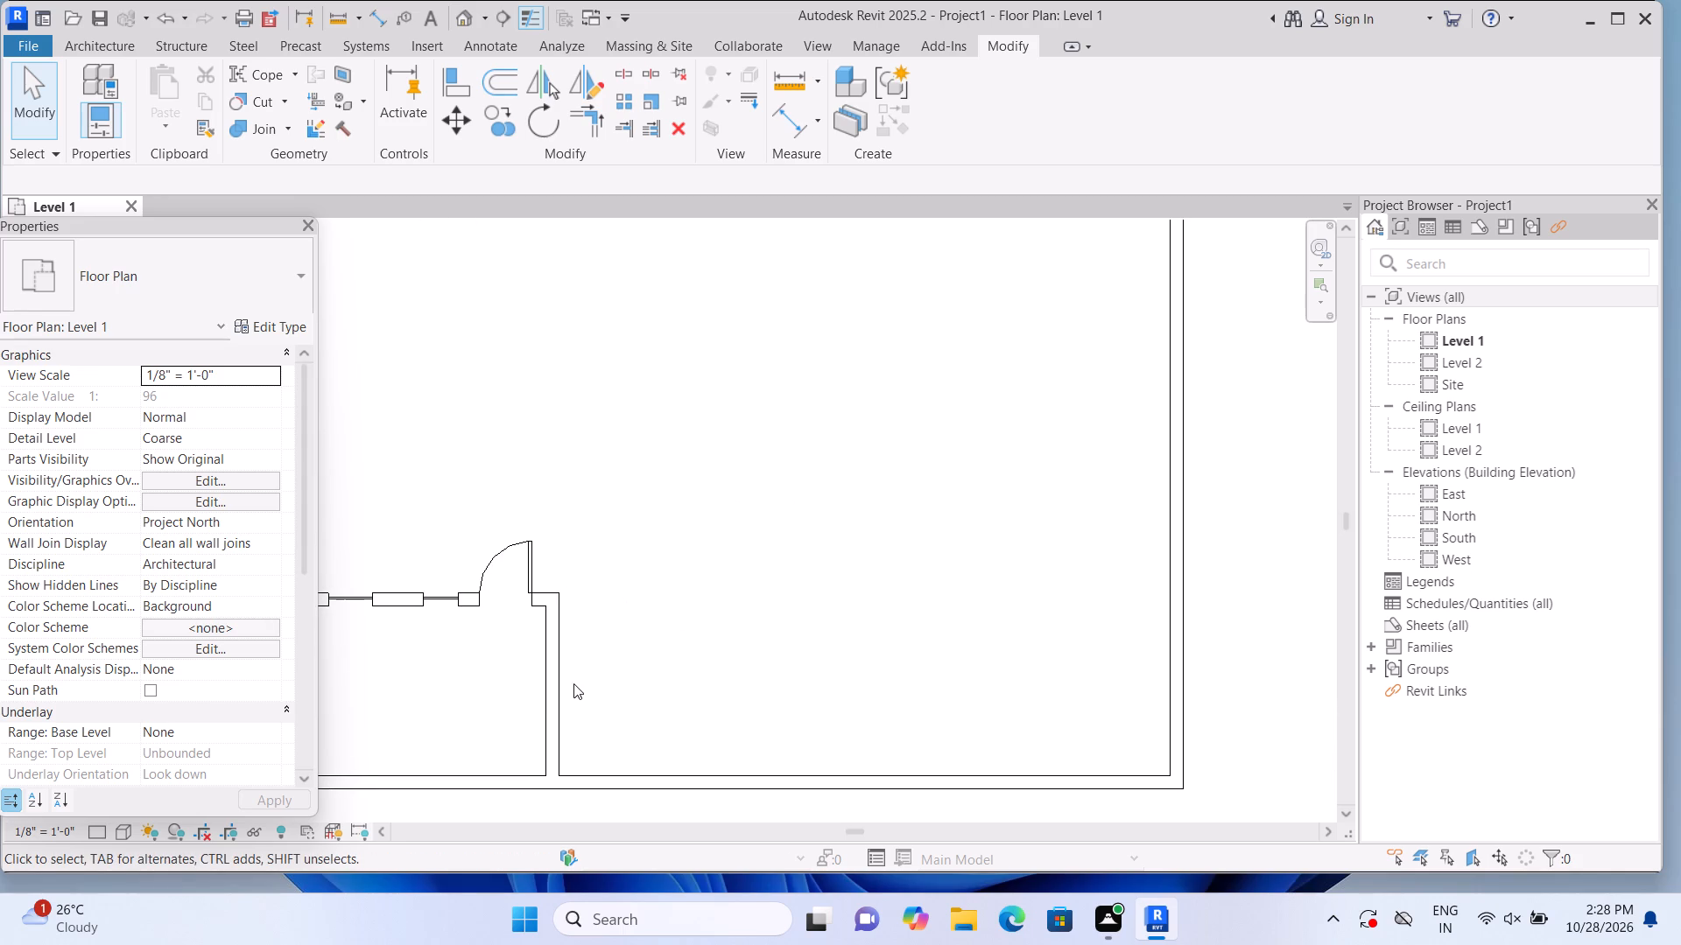
{"action": "left_click_drag", "start_coordinate": [717, 661], "coordinate": [804, 559]}
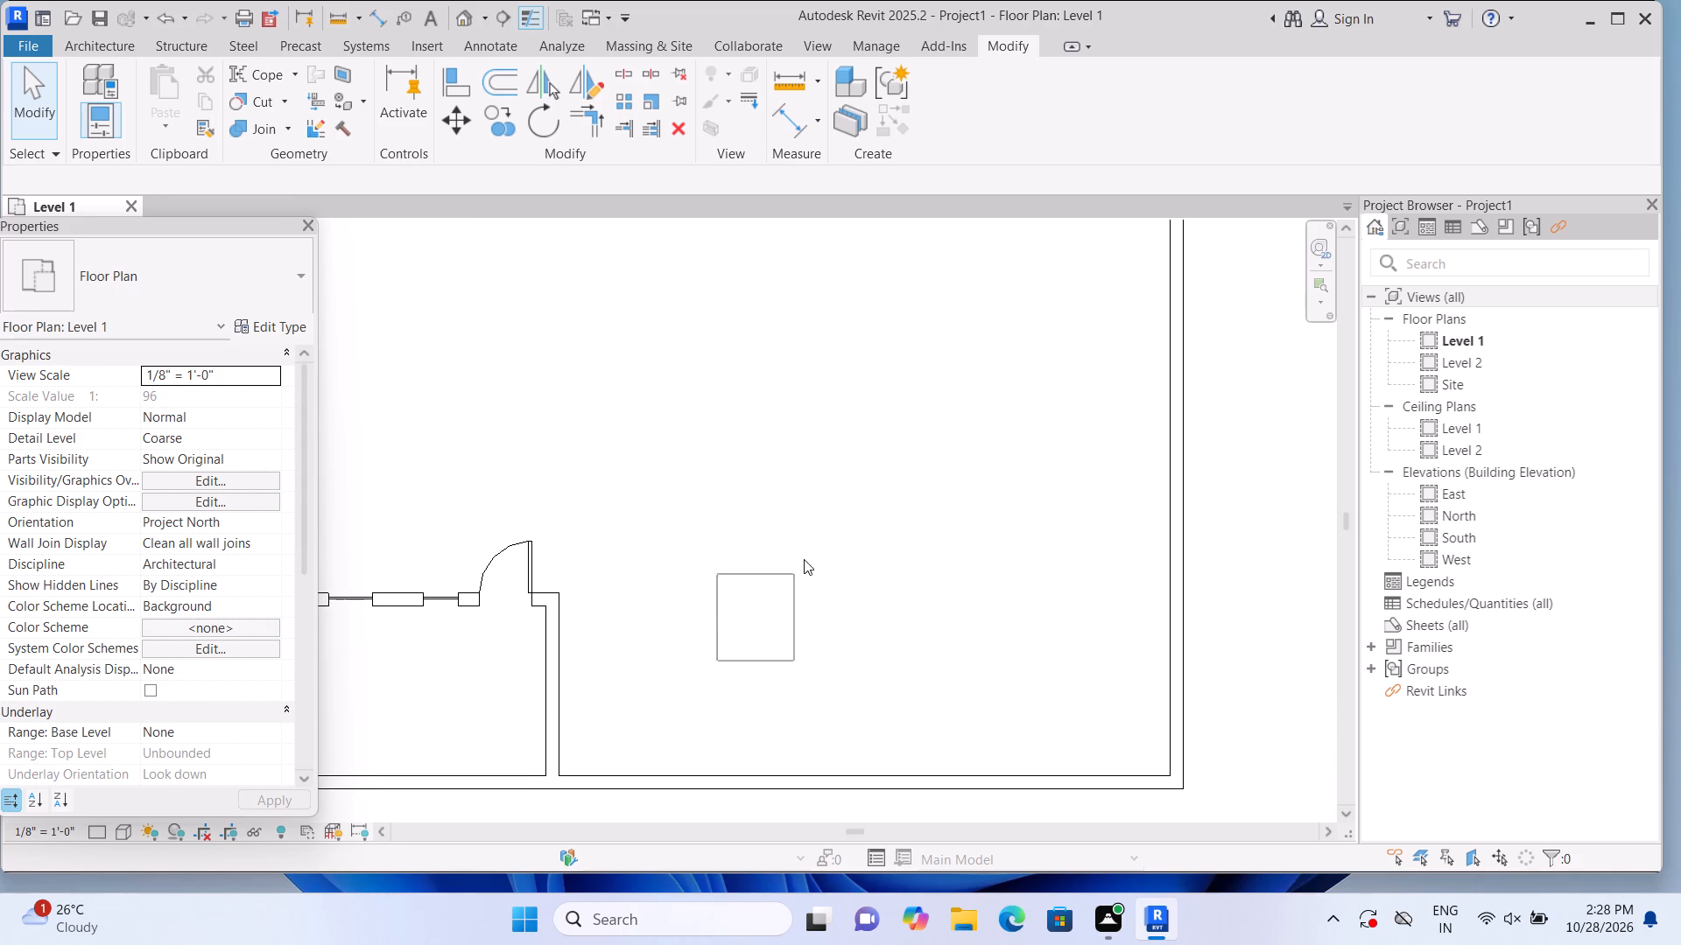
{"action": "left_click_drag", "start_coordinate": [804, 559], "coordinate": [801, 564]}
{"action": "middle_click_drag", "start_coordinate": [778, 597], "coordinate": [967, 477]}
{"action": "scroll", "coordinate": [817, 652], "scroll_direction": "up", "scroll_amount": 1}
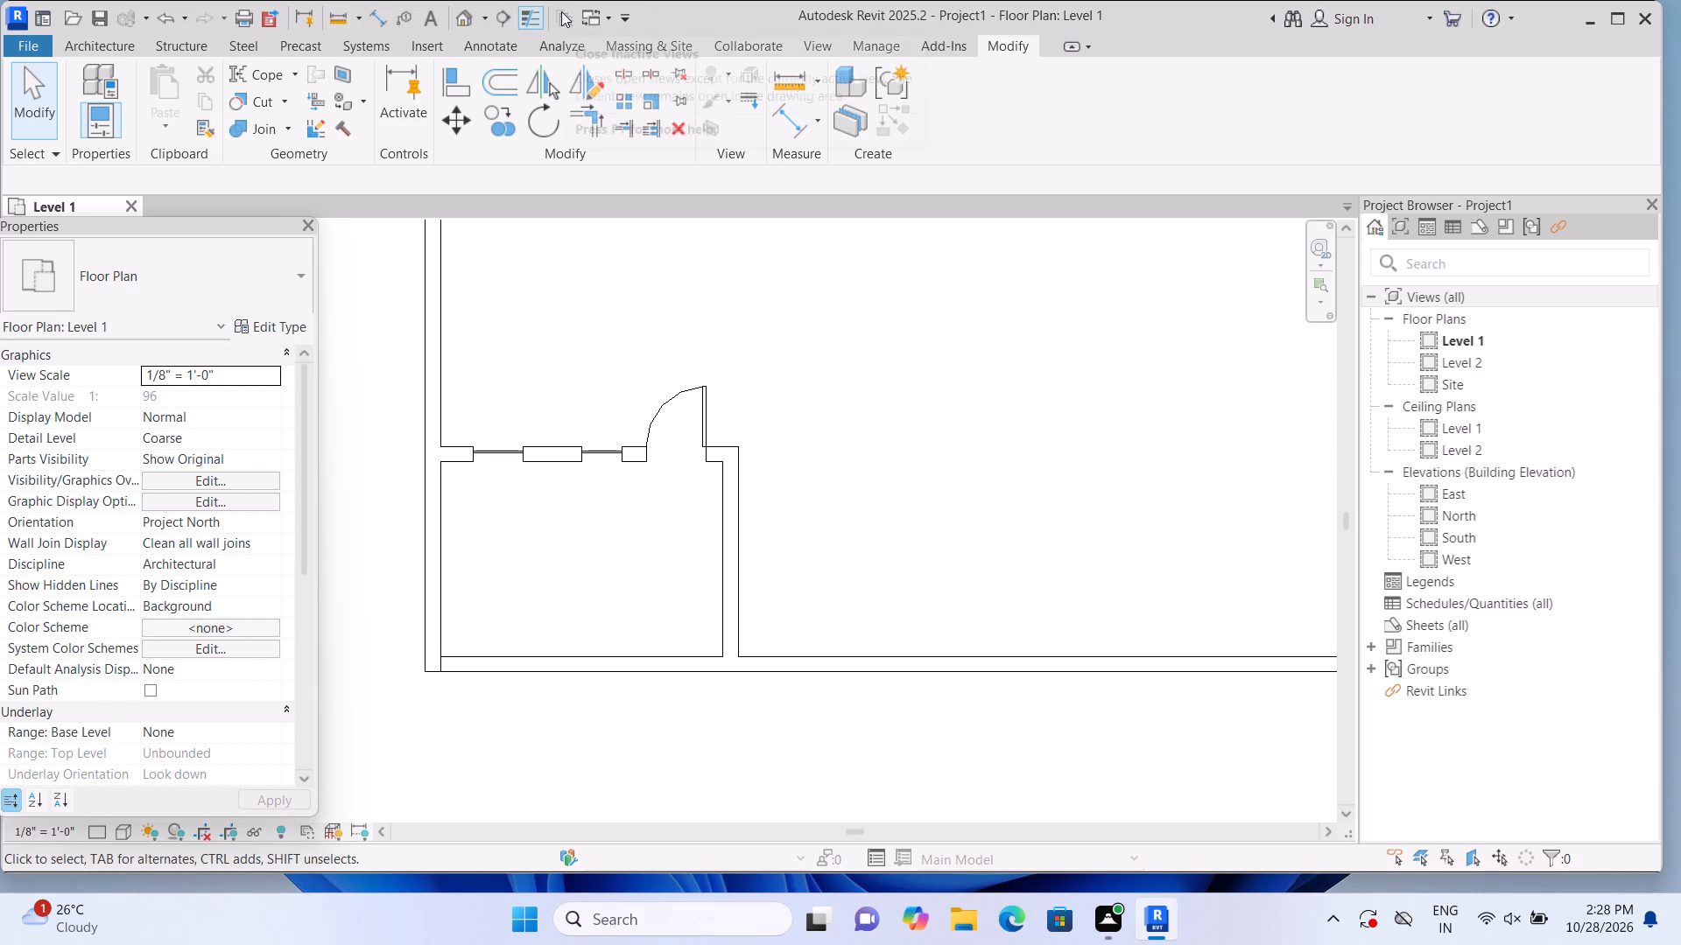
{"action": "left_click", "coordinate": [121, 47]}
{"action": "left_click", "coordinate": [898, 123]}
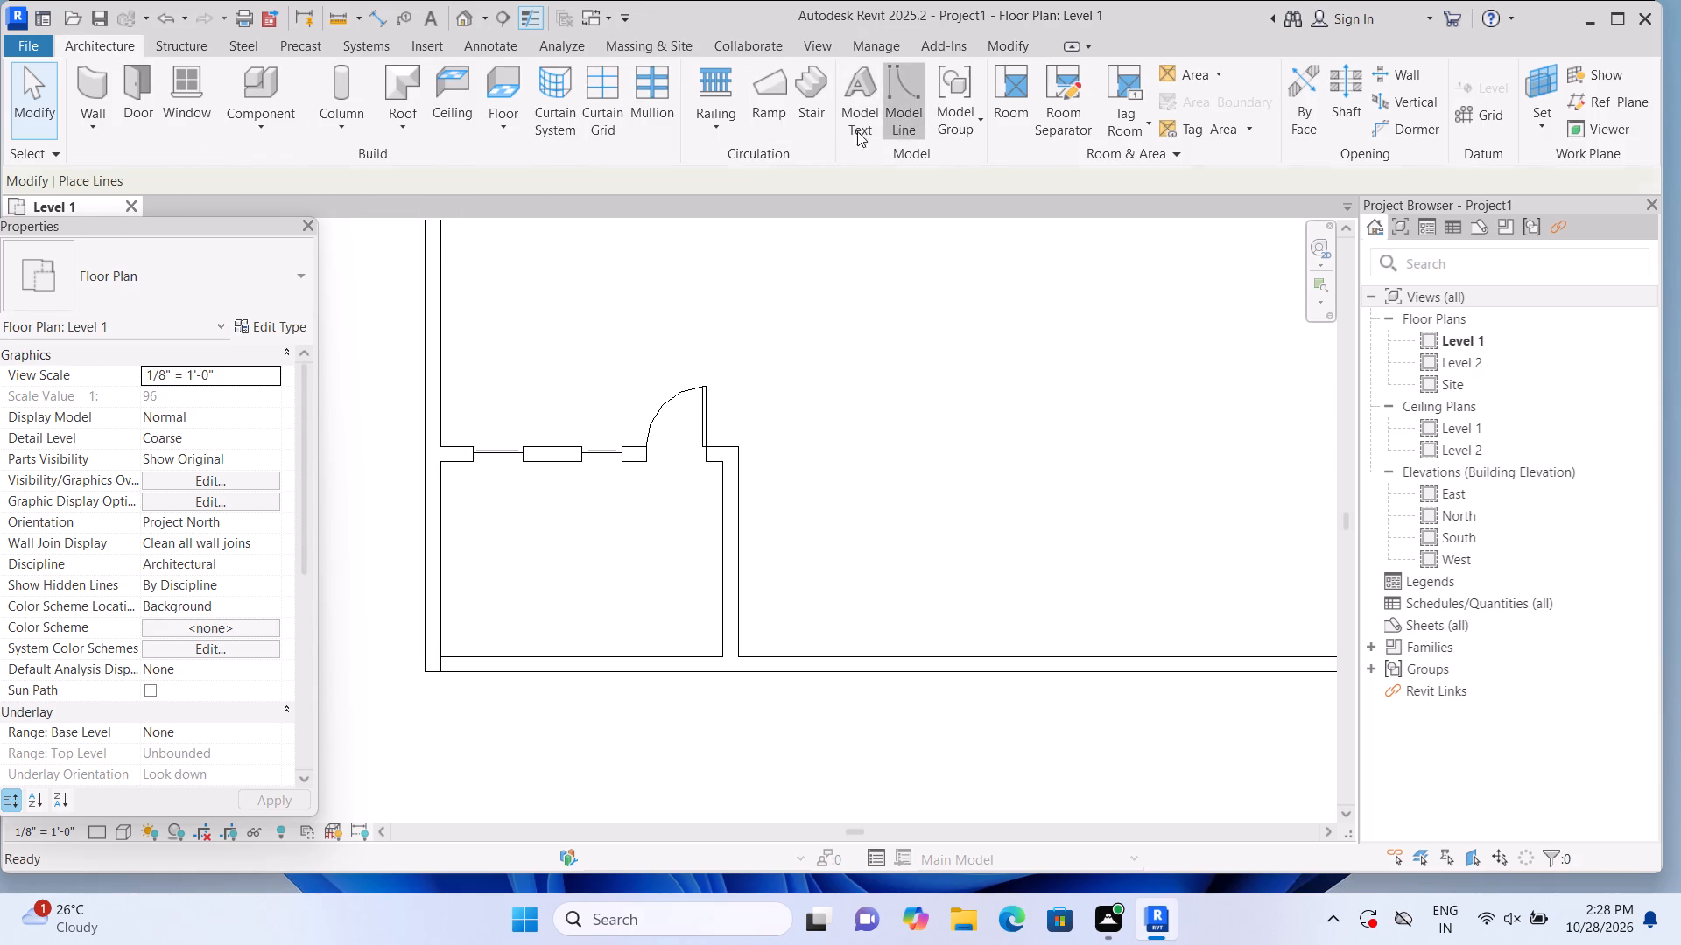
{"action": "left_click", "coordinate": [629, 74]}
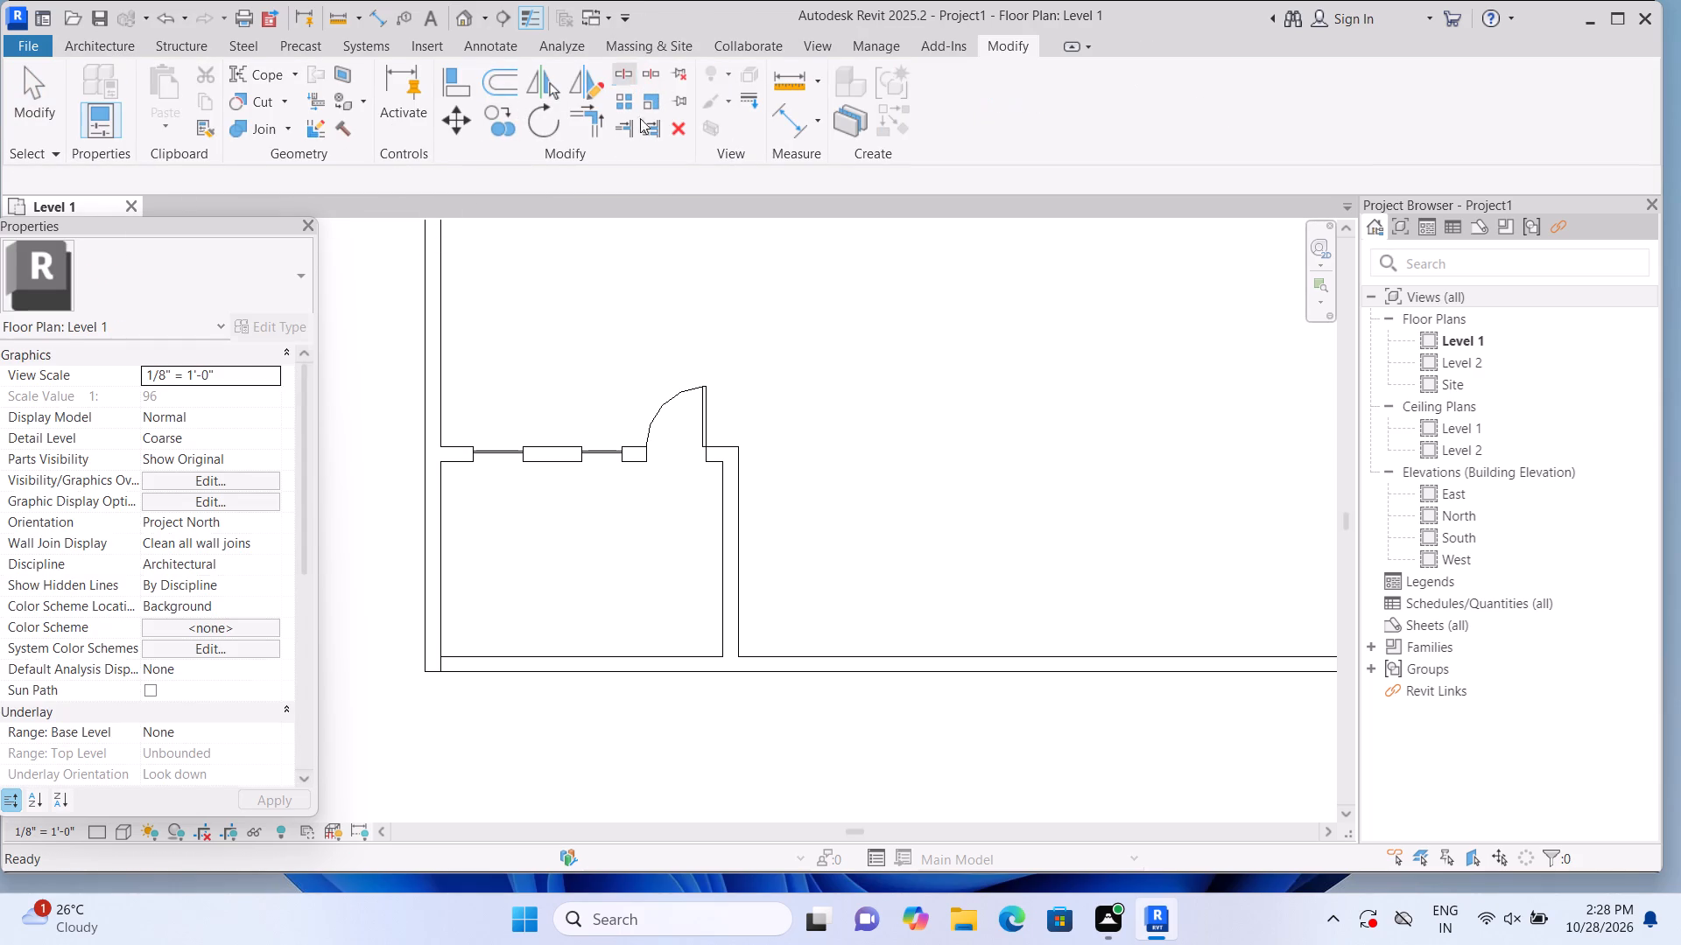
{"action": "scroll", "coordinate": [749, 692], "scroll_direction": "up", "scroll_amount": 4}
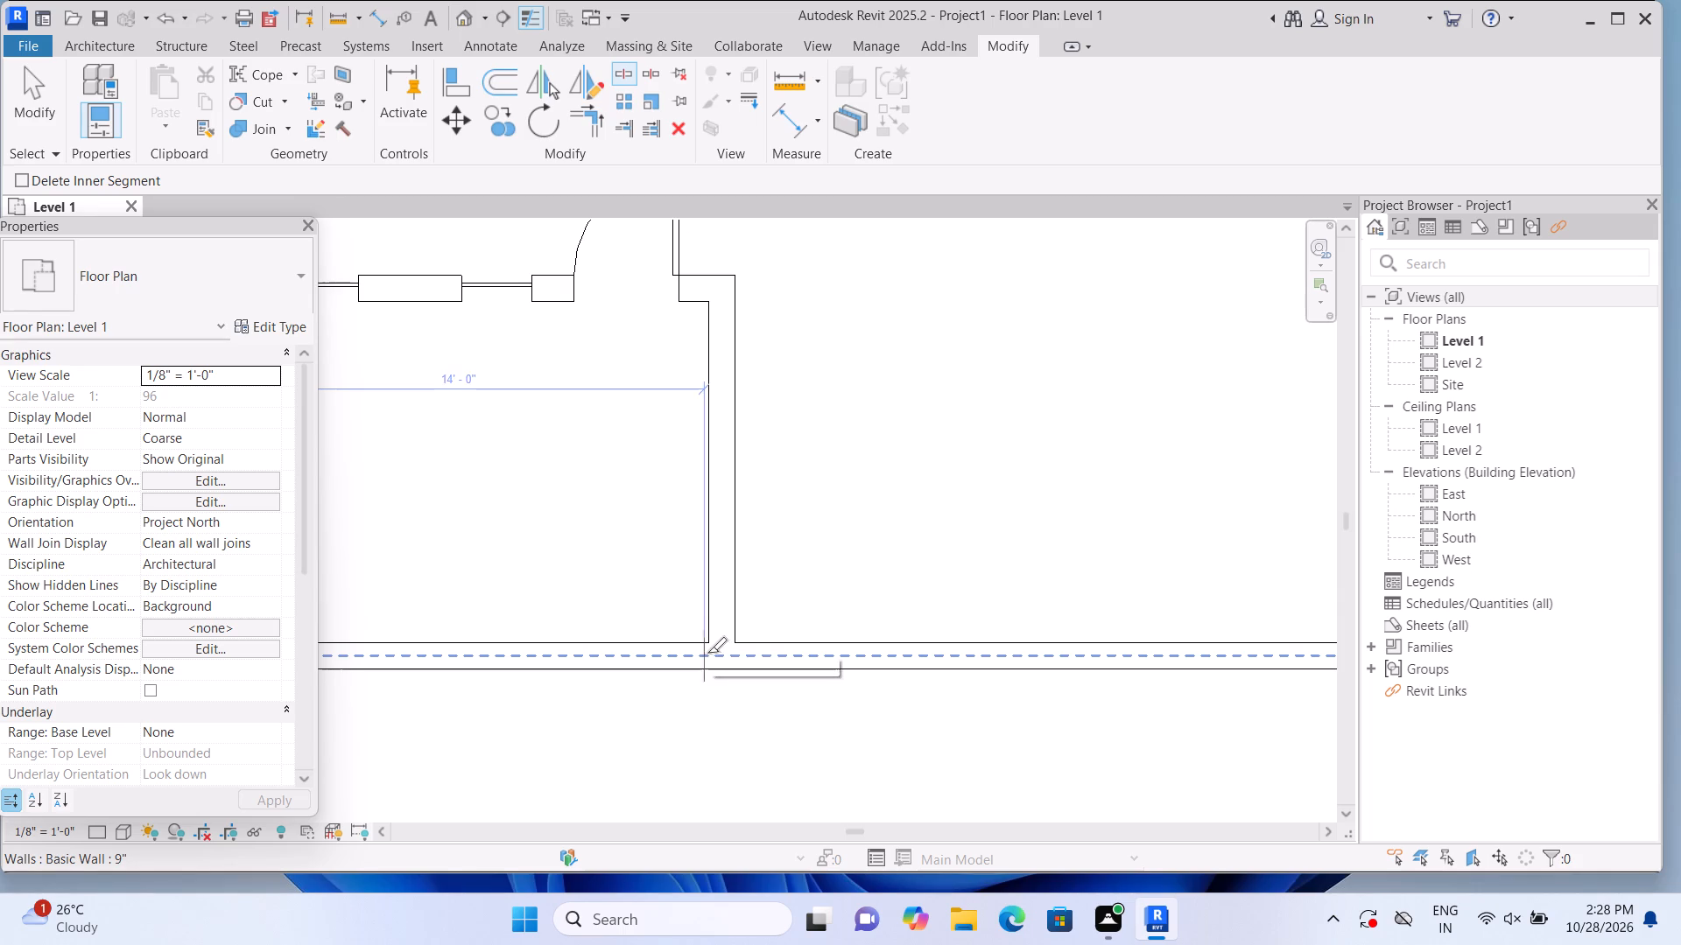
{"action": "scroll", "coordinate": [707, 653], "scroll_direction": "up", "scroll_amount": 6}
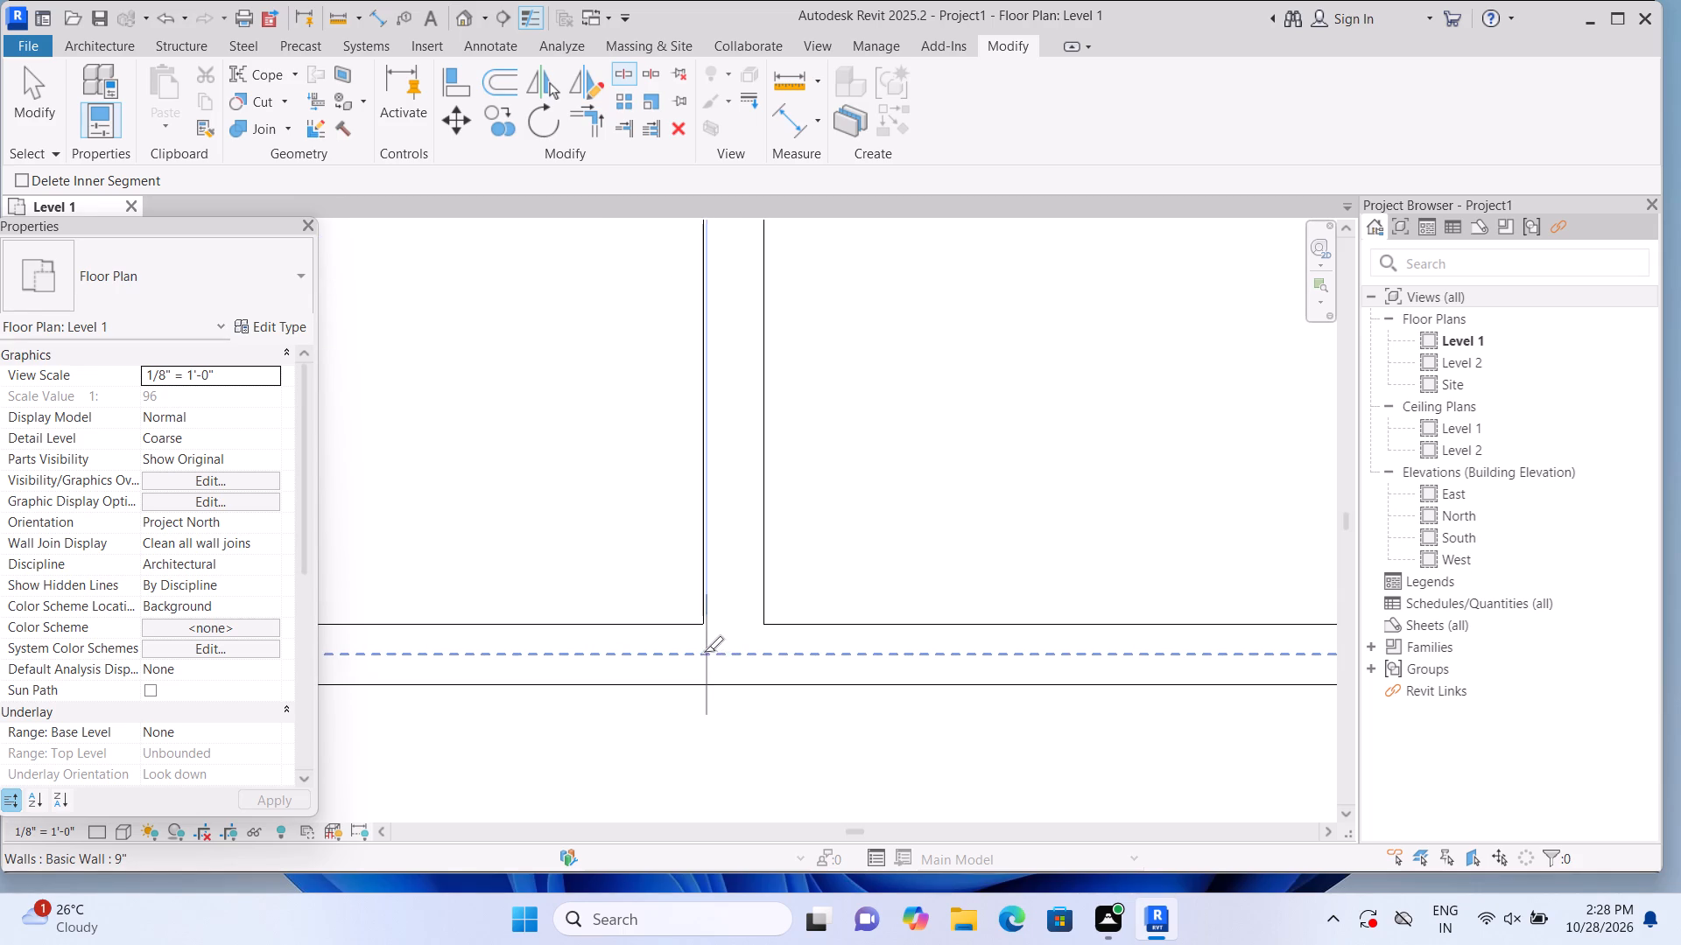
{"action": "scroll", "coordinate": [704, 652], "scroll_direction": "up", "scroll_amount": 5}
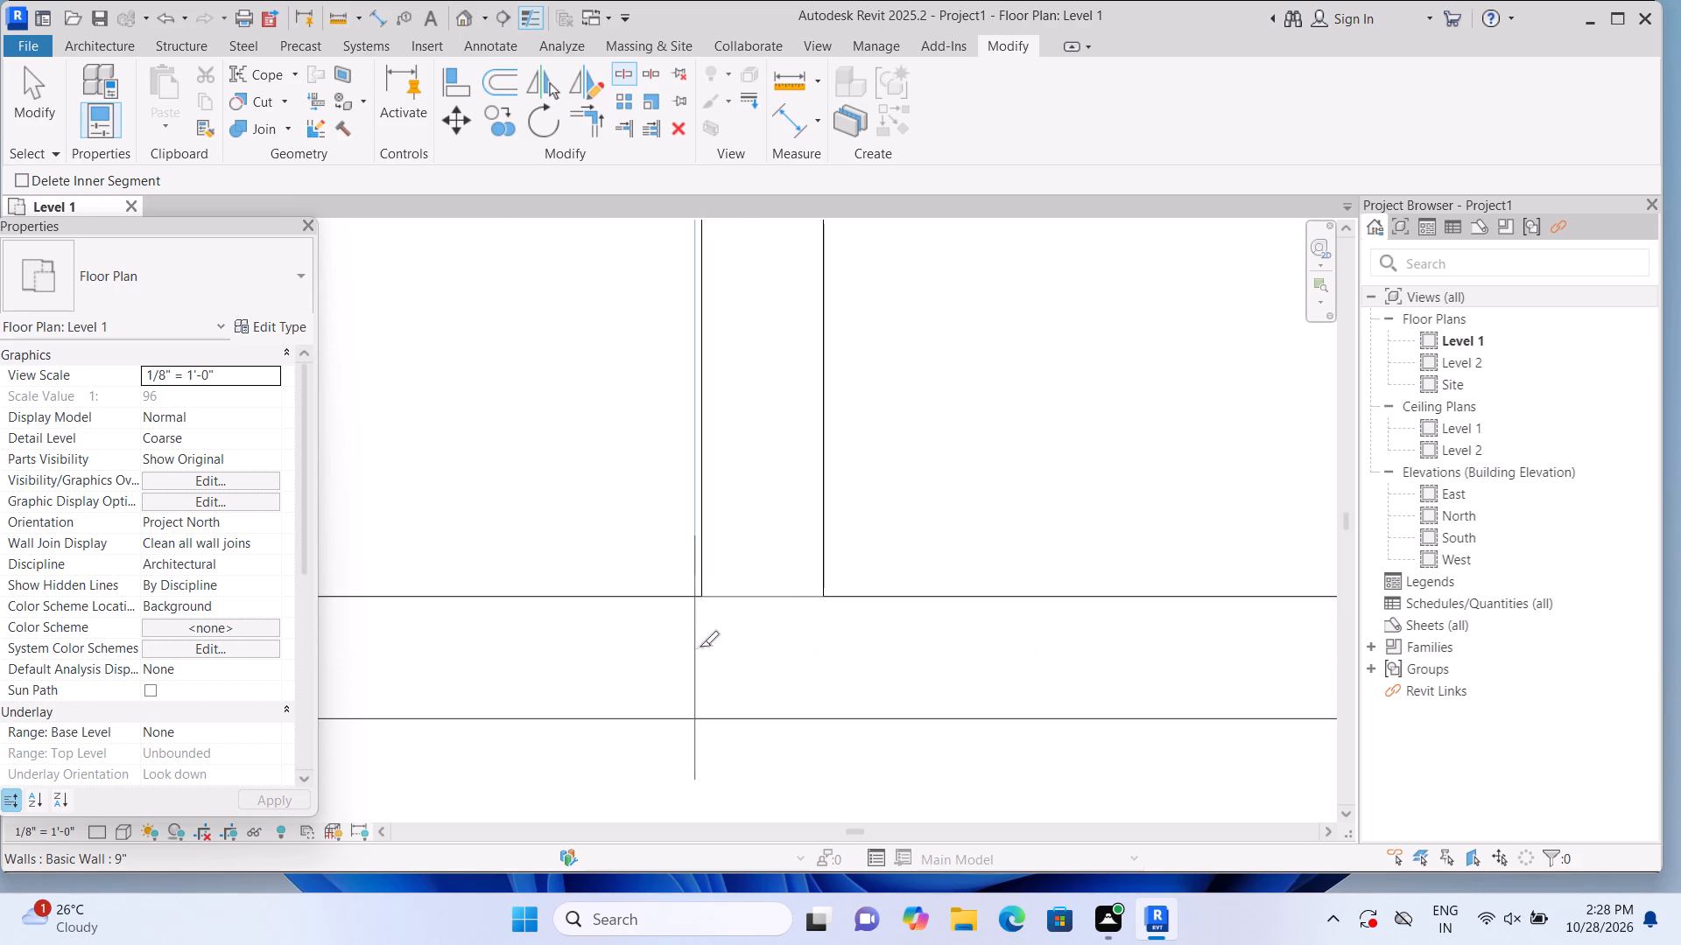
{"action": "scroll", "coordinate": [702, 649], "scroll_direction": "up", "scroll_amount": 2}
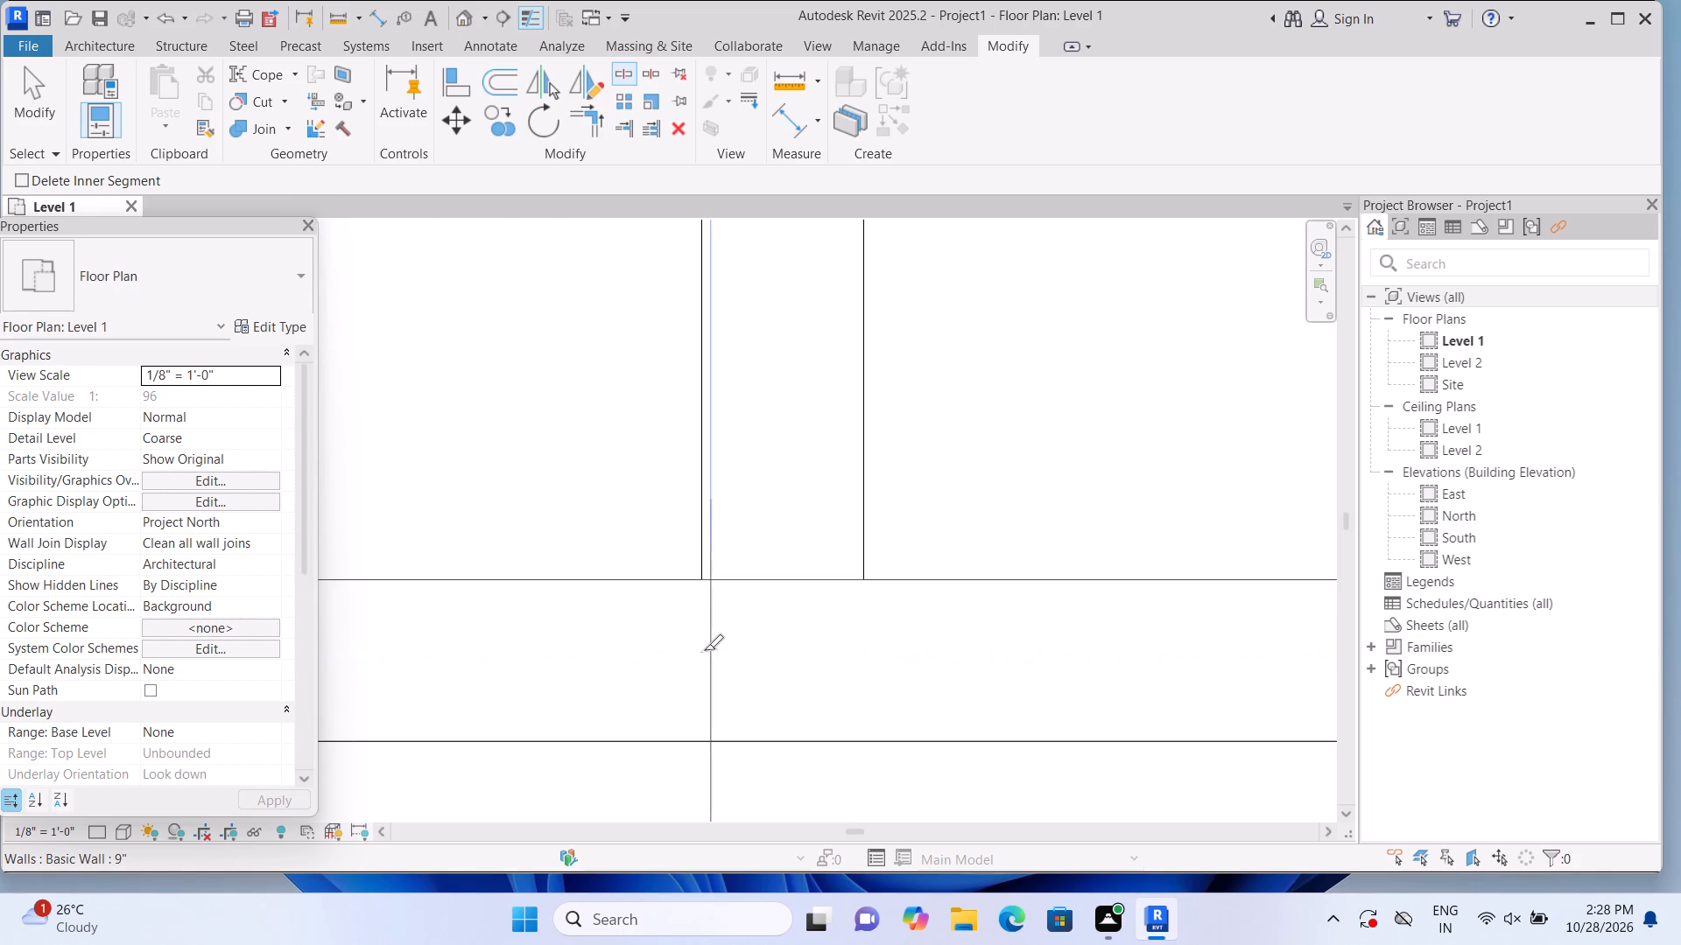
{"action": "scroll", "coordinate": [703, 649], "scroll_direction": "up", "scroll_amount": 2}
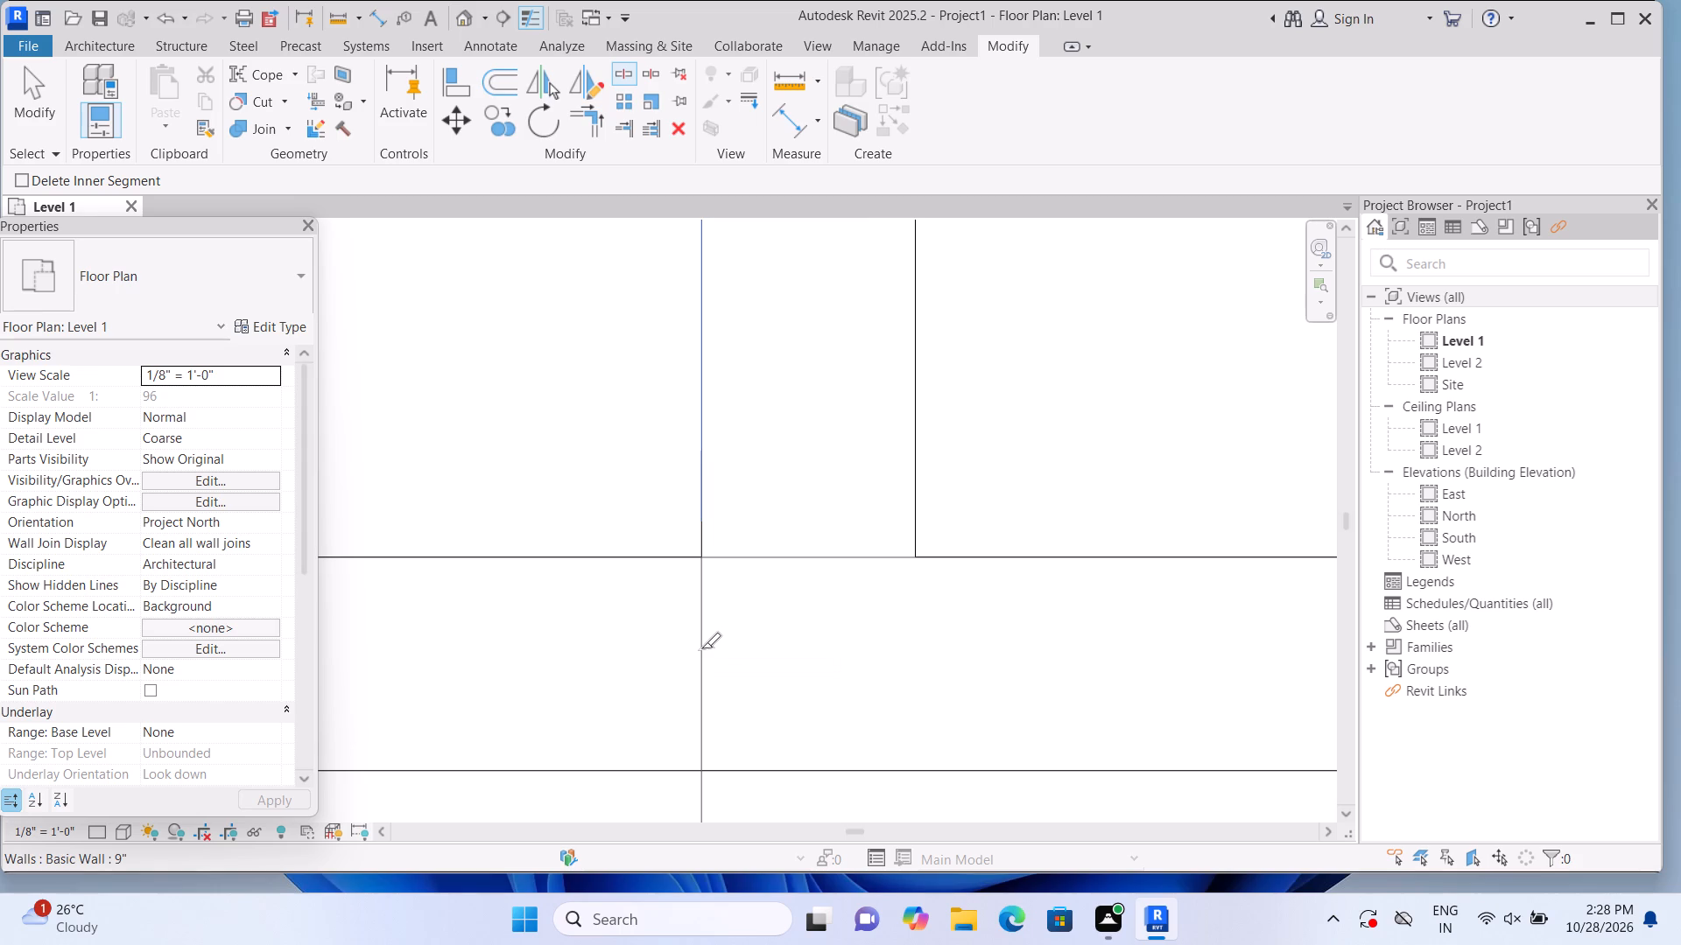
{"action": "left_click", "coordinate": [701, 648]}
{"action": "scroll", "coordinate": [700, 648], "scroll_direction": "down", "scroll_amount": 13}
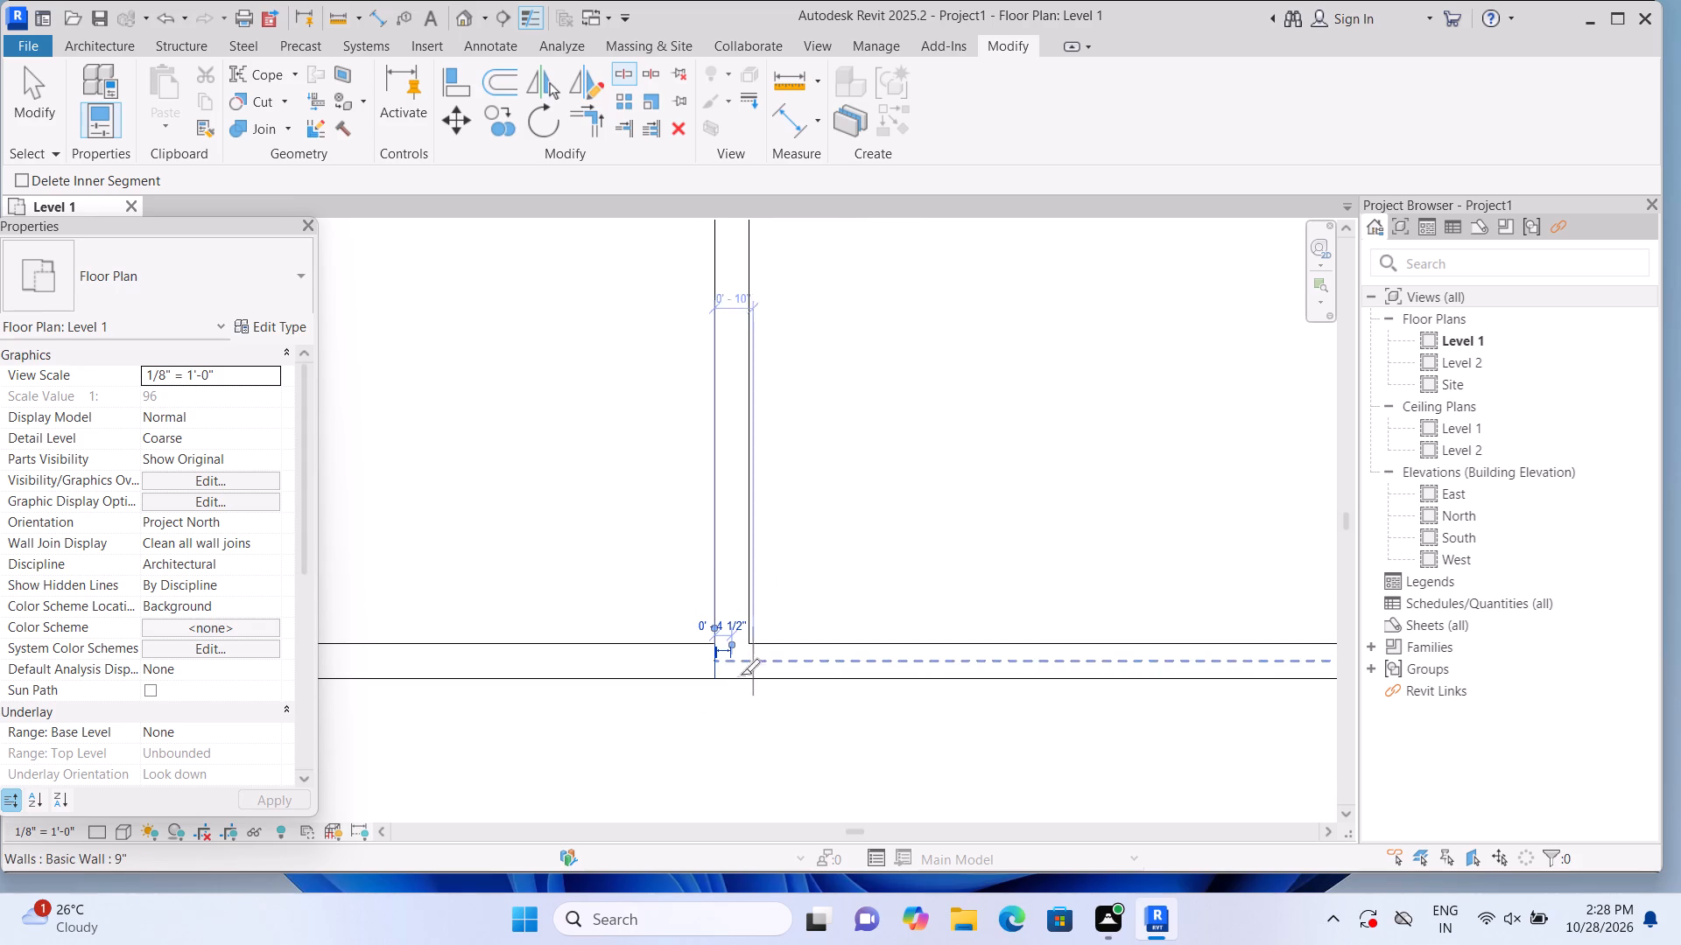
{"action": "key", "text": "Escape"}
{"action": "key", "text": "Escape"}
{"action": "key", "text": "Escape"}
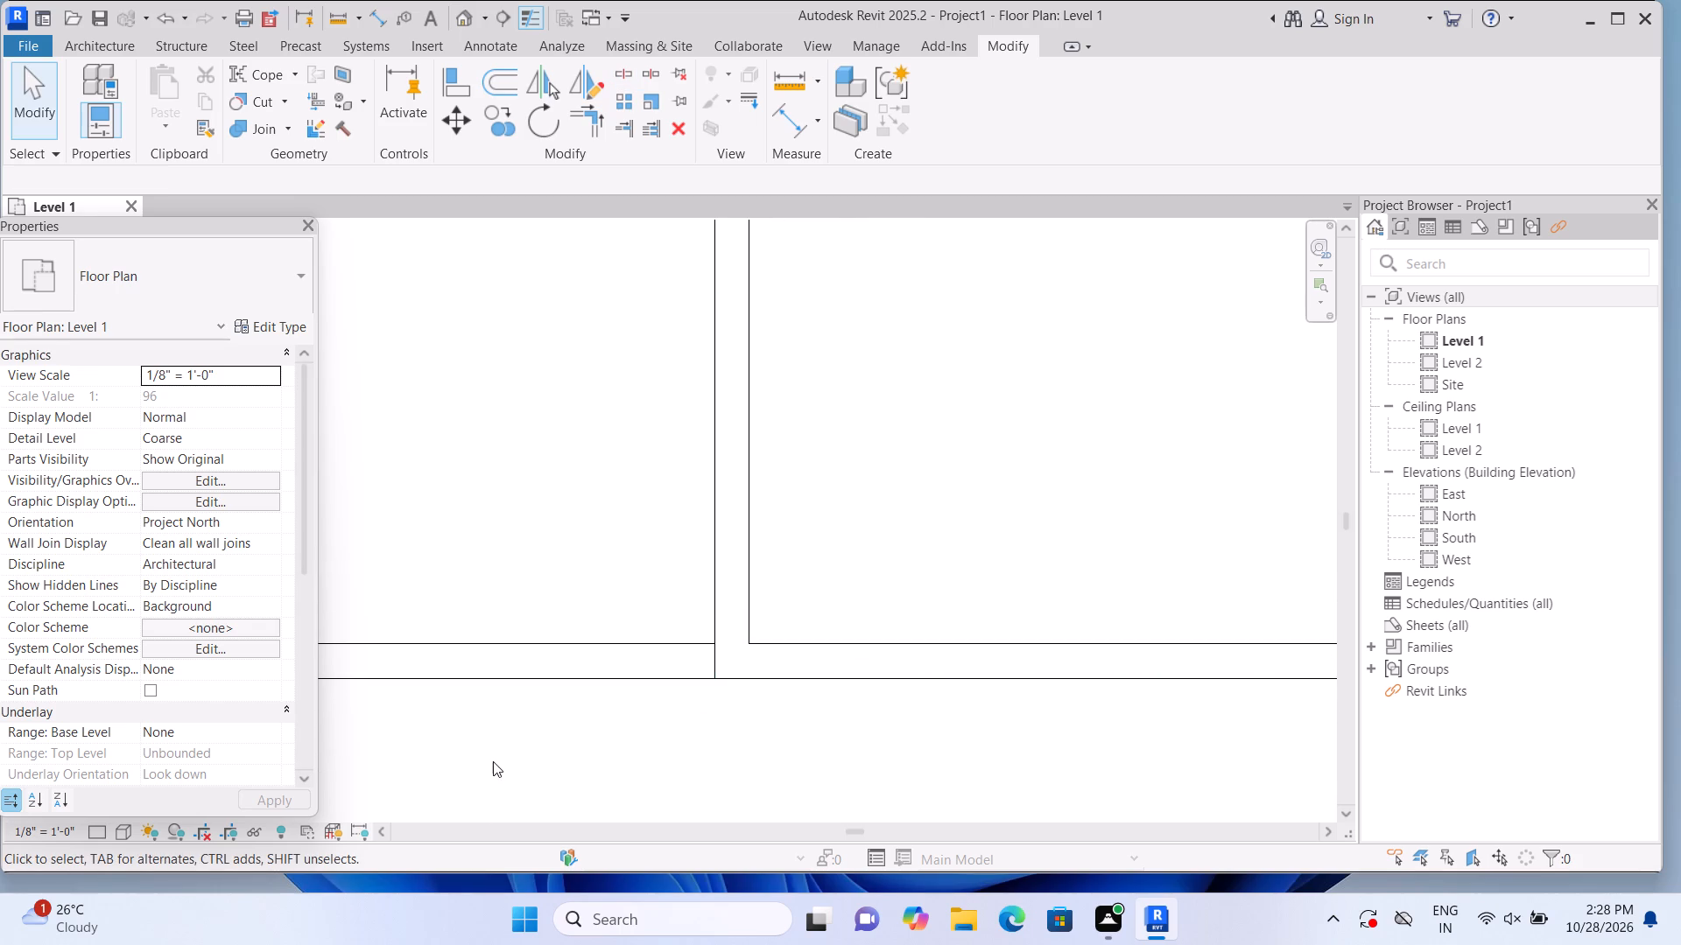
Delete the split-off south wall segment that closes the corner room.
{"action": "middle_click_drag", "start_coordinate": [500, 766], "coordinate": [831, 815]}
{"action": "left_click", "coordinate": [804, 718]}
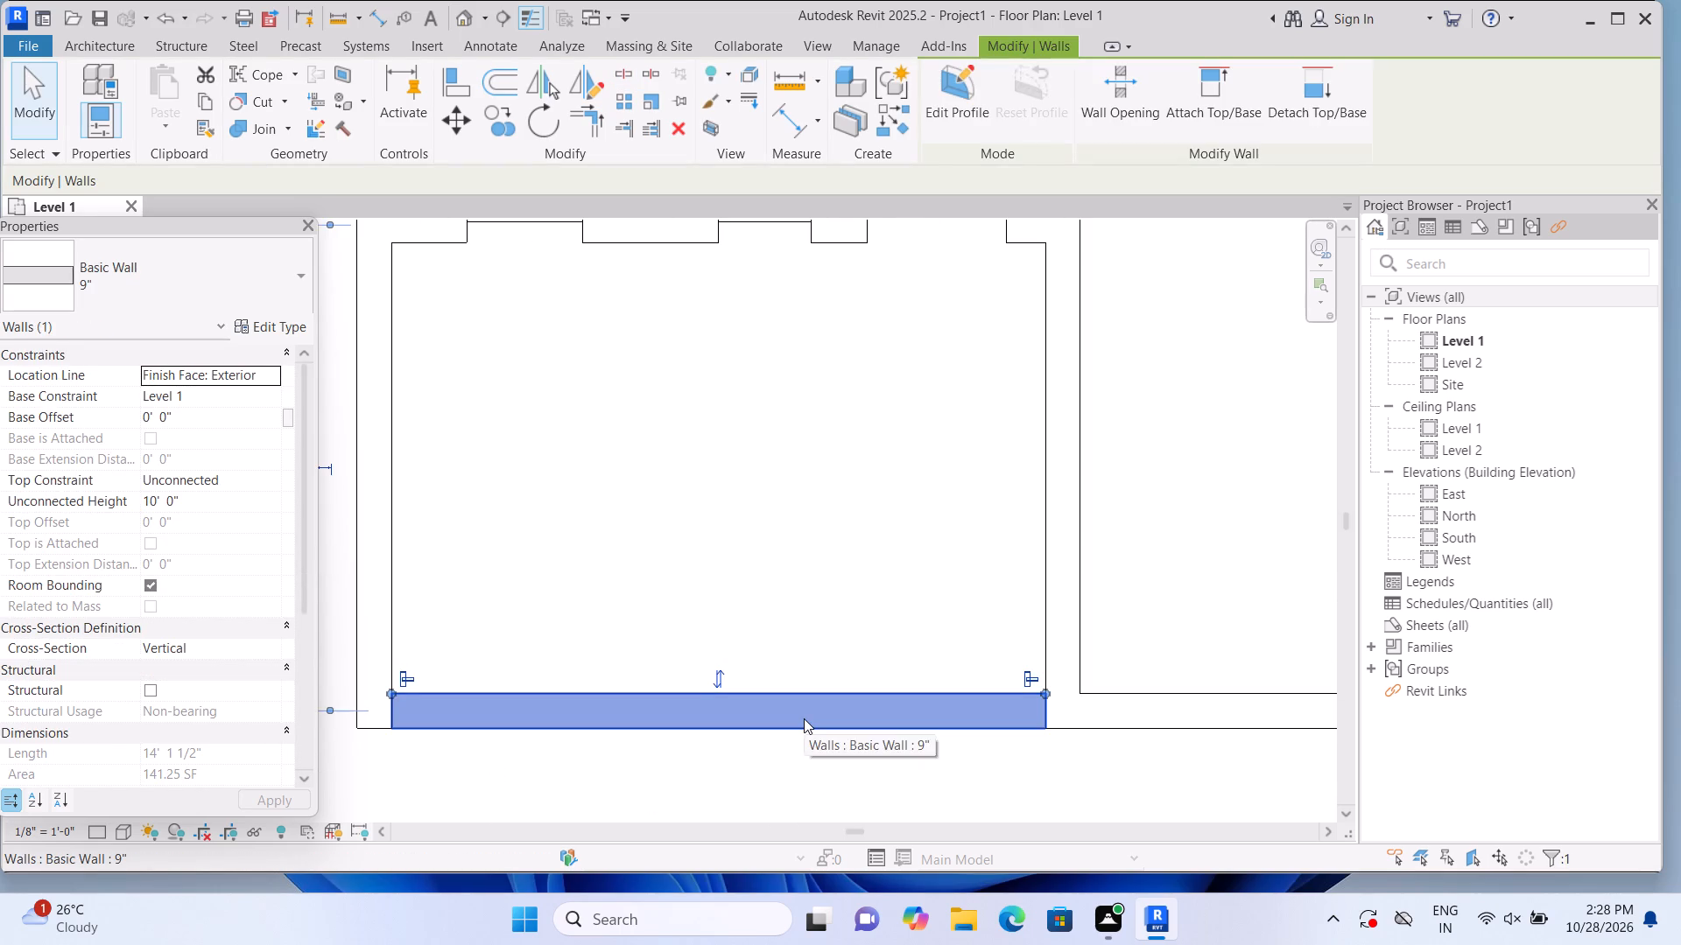
{"action": "key", "text": "Delete"}
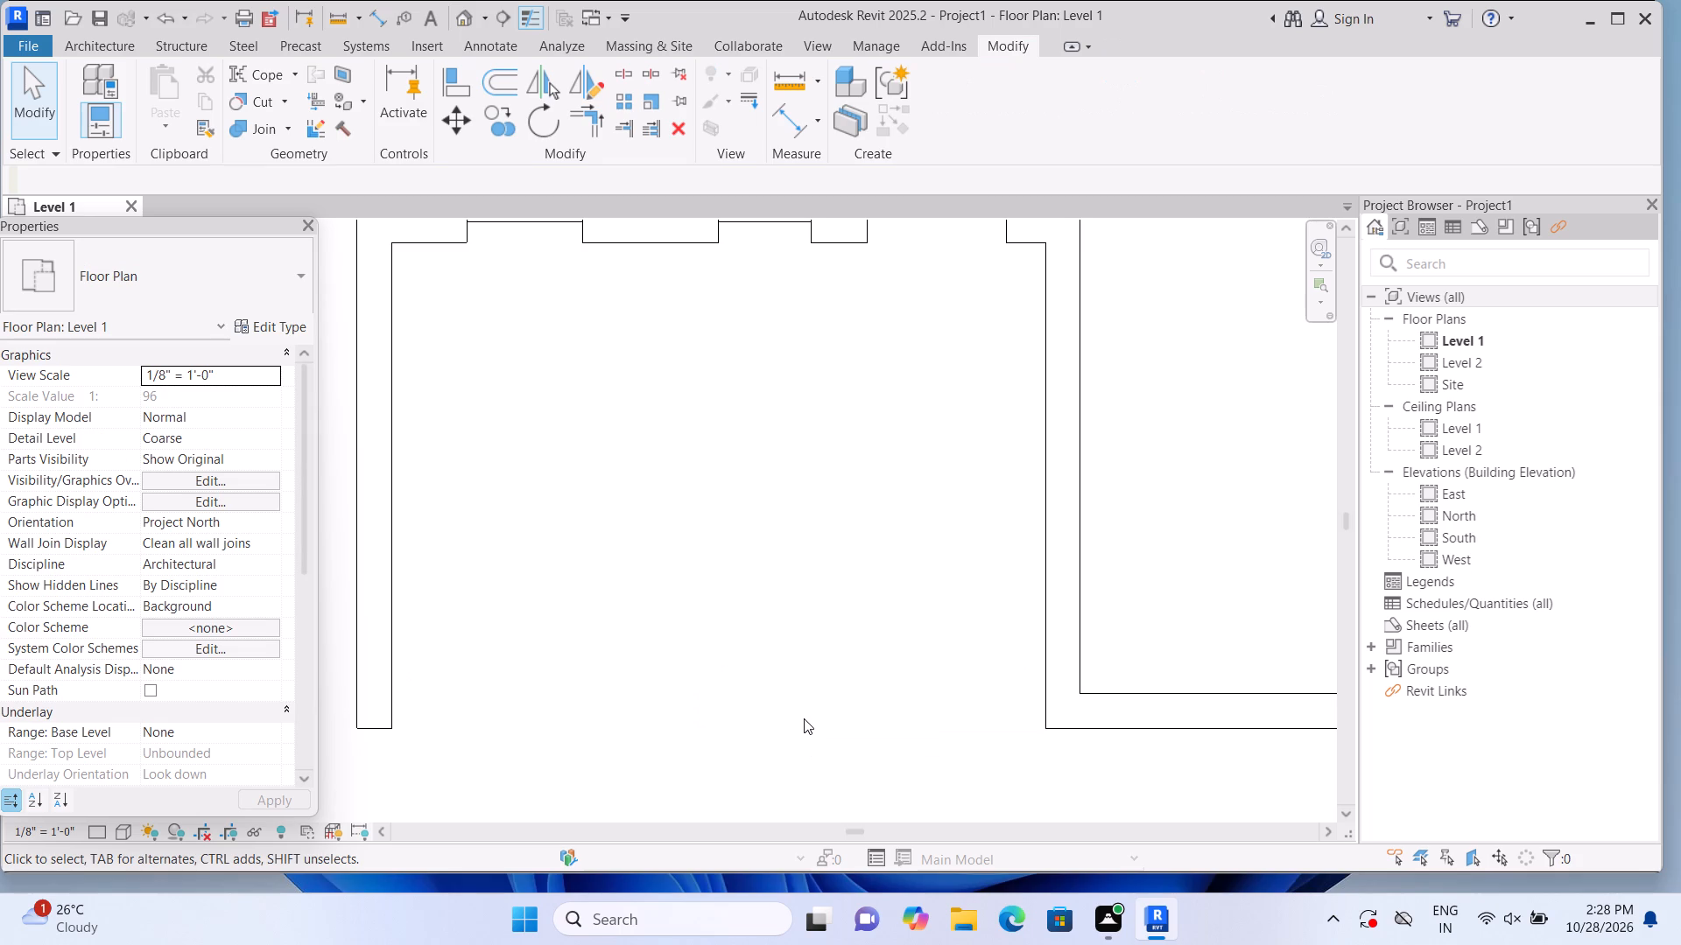
{"action": "scroll", "coordinate": [839, 487], "scroll_direction": "down", "scroll_amount": 4}
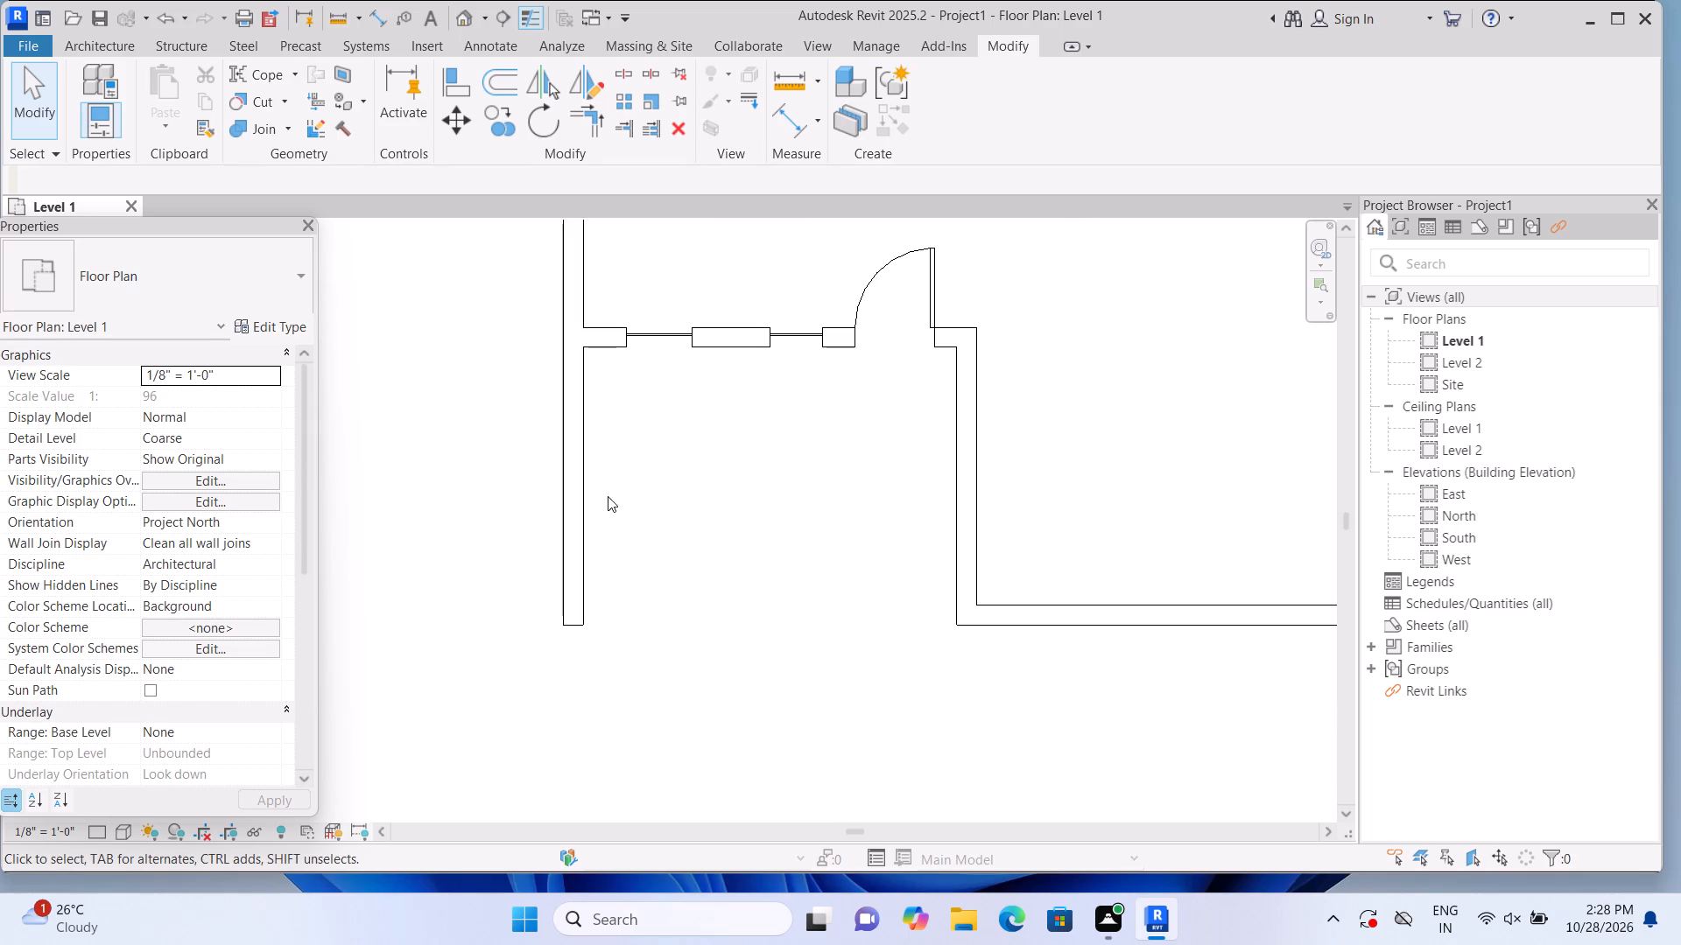
Draw an 8'-0" Curtain Wall 1 along the south exterior wall, starting 6'-0" east of the recess's east wall.
{"action": "middle_click_drag", "start_coordinate": [826, 548], "coordinate": [419, 562]}
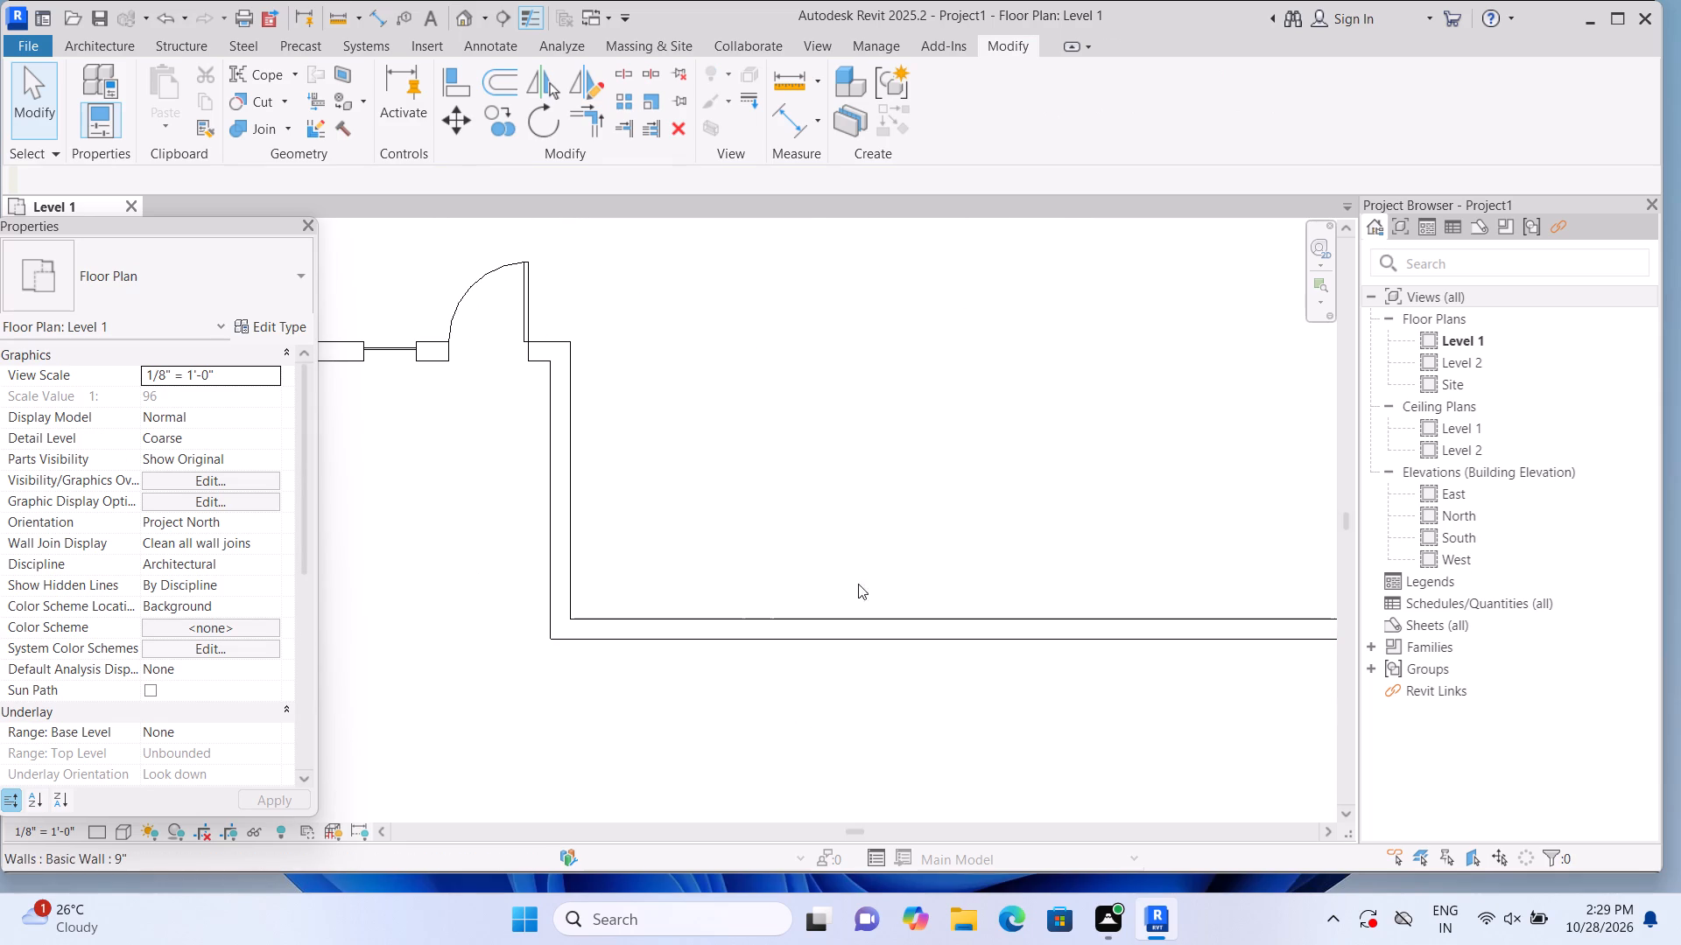
{"action": "middle_click_drag", "start_coordinate": [918, 558], "coordinate": [747, 534]}
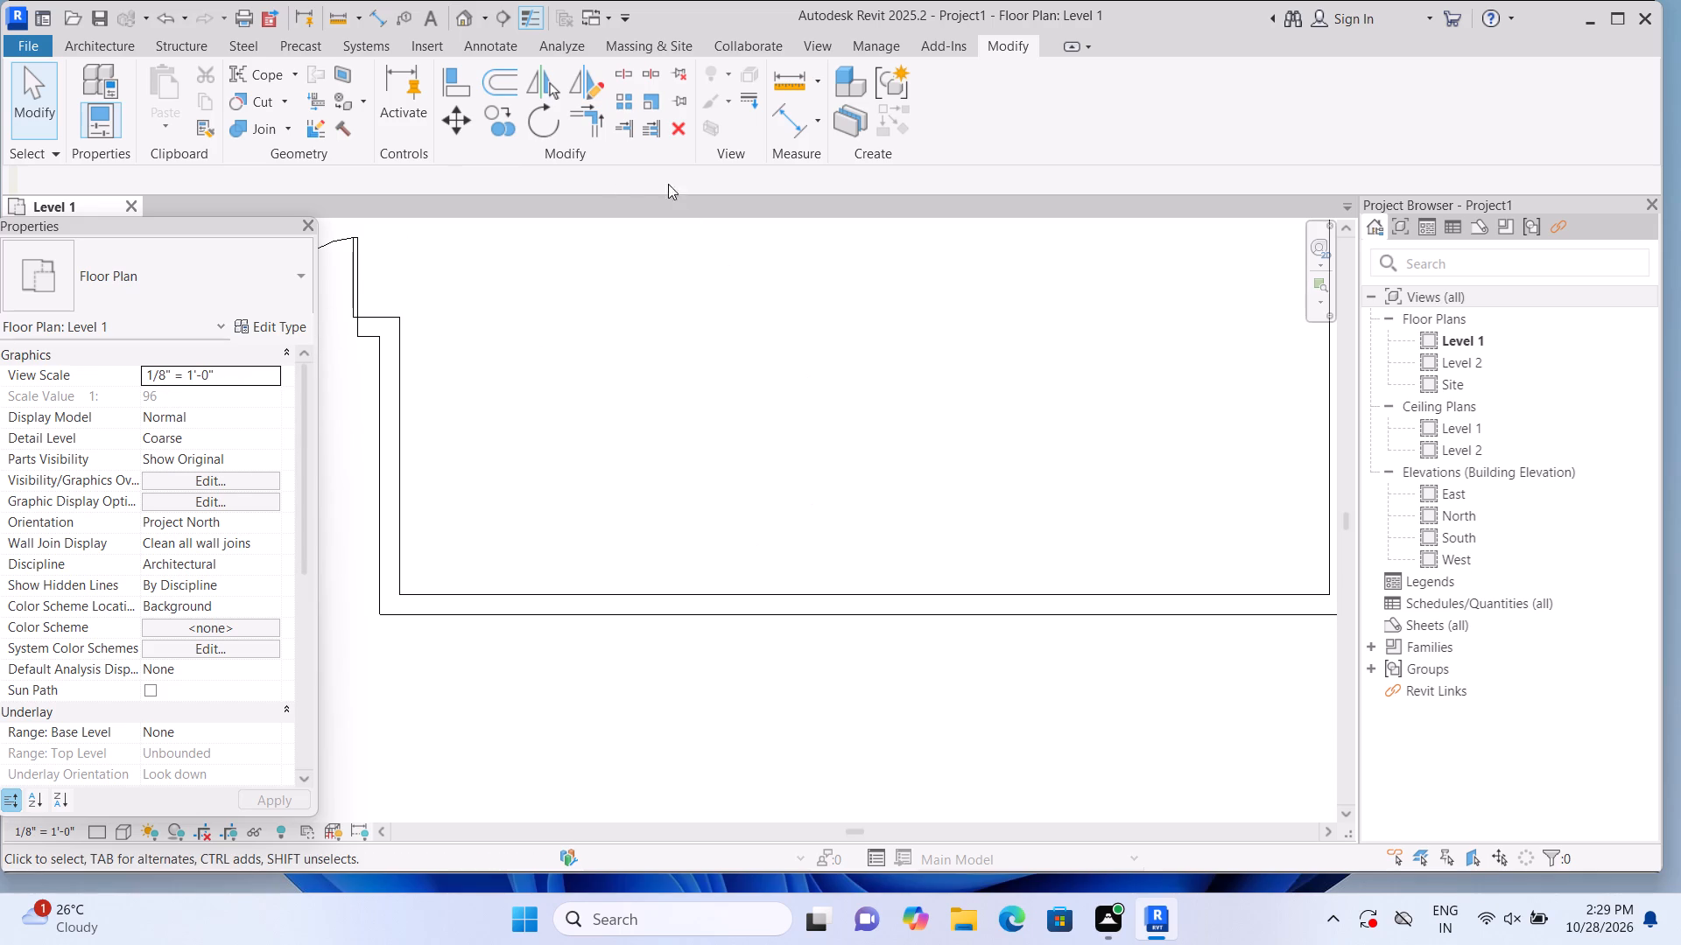
{"action": "left_click", "coordinate": [103, 52]}
{"action": "left_click", "coordinate": [98, 84]}
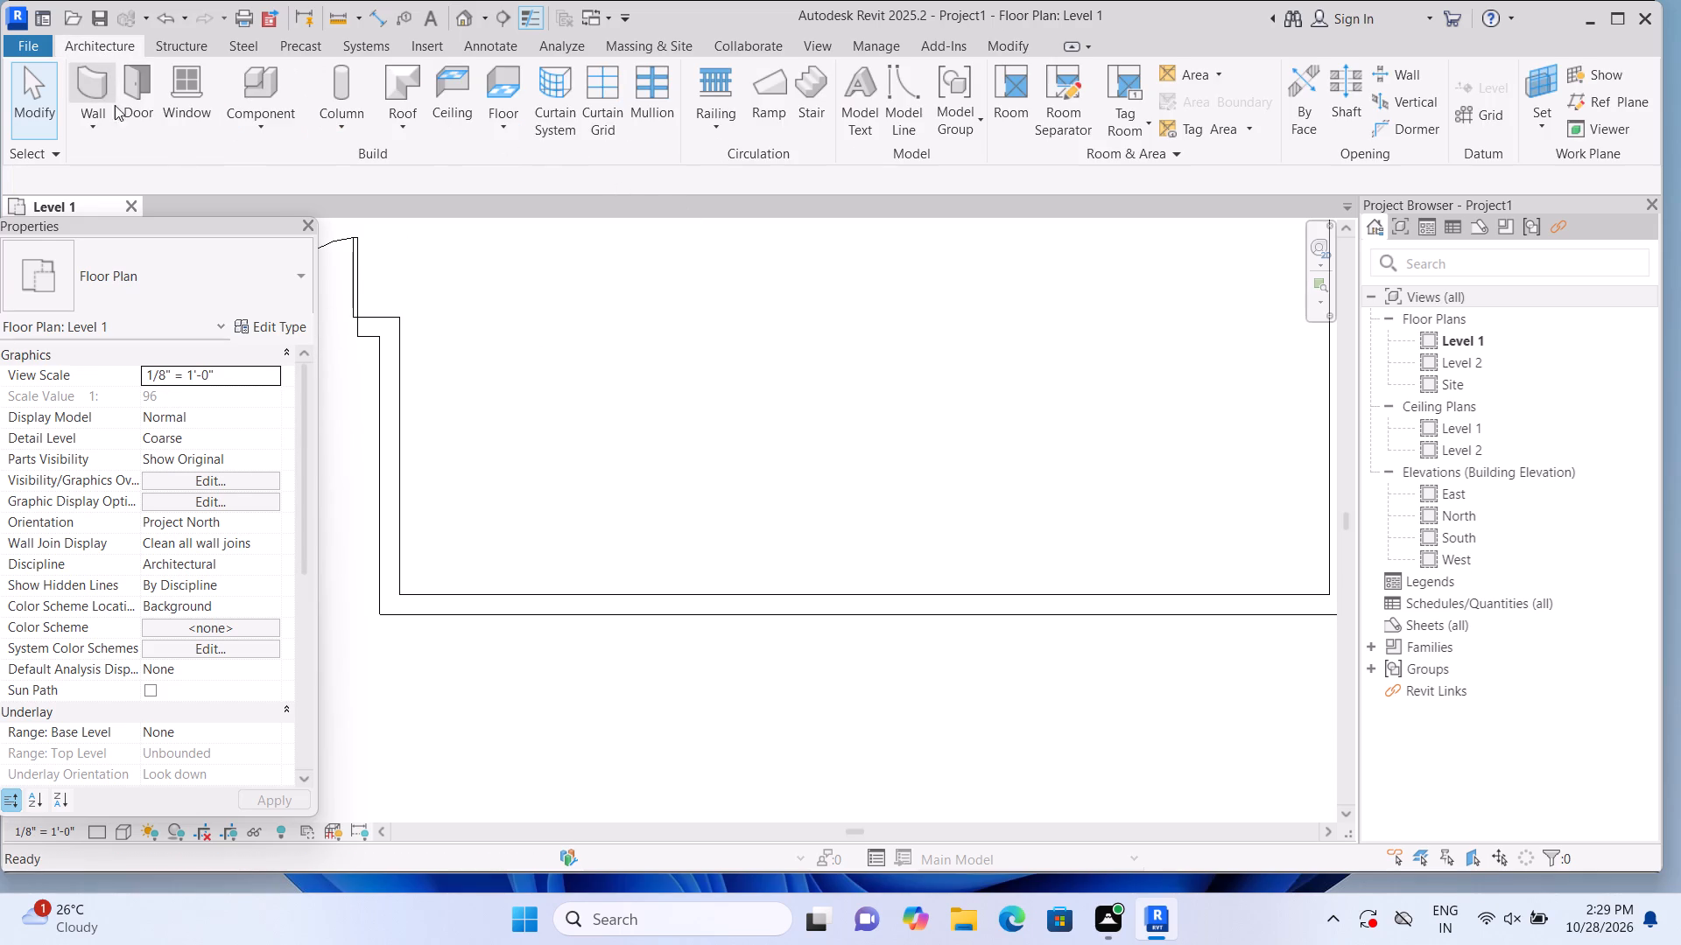
{"action": "scroll", "coordinate": [667, 585], "scroll_direction": "down", "scroll_amount": 1}
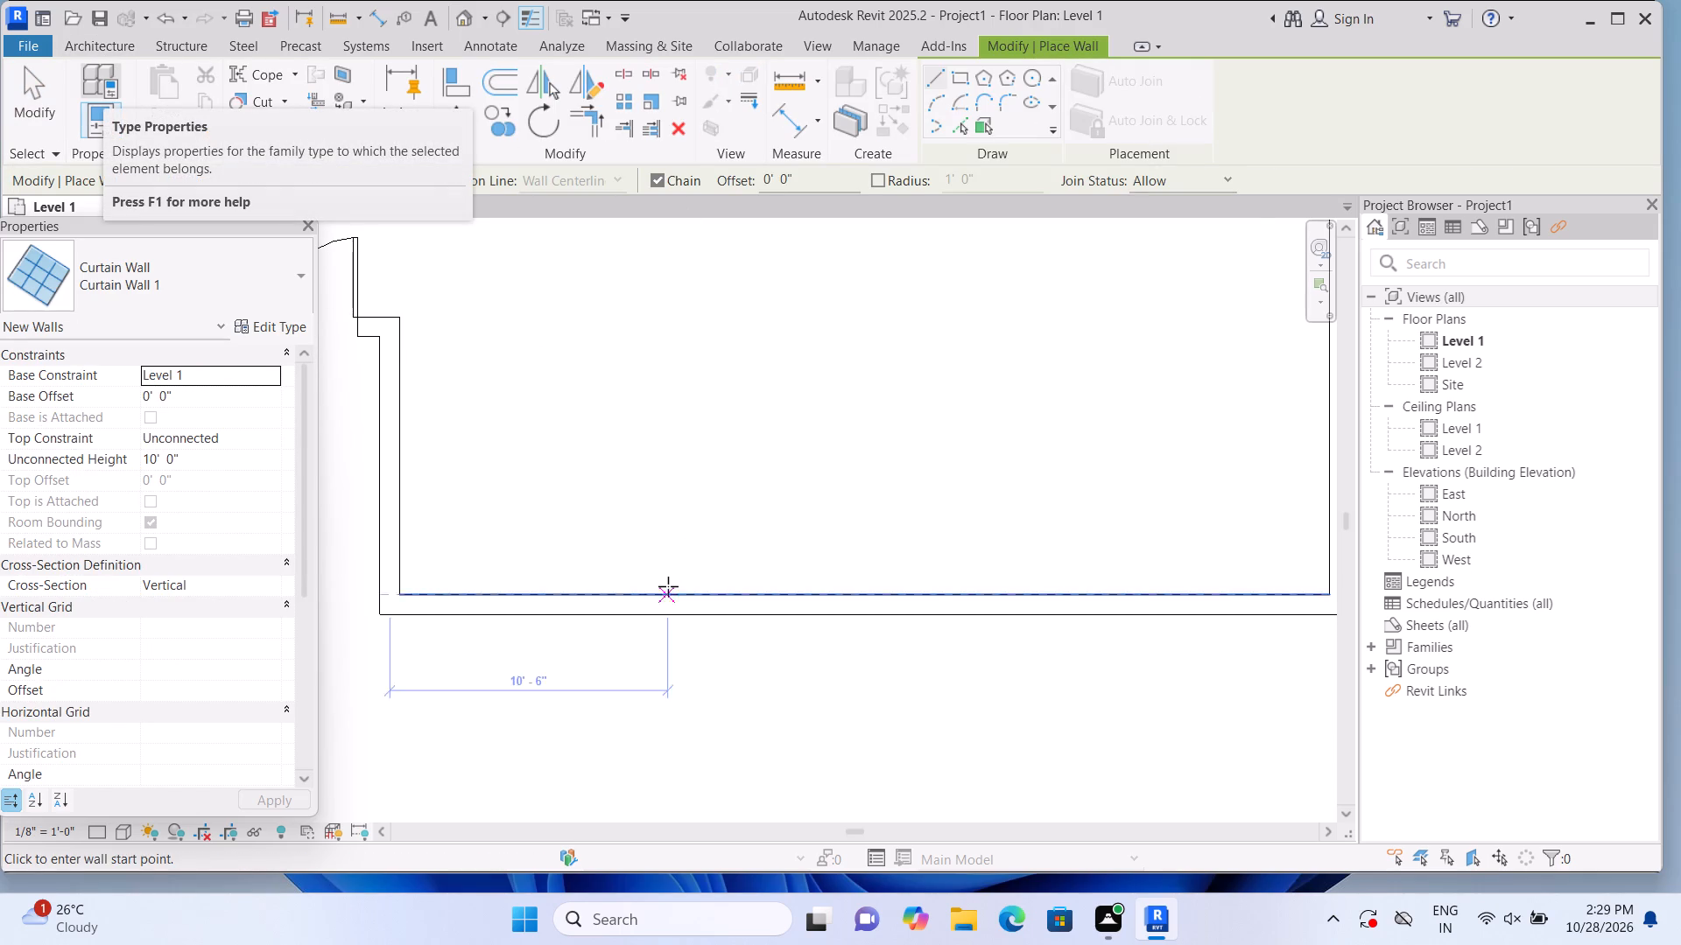
{"action": "scroll", "coordinate": [668, 586], "scroll_direction": "down", "scroll_amount": 4}
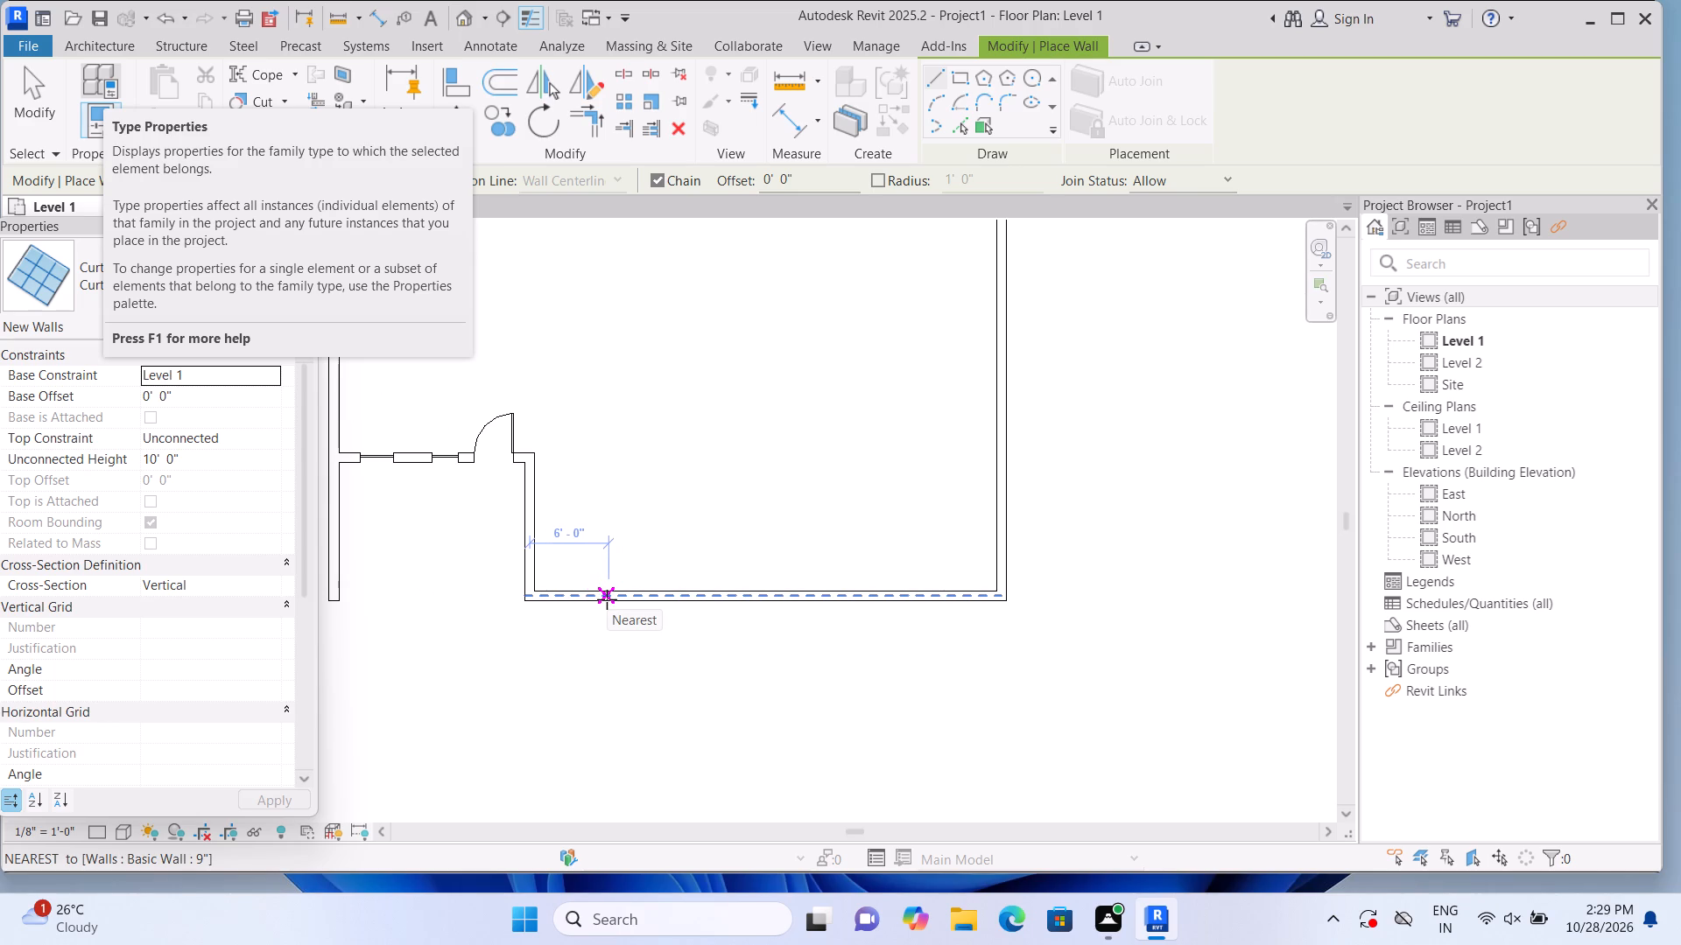
{"action": "left_click", "coordinate": [607, 599]}
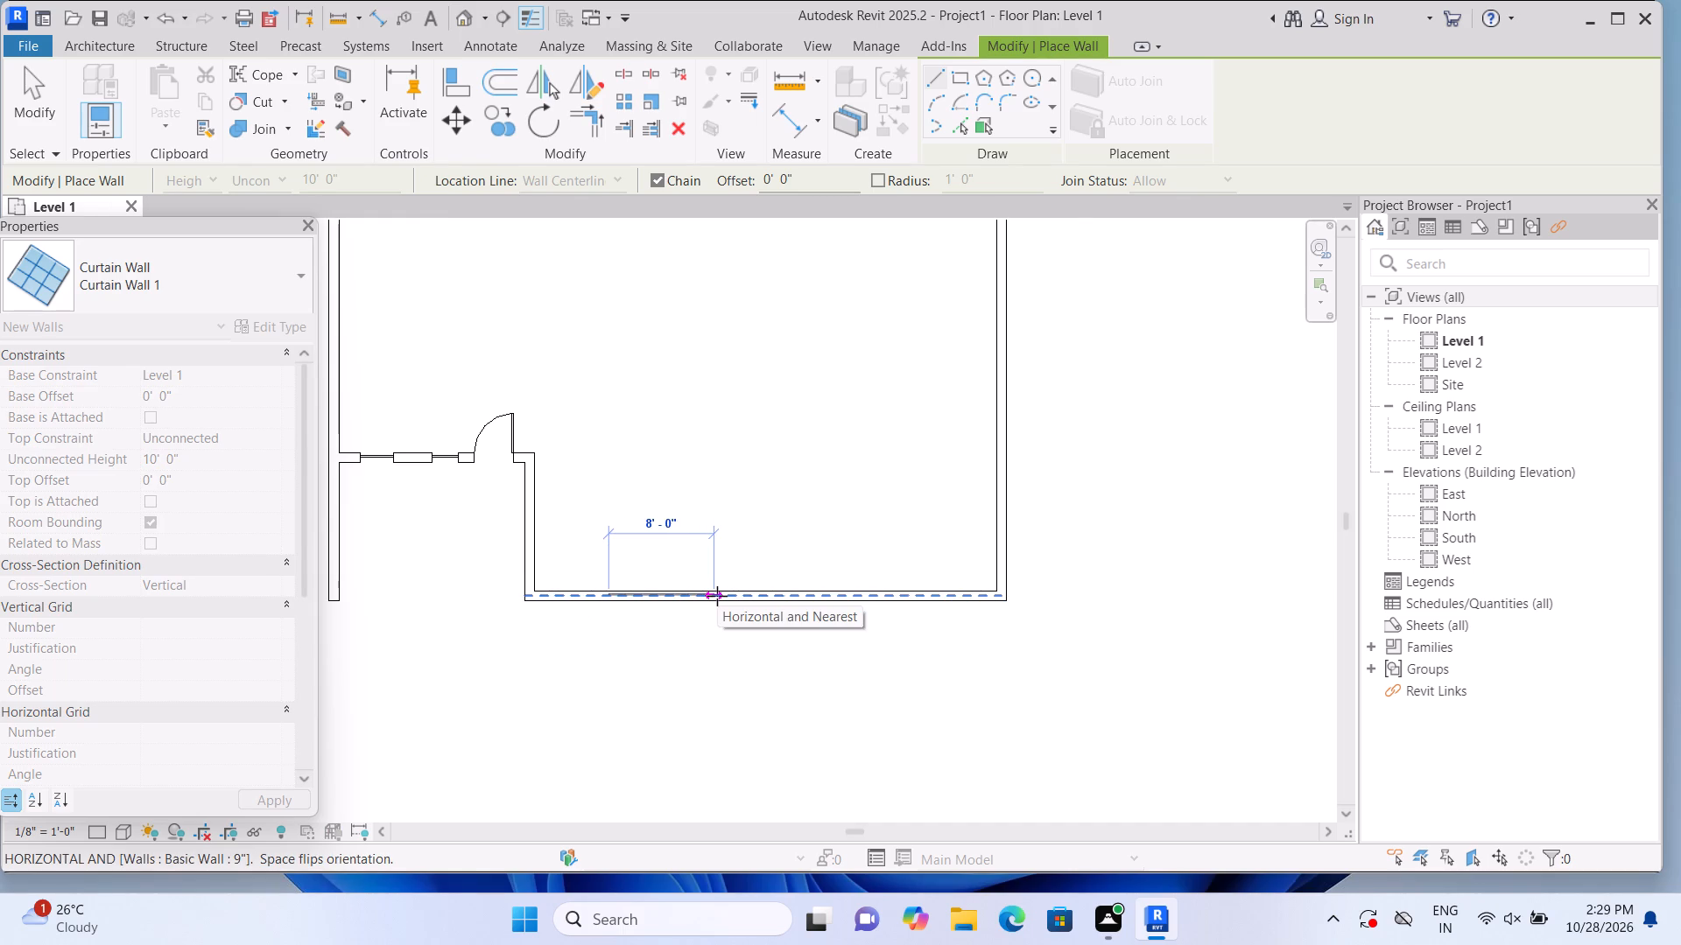
{"action": "left_click", "coordinate": [717, 594]}
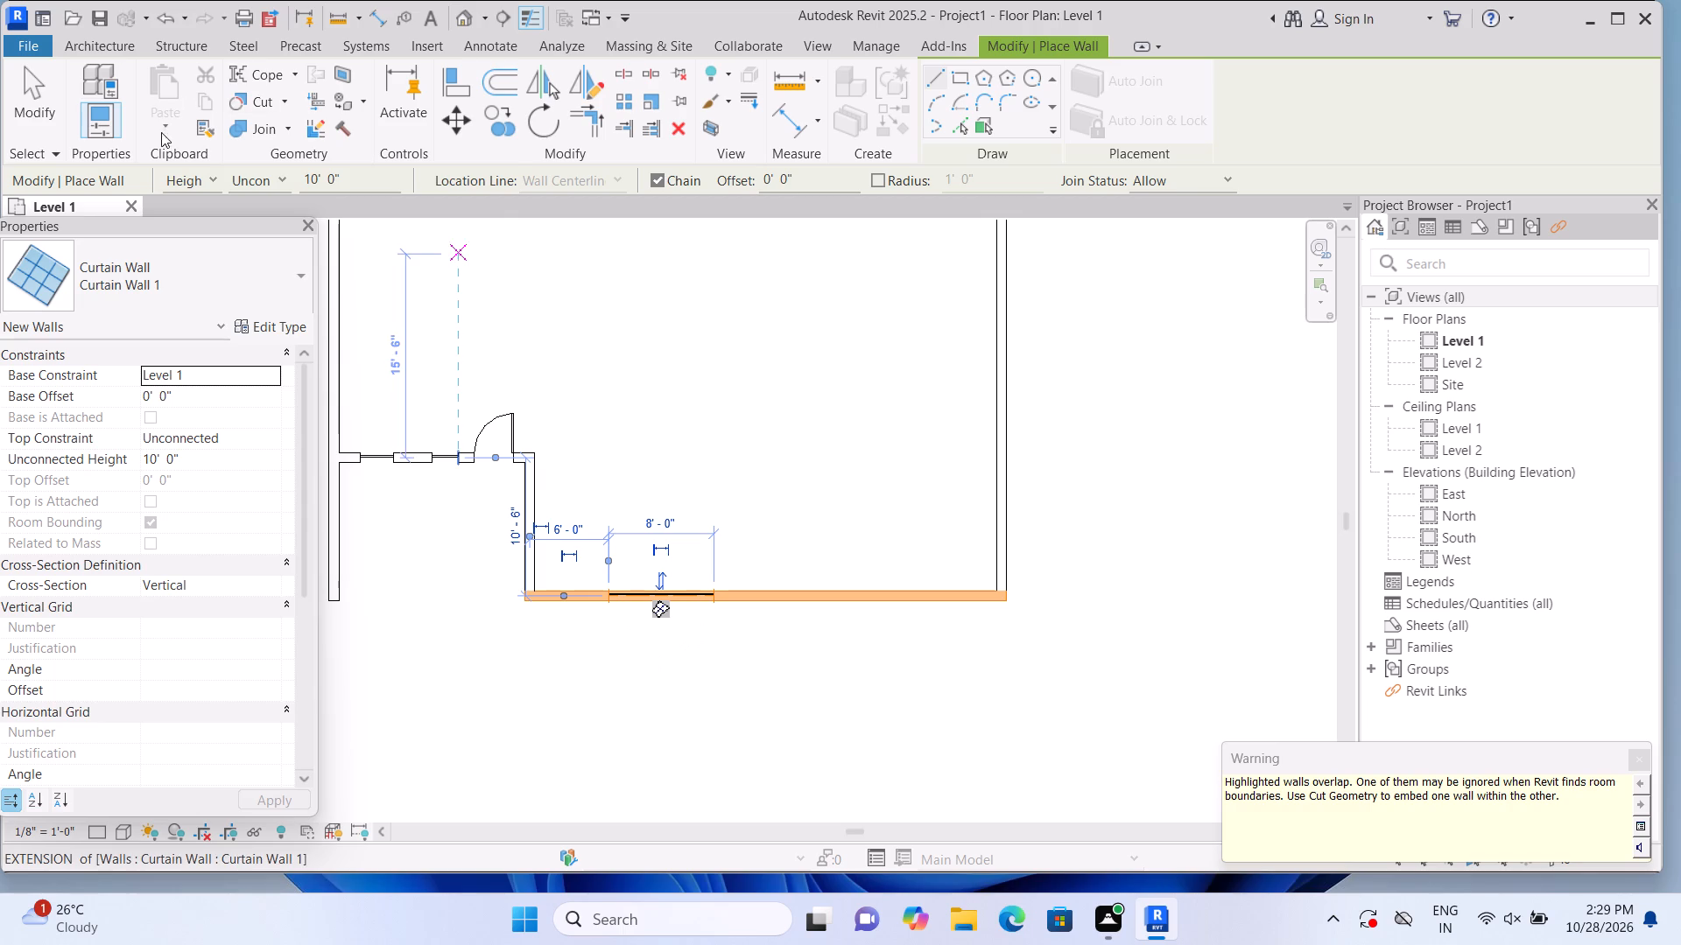
Cut the south exterior wall with the 8'-0" curtain wall to embed it, using Cut Geometry.
{"action": "left_click", "coordinate": [280, 112]}
{"action": "left_click", "coordinate": [287, 144]}
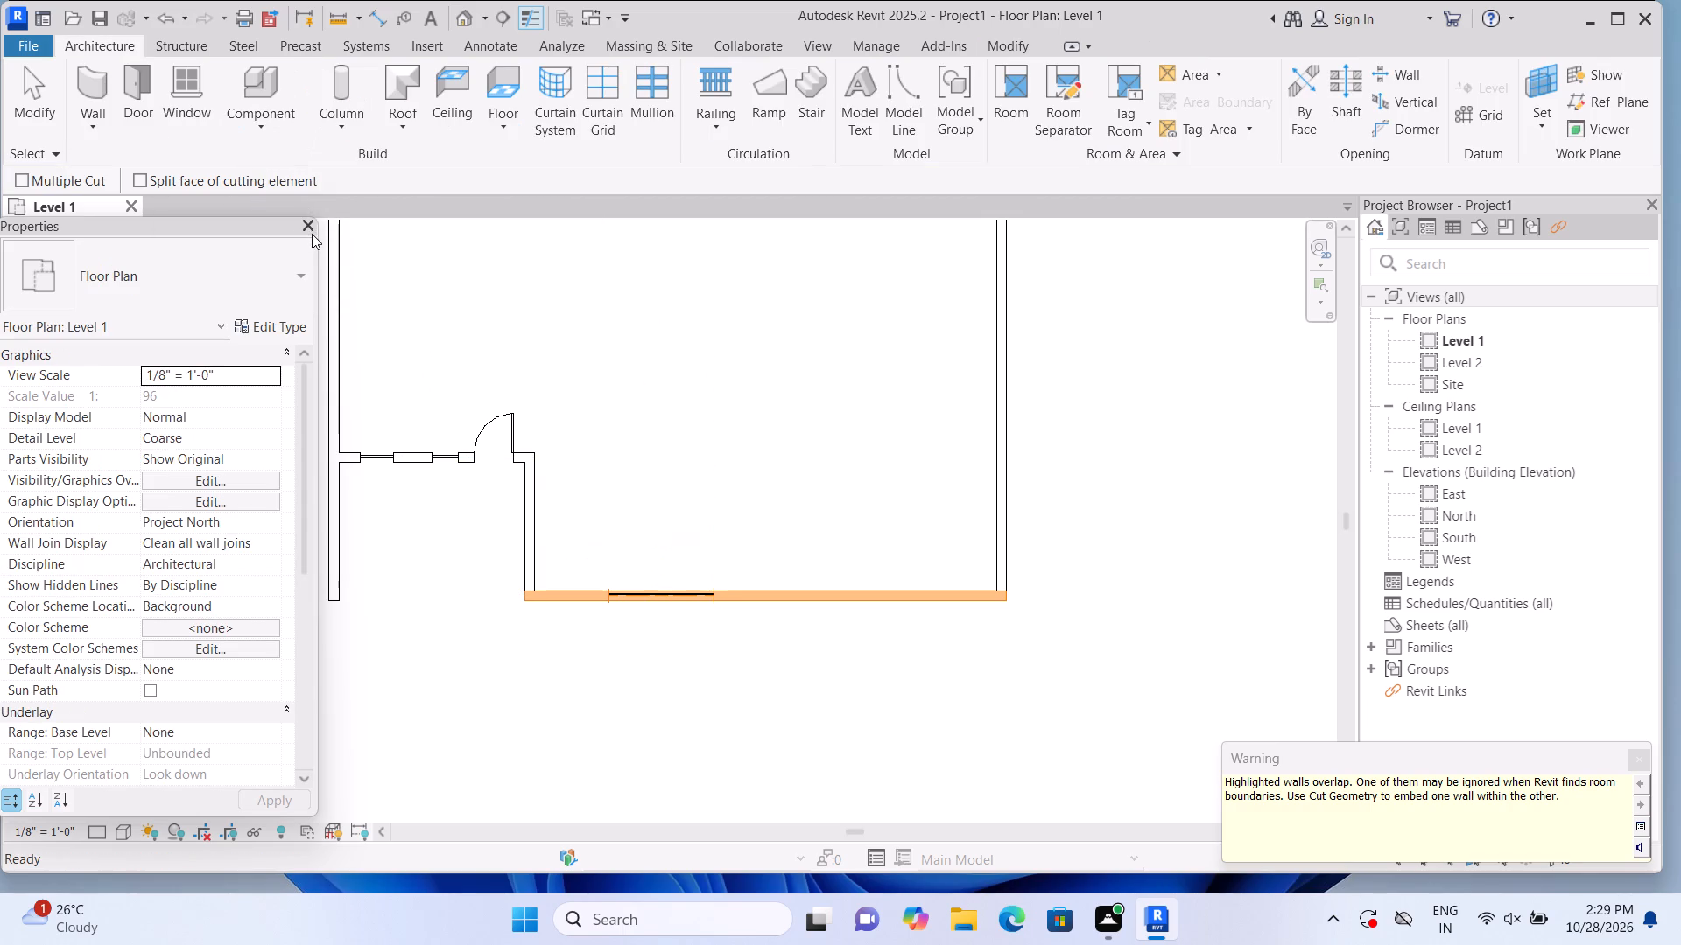
{"action": "left_click", "coordinate": [784, 591]}
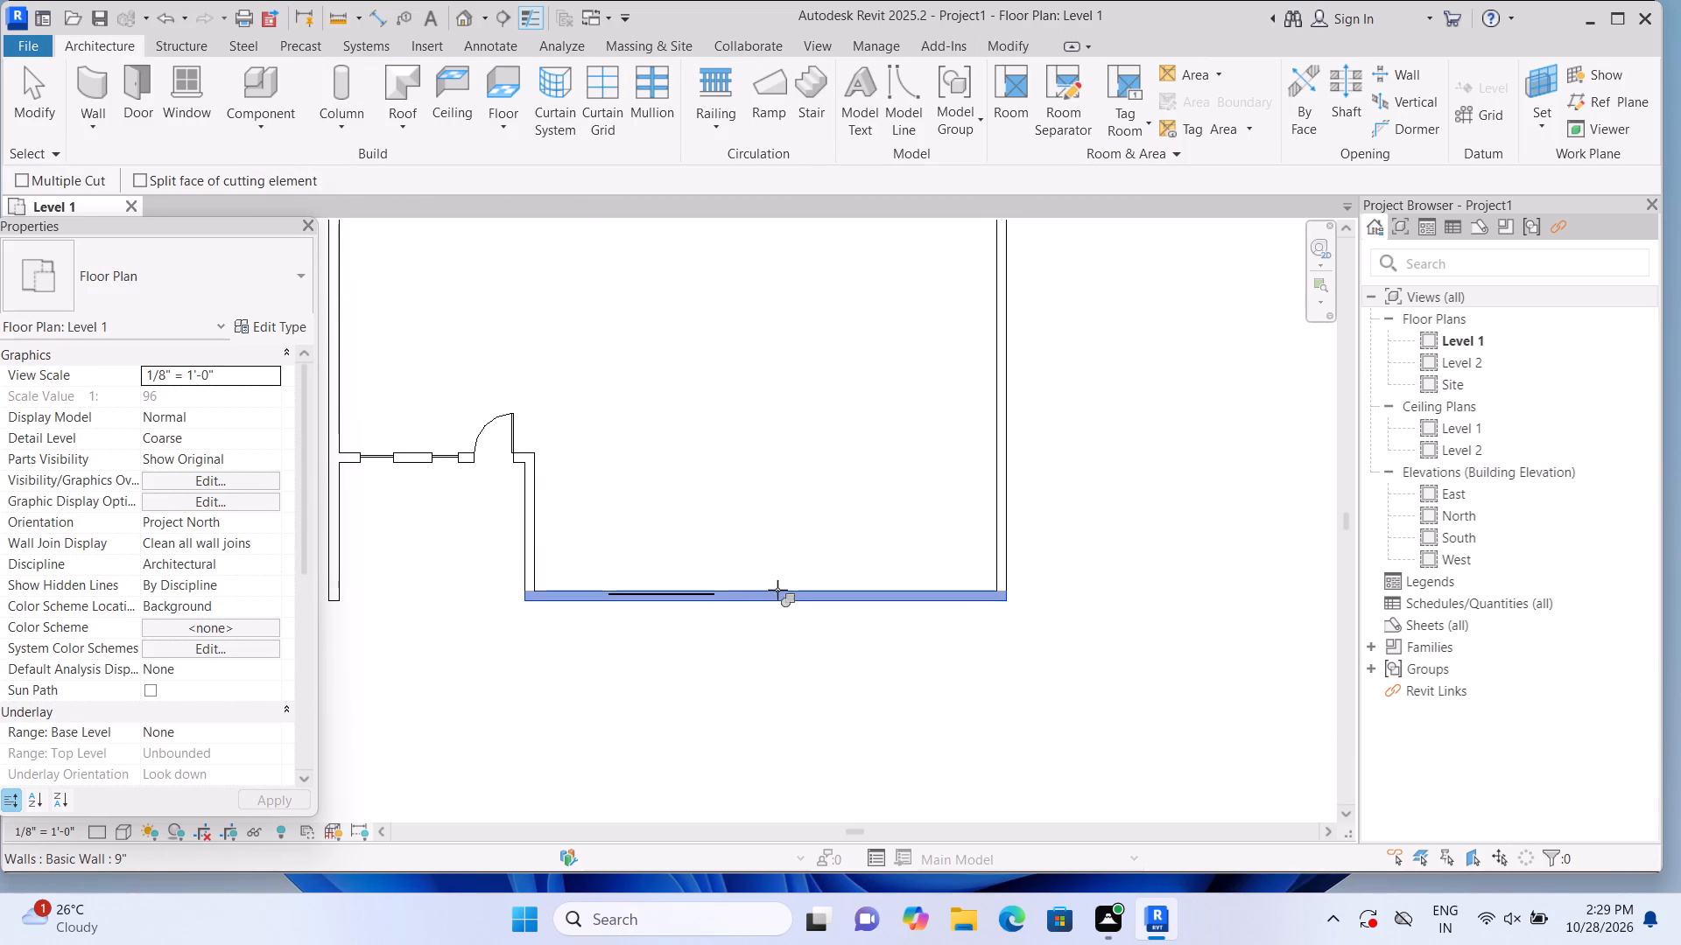
{"action": "left_click", "coordinate": [680, 596]}
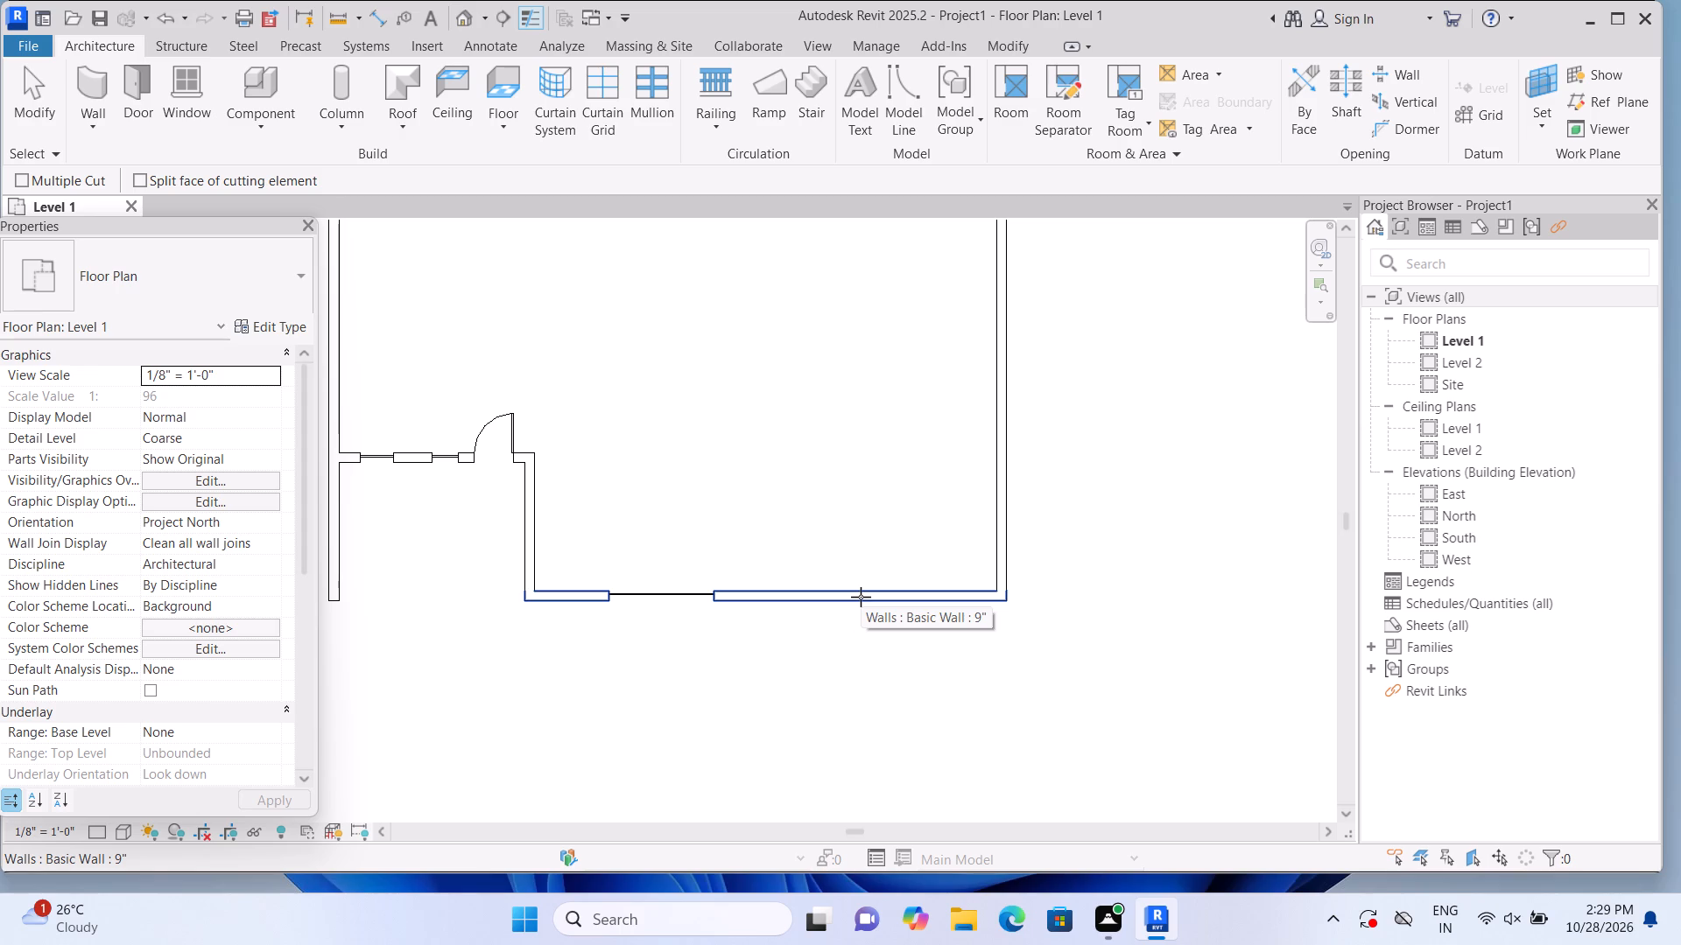
Draw a 6'-6" Curtain Wall 1 along the south exterior wall, running east from a point 13'-6" west of the east wall.
{"action": "left_click", "coordinate": [97, 75]}
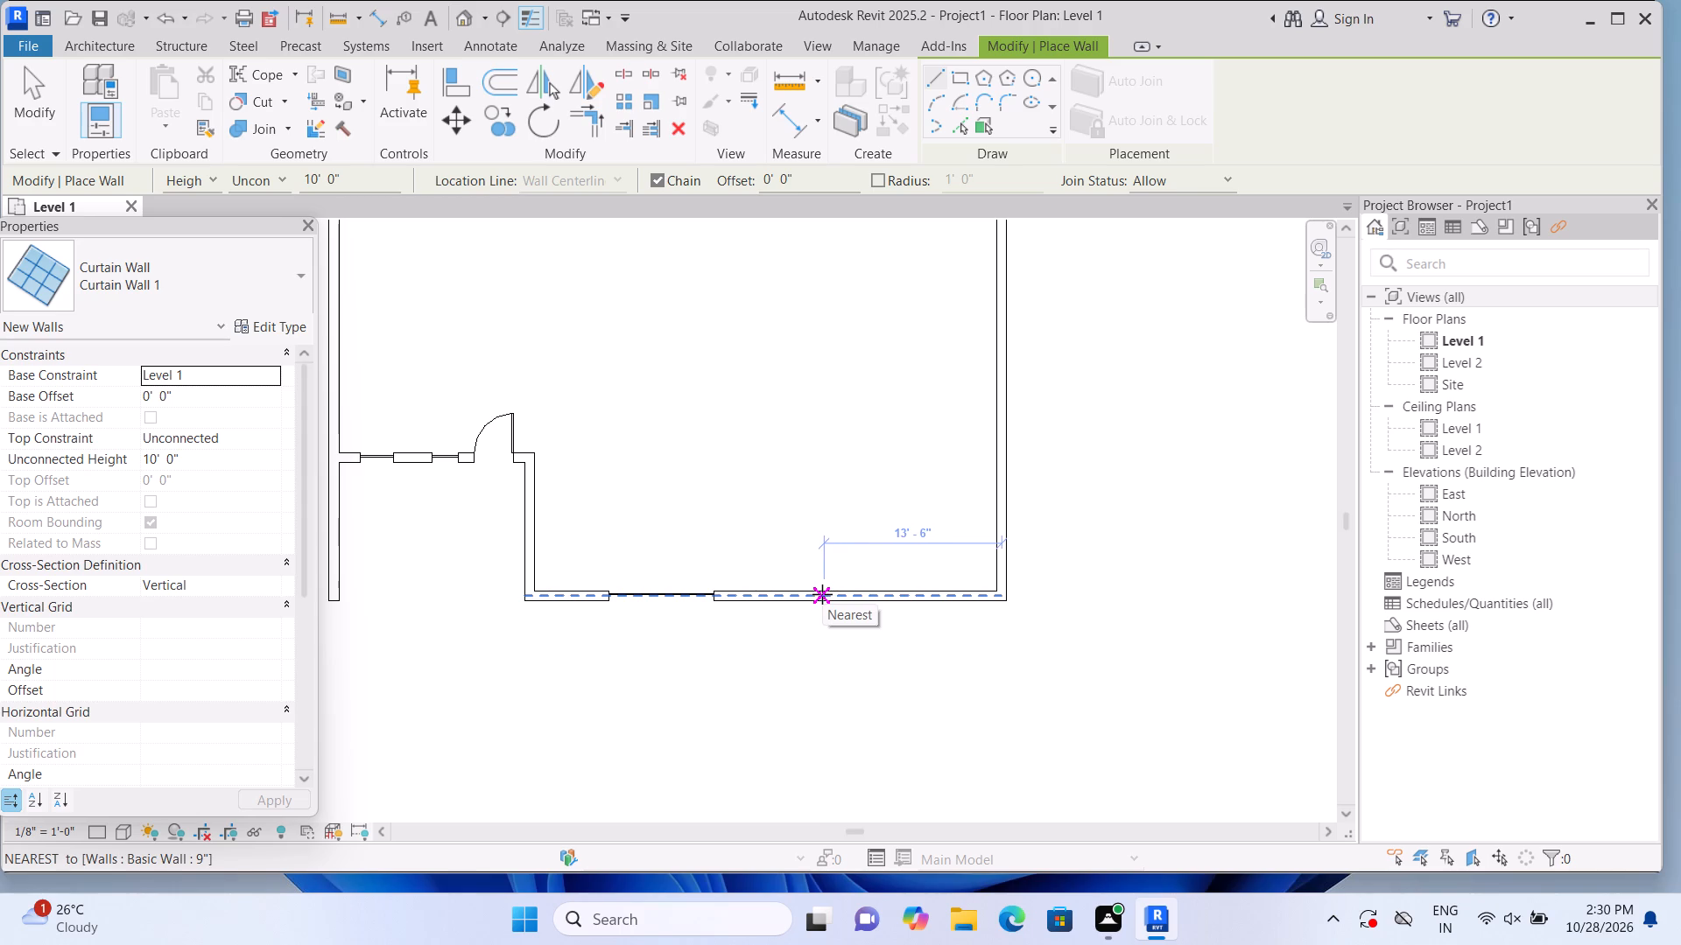
{"action": "left_click", "coordinate": [824, 595]}
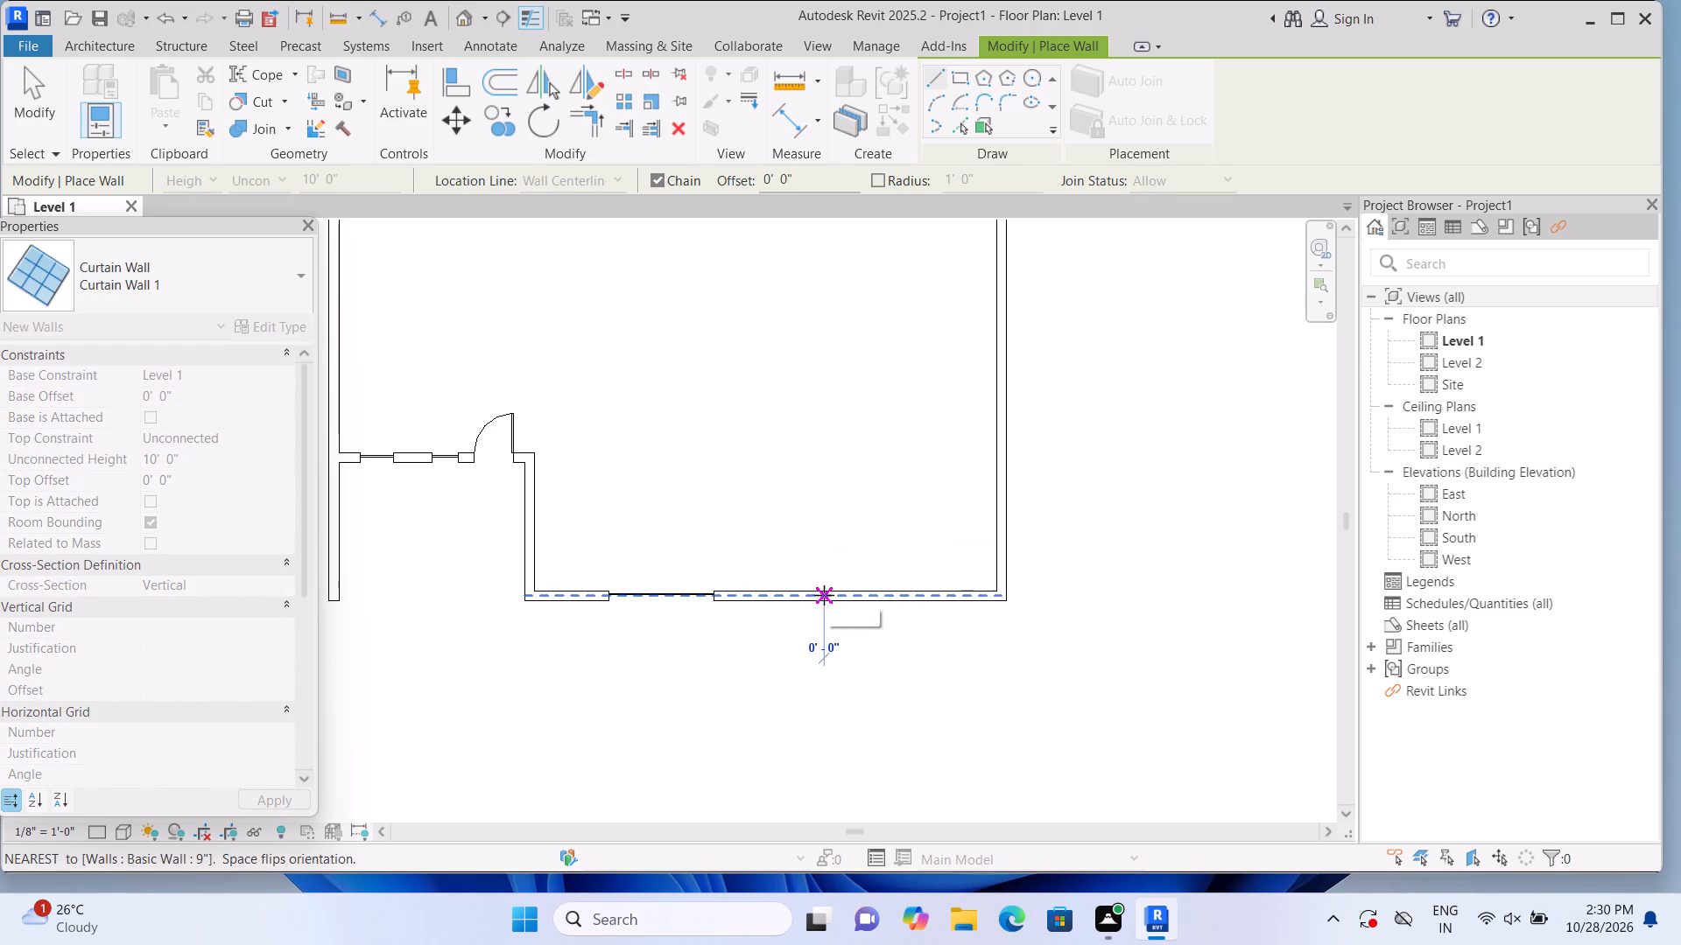
{"action": "left_click", "coordinate": [910, 600]}
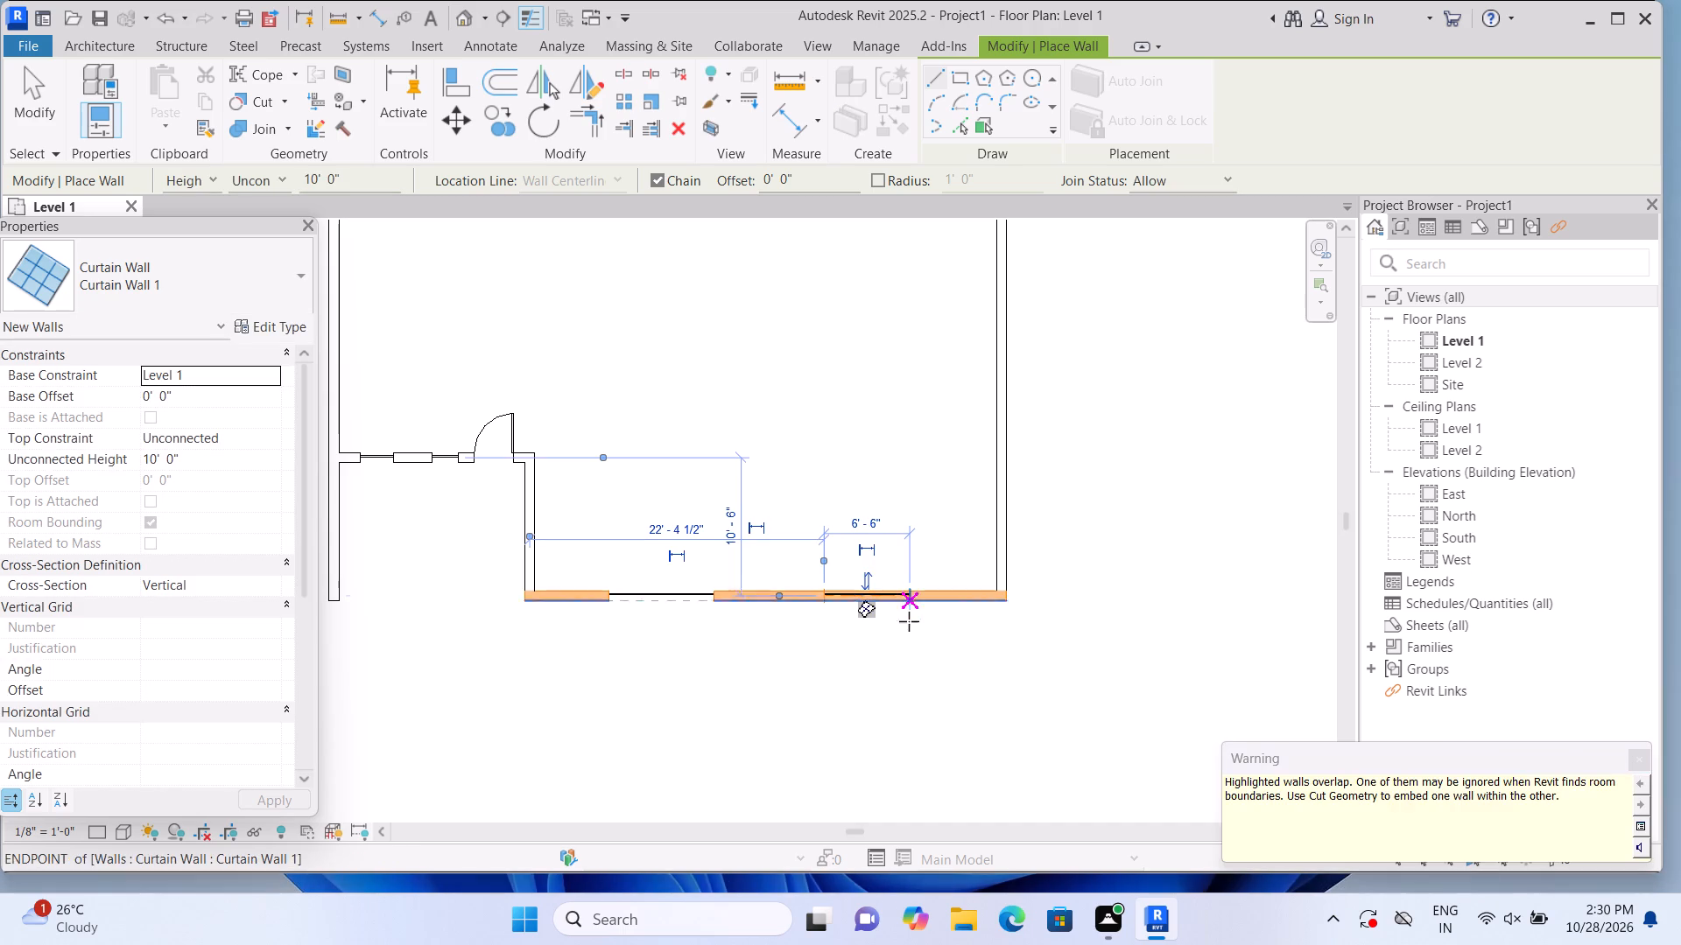
Cut the south exterior wall with the 6'-6" curtain wall to embed it, using Cut Geometry.
{"action": "left_click", "coordinate": [282, 107]}
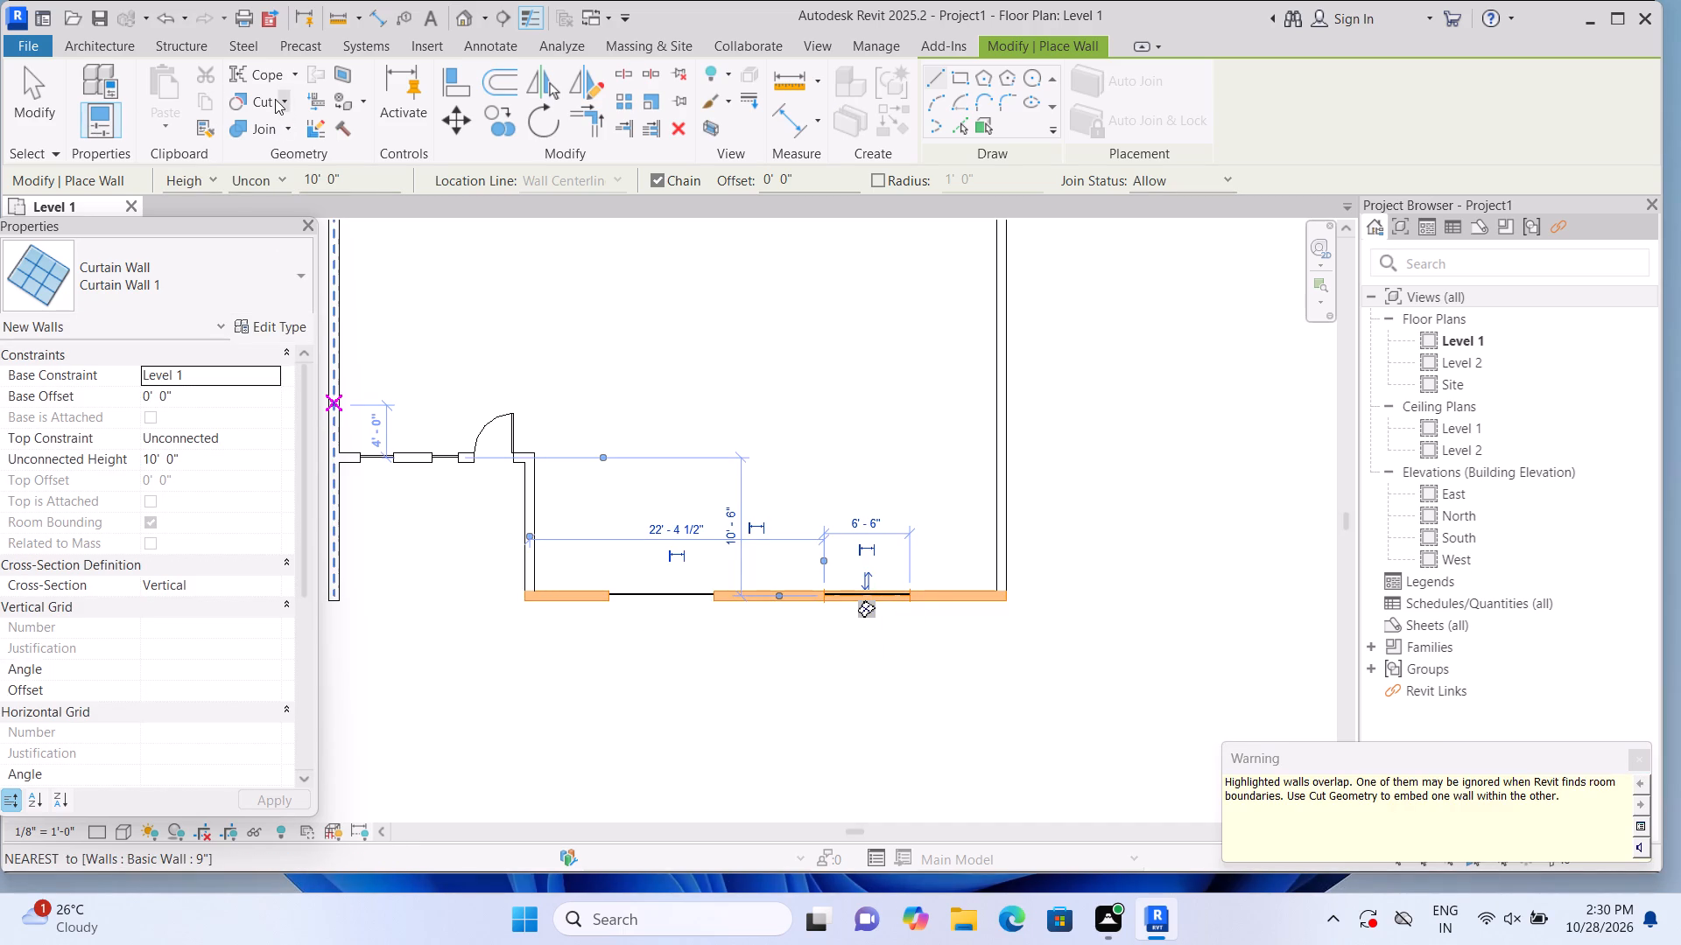
{"action": "left_click", "coordinate": [306, 155]}
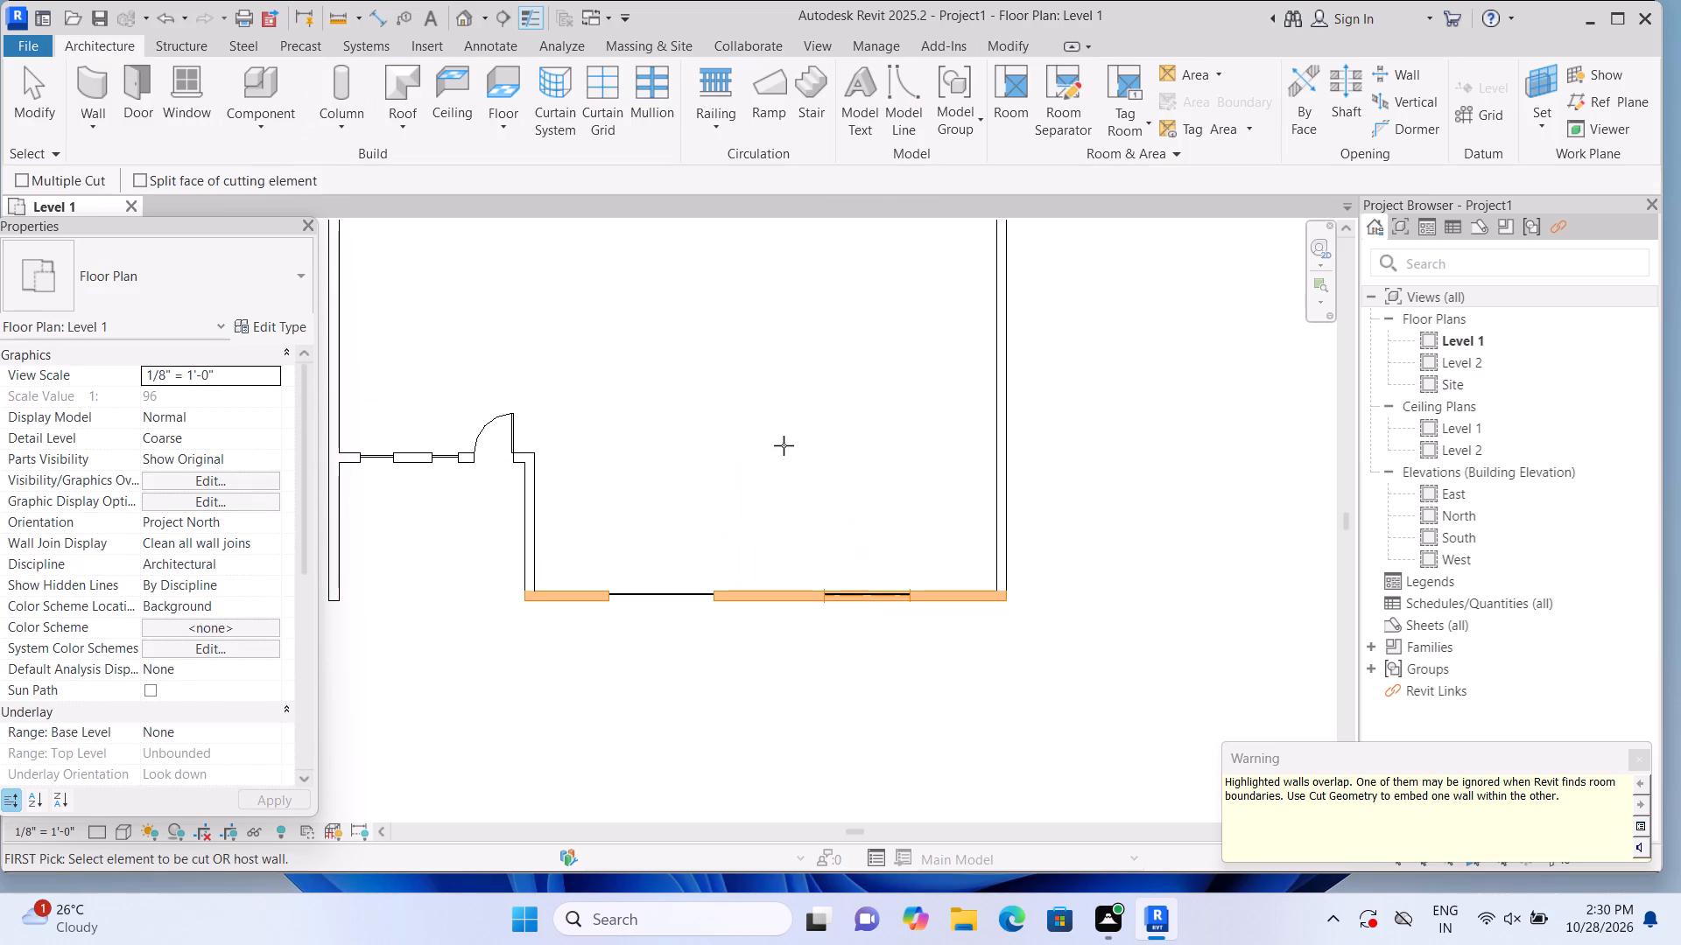
{"action": "left_click", "coordinate": [967, 598]}
{"action": "left_click", "coordinate": [877, 596]}
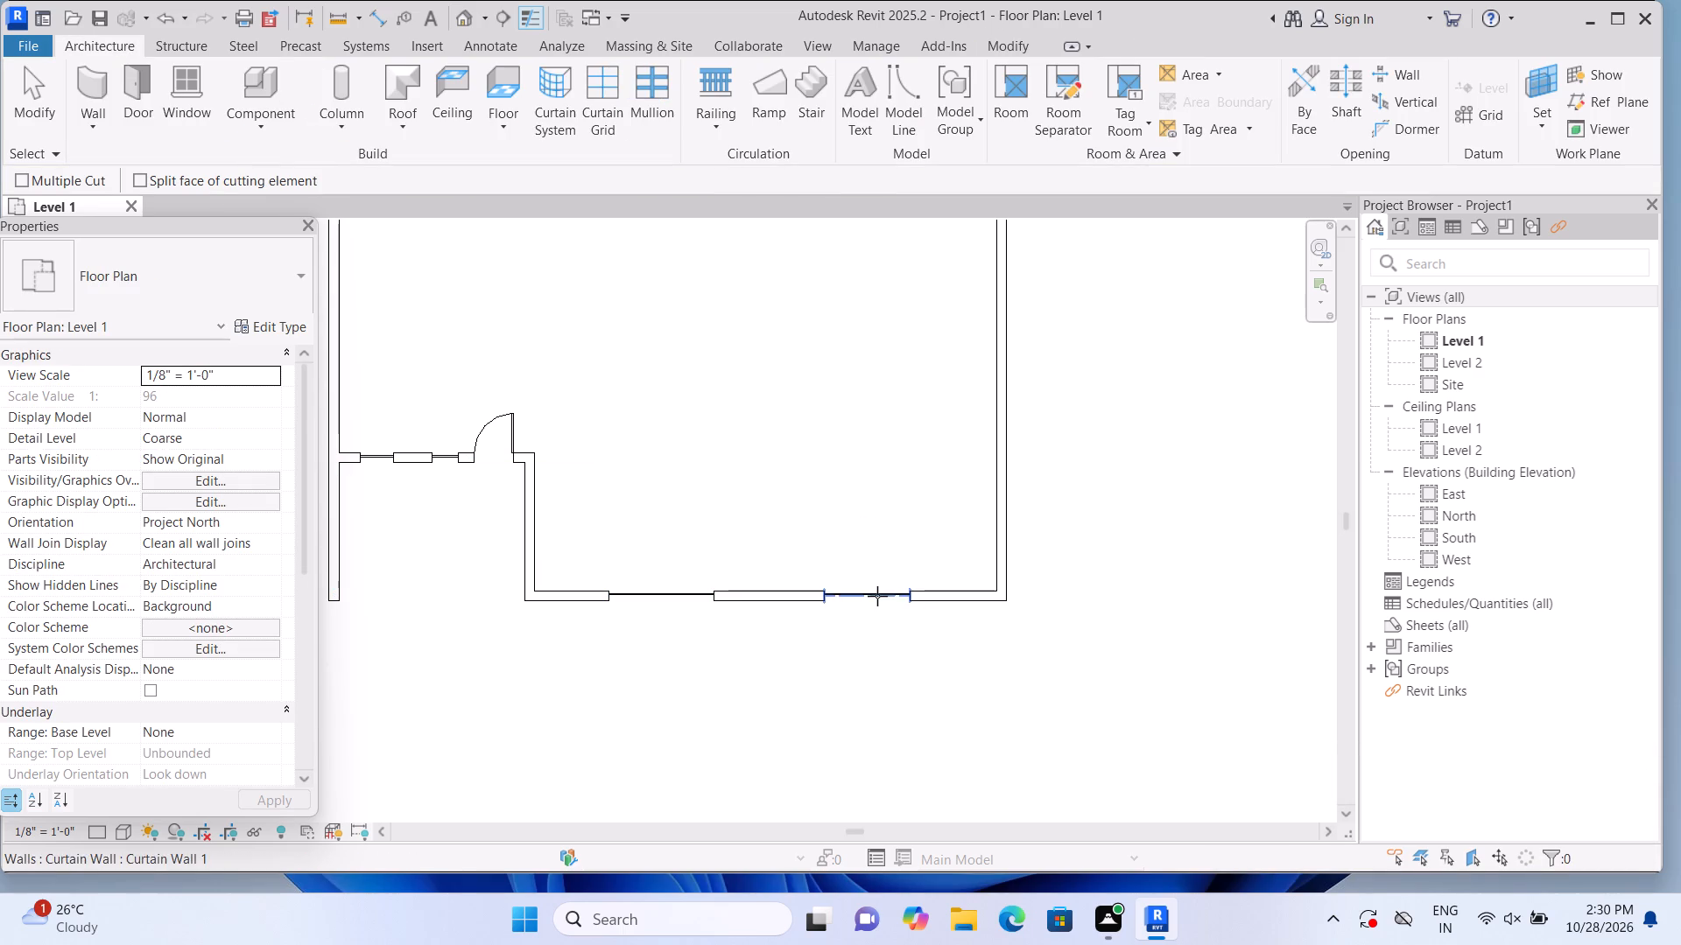
Open the default 3D view and set its visual style to Shaded.
{"action": "left_click", "coordinate": [455, 25]}
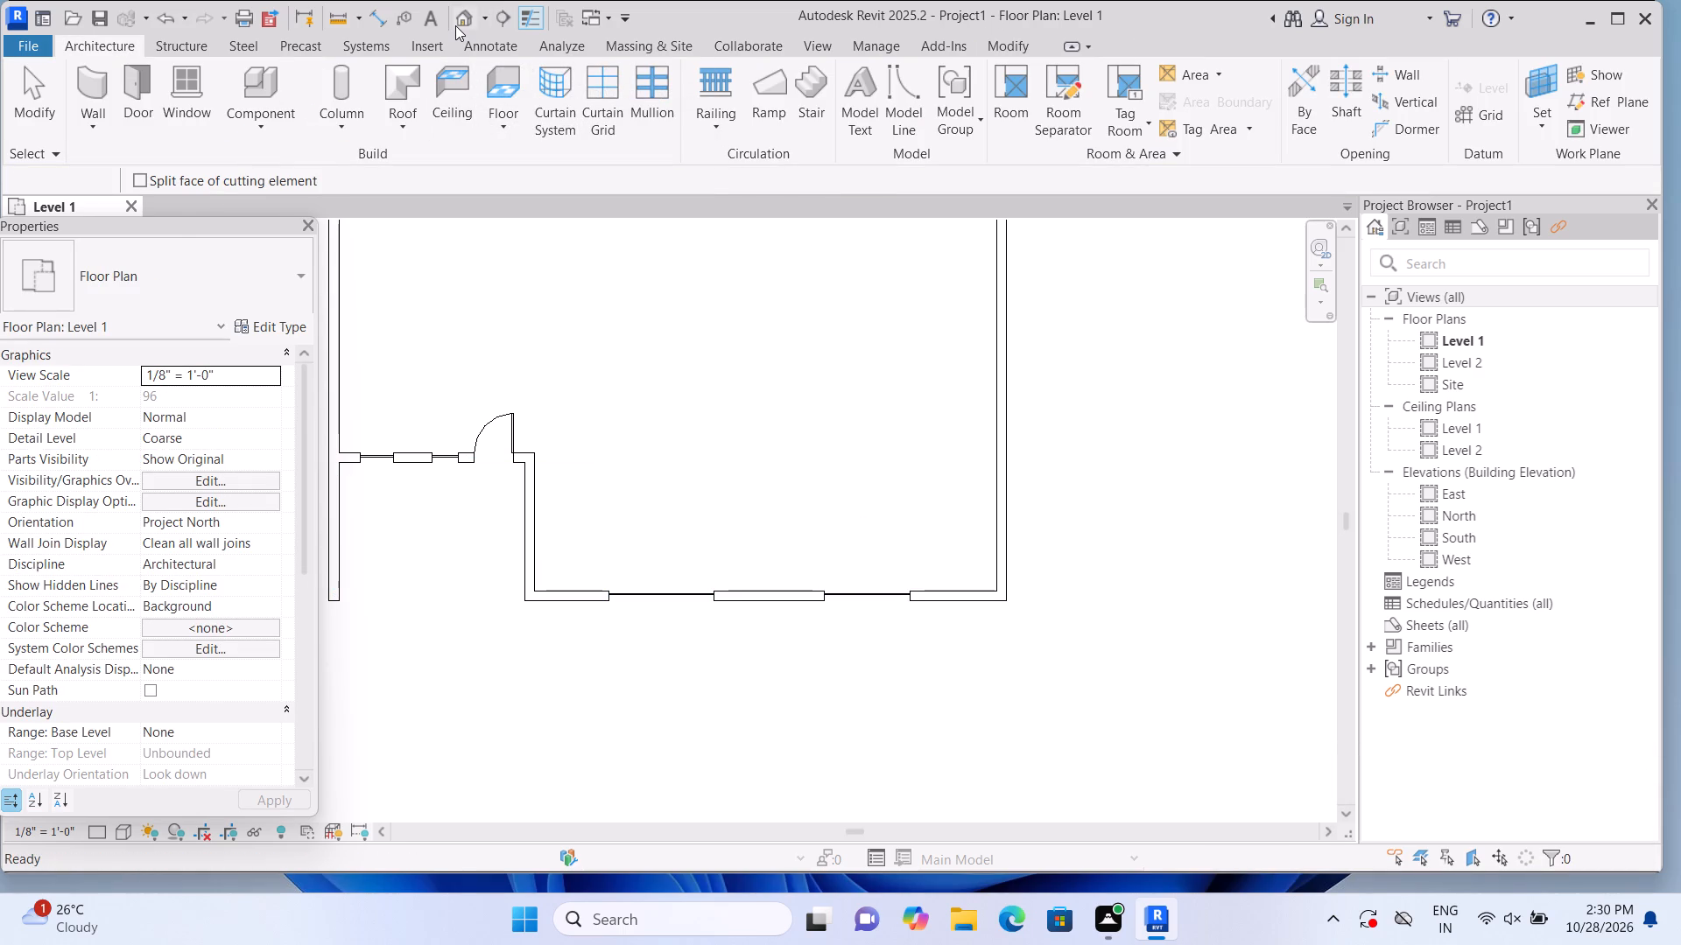
{"action": "scroll", "coordinate": [364, 565], "scroll_direction": "up", "scroll_amount": 5}
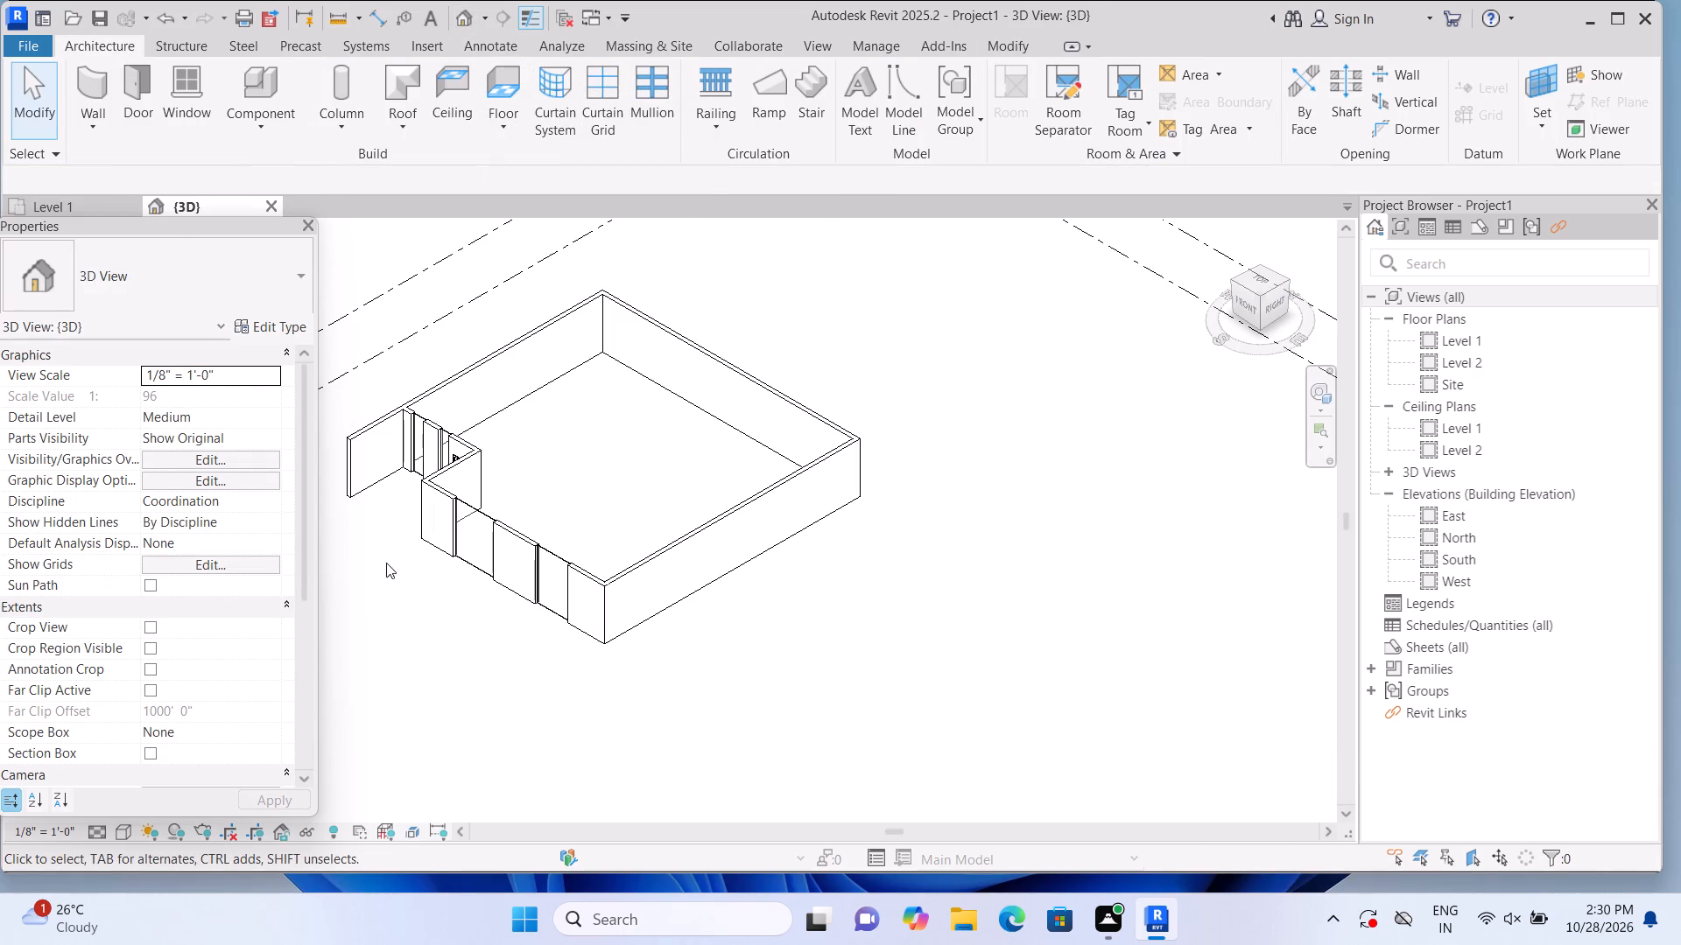
{"action": "middle_click_drag", "start_coordinate": [404, 572], "coordinate": [507, 637]}
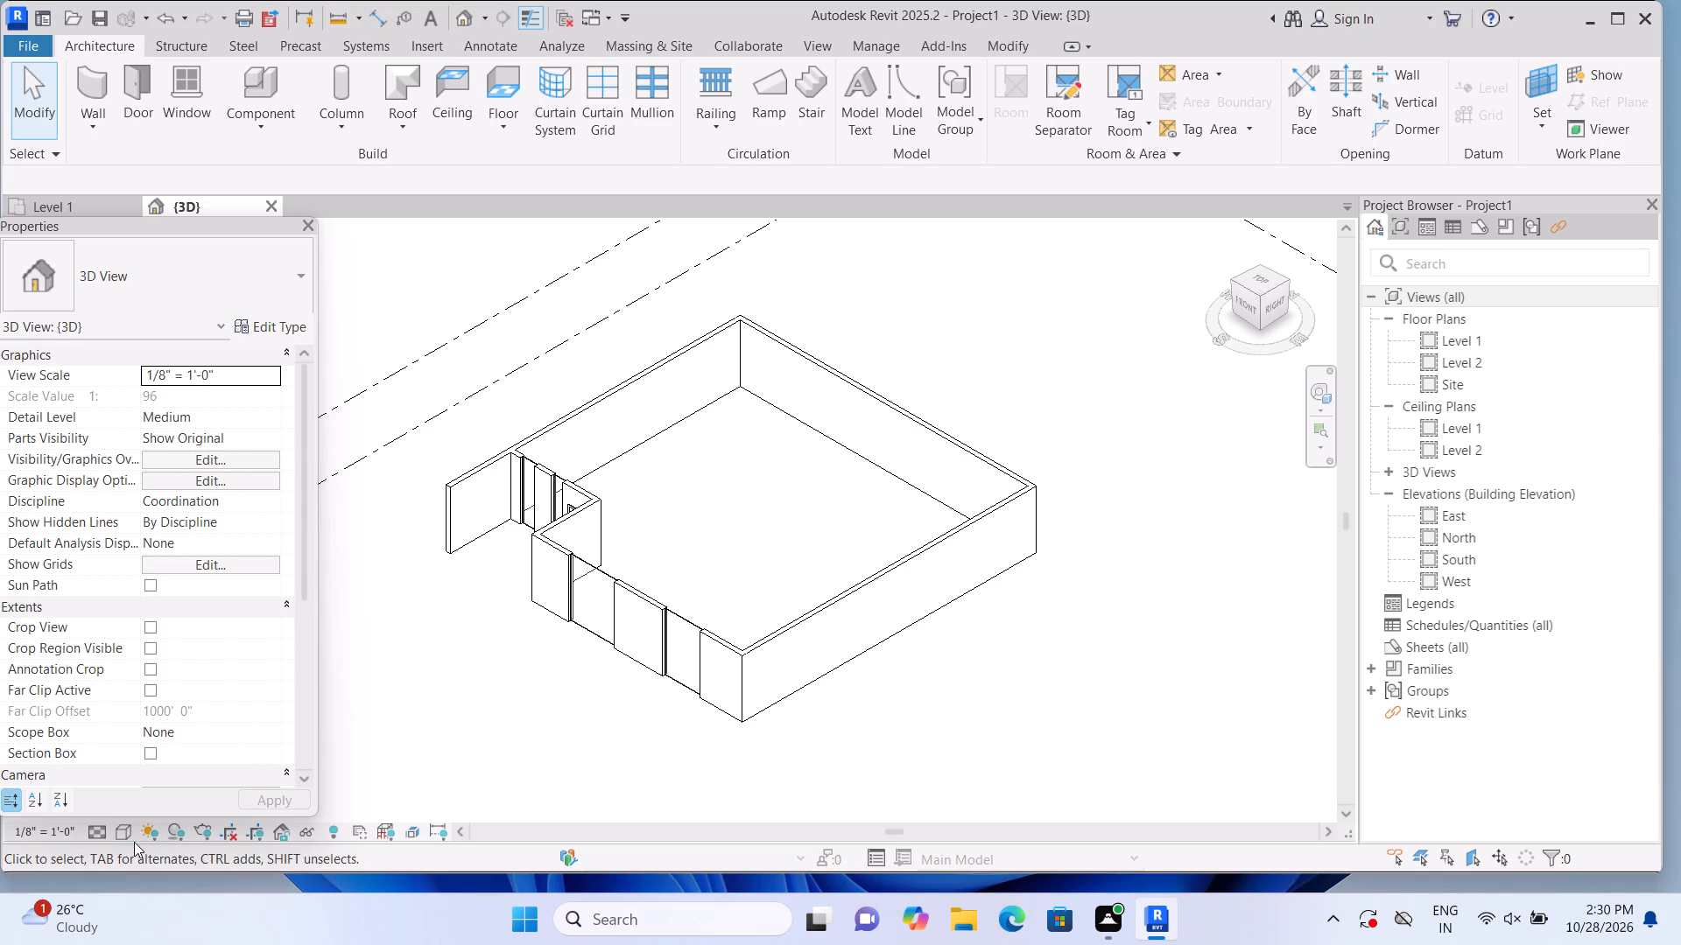
{"action": "left_click", "coordinate": [131, 839]}
{"action": "left_click", "coordinate": [193, 744]}
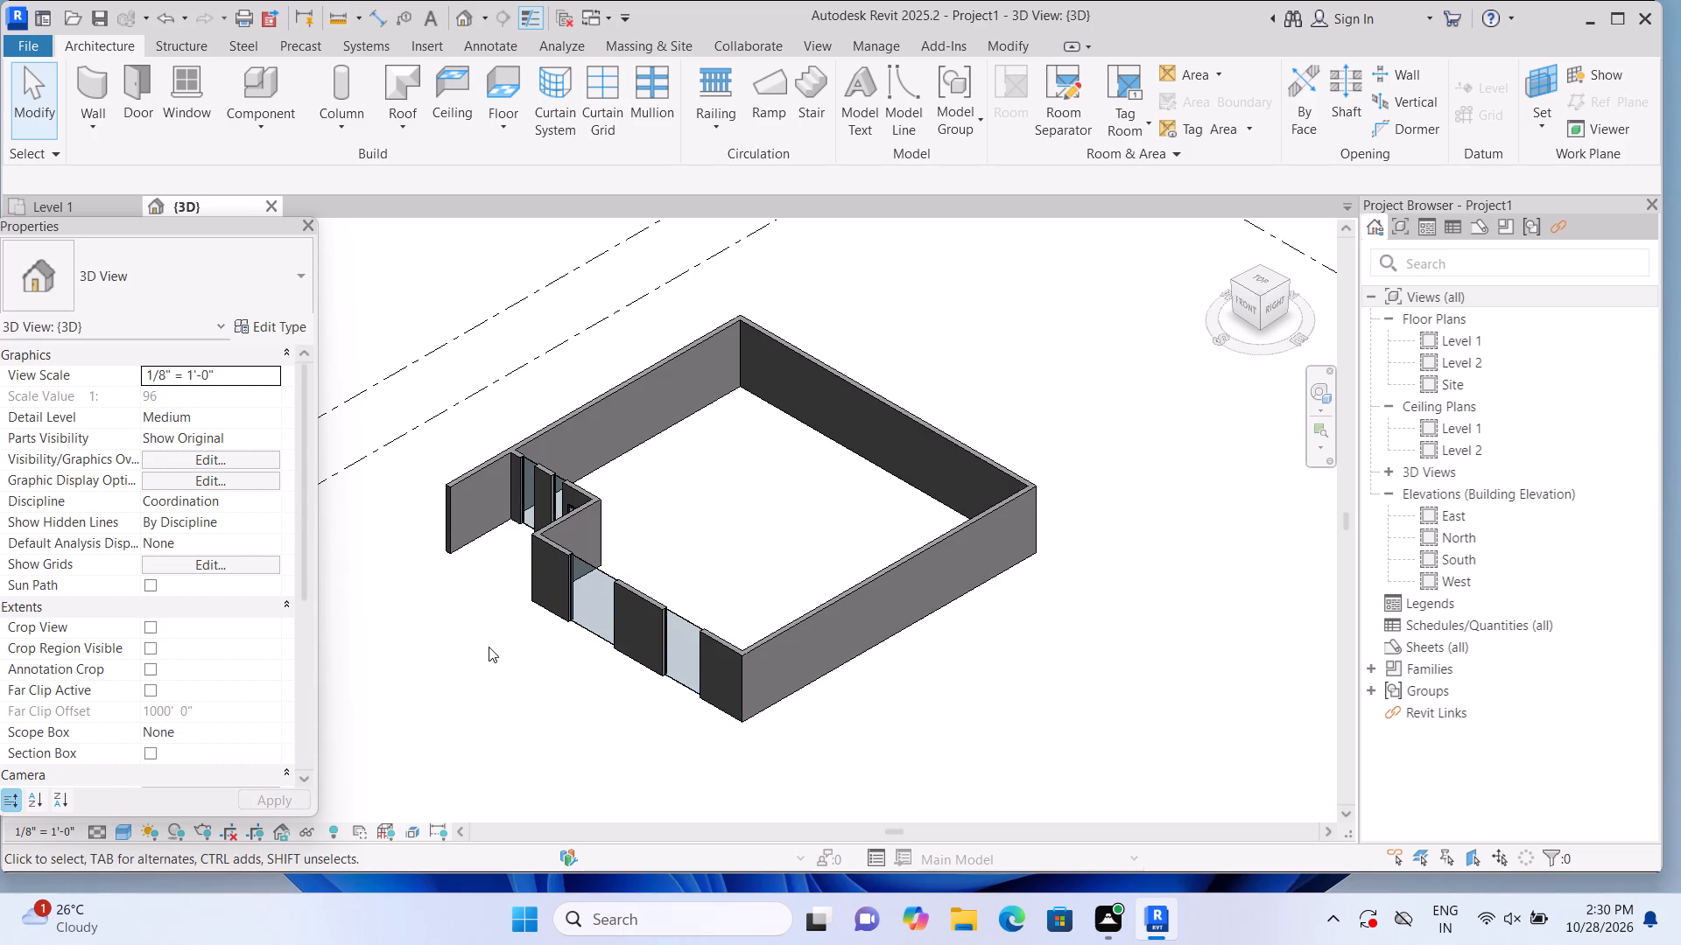
Lower the top of the 6'-6" curtain wall in the south wall to an unconnected height of about 8'-9".
{"action": "scroll", "coordinate": [486, 646], "scroll_direction": "up", "scroll_amount": 1}
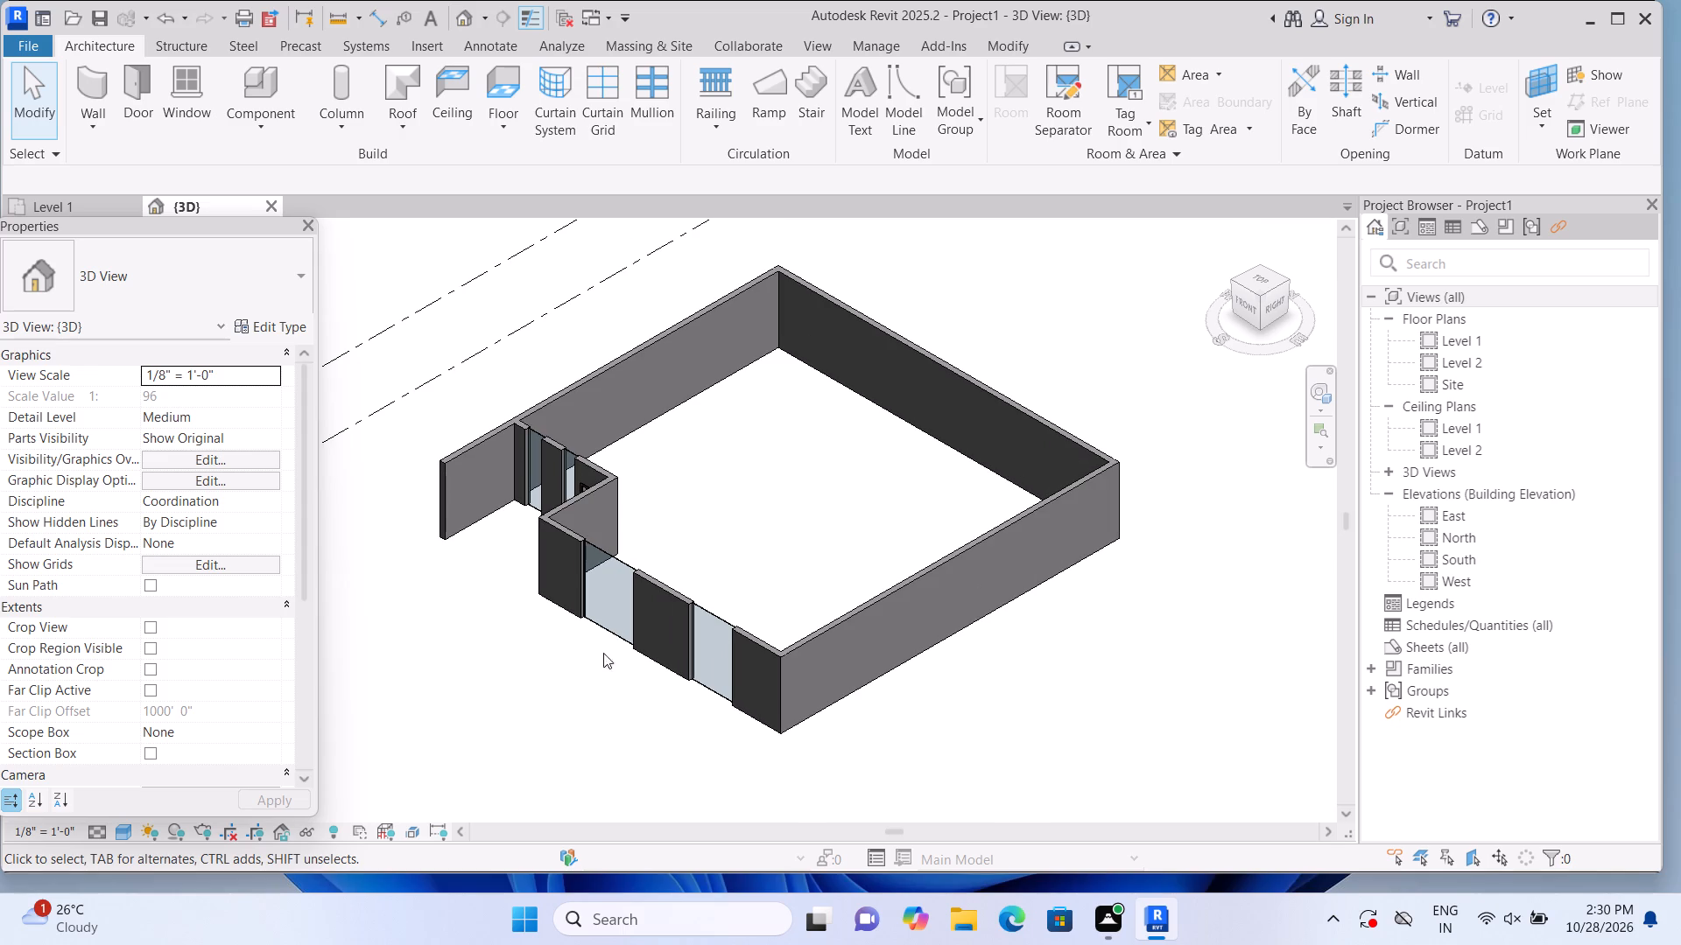
{"action": "scroll", "coordinate": [626, 633], "scroll_direction": "up", "scroll_amount": 1}
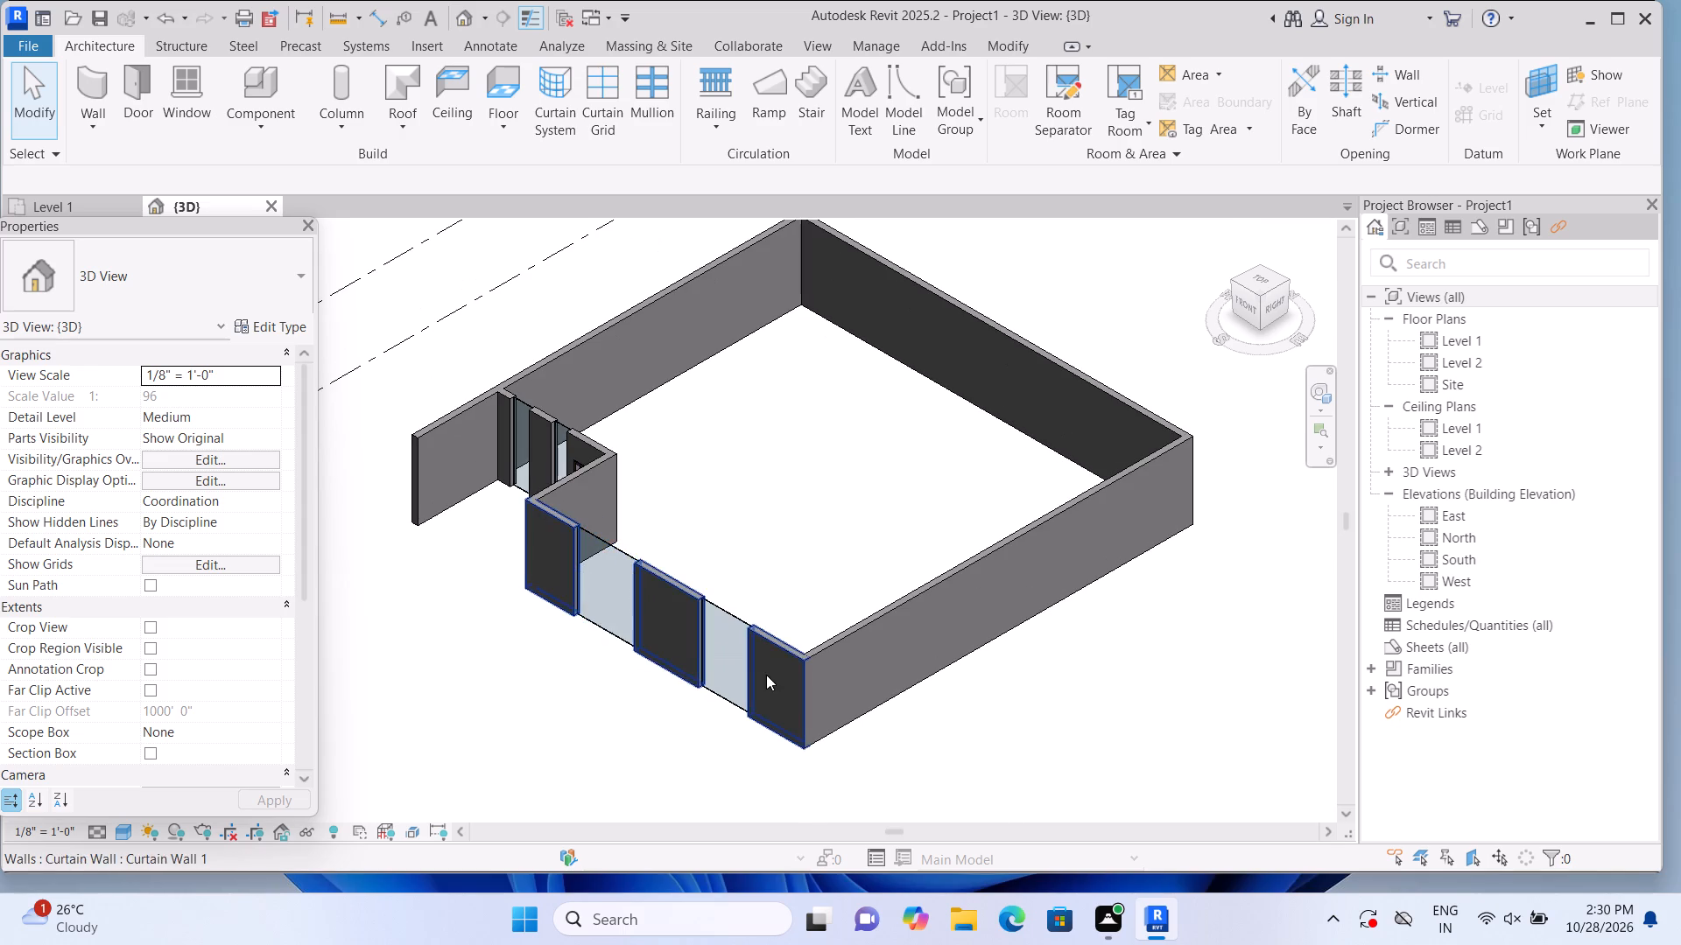
{"action": "scroll", "coordinate": [766, 675], "scroll_direction": "up", "scroll_amount": 5}
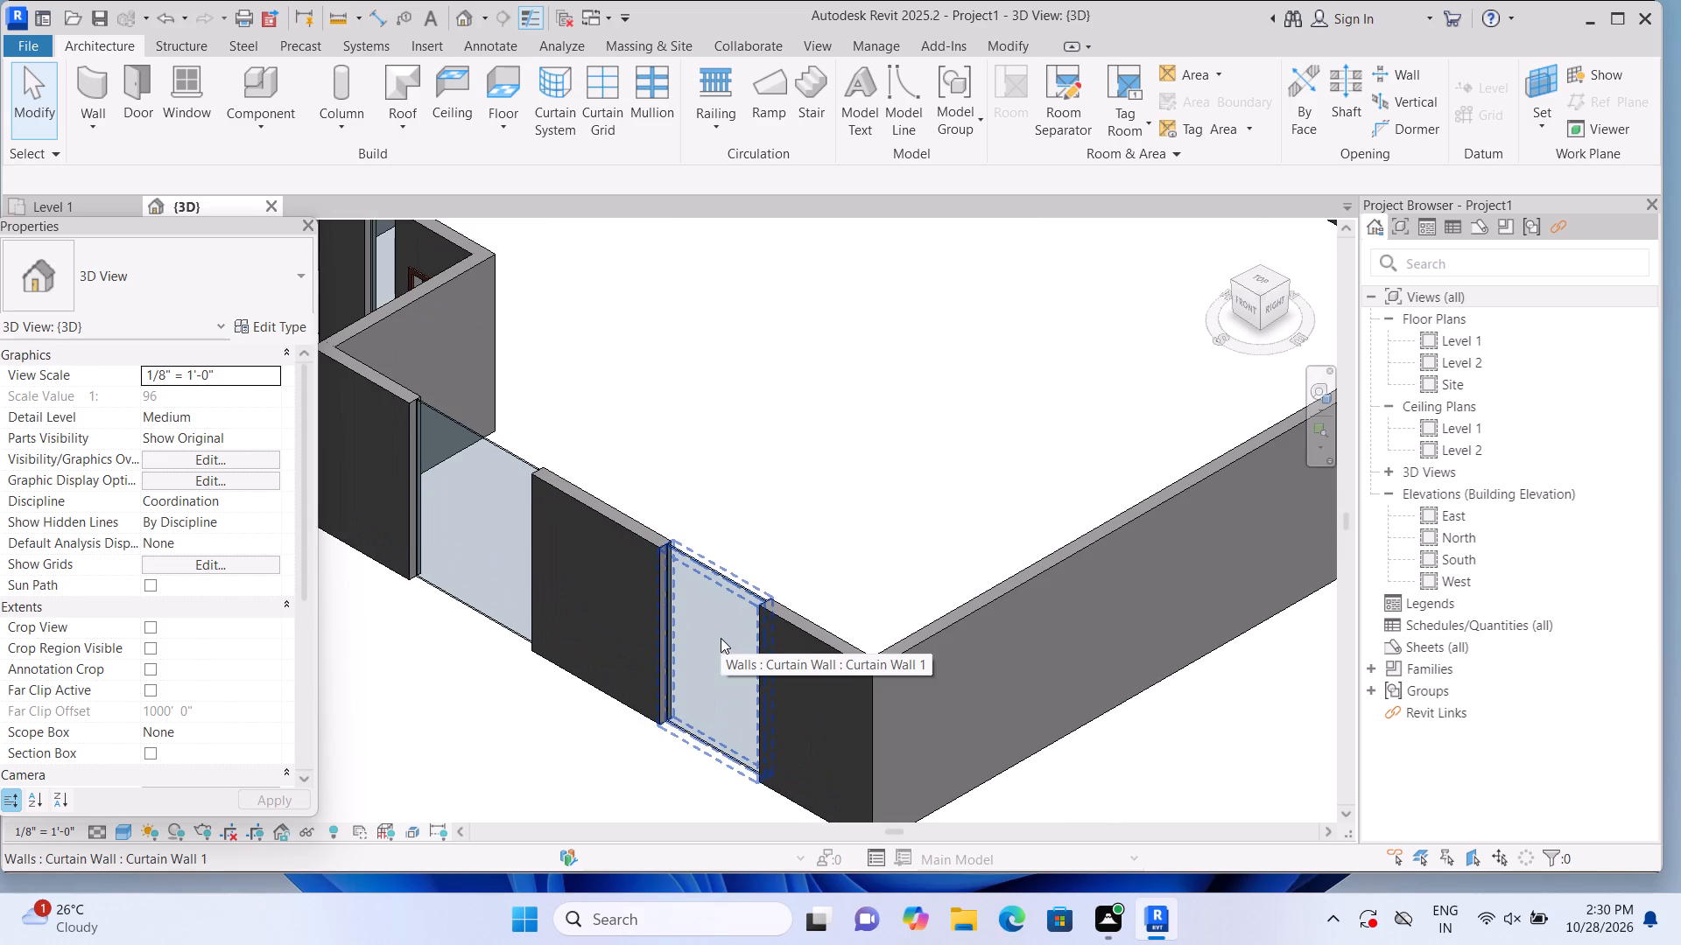
{"action": "left_click", "coordinate": [720, 638]}
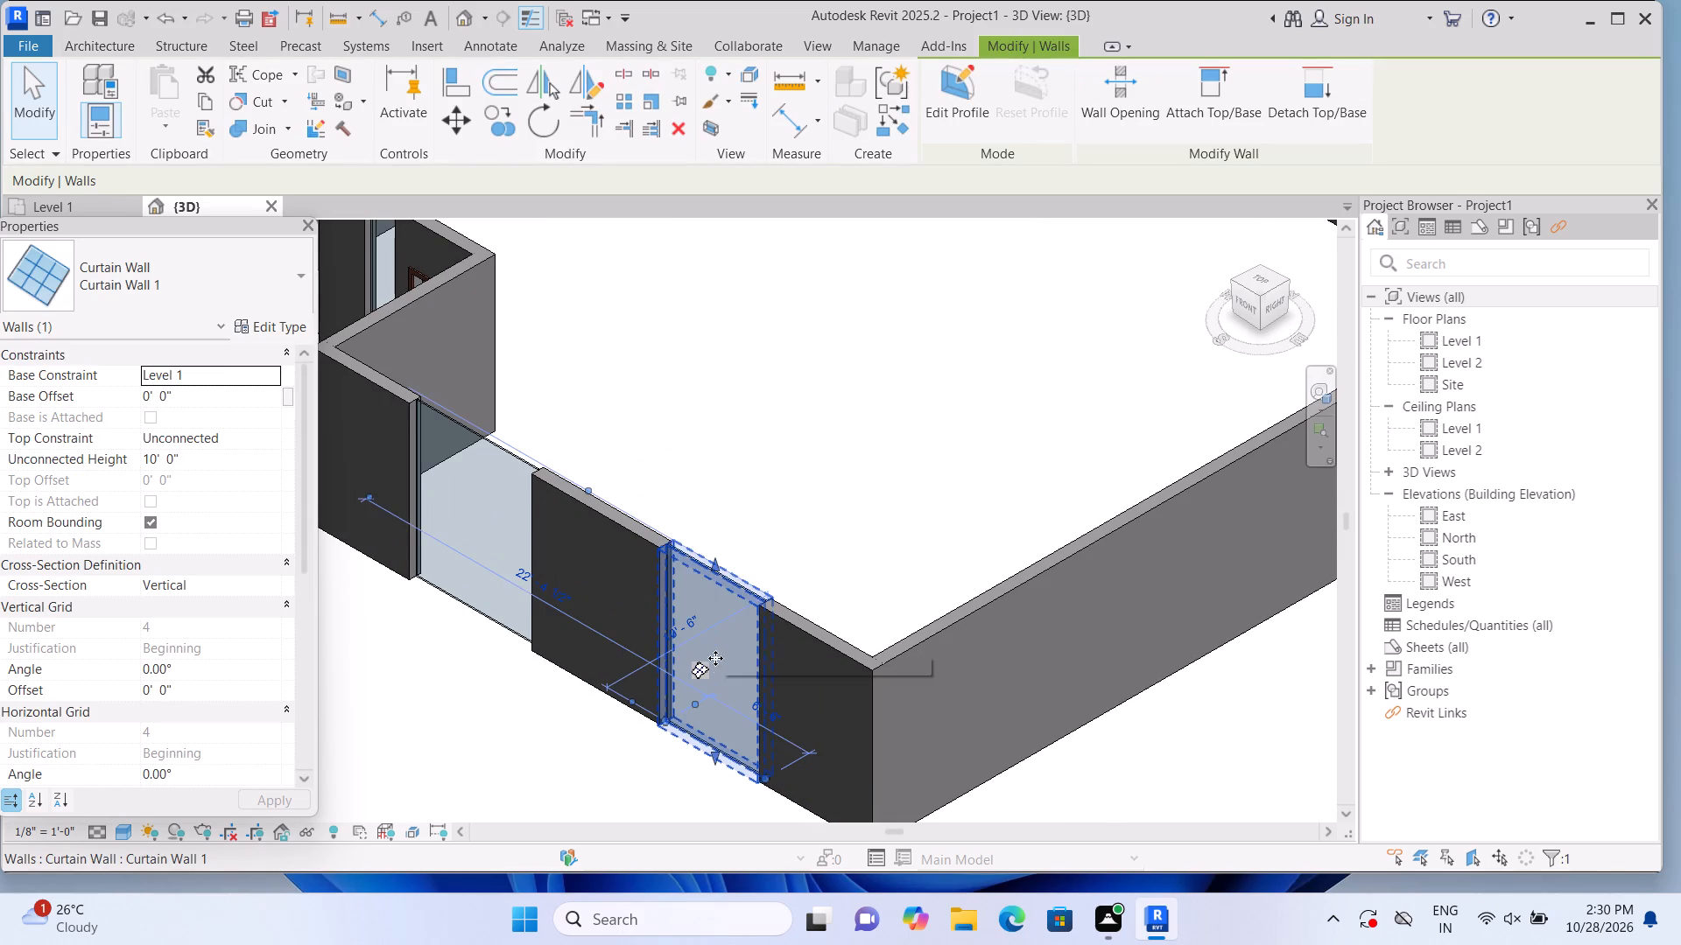
{"action": "scroll", "coordinate": [607, 755], "scroll_direction": "up", "scroll_amount": 1}
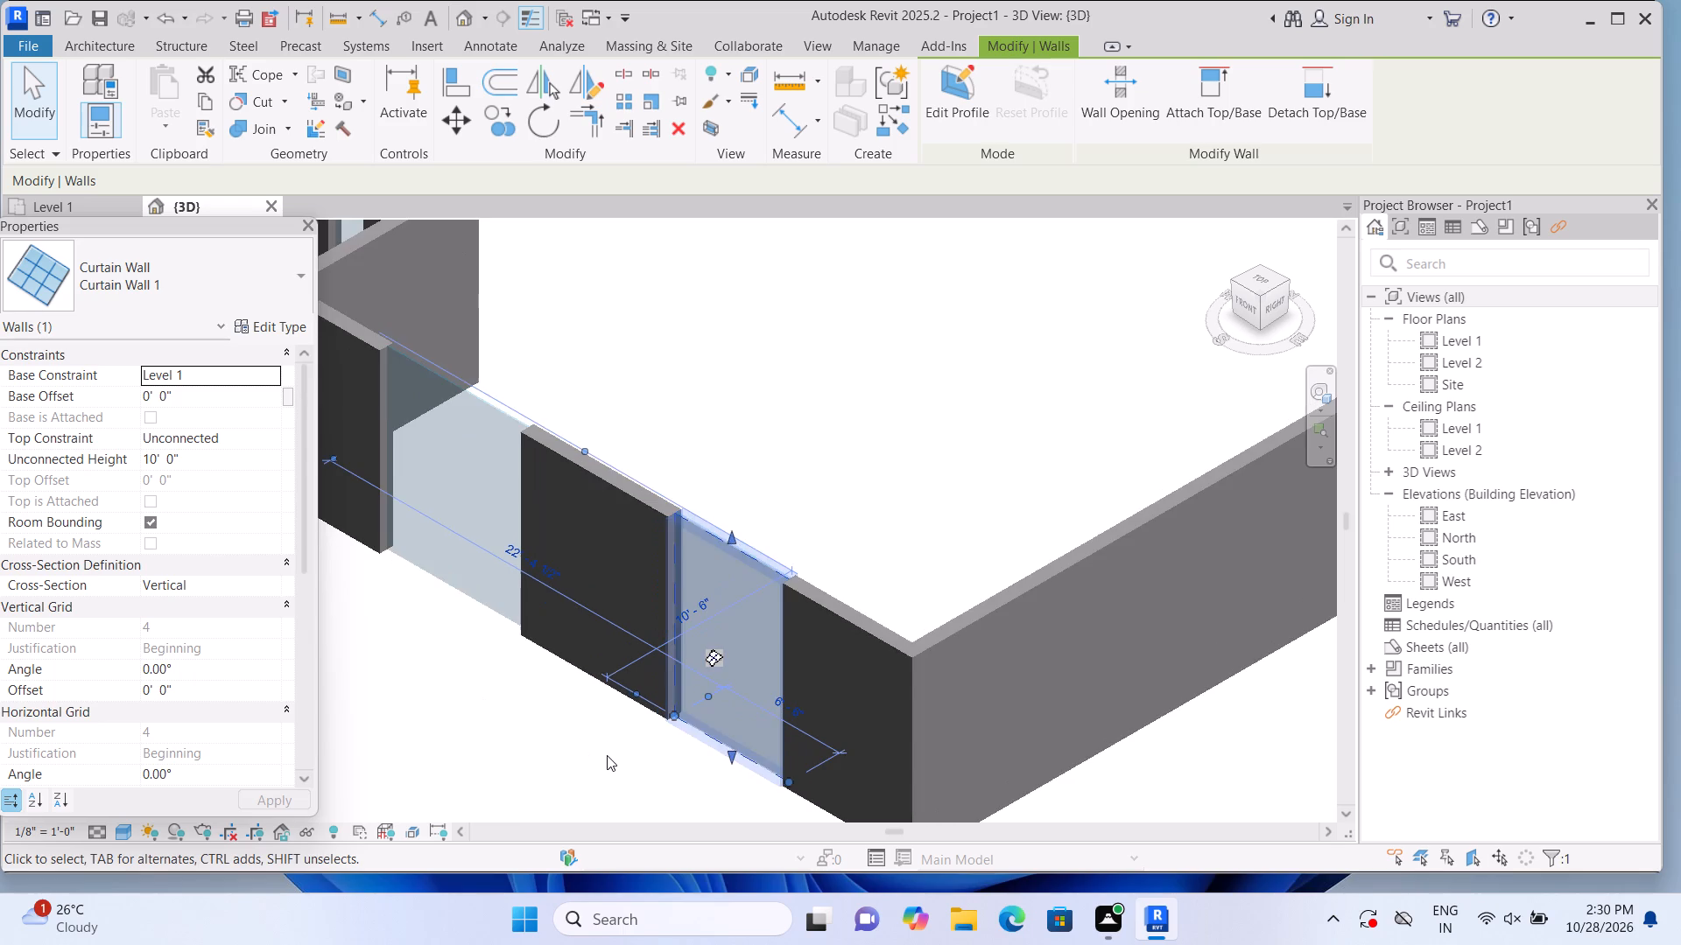
{"action": "scroll", "coordinate": [611, 755], "scroll_direction": "up", "scroll_amount": 1}
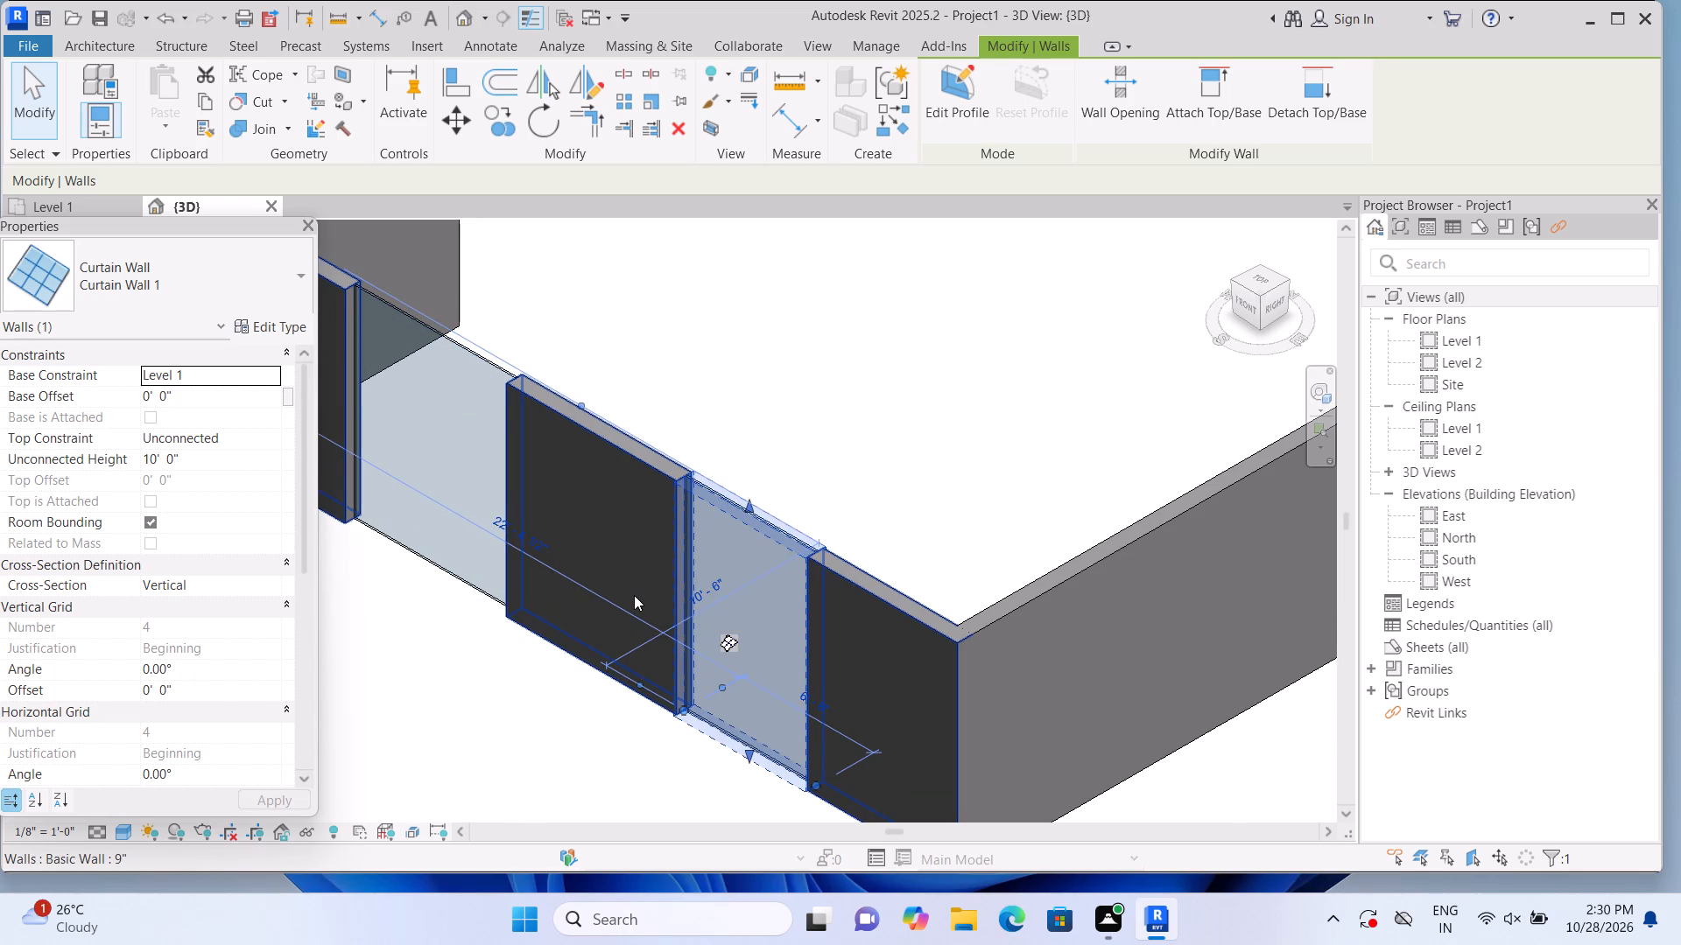
{"action": "scroll", "coordinate": [654, 591], "scroll_direction": "up", "scroll_amount": 2}
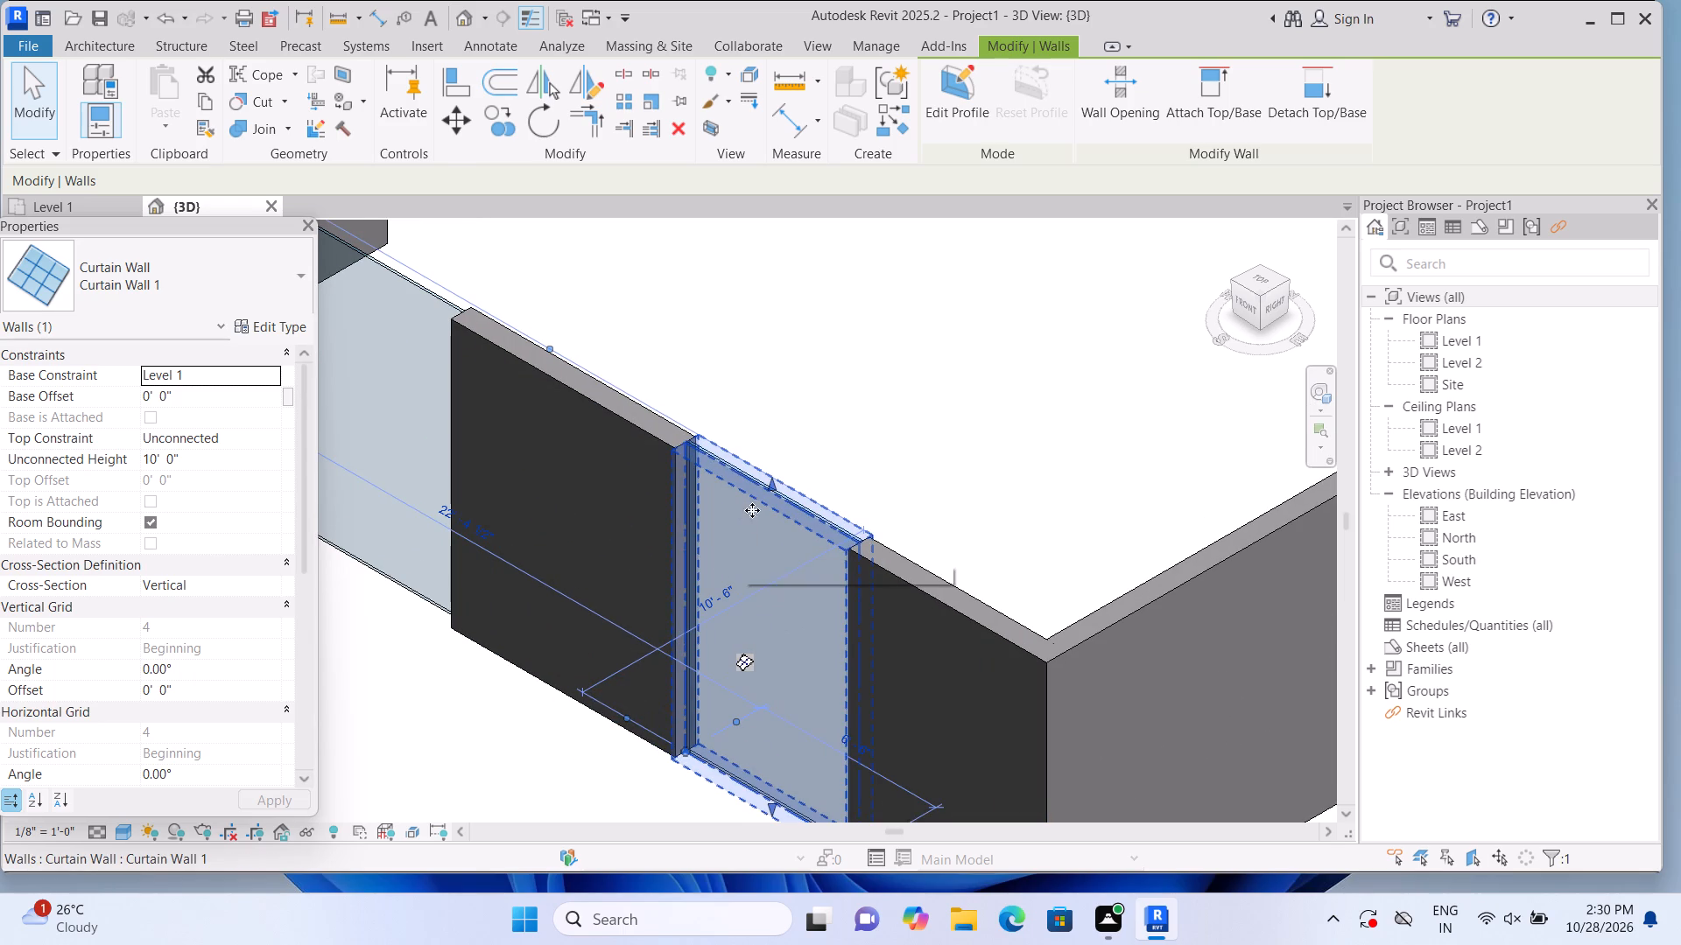
{"action": "left_click_drag", "start_coordinate": [769, 480], "coordinate": [759, 530]}
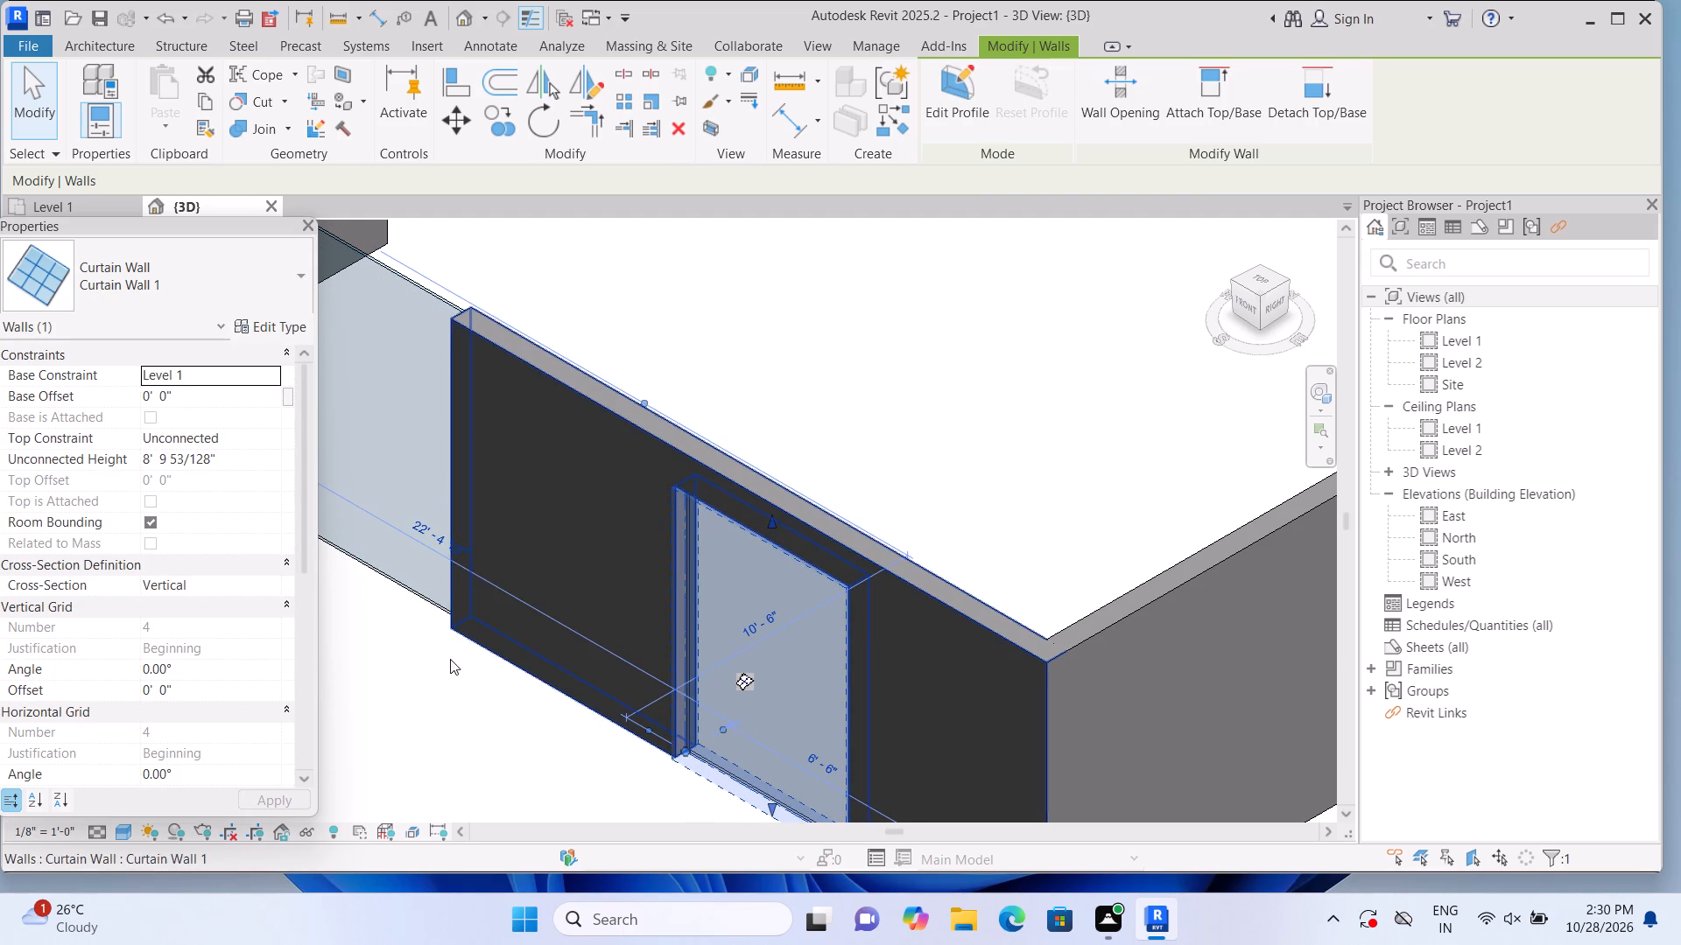
Raise the base of the 6'-6" curtain wall above the floor so it forms a window-like opening with solid wall beneath.
{"action": "scroll", "coordinate": [474, 708], "scroll_direction": "down", "scroll_amount": 2}
{"action": "middle_click_drag", "start_coordinate": [482, 752], "coordinate": [528, 519]}
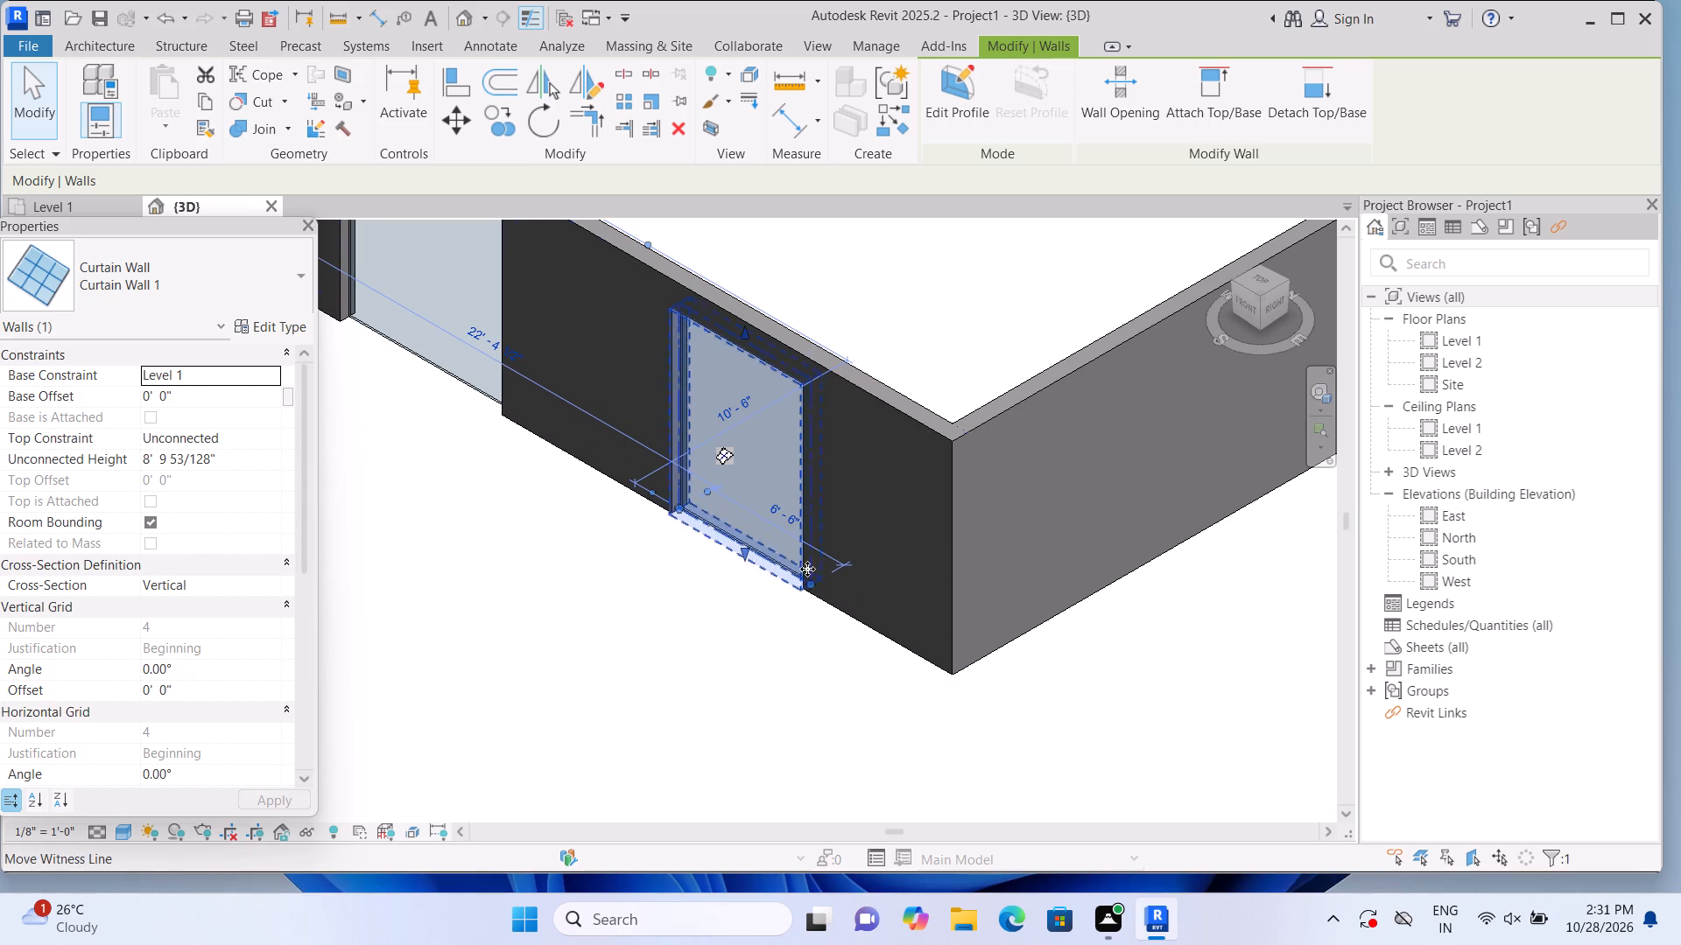
{"action": "left_click_drag", "start_coordinate": [746, 548], "coordinate": [760, 493]}
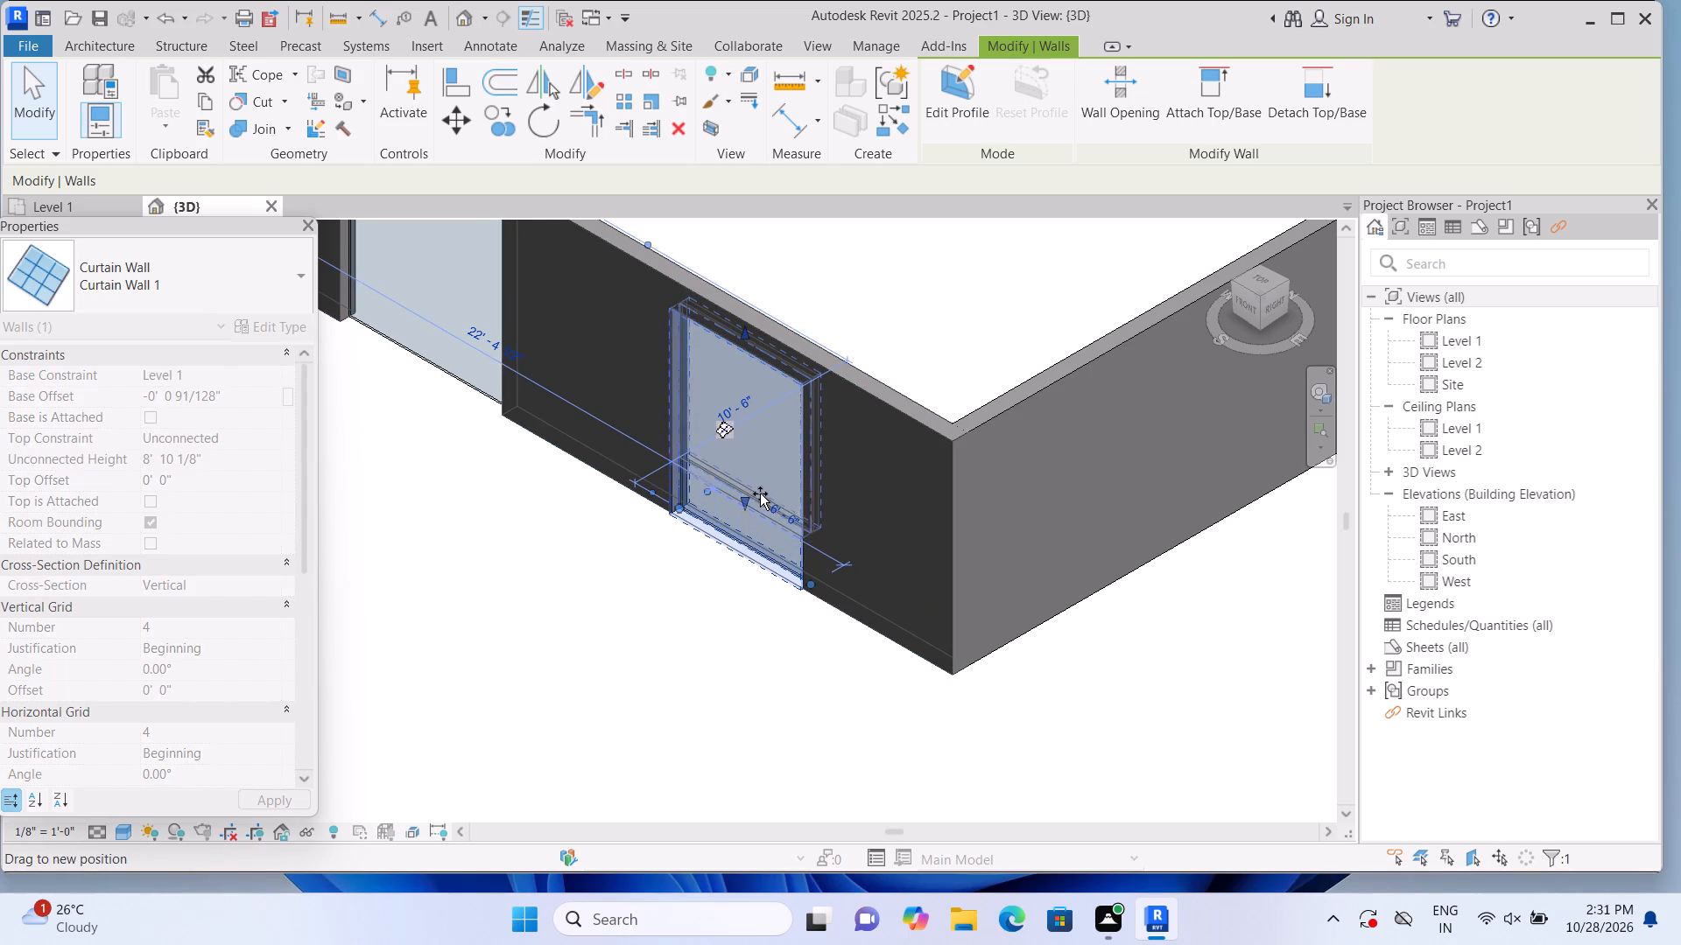
{"action": "left_click_drag", "start_coordinate": [760, 493], "coordinate": [764, 479]}
{"action": "left_click", "coordinate": [662, 618]}
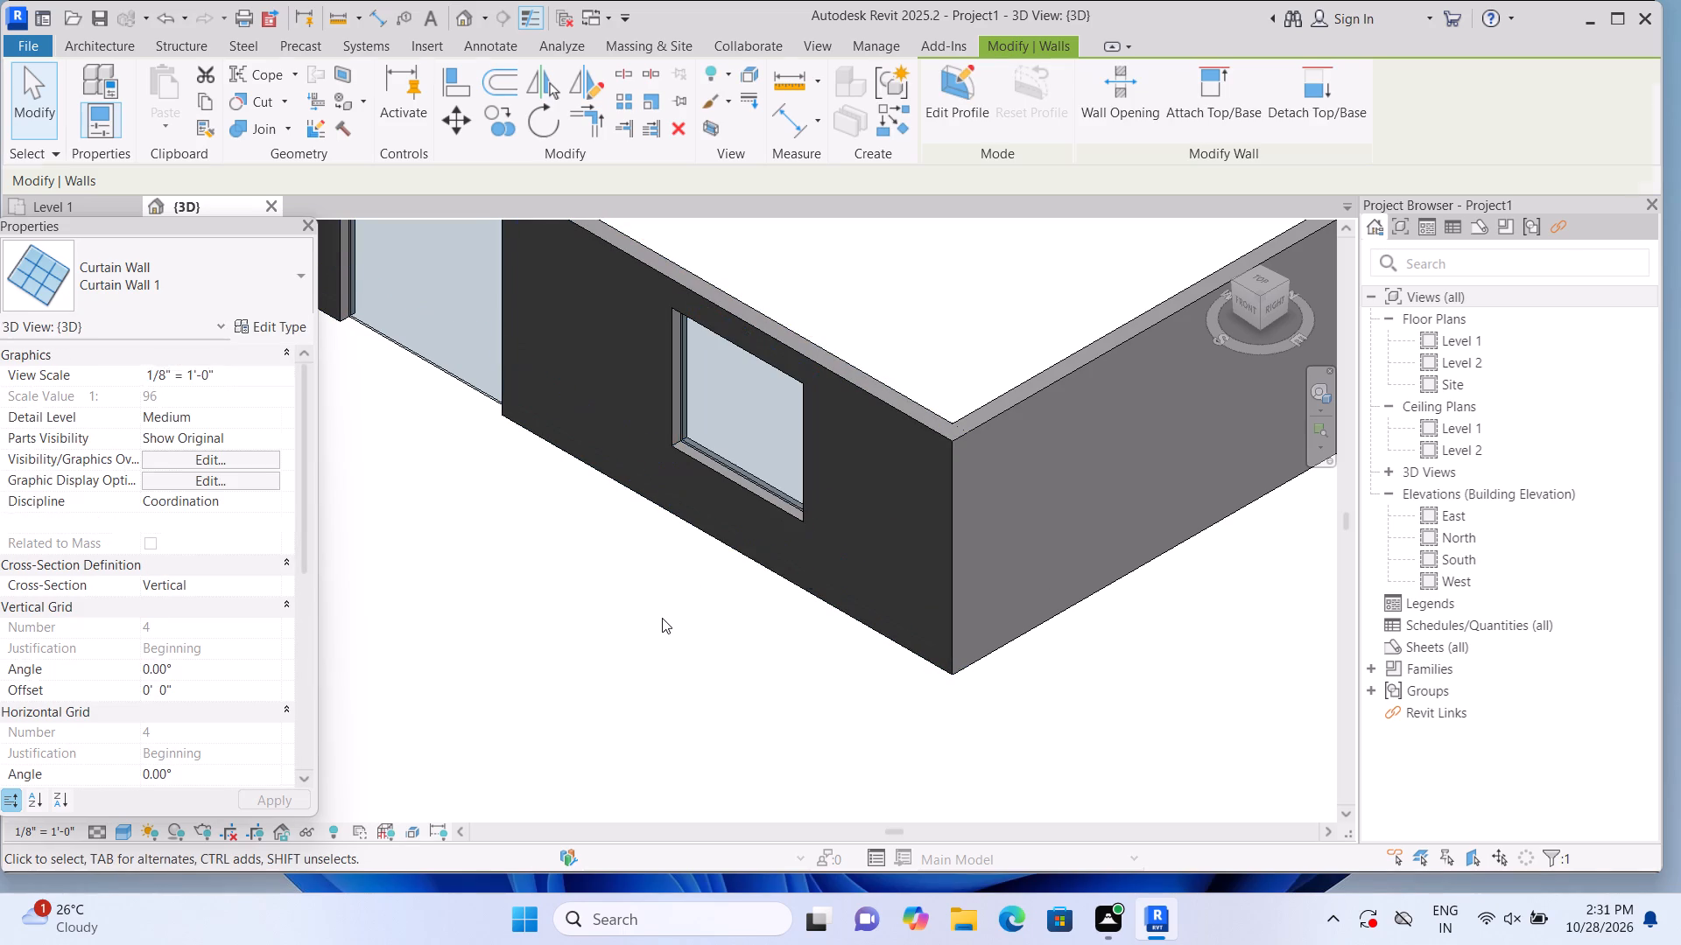
Place a vertical curtain grid line across all segments of the 6'-6" curtain wall, 2'-2" from its west edge.
{"action": "middle_click_drag", "start_coordinate": [647, 545], "coordinate": [679, 598]}
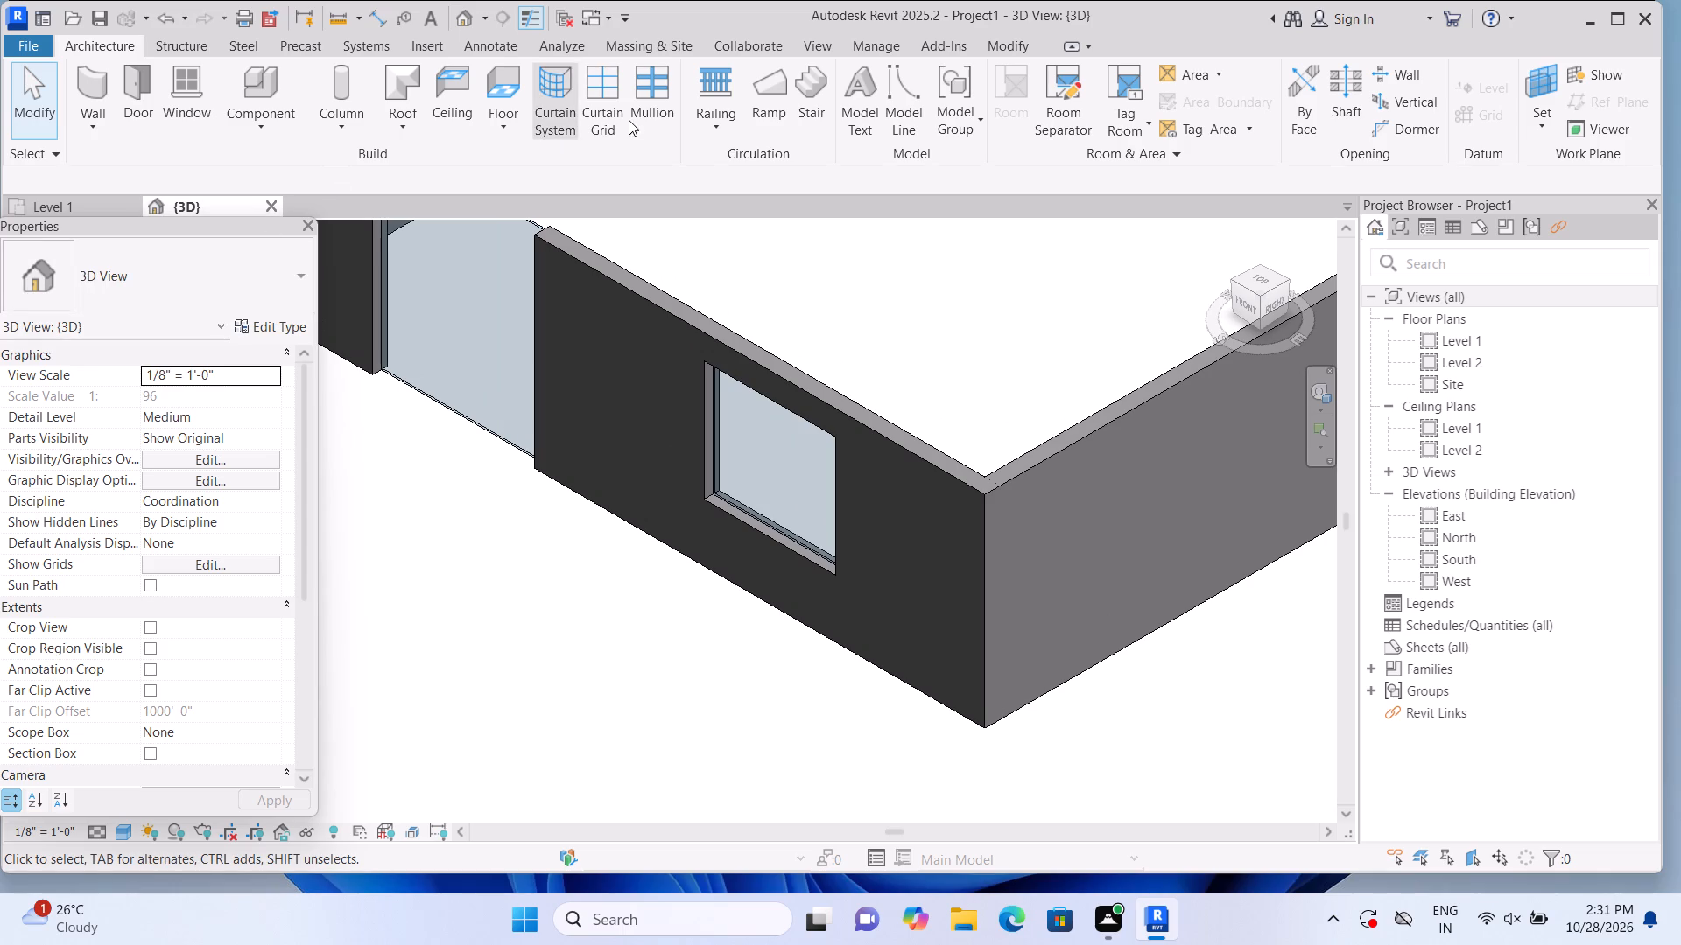
{"action": "left_click", "coordinate": [608, 122]}
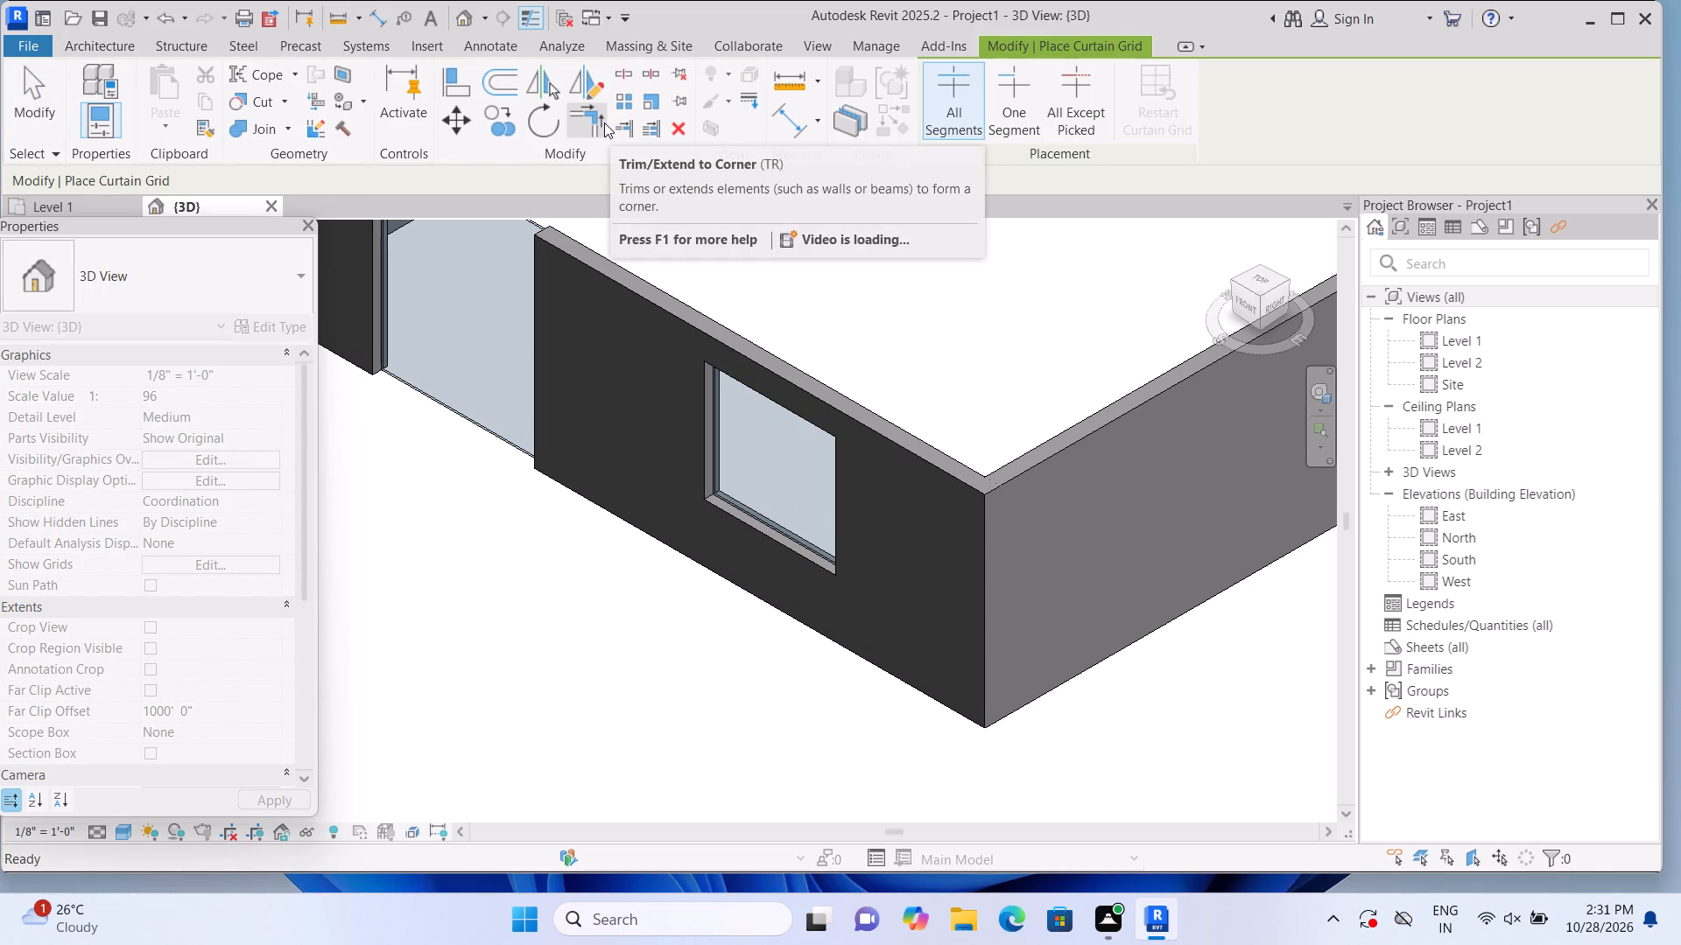
{"action": "scroll", "coordinate": [734, 421], "scroll_direction": "up", "scroll_amount": 3}
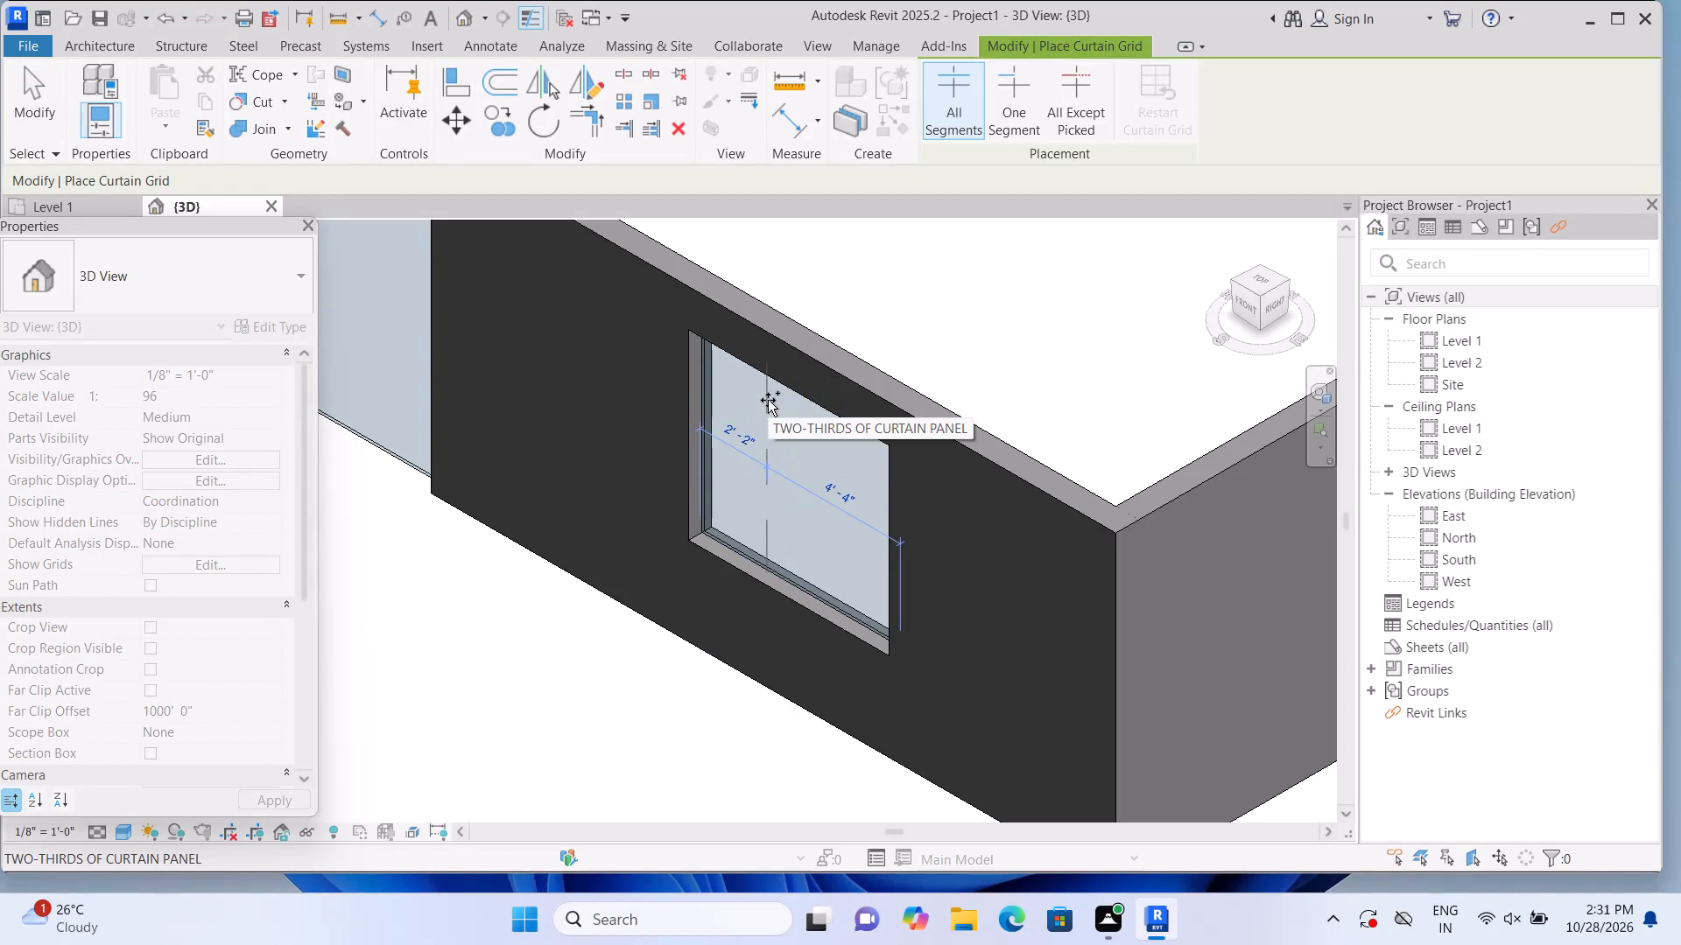
{"action": "left_click", "coordinate": [768, 400]}
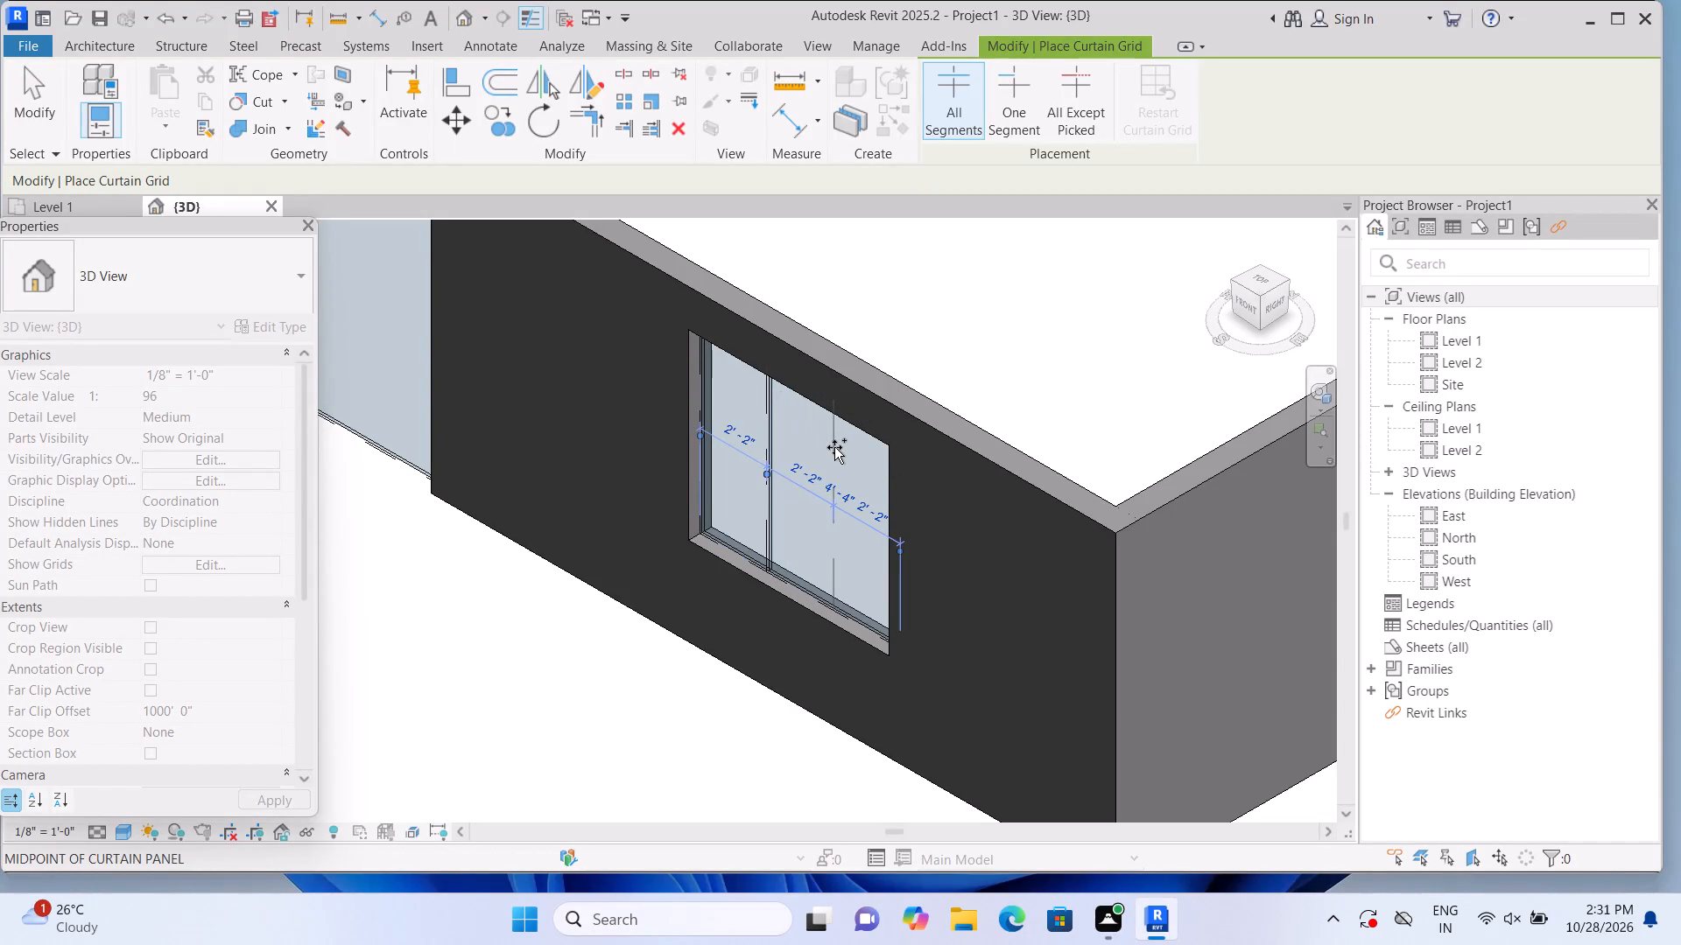
Place a second vertical grid line across all segments of the 6'-6" curtain wall, 2'-2" east of the first.
{"action": "left_click", "coordinate": [834, 447]}
{"action": "key", "text": "Escape"}
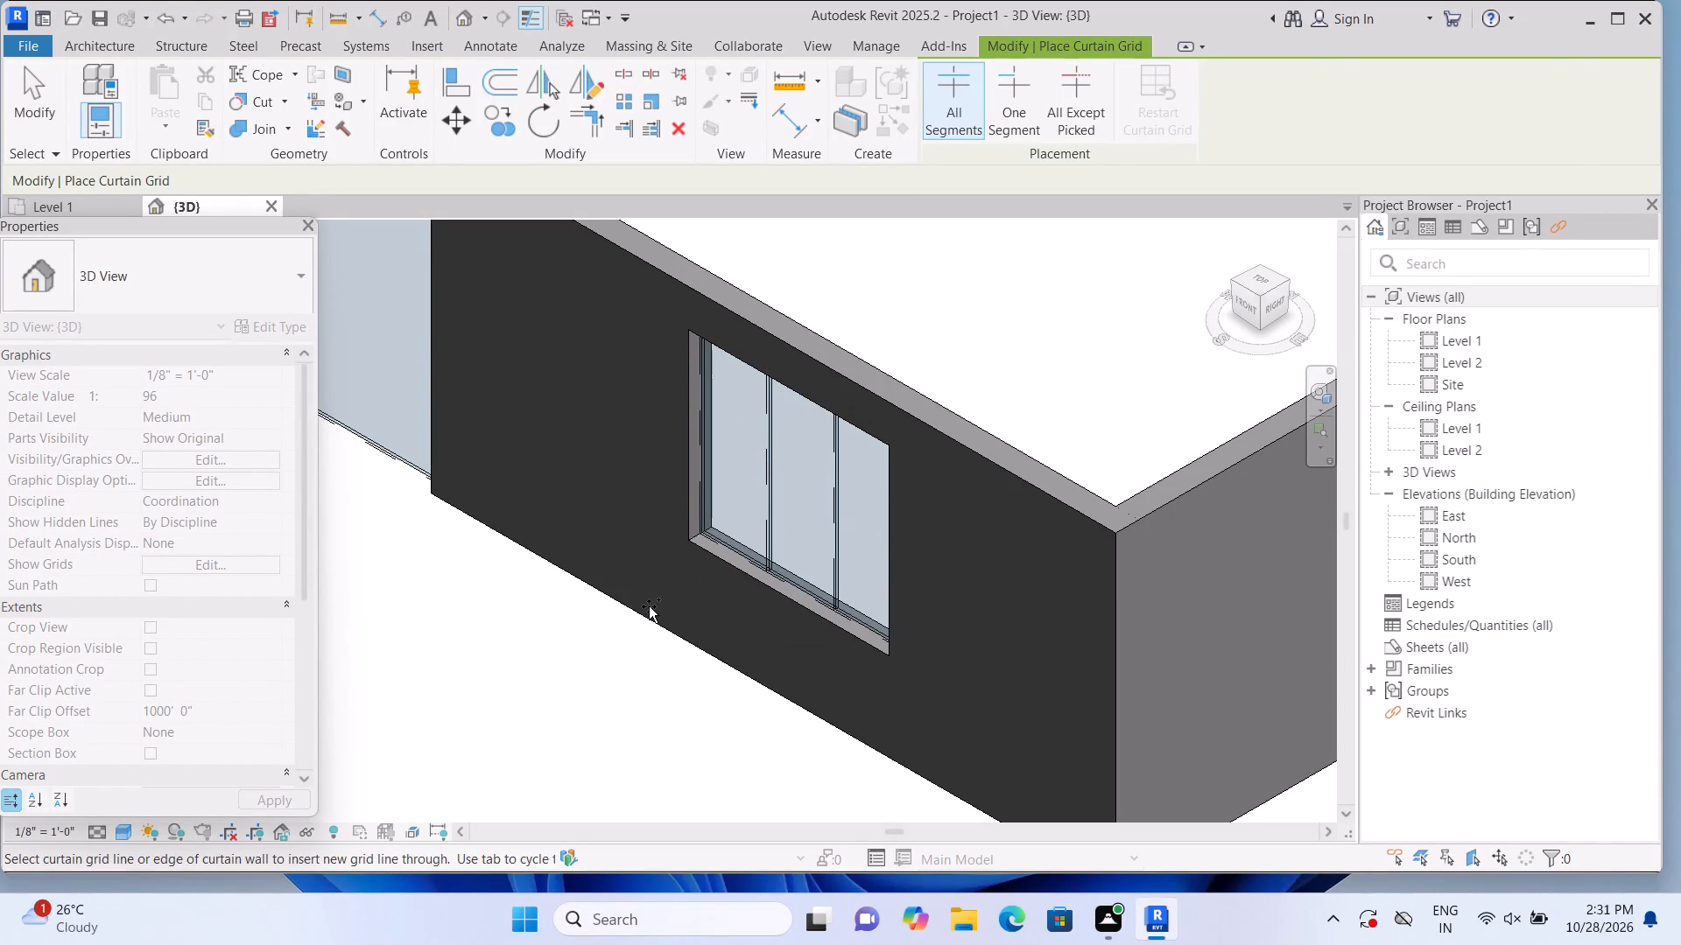
{"action": "key", "text": "Escape"}
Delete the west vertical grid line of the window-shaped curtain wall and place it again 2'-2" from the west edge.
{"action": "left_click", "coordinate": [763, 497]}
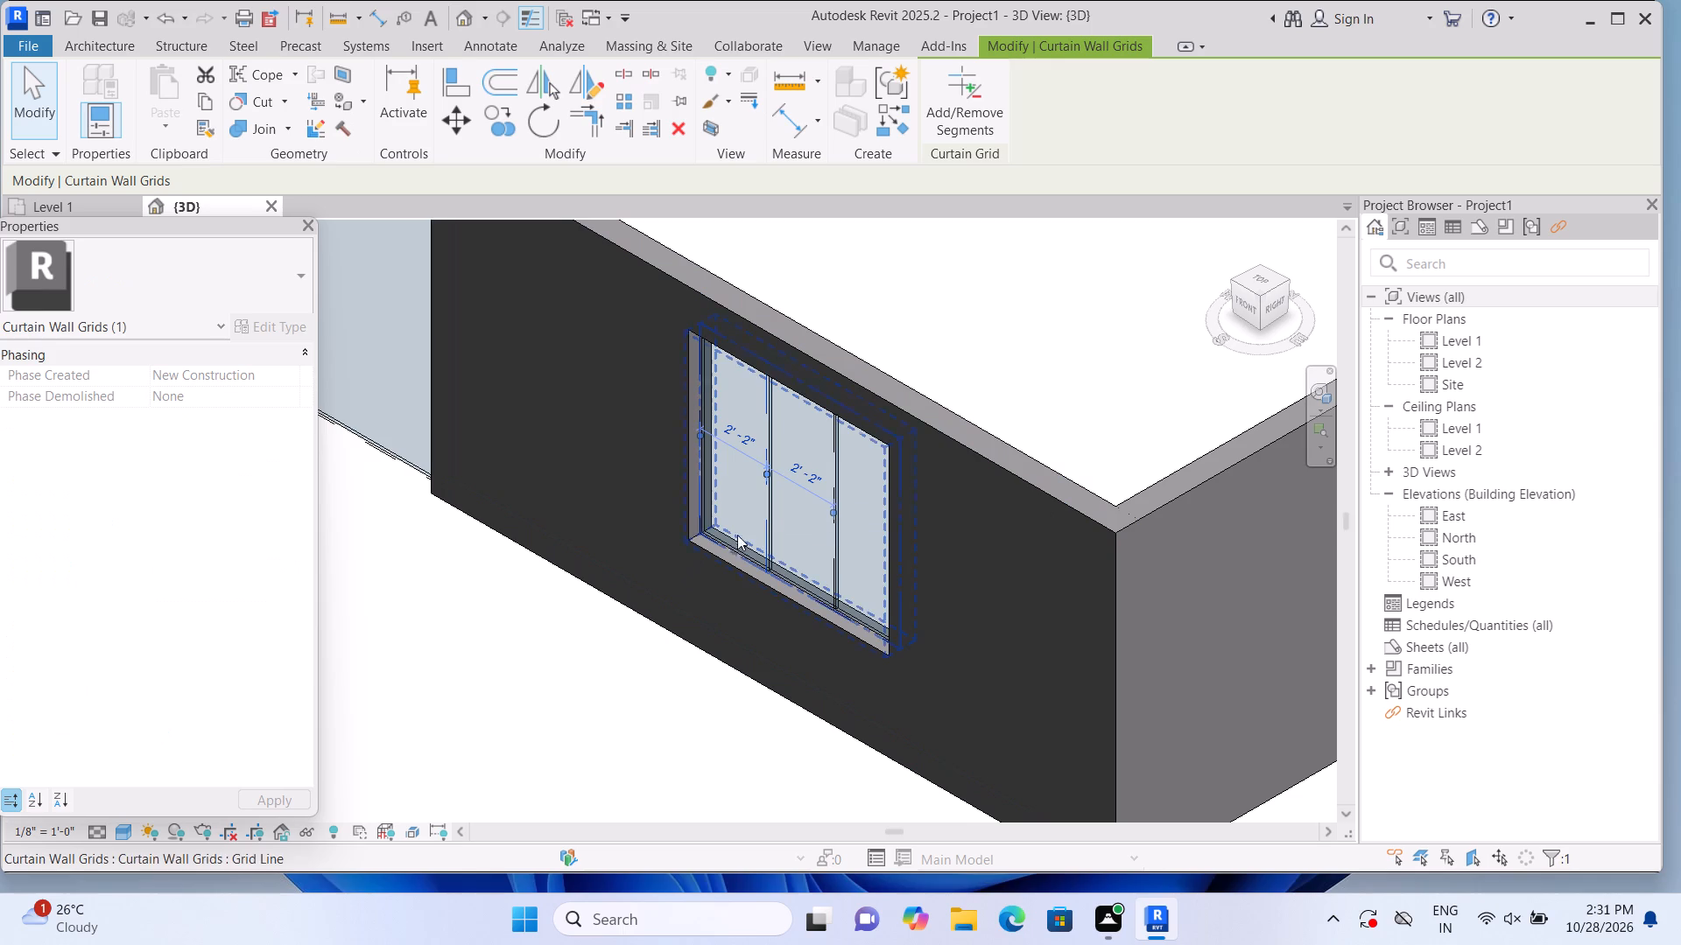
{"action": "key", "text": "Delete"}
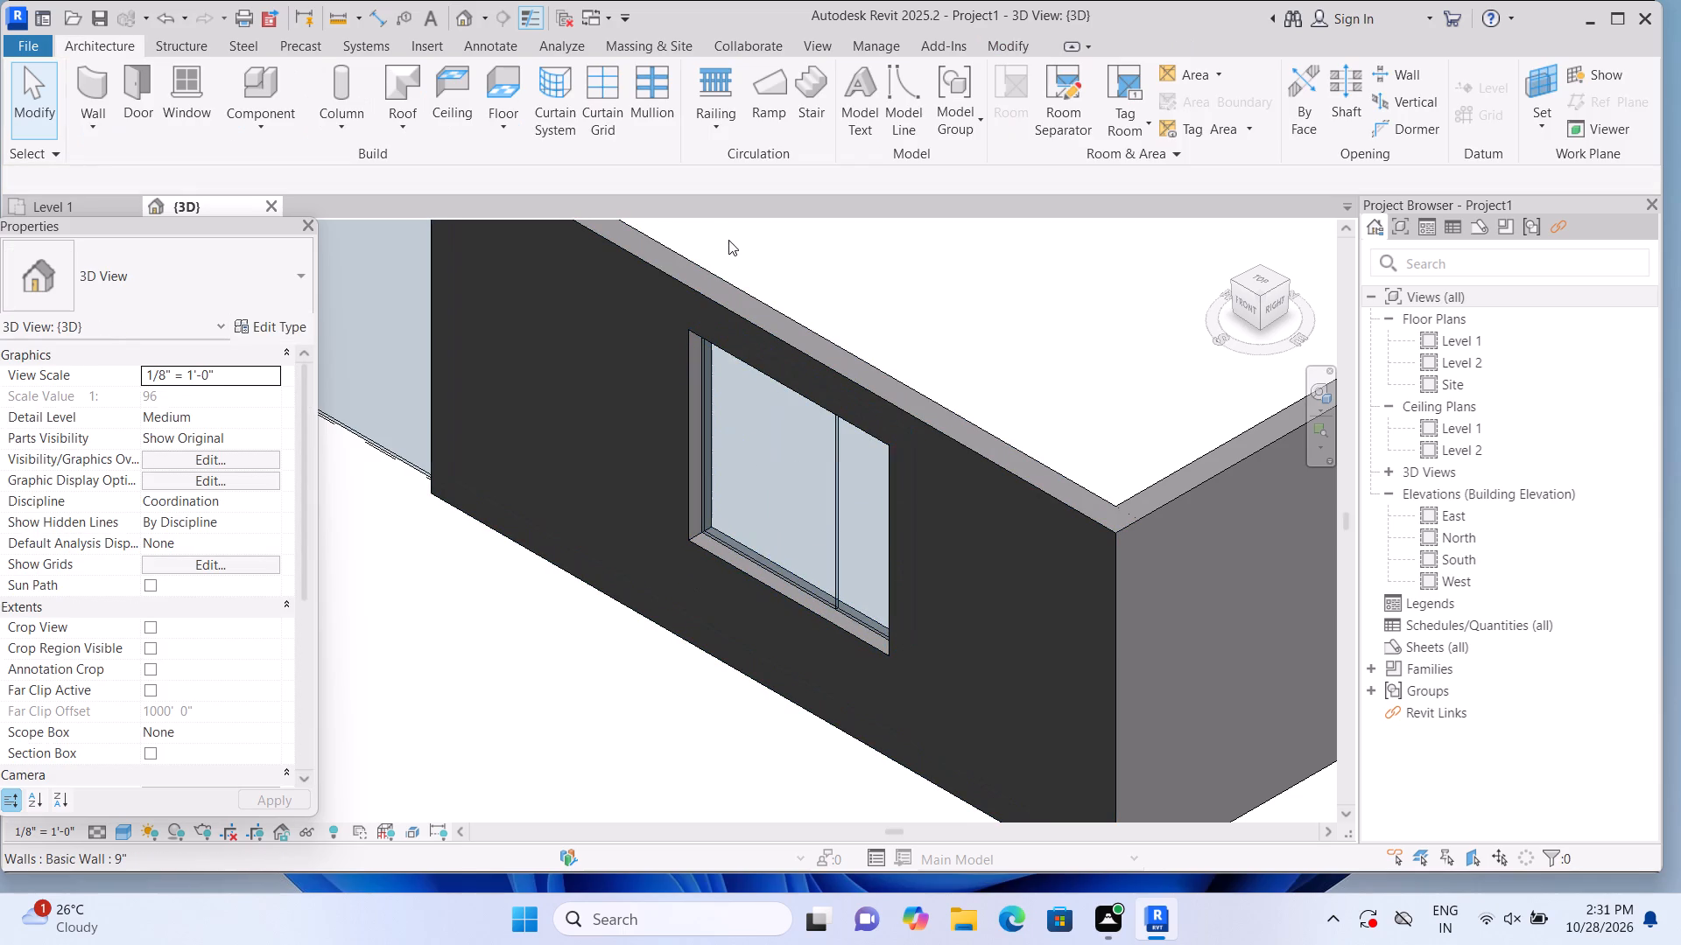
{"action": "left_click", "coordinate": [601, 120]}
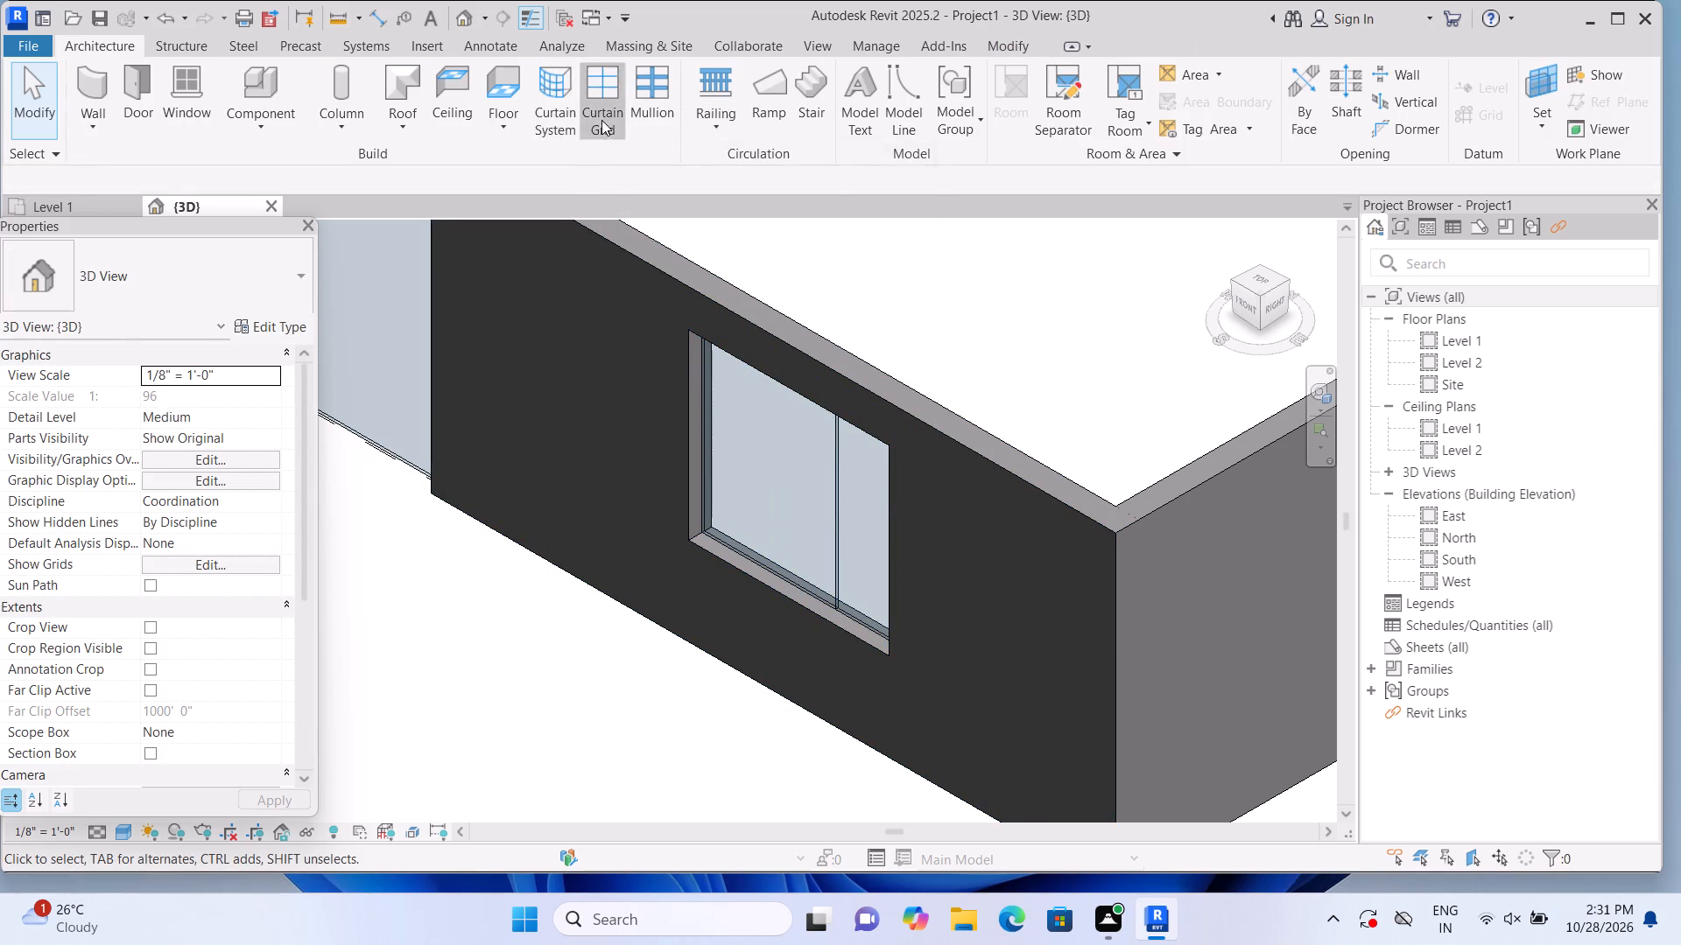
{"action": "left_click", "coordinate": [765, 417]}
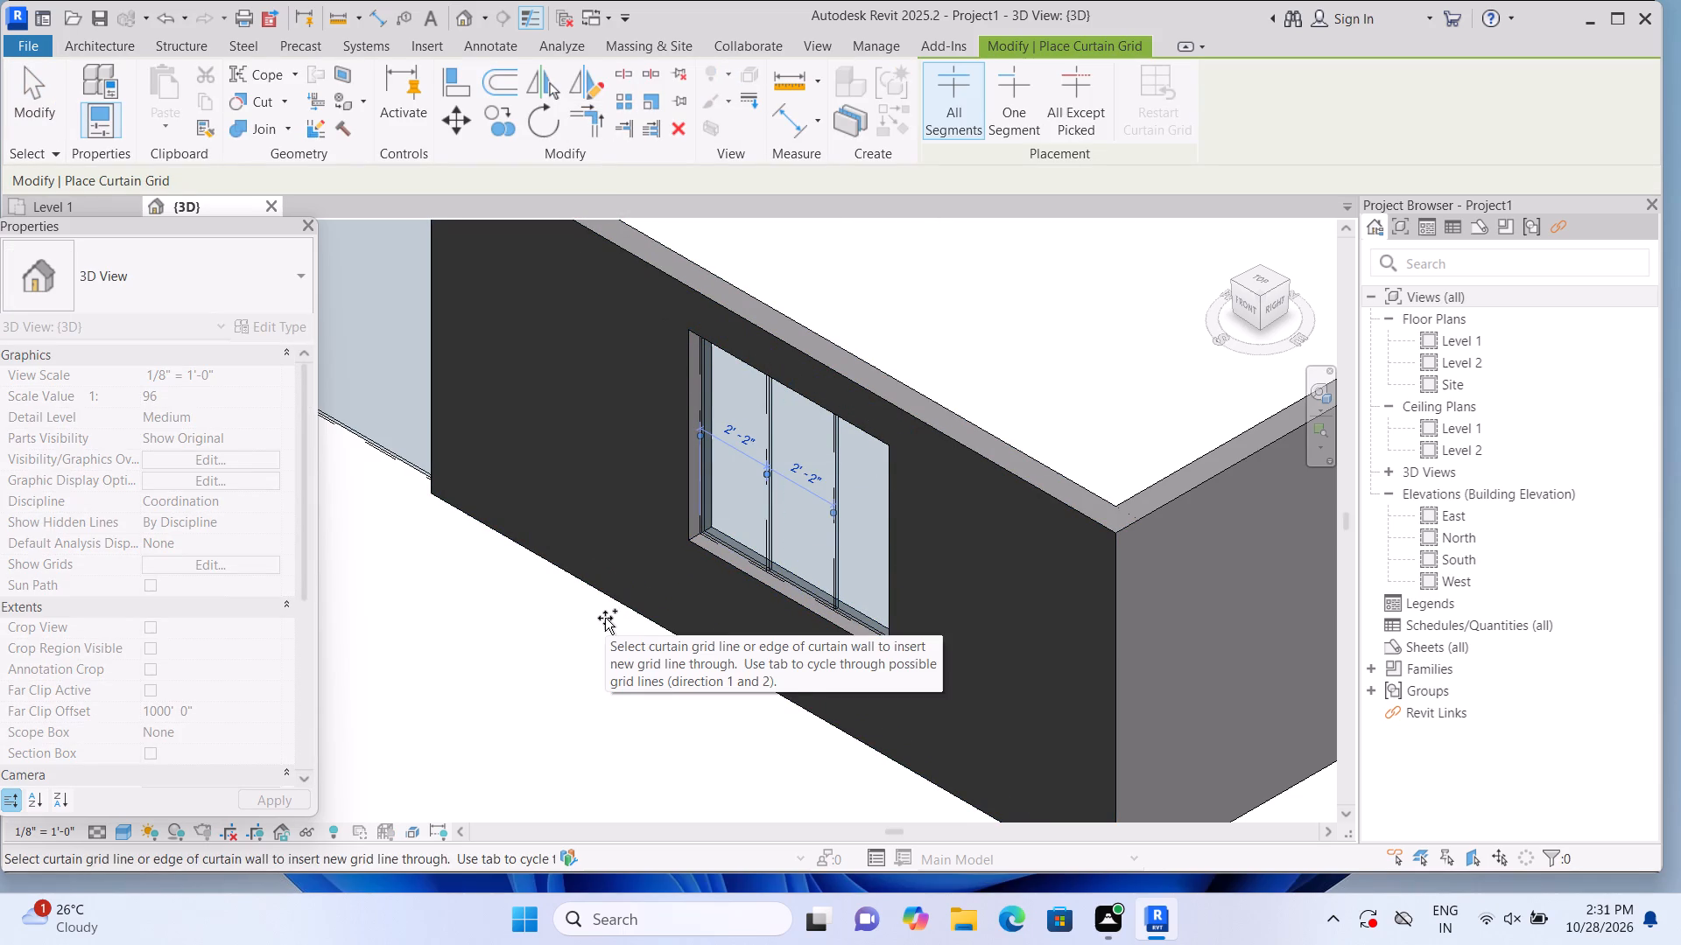
Add one-segment horizontal grid lines, about 2'-11 1/2" below the top in the middle bay, 2'-7 1/2" in the west and 2'-4 1/2" in the east.
{"action": "left_click", "coordinate": [1037, 115]}
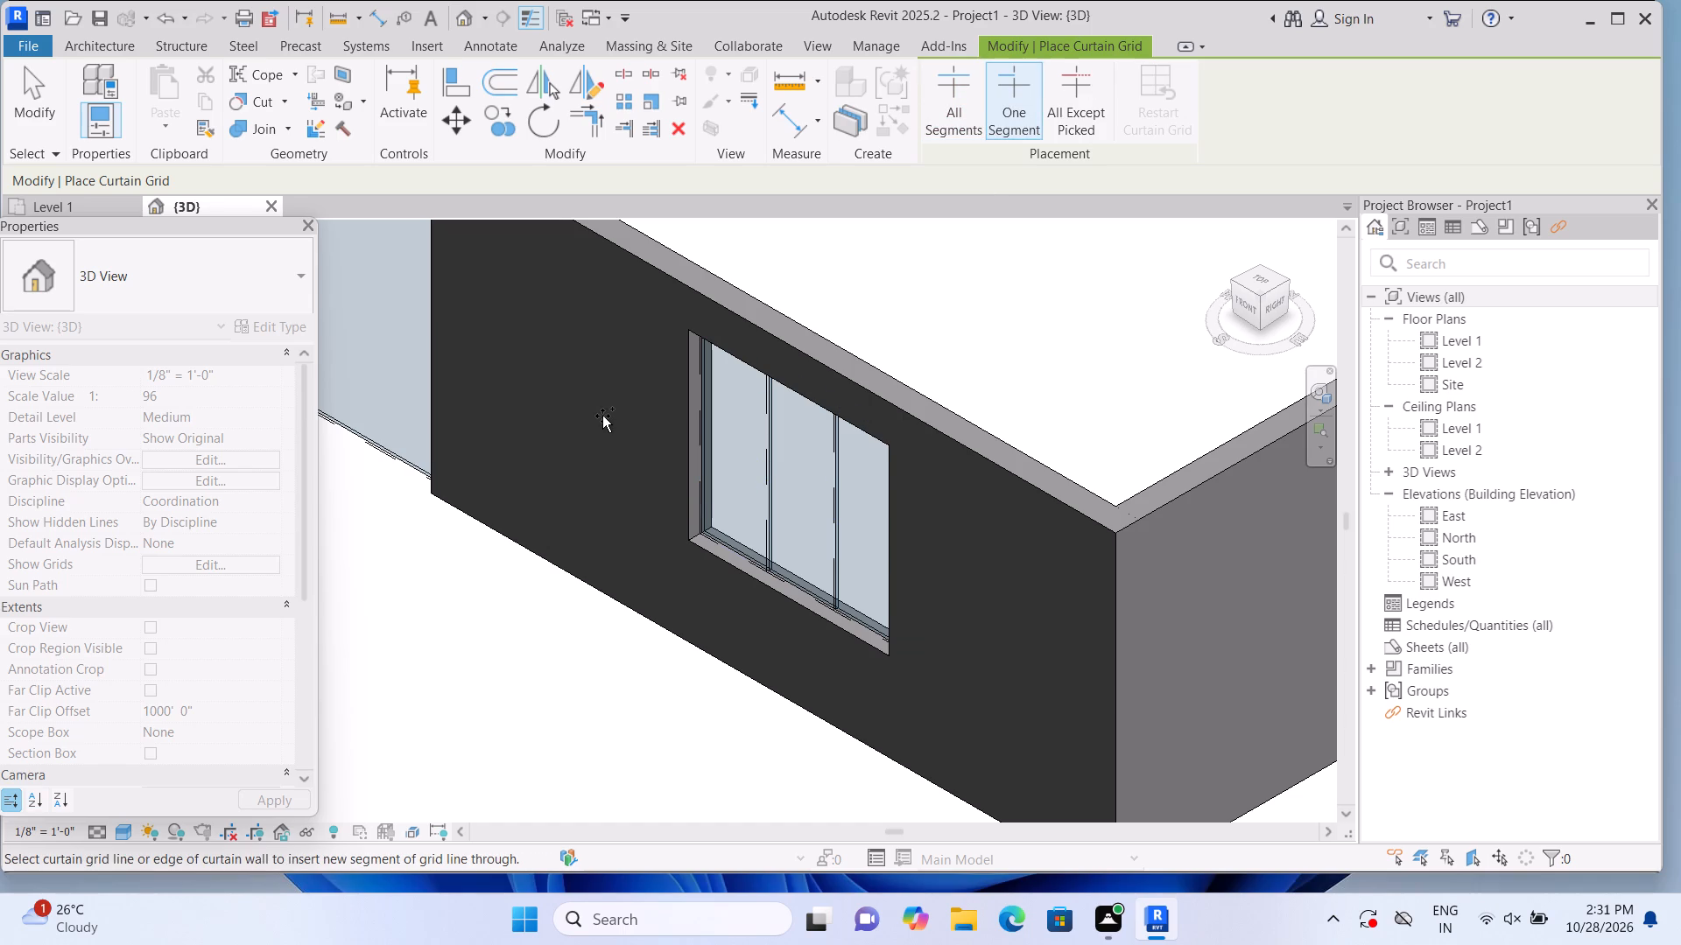
{"action": "scroll", "coordinate": [799, 549], "scroll_direction": "up", "scroll_amount": 1}
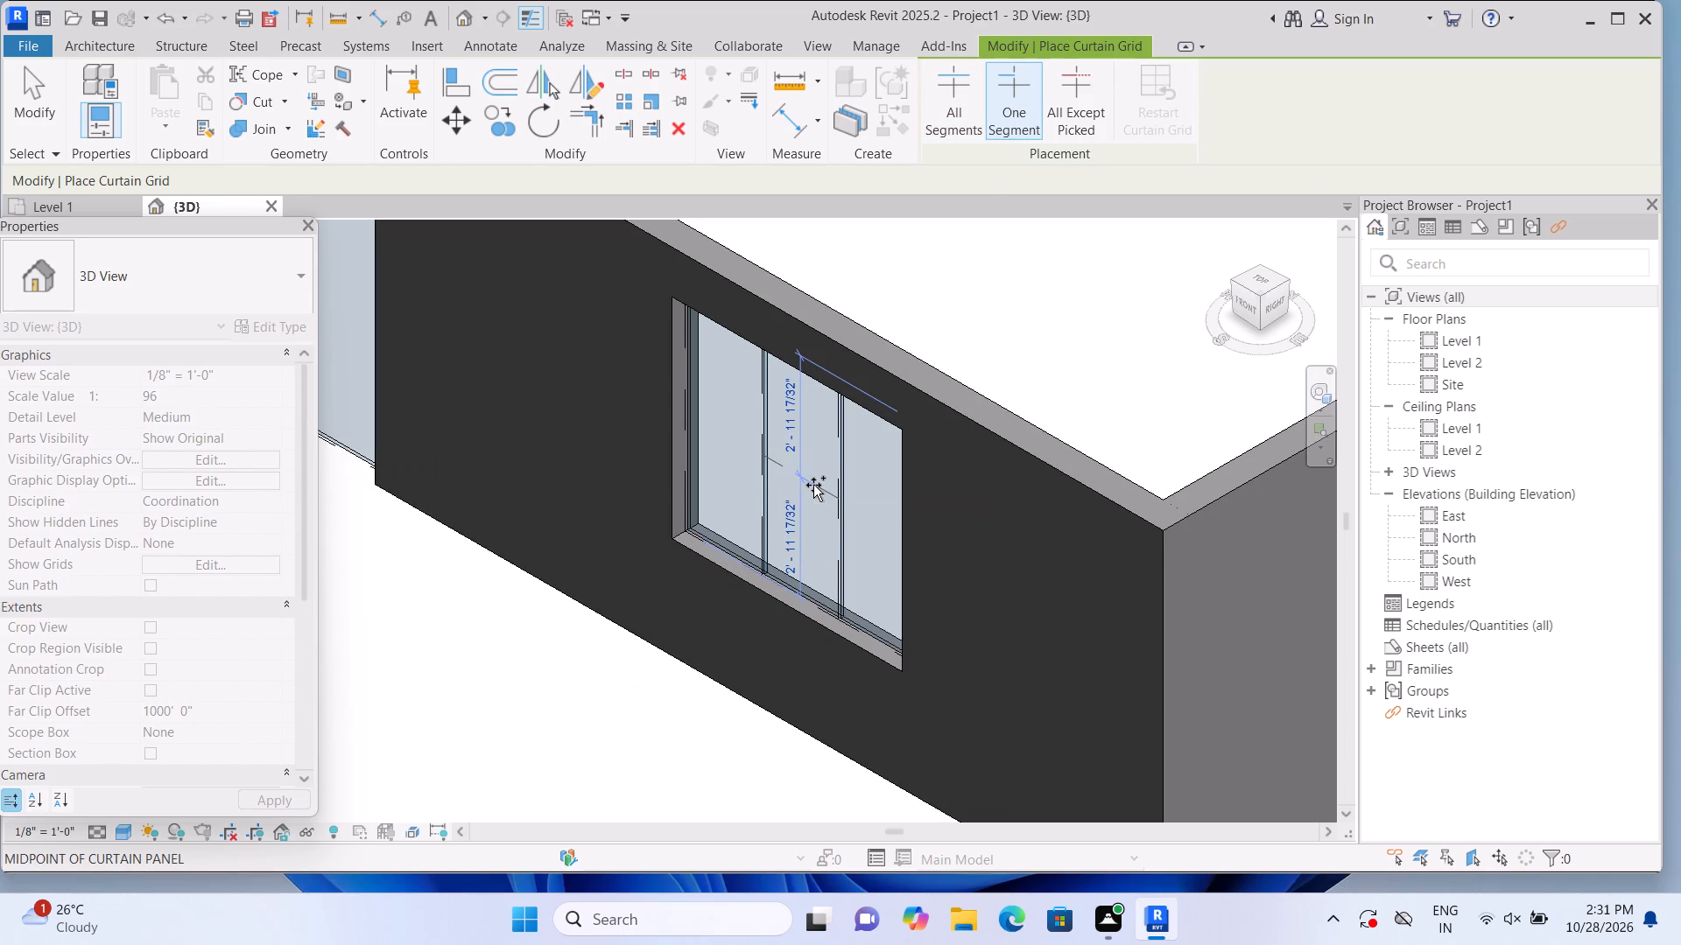
{"action": "left_click", "coordinate": [813, 489]}
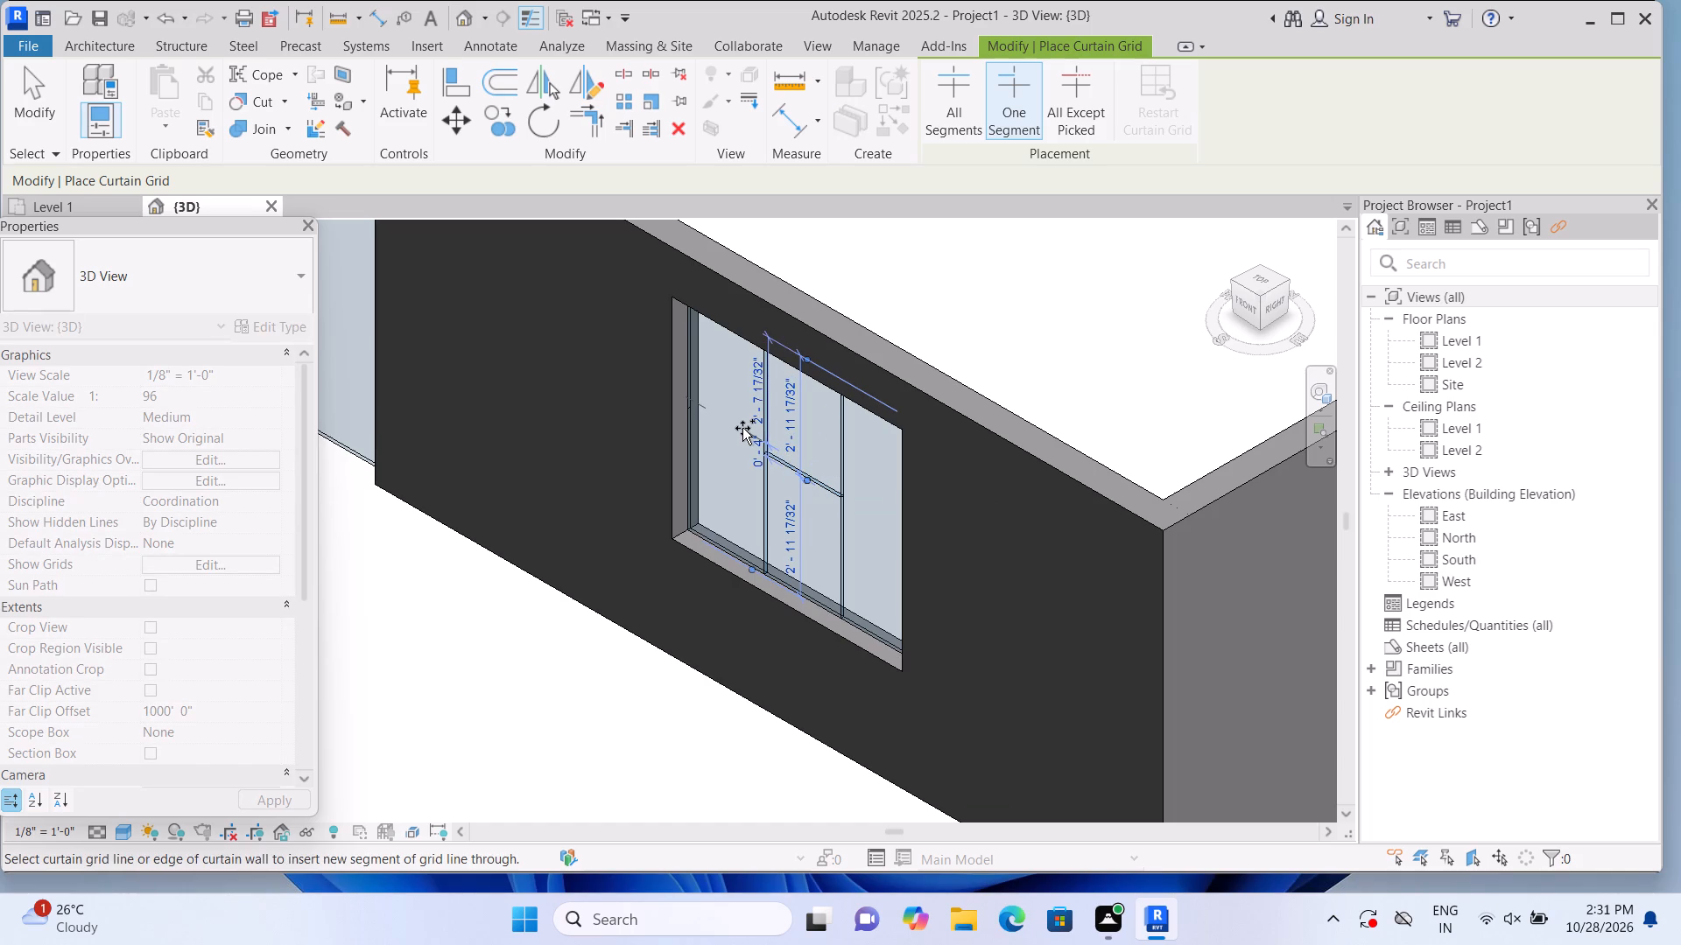
{"action": "scroll", "coordinate": [742, 428], "scroll_direction": "up", "scroll_amount": 1}
{"action": "left_click", "coordinate": [749, 433]}
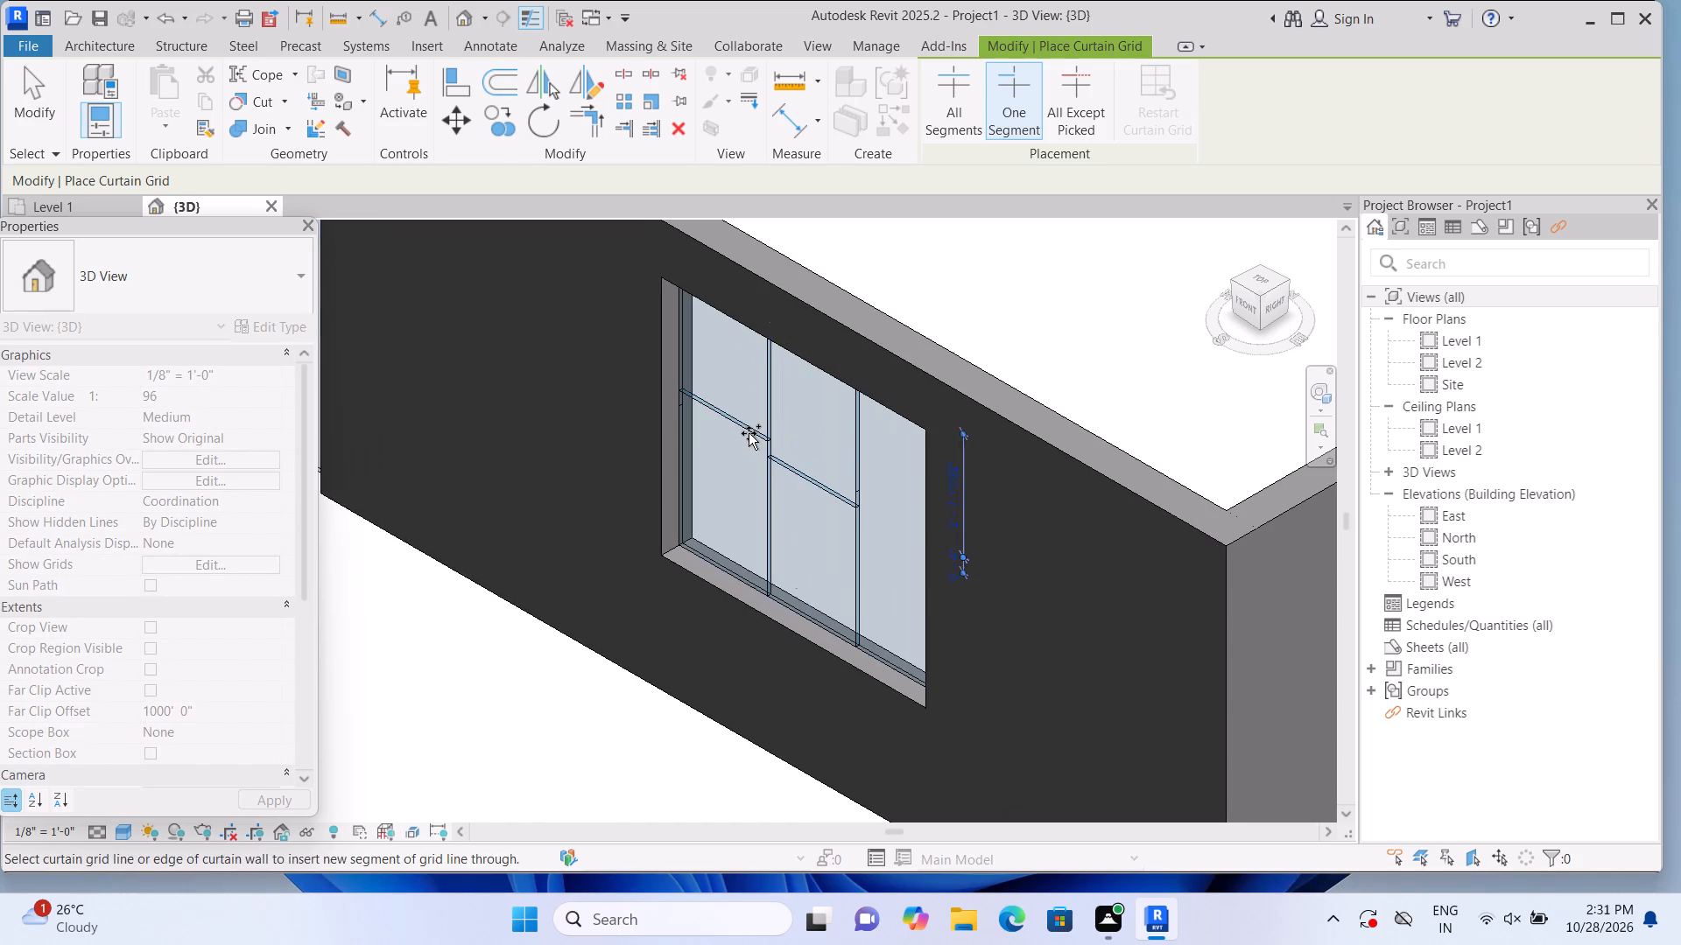
{"action": "left_click", "coordinate": [868, 492]}
{"action": "scroll", "coordinate": [444, 675], "scroll_direction": "down", "scroll_amount": 1}
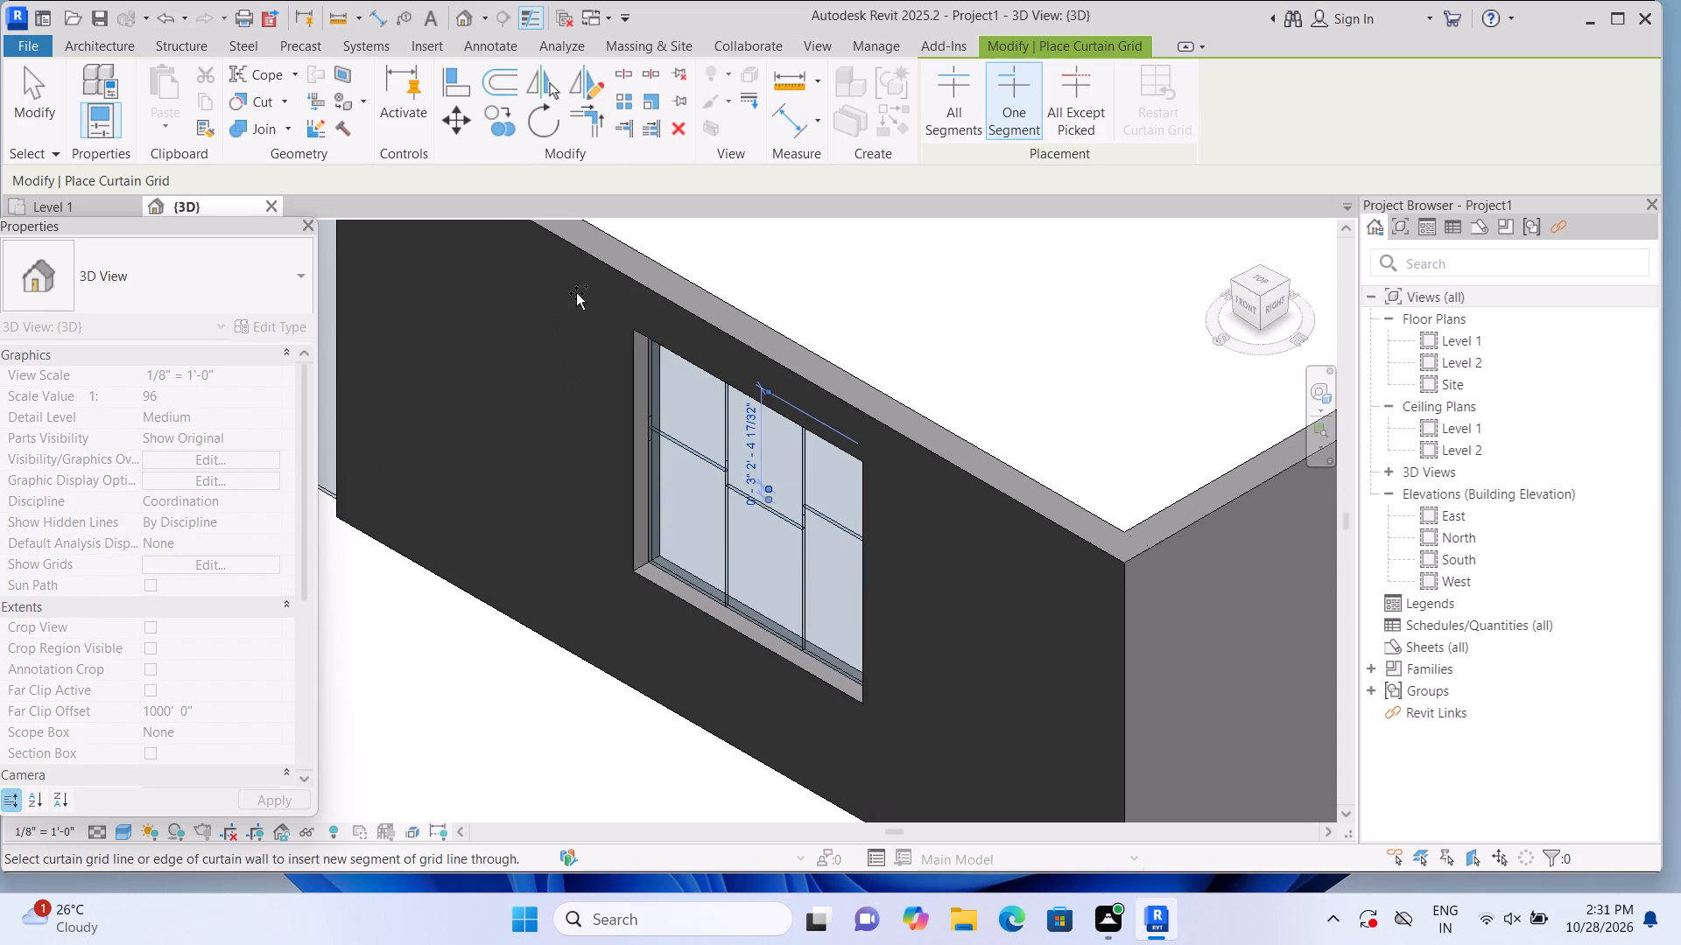
Place 2.5" x 5" rectangular mullions on the window's west edge, both vertical grid lines and all three horizontal grid segments.
{"action": "left_click", "coordinate": [130, 42]}
{"action": "left_click", "coordinate": [660, 98]}
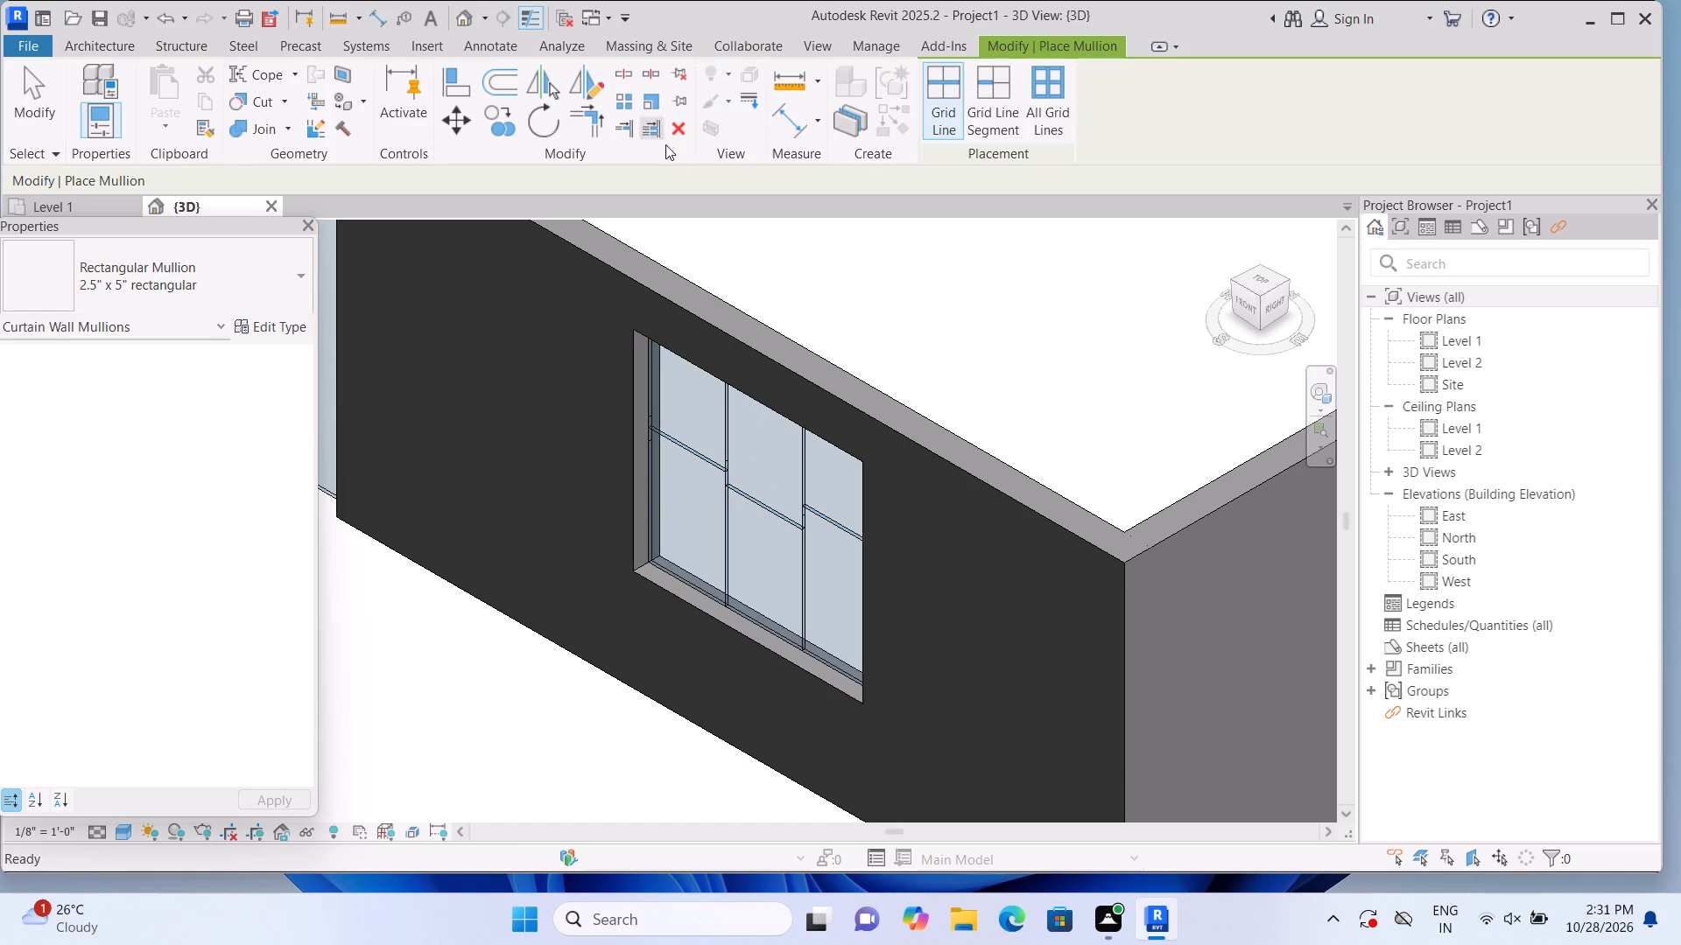
{"action": "left_click", "coordinate": [684, 440]}
{"action": "left_click", "coordinate": [662, 367]}
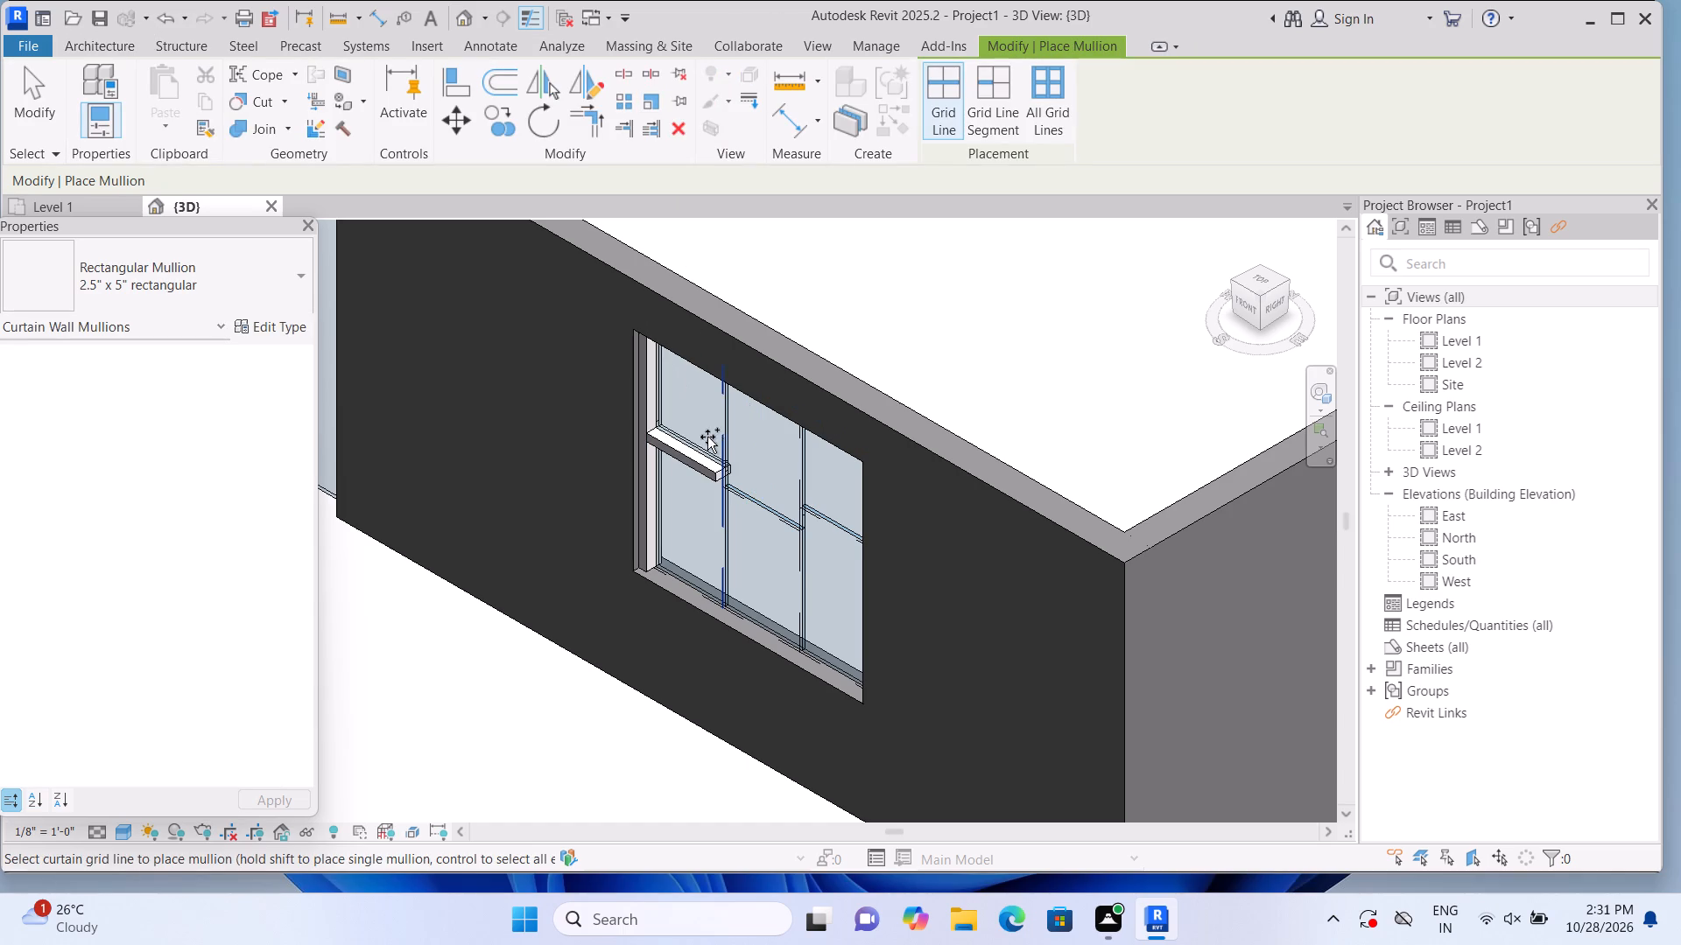
{"action": "left_click", "coordinate": [712, 445]}
{"action": "double_click", "coordinate": [772, 509]}
{"action": "left_click", "coordinate": [809, 487]}
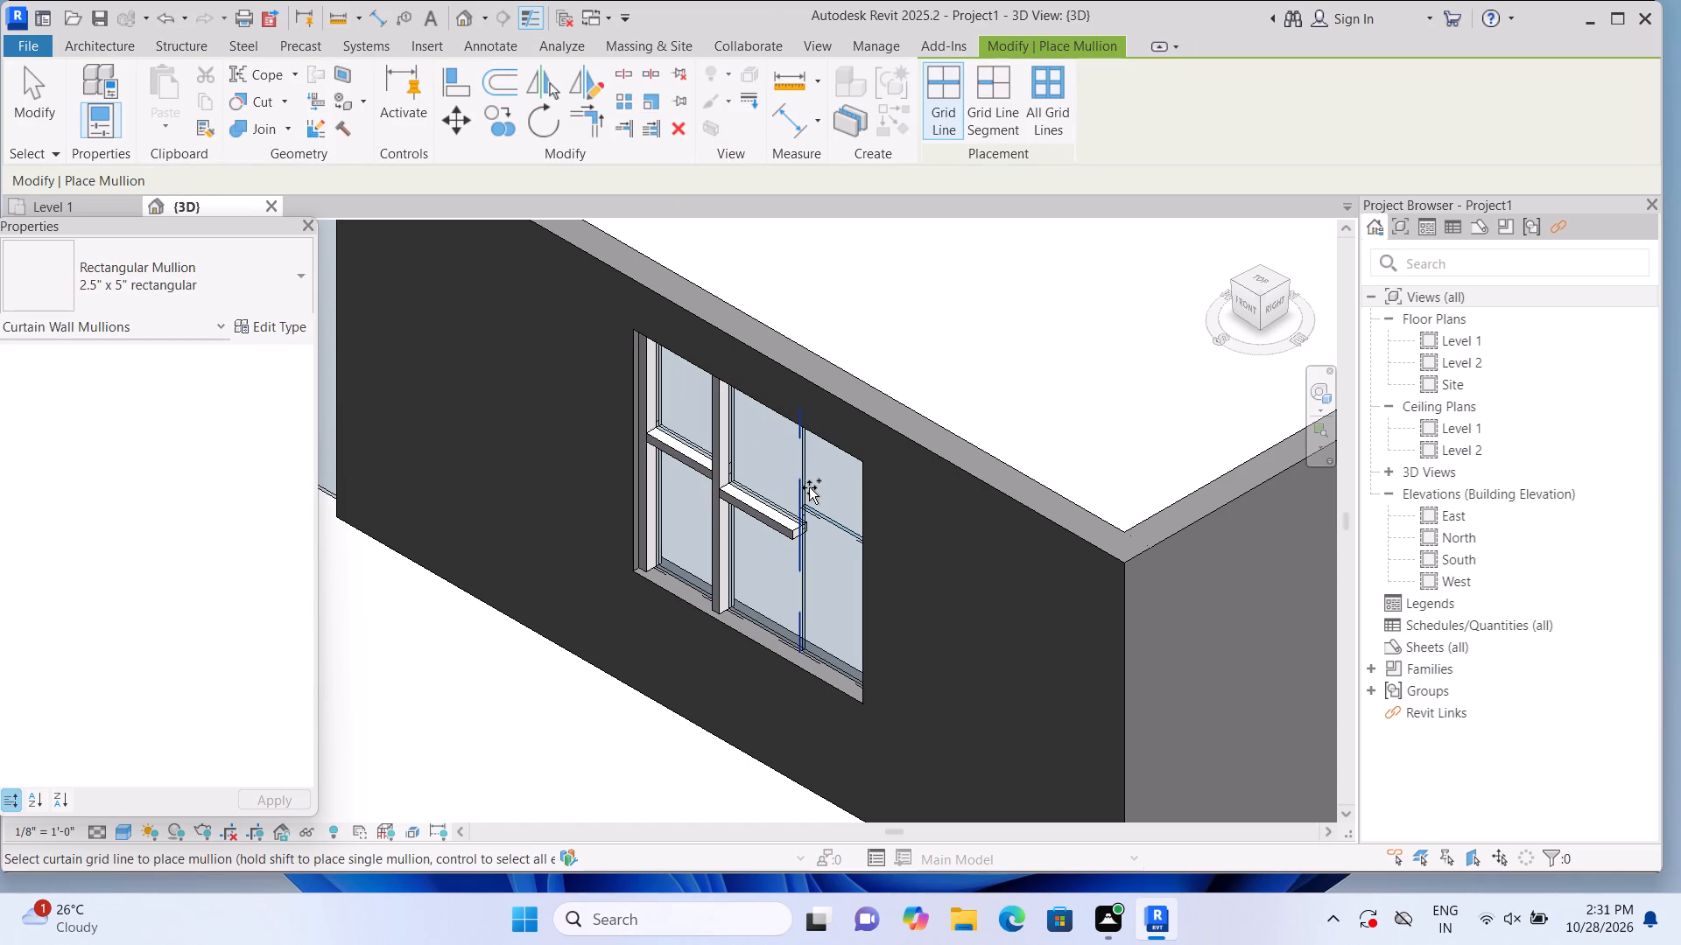
{"action": "left_click", "coordinate": [833, 520]}
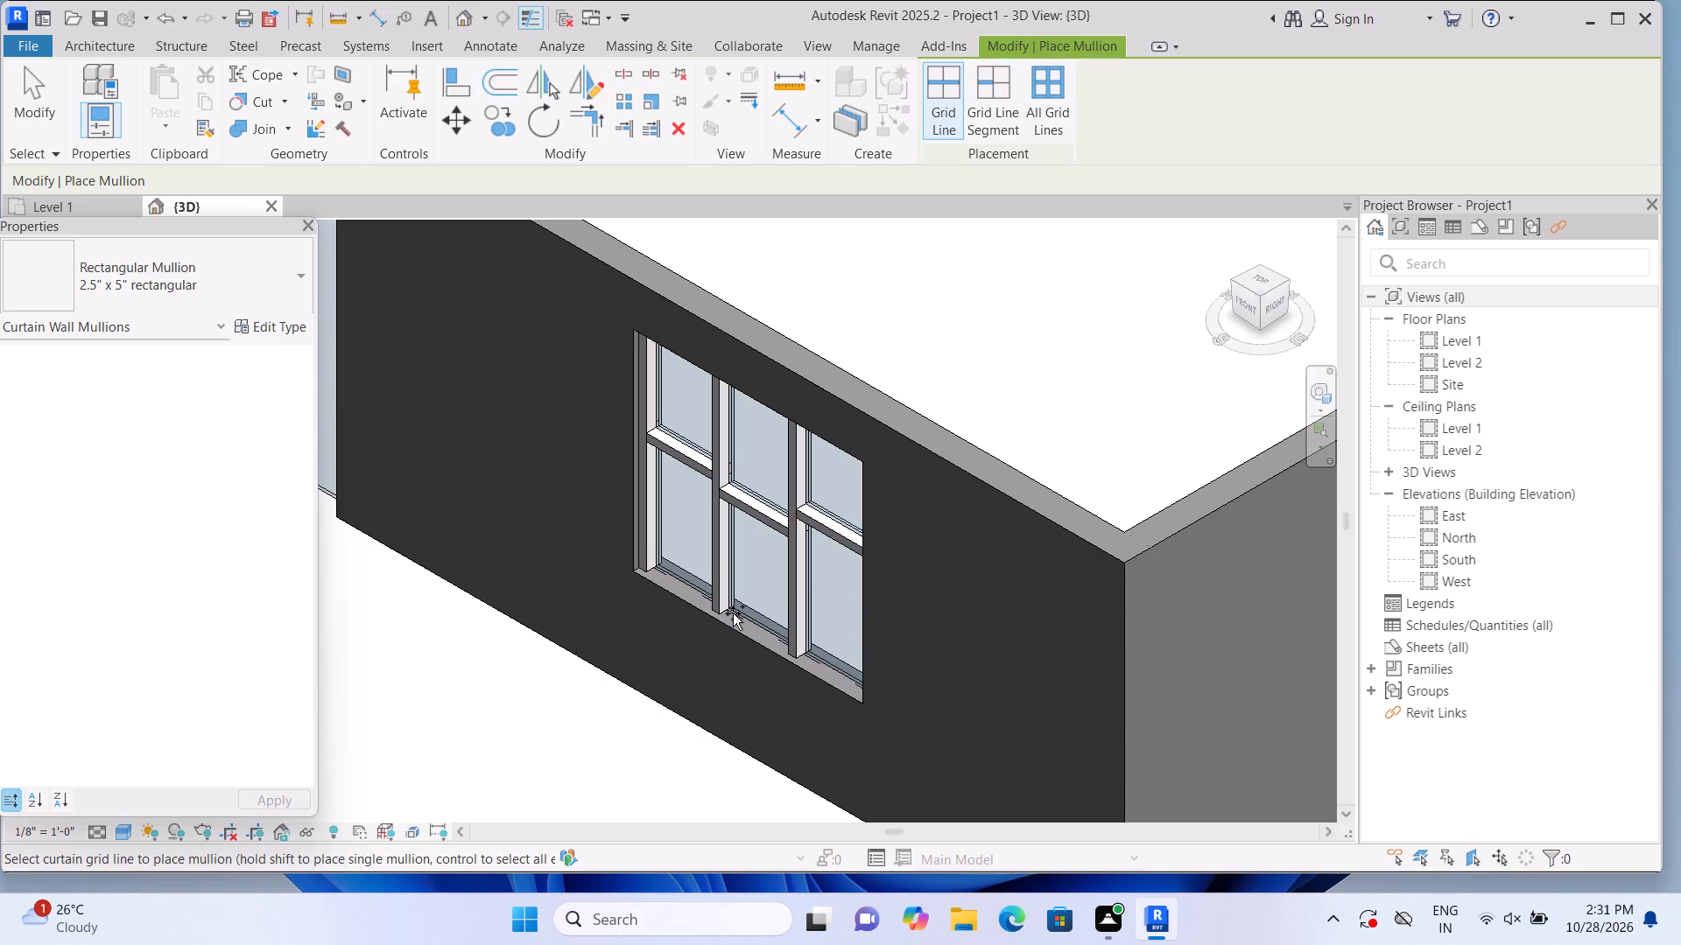
Place 2.5" x 5" rectangular mullions along the bottom and top edges of the window-shaped curtain wall.
{"action": "left_click", "coordinate": [733, 613]}
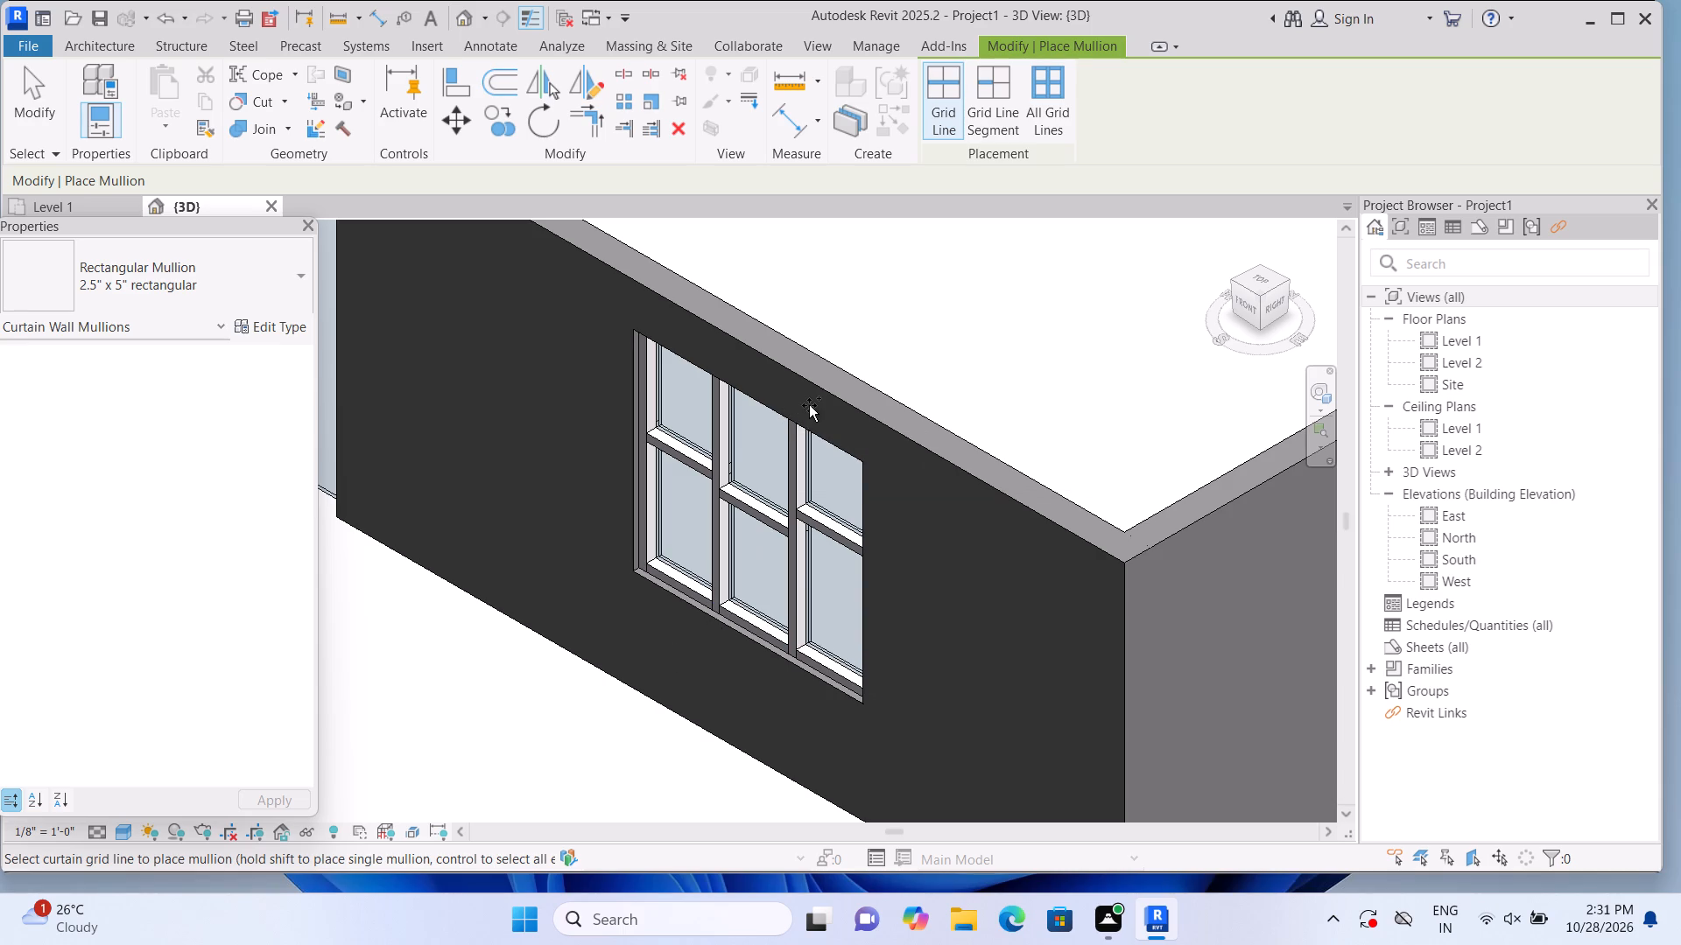
{"action": "scroll", "coordinate": [801, 421], "scroll_direction": "up", "scroll_amount": 3}
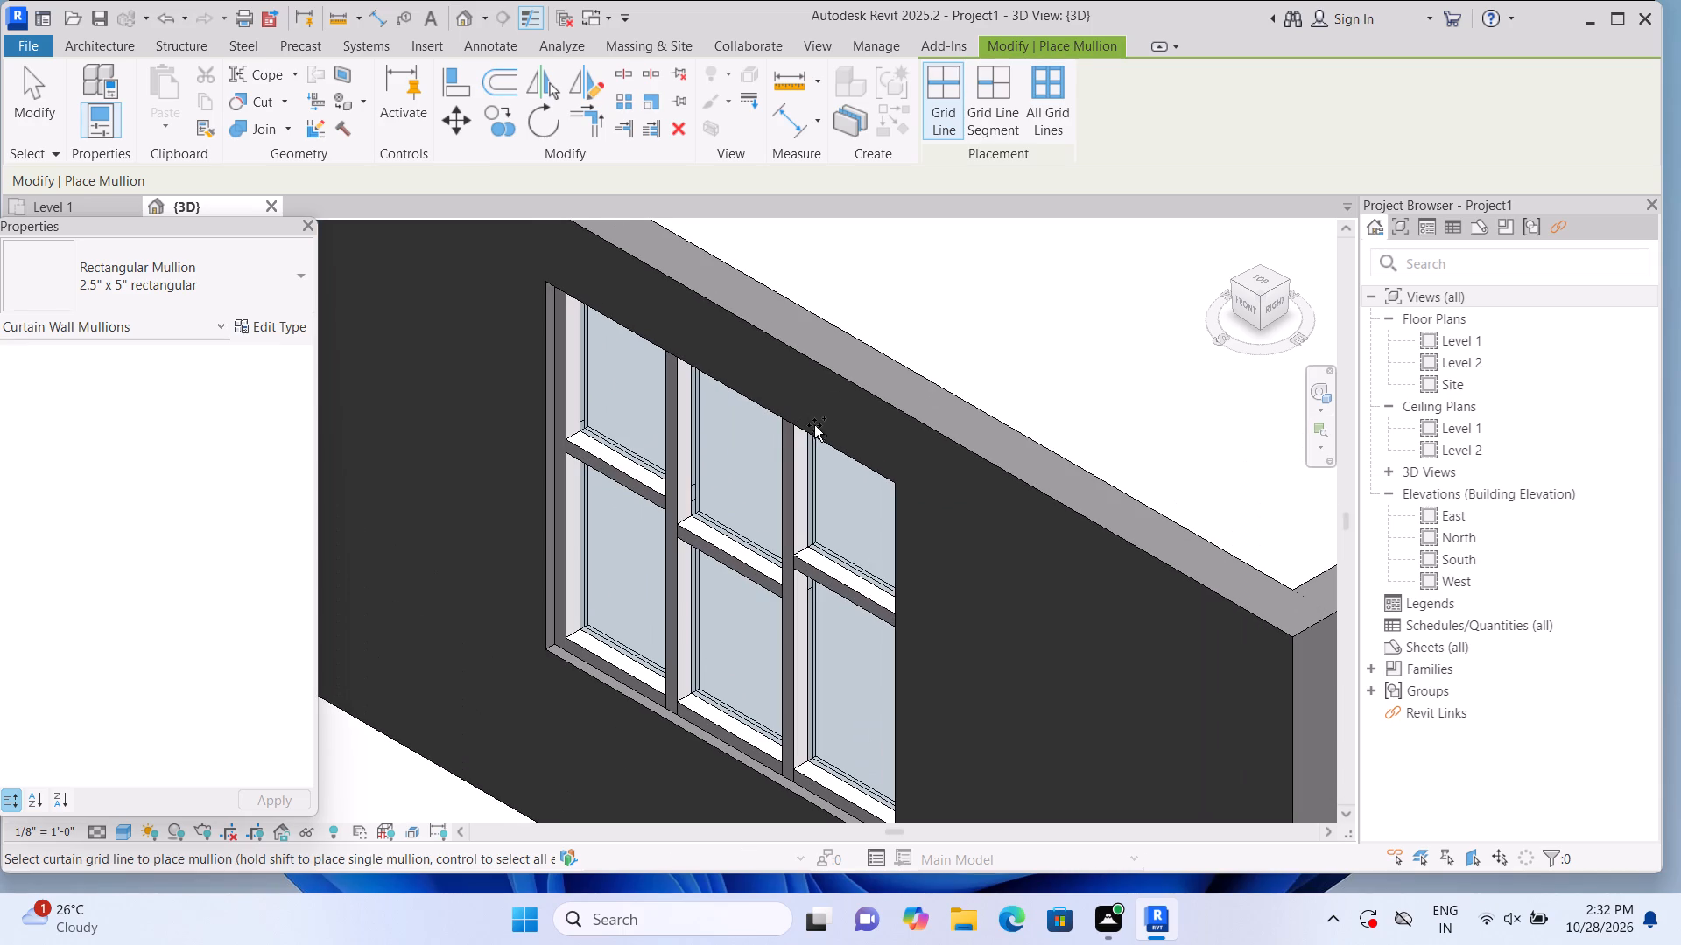
{"action": "left_click", "coordinate": [749, 419]}
{"action": "scroll", "coordinate": [749, 419], "scroll_direction": "down", "scroll_amount": 2}
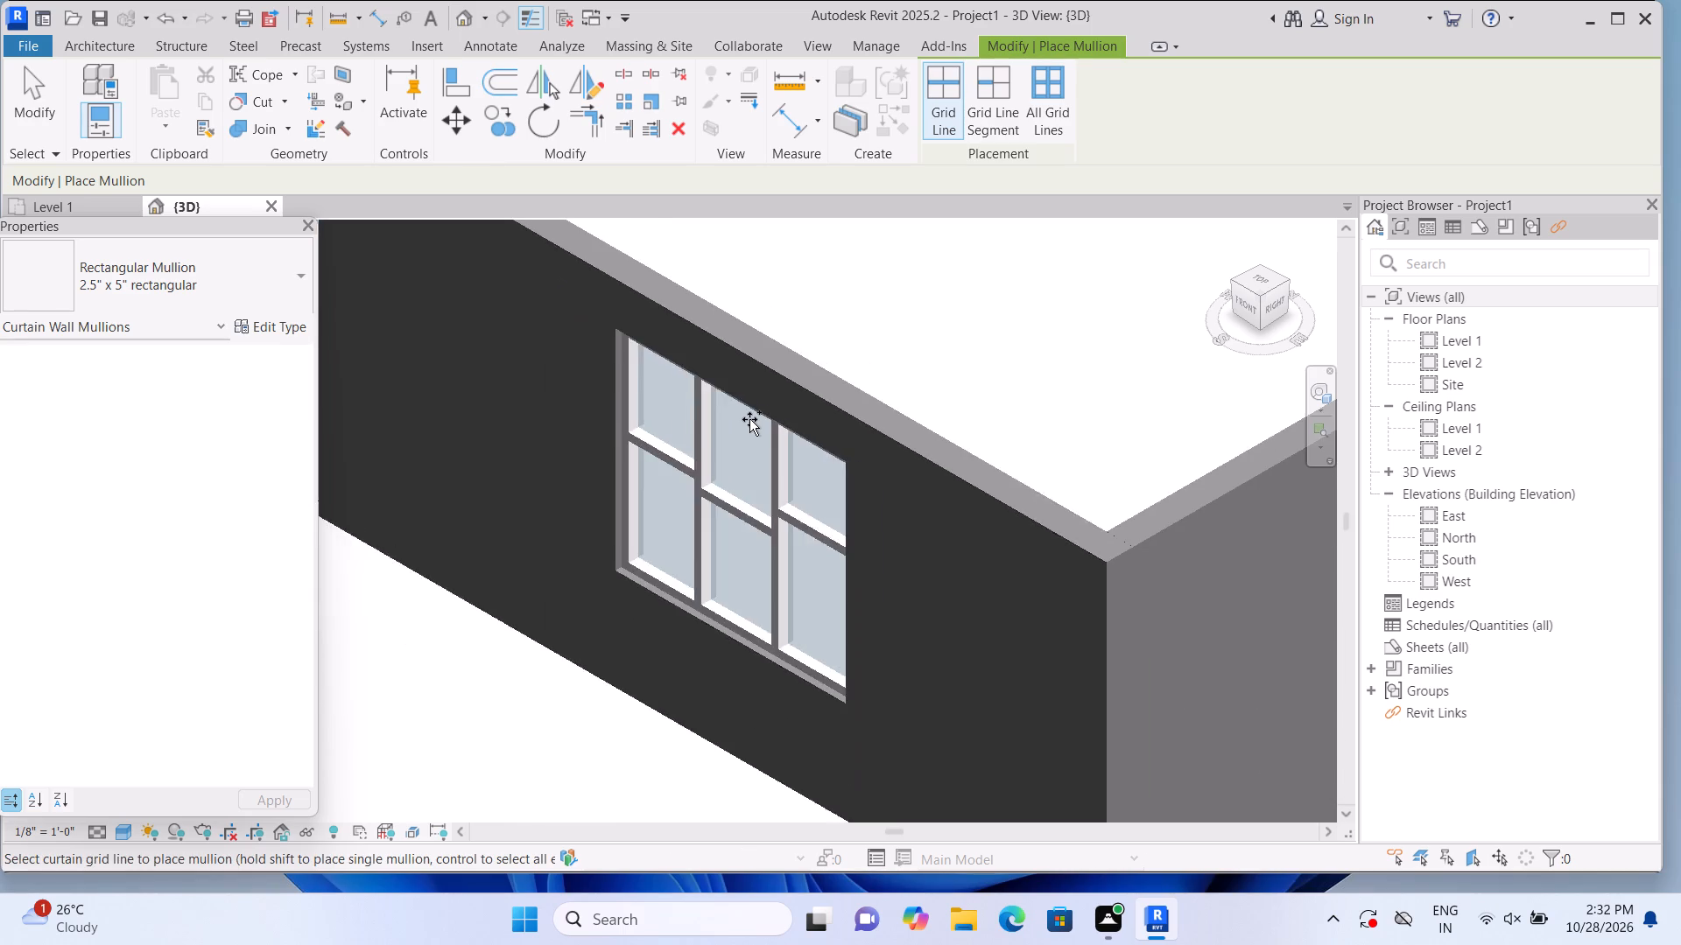
{"action": "scroll", "coordinate": [749, 419], "scroll_direction": "down", "scroll_amount": 6}
{"action": "middle_click_drag", "start_coordinate": [377, 486], "coordinate": [612, 644]}
{"action": "key", "text": "Escape"}
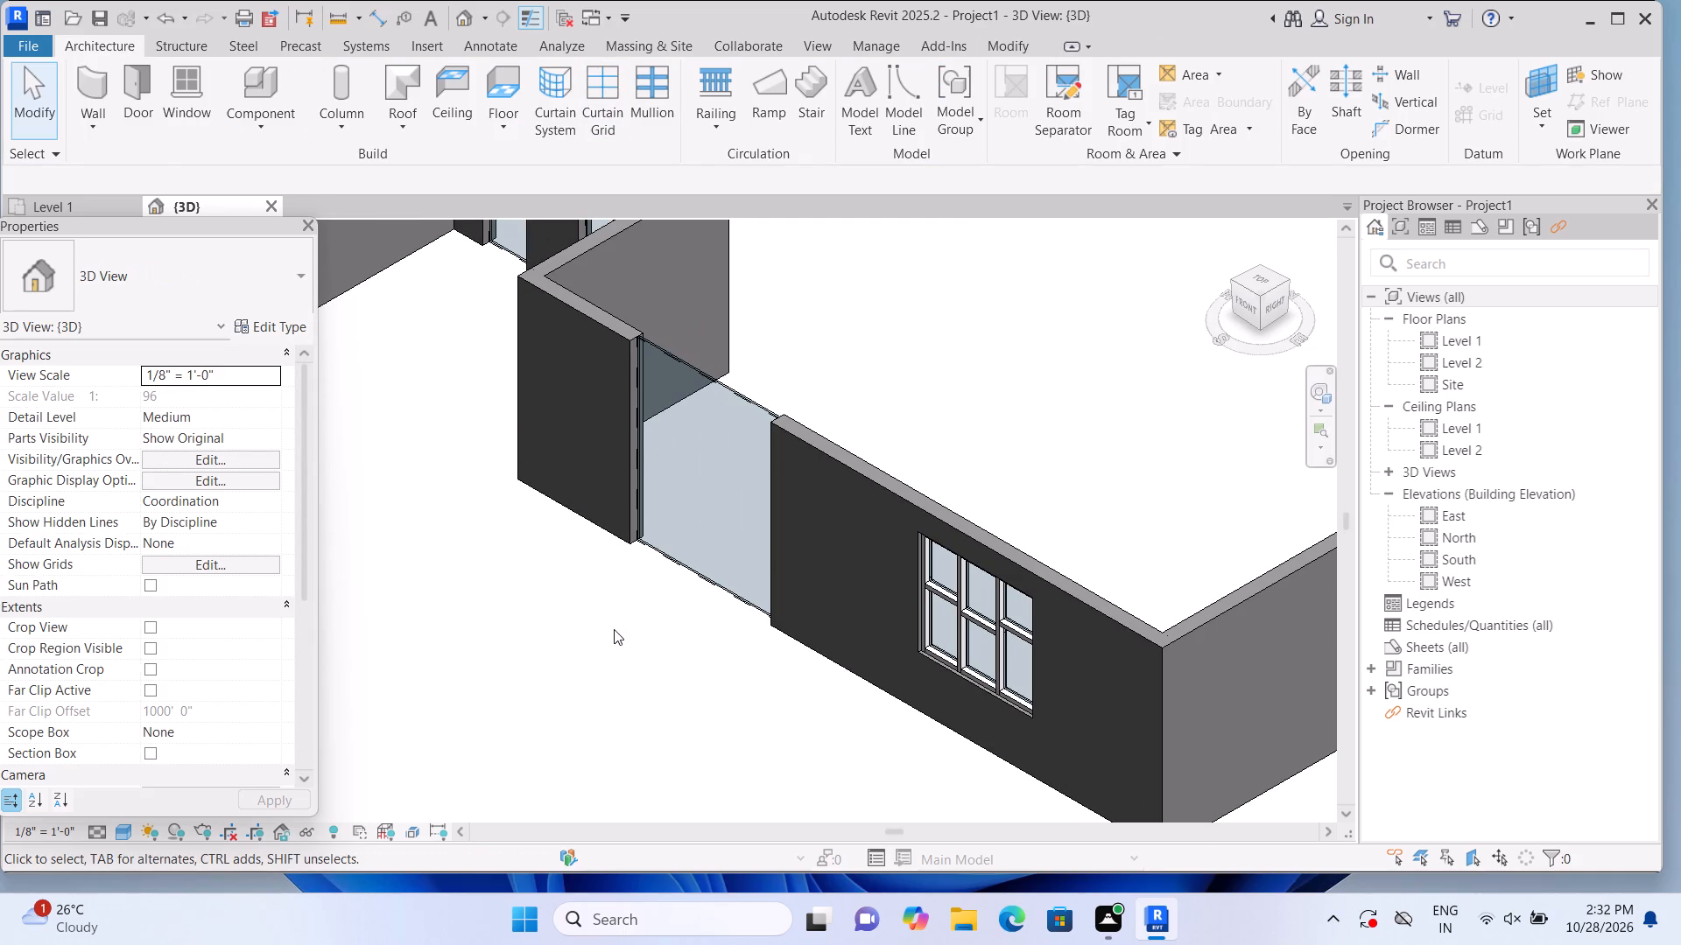
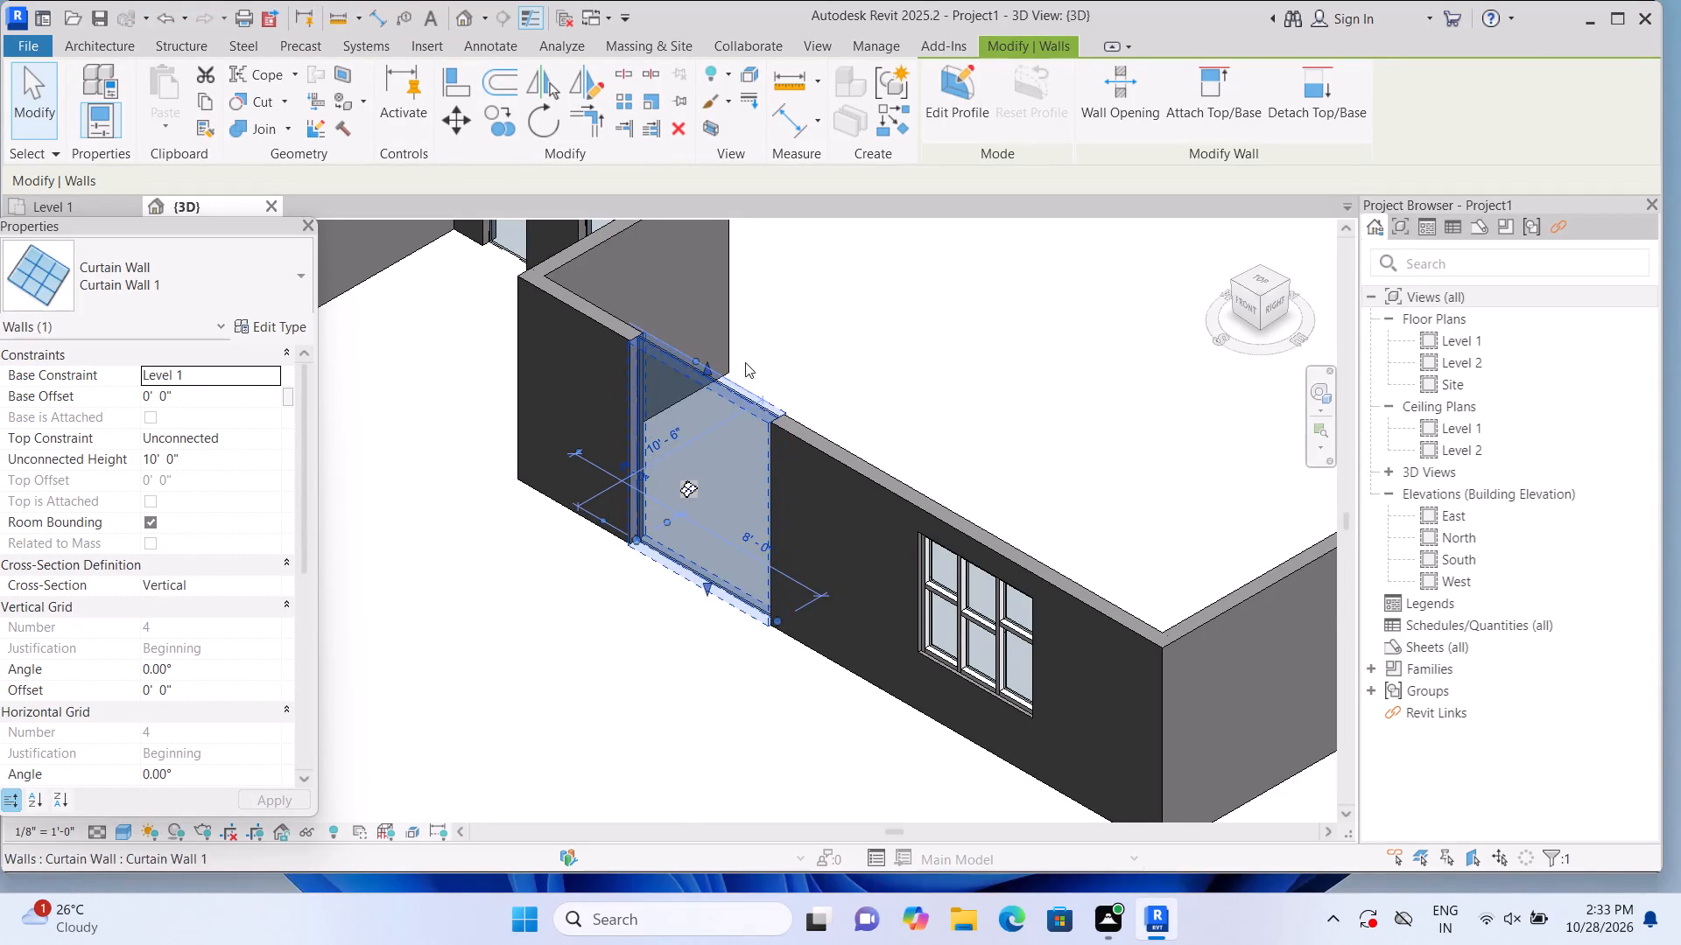
Lower the top of the 8'-0" wide south-wall curtain wall to about 8'-6" and raise its base, making it about 6'-1" high.
{"action": "scroll", "coordinate": [716, 368], "scroll_direction": "up", "scroll_amount": 1}
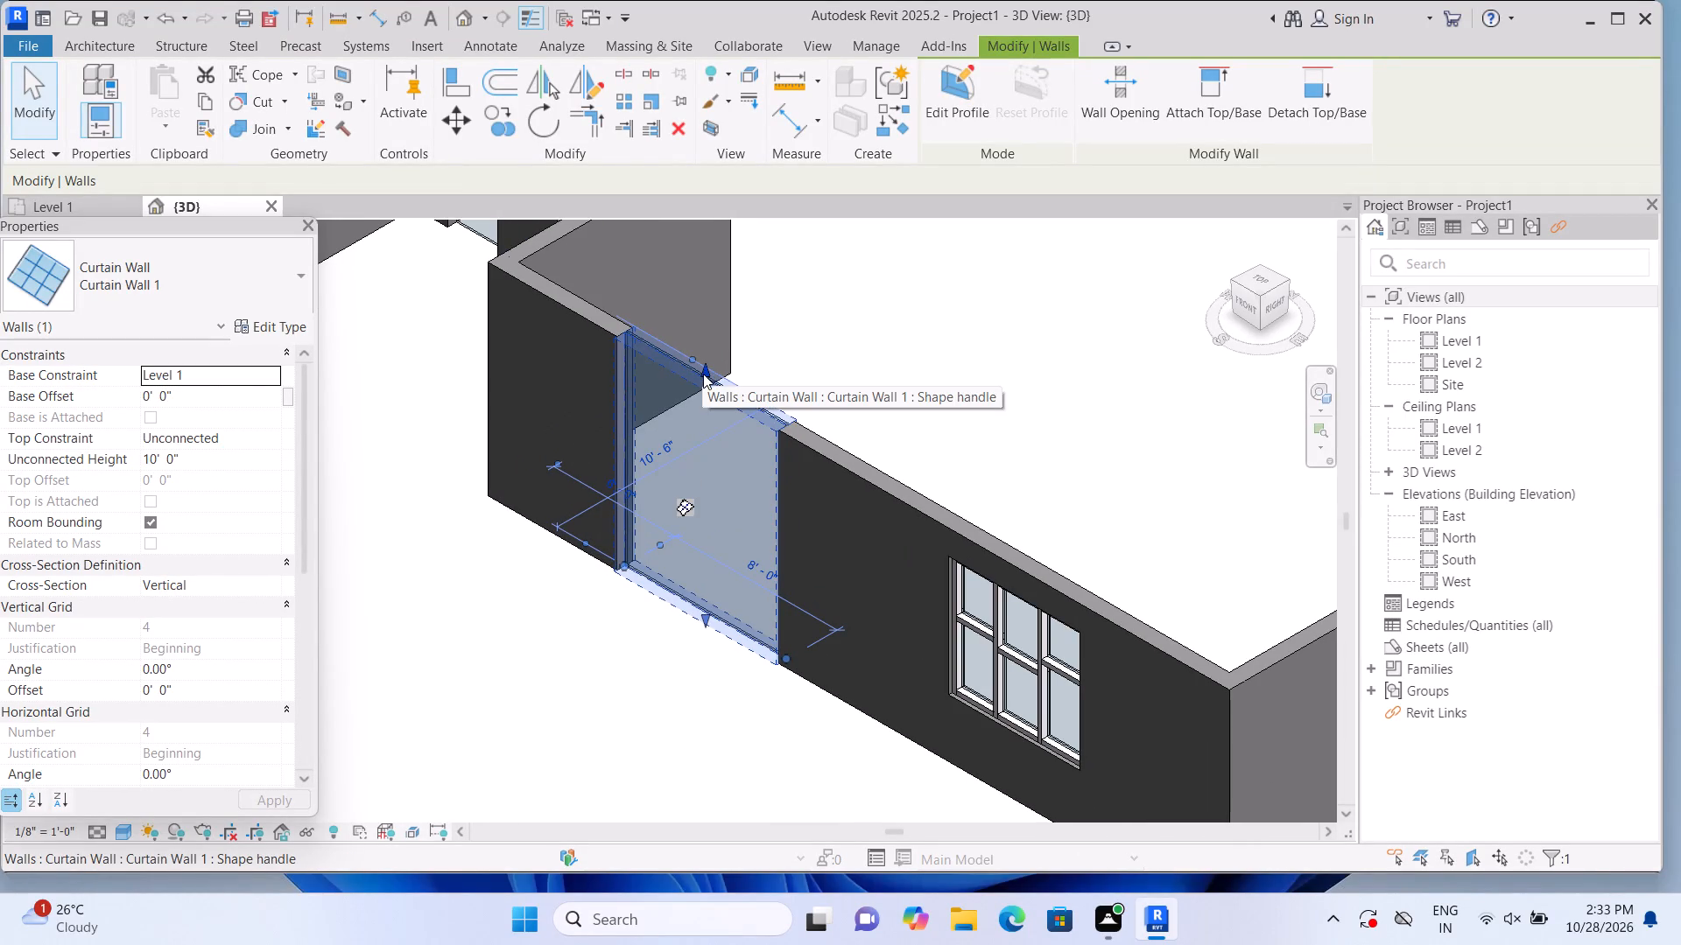
{"action": "left_click_drag", "start_coordinate": [706, 369], "coordinate": [702, 420]}
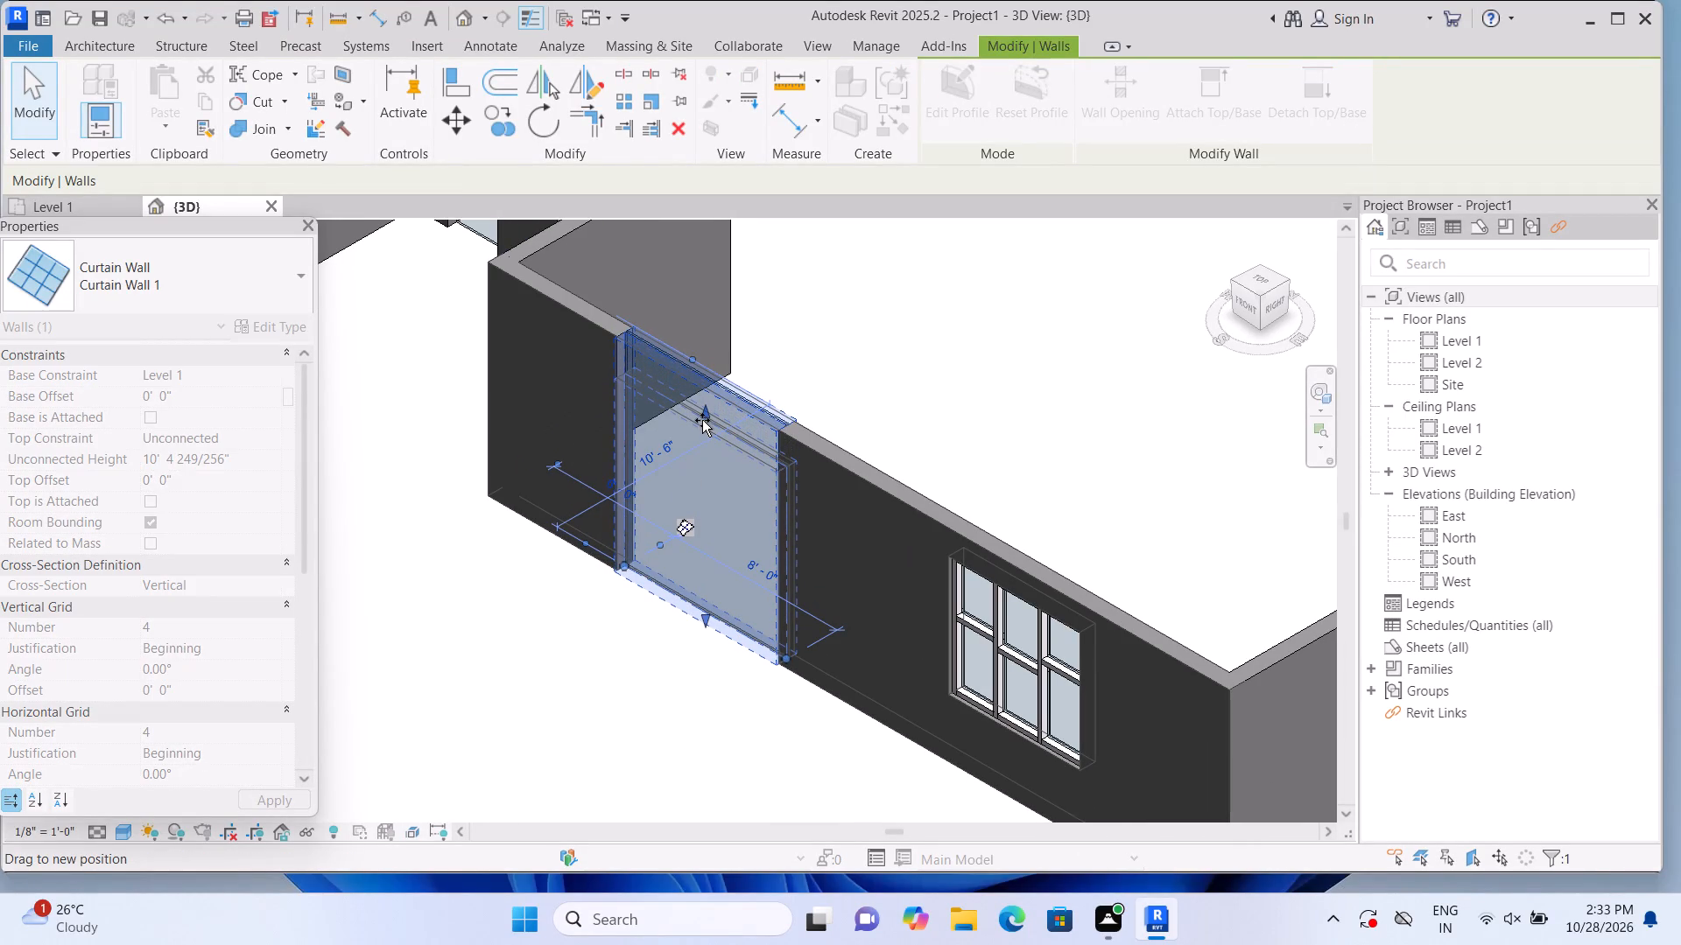
{"action": "left_click_drag", "start_coordinate": [702, 420], "coordinate": [700, 420]}
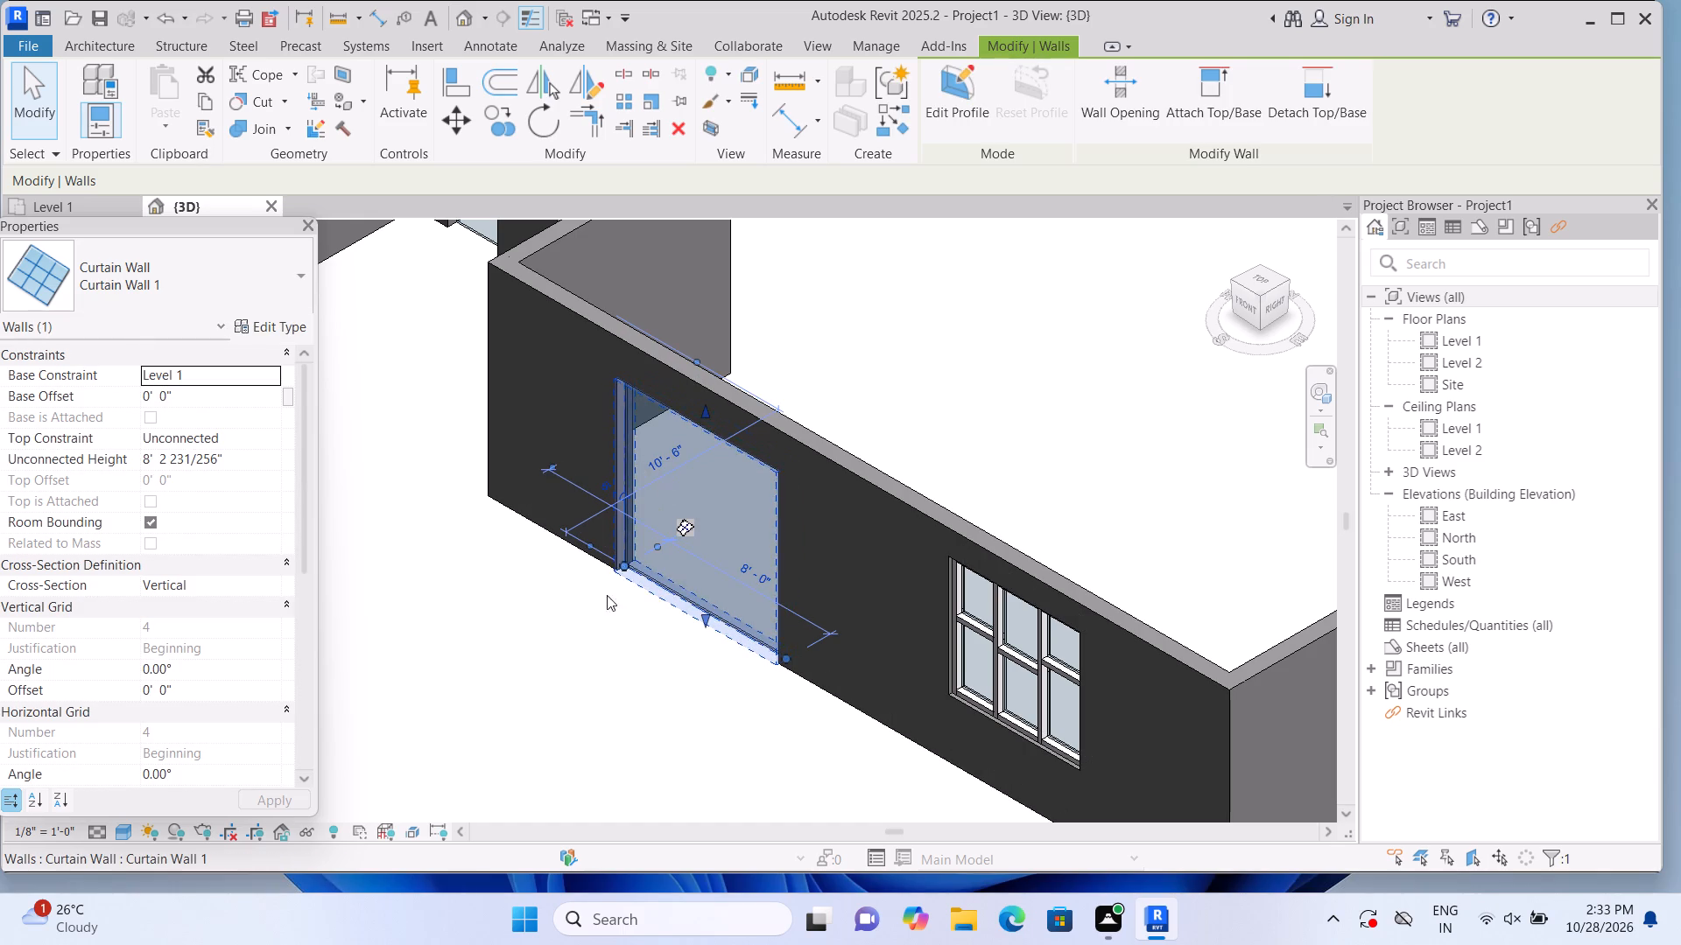
{"action": "left_click", "coordinate": [703, 413]}
{"action": "left_click", "coordinate": [585, 708]}
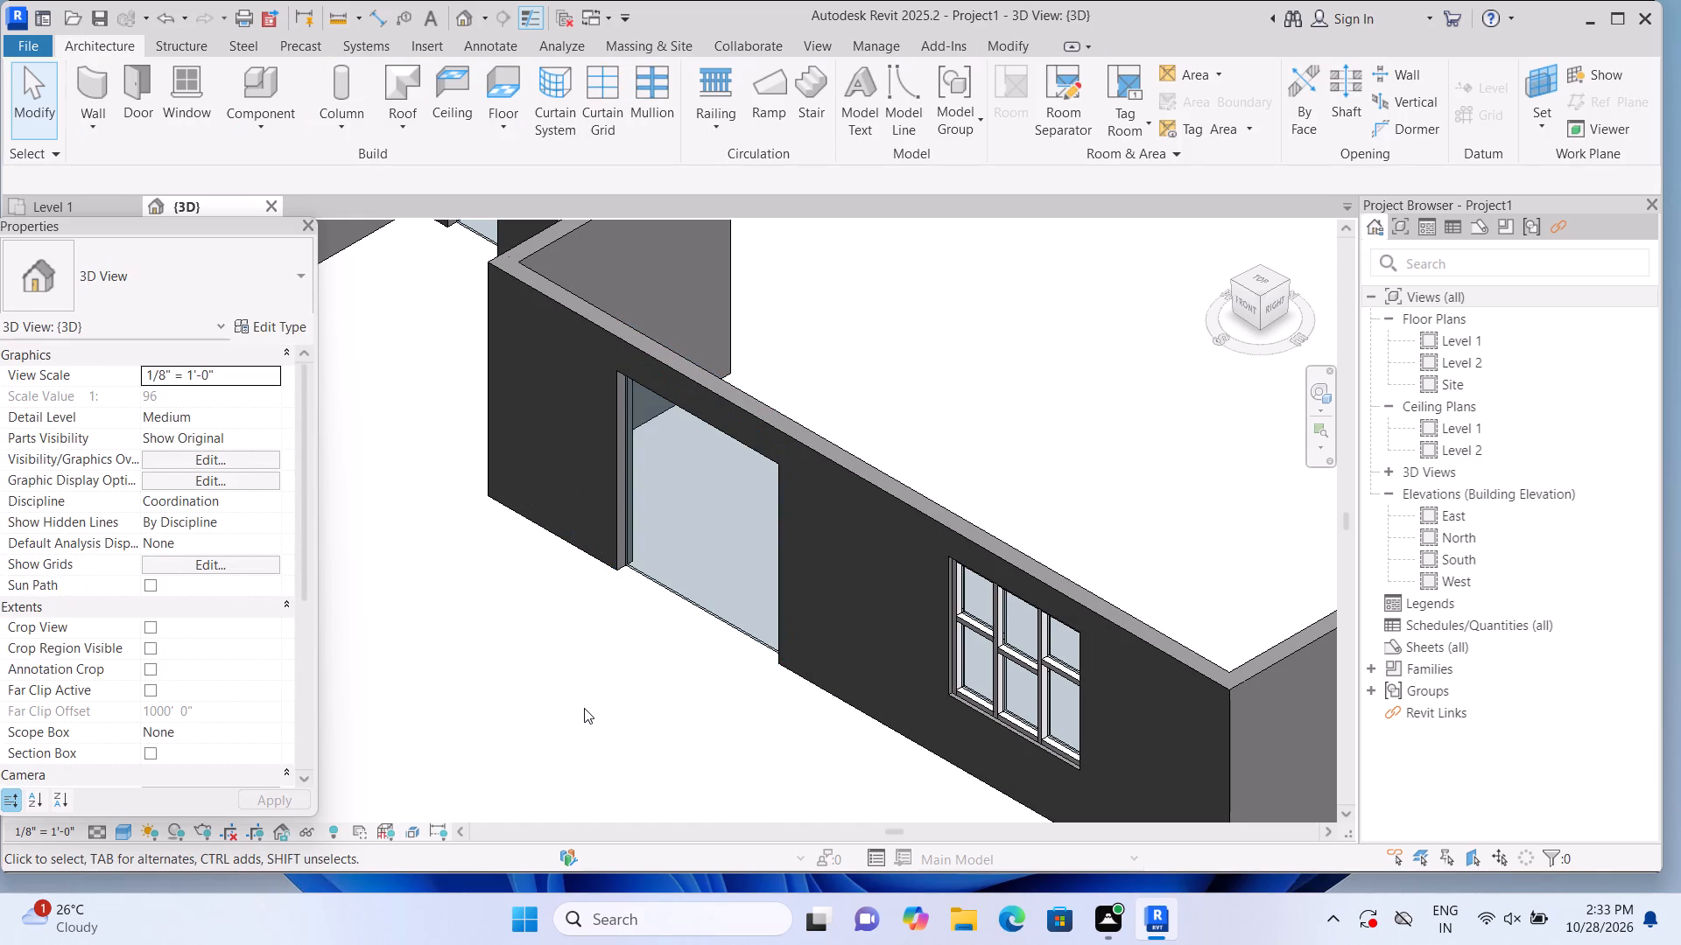
{"action": "left_click", "coordinate": [735, 599]}
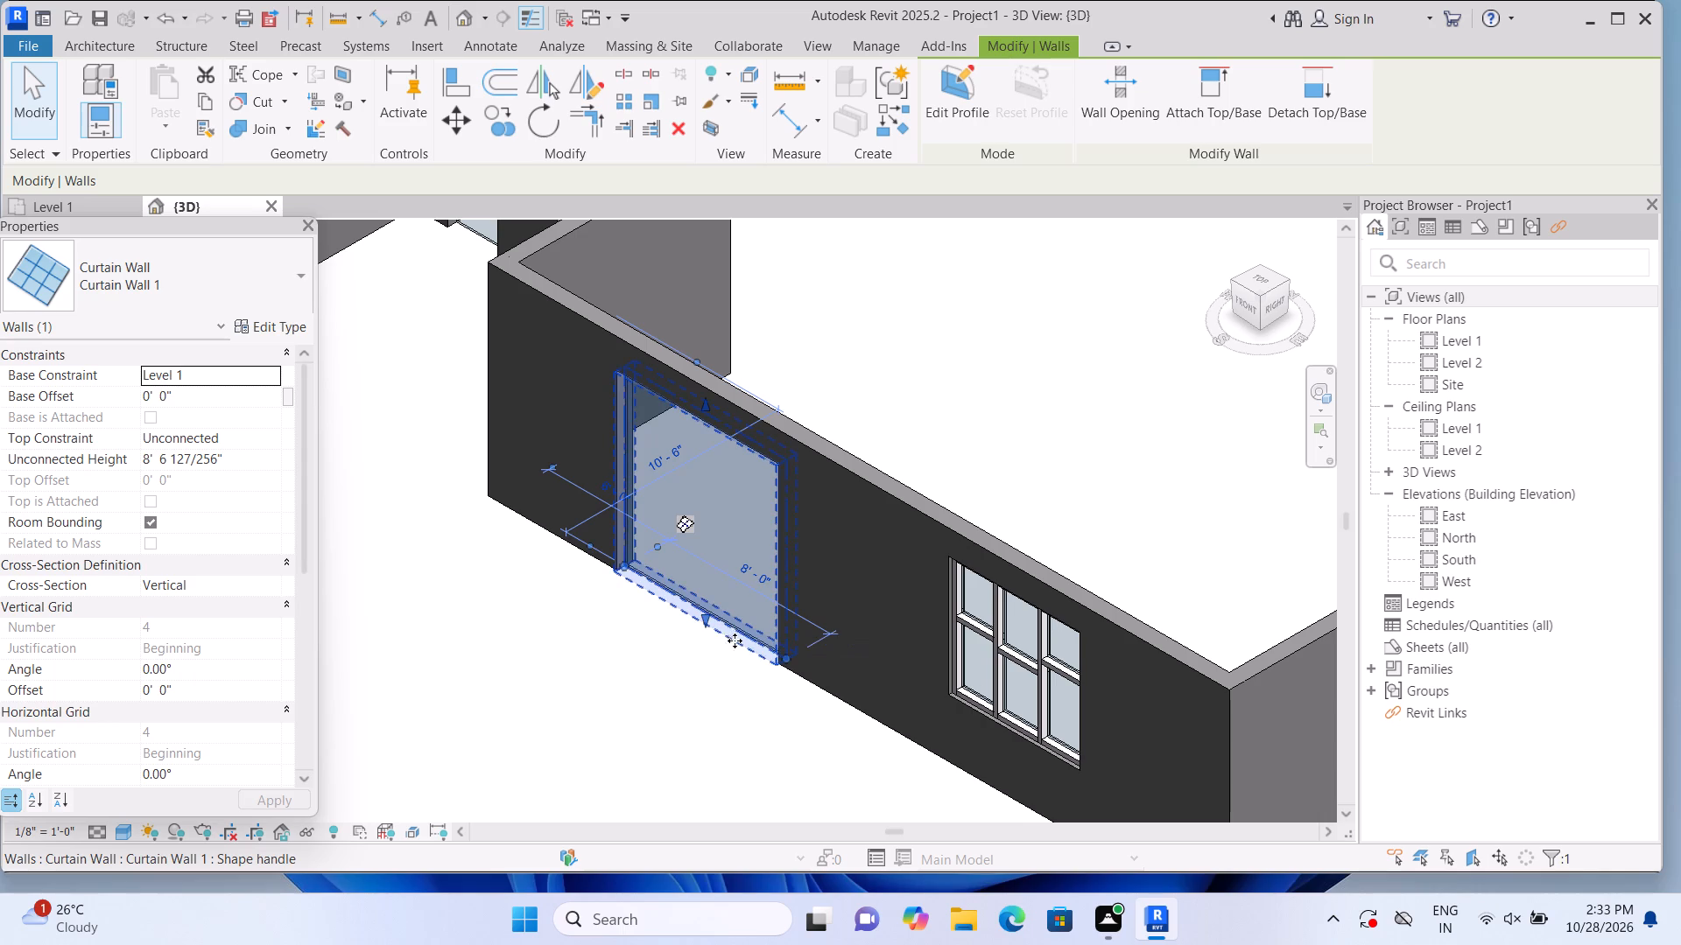
{"action": "left_click_drag", "start_coordinate": [704, 616], "coordinate": [719, 584]}
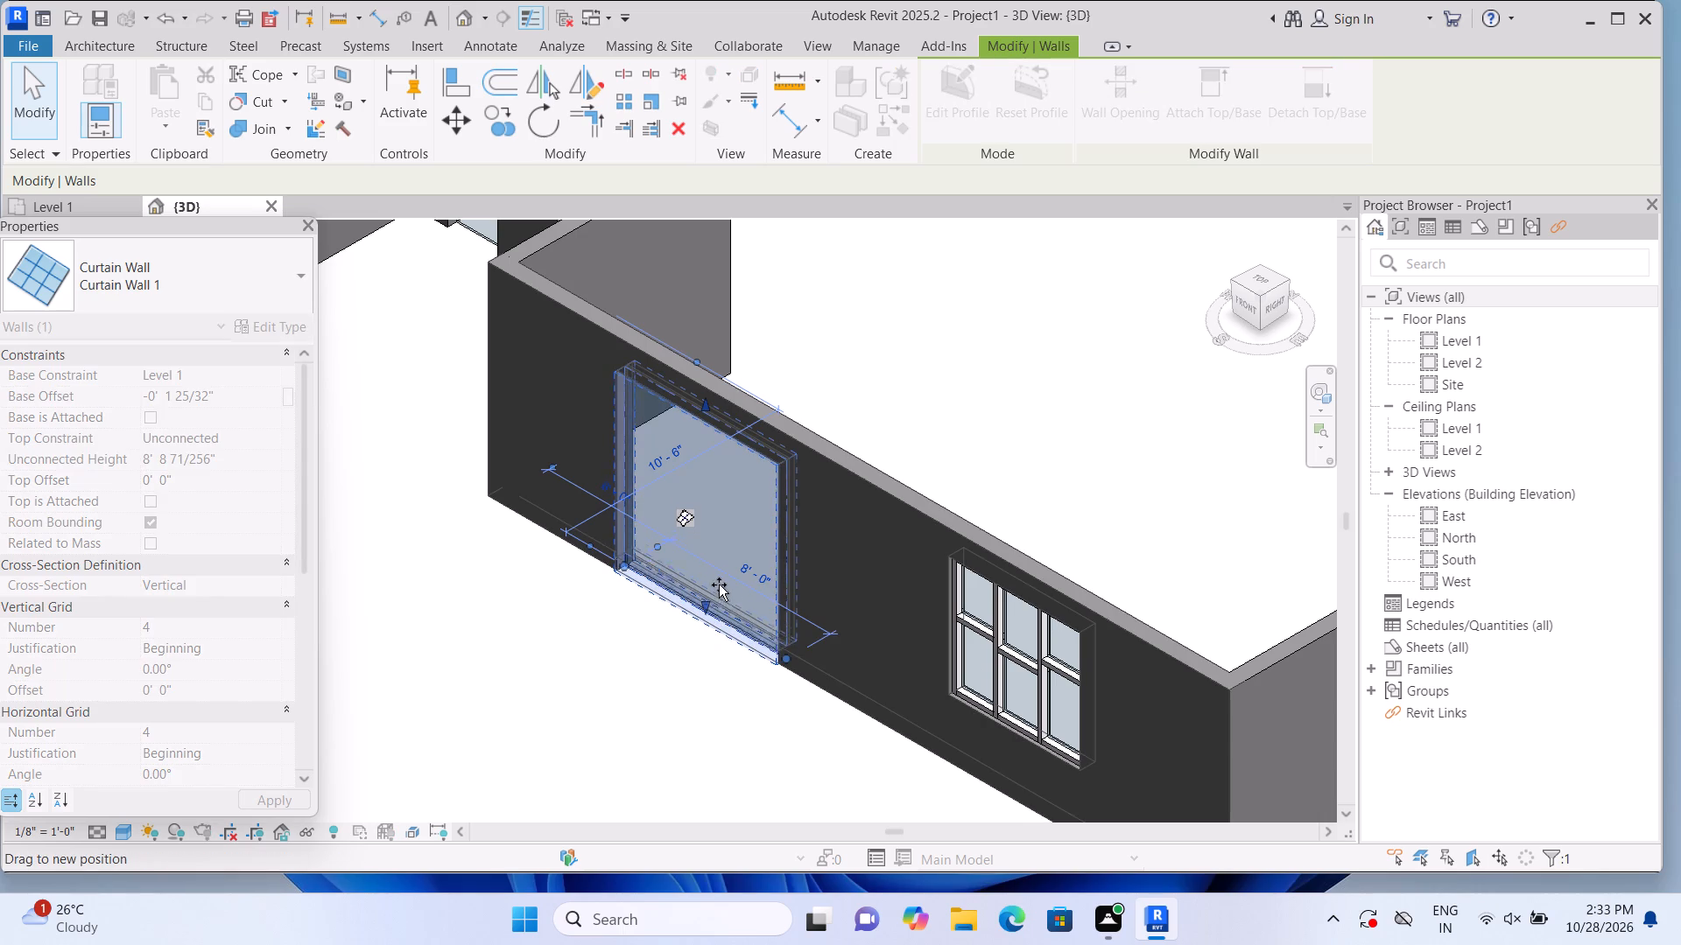
{"action": "left_click_drag", "start_coordinate": [719, 584], "coordinate": [733, 563]}
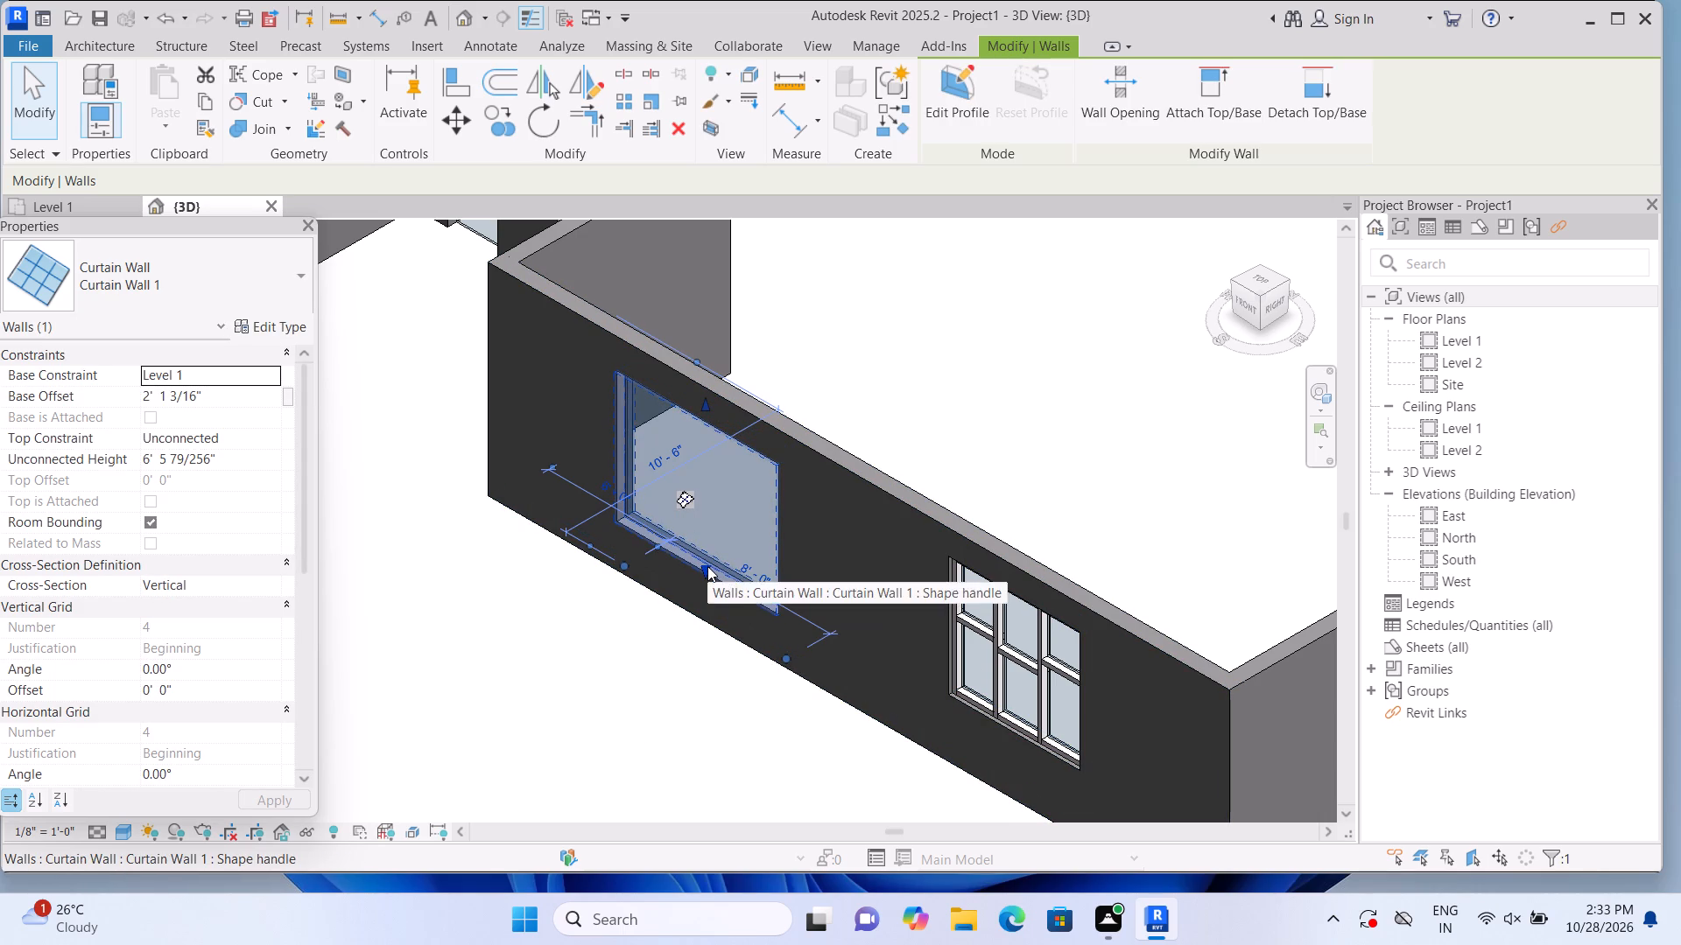
{"action": "left_click_drag", "start_coordinate": [704, 568], "coordinate": [719, 555]}
{"action": "double_click", "coordinate": [658, 671]}
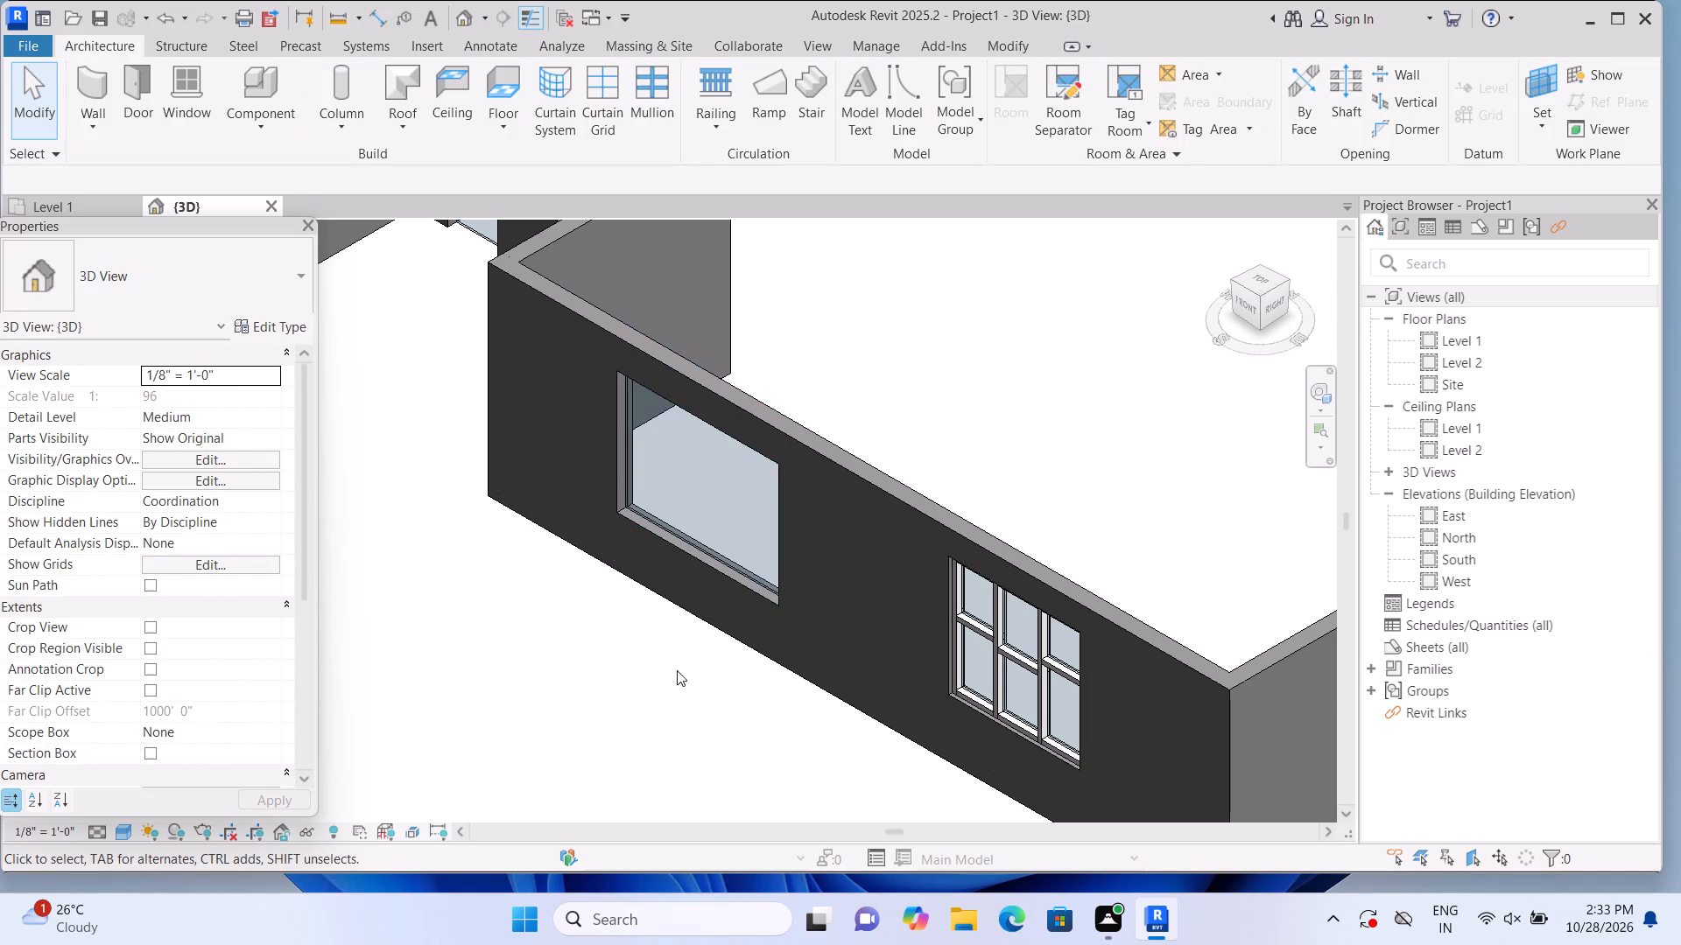
Add two full-height vertical grid lines to the resized curtain wall, dividing it into three bays 2'-8" wide.
{"action": "left_click", "coordinate": [614, 135]}
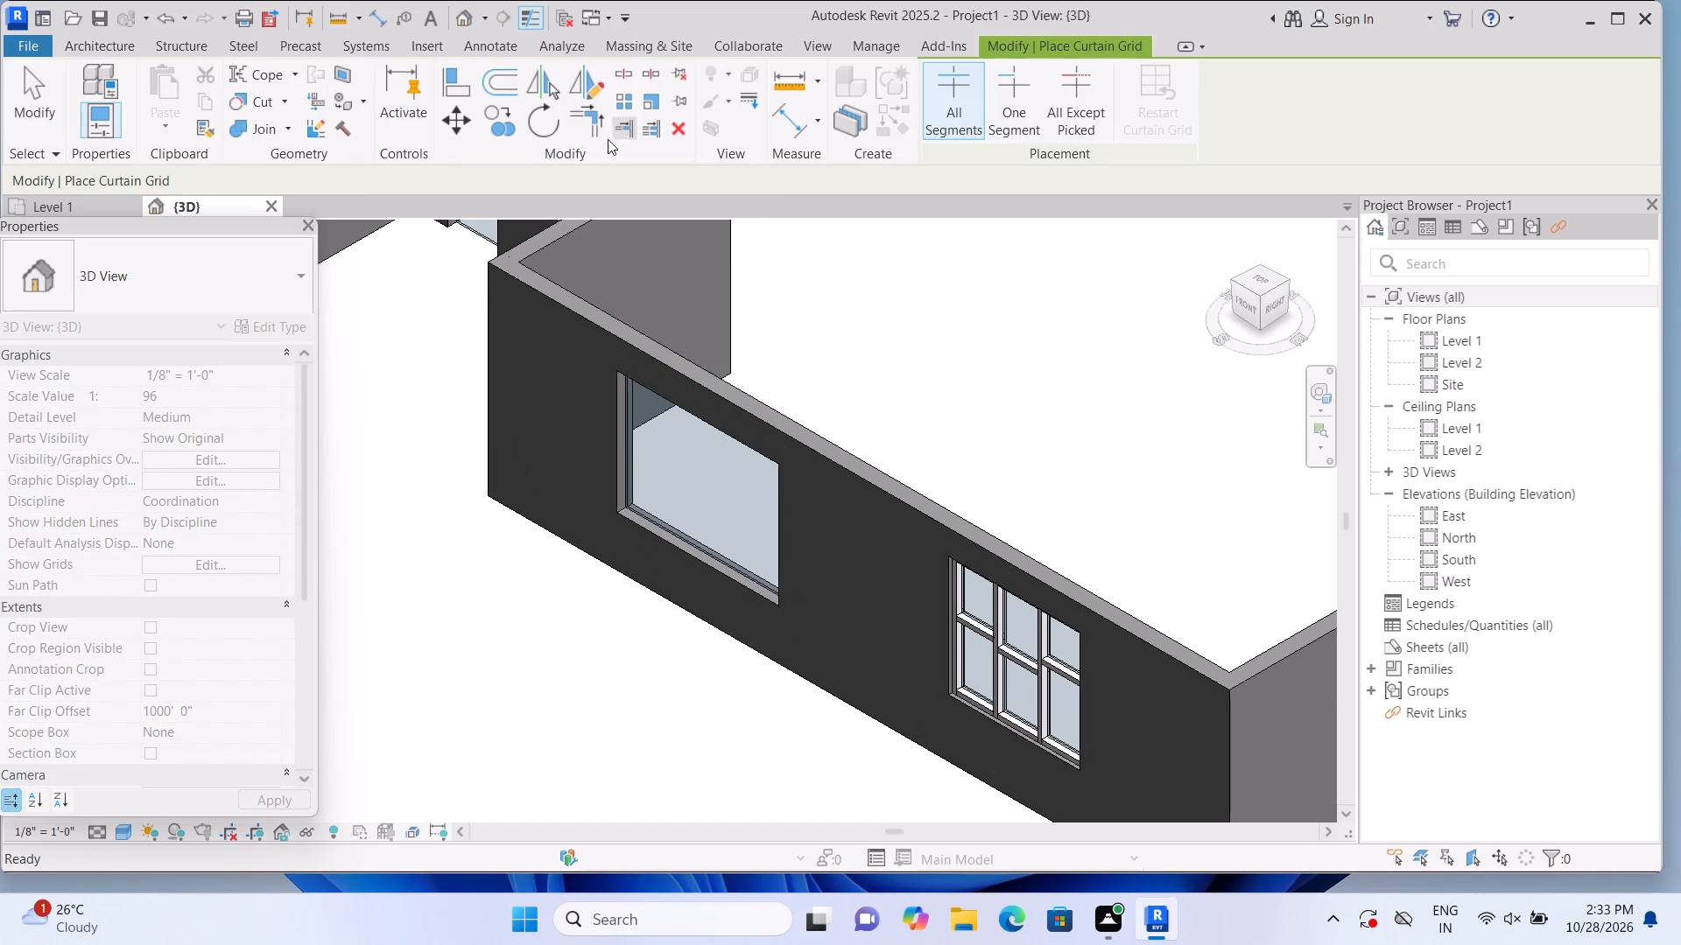
{"action": "left_click", "coordinate": [675, 406]}
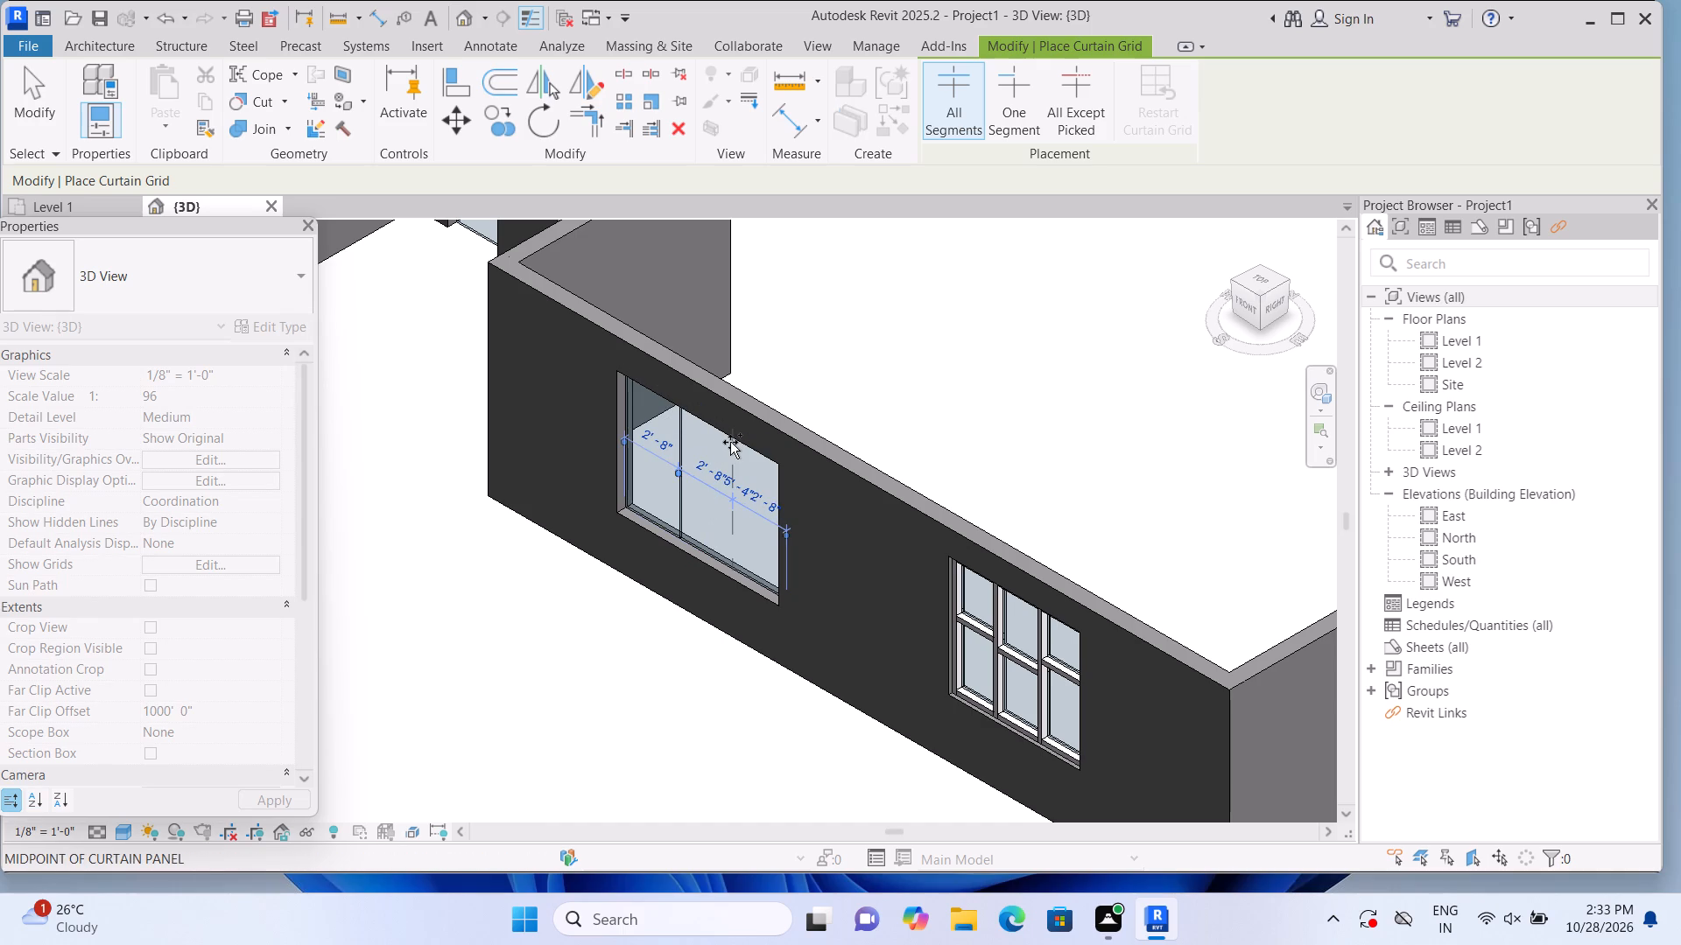
{"action": "left_click", "coordinate": [730, 442]}
{"action": "key", "text": "Escape"}
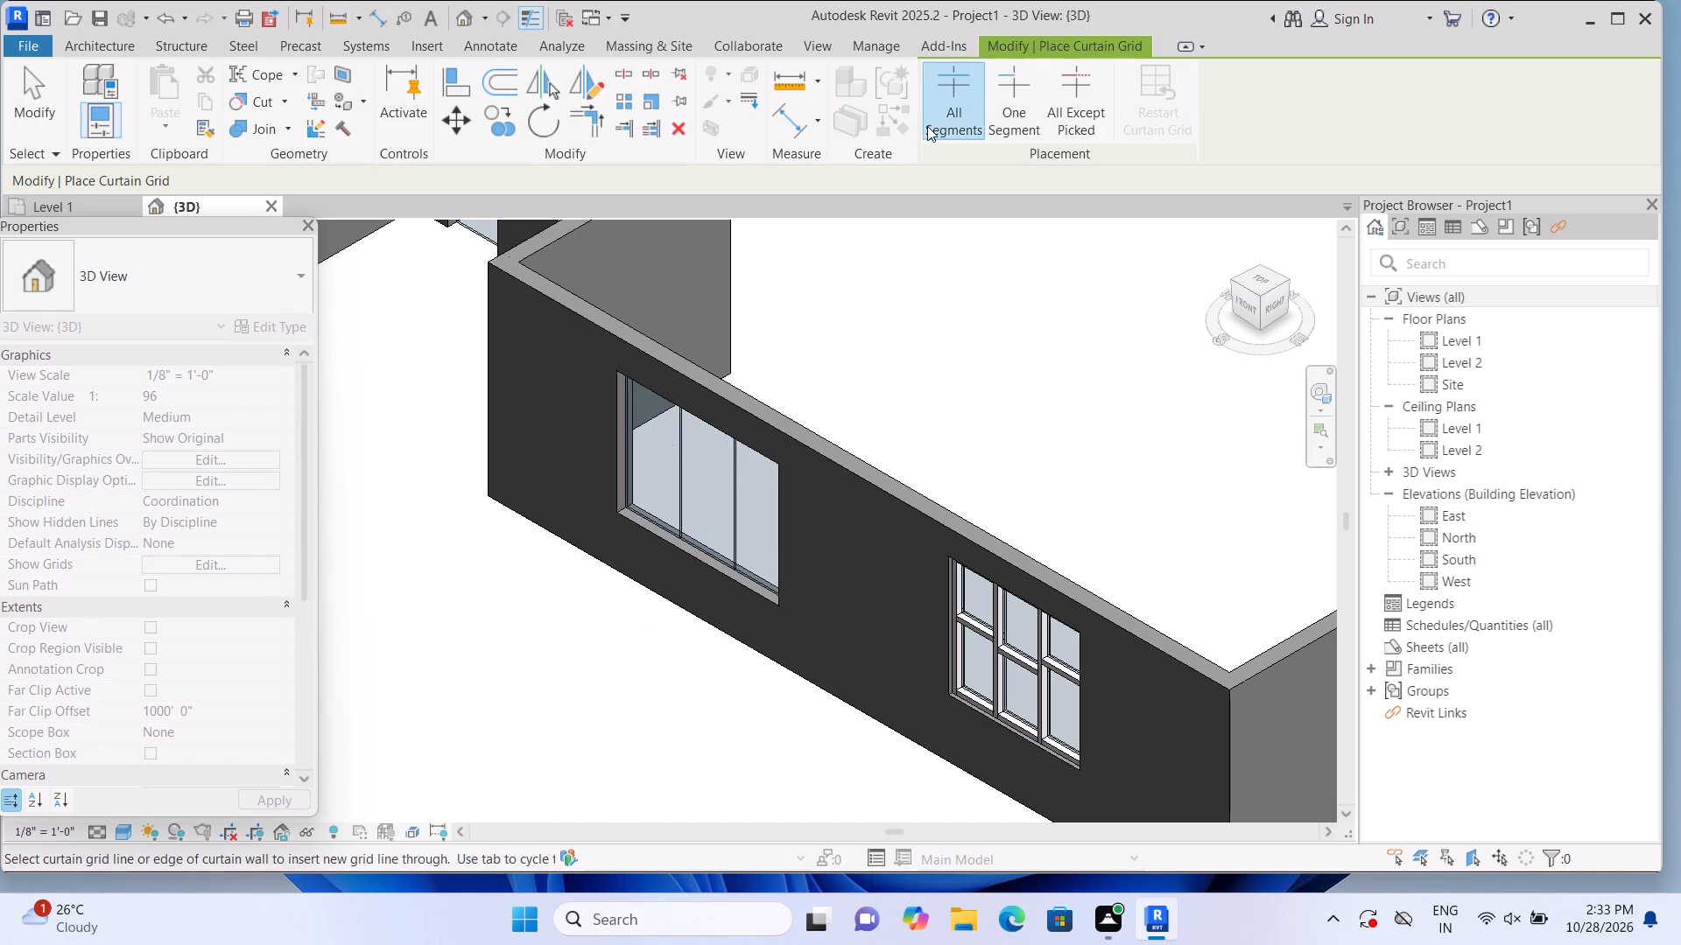
Add one-segment horizontal grid lines, at mid-height in the middle bay and closer to the top in the west and east bays.
{"action": "left_click", "coordinate": [1005, 107]}
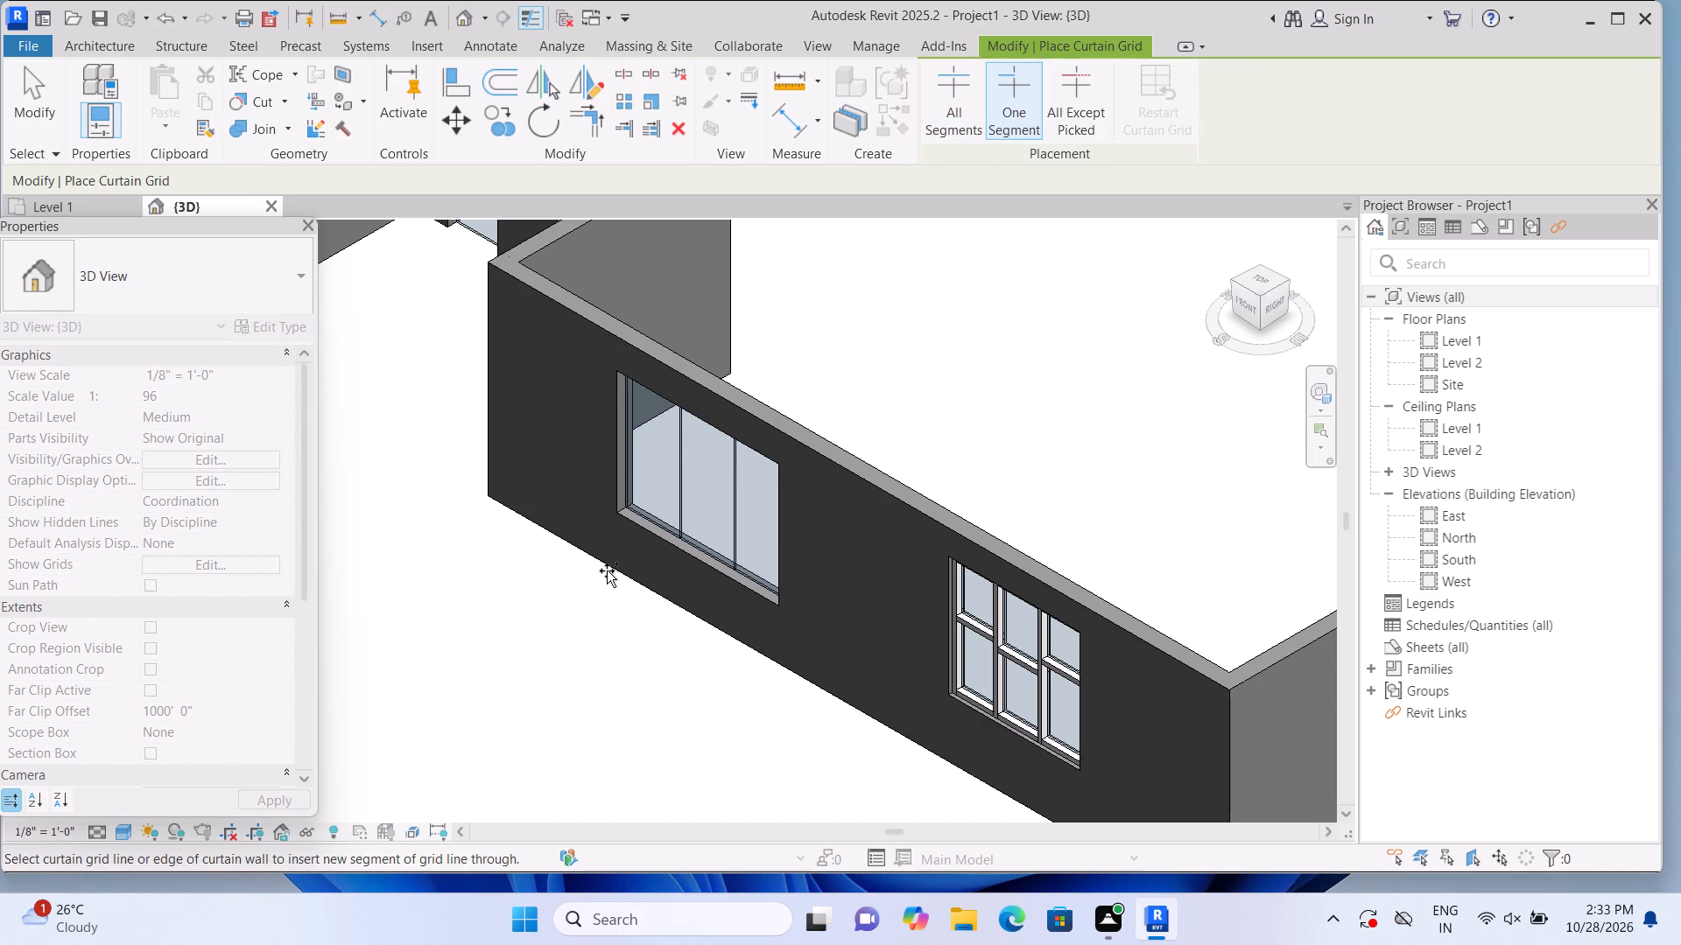
{"action": "scroll", "coordinate": [614, 574], "scroll_direction": "up", "scroll_amount": 1}
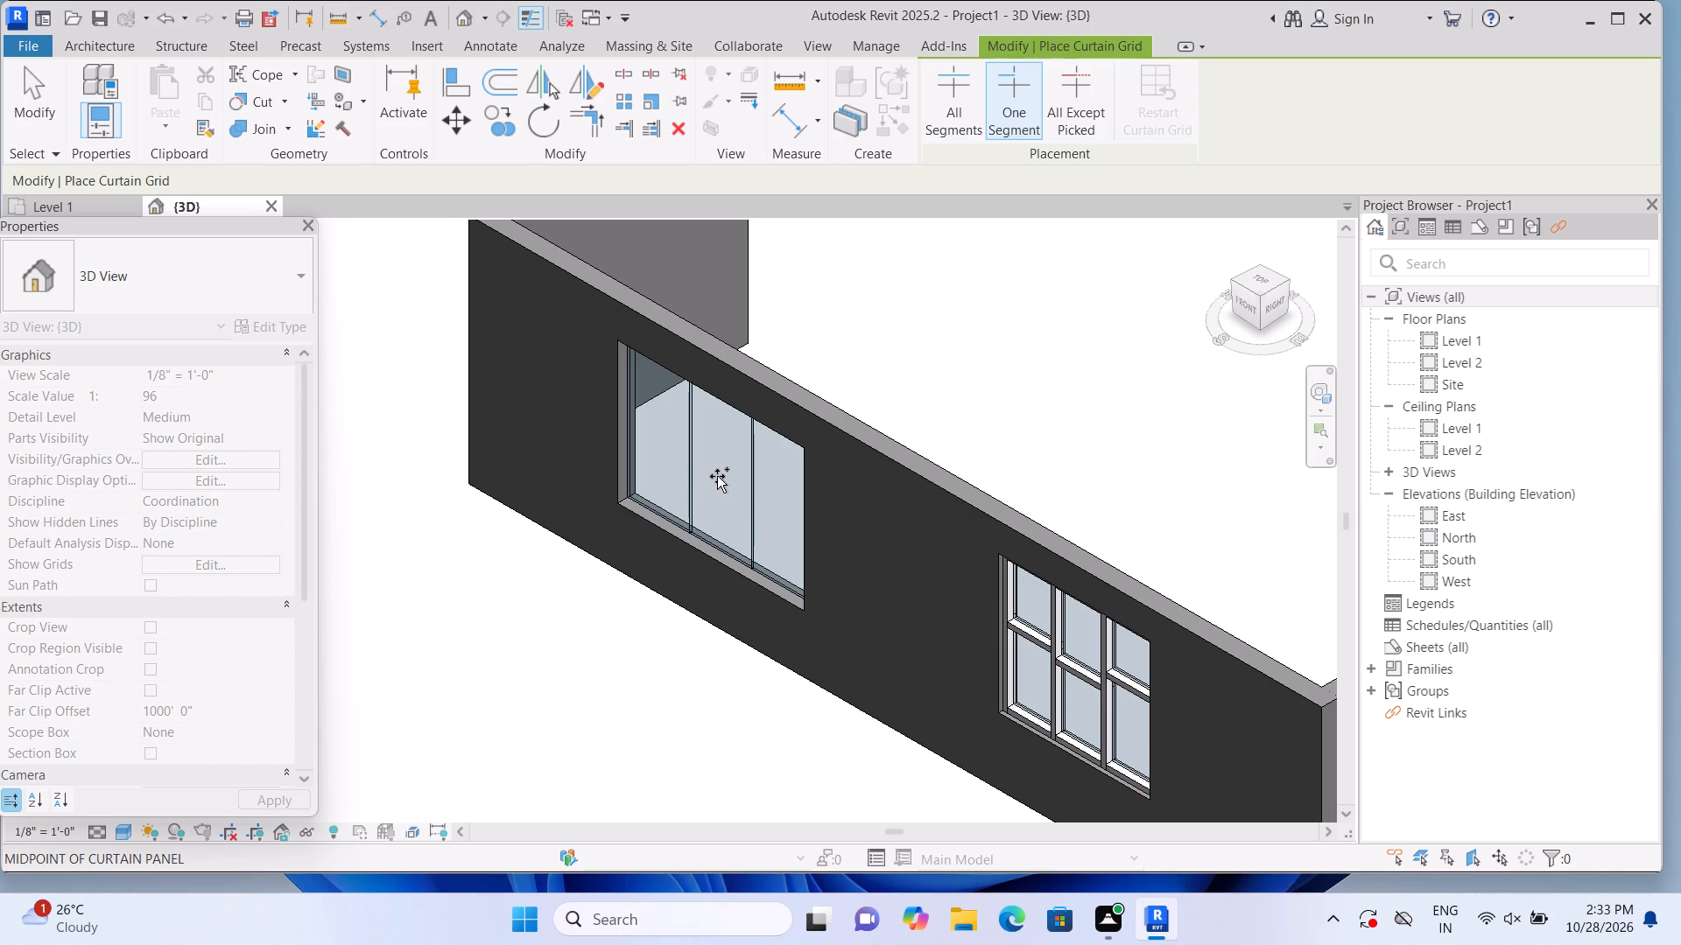
{"action": "scroll", "coordinate": [717, 476], "scroll_direction": "up", "scroll_amount": 2}
{"action": "left_click", "coordinate": [717, 482]}
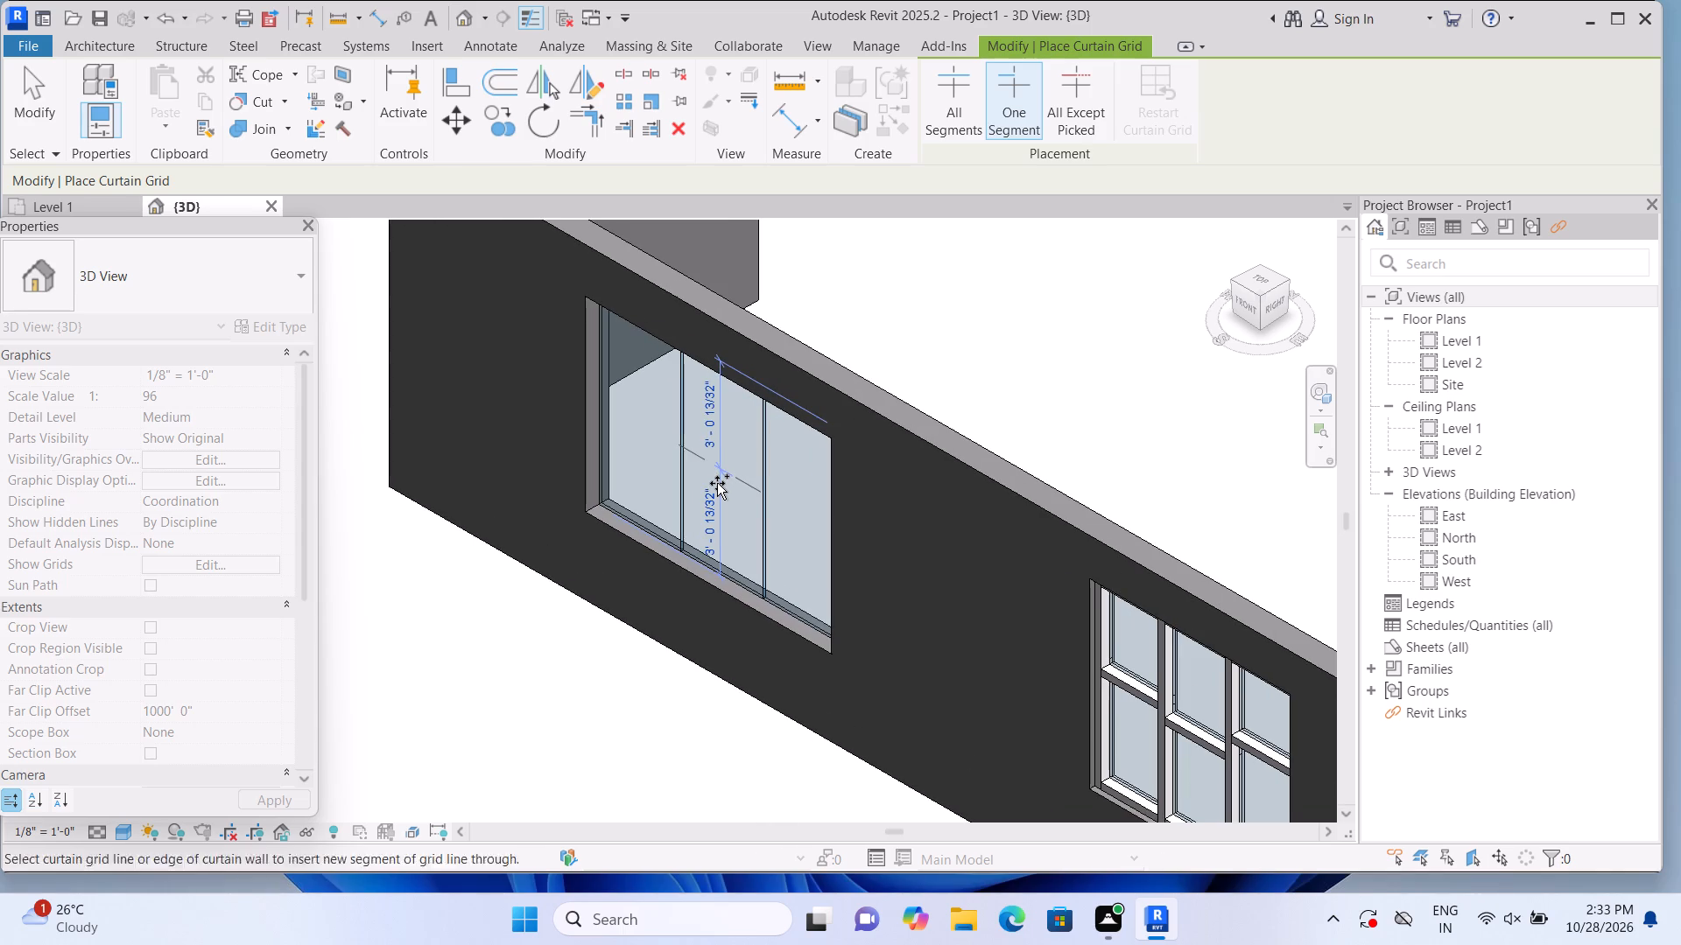
{"action": "left_click", "coordinate": [660, 416]}
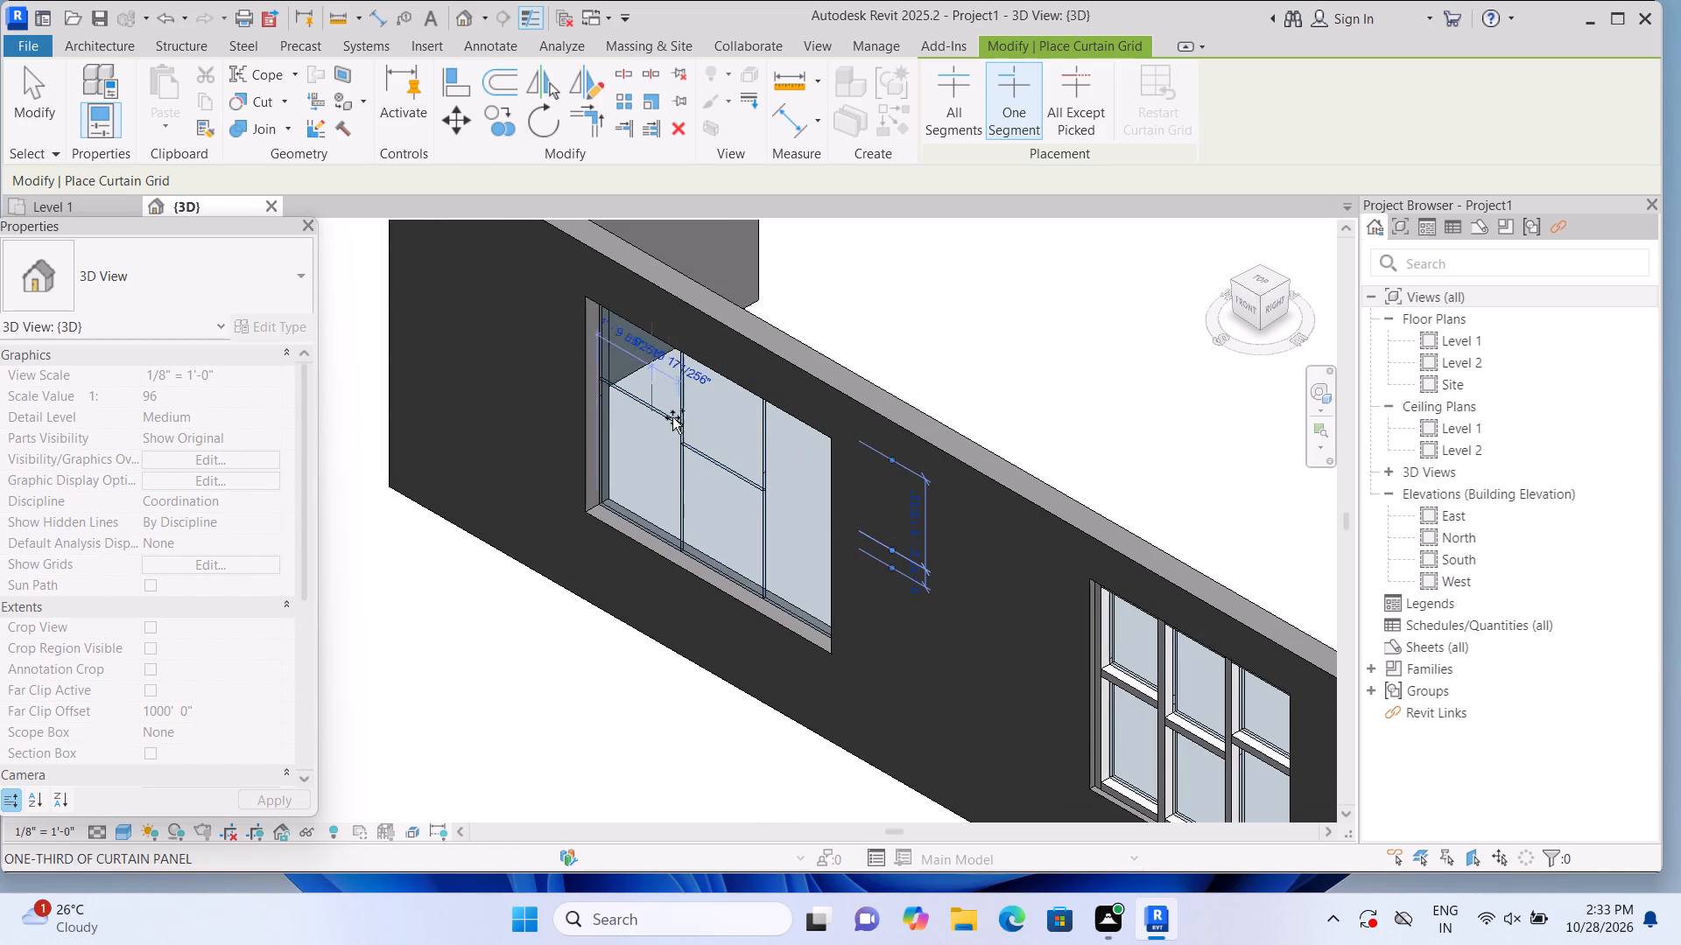
{"action": "left_click", "coordinate": [777, 475]}
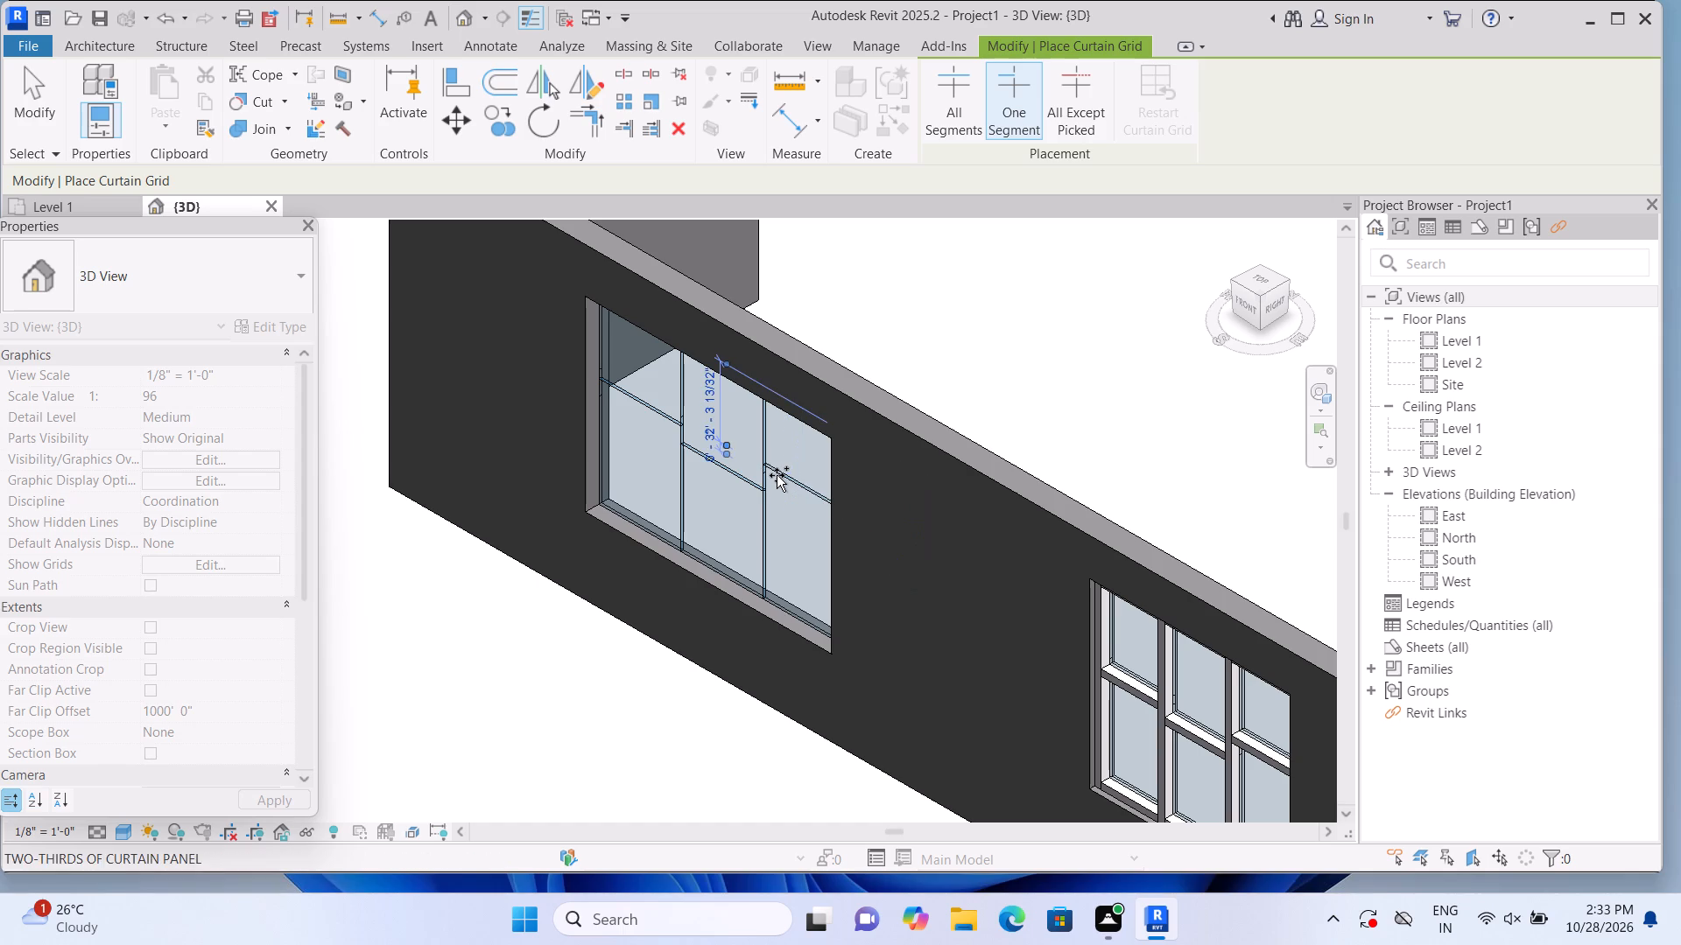
Place 2.5" x 5" rectangular mullions on this window's two vertical grid lines, three horizontal grid segments and all four outer edges.
{"action": "left_click", "coordinate": [126, 41]}
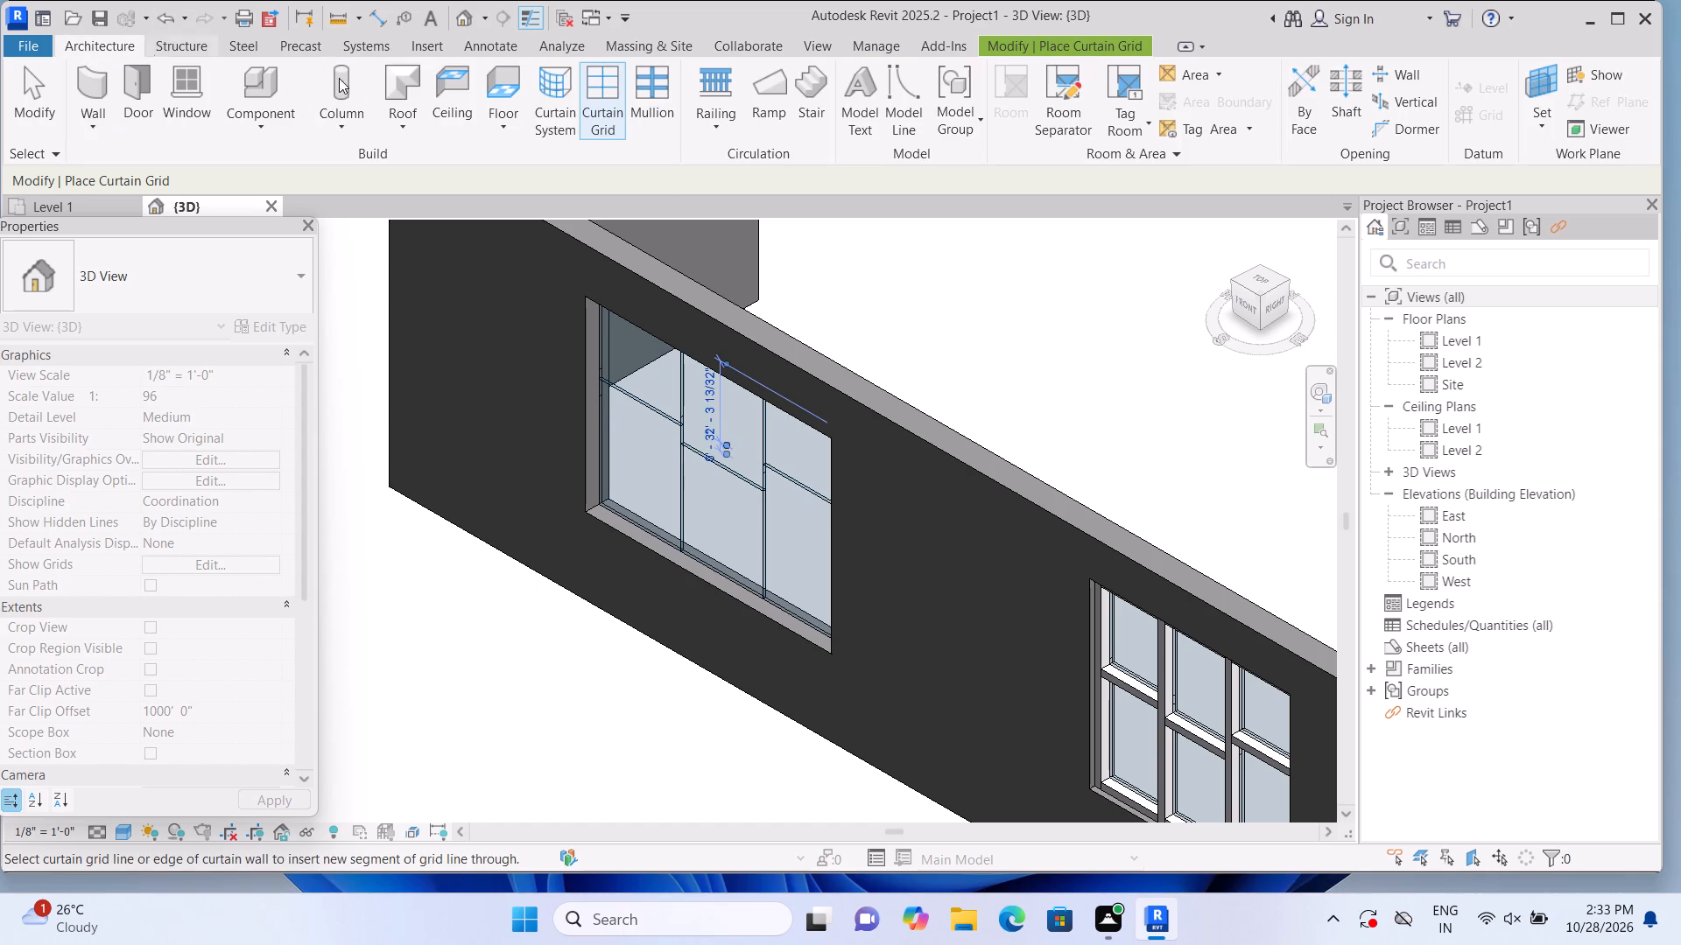
{"action": "left_click", "coordinate": [645, 117]}
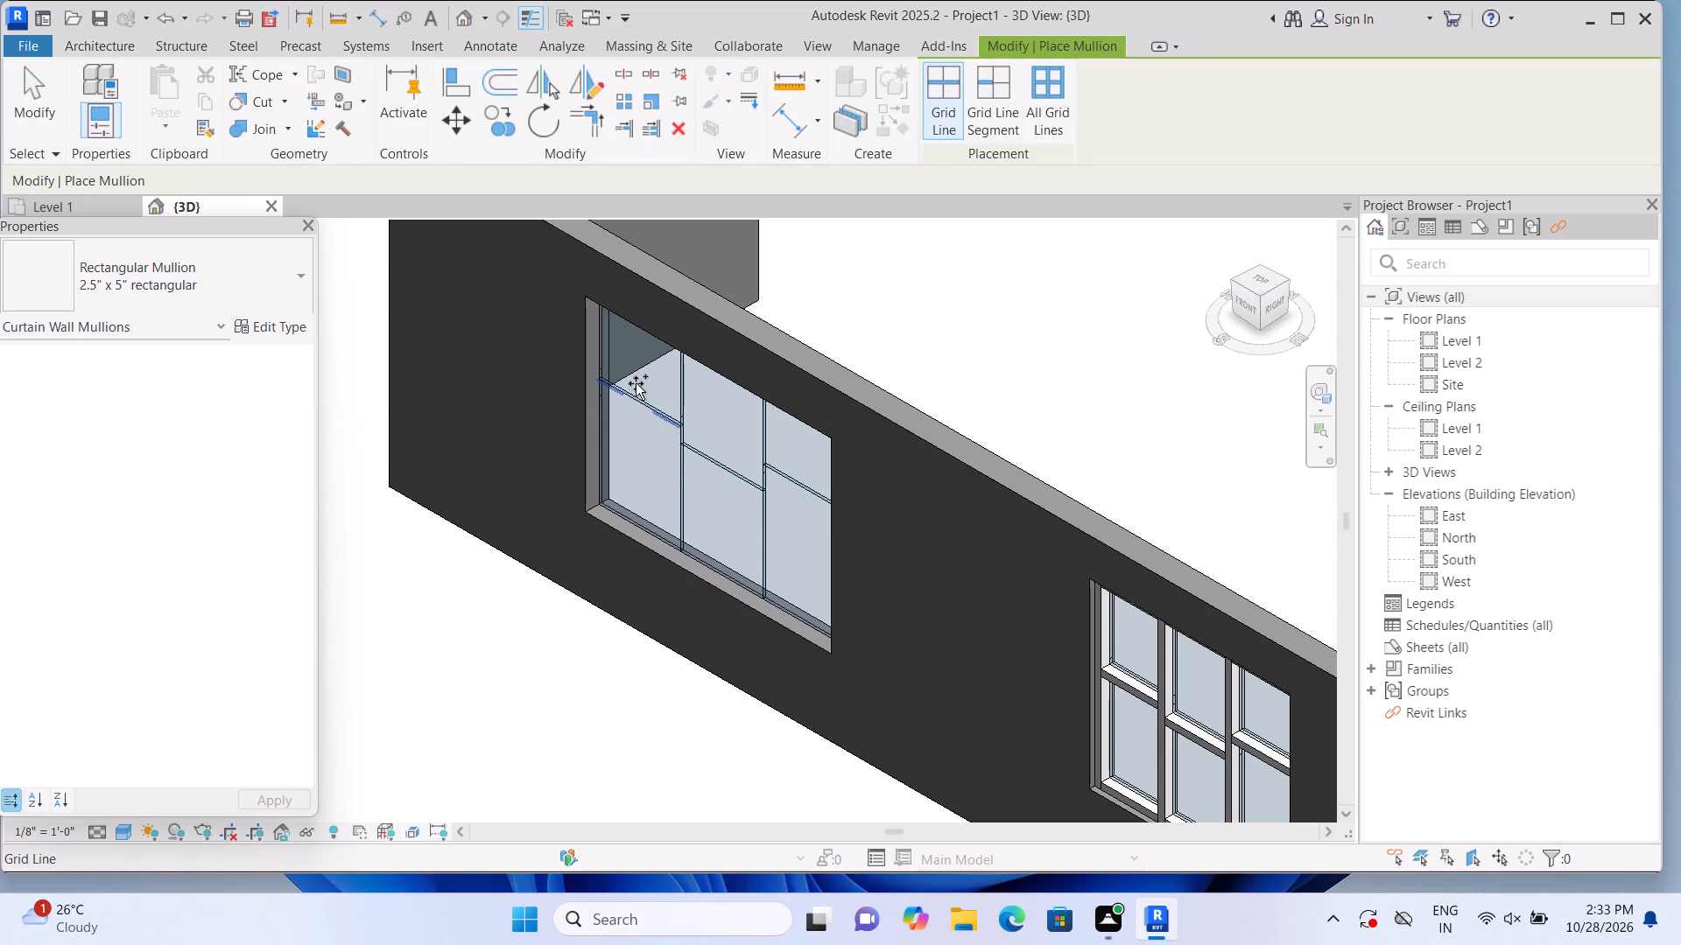
{"action": "left_click", "coordinate": [636, 385]}
{"action": "left_click", "coordinate": [598, 345]}
{"action": "left_click", "coordinate": [693, 485]}
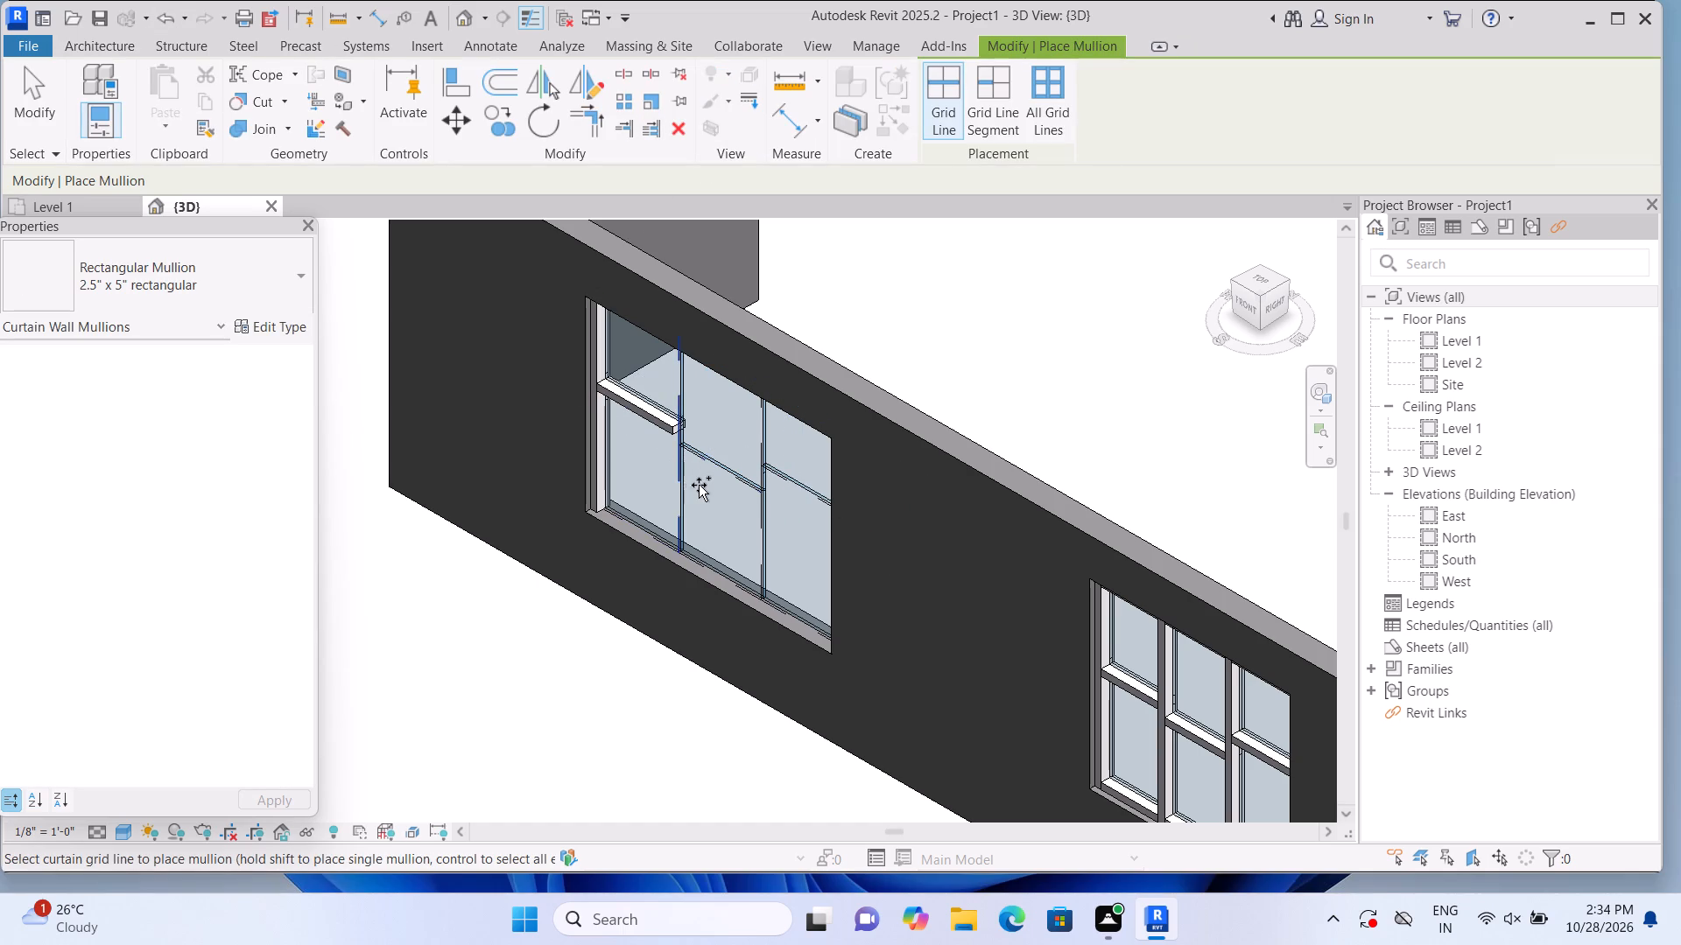
{"action": "left_click", "coordinate": [725, 469]}
{"action": "left_click", "coordinate": [782, 549]}
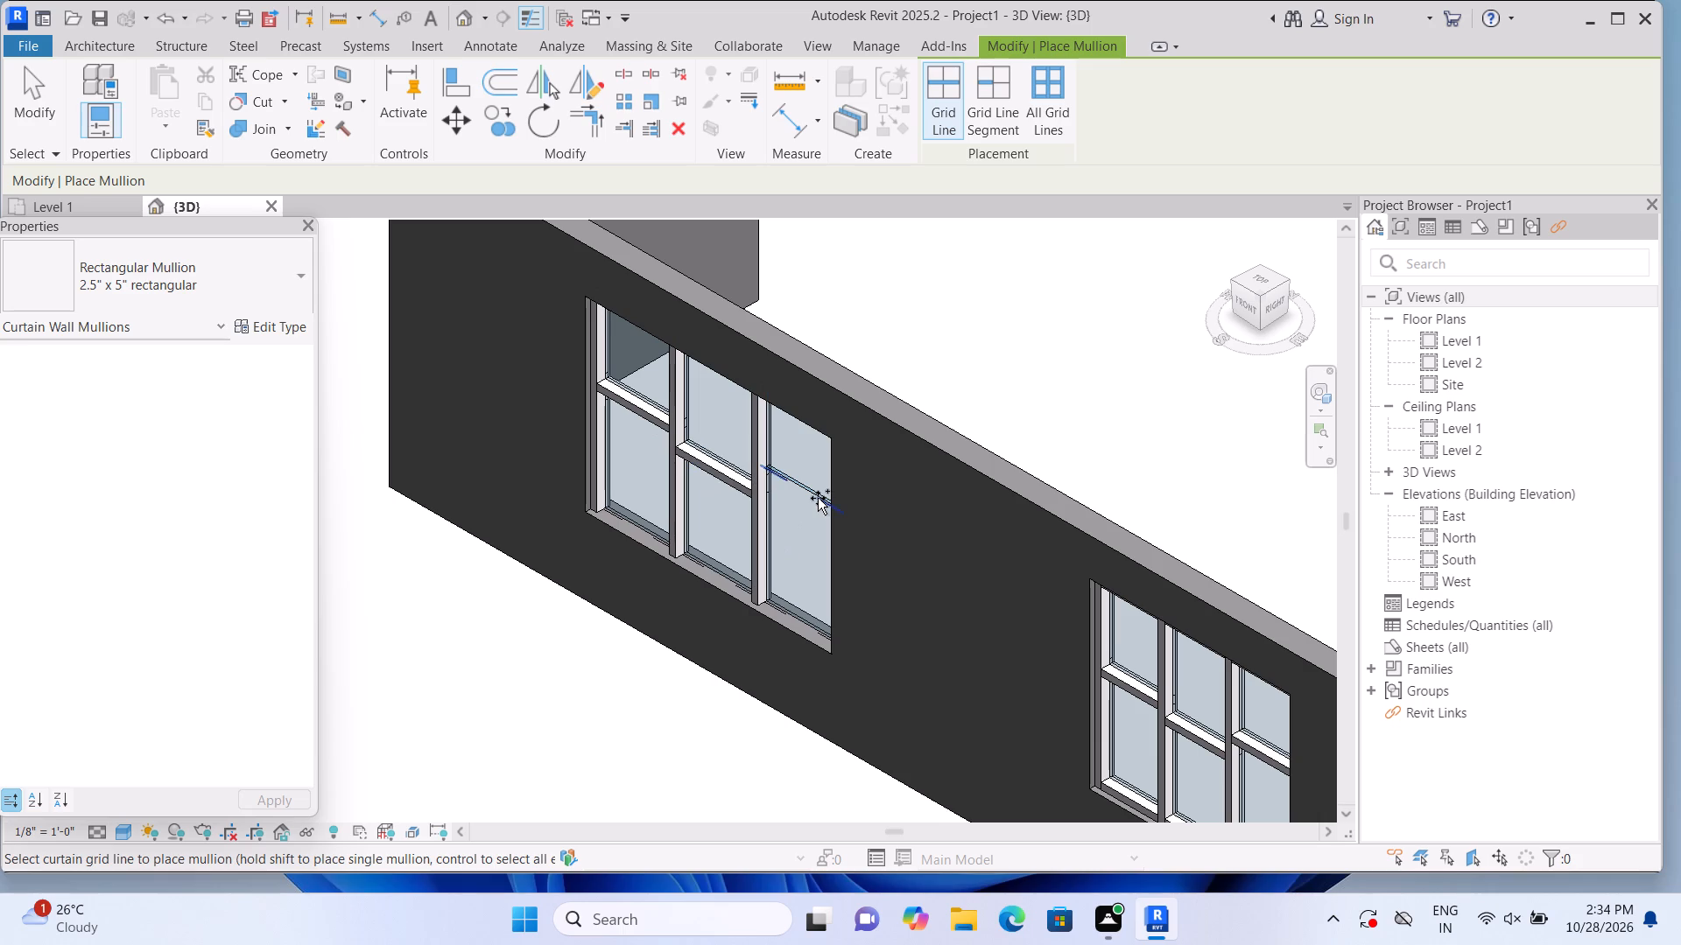
{"action": "left_click", "coordinate": [818, 498]}
{"action": "left_click", "coordinate": [799, 606]}
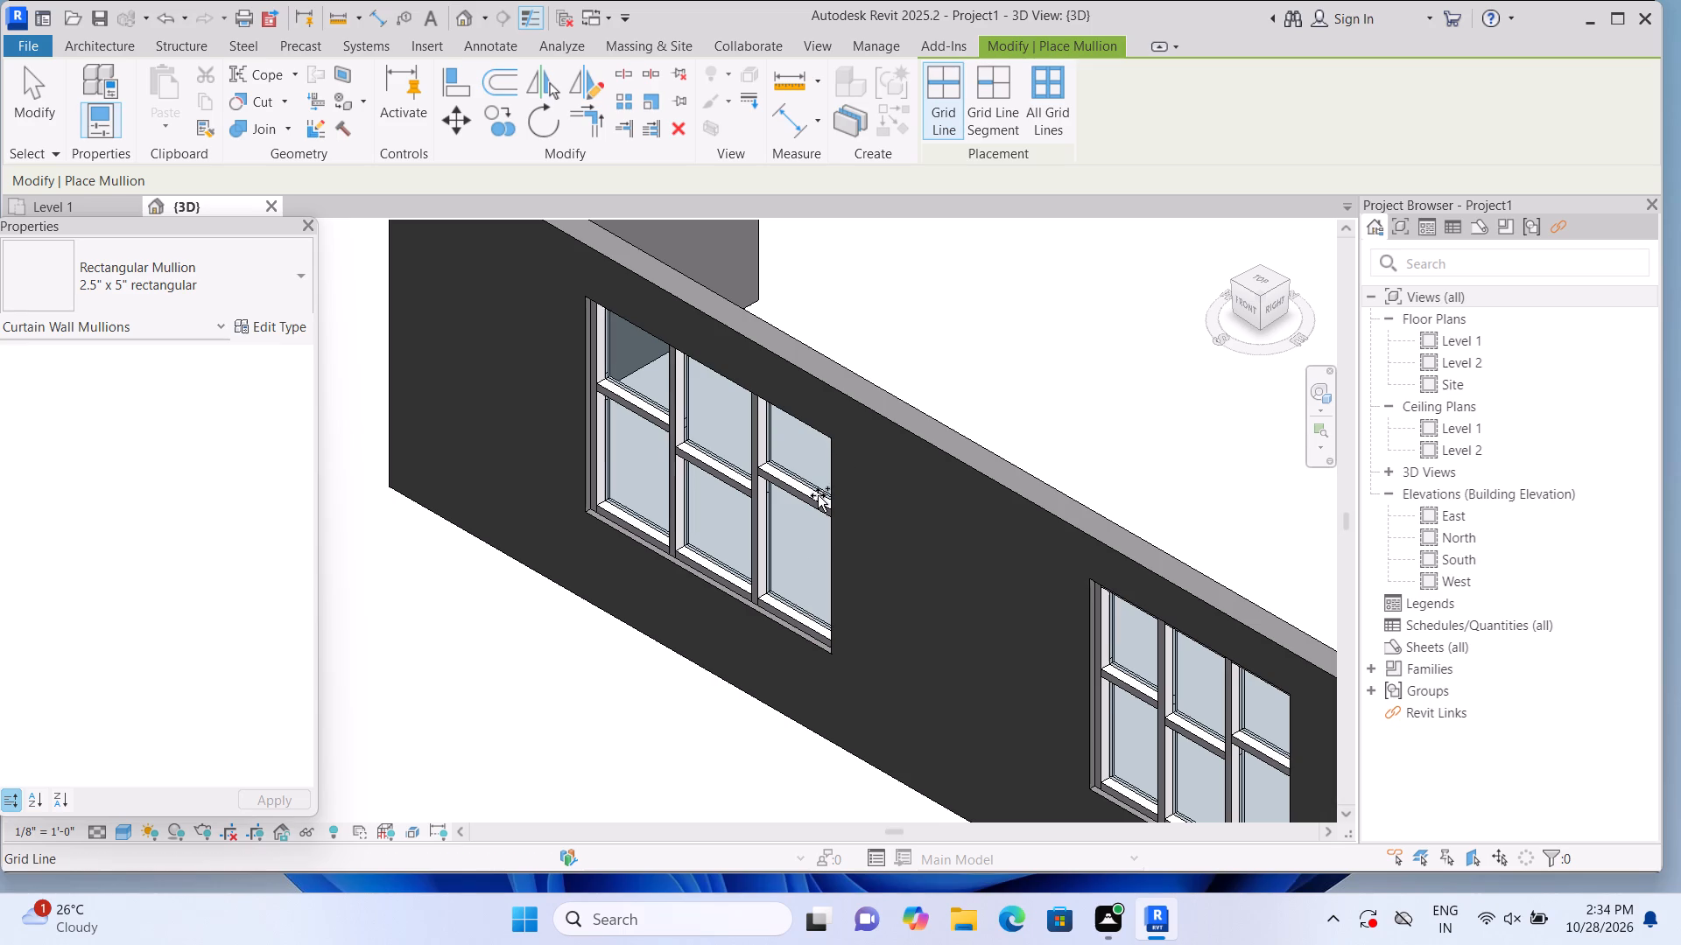
{"action": "left_click", "coordinate": [822, 564]}
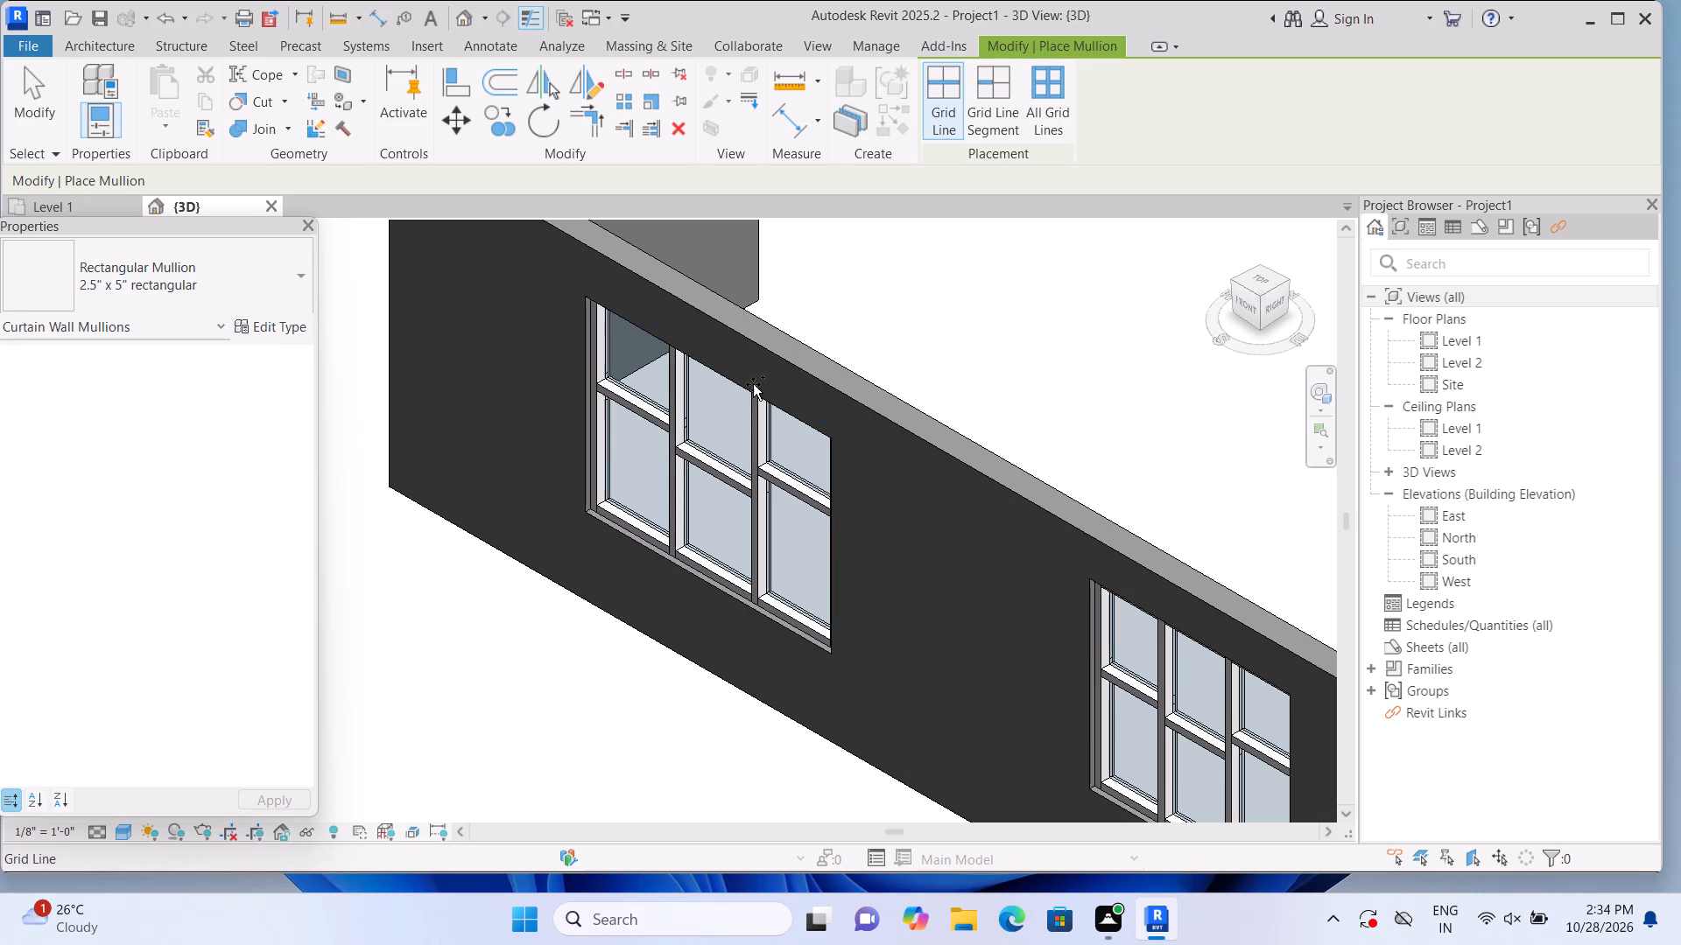
{"action": "left_click", "coordinate": [739, 395]}
{"action": "scroll", "coordinate": [651, 618], "scroll_direction": "down", "scroll_amount": 6}
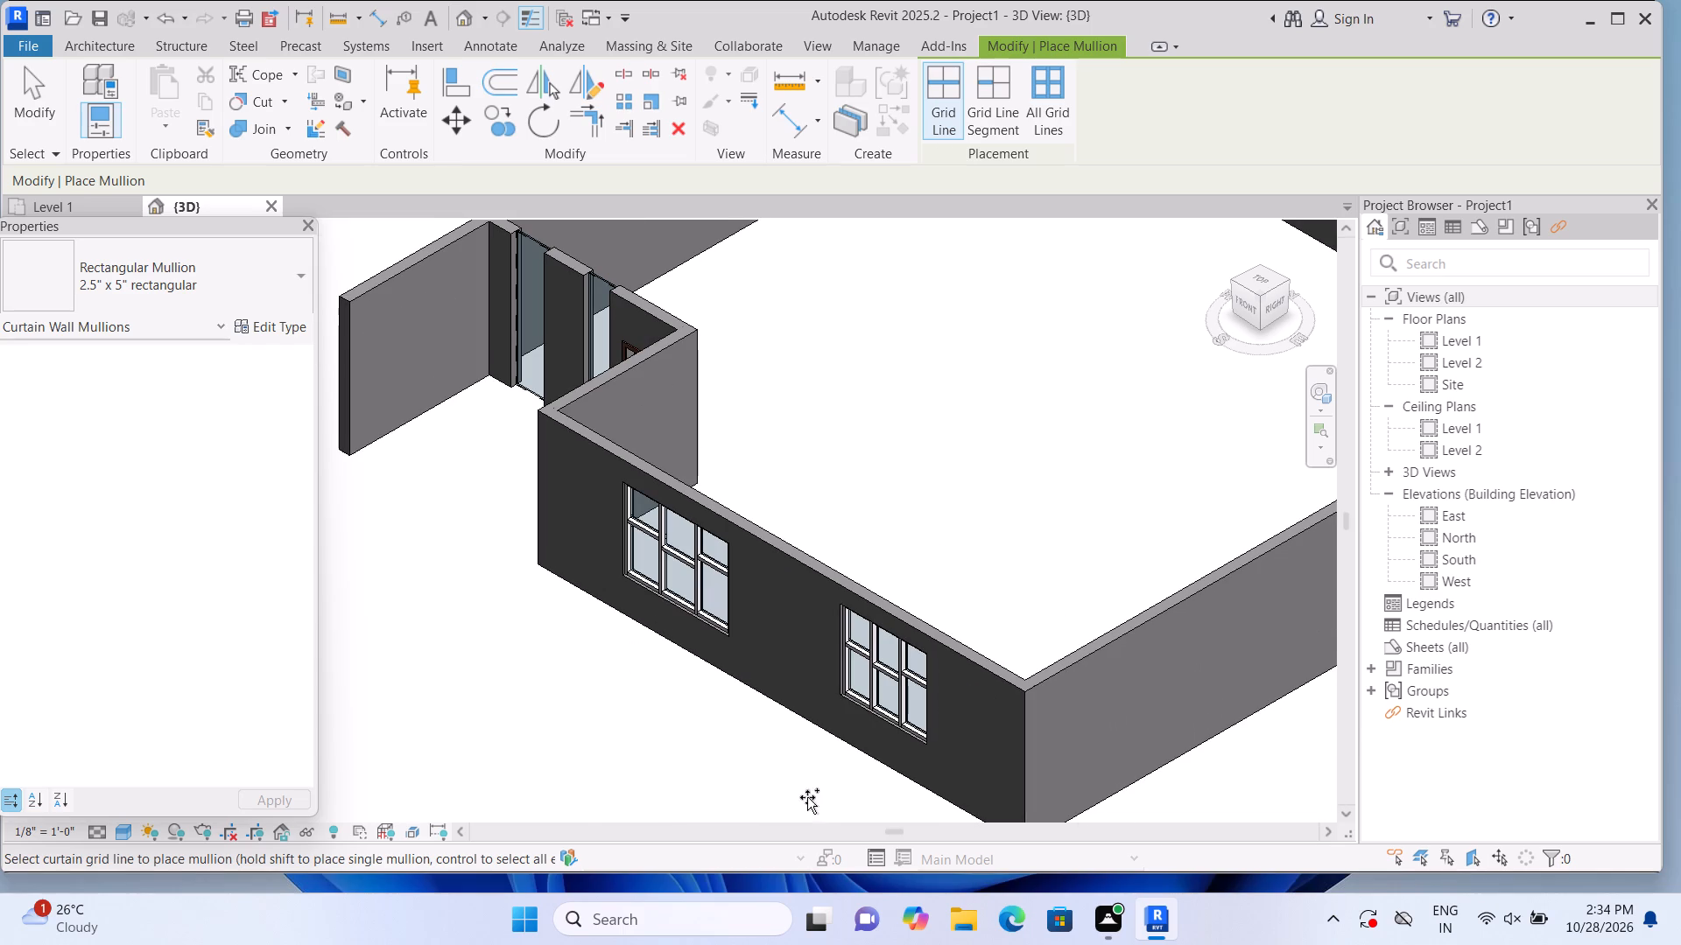
{"action": "key", "text": "Escape"}
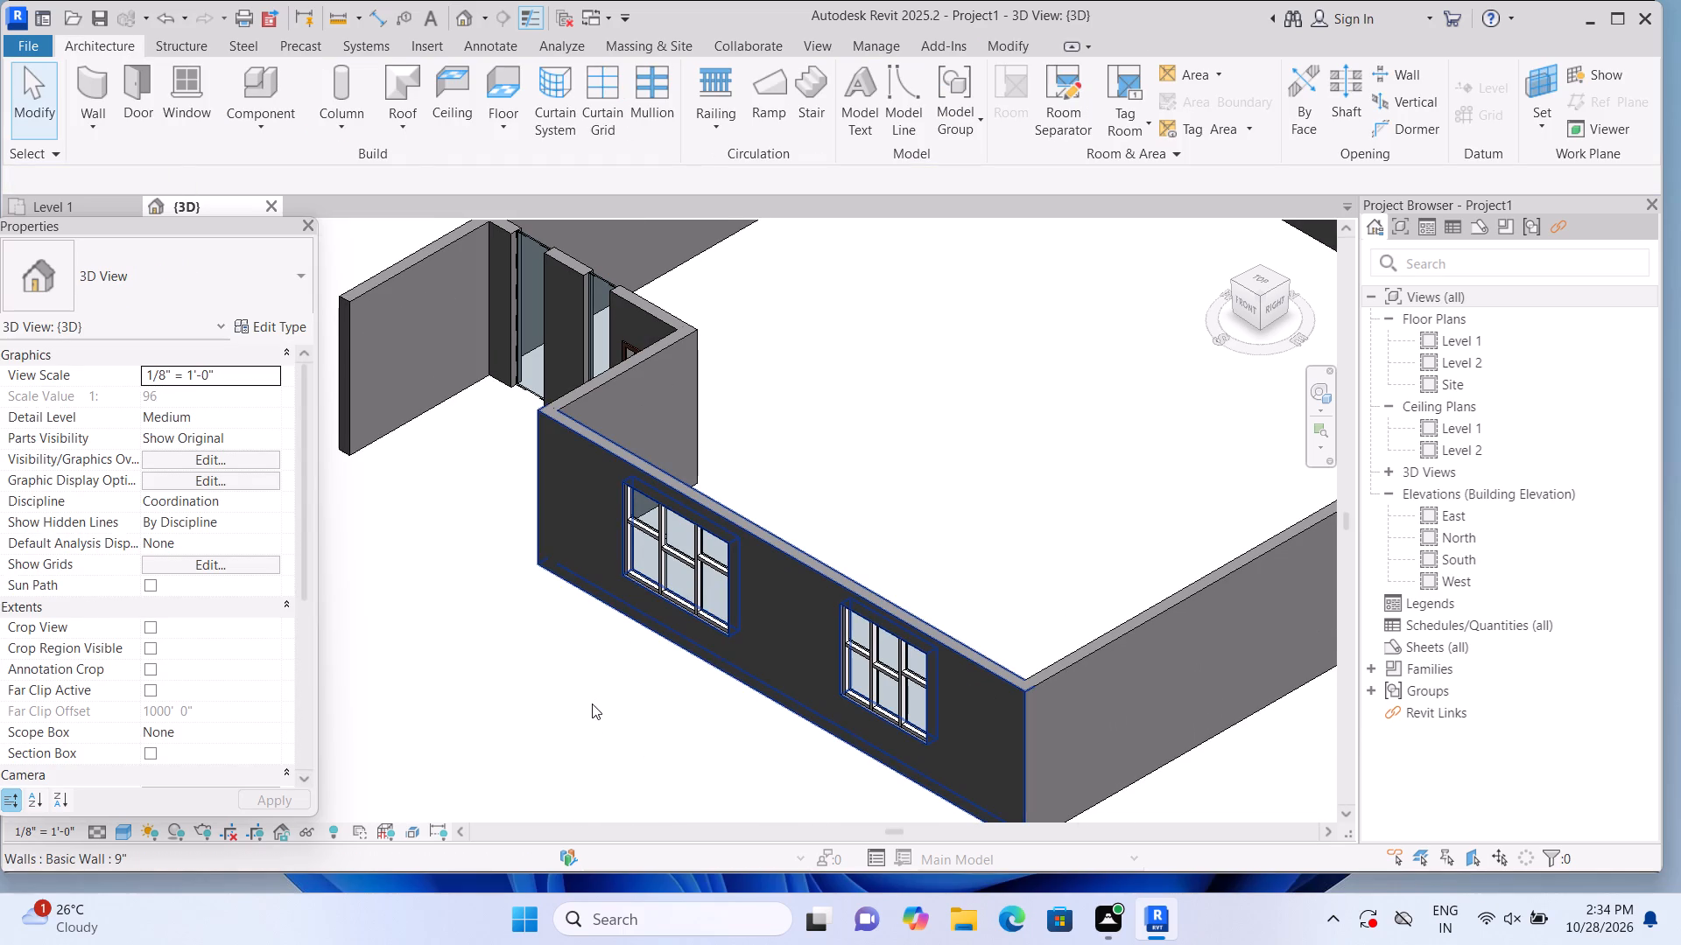
Raise the base of the 2'-6" wide curtain wall in the recess to about 2'-1" and lower its top below the wall top.
{"action": "middle_click_drag", "start_coordinate": [594, 744], "coordinate": [715, 626], "text": "shift"}
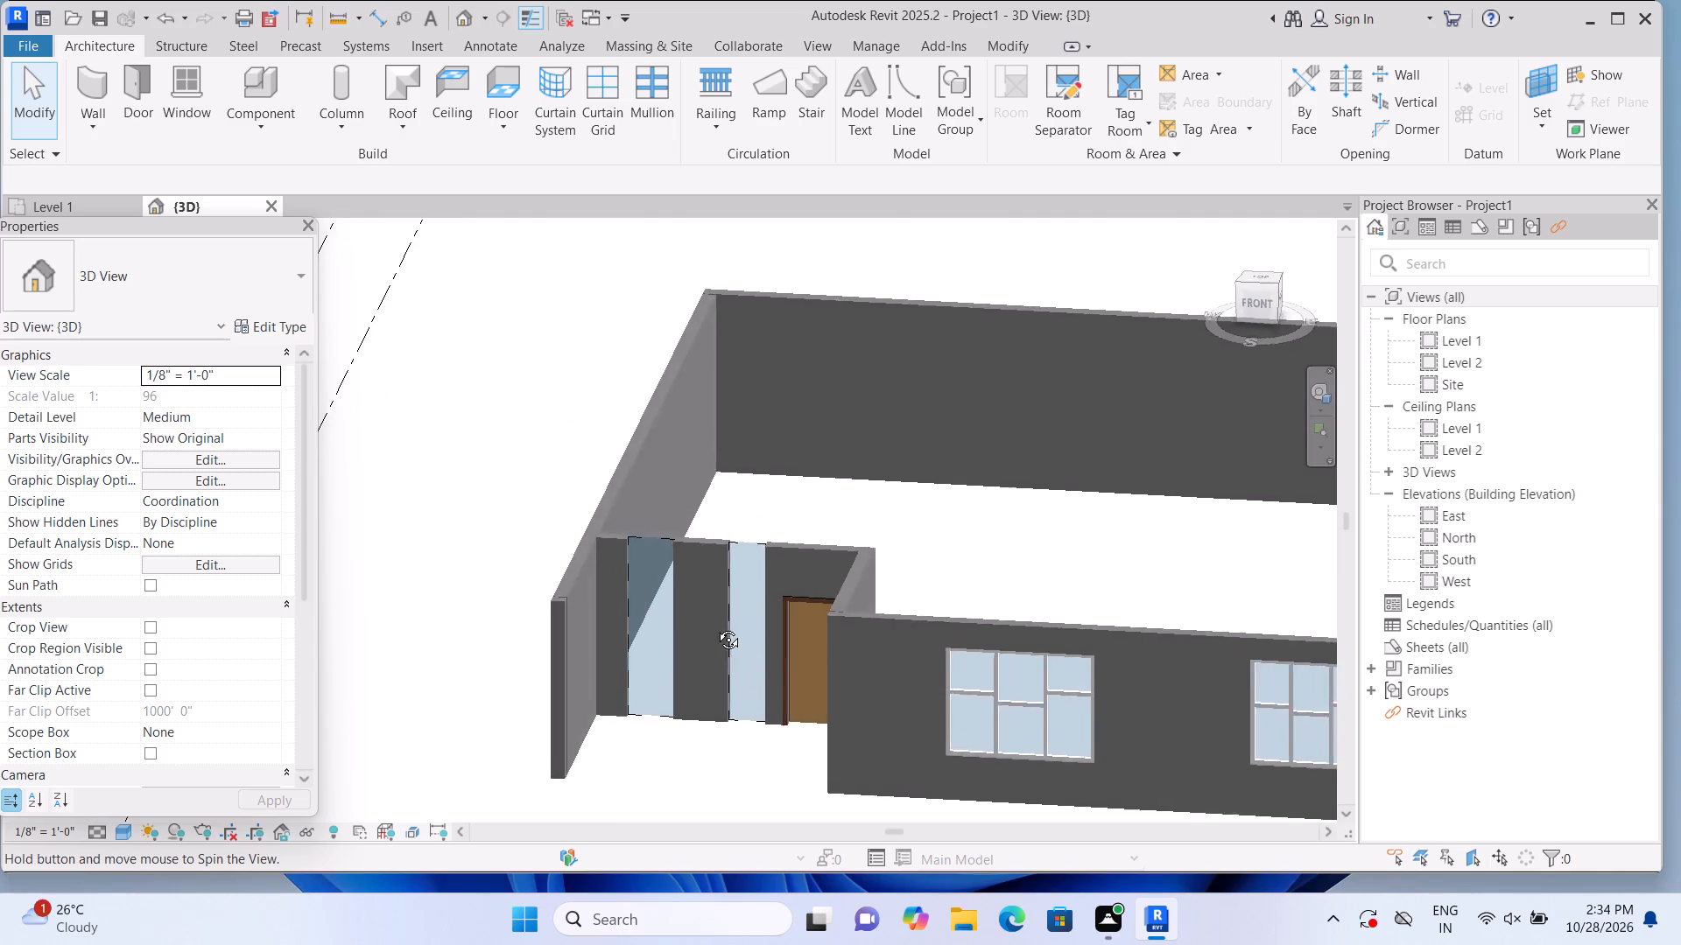
{"action": "middle_click_drag", "start_coordinate": [715, 626], "coordinate": [721, 636], "text": "shift"}
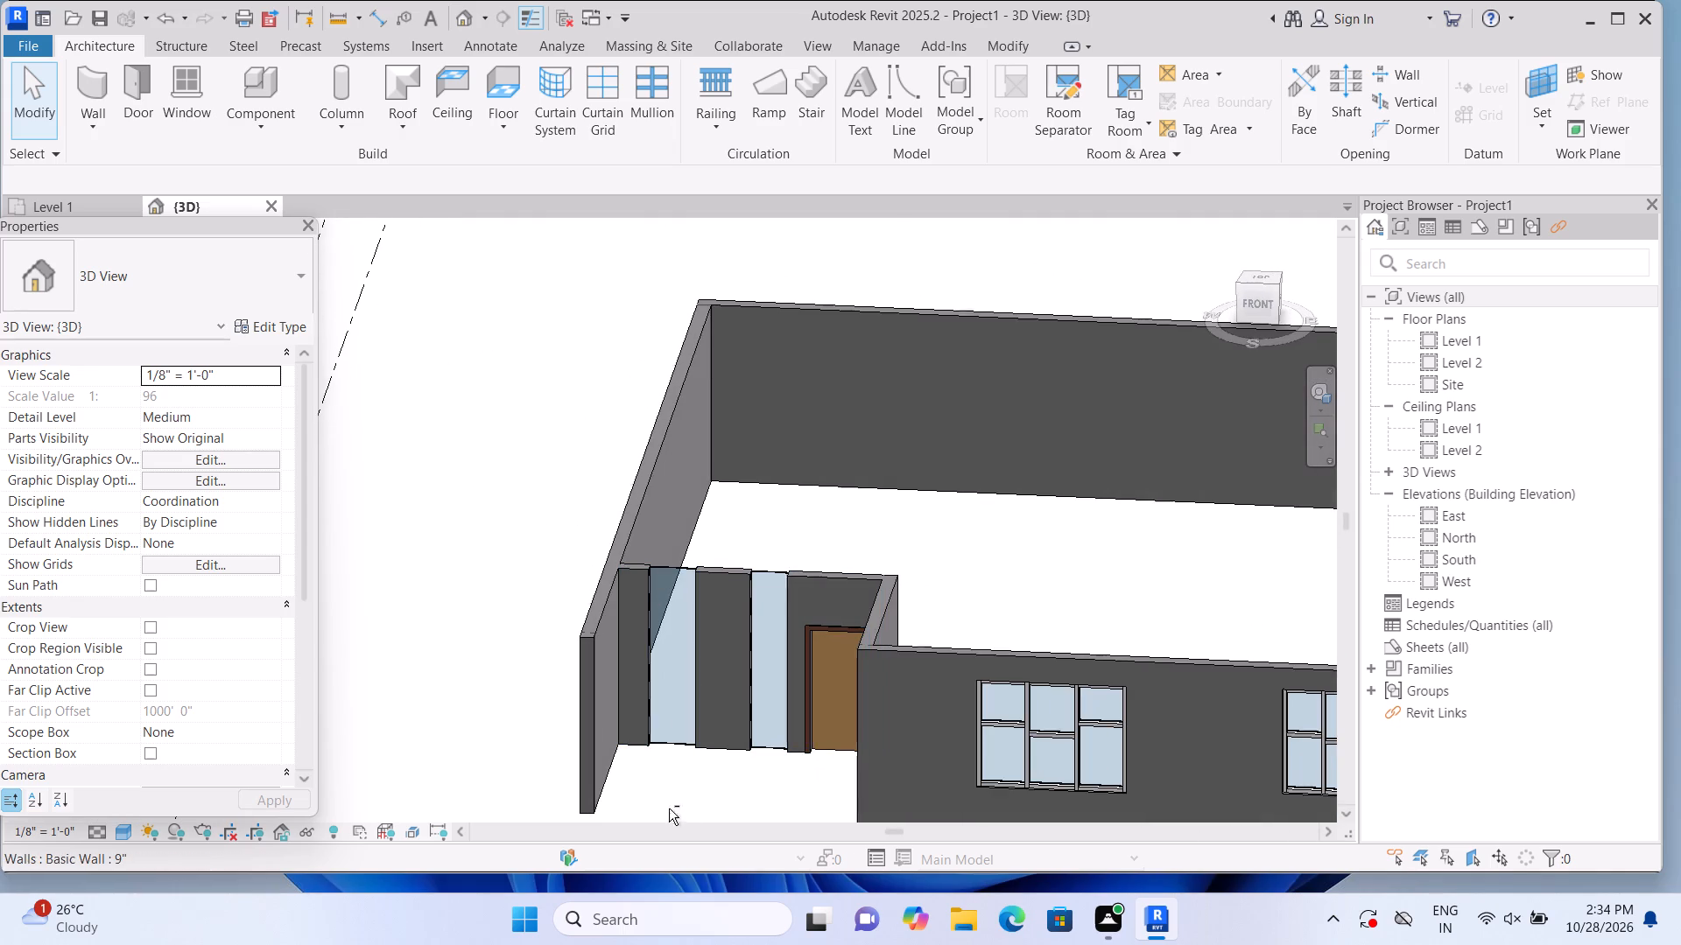
{"action": "middle_click_drag", "start_coordinate": [669, 808], "coordinate": [678, 712], "text": "shift"}
{"action": "middle_click_drag", "start_coordinate": [764, 731], "coordinate": [560, 745]}
{"action": "middle_click", "coordinate": [559, 745]}
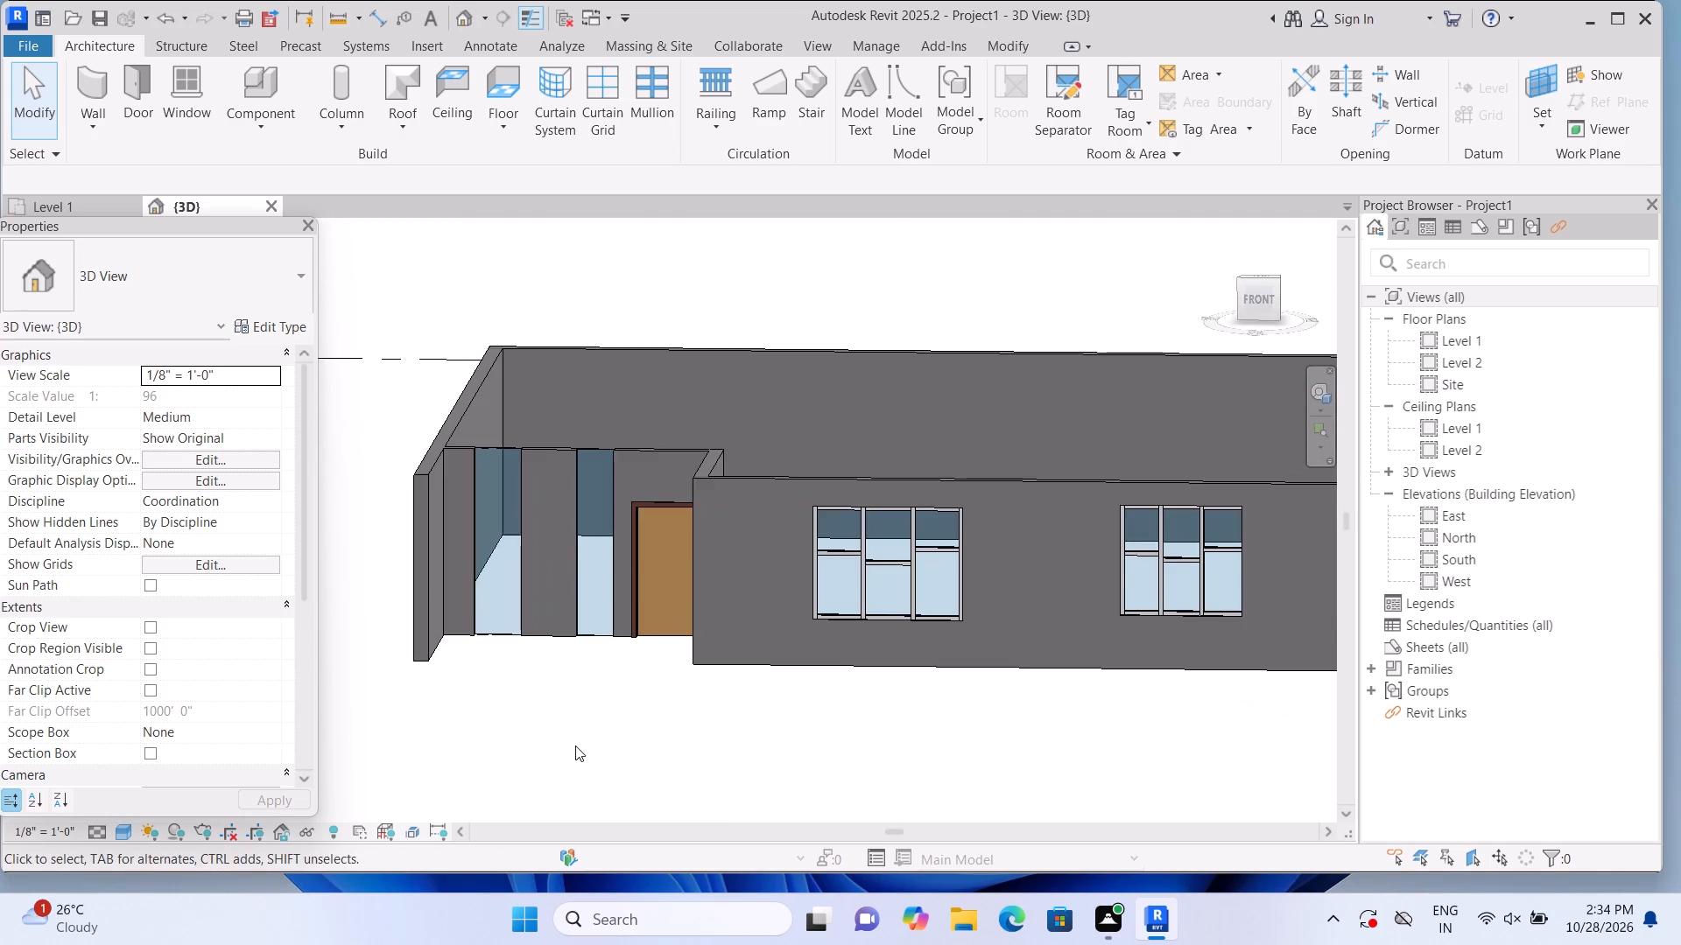
{"action": "scroll", "coordinate": [575, 745], "scroll_direction": "down", "scroll_amount": 2}
{"action": "scroll", "coordinate": [515, 613], "scroll_direction": "up", "scroll_amount": 4}
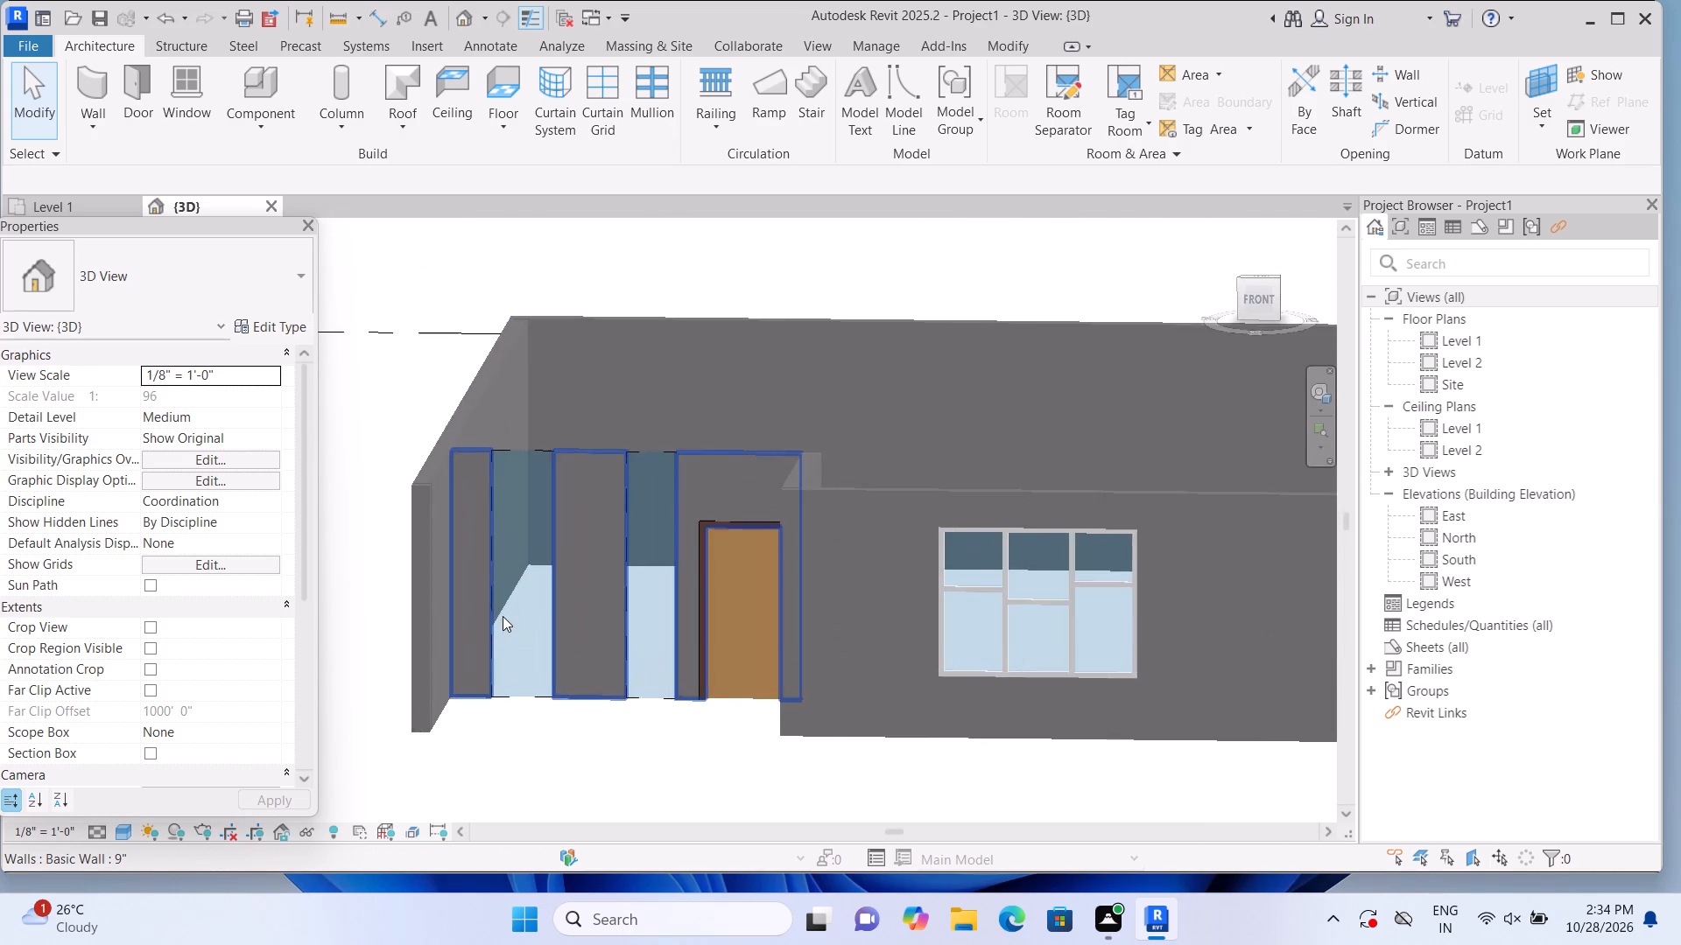
{"action": "scroll", "coordinate": [503, 617], "scroll_direction": "up", "scroll_amount": 1}
{"action": "left_click", "coordinate": [526, 625]}
{"action": "scroll", "coordinate": [526, 626], "scroll_direction": "up", "scroll_amount": 2}
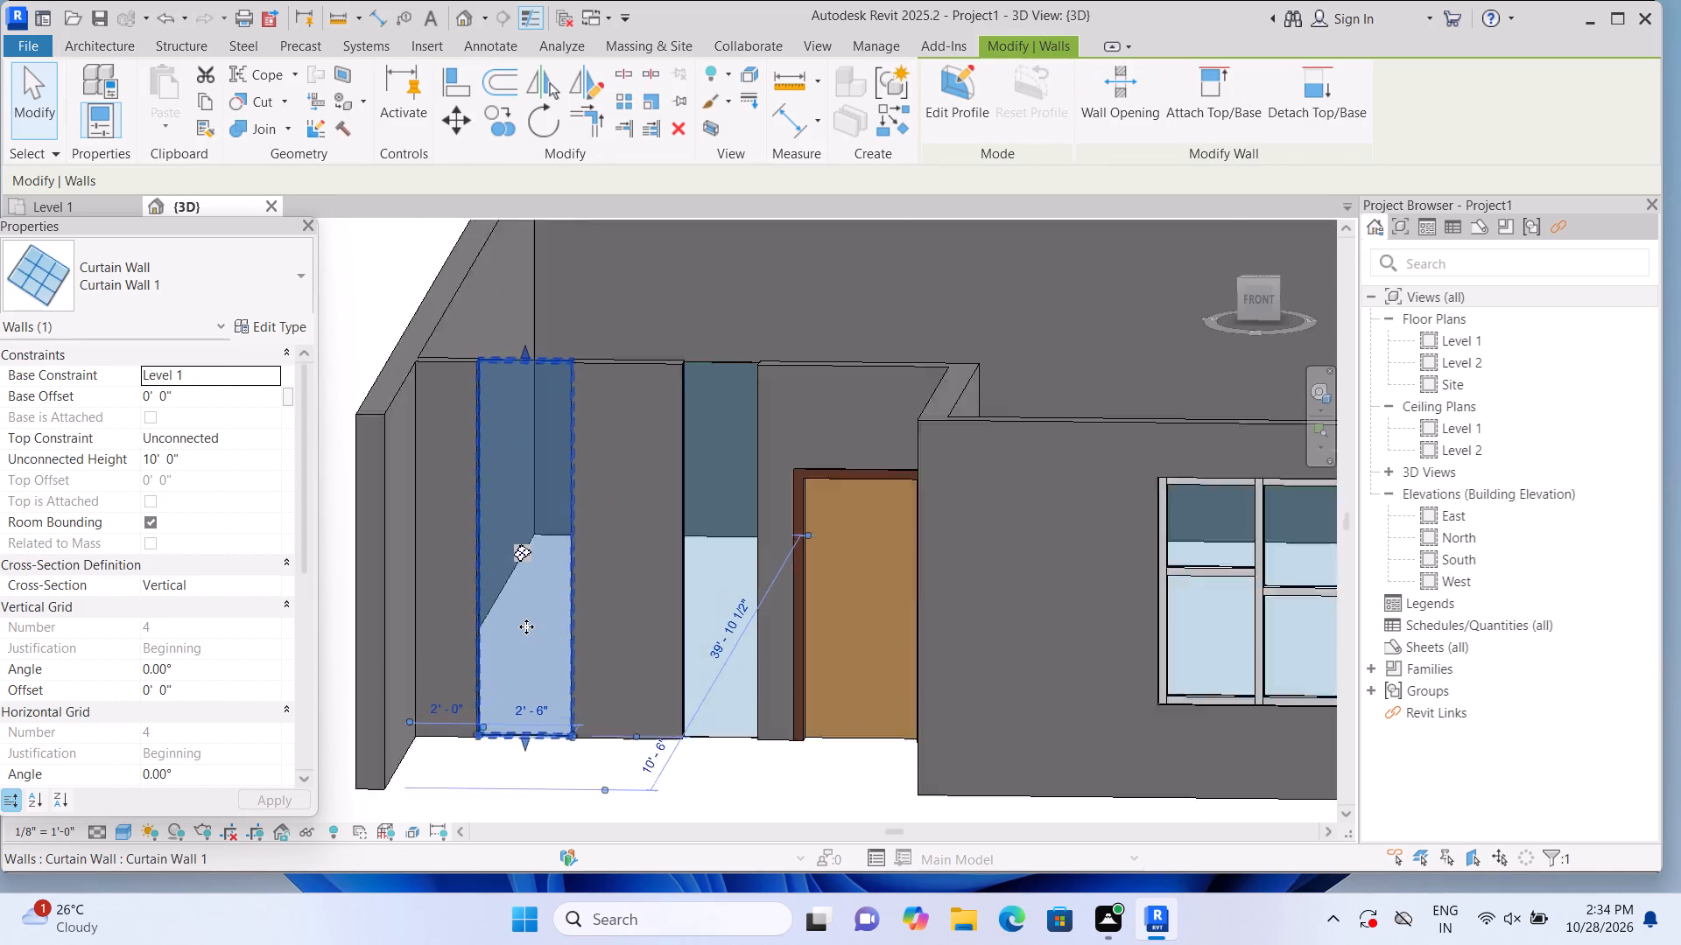
{"action": "scroll", "coordinate": [521, 638], "scroll_direction": "up", "scroll_amount": 1}
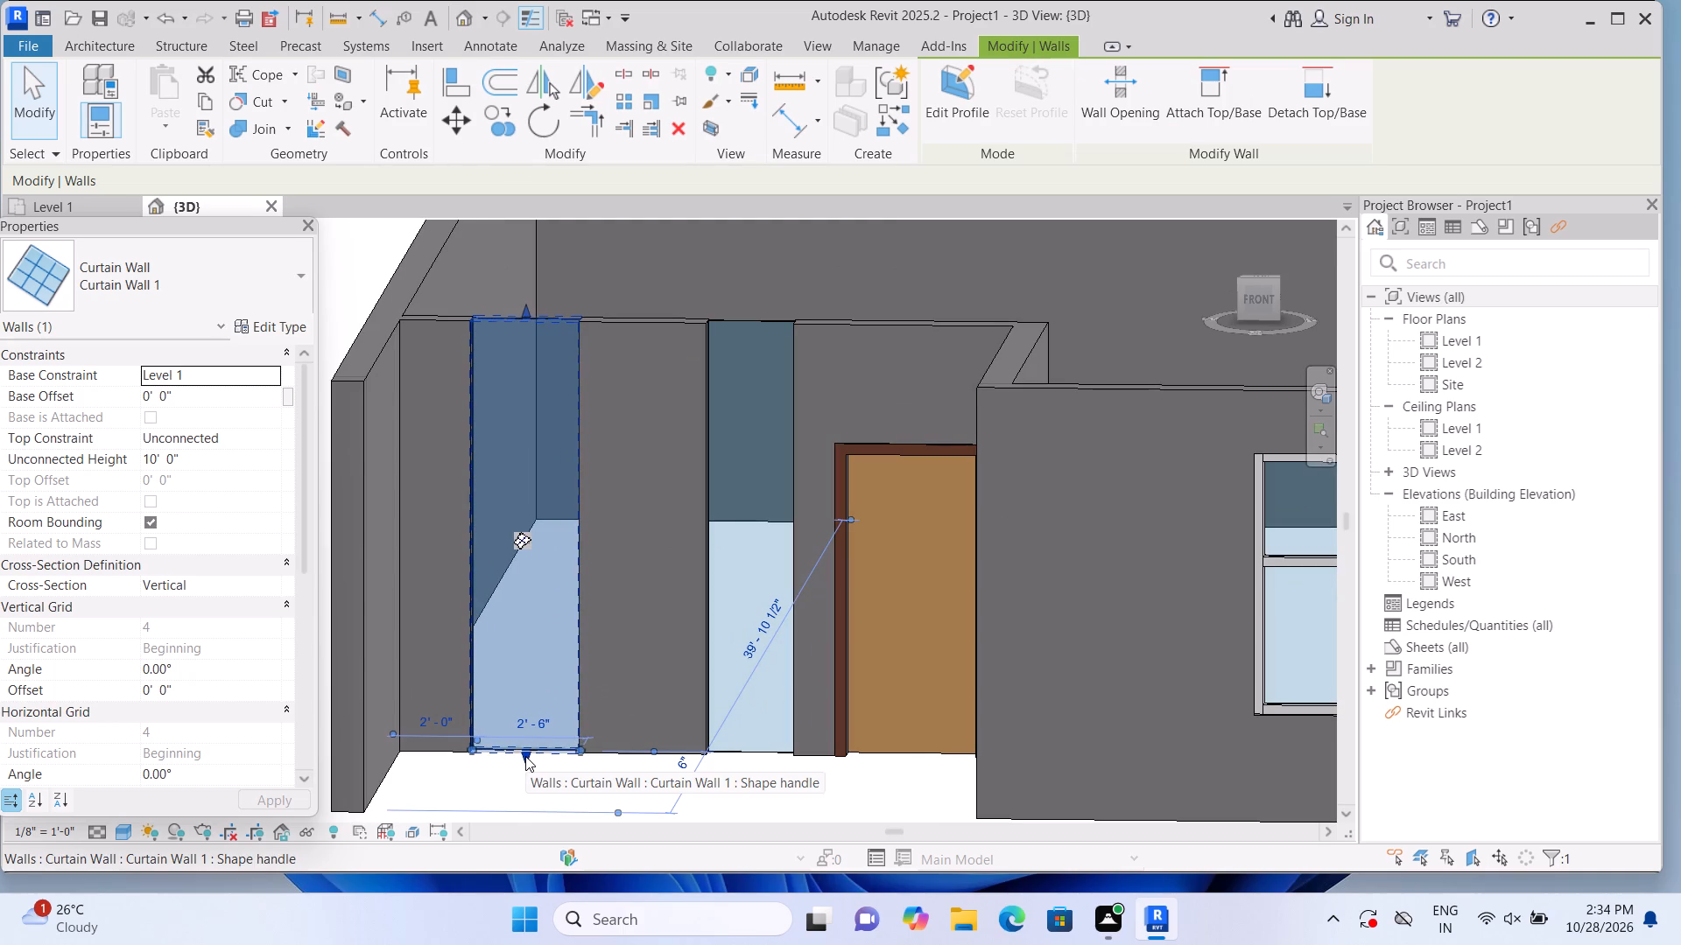
{"action": "left_click_drag", "start_coordinate": [525, 754], "coordinate": [552, 660]}
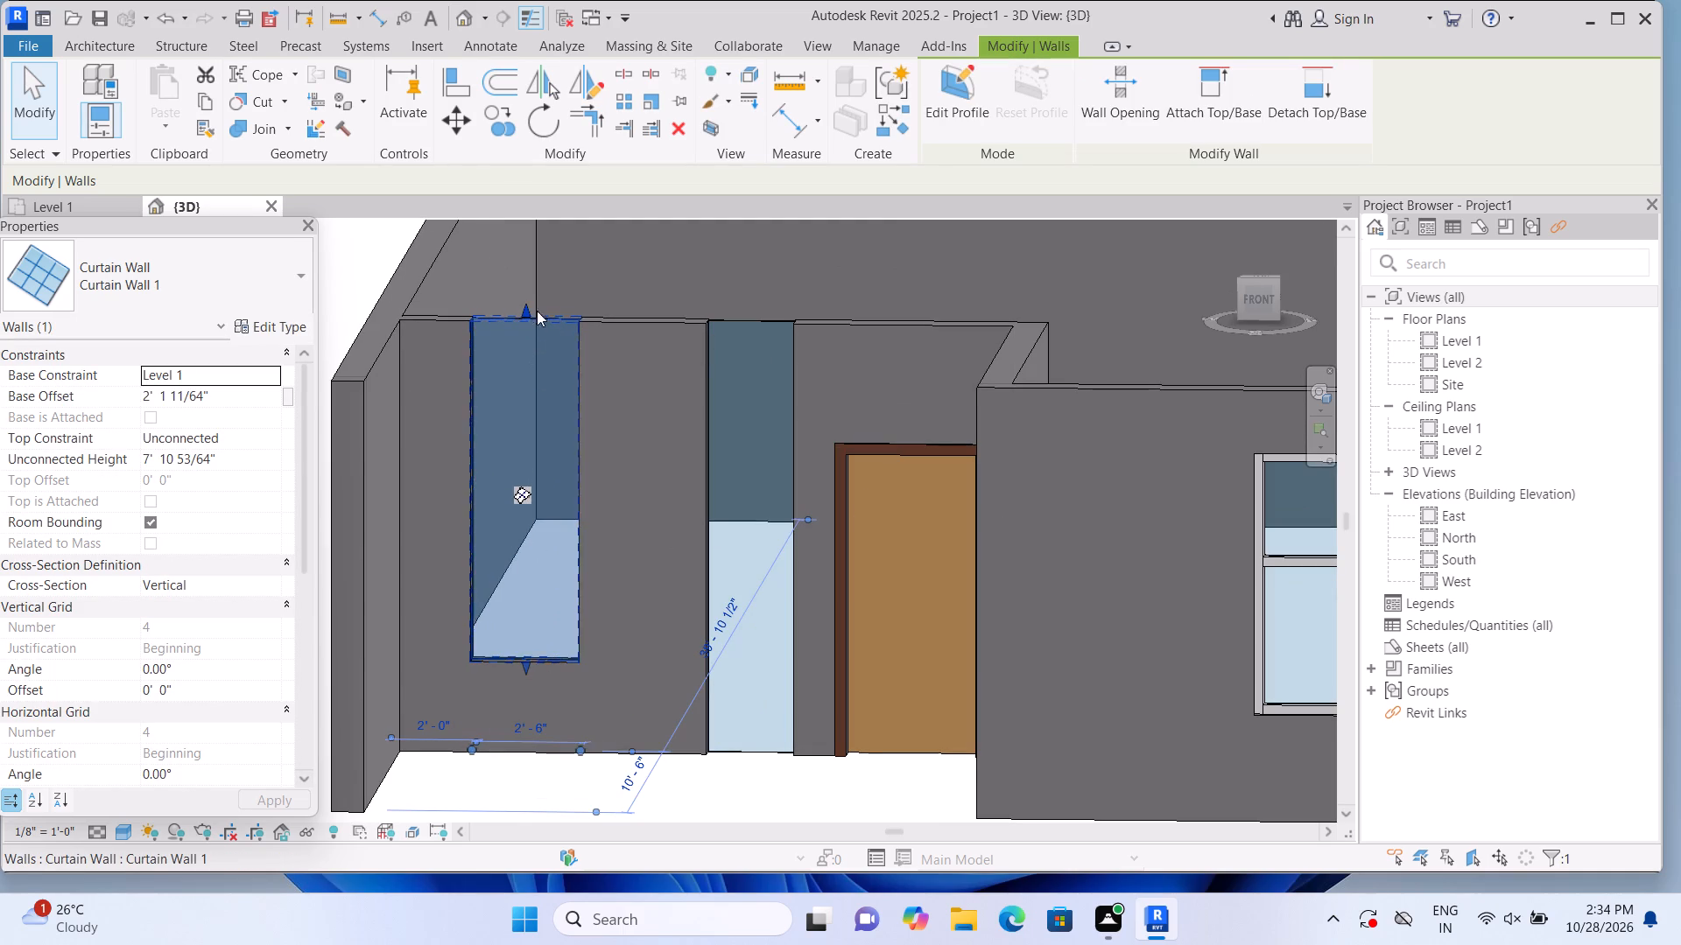
{"action": "left_click_drag", "start_coordinate": [524, 306], "coordinate": [516, 353]}
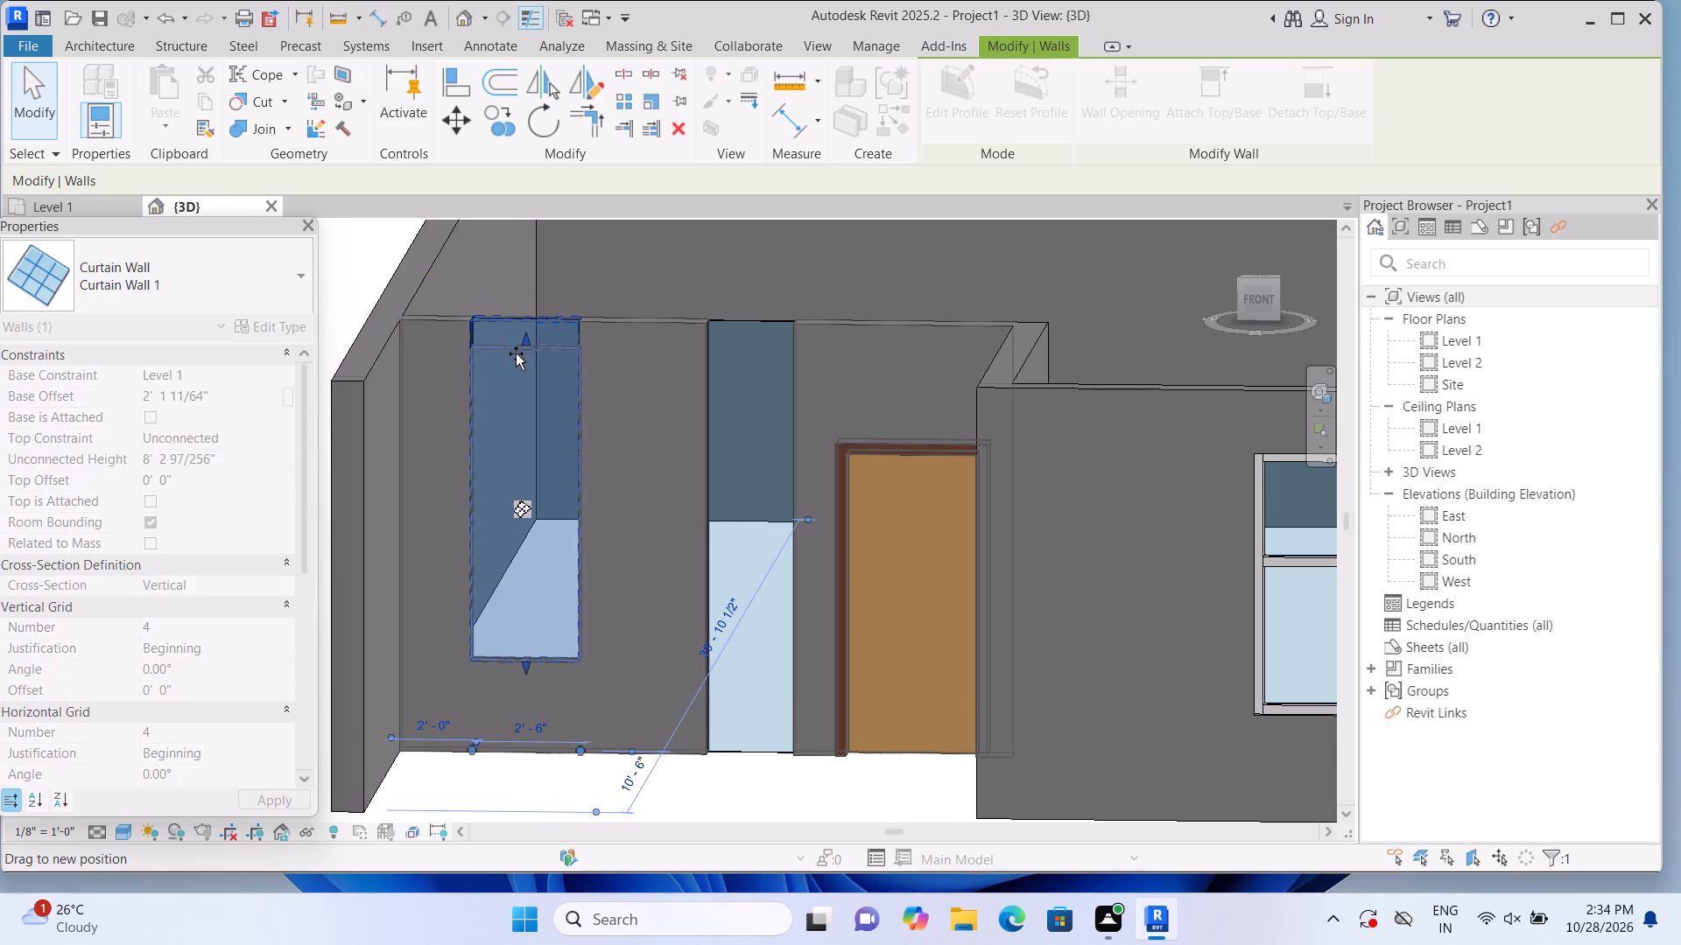
{"action": "left_click_drag", "start_coordinate": [516, 353], "coordinate": [512, 370]}
{"action": "left_click", "coordinate": [494, 794]}
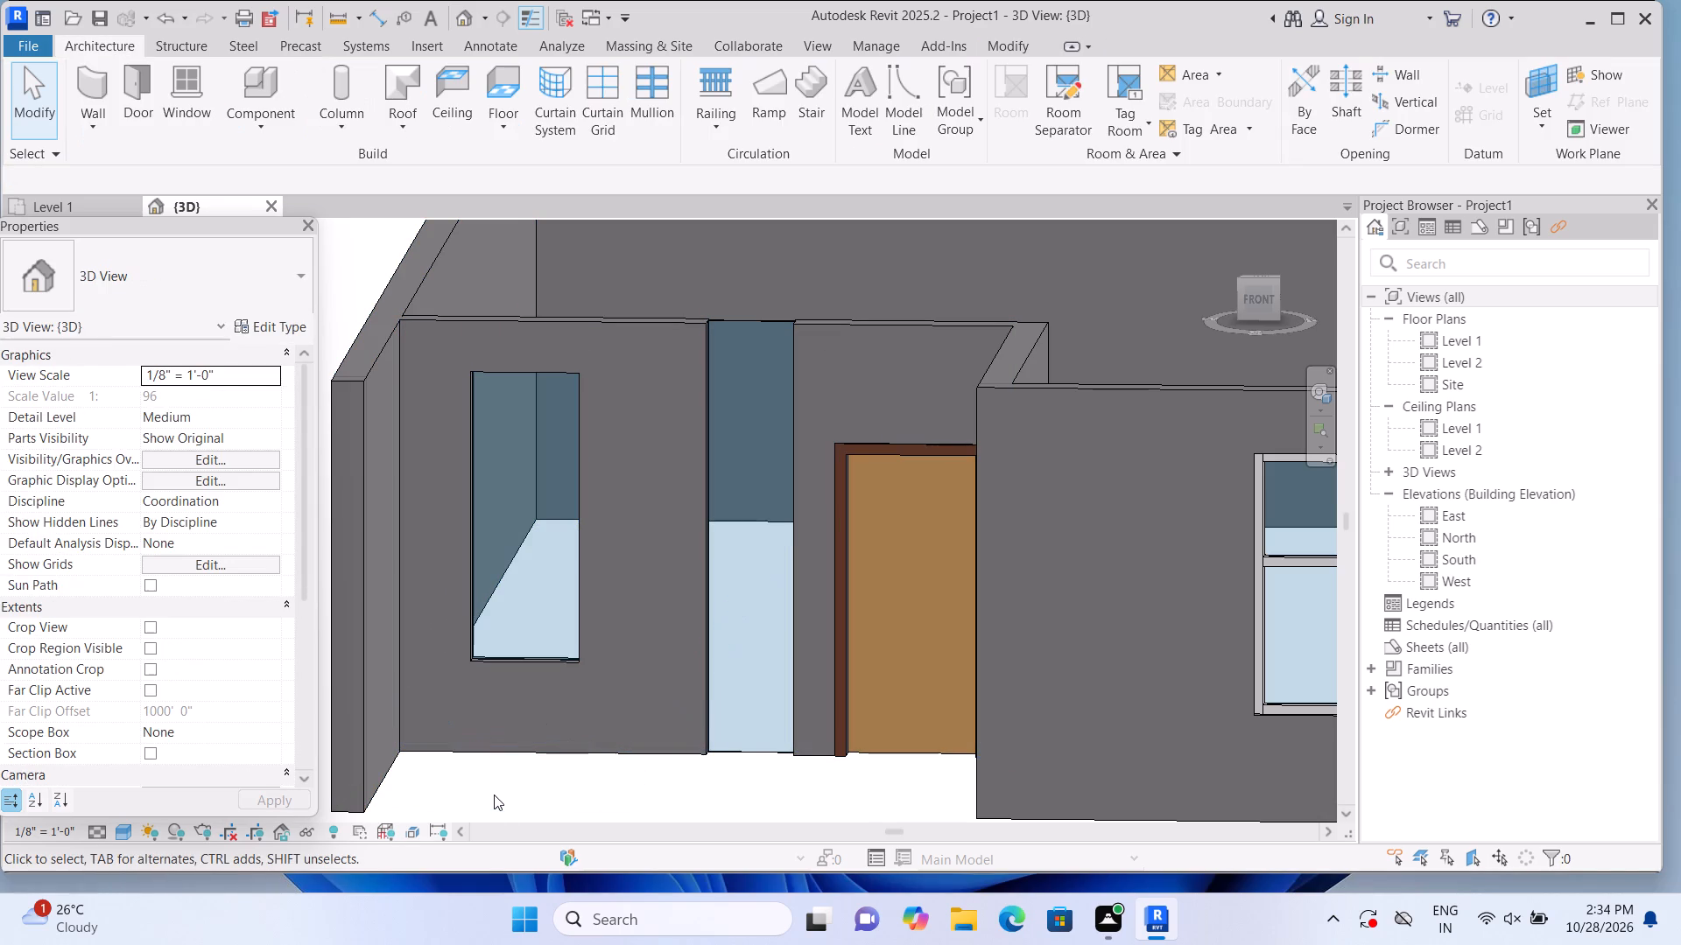
Raise the base of the 2'-0" wide curtain wall beside the door to about 2'-2" and lower its top level with the neighbouring window.
{"action": "left_click", "coordinate": [781, 732]}
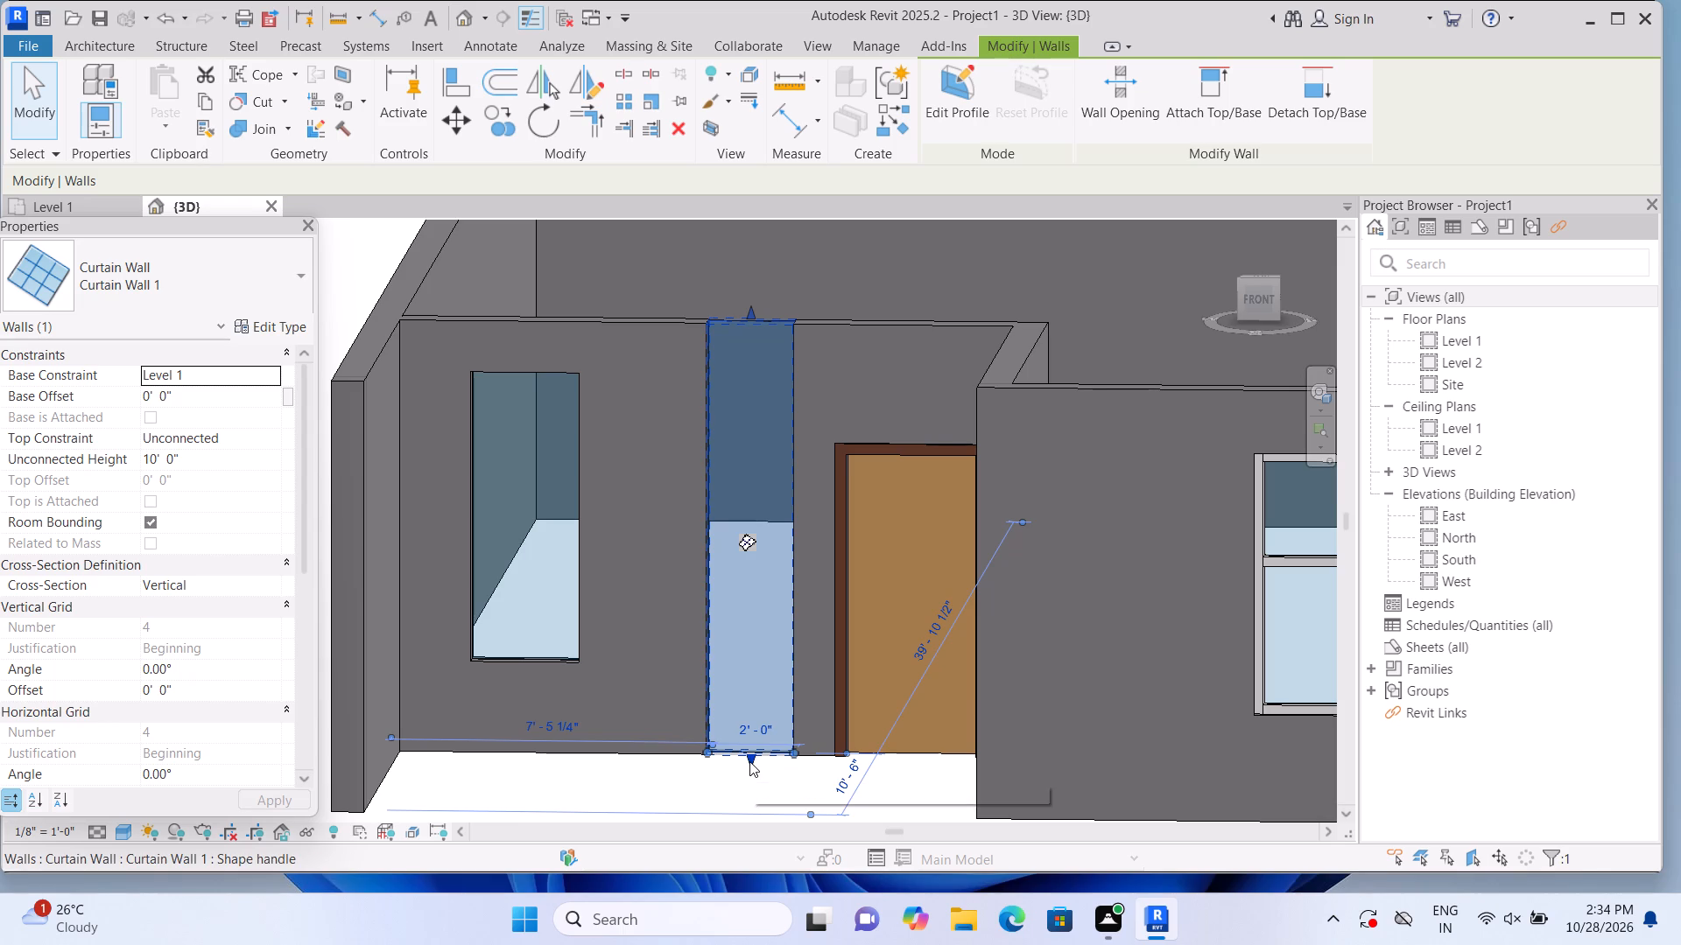
{"action": "left_click_drag", "start_coordinate": [749, 761], "coordinate": [777, 654]}
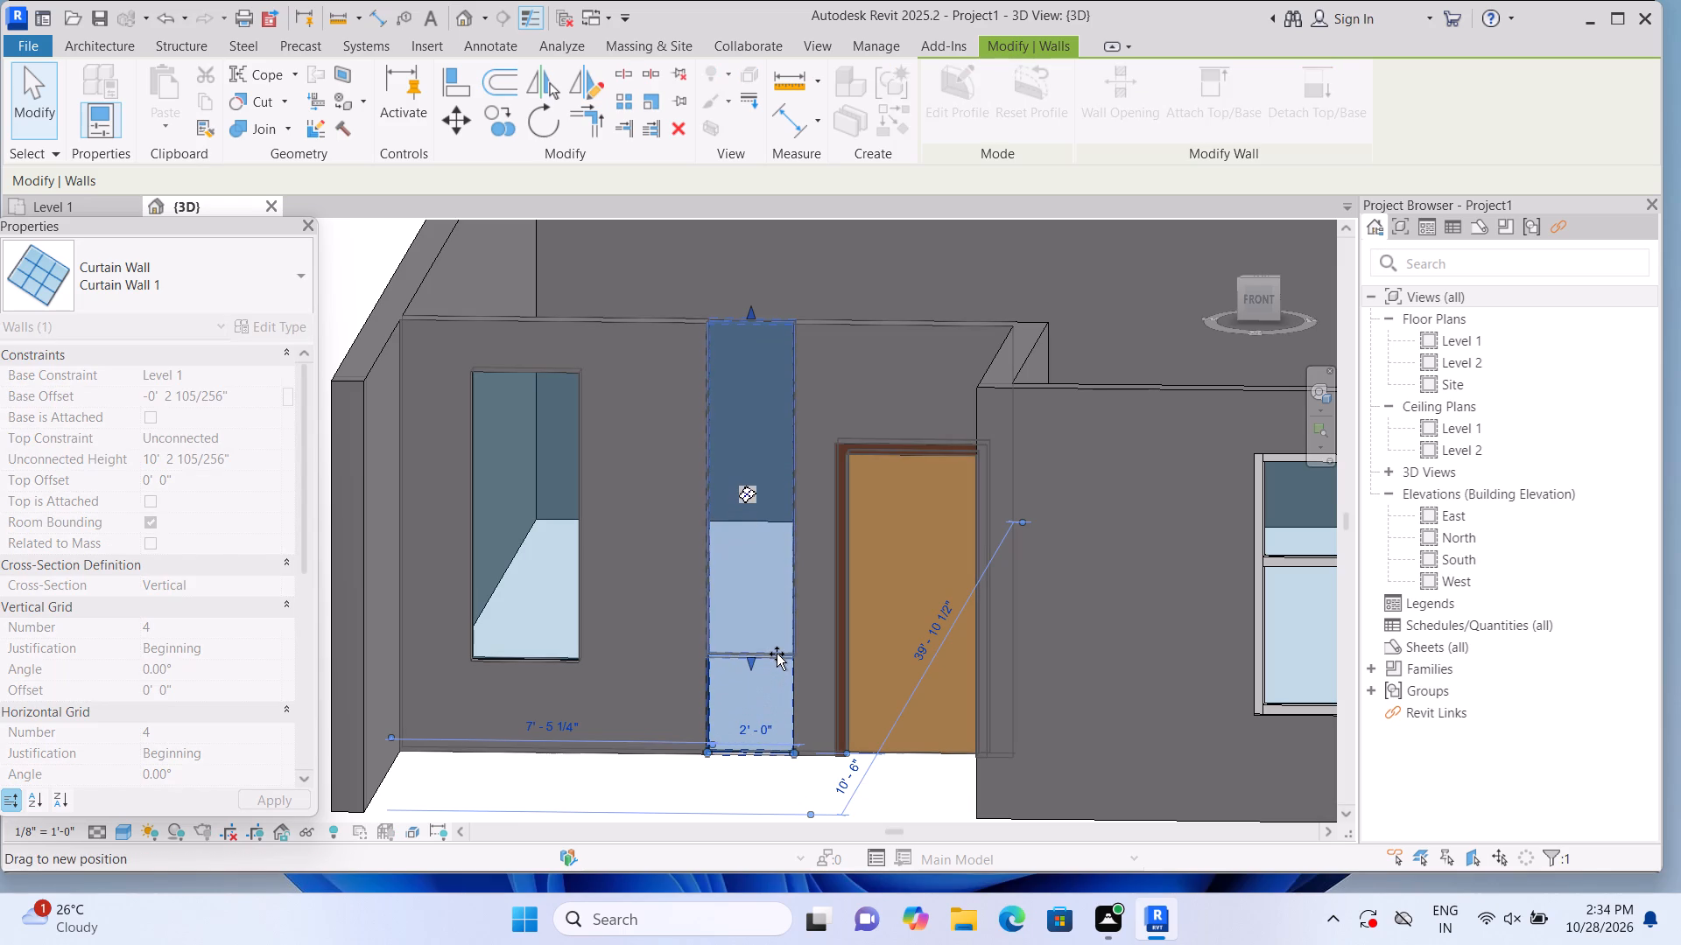
{"action": "left_click_drag", "start_coordinate": [777, 654], "coordinate": [778, 659]}
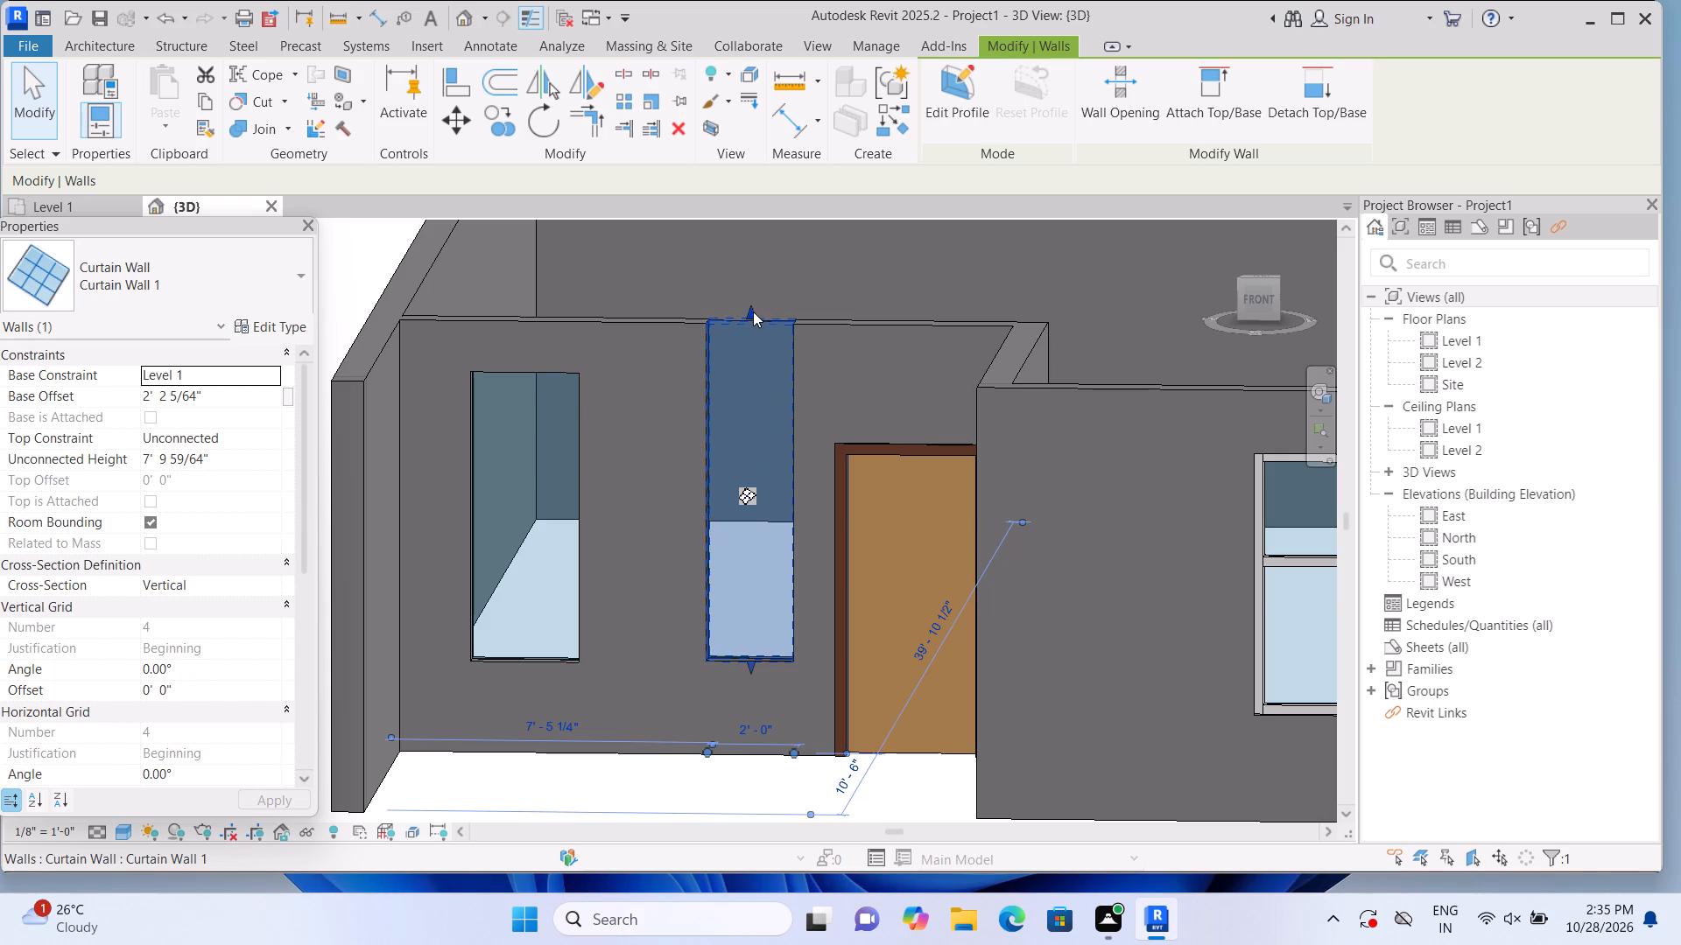
{"action": "left_click_drag", "start_coordinate": [751, 309], "coordinate": [745, 381]}
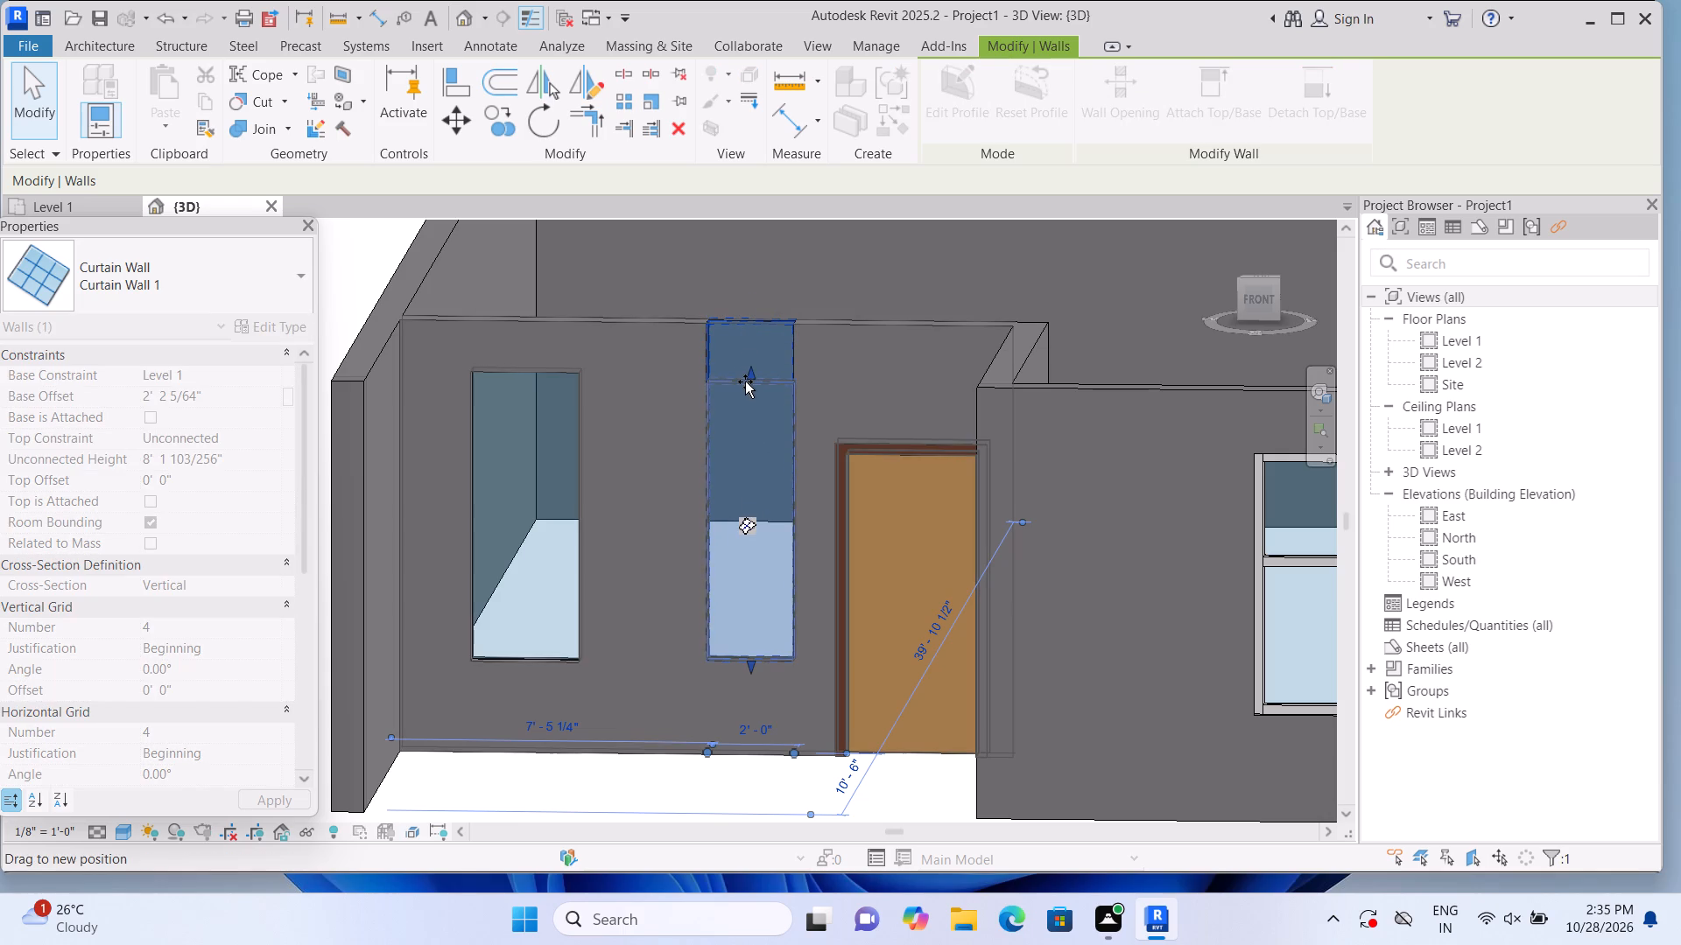
{"action": "left_click_drag", "start_coordinate": [745, 381], "coordinate": [746, 367]}
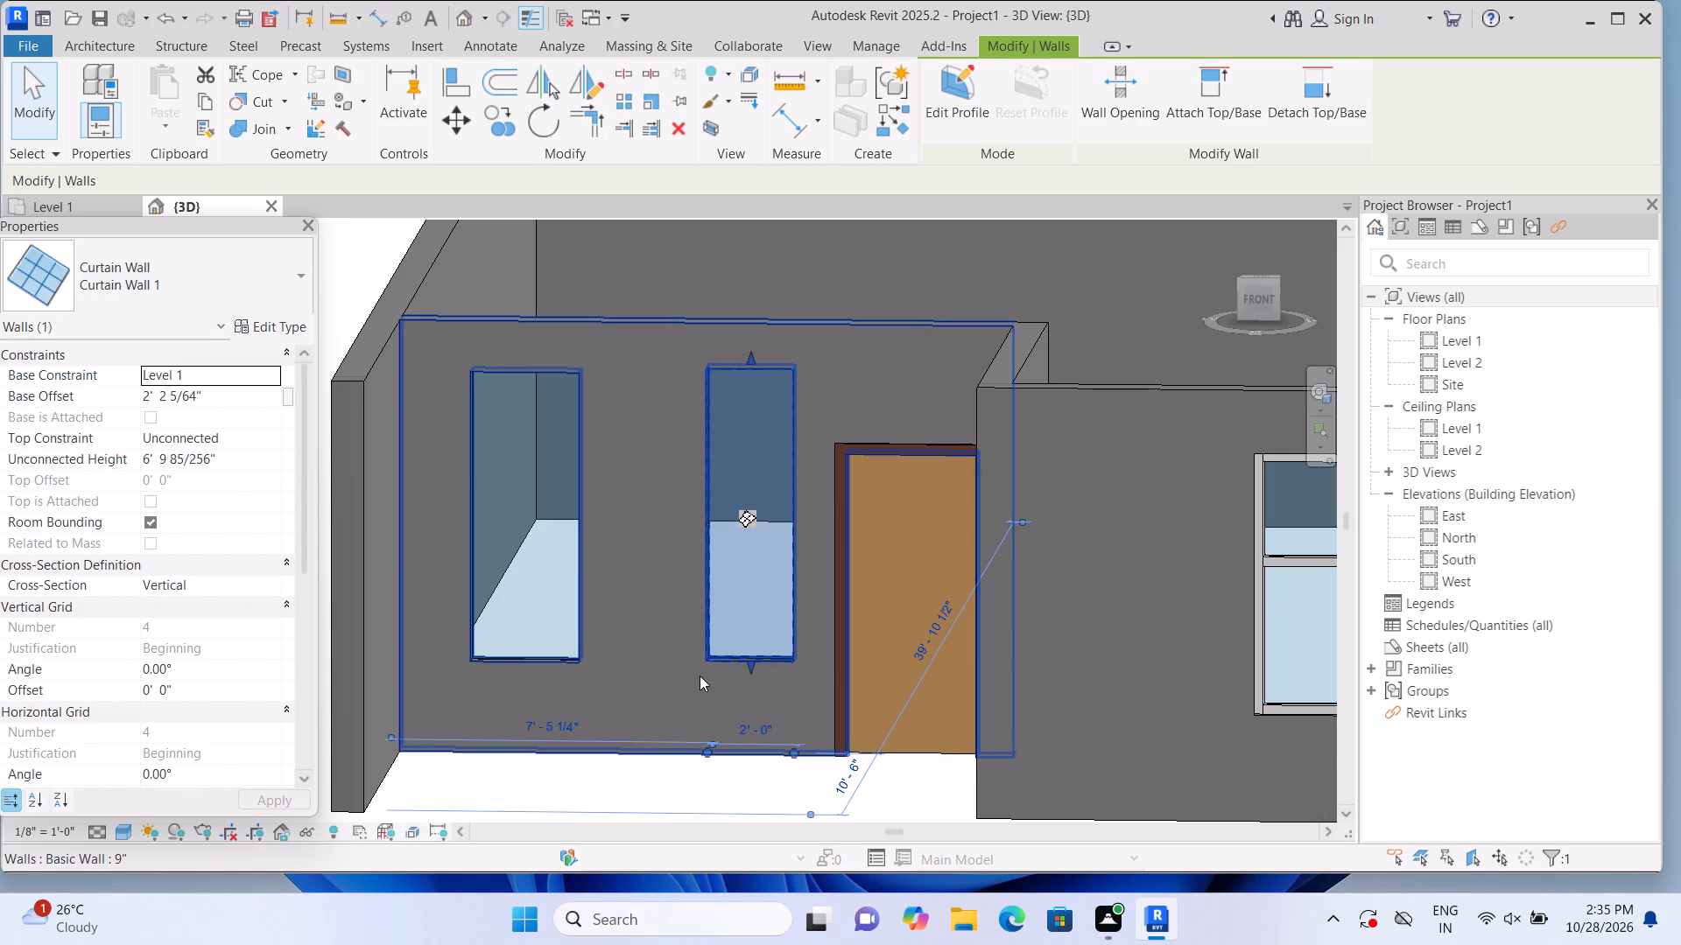
{"action": "left_click", "coordinate": [672, 776]}
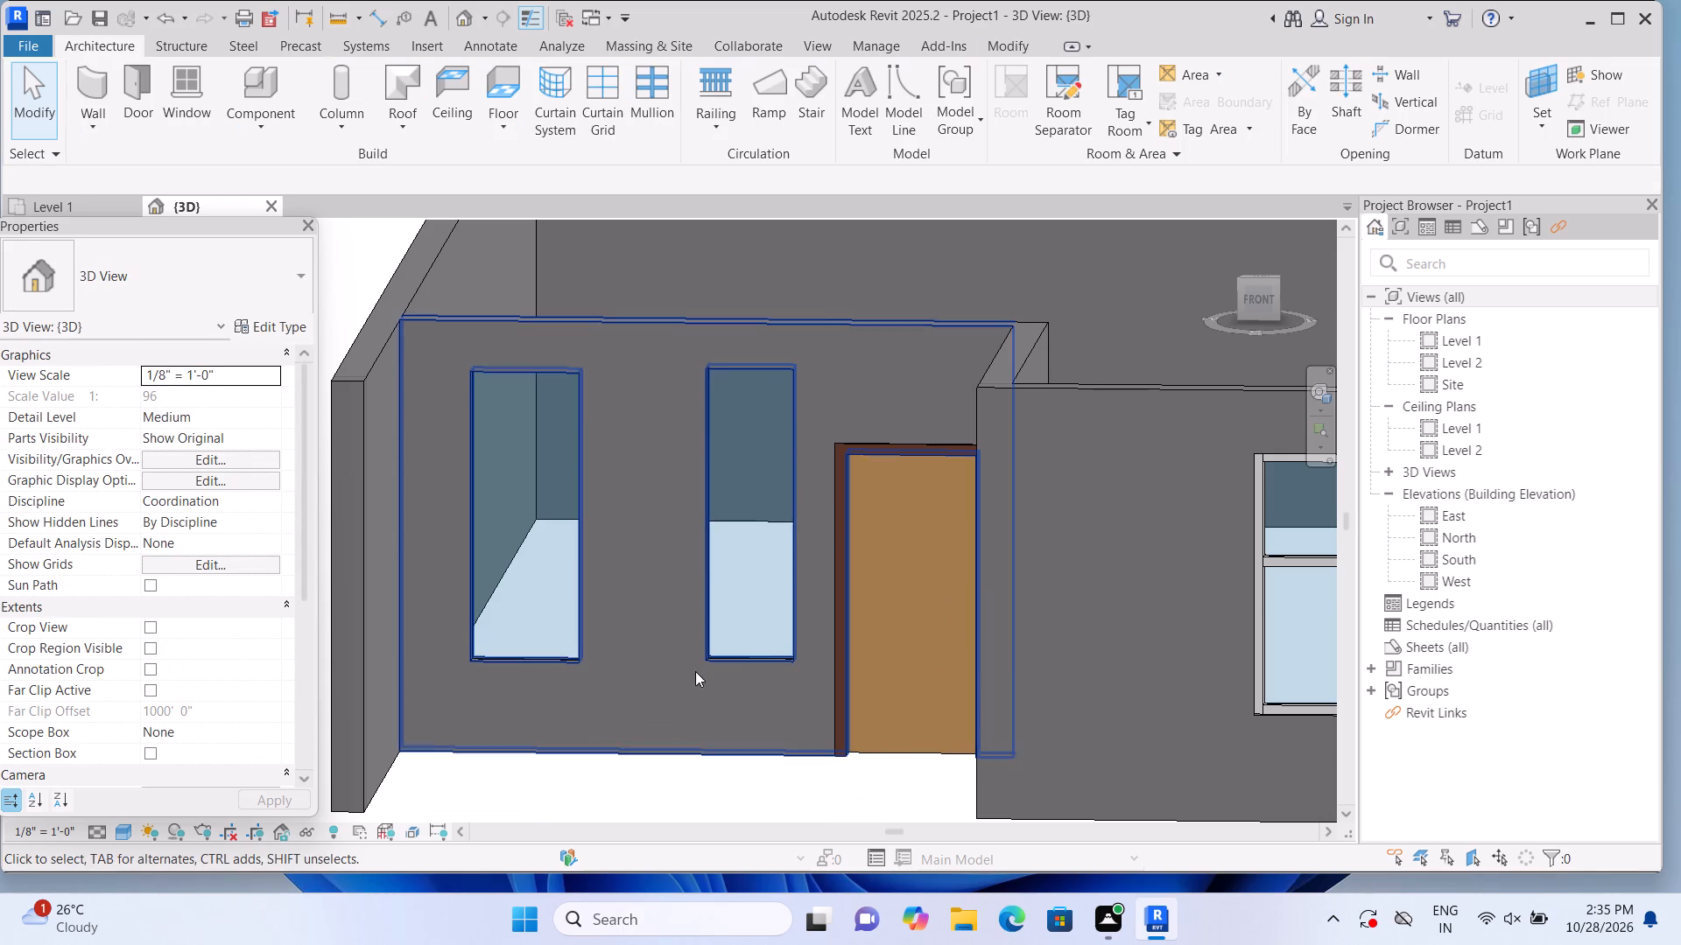
{"action": "left_click", "coordinate": [760, 398]}
{"action": "left_click_drag", "start_coordinate": [749, 355], "coordinate": [749, 374]}
{"action": "left_click", "coordinate": [712, 771]}
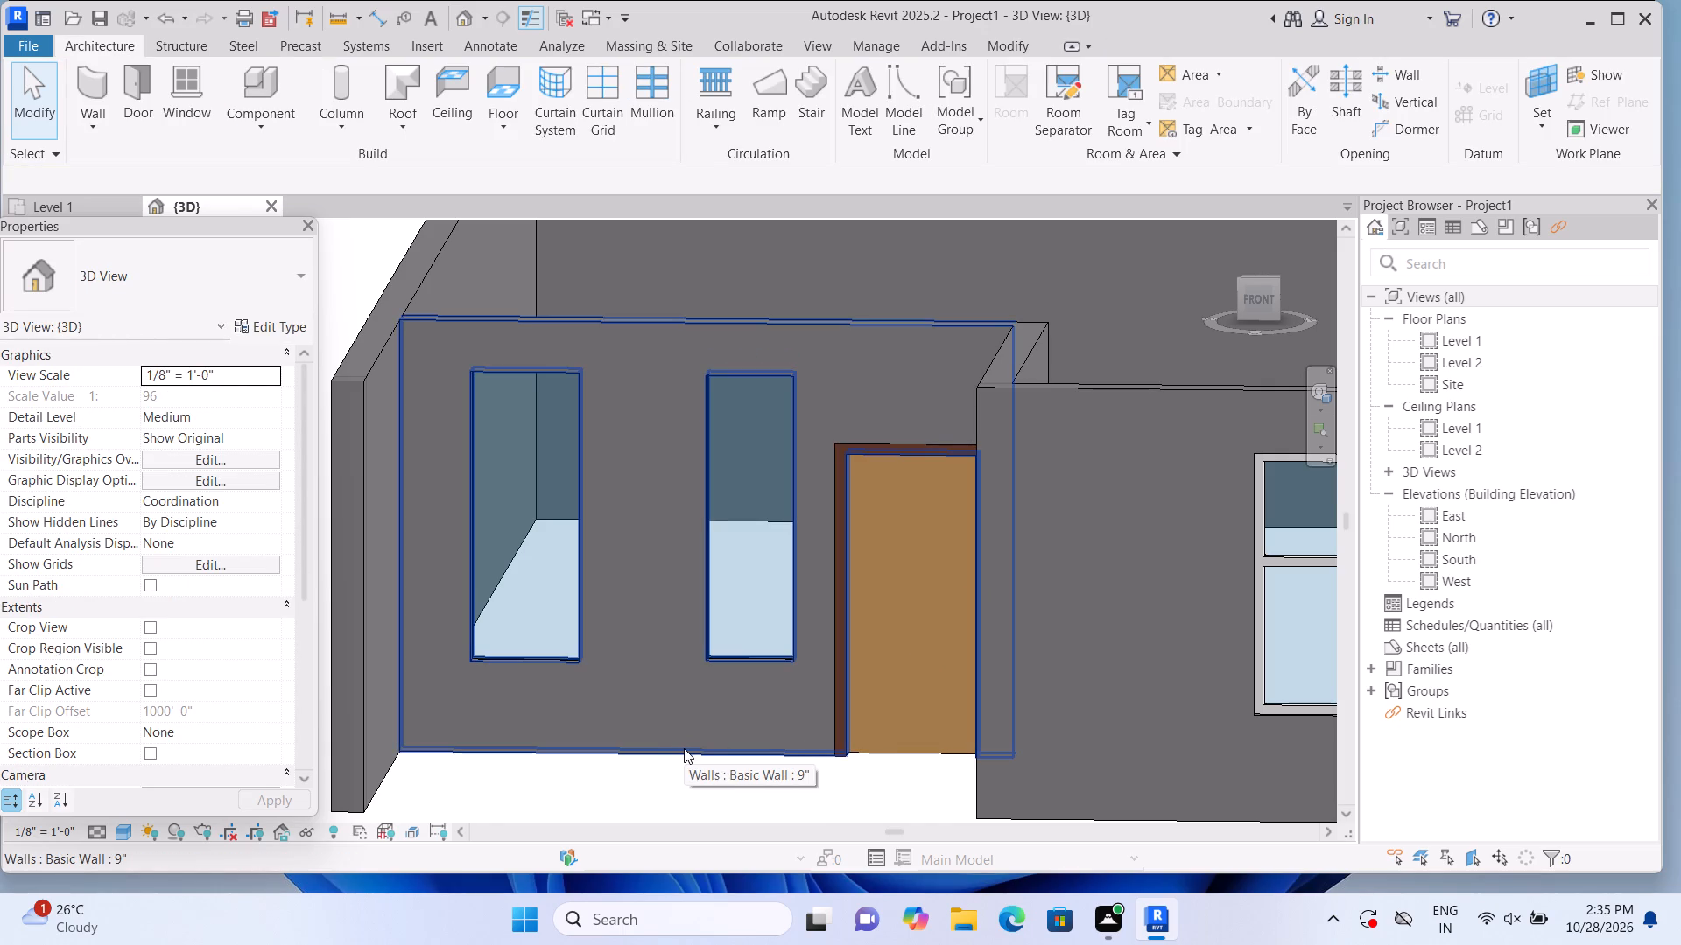
Nudge the recess door upward in its wall to a sill height of 5".
{"action": "left_click", "coordinate": [902, 611]}
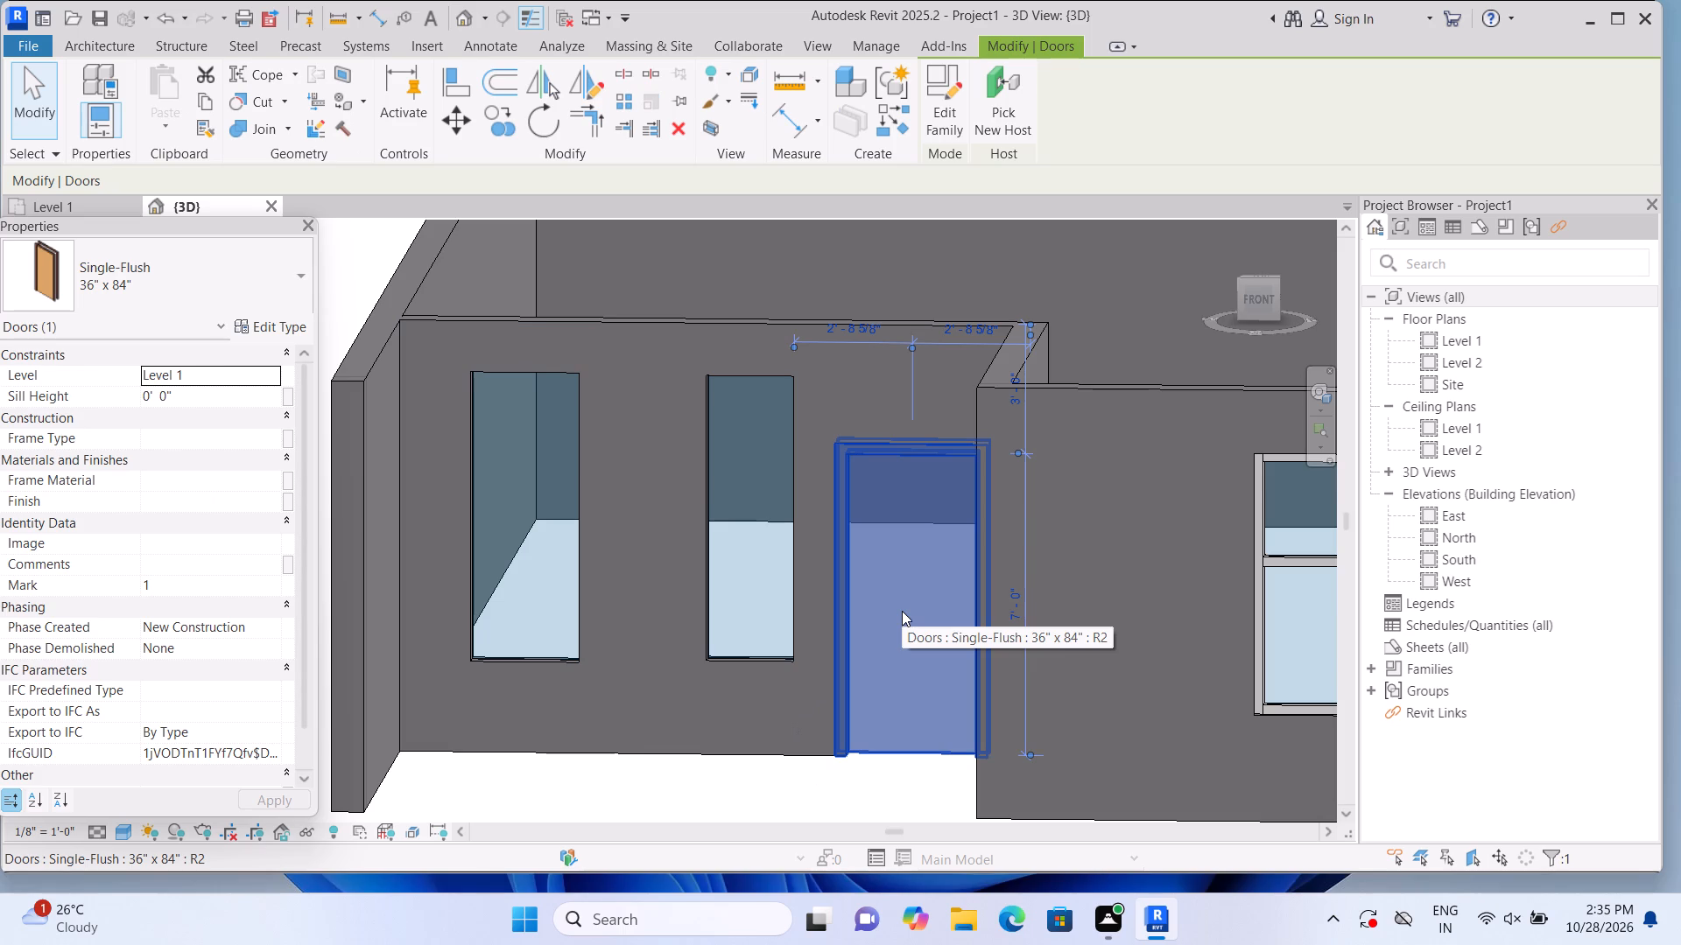
{"action": "key", "text": "Up"}
{"action": "key", "text": "Up"}
{"action": "key", "text": "Up"}
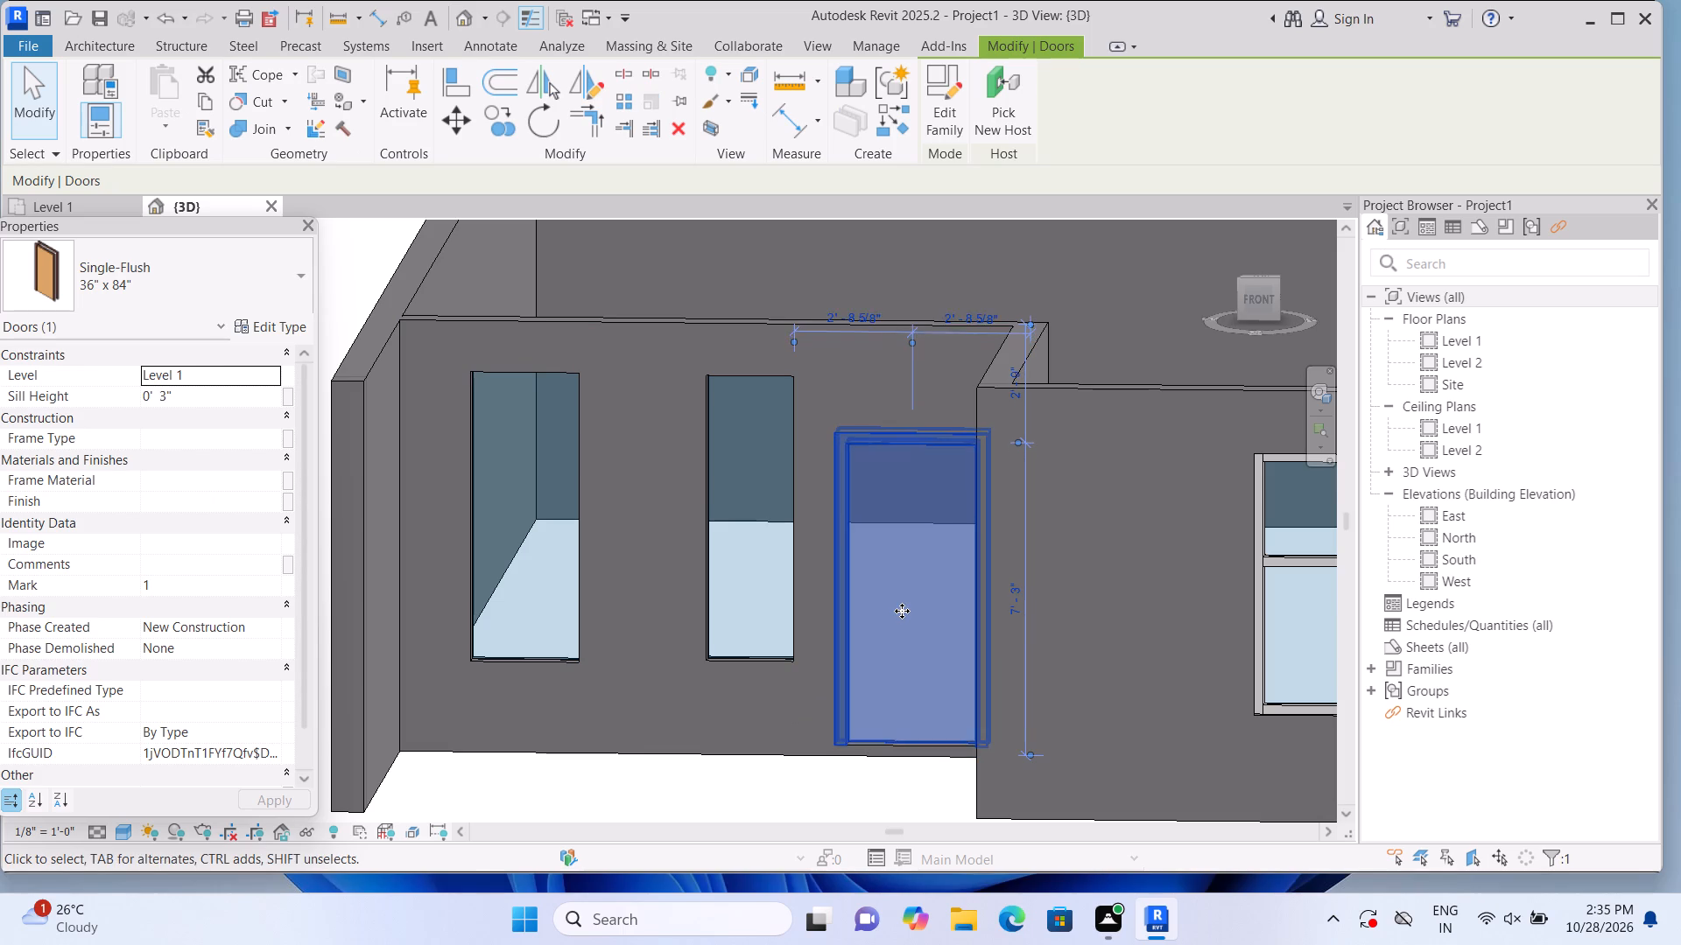
{"action": "key", "text": "Up"}
{"action": "key", "text": "Up"}
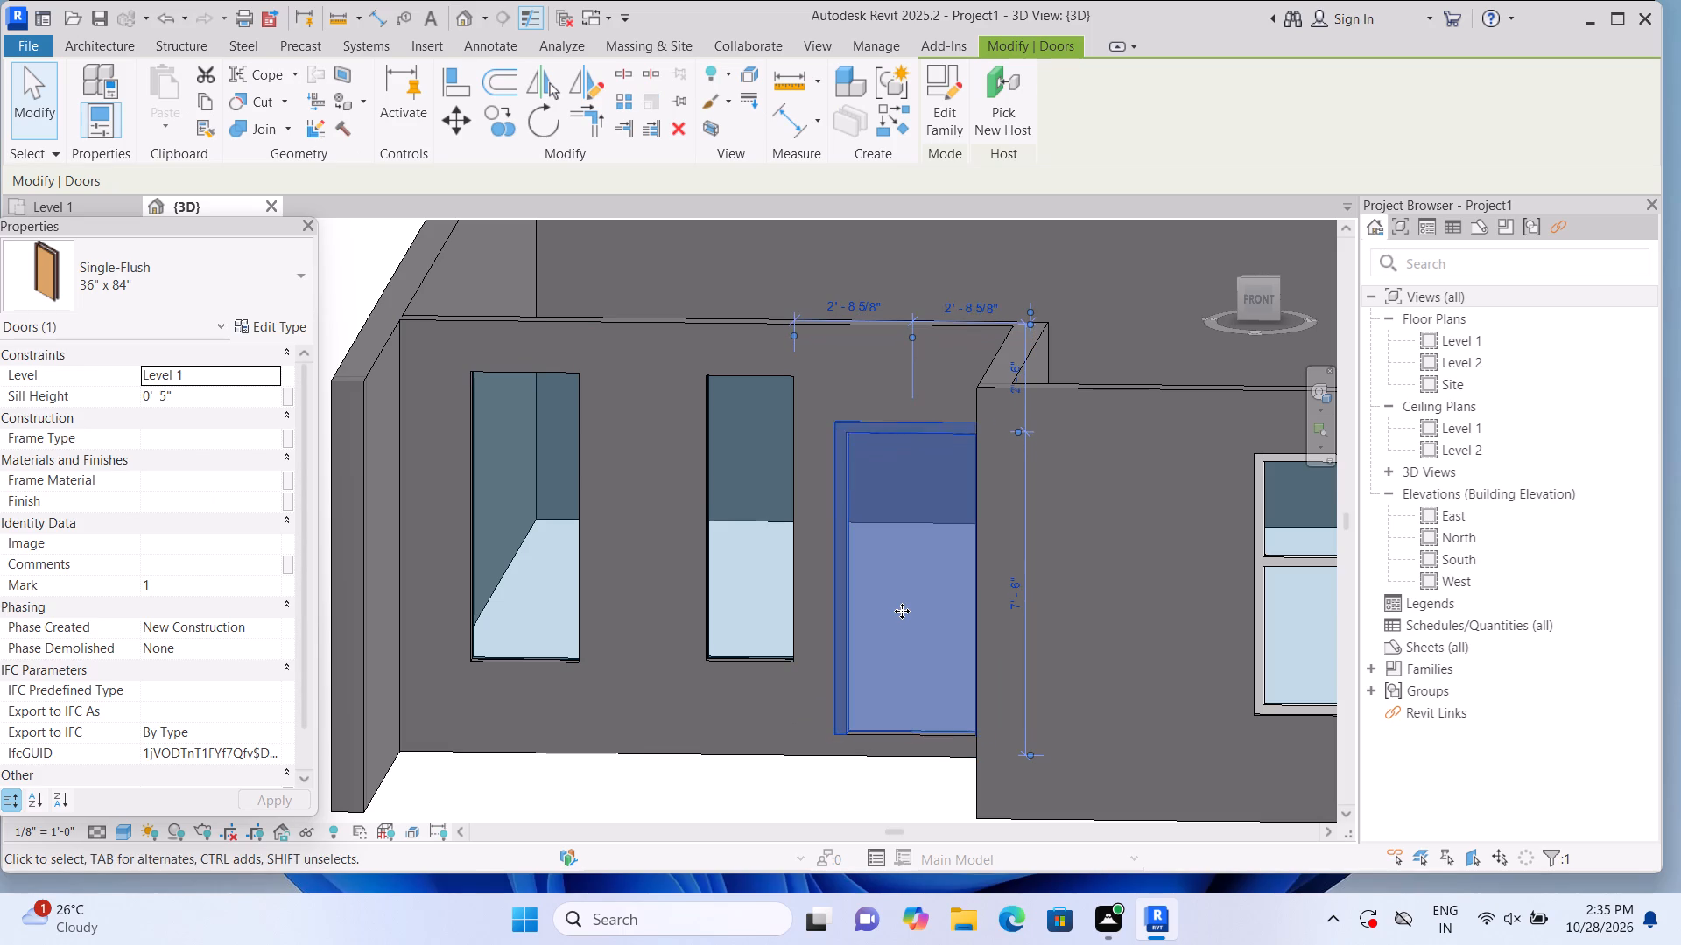
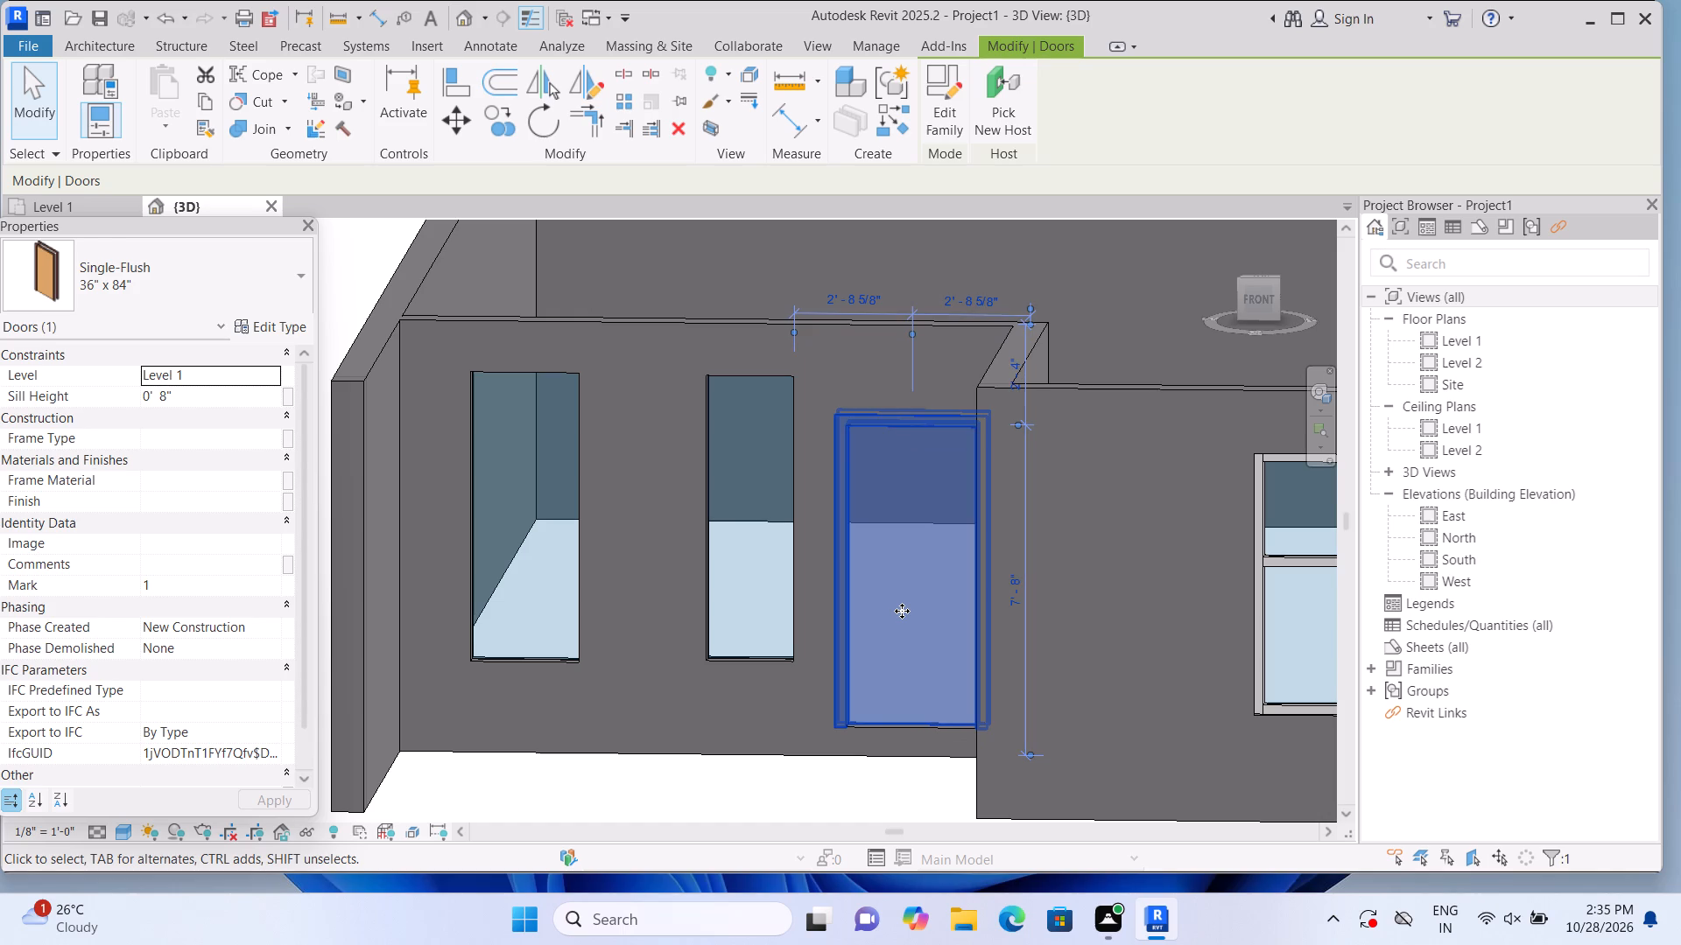
Add two horizontal curtain grid lines to the 2'-6" wide recess window, 2'-8" below its top and midway down the remaining lower panel.
{"action": "key", "text": "Escape"}
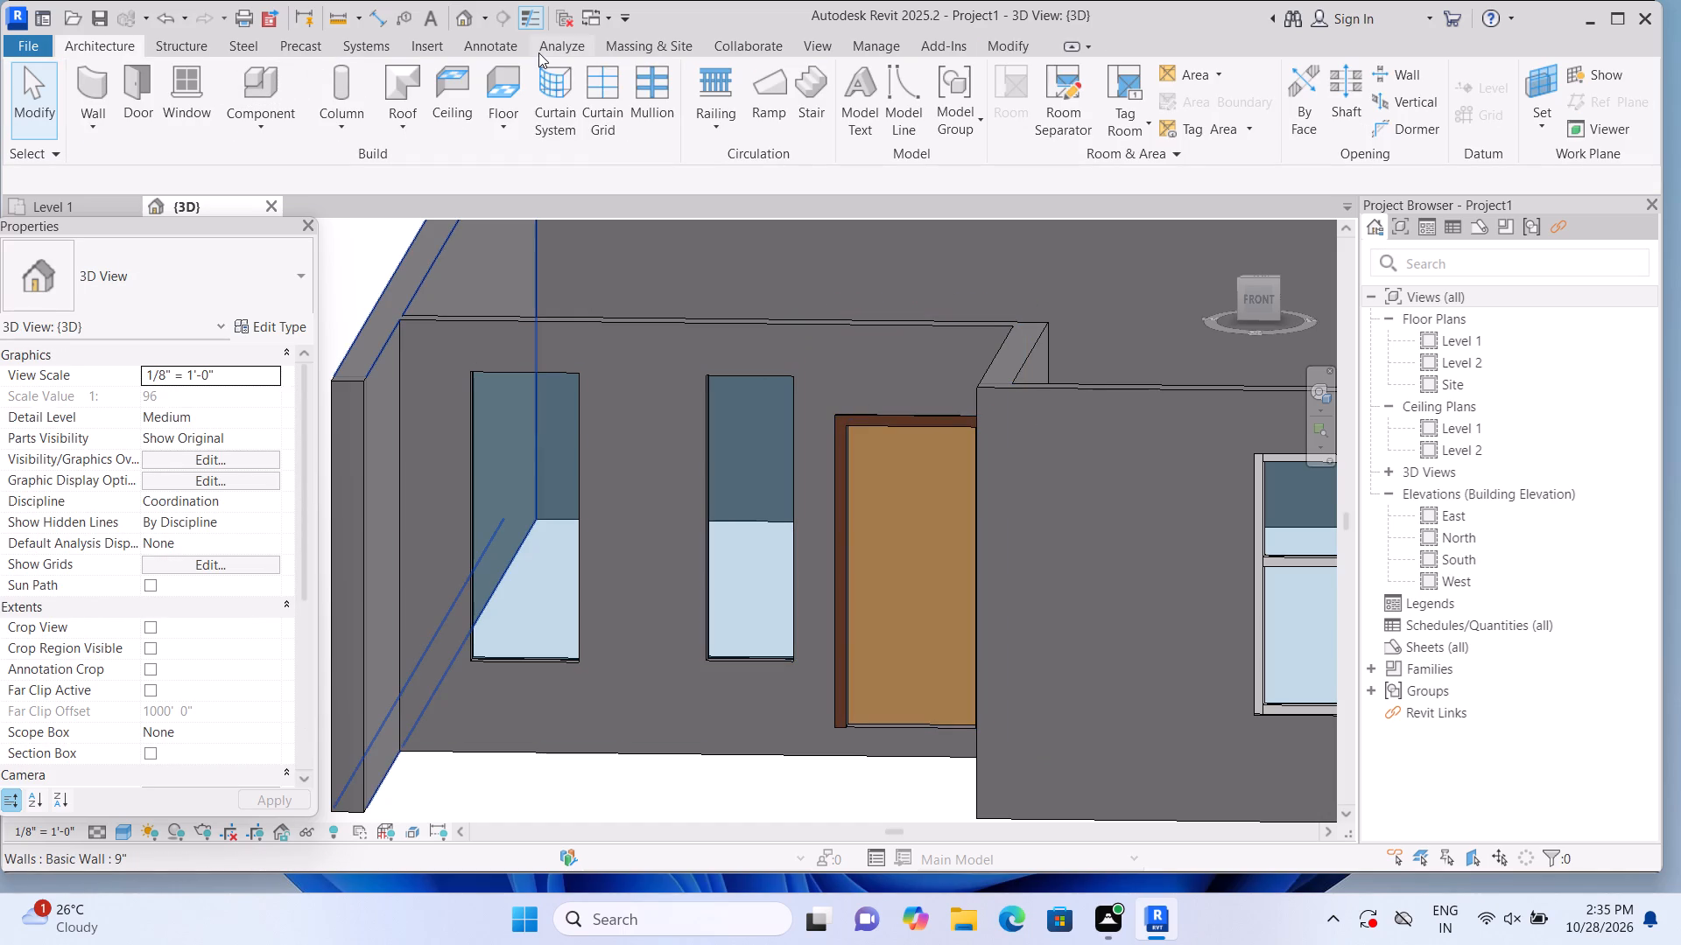
{"action": "left_click", "coordinate": [613, 106]}
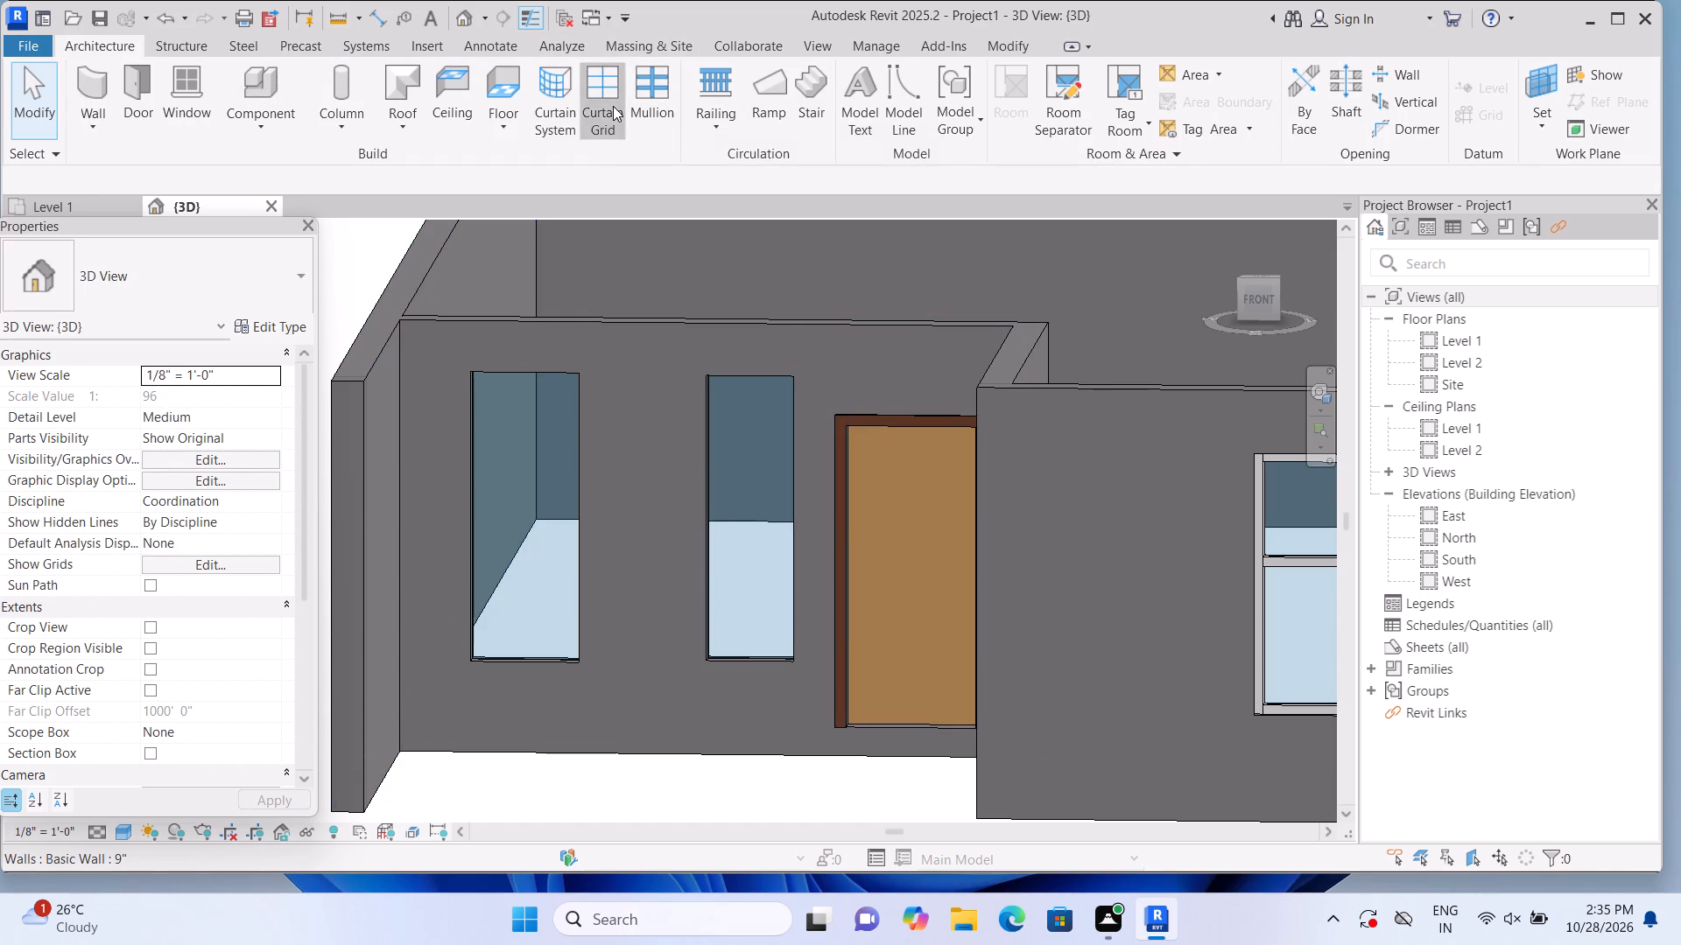
{"action": "left_click", "coordinate": [547, 486]}
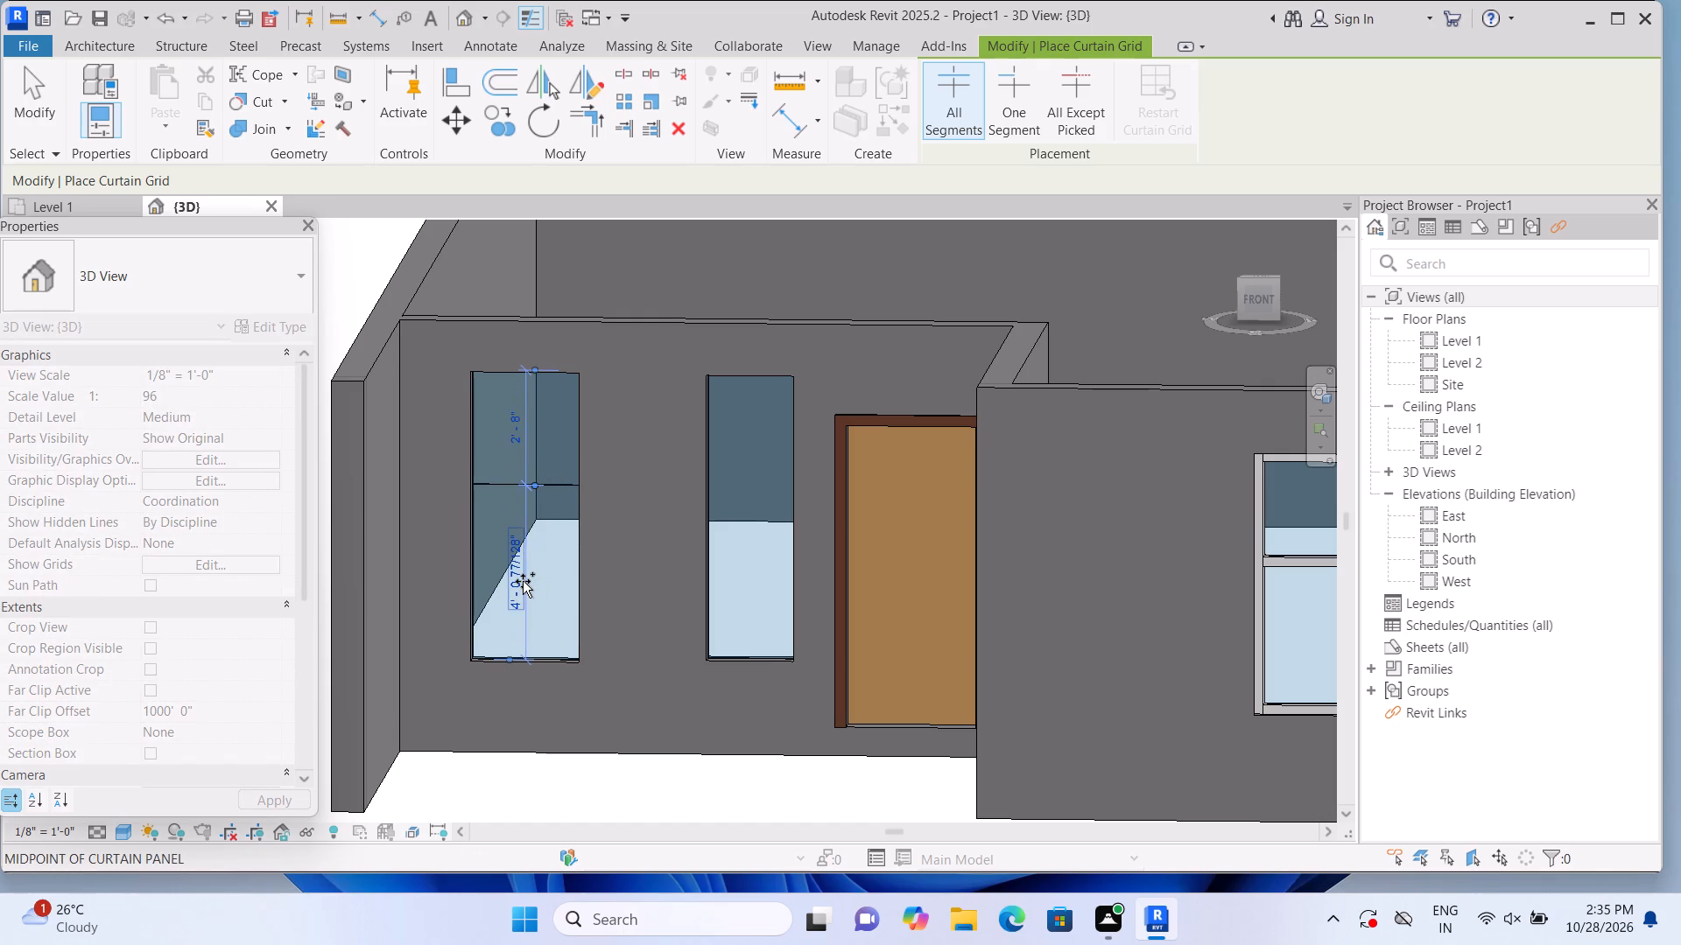
{"action": "key", "text": "Escape"}
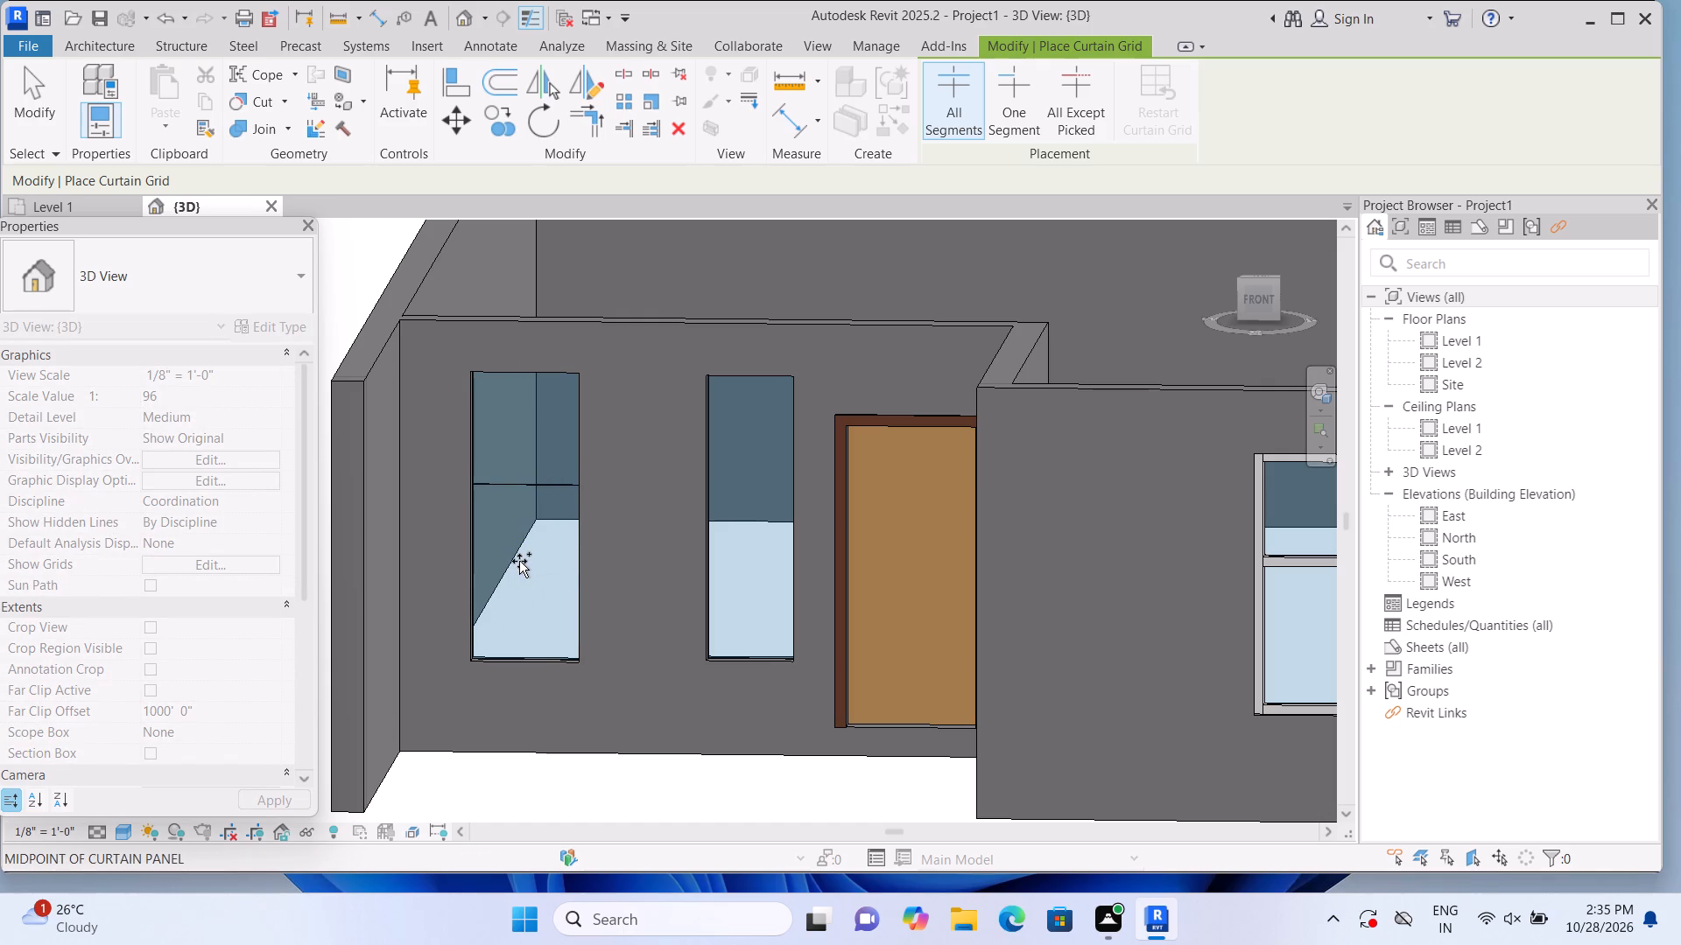
{"action": "scroll", "coordinate": [518, 563], "scroll_direction": "up", "scroll_amount": 1}
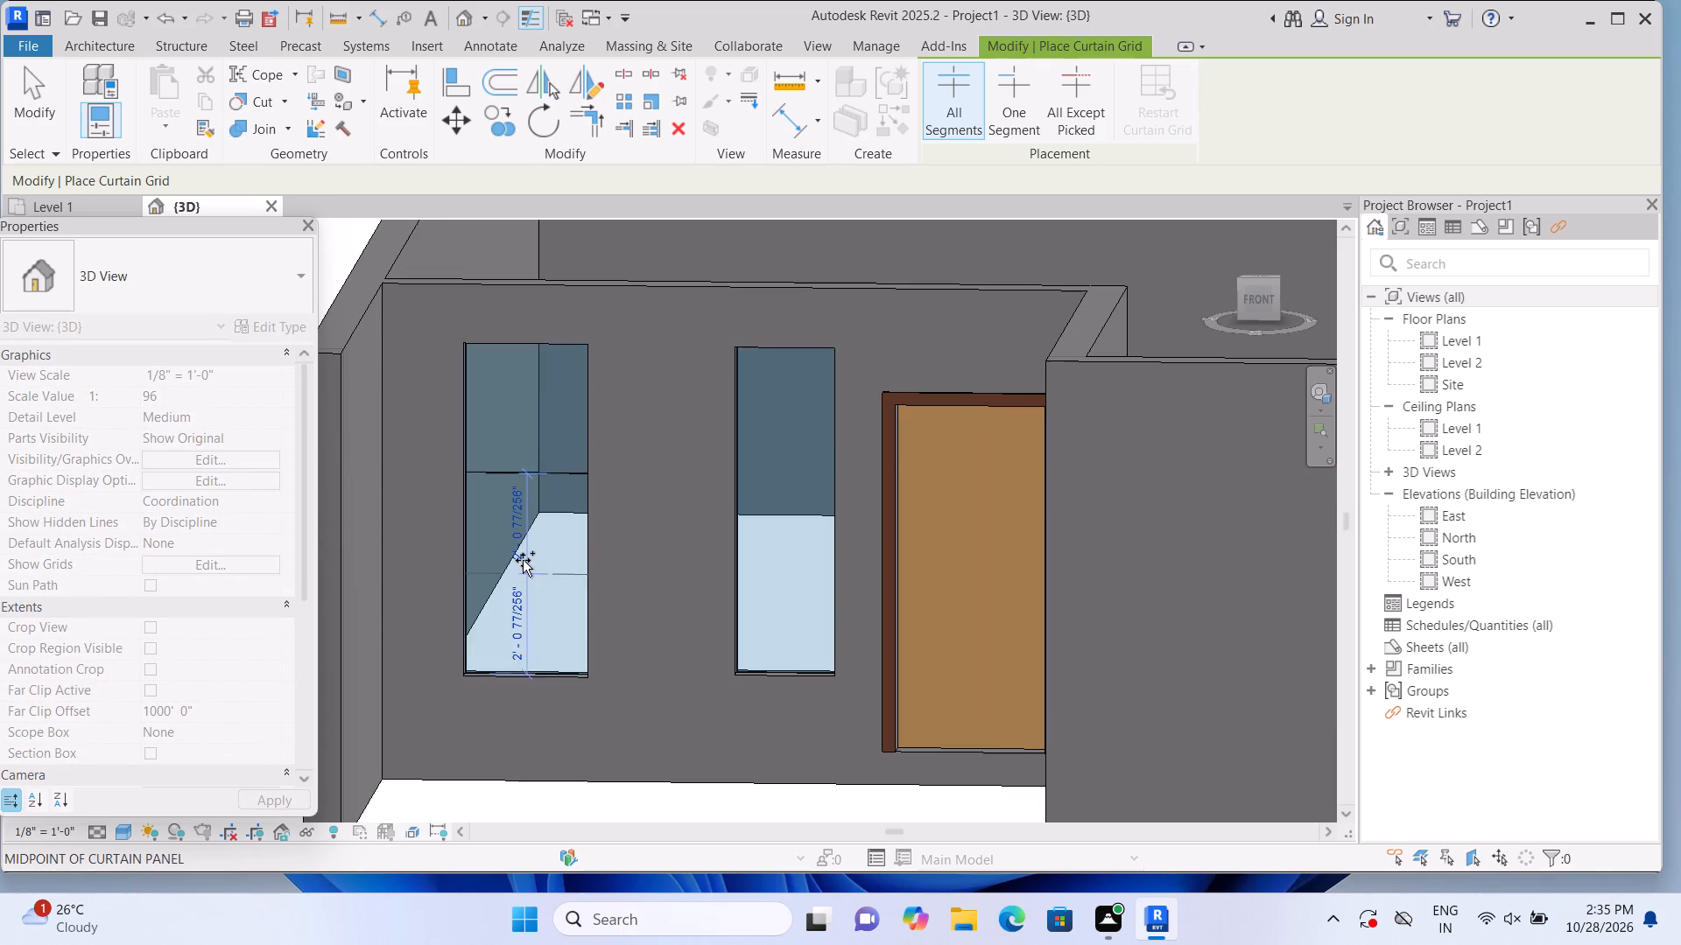
{"action": "left_click", "coordinate": [523, 563]}
{"action": "key", "text": "Escape"}
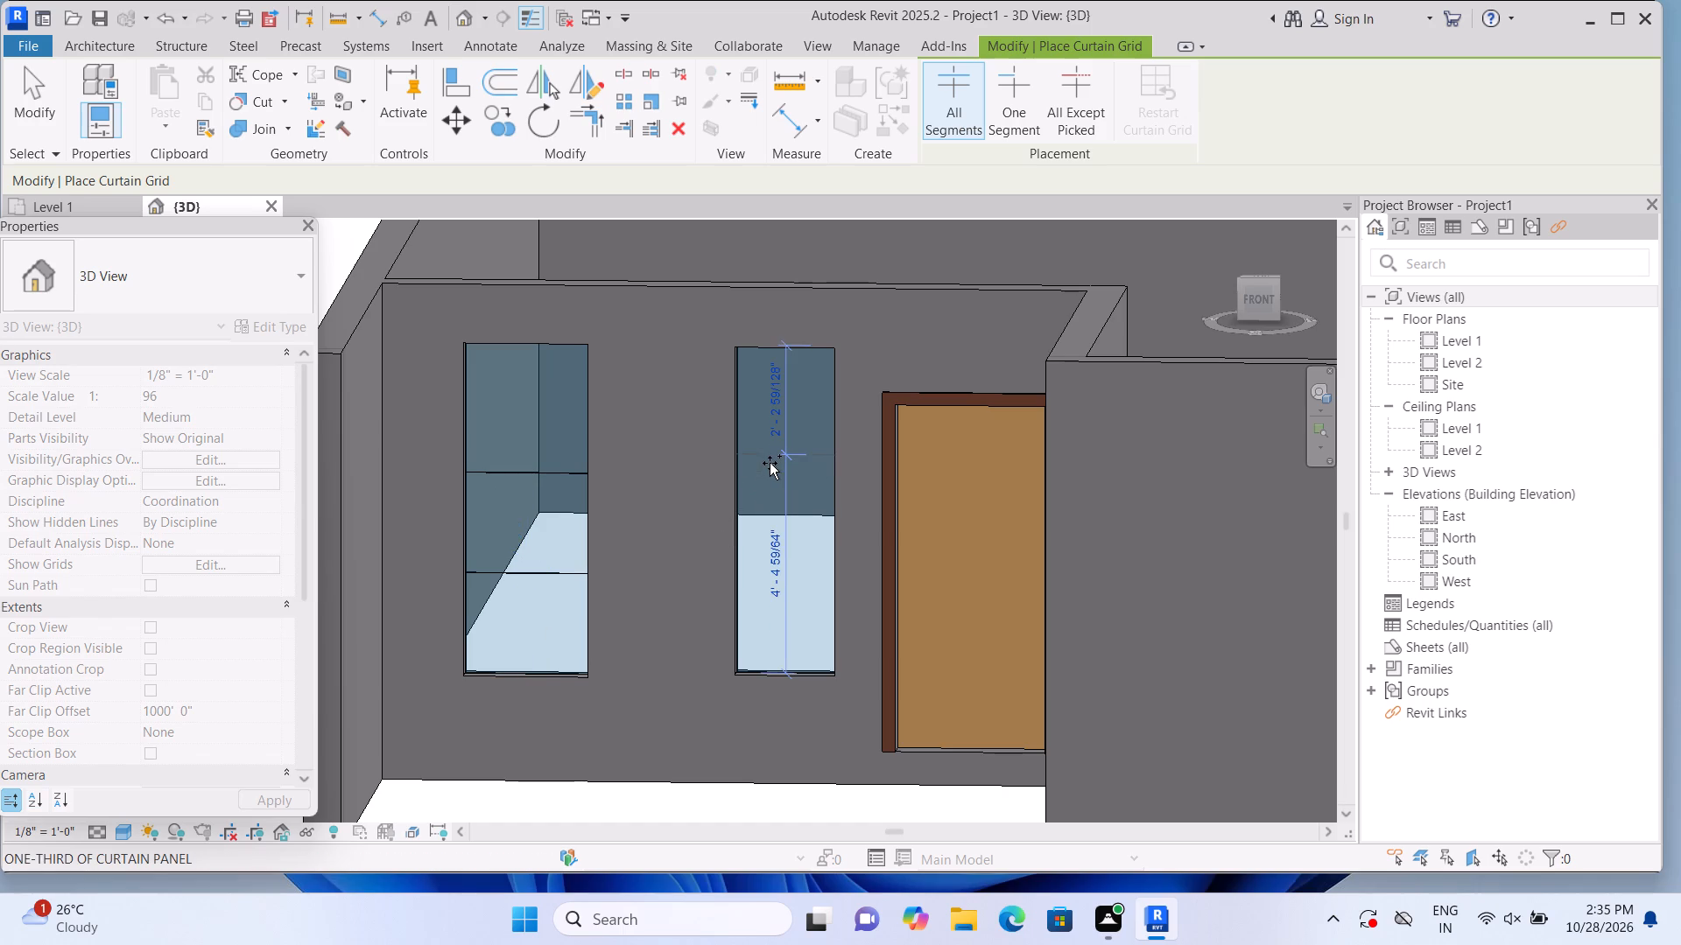
Add two horizontal grid lines to the 2'-0" window beside the door, about 2'-2 1/2" below its top and midway down the remaining panel.
{"action": "left_click", "coordinate": [770, 468]}
{"action": "left_click", "coordinate": [756, 568]}
{"action": "key", "text": "Escape"}
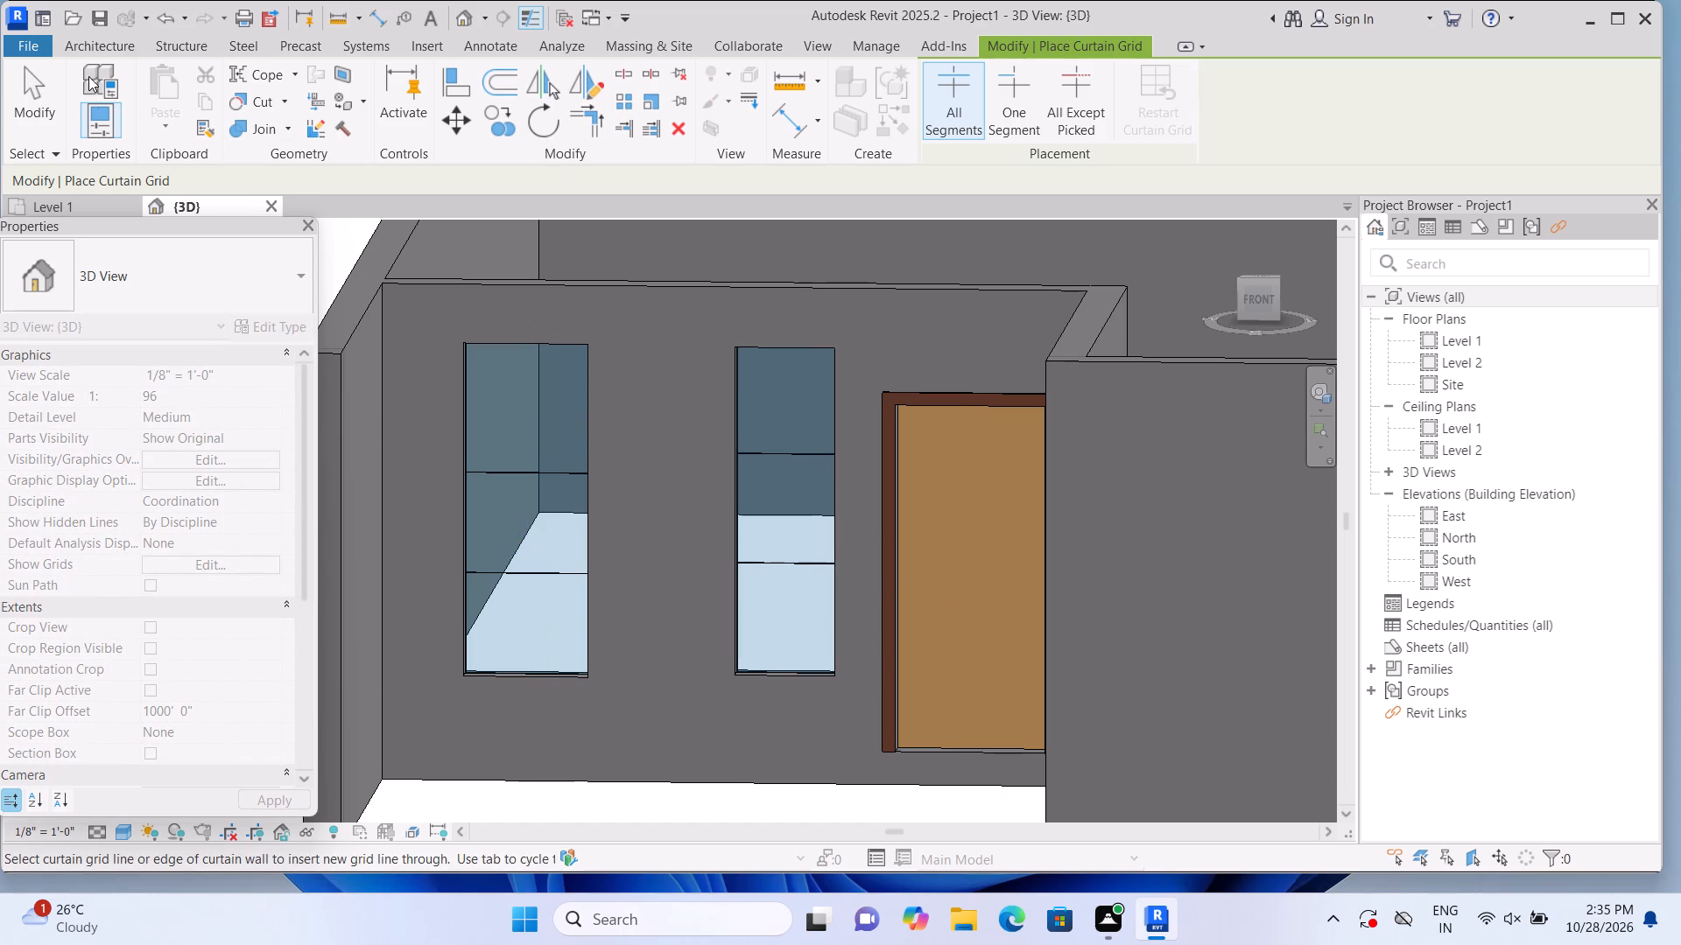
Place 2.5" x 5" rectangular mullions on the 2'-6" wide recess window's four outer edges and two horizontal grid lines.
{"action": "left_click", "coordinate": [106, 48]}
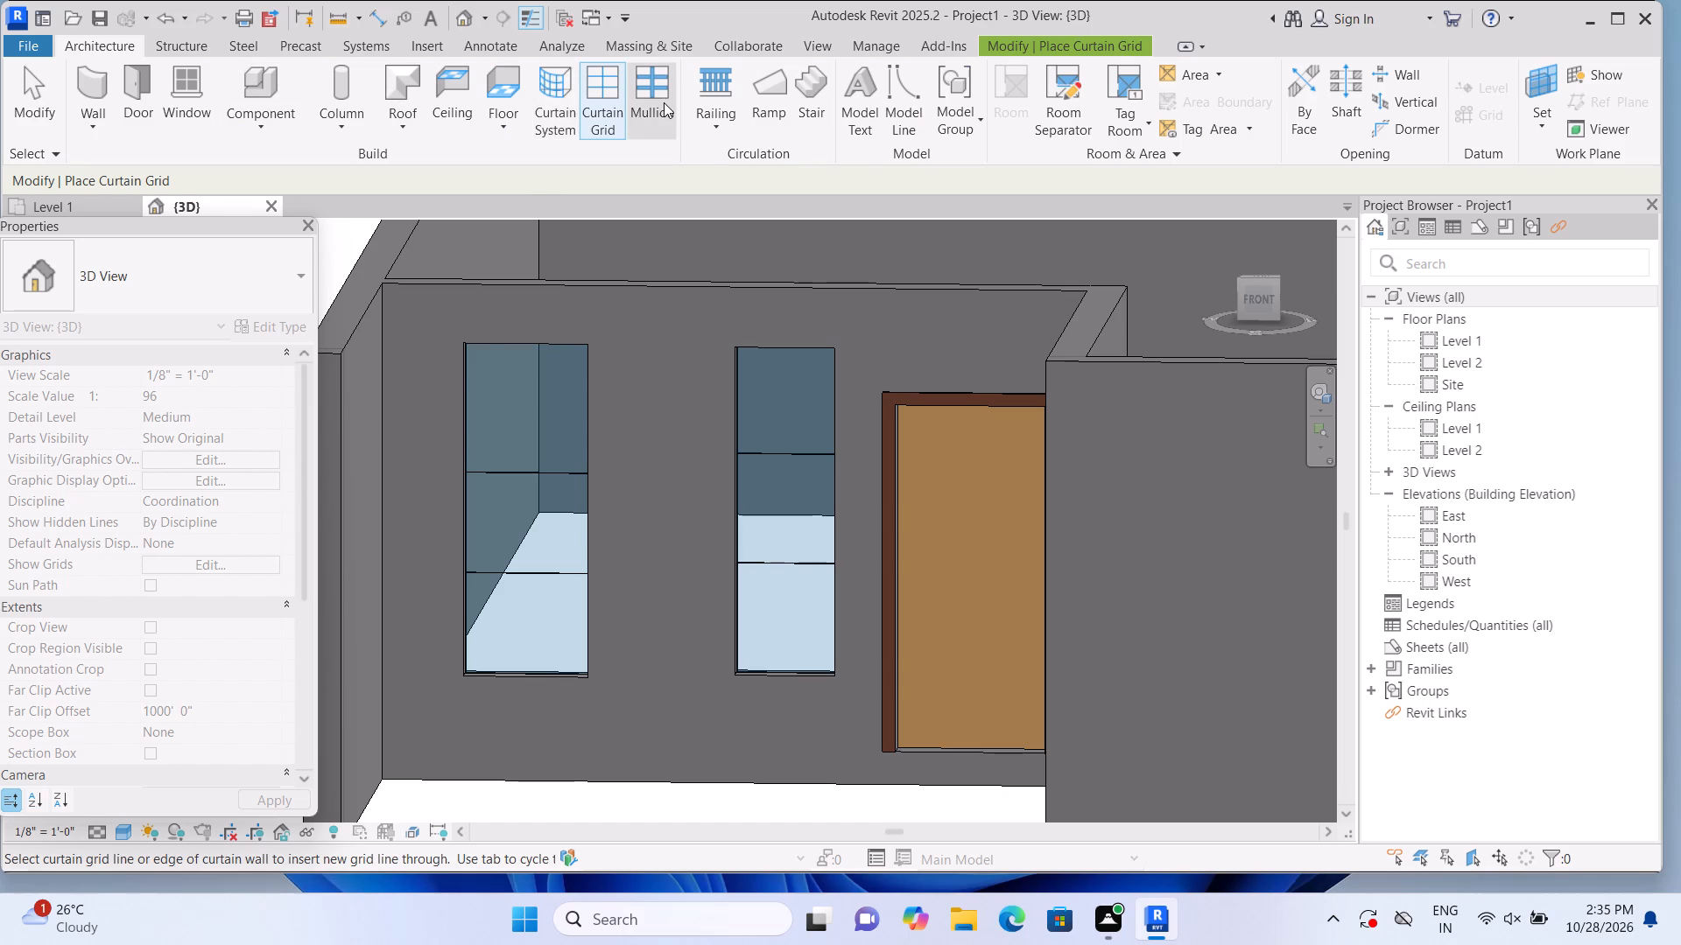
{"action": "left_click", "coordinate": [664, 102]}
{"action": "left_click", "coordinate": [517, 349]}
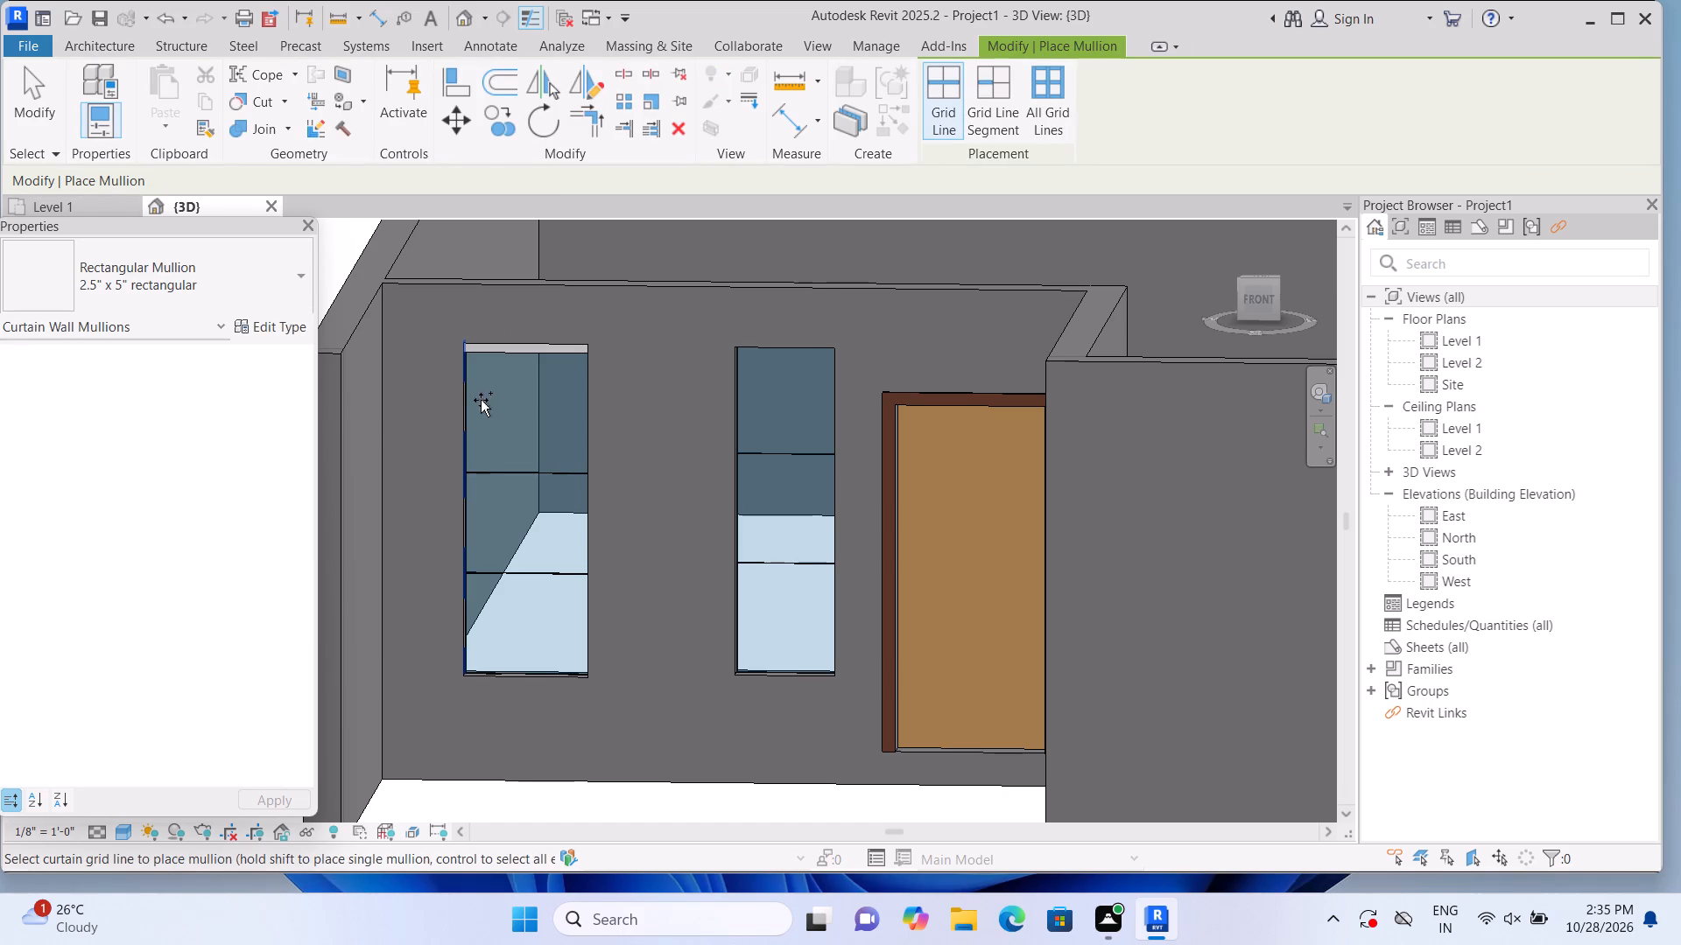
{"action": "left_click", "coordinate": [465, 433]}
{"action": "left_click", "coordinate": [503, 479]}
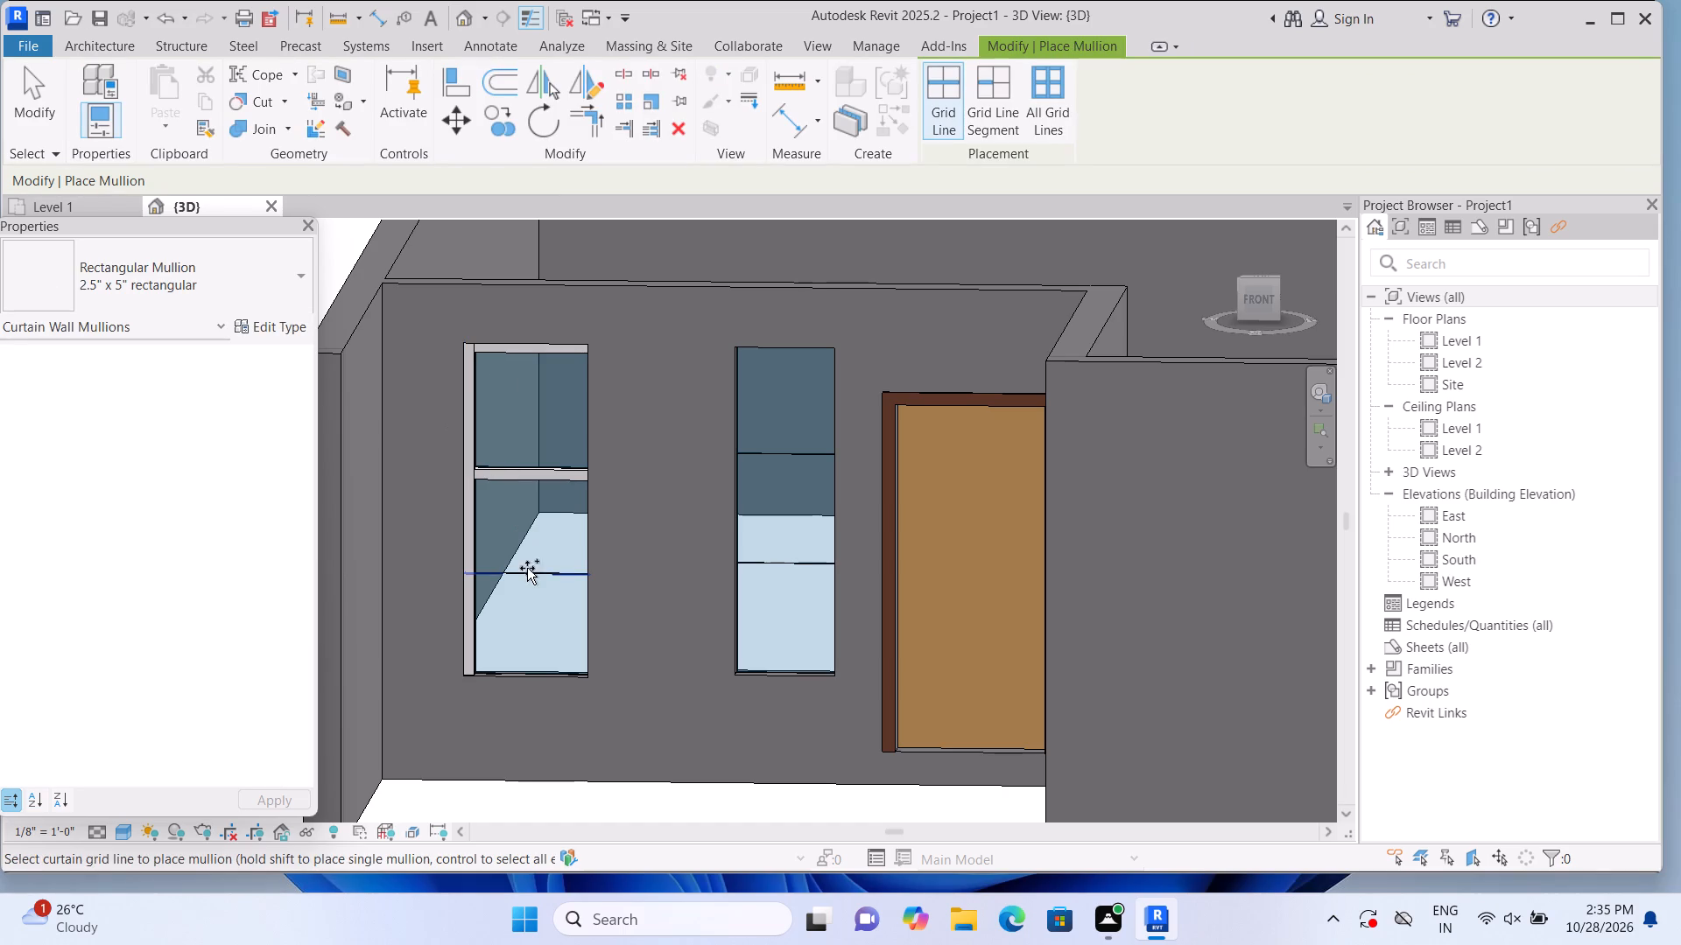
{"action": "left_click", "coordinate": [525, 579]}
{"action": "left_click", "coordinate": [531, 673]}
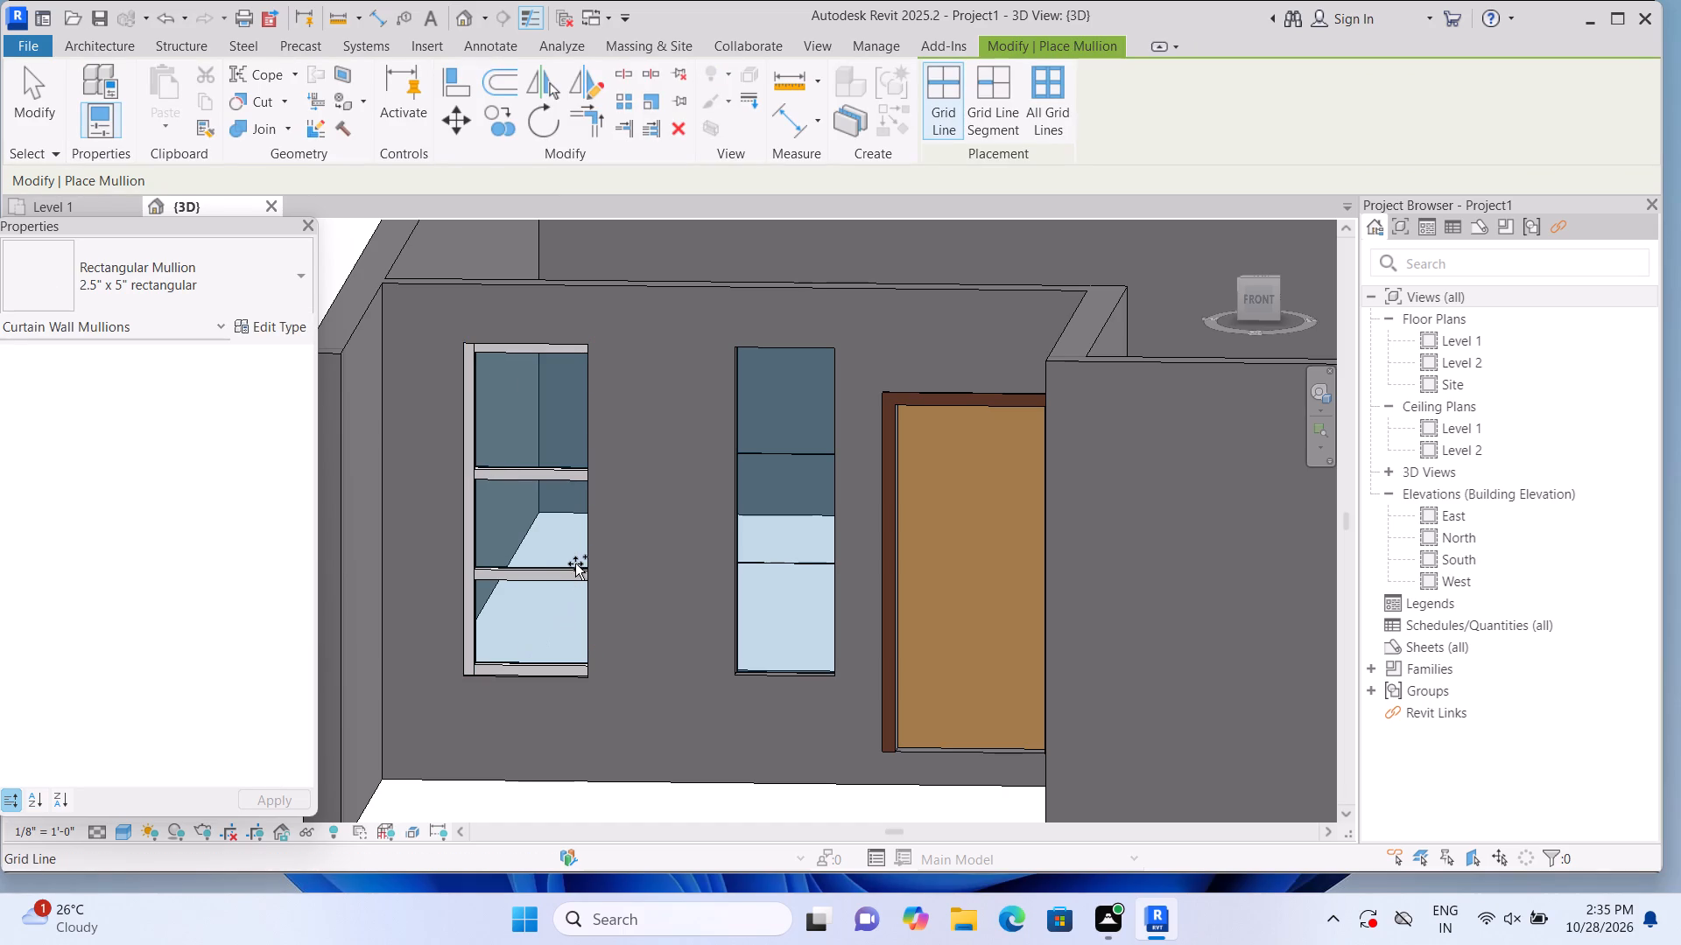
{"action": "left_click", "coordinate": [576, 563]}
{"action": "left_click", "coordinate": [591, 553]}
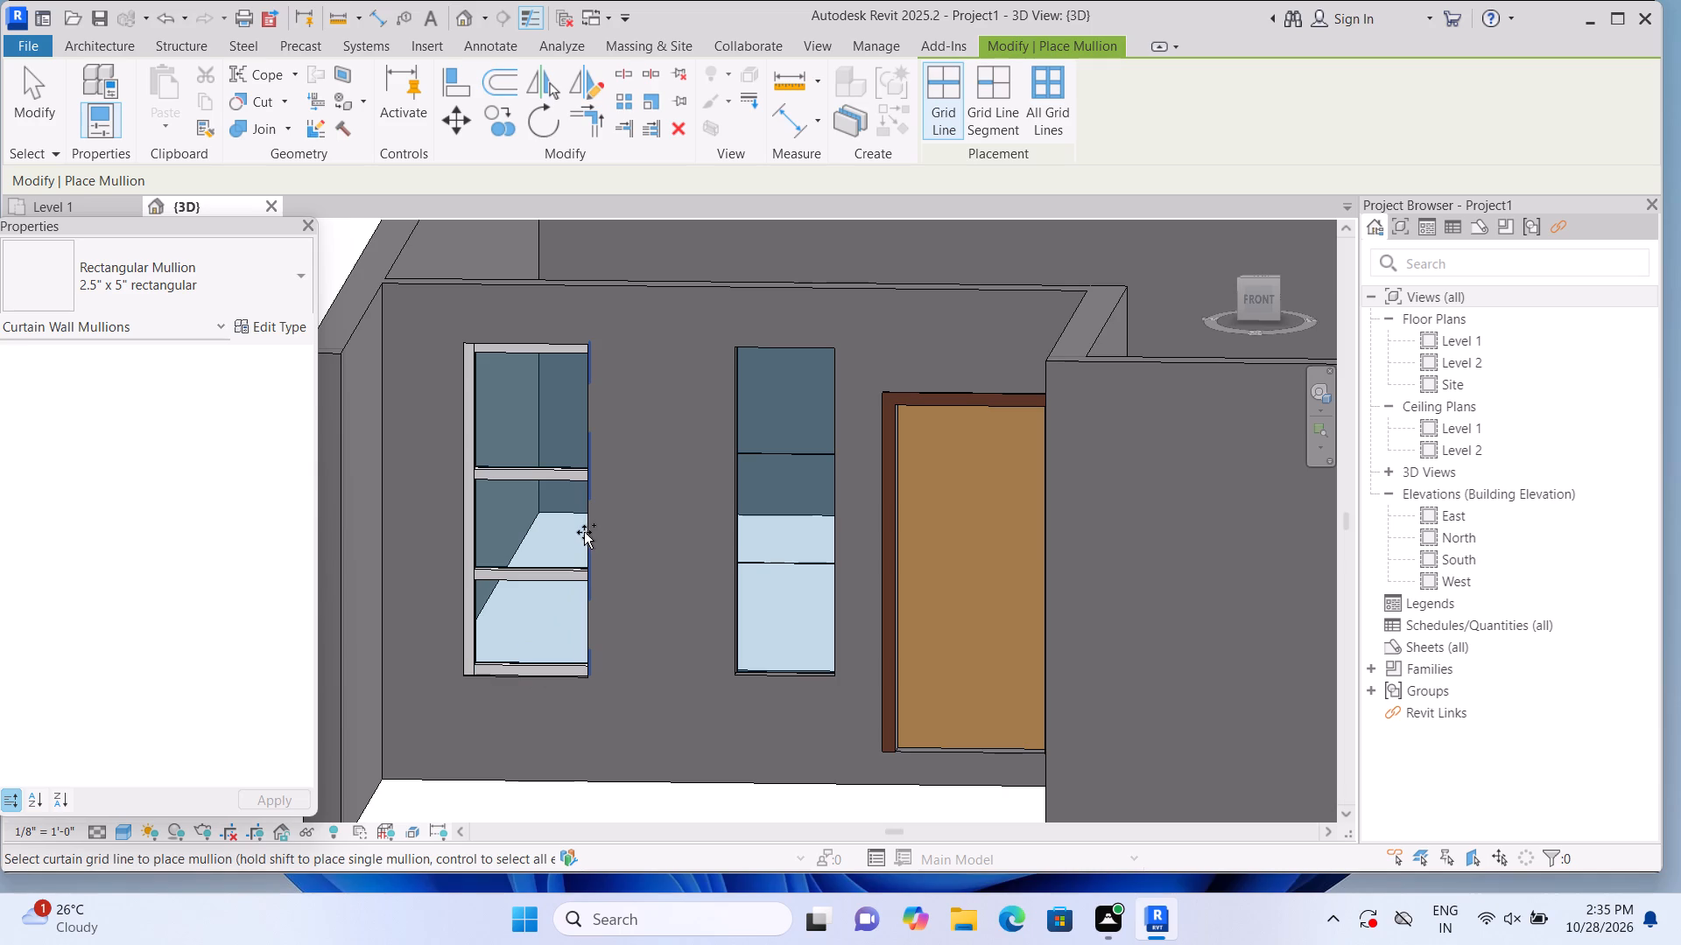
{"action": "left_click", "coordinate": [584, 532]}
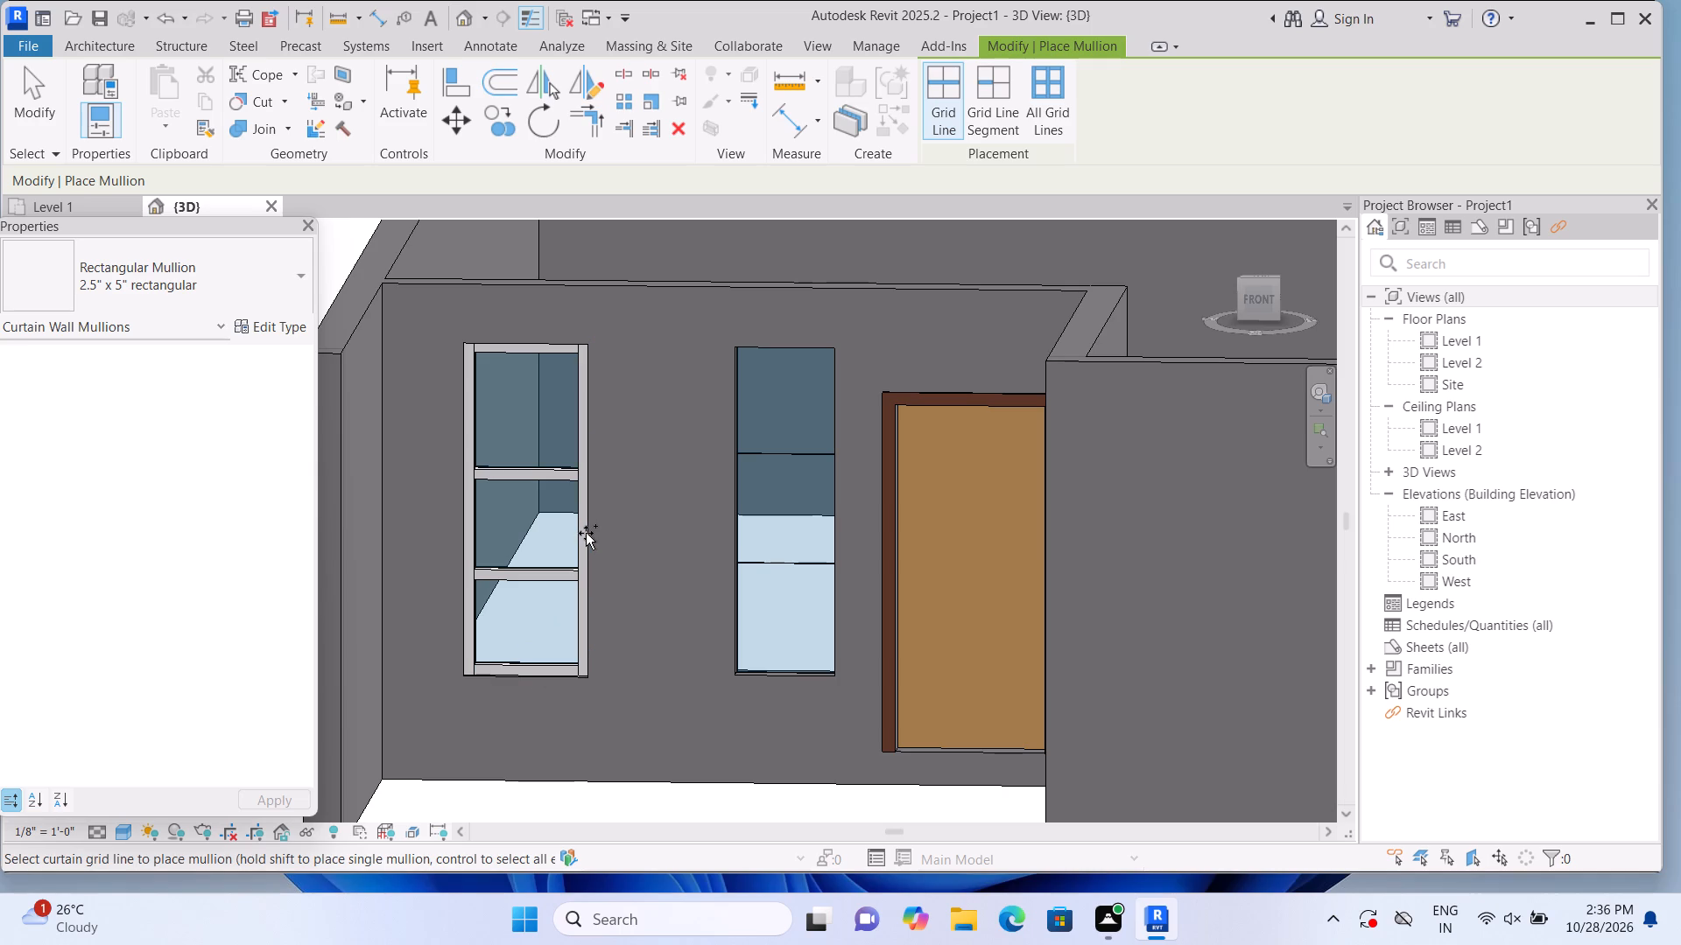
Place 2.5" x 5" rectangular mullions on the four outer edges and two horizontal grid lines of the window beside the door.
{"action": "left_click", "coordinate": [805, 365]}
{"action": "left_click", "coordinate": [745, 459]}
{"action": "left_click", "coordinate": [832, 462]}
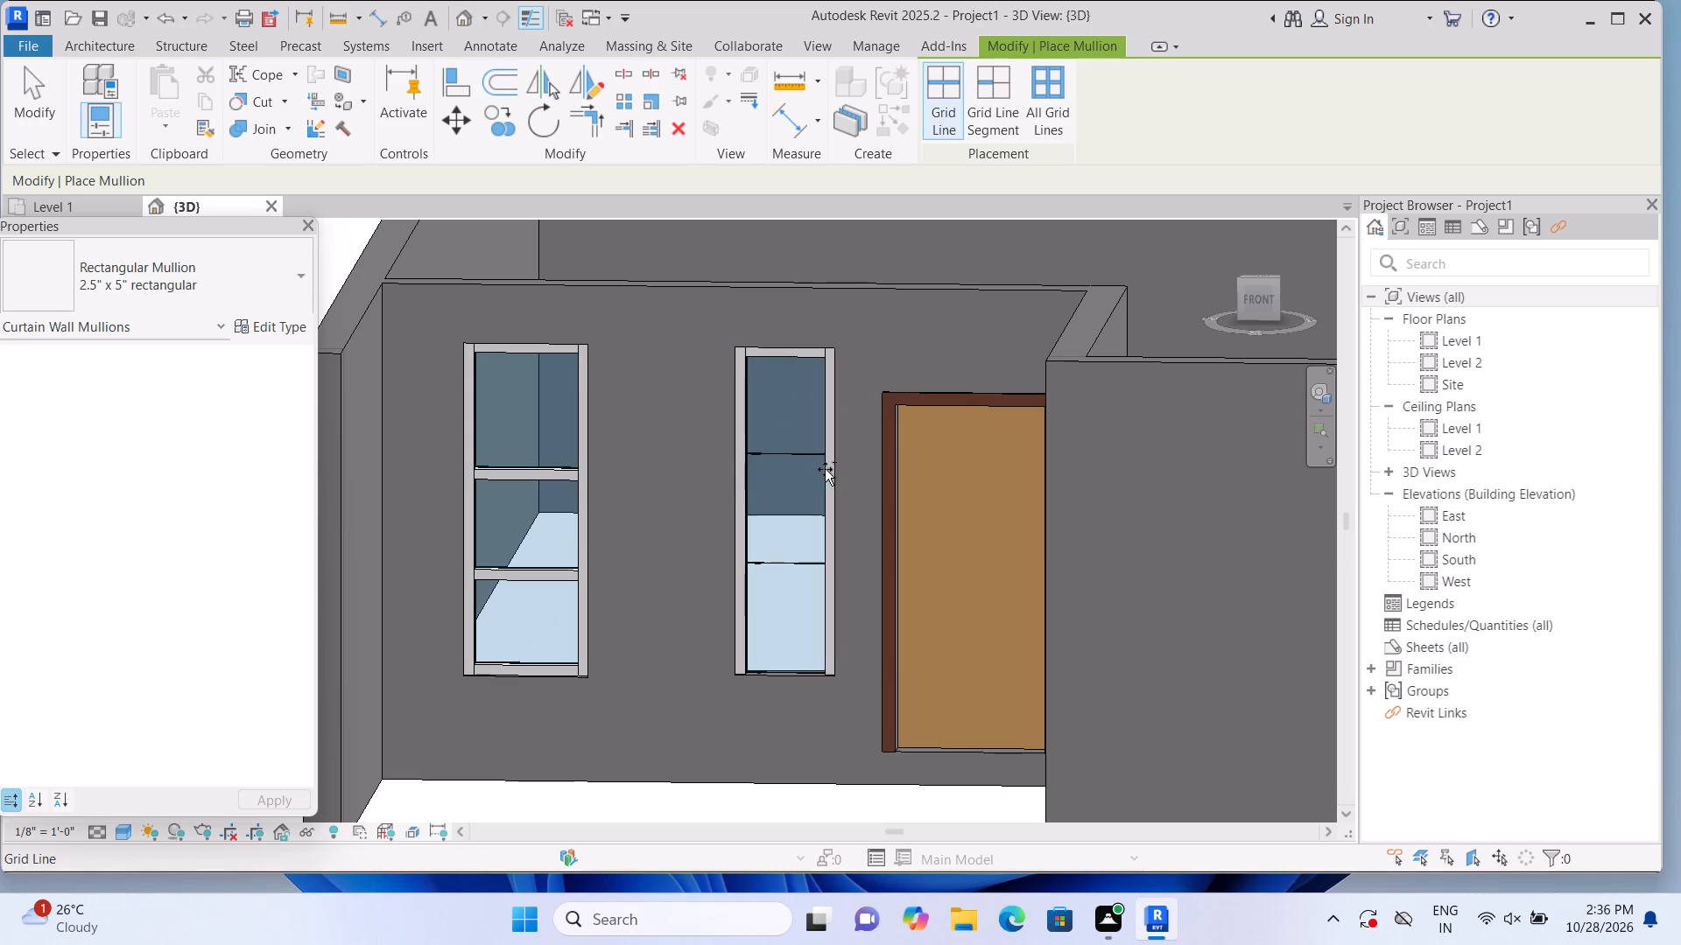
{"action": "left_click", "coordinate": [813, 465]}
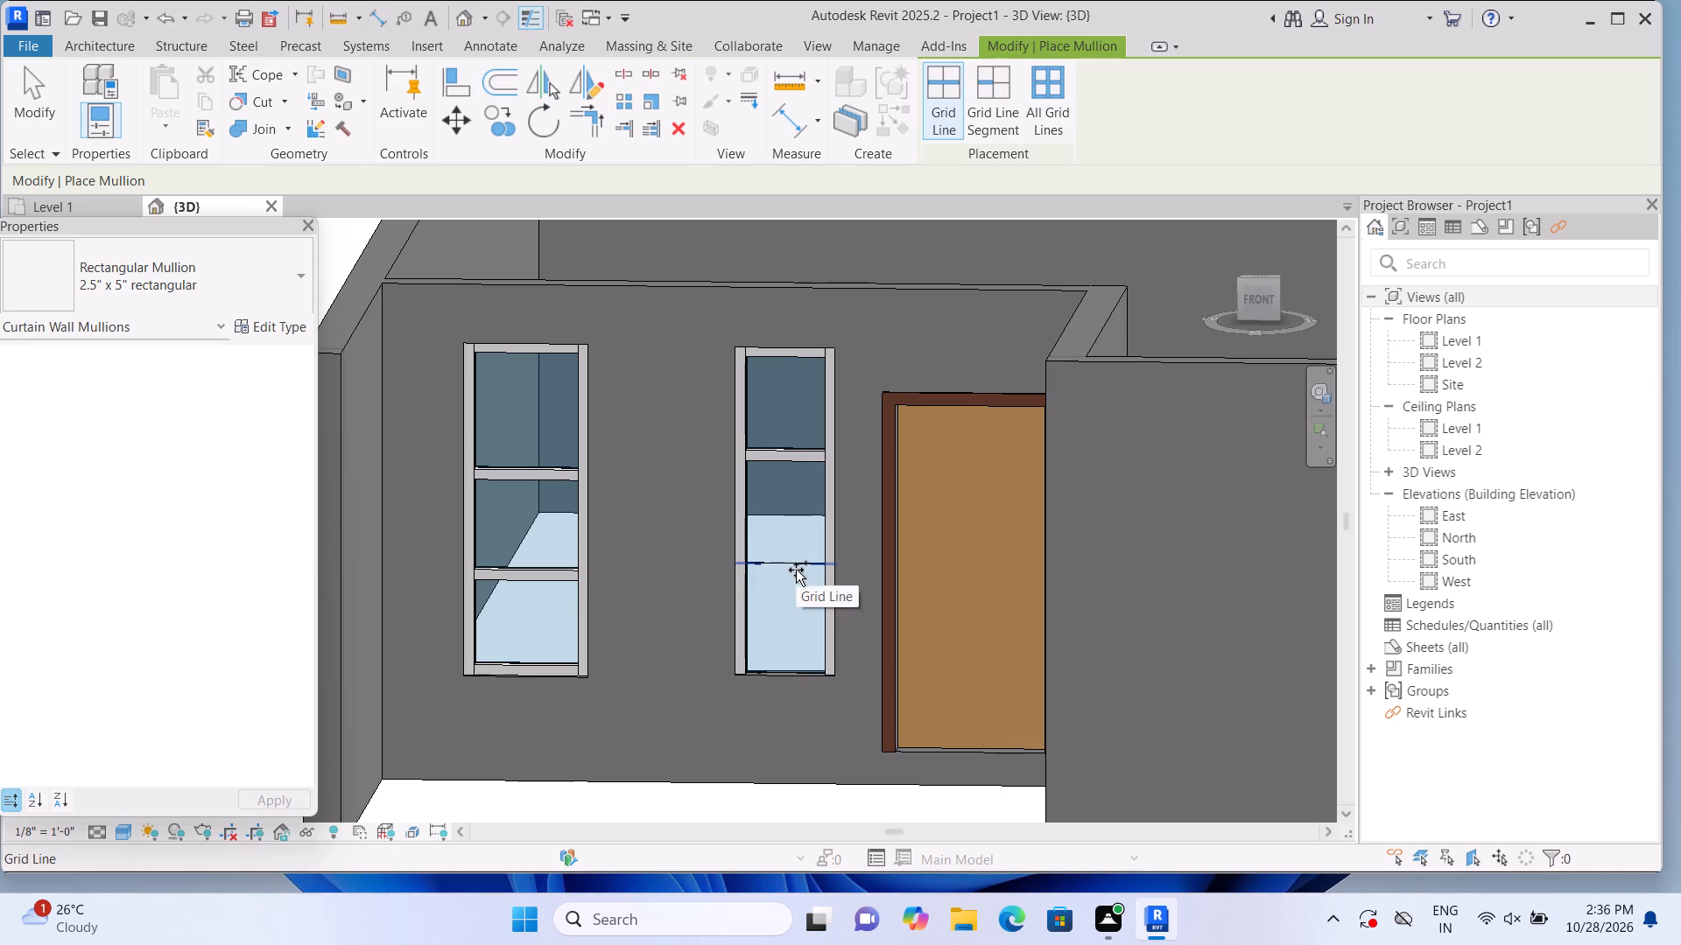
{"action": "left_click", "coordinate": [796, 570]}
{"action": "left_click", "coordinate": [797, 677]}
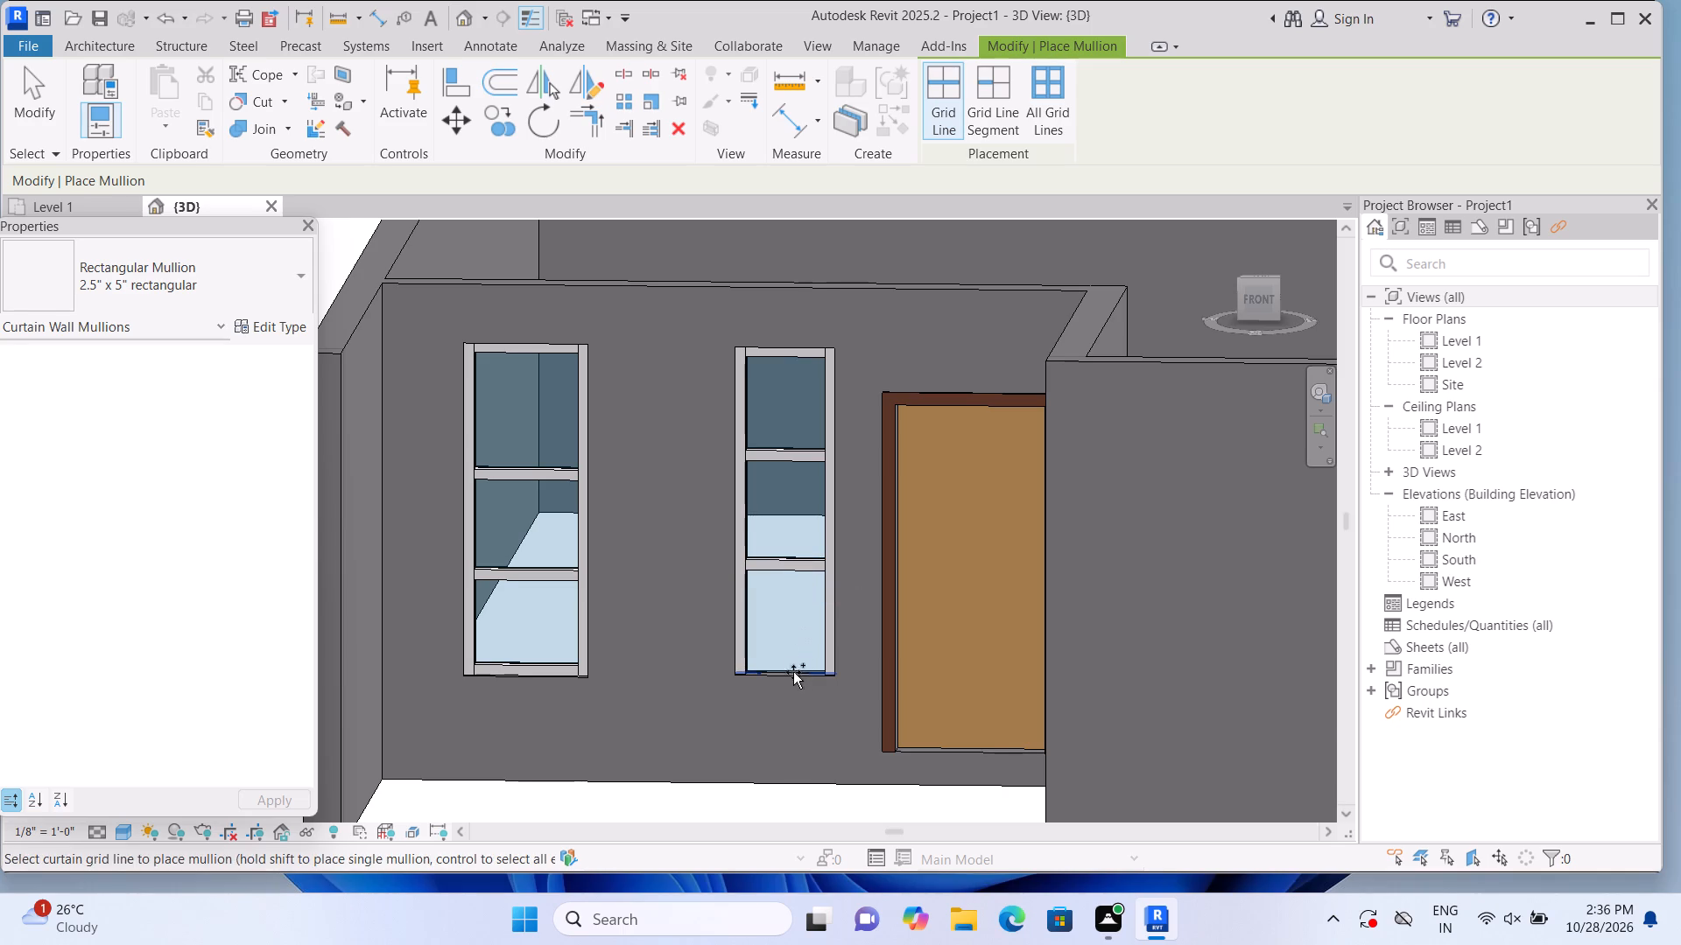
{"action": "scroll", "coordinate": [786, 652], "scroll_direction": "down", "scroll_amount": 3}
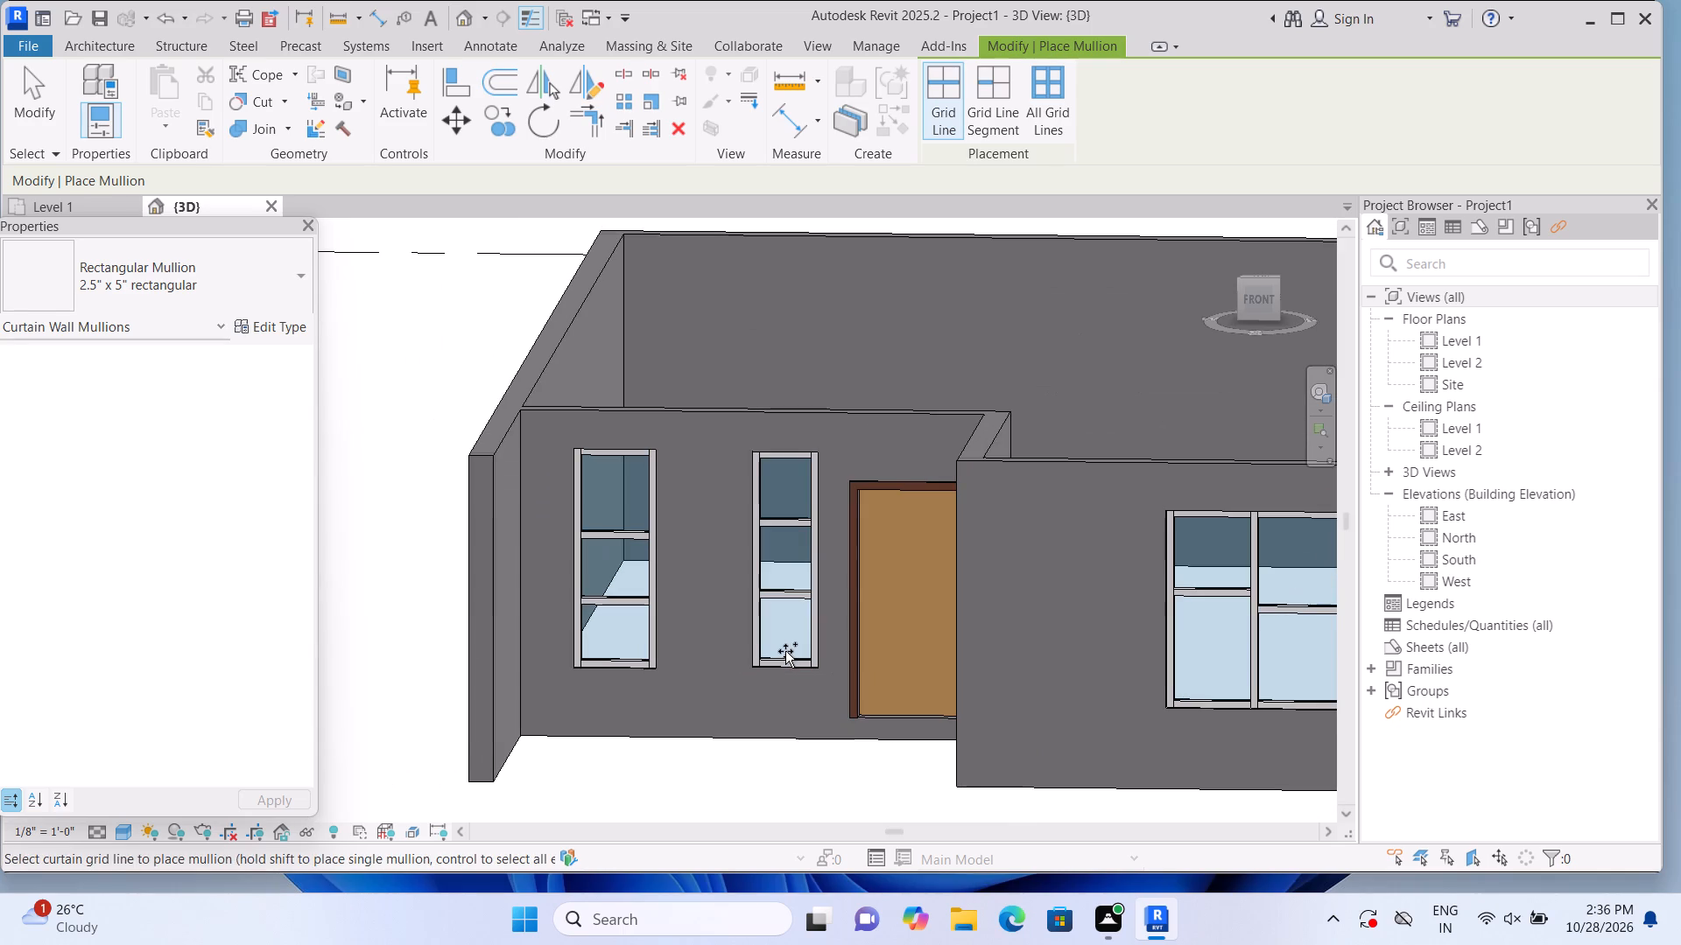
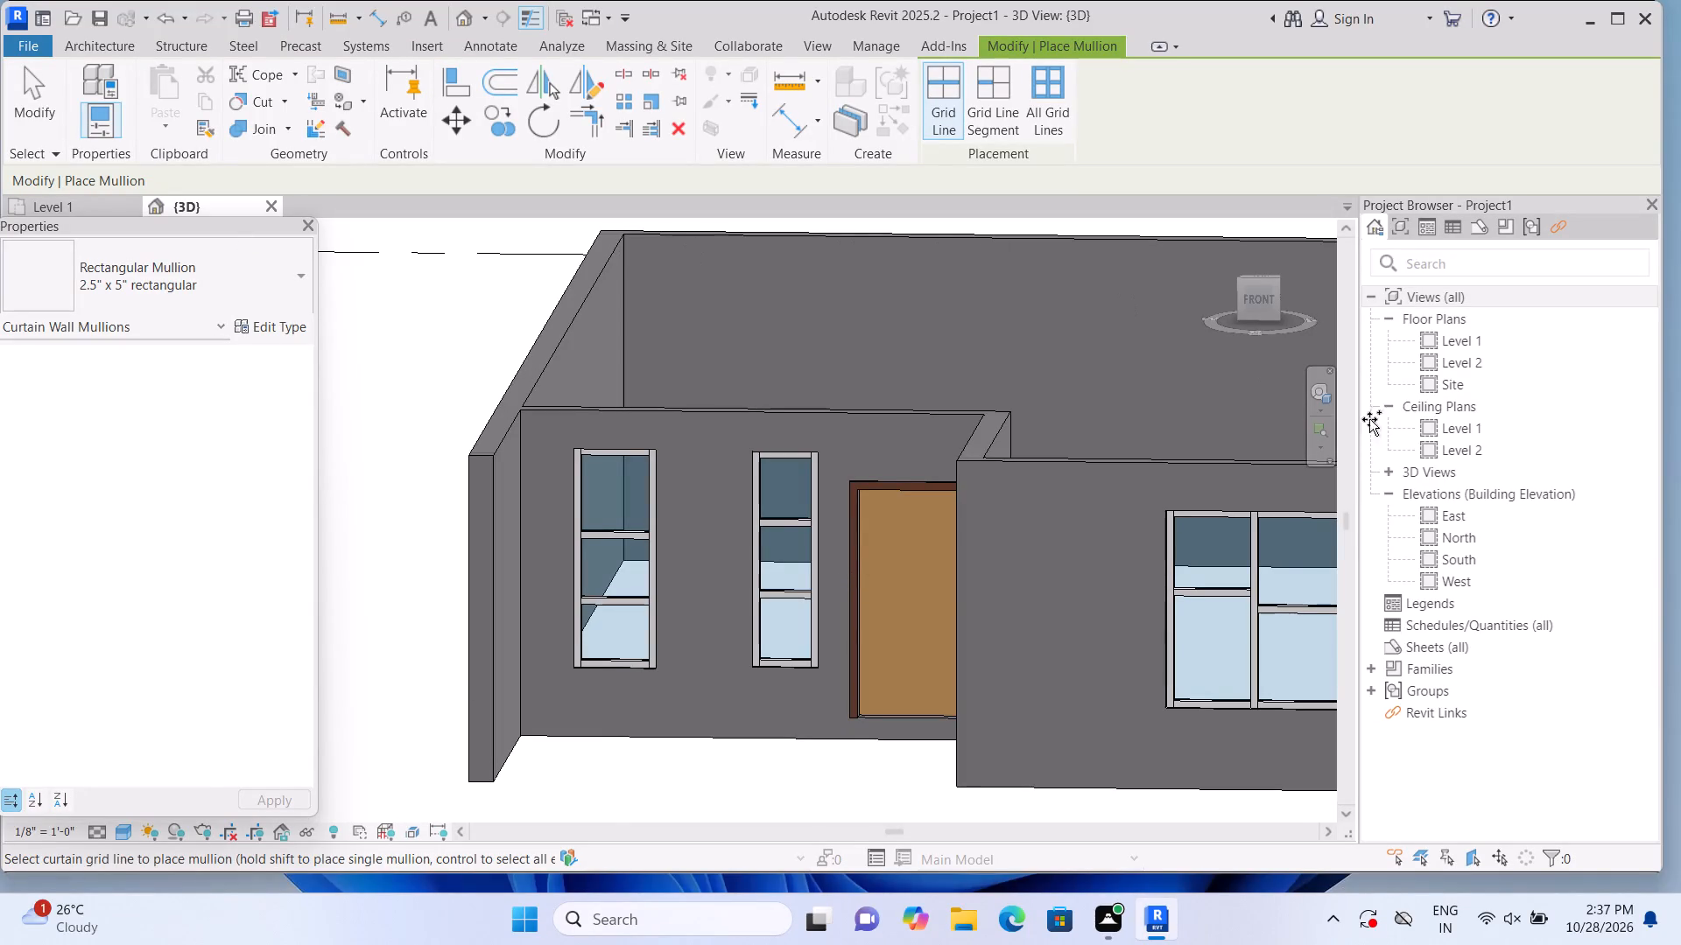
In the East elevation, draw a level with a plan view at 20'-0", ending in line with the existing level heads.
{"action": "double_click", "coordinate": [1430, 337]}
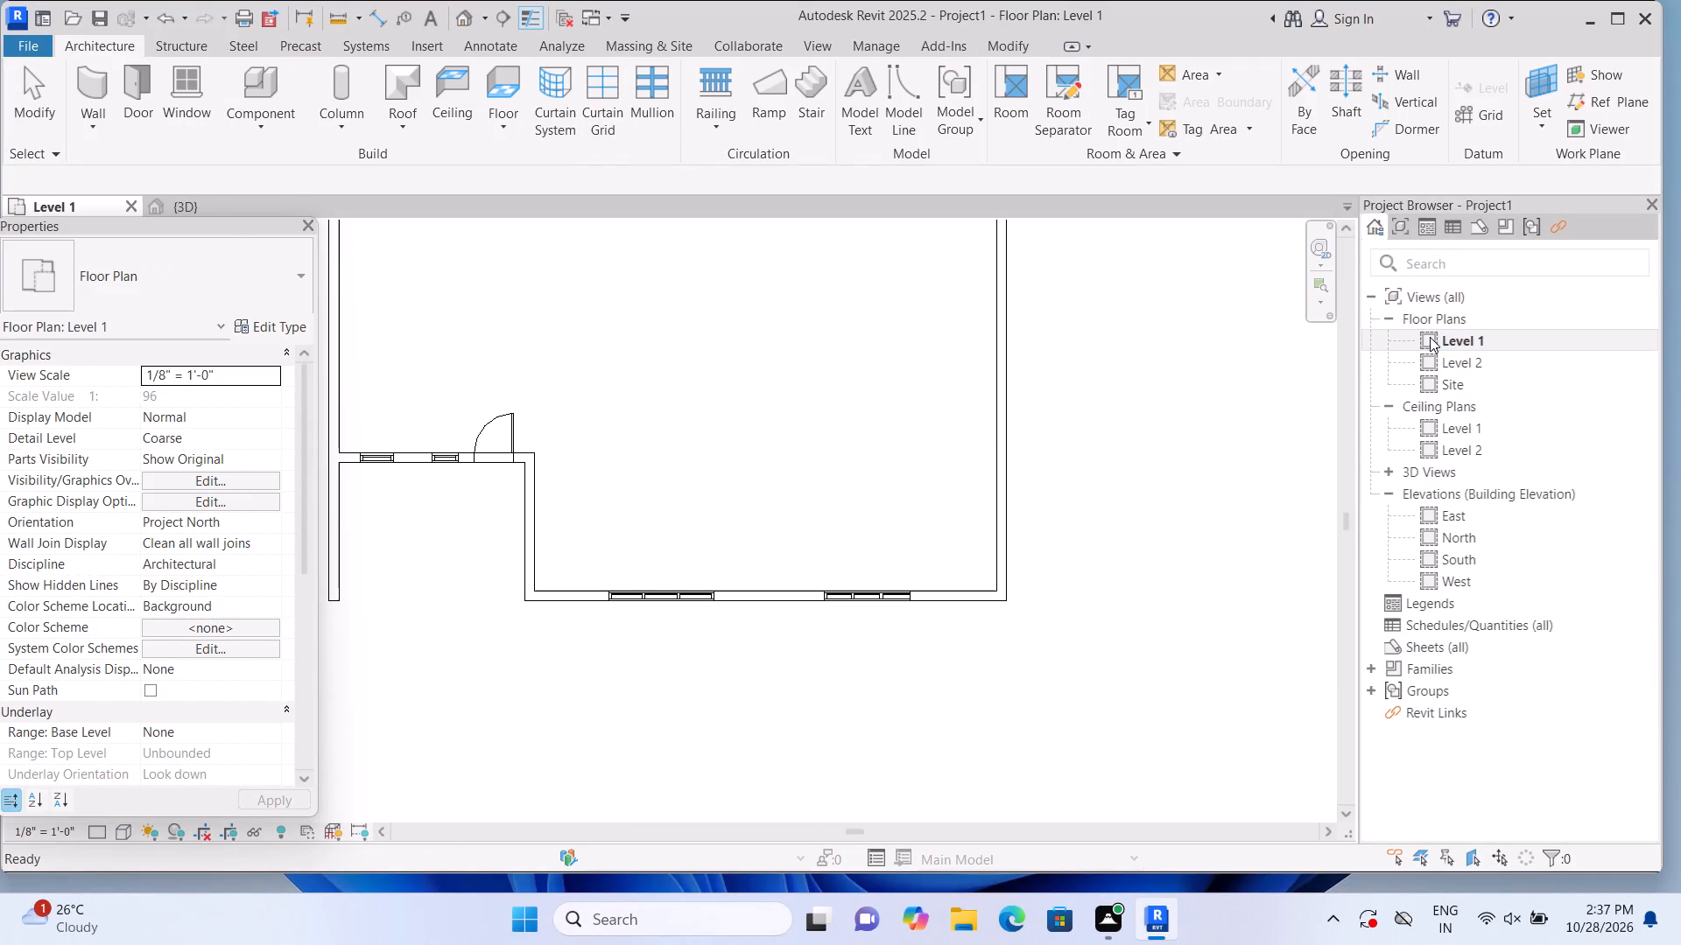
{"action": "scroll", "coordinate": [1131, 483], "scroll_direction": "down", "scroll_amount": 3}
{"action": "middle_click_drag", "start_coordinate": [1126, 516], "coordinate": [1091, 591]}
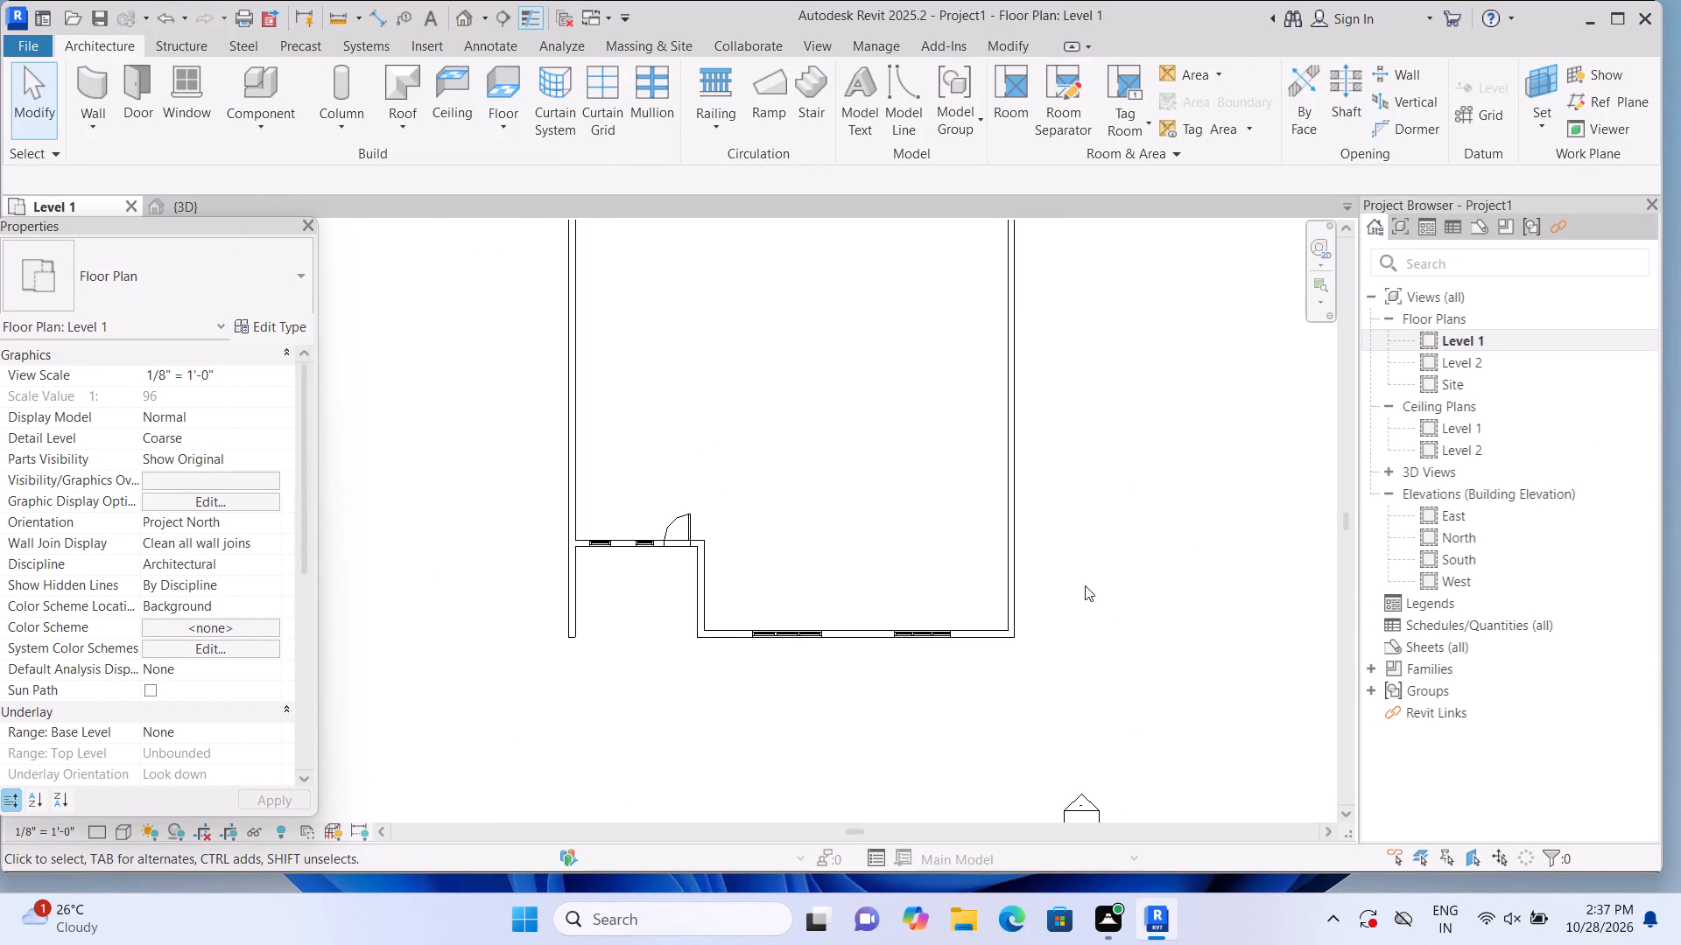
{"action": "double_click", "coordinate": [1434, 511]}
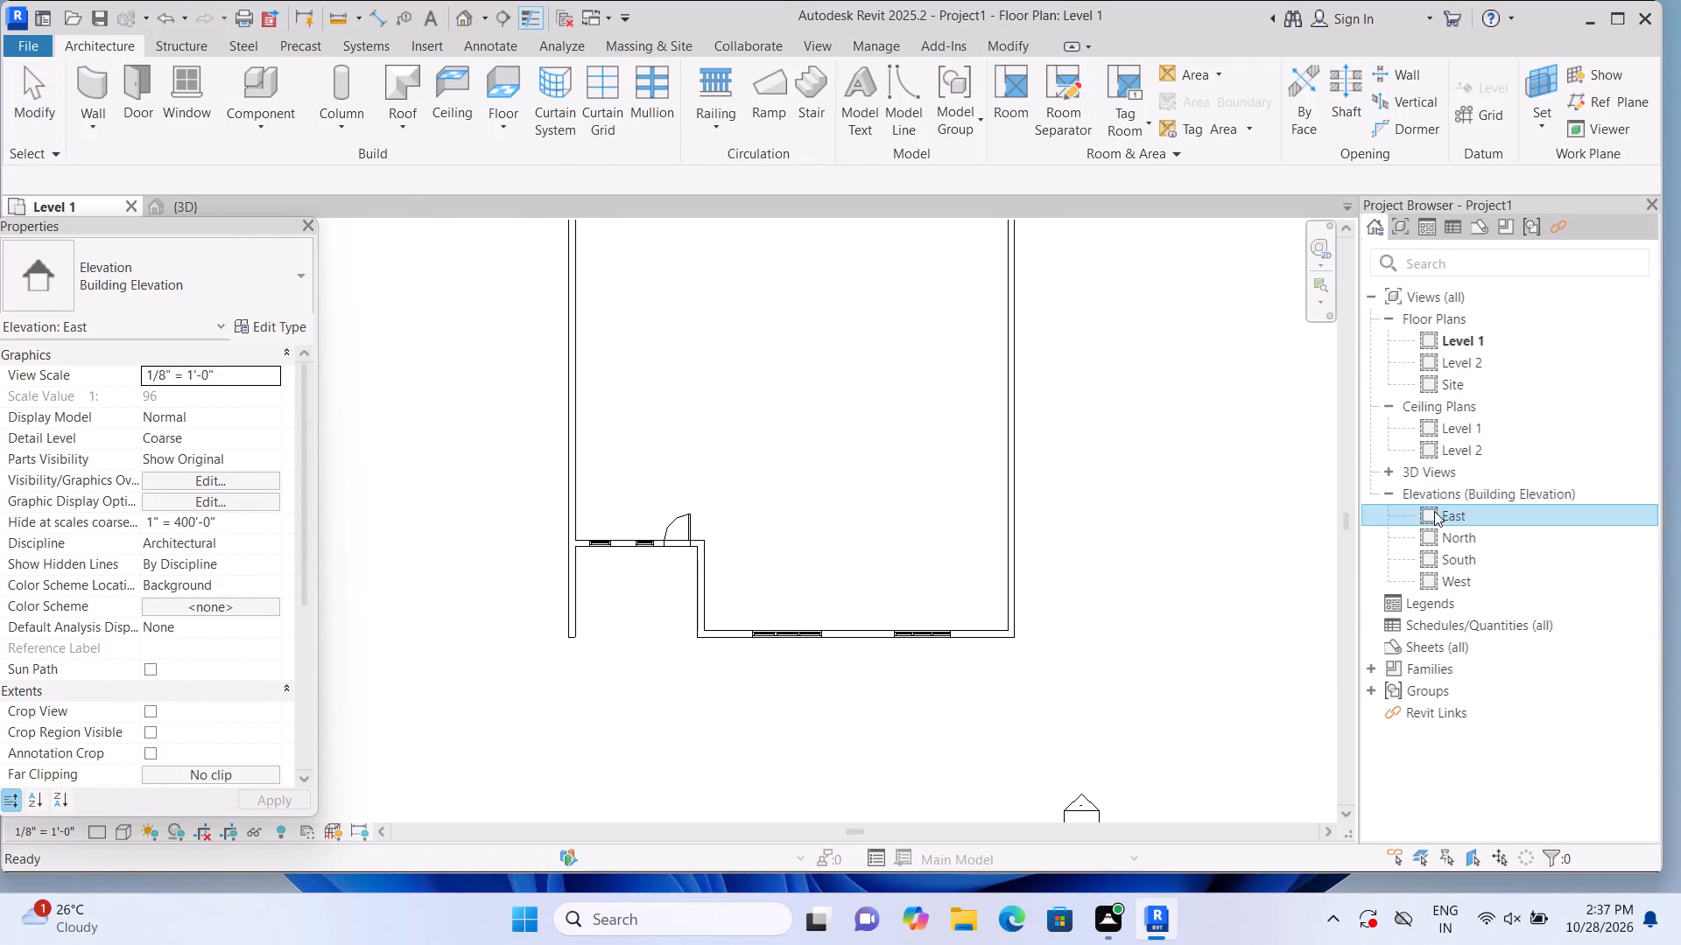
{"action": "scroll", "coordinate": [745, 496], "scroll_direction": "down", "scroll_amount": 3}
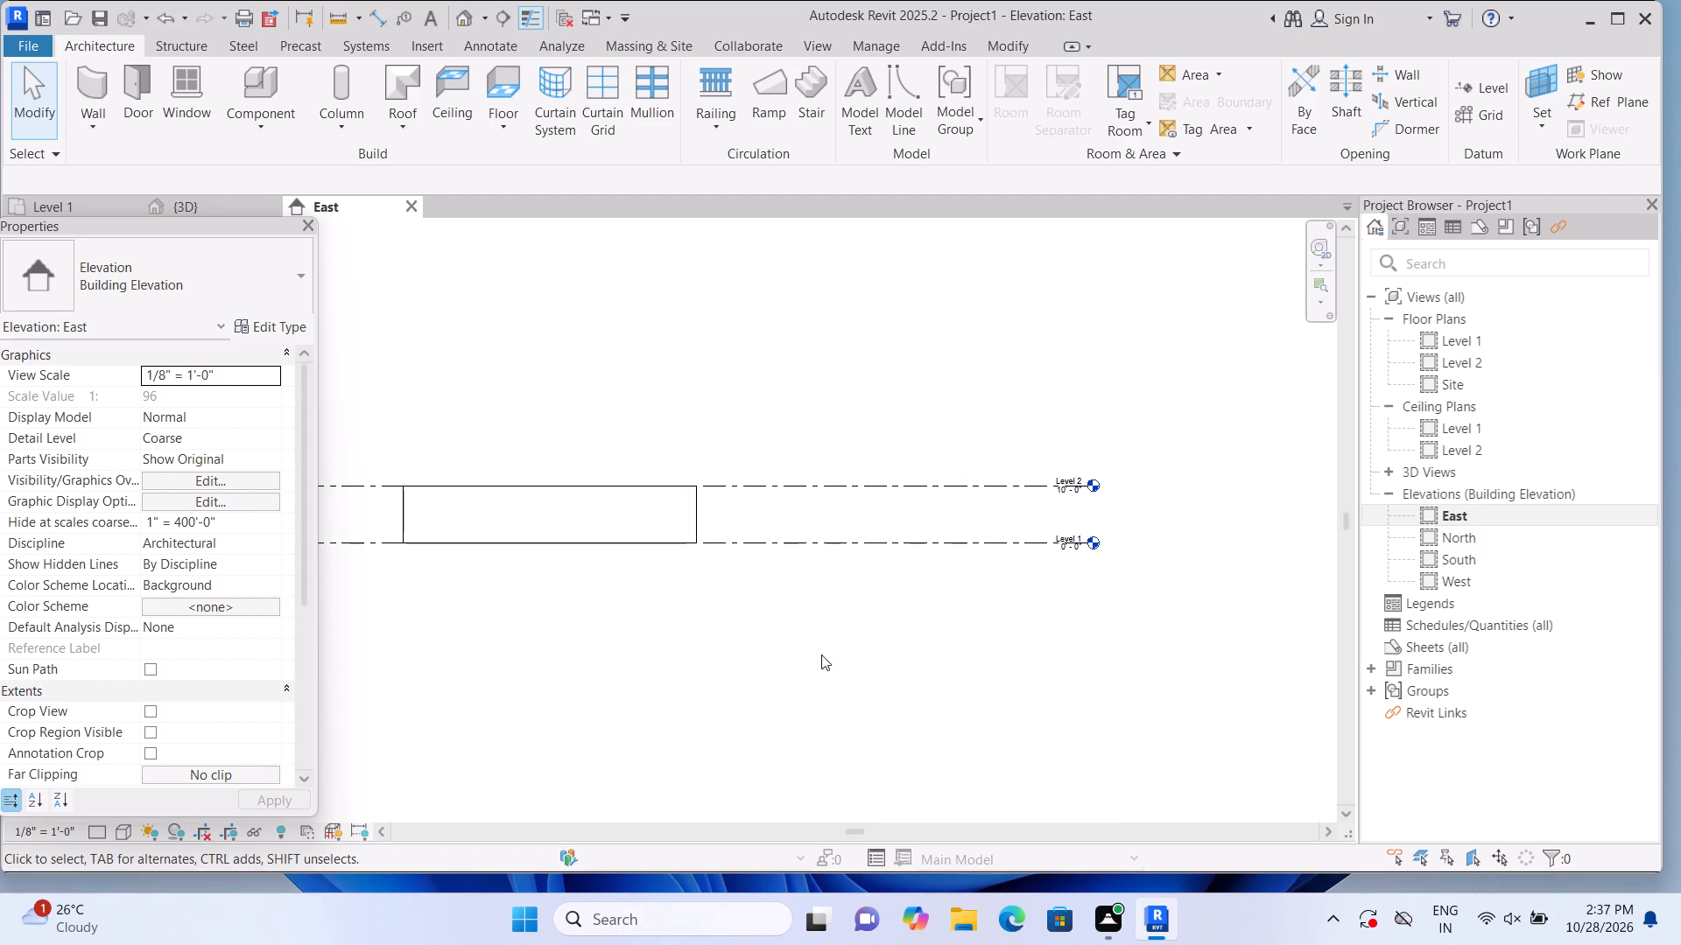
{"action": "middle_click_drag", "start_coordinate": [821, 654], "coordinate": [1057, 669]}
{"action": "key", "text": "l"}
{"action": "key", "text": "l"}
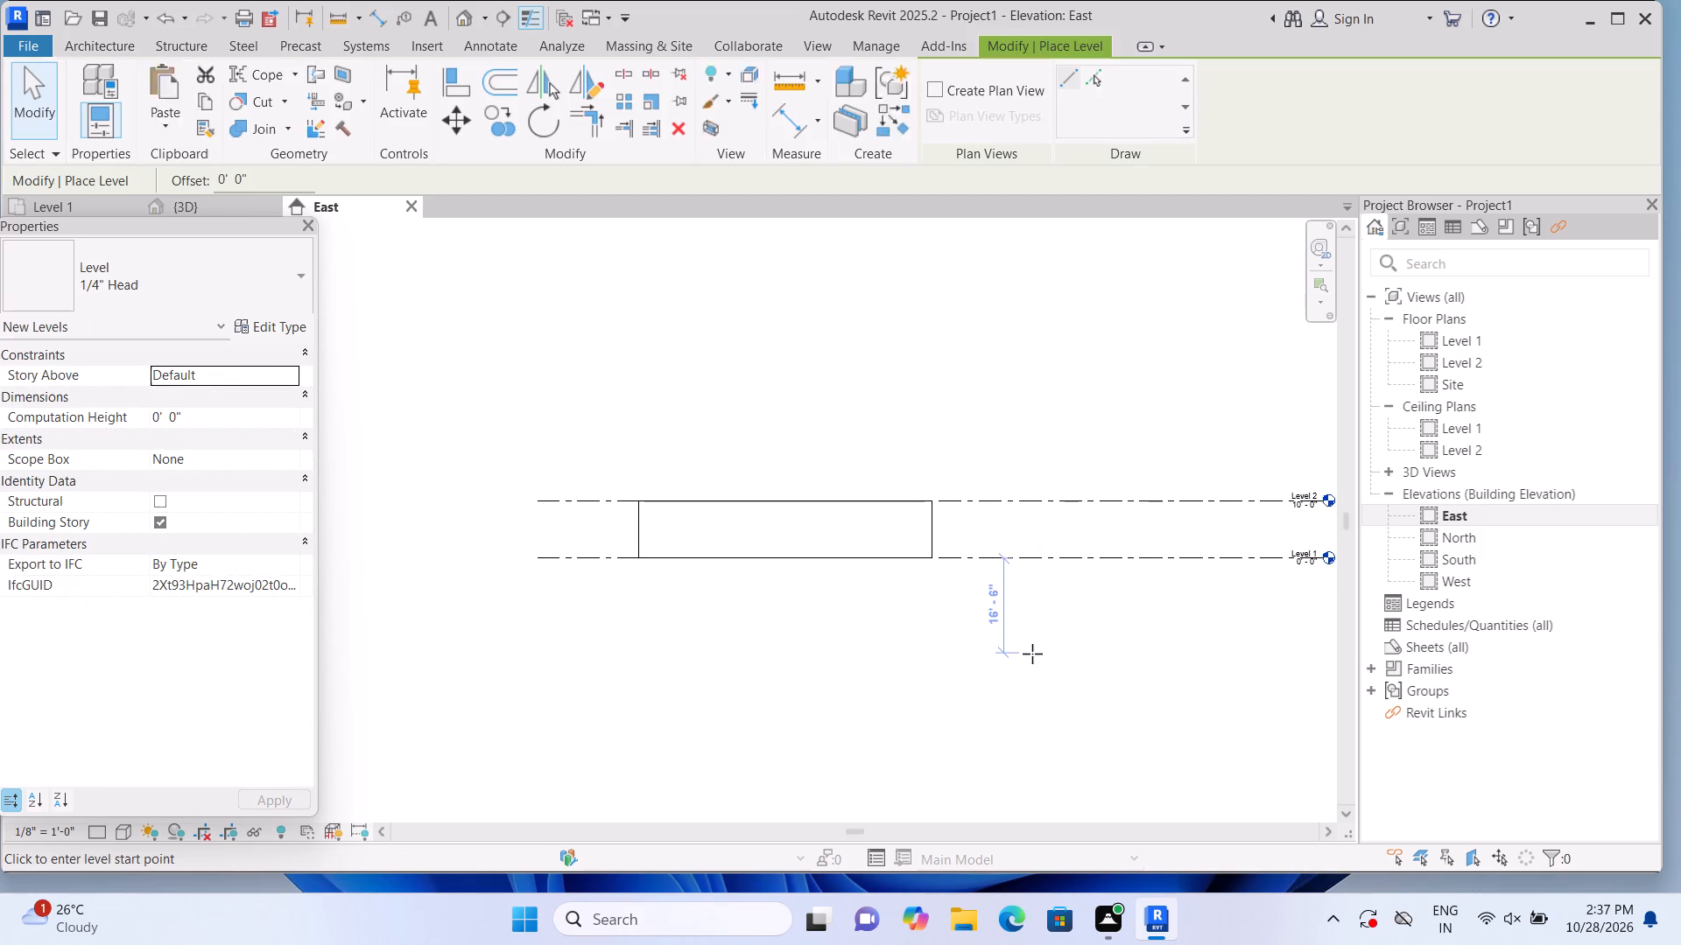
{"action": "left_click", "coordinate": [935, 87]}
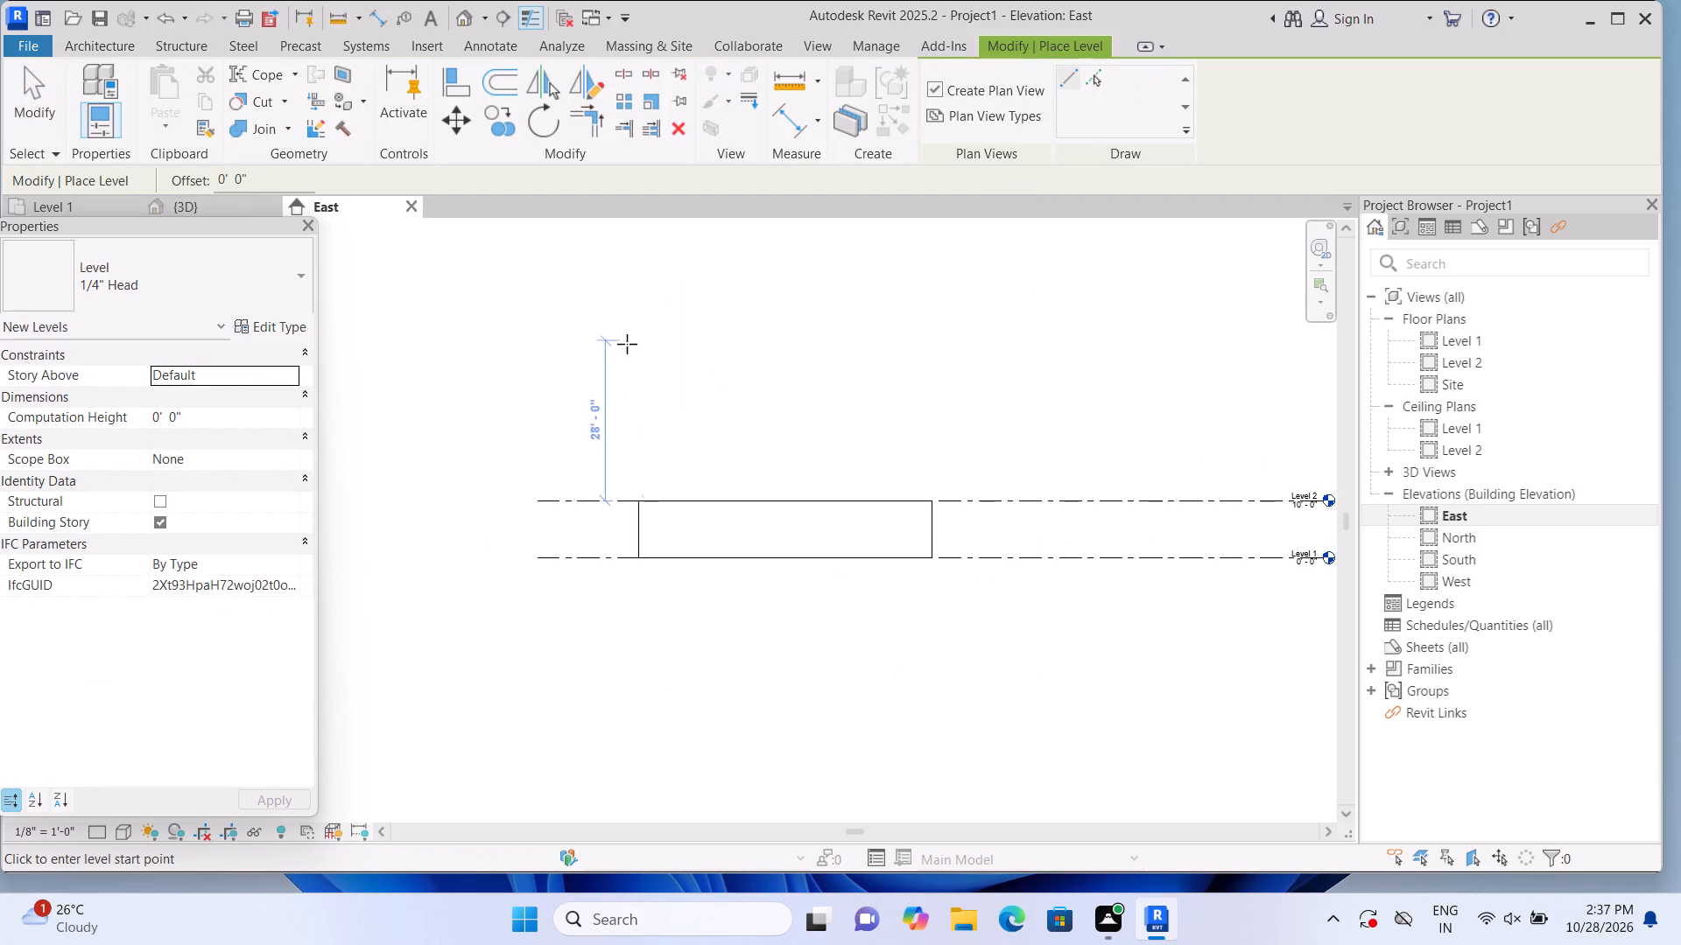
{"action": "left_click", "coordinate": [610, 444]}
{"action": "middle_click_drag", "start_coordinate": [862, 437], "coordinate": [735, 439]}
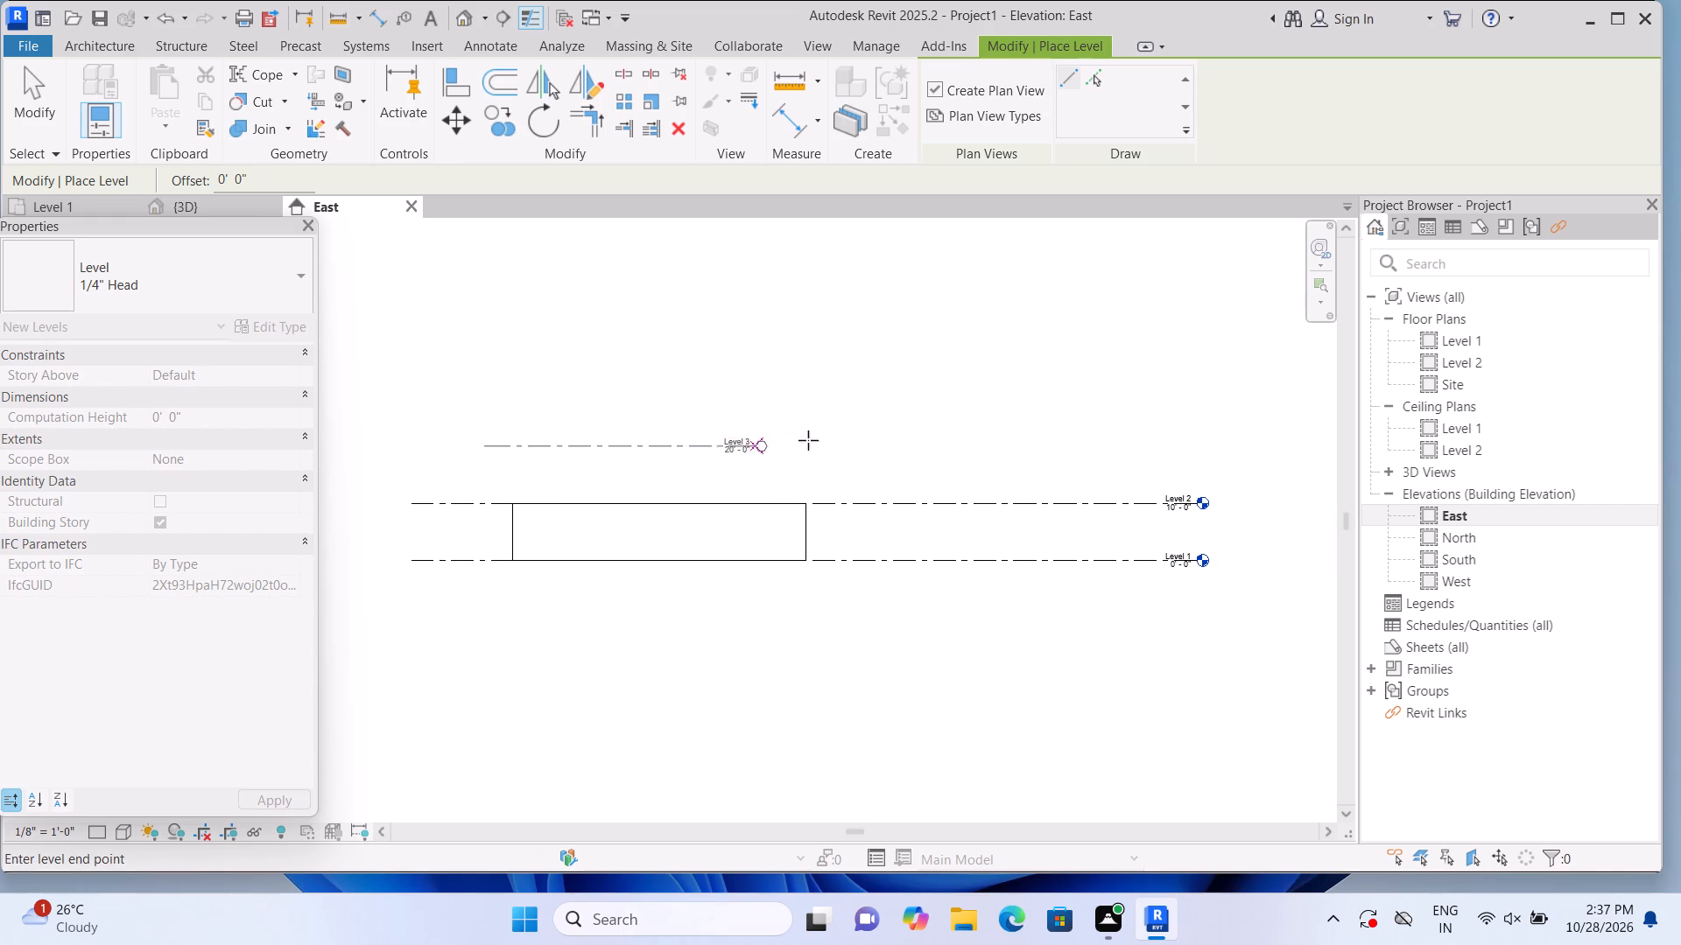
{"action": "left_click", "coordinate": [1202, 467]}
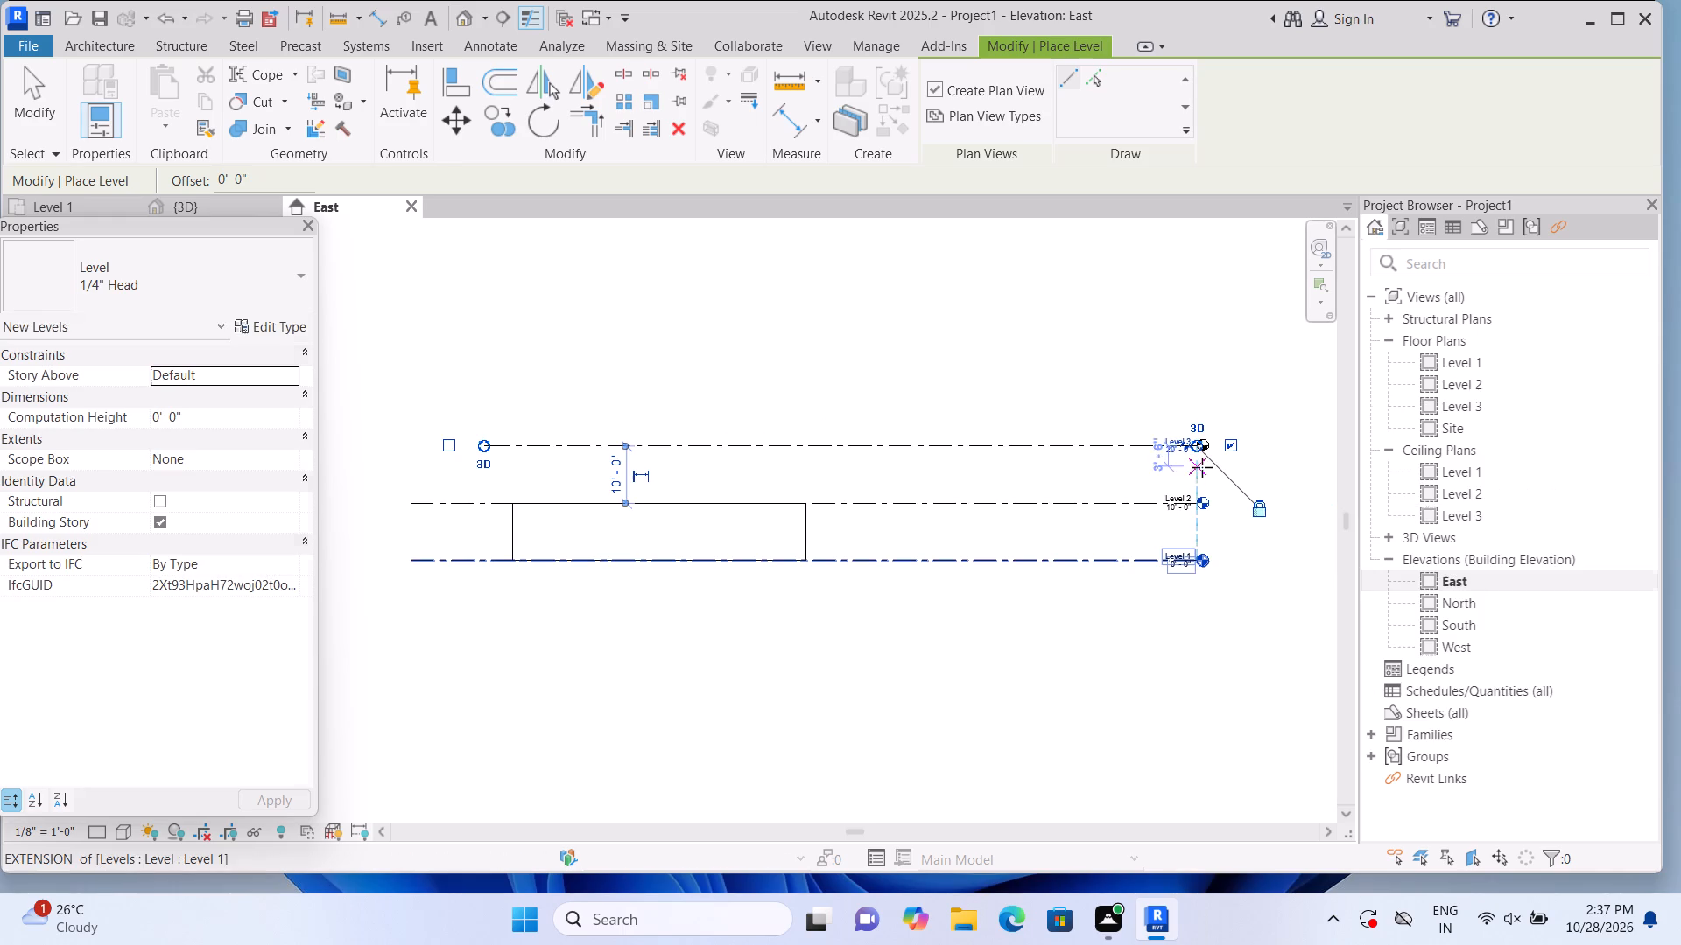
Extend the 20'-0" level's end opposite its head to line up with the two levels below.
{"action": "left_click_drag", "start_coordinate": [486, 448], "coordinate": [418, 452]}
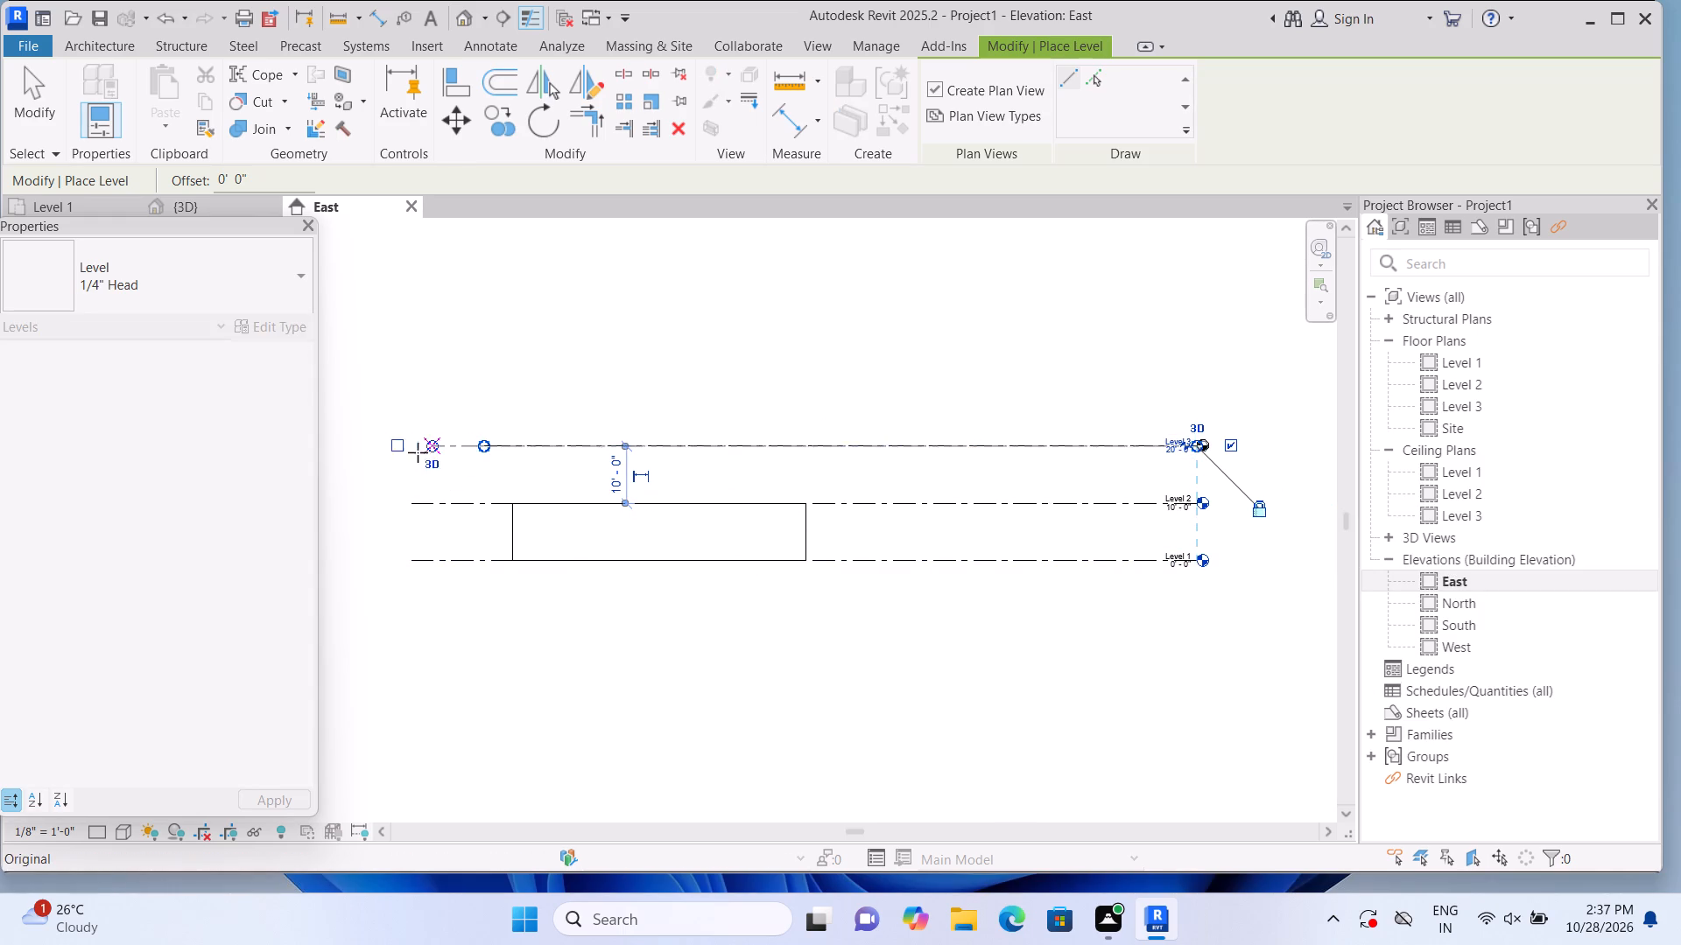
{"action": "left_click_drag", "start_coordinate": [418, 452], "coordinate": [411, 451]}
{"action": "key", "text": "Escape"}
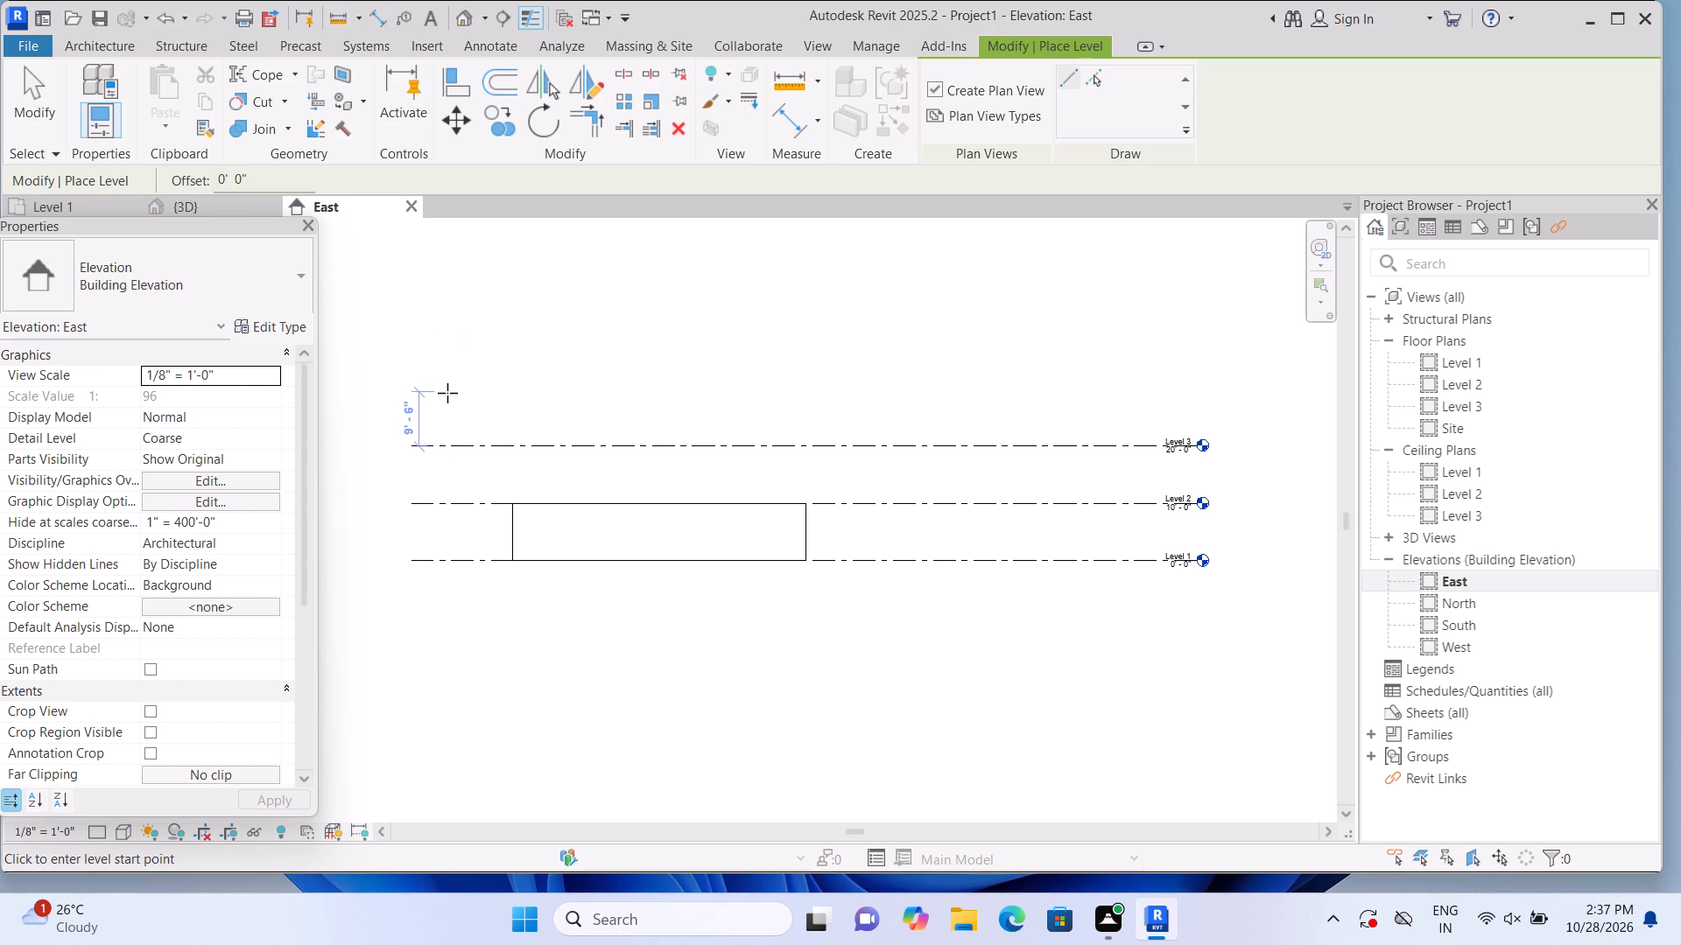
Draw two levels at 30'-0" and 40'-0", with their heads aligned to those below.
{"action": "left_click", "coordinate": [449, 389]}
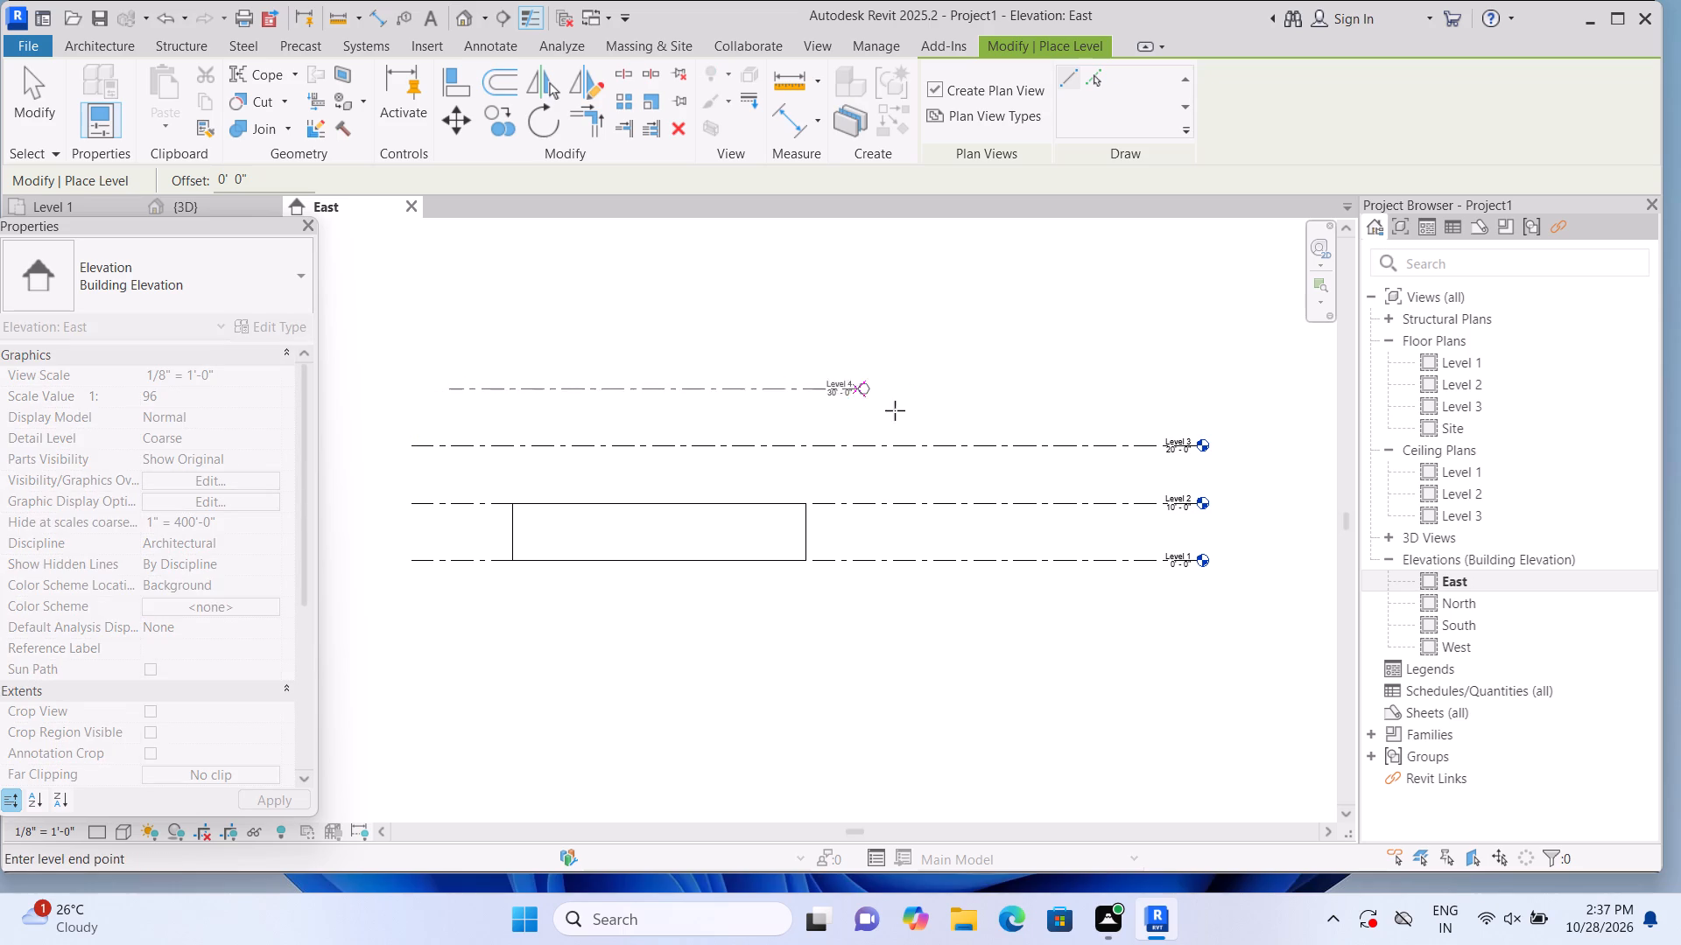
{"action": "left_click", "coordinate": [1189, 419]}
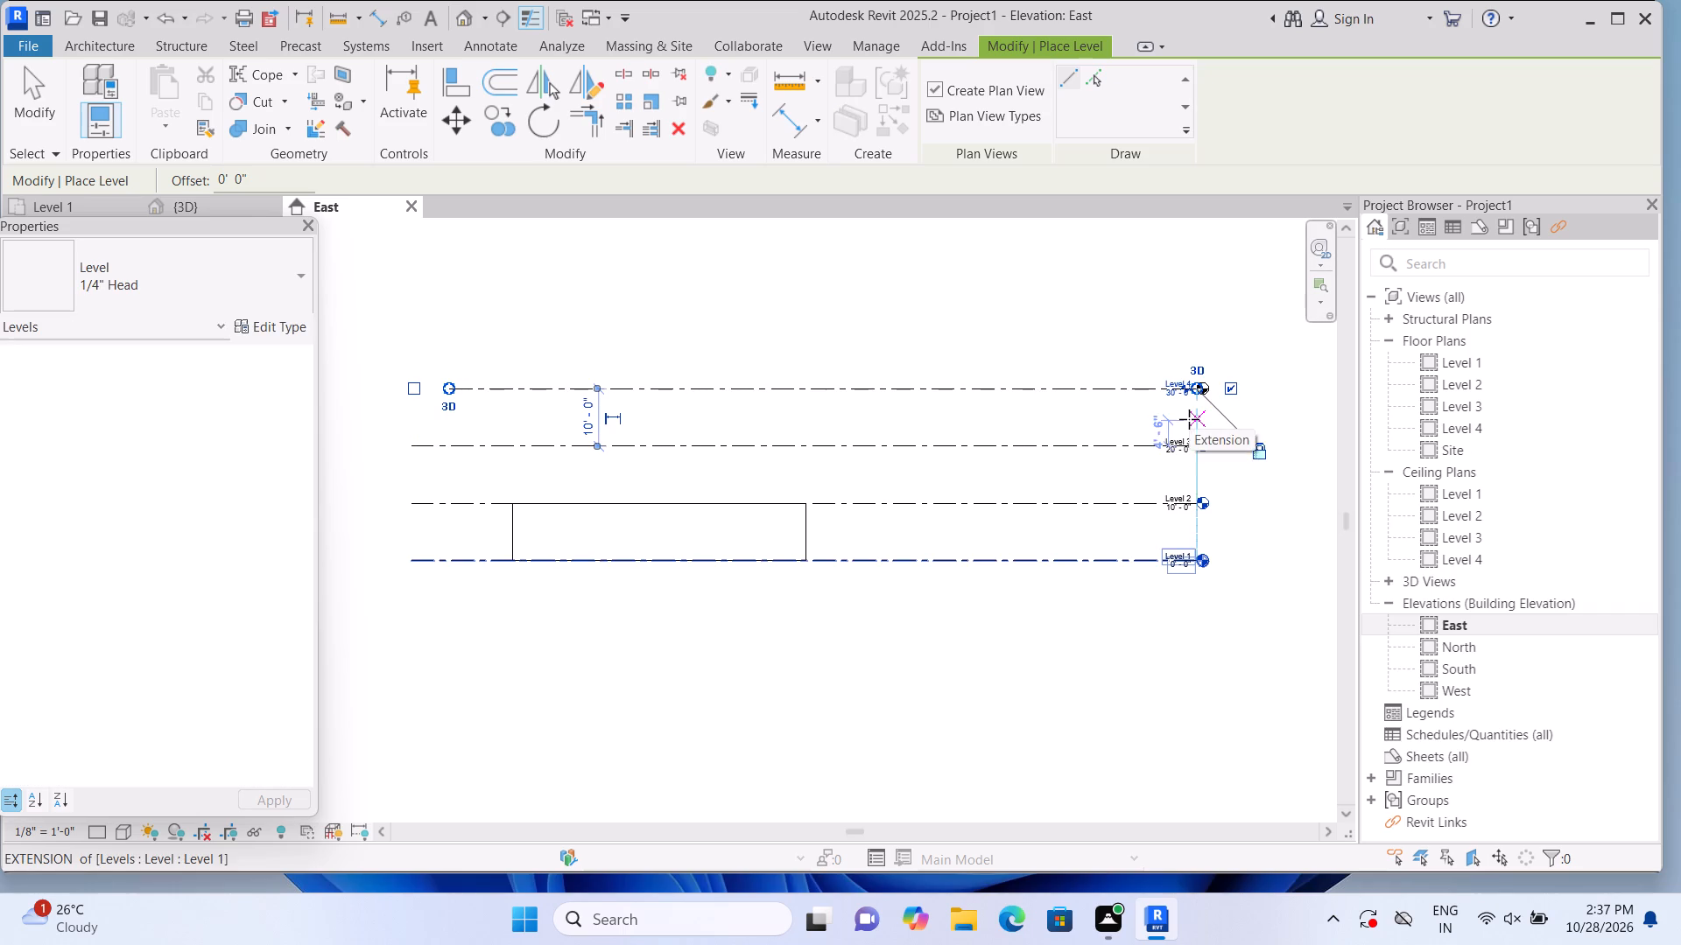
{"action": "key", "text": "Escape"}
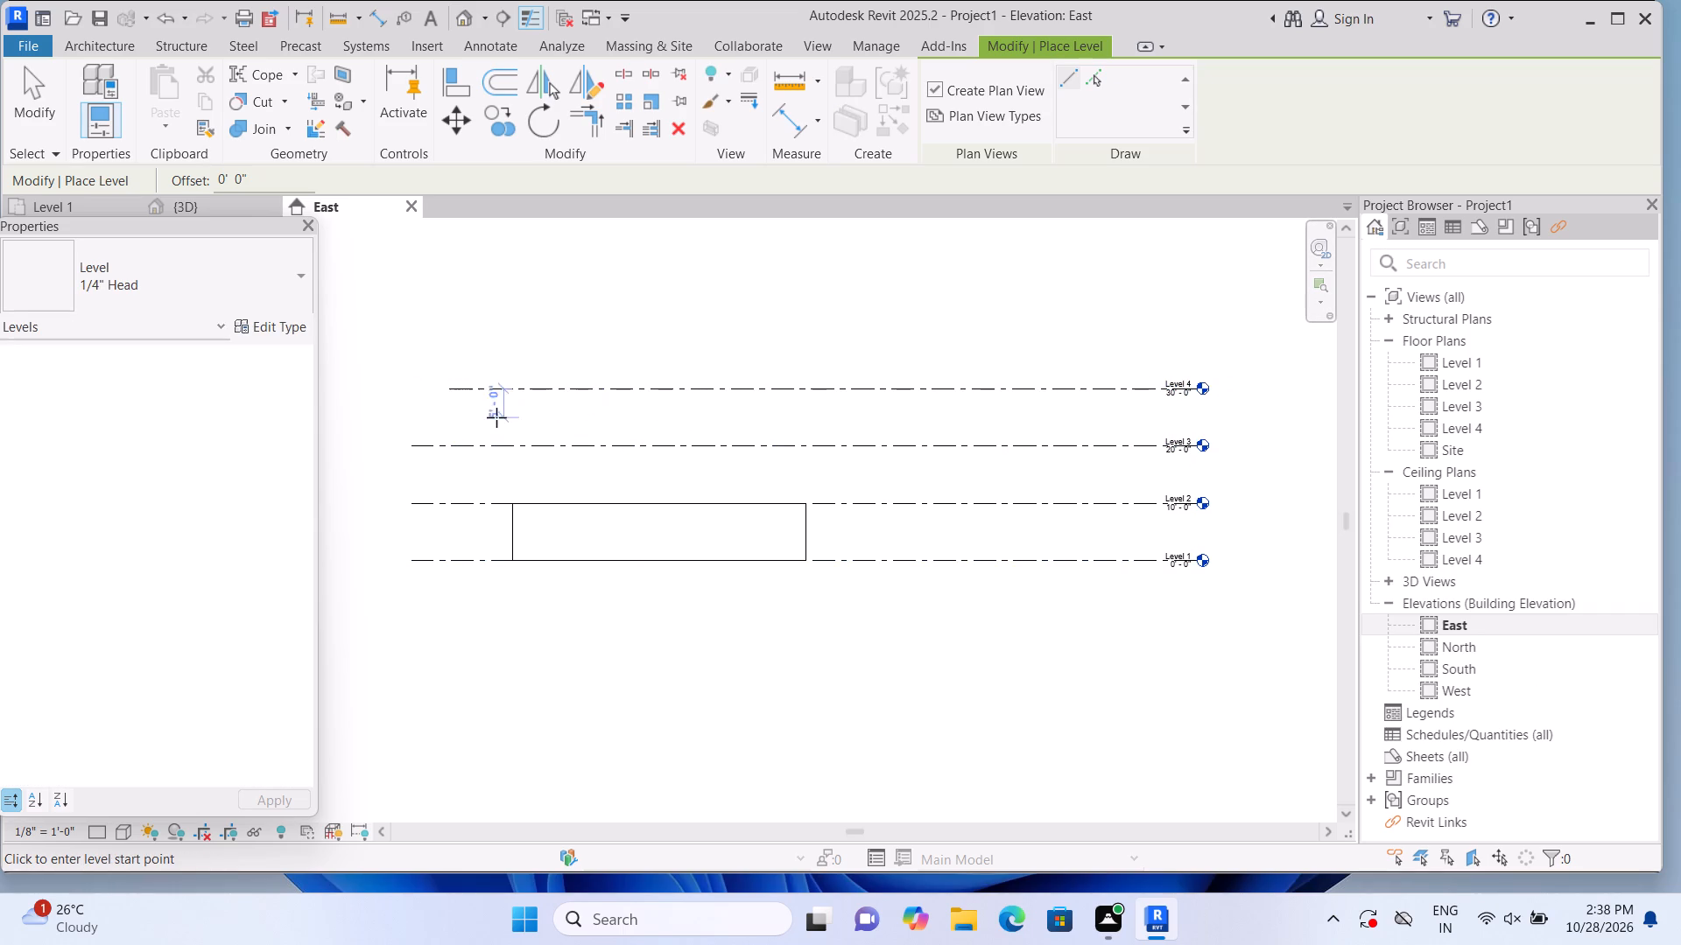
{"action": "left_click_drag", "start_coordinate": [486, 399], "coordinate": [454, 395]}
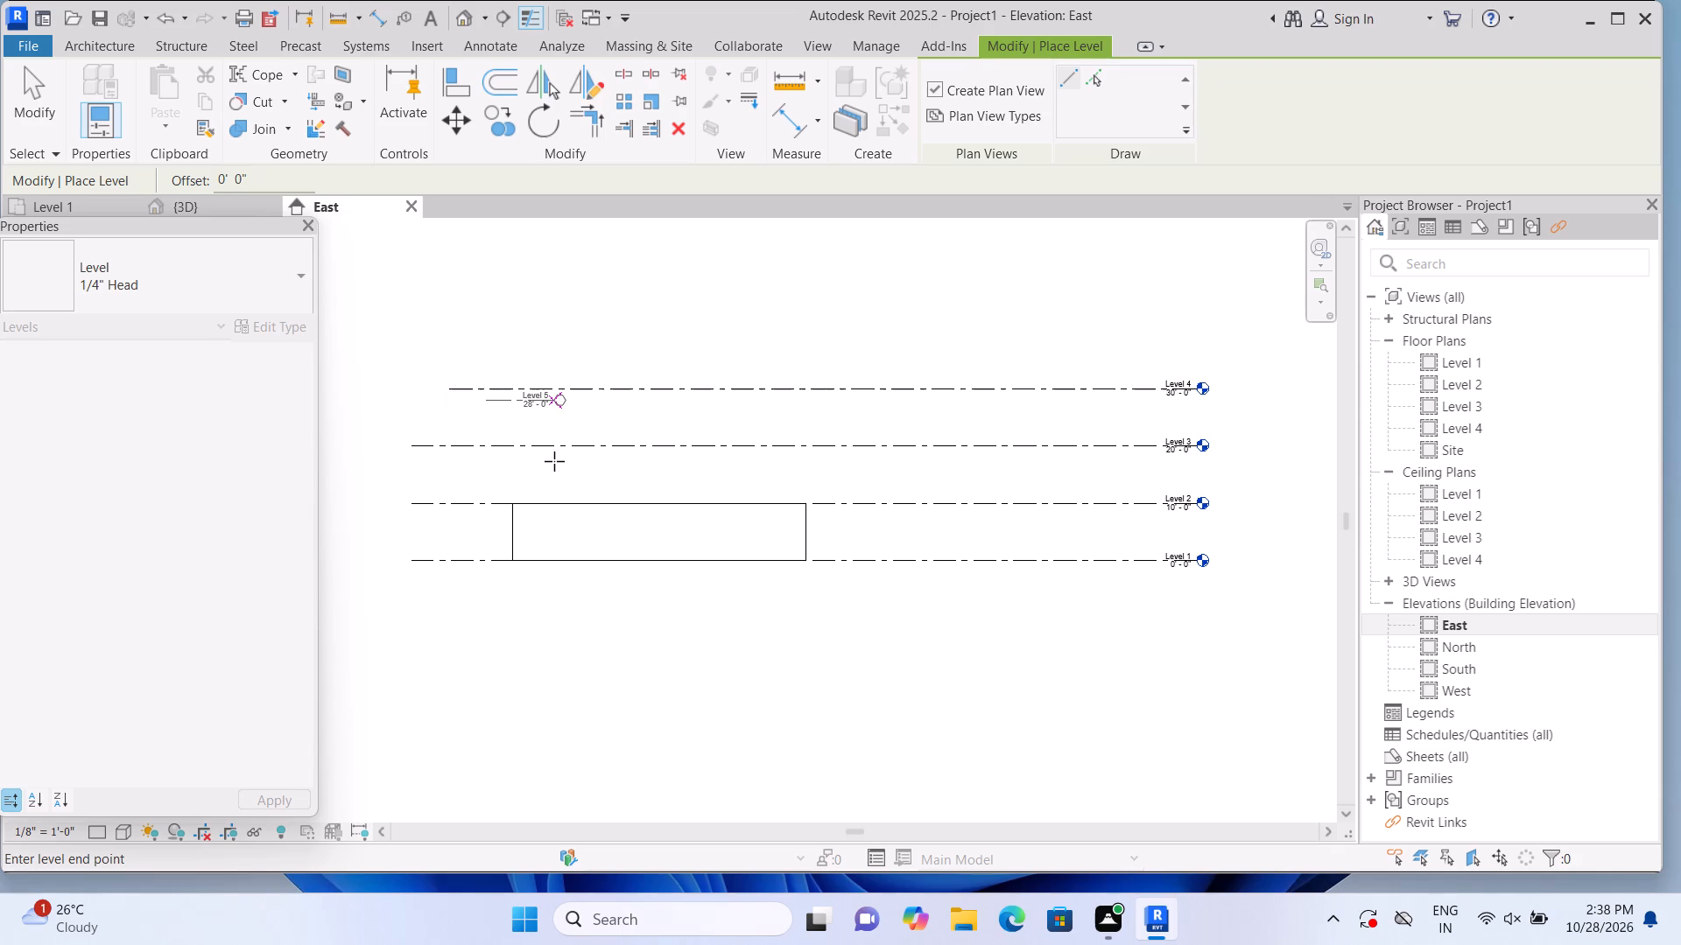
{"action": "key", "text": "Escape"}
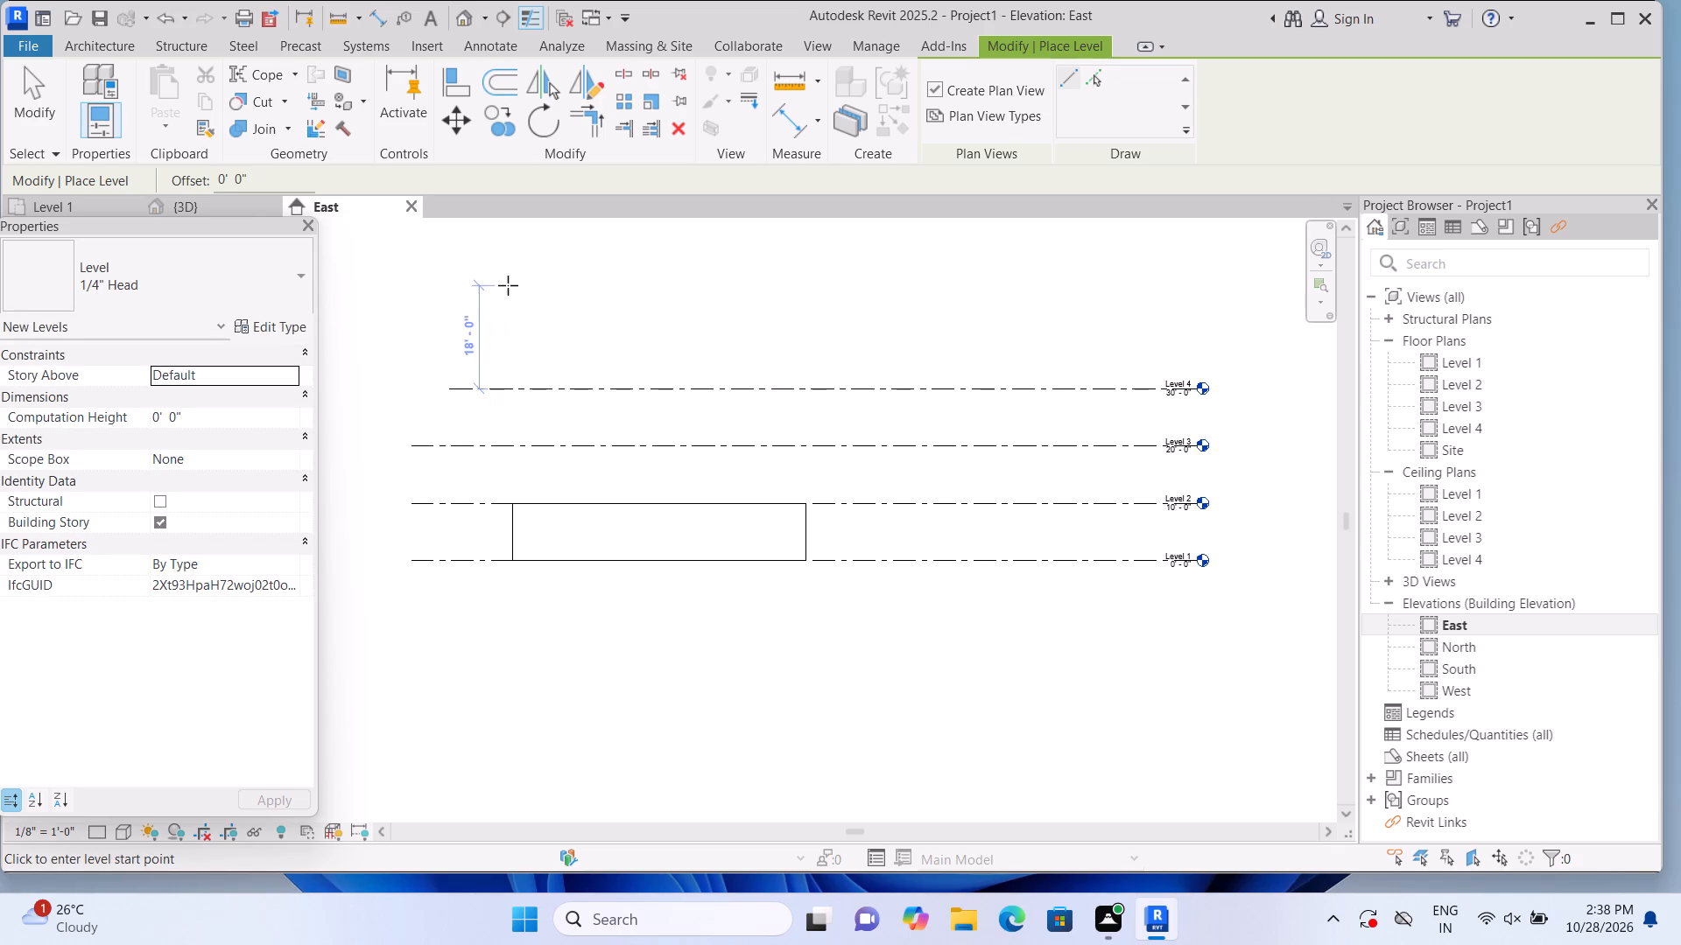
{"action": "left_click", "coordinate": [496, 332]}
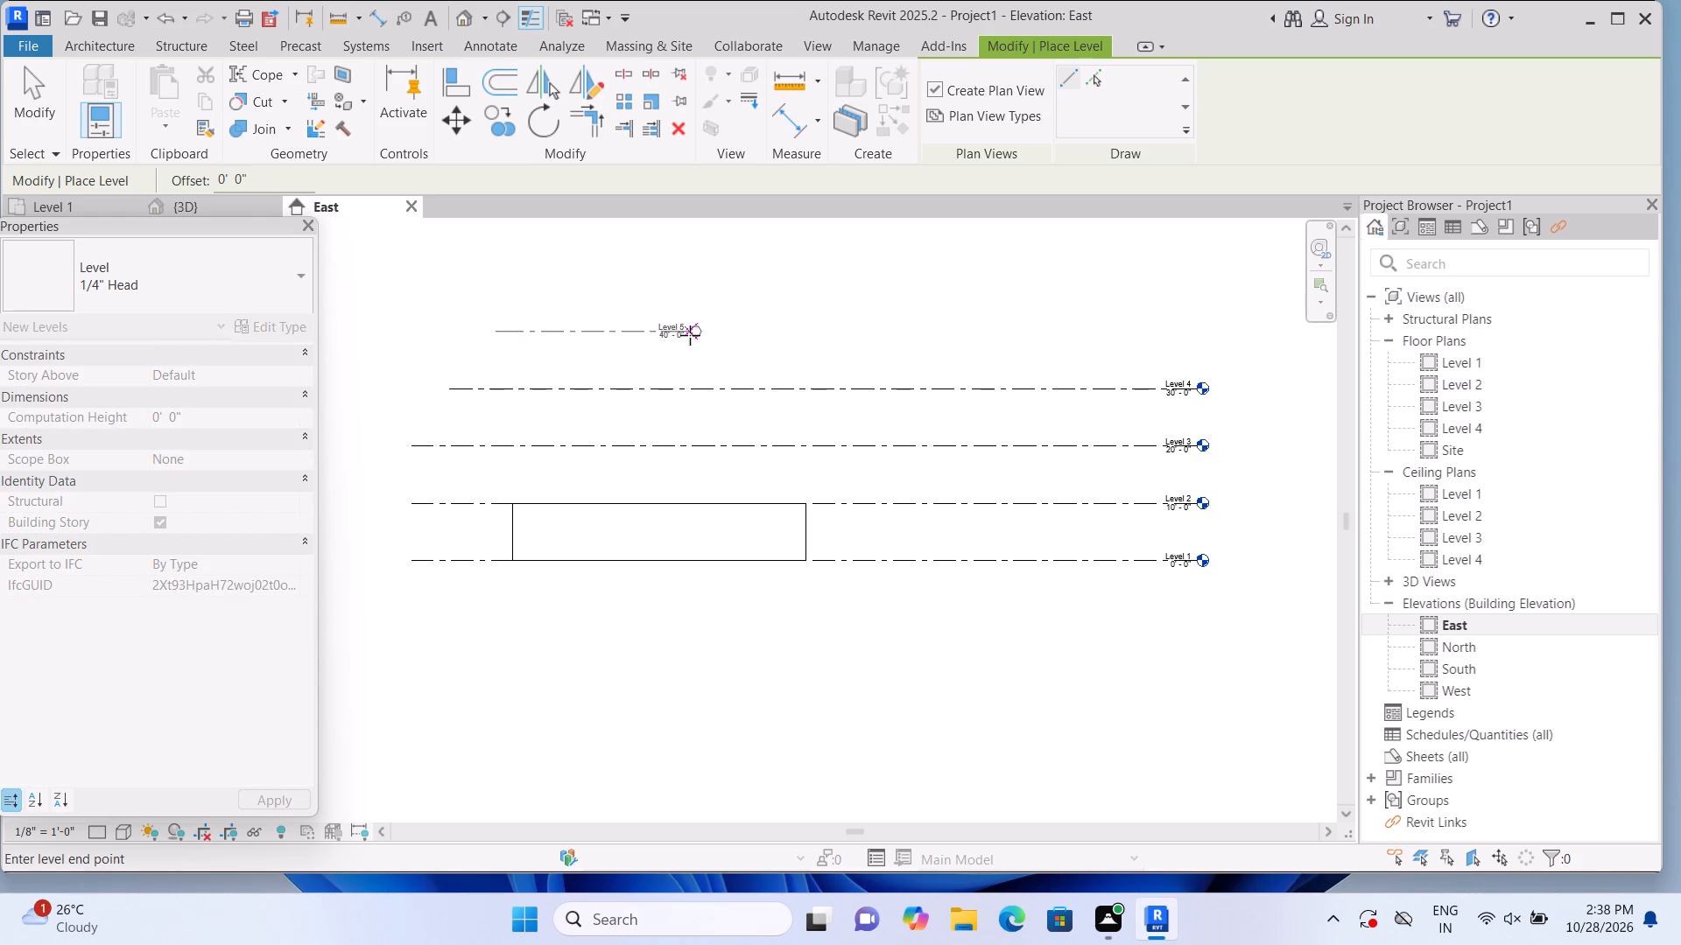
{"action": "left_click", "coordinate": [1192, 304]}
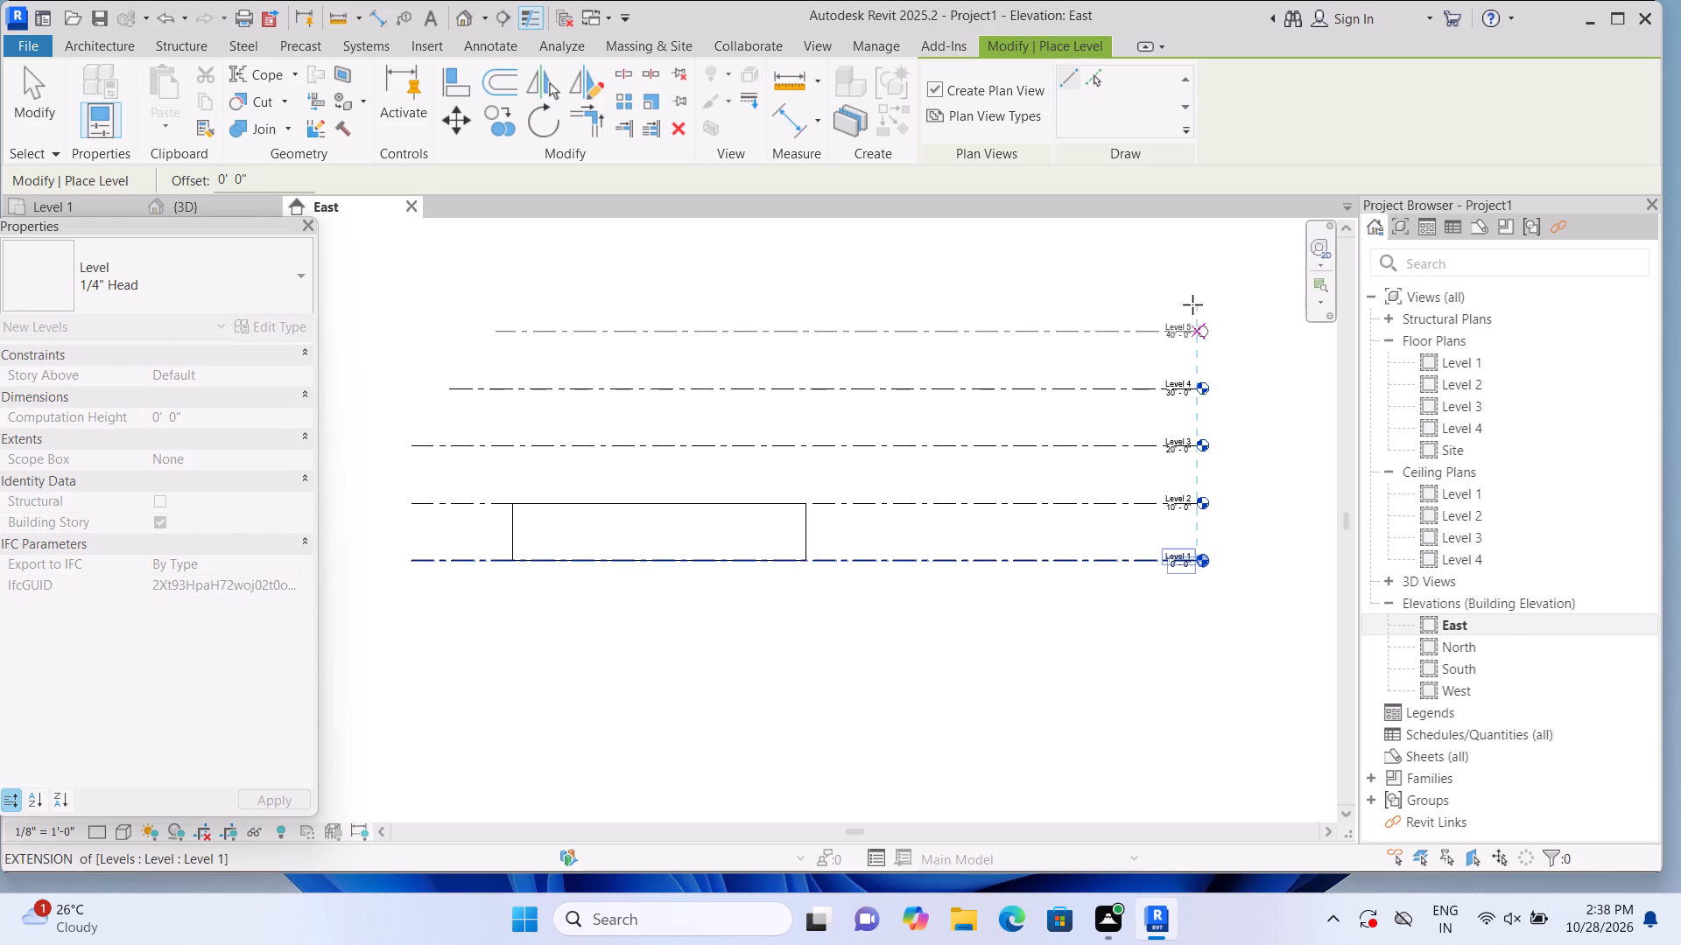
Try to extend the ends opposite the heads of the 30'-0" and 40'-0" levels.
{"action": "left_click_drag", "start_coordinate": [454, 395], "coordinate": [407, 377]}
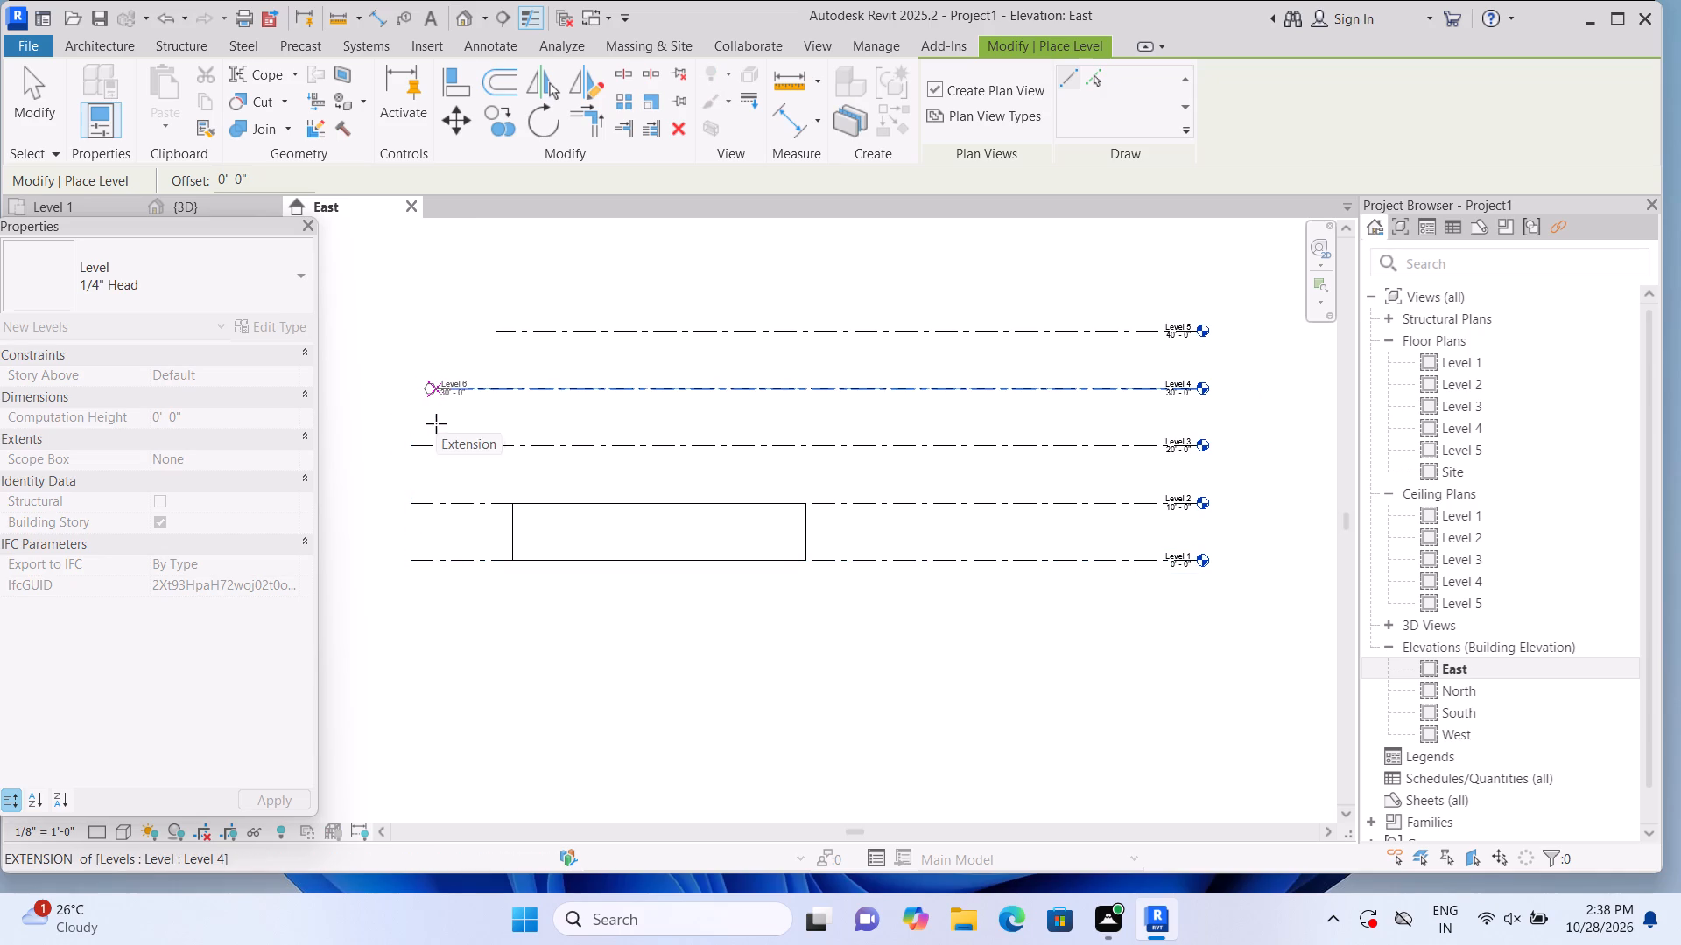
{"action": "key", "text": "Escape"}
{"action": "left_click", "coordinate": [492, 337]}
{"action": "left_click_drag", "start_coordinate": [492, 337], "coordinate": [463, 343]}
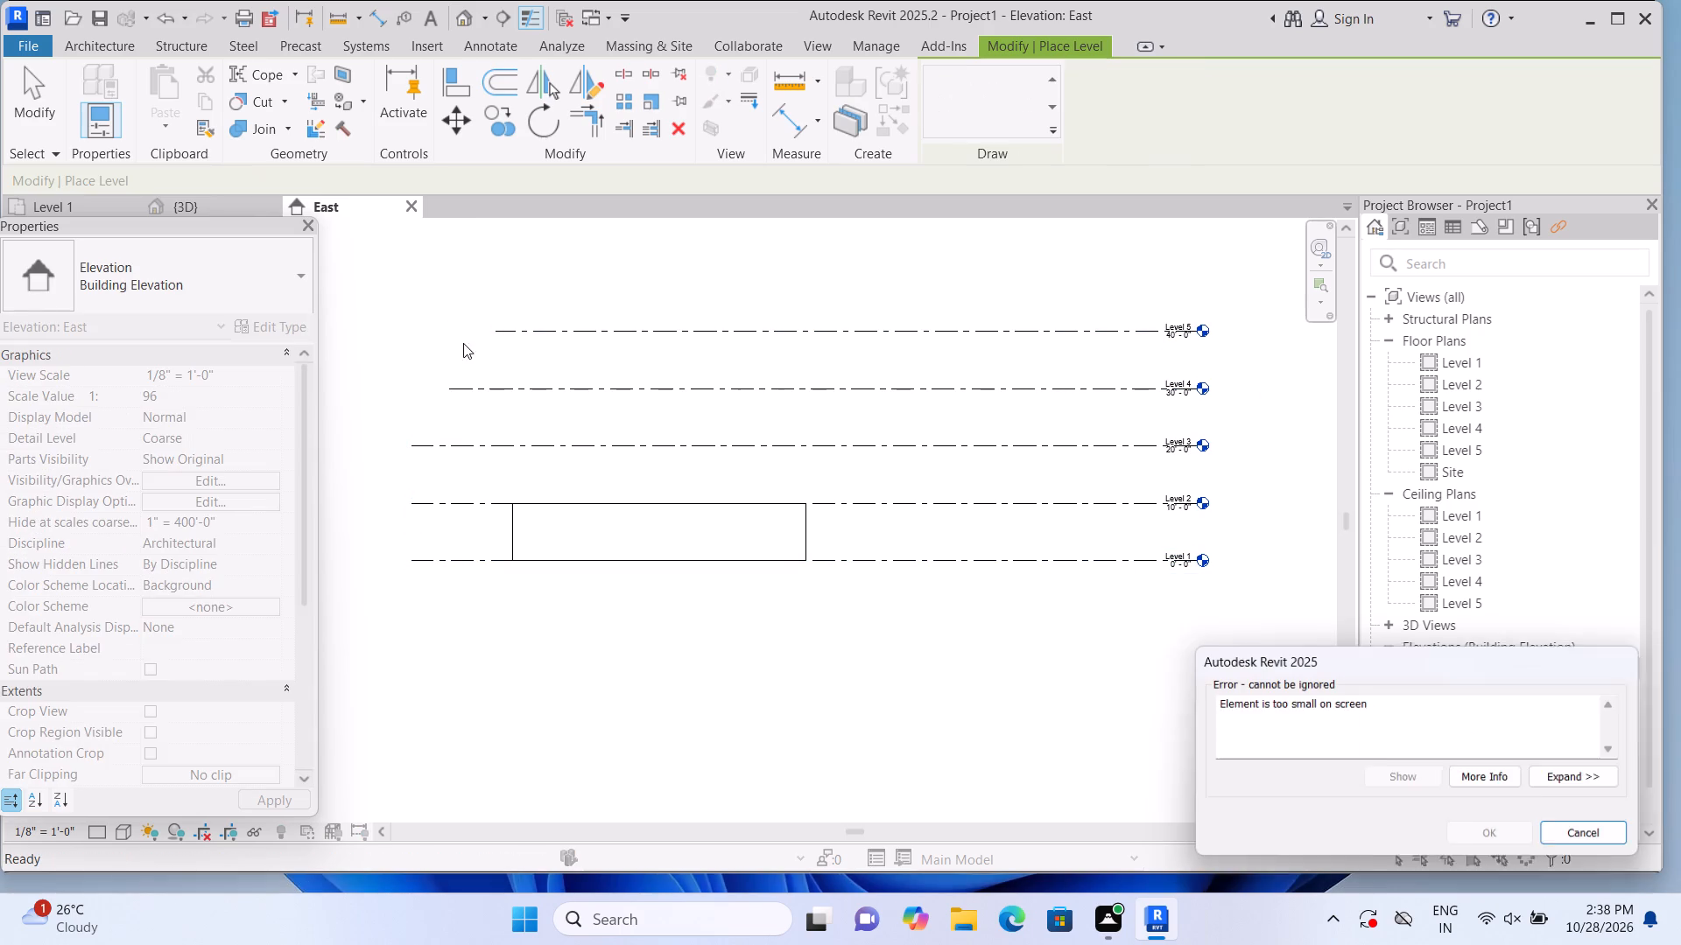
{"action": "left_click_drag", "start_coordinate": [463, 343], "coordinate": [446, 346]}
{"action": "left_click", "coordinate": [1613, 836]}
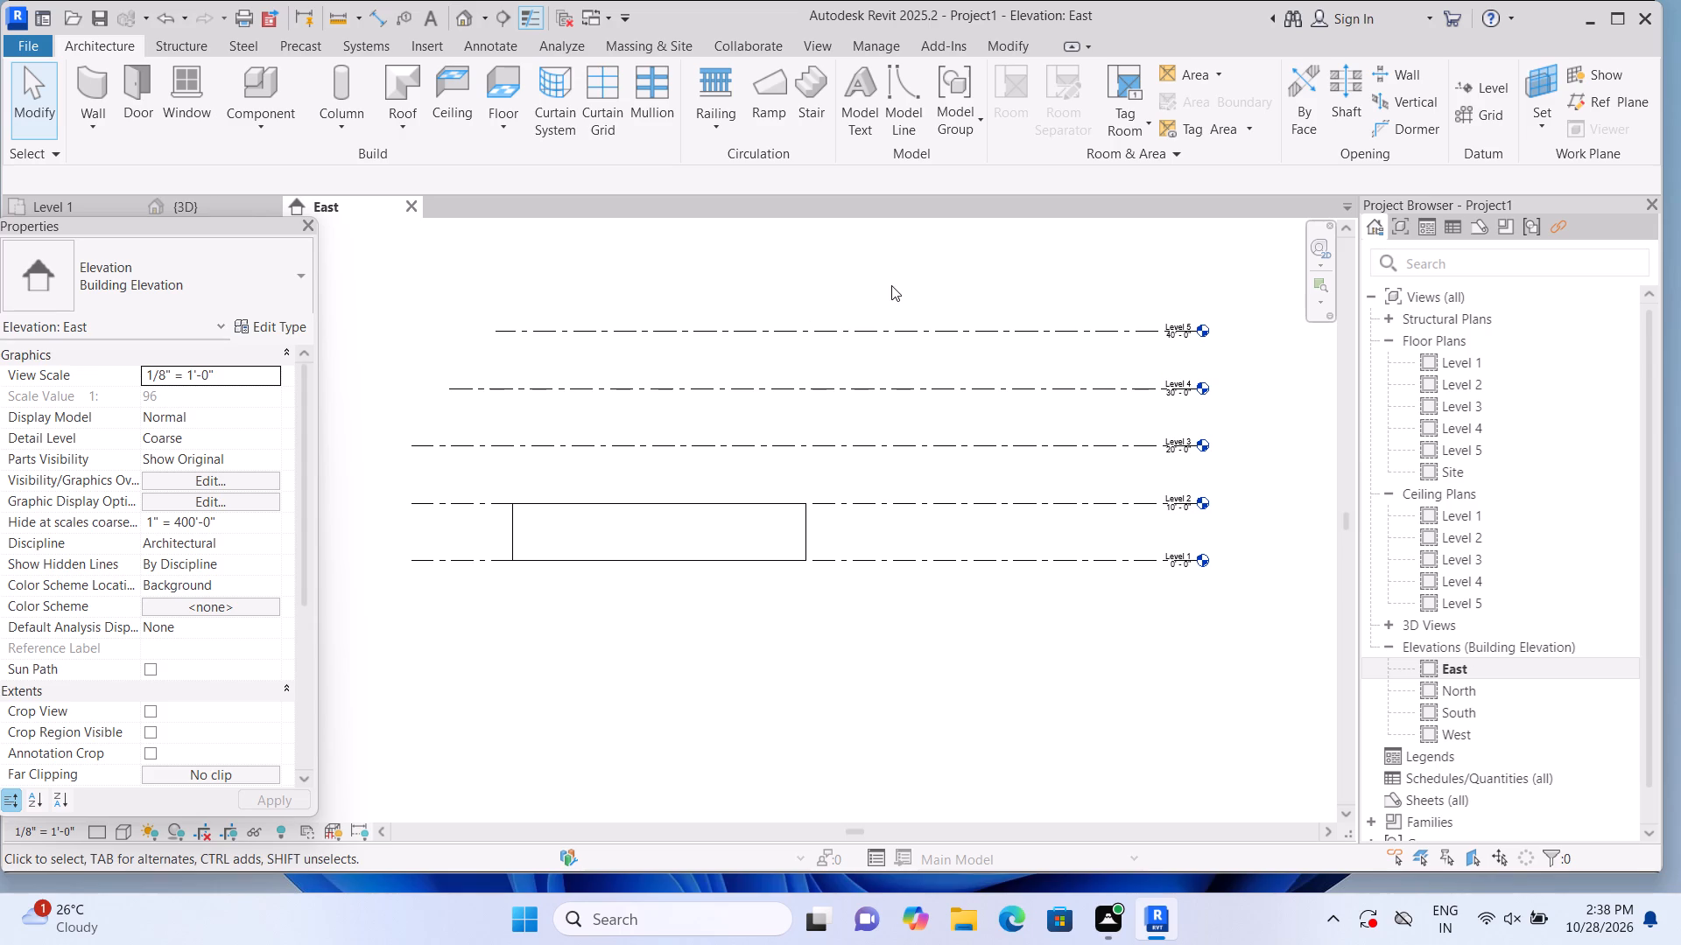
Draw a level at 50'-0", with its head aligned to the levels below.
{"action": "type", "text": "ll"}
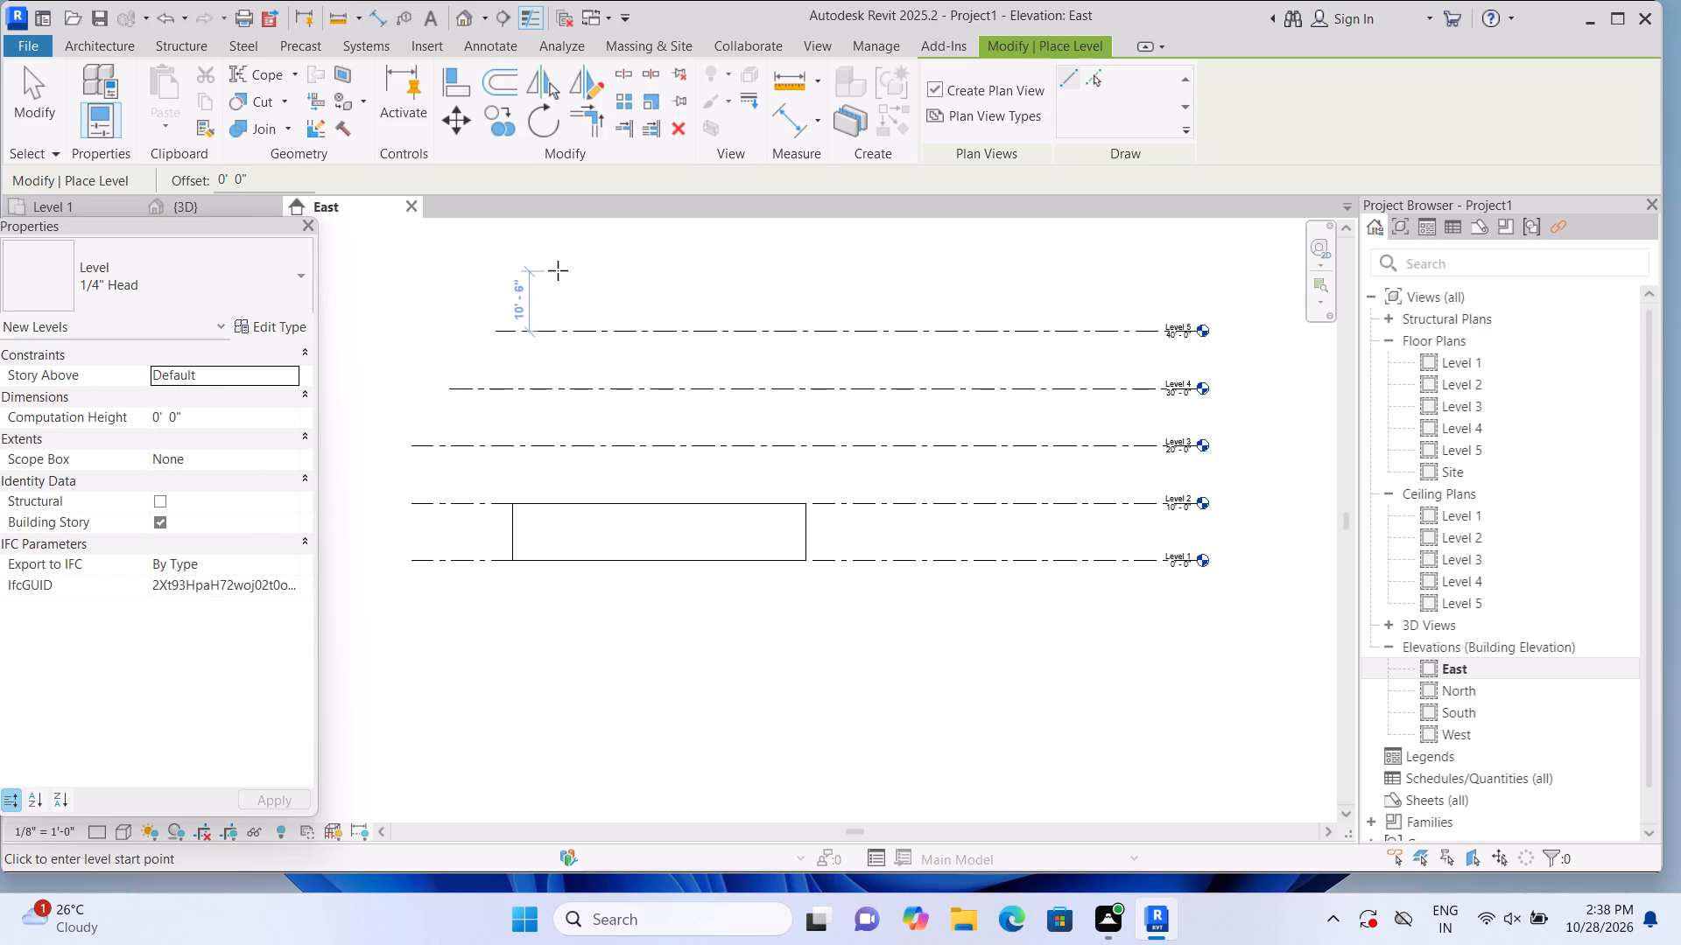
{"action": "left_click", "coordinate": [558, 274]}
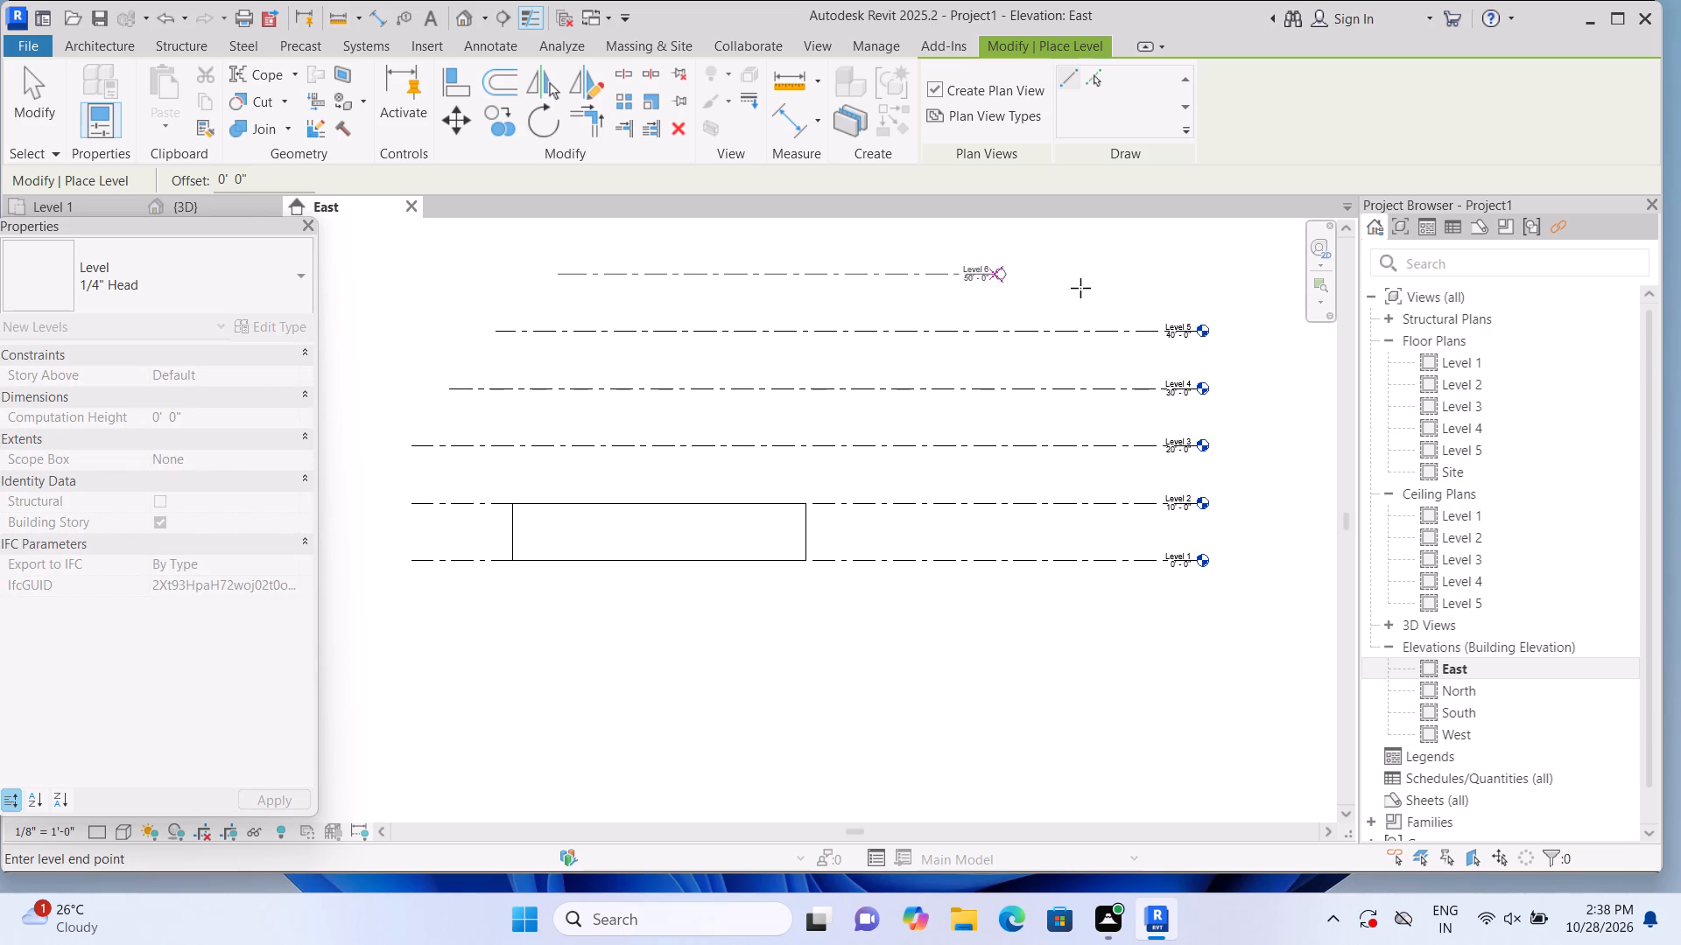
{"action": "left_click", "coordinate": [1191, 306]}
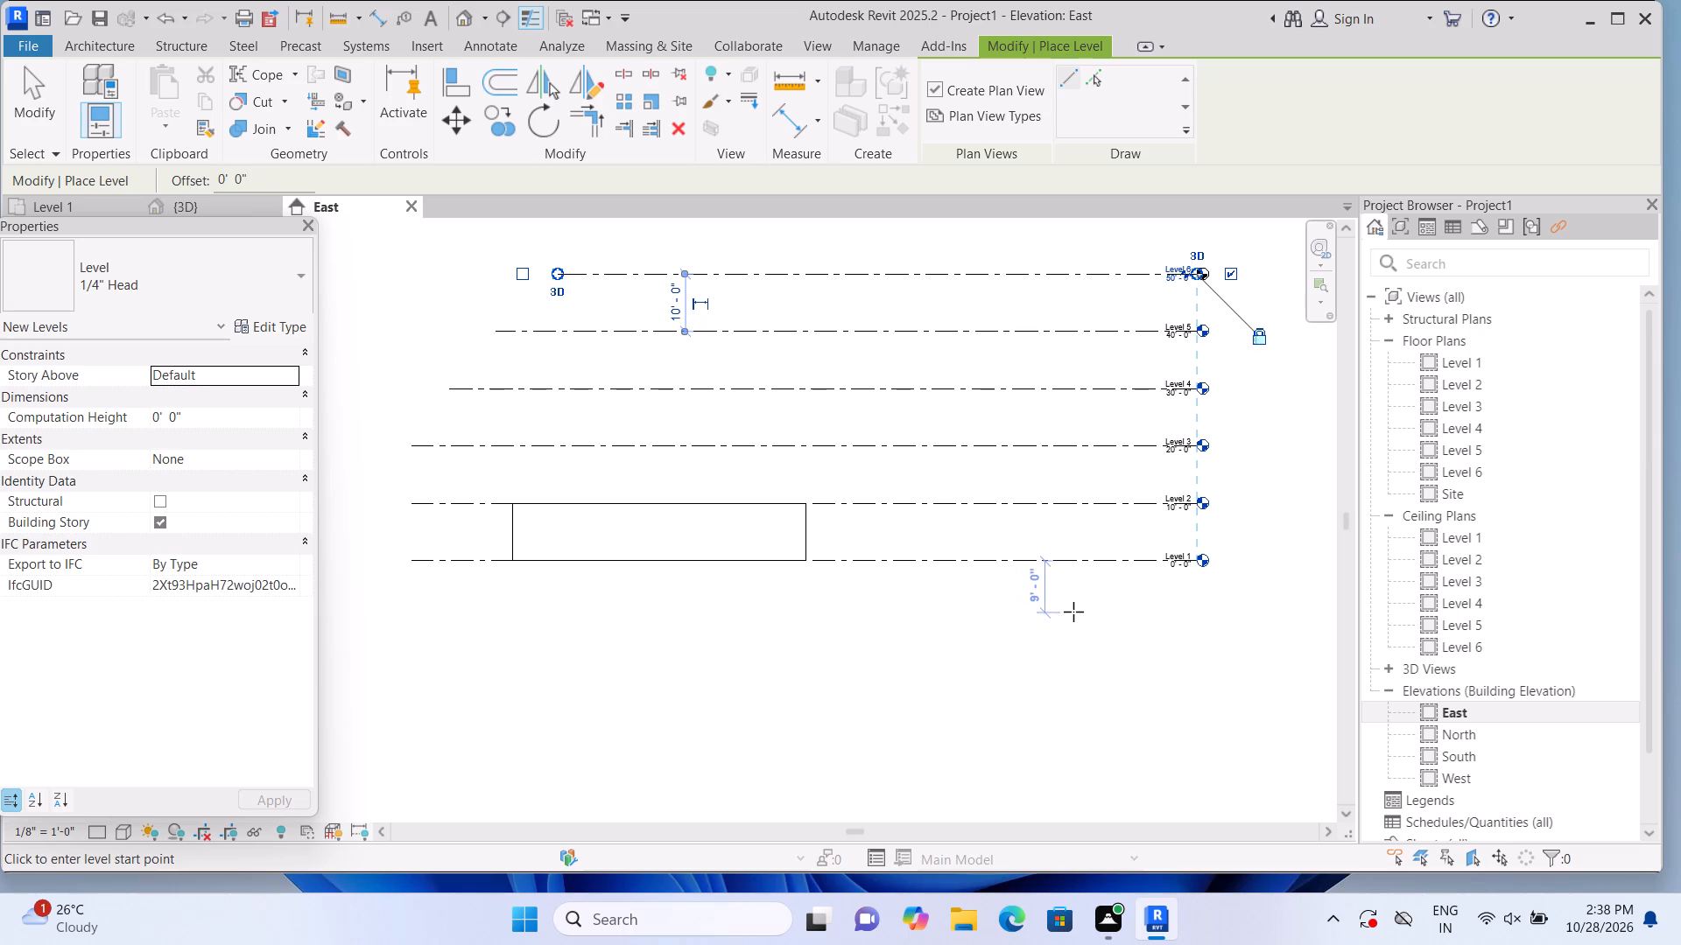
{"action": "key", "text": "Escape"}
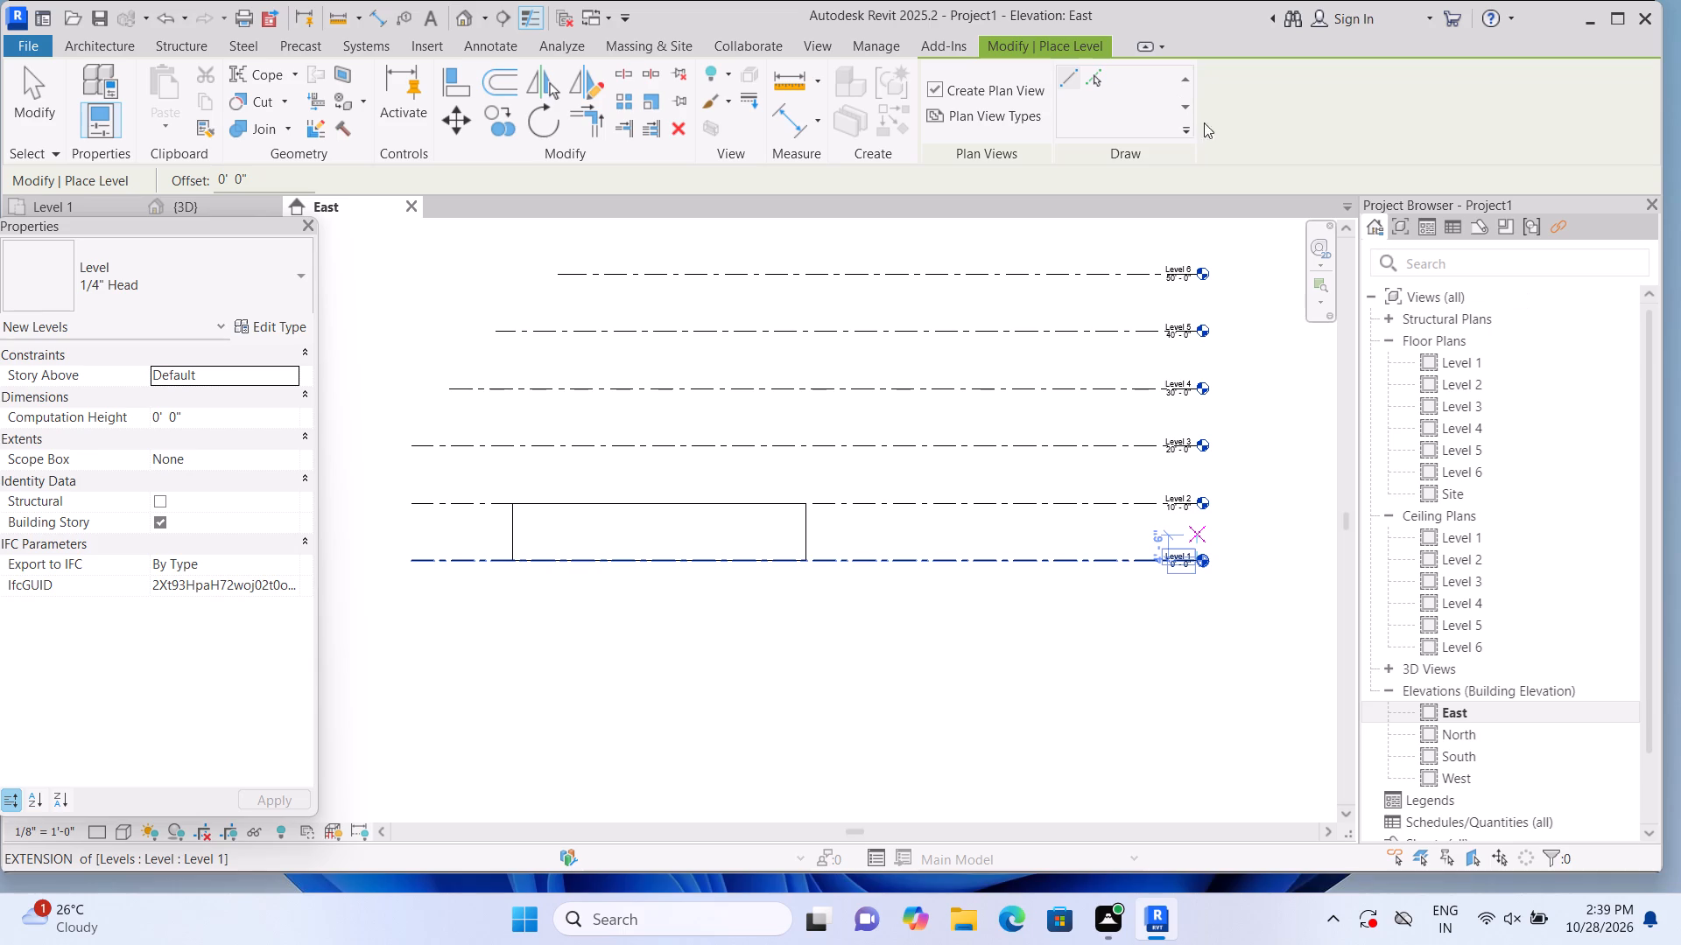
In the Level 1 floor plan, create an in-place component in the Generic Models category and start a solid Extrusion.
{"action": "double_click", "coordinate": [1426, 360]}
{"action": "scroll", "coordinate": [873, 632], "scroll_direction": "down", "scroll_amount": 2}
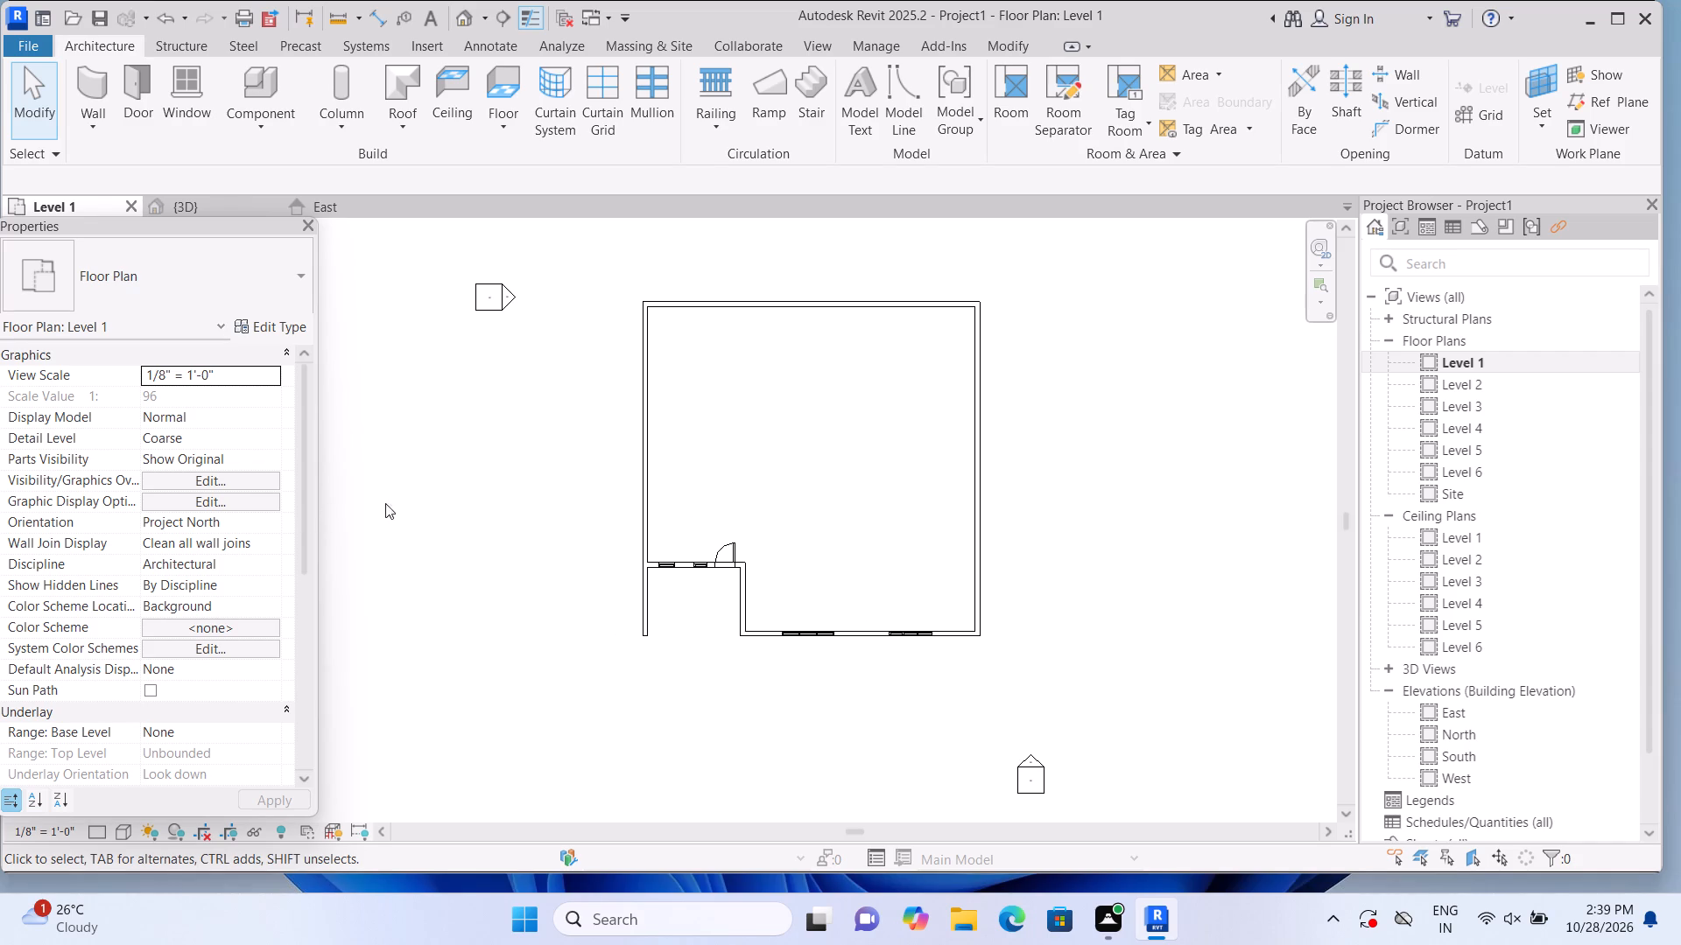
{"action": "scroll", "coordinate": [525, 613], "scroll_direction": "up", "scroll_amount": 1}
{"action": "middle_click_drag", "start_coordinate": [525, 613], "coordinate": [443, 671]}
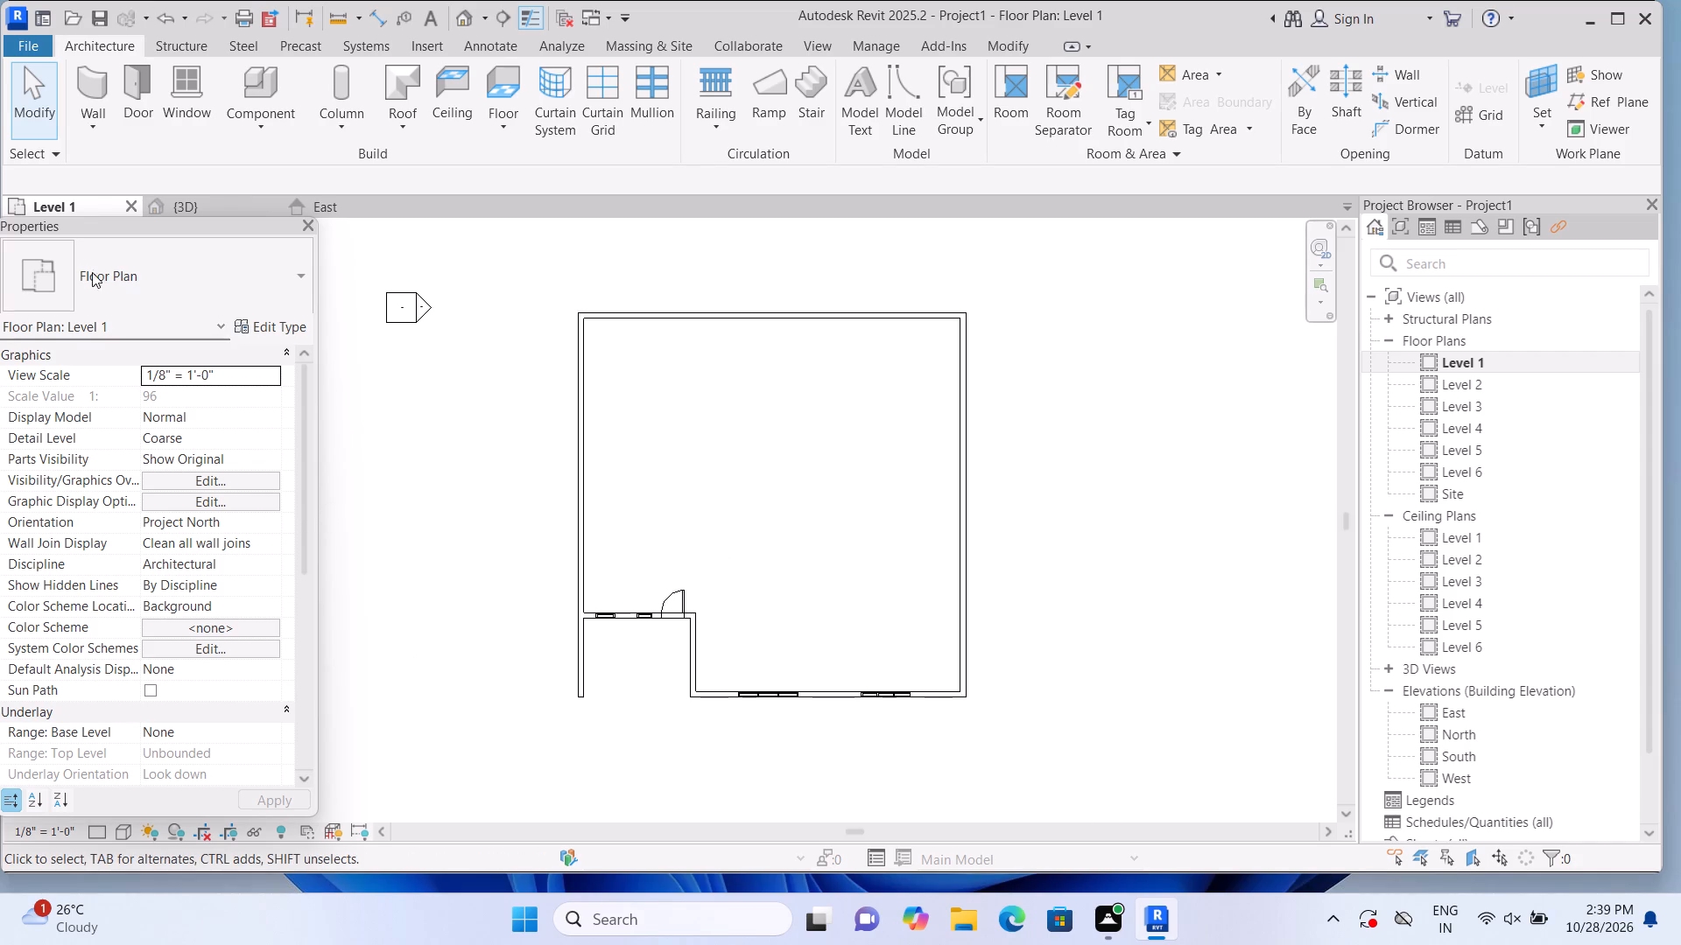
{"action": "scroll", "coordinate": [653, 674], "scroll_direction": "up", "scroll_amount": 2}
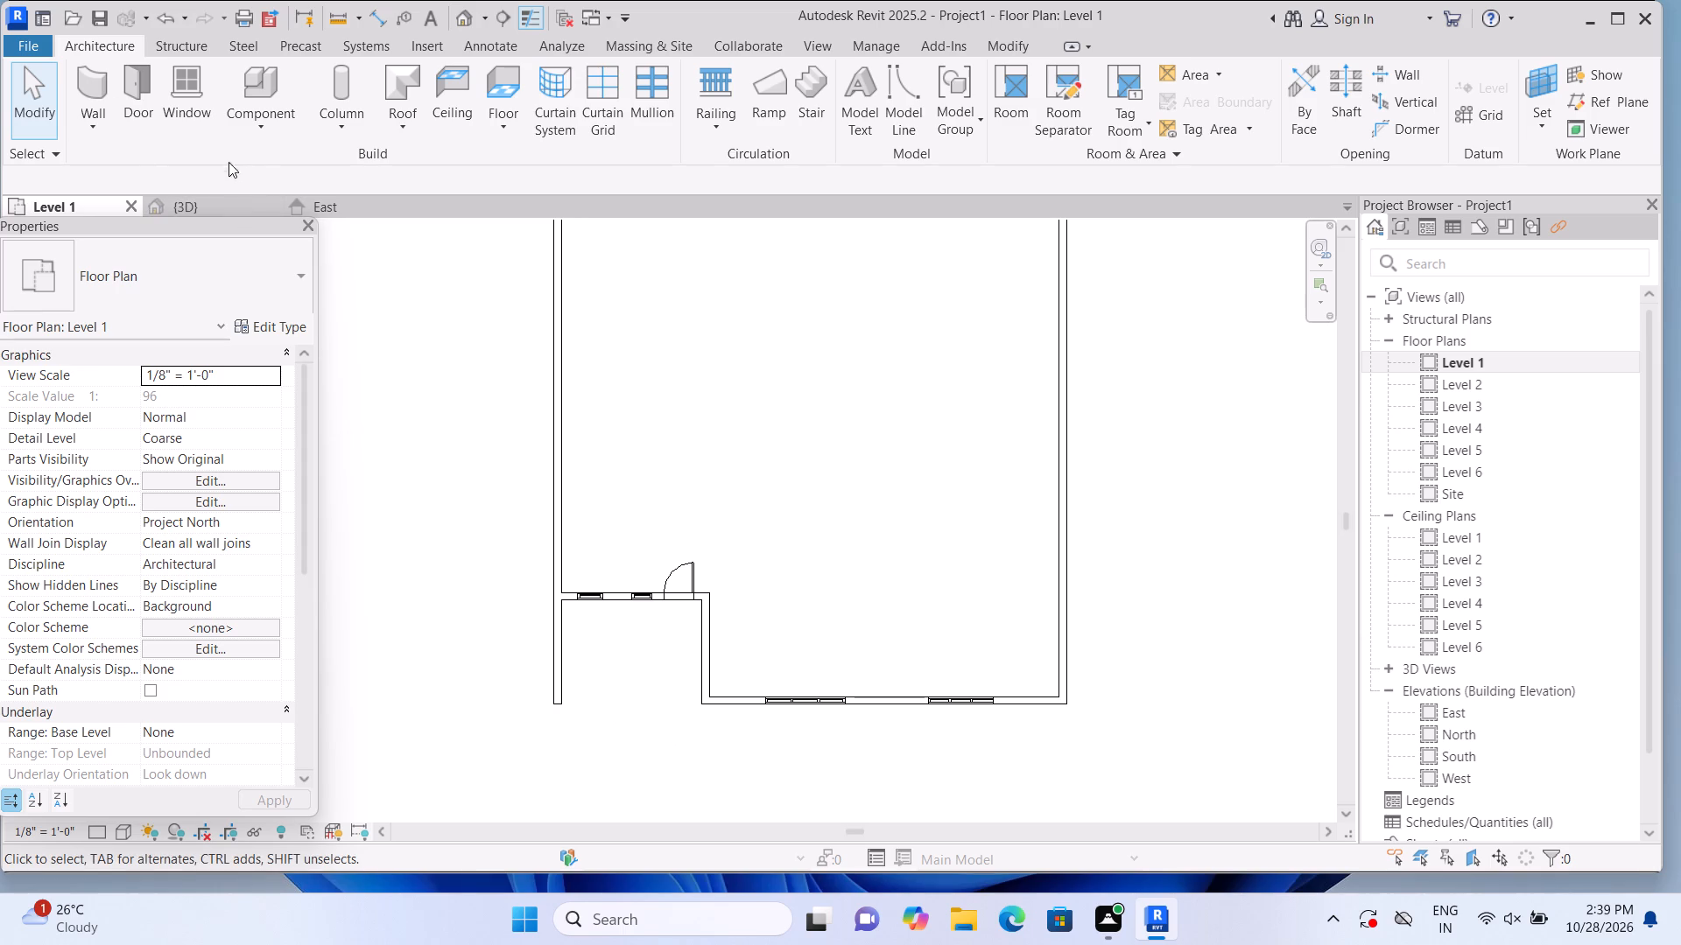
{"action": "left_click", "coordinate": [255, 137]}
{"action": "left_click", "coordinate": [313, 220]}
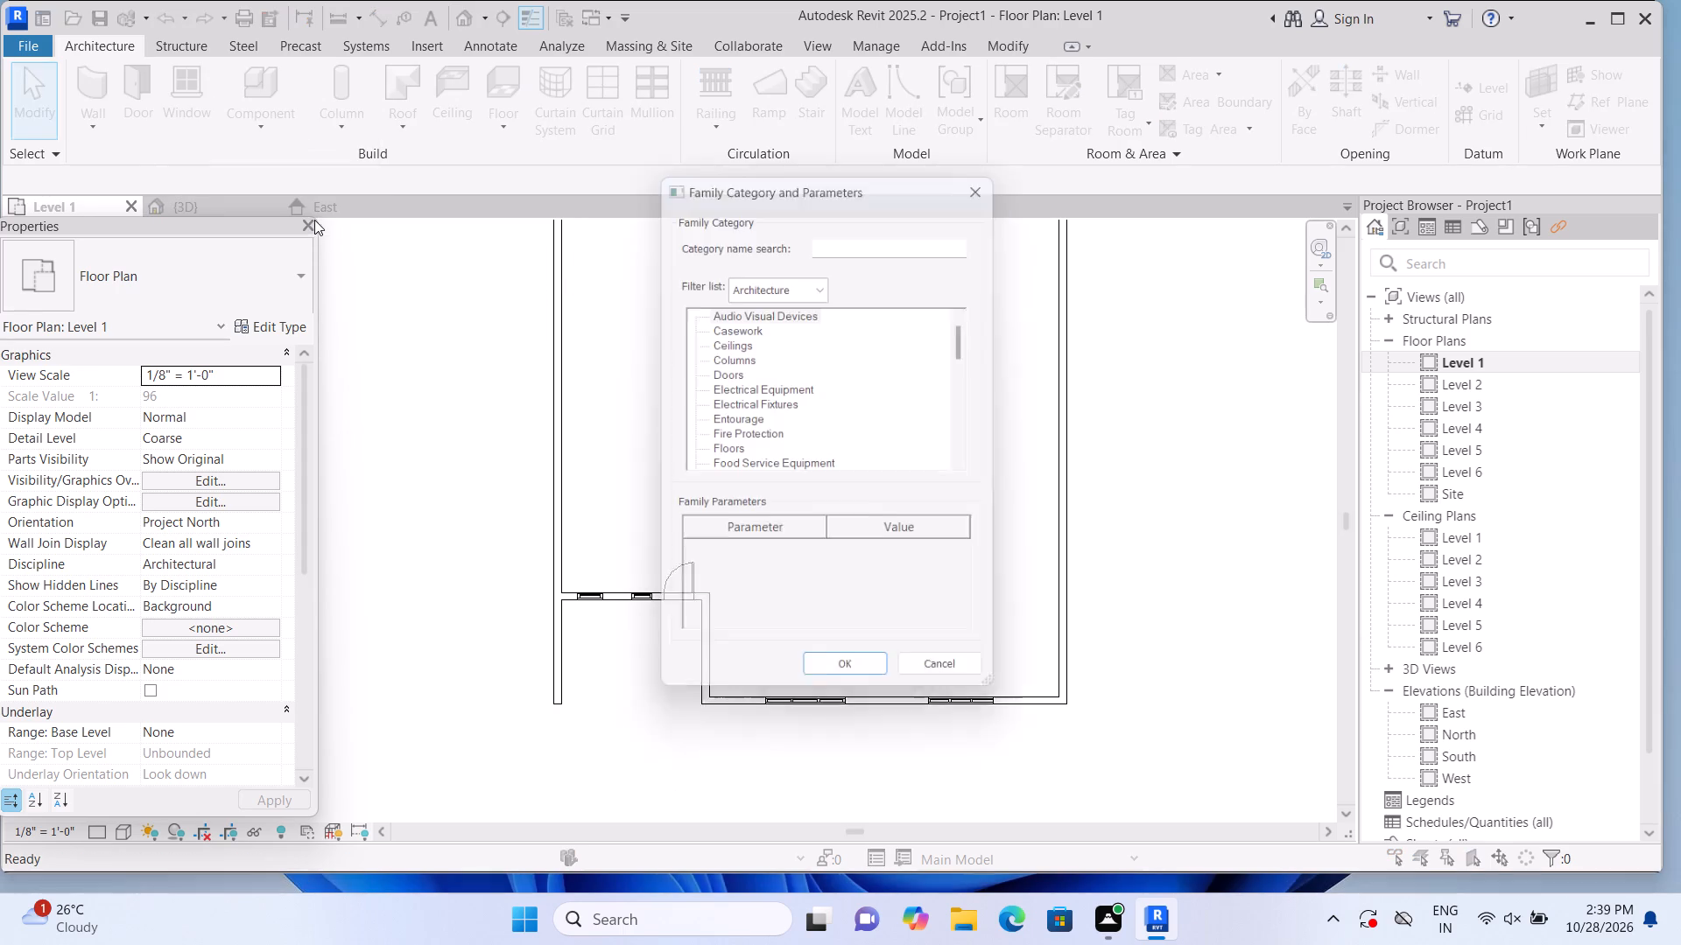
{"action": "scroll", "coordinate": [751, 387], "scroll_direction": "down", "scroll_amount": 5}
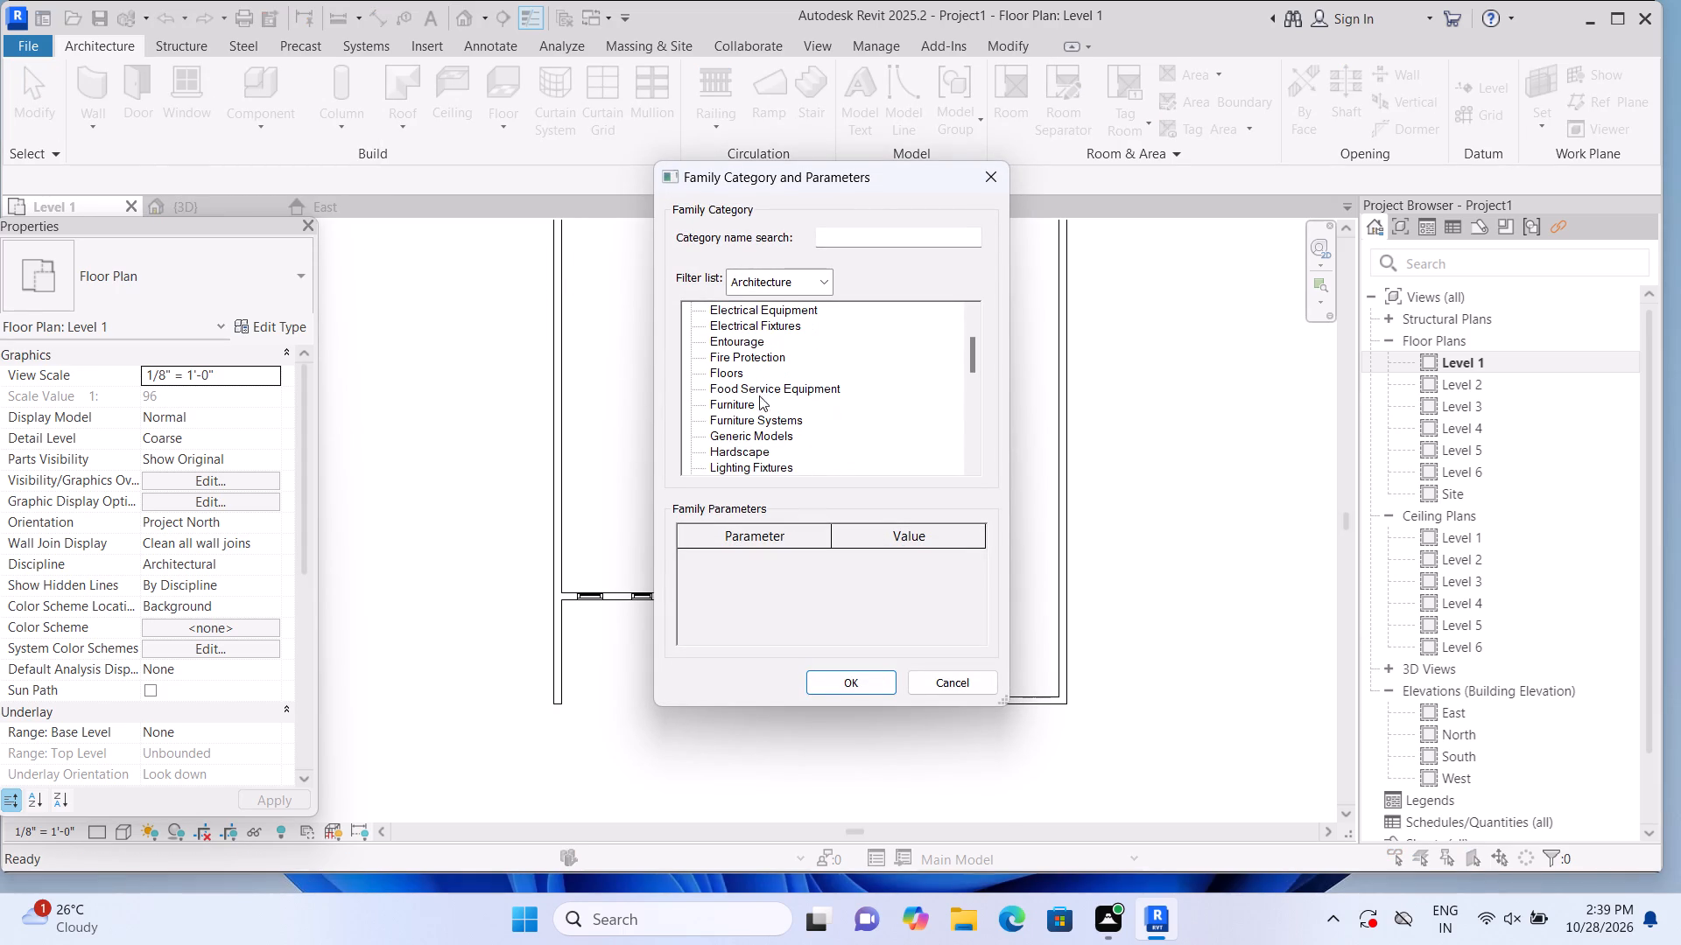
{"action": "left_click", "coordinate": [768, 430]}
{"action": "left_click", "coordinate": [876, 682]}
{"action": "left_click", "coordinate": [883, 500]}
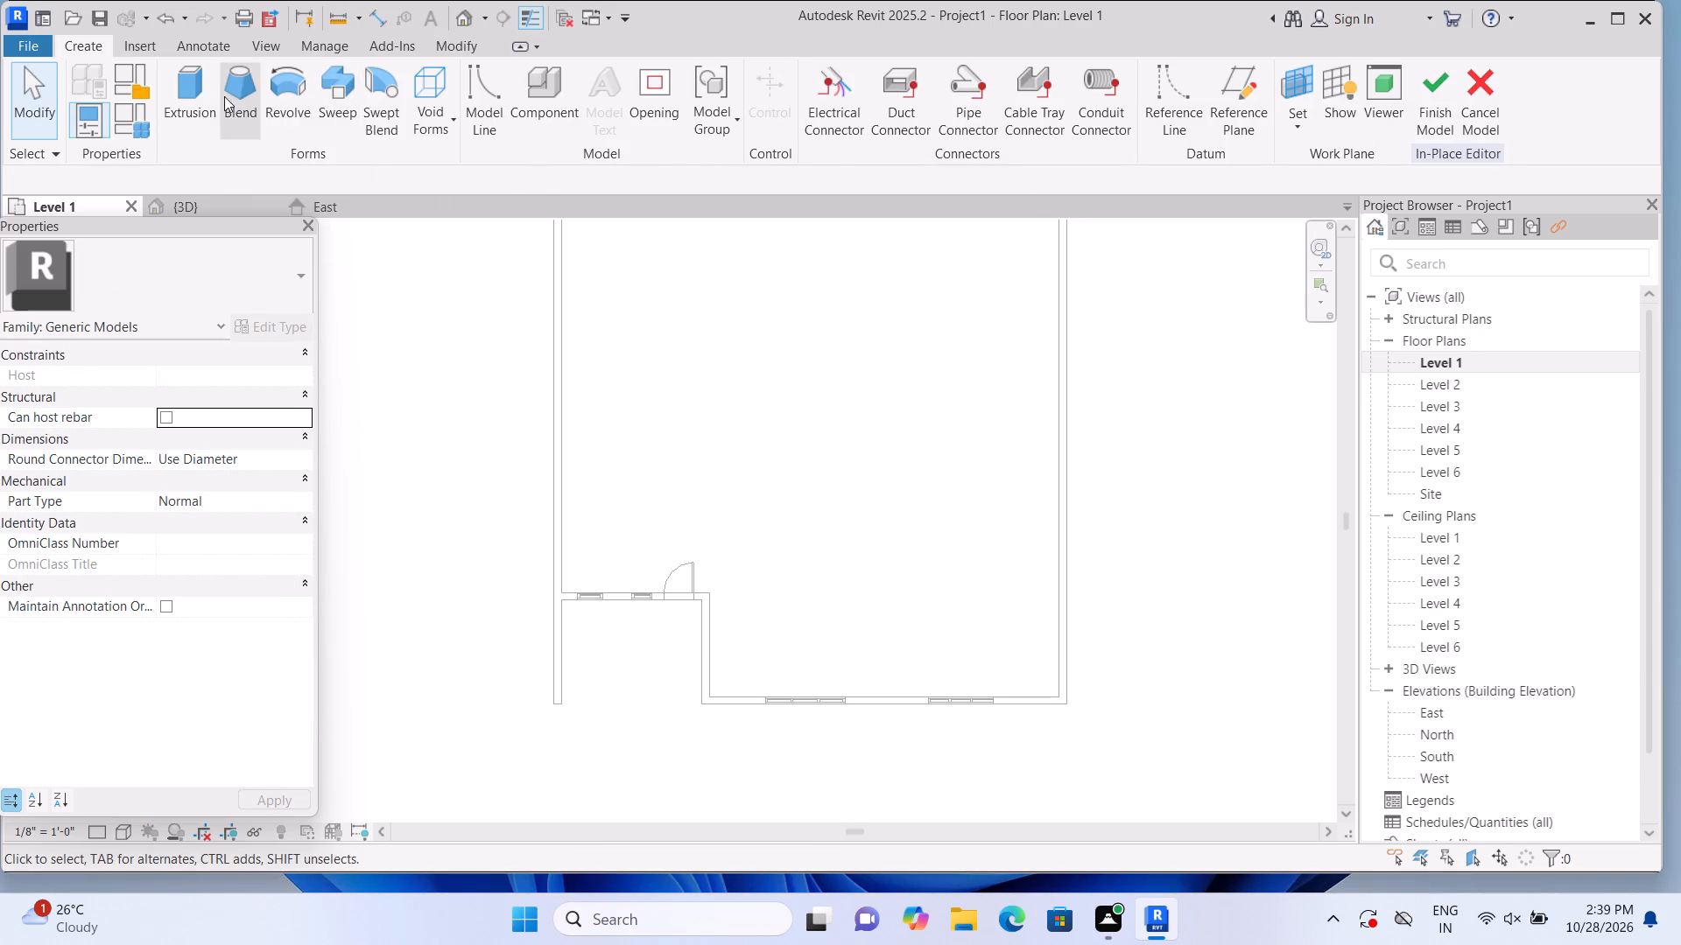
{"action": "left_click", "coordinate": [187, 106]}
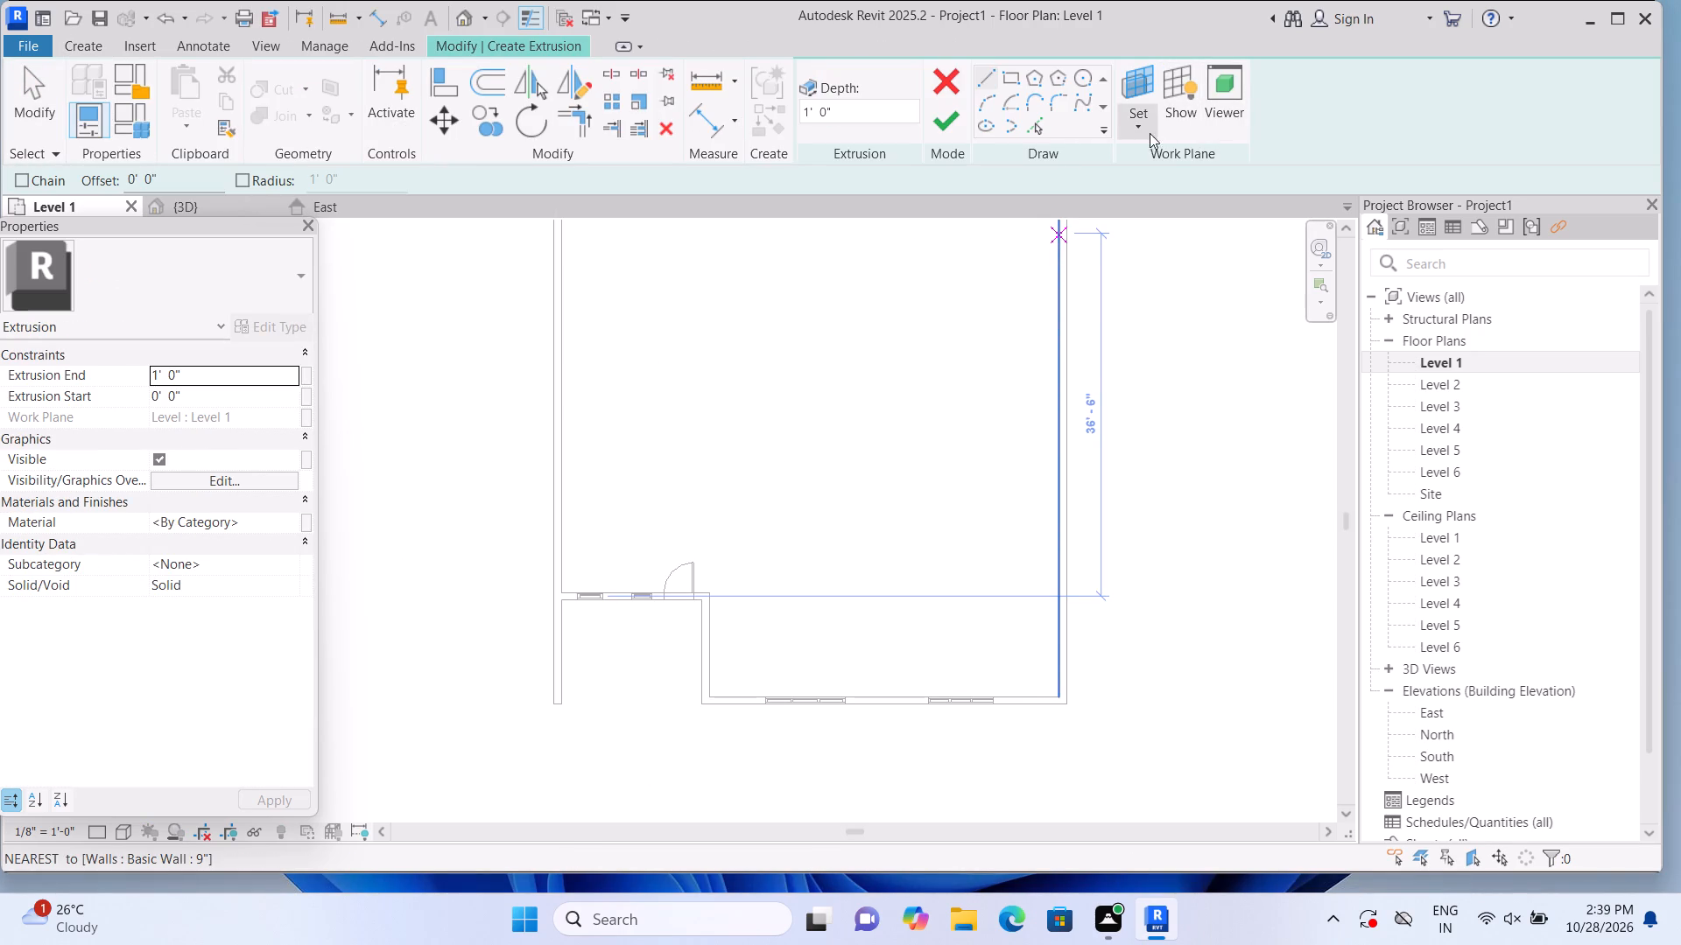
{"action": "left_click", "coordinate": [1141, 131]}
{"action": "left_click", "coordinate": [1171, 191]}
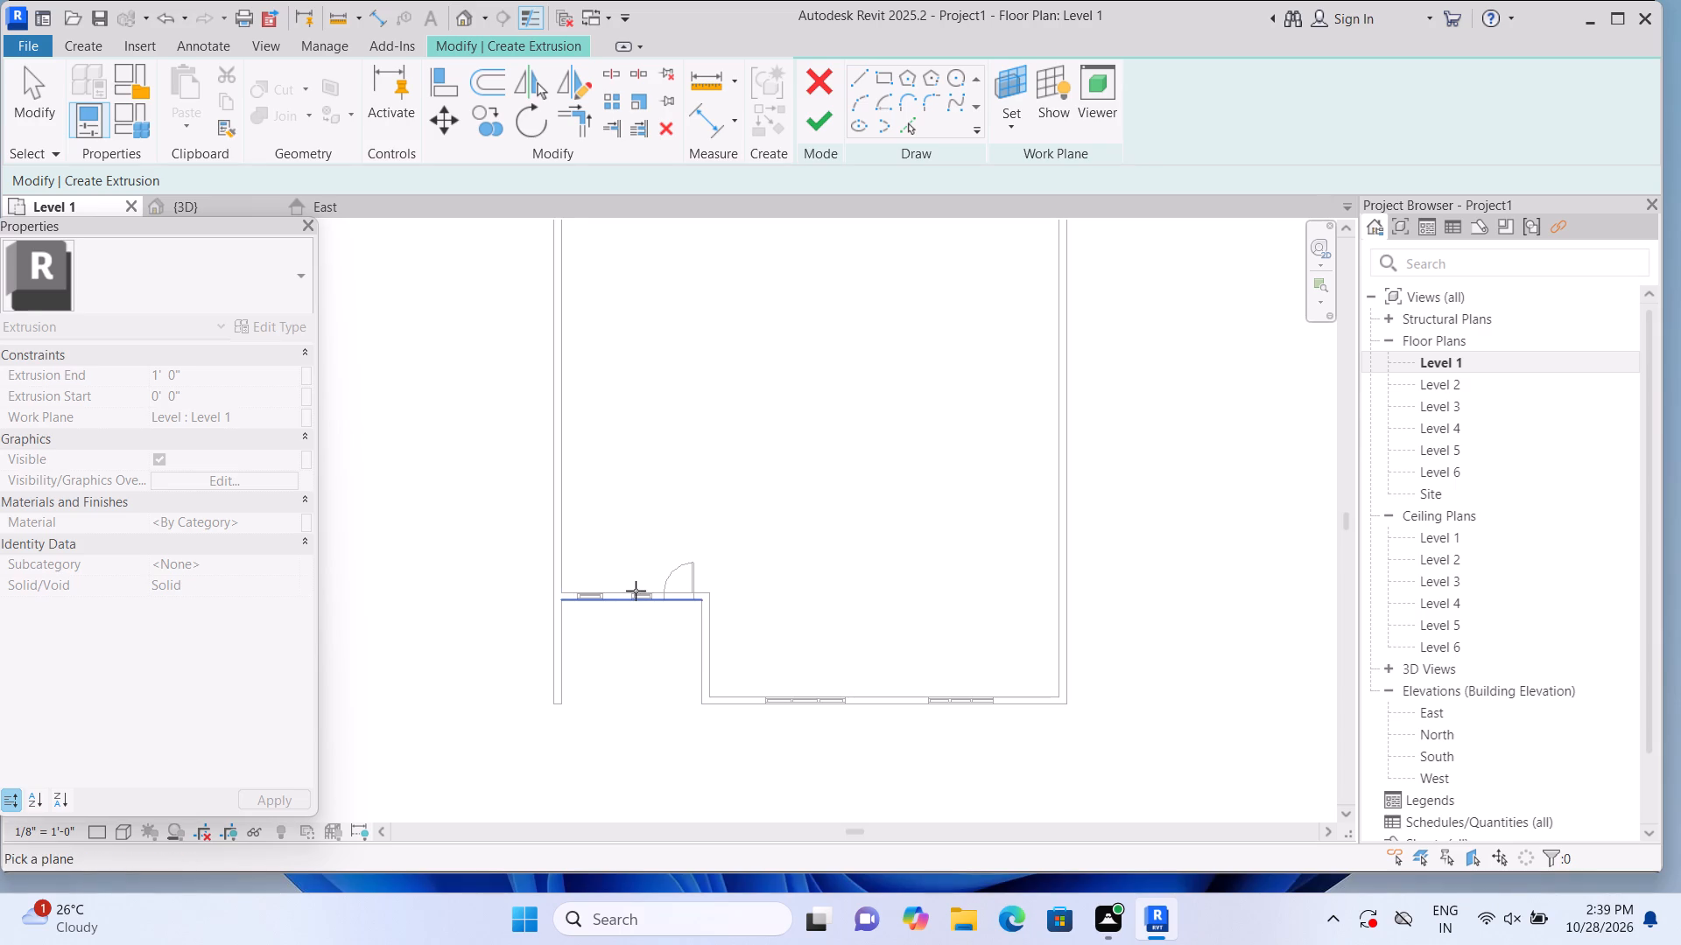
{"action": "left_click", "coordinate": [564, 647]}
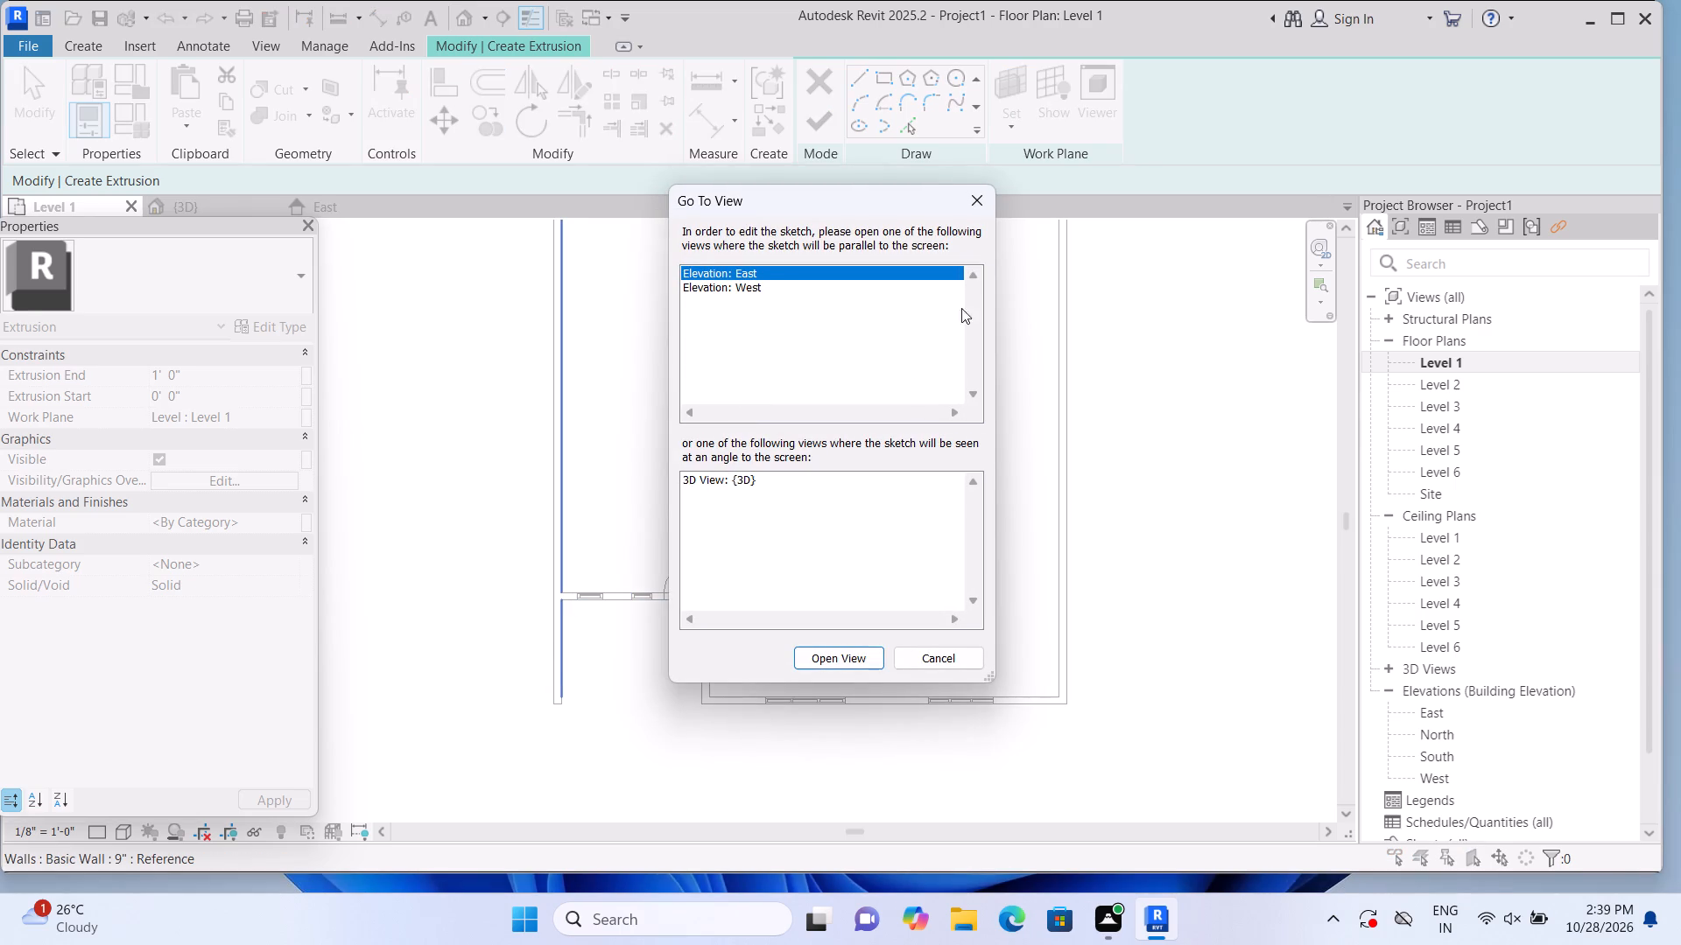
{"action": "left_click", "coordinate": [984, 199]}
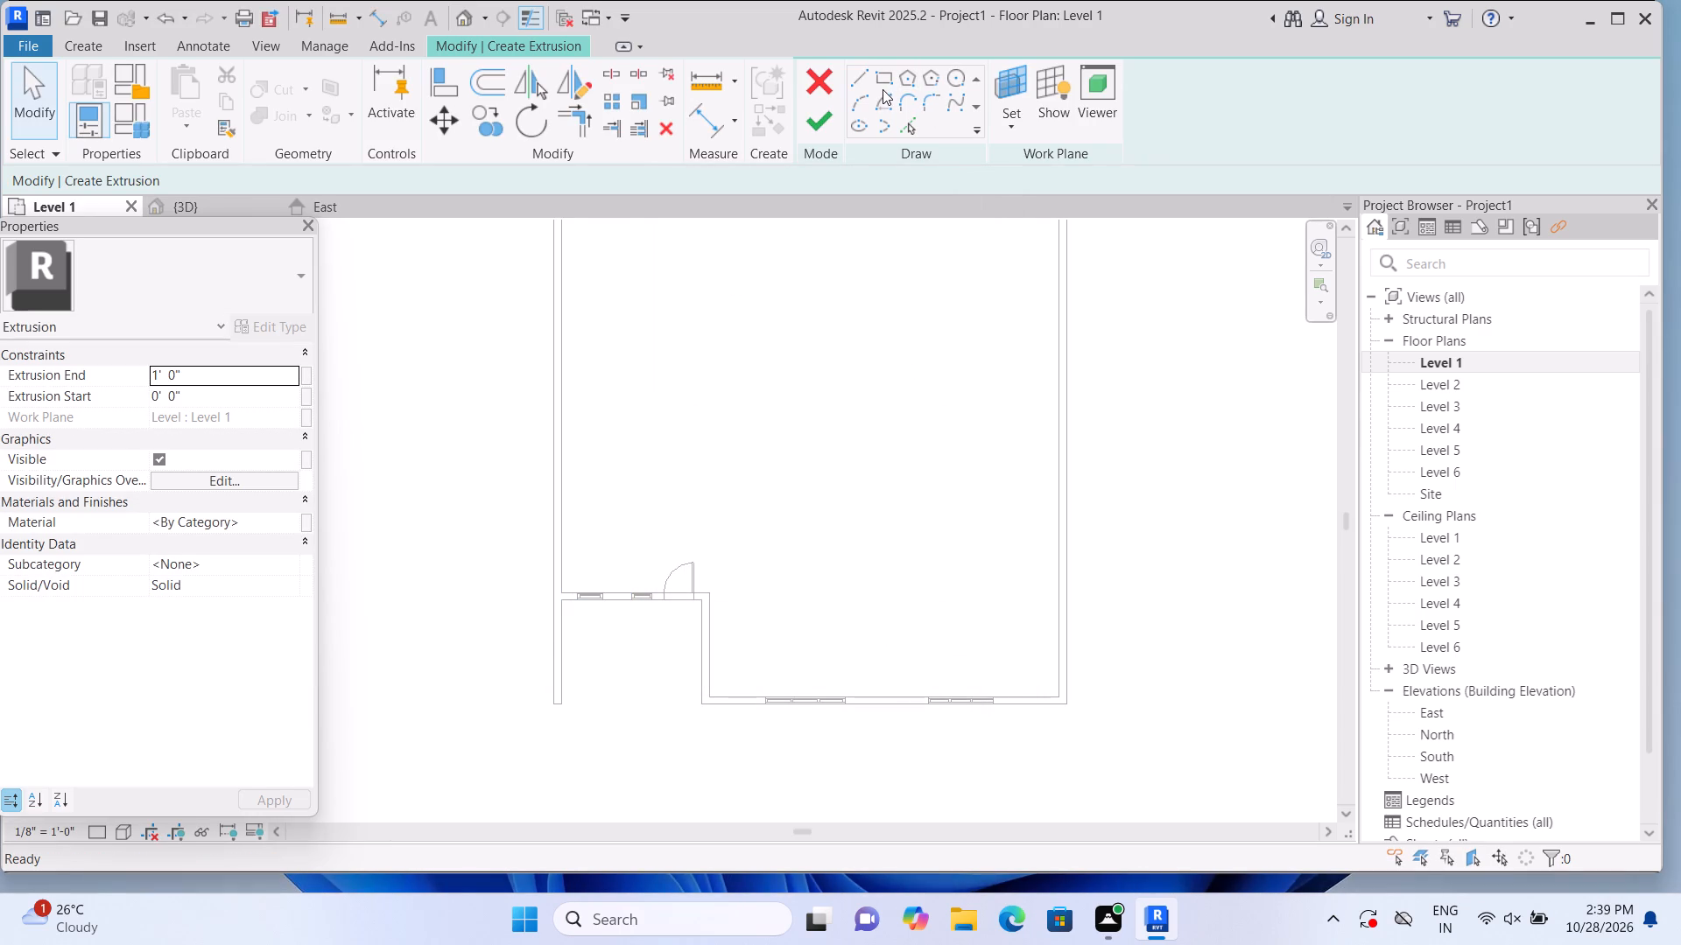
Sketch a rectangle filling the entrance recess out to the outer wall corner, and finish it as a 1'-0" extrusion.
{"action": "left_click", "coordinate": [883, 74]}
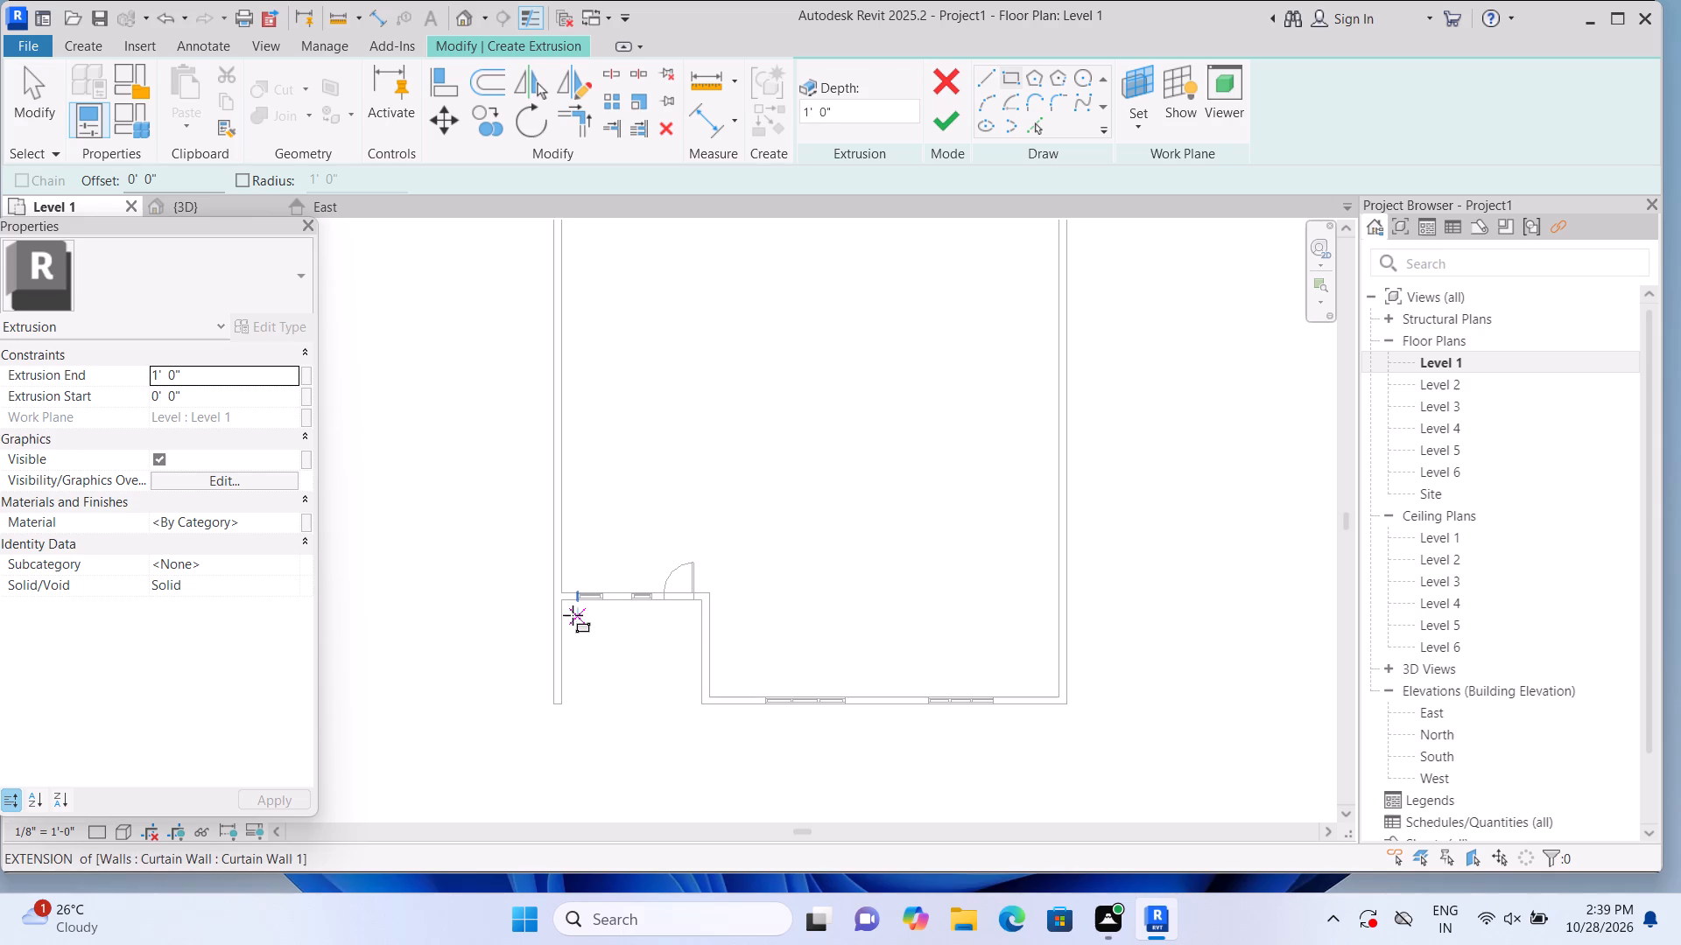
{"action": "scroll", "coordinate": [573, 615], "scroll_direction": "up", "scroll_amount": 1}
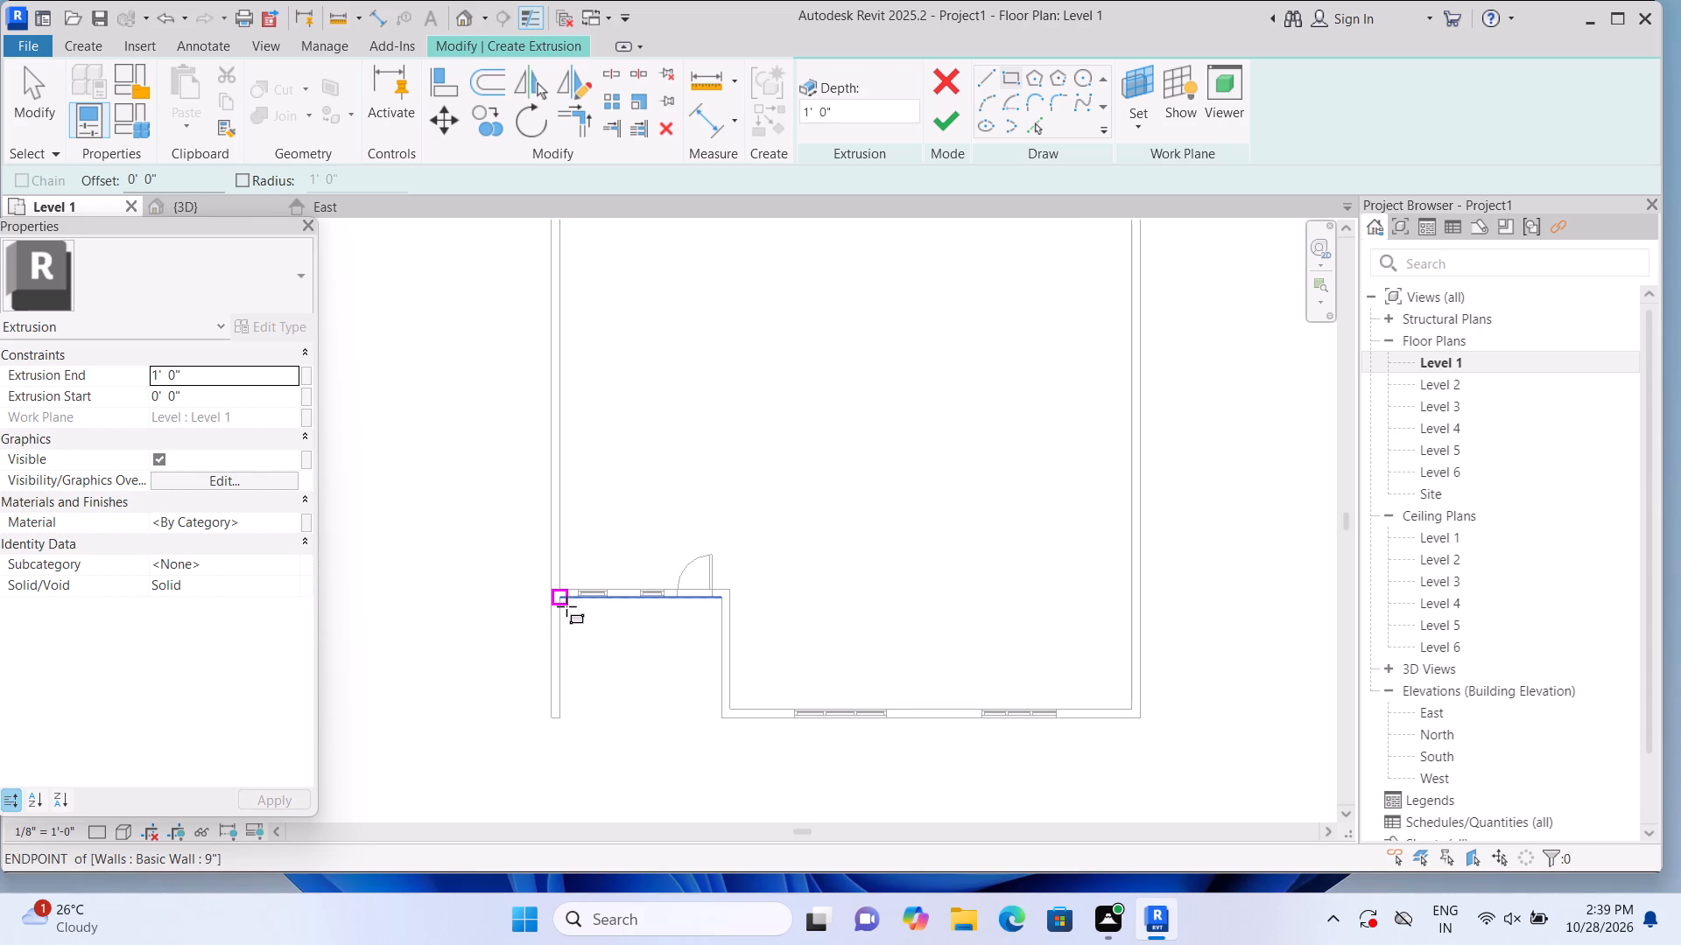
{"action": "left_click", "coordinate": [566, 606]}
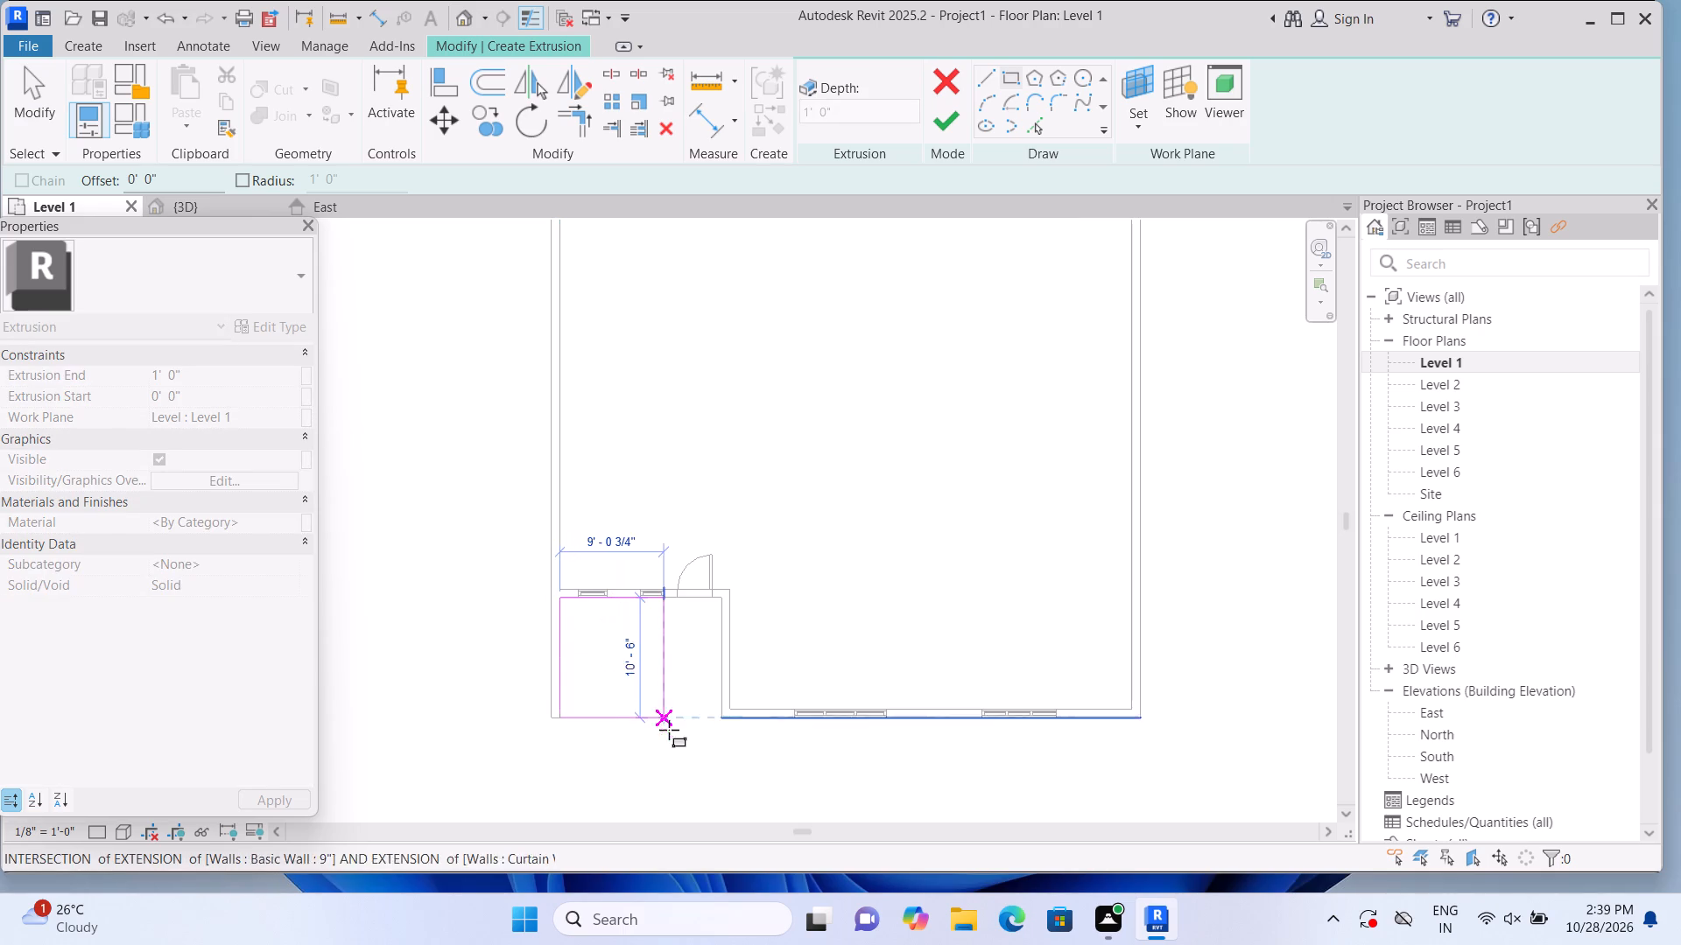
{"action": "scroll", "coordinate": [711, 732], "scroll_direction": "up", "scroll_amount": 4}
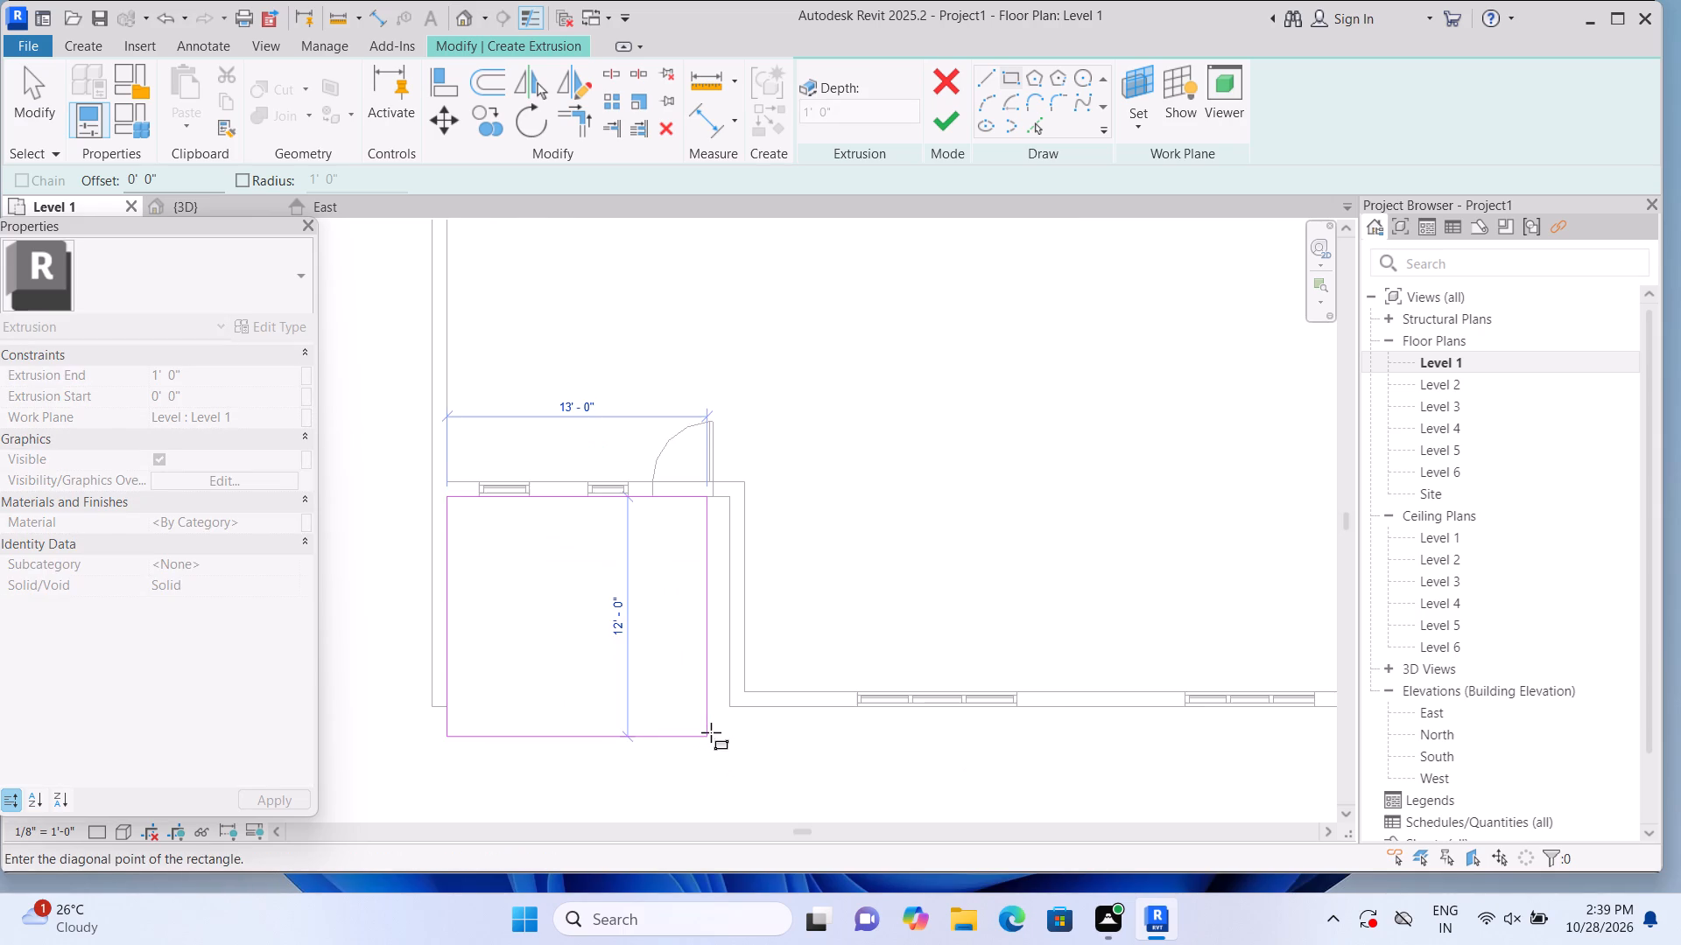
{"action": "scroll", "coordinate": [711, 732], "scroll_direction": "up", "scroll_amount": 1}
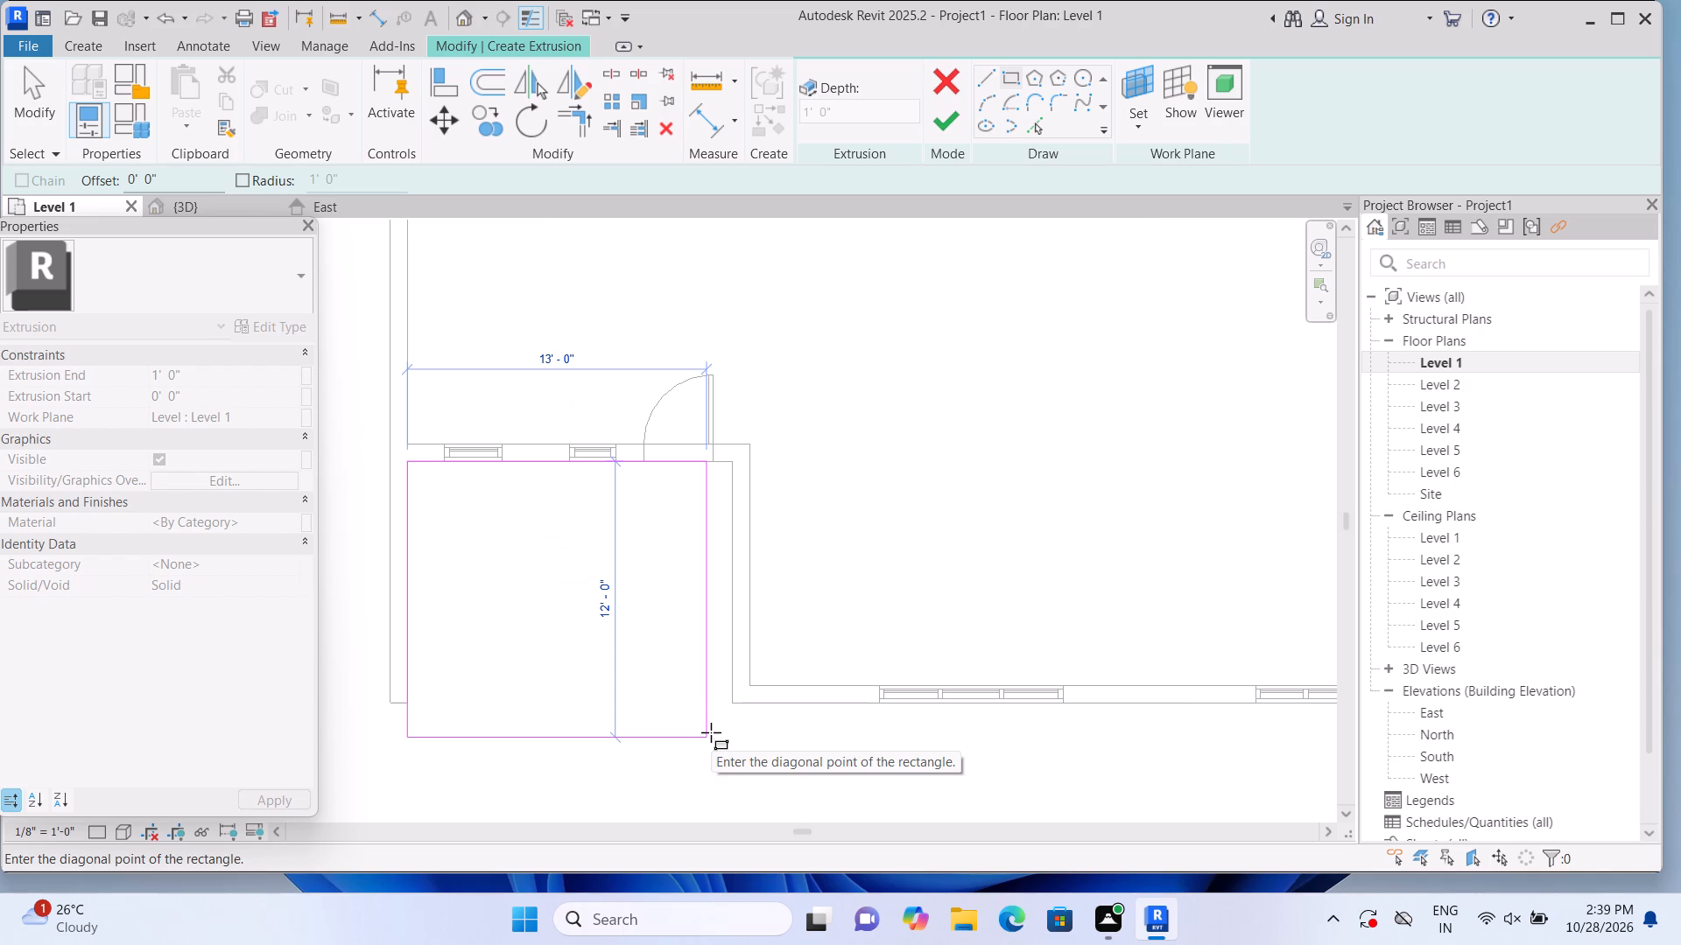
{"action": "middle_click_drag", "start_coordinate": [711, 732], "coordinate": [861, 759]}
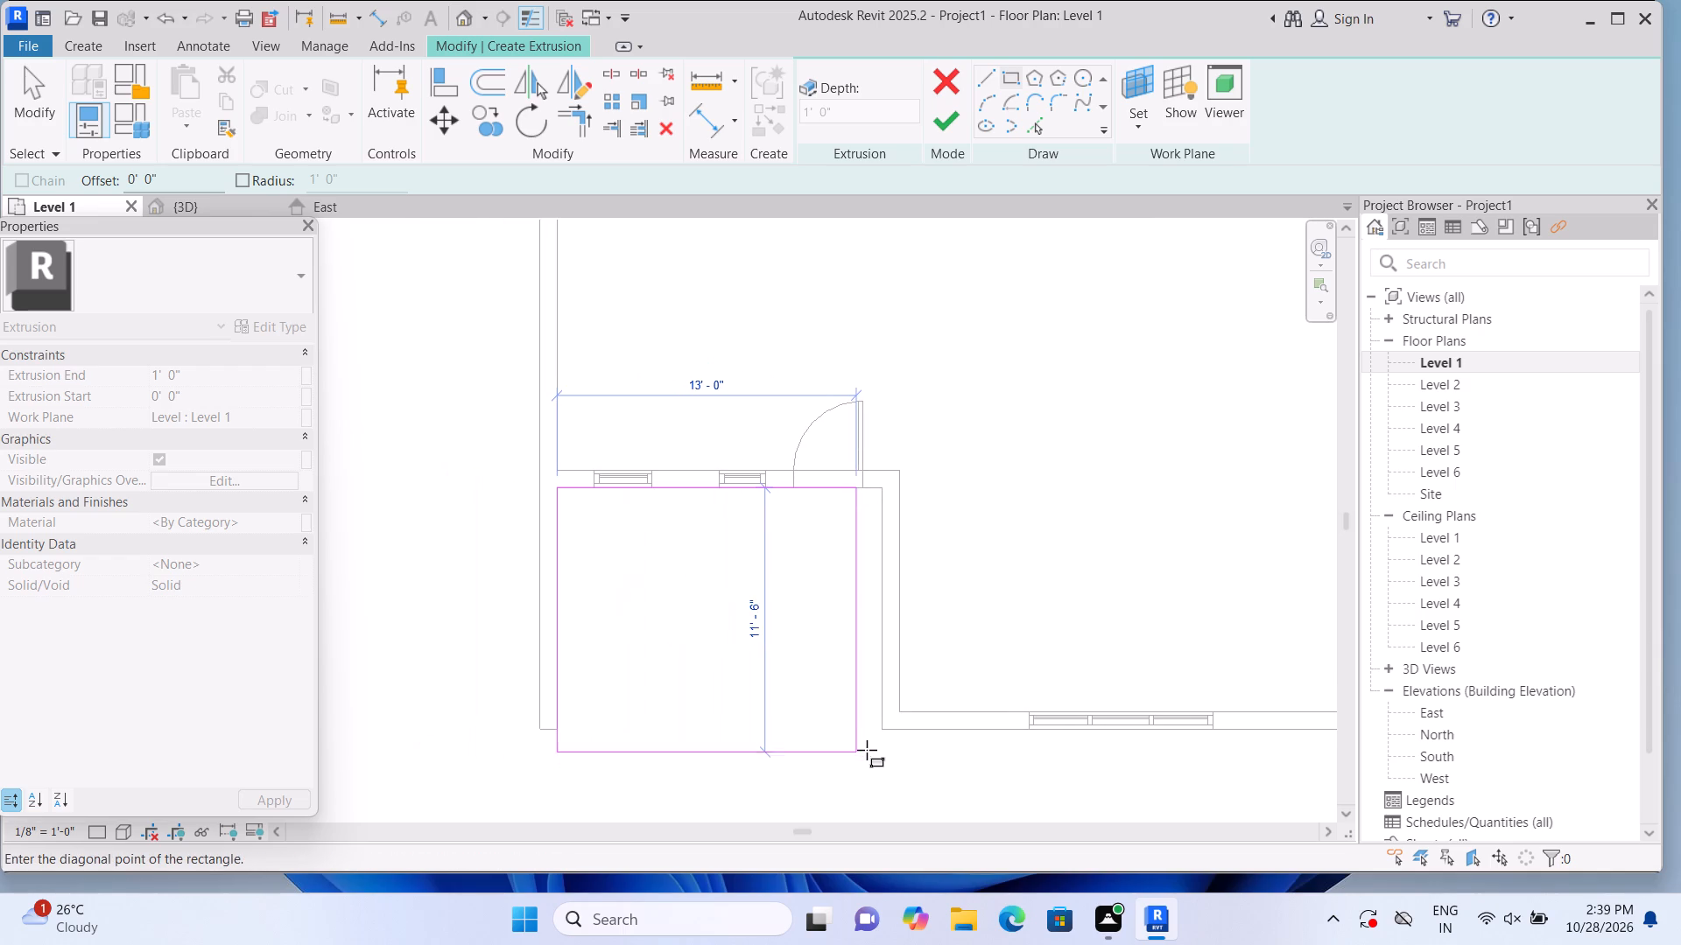
{"action": "scroll", "coordinate": [872, 736], "scroll_direction": "up", "scroll_amount": 4}
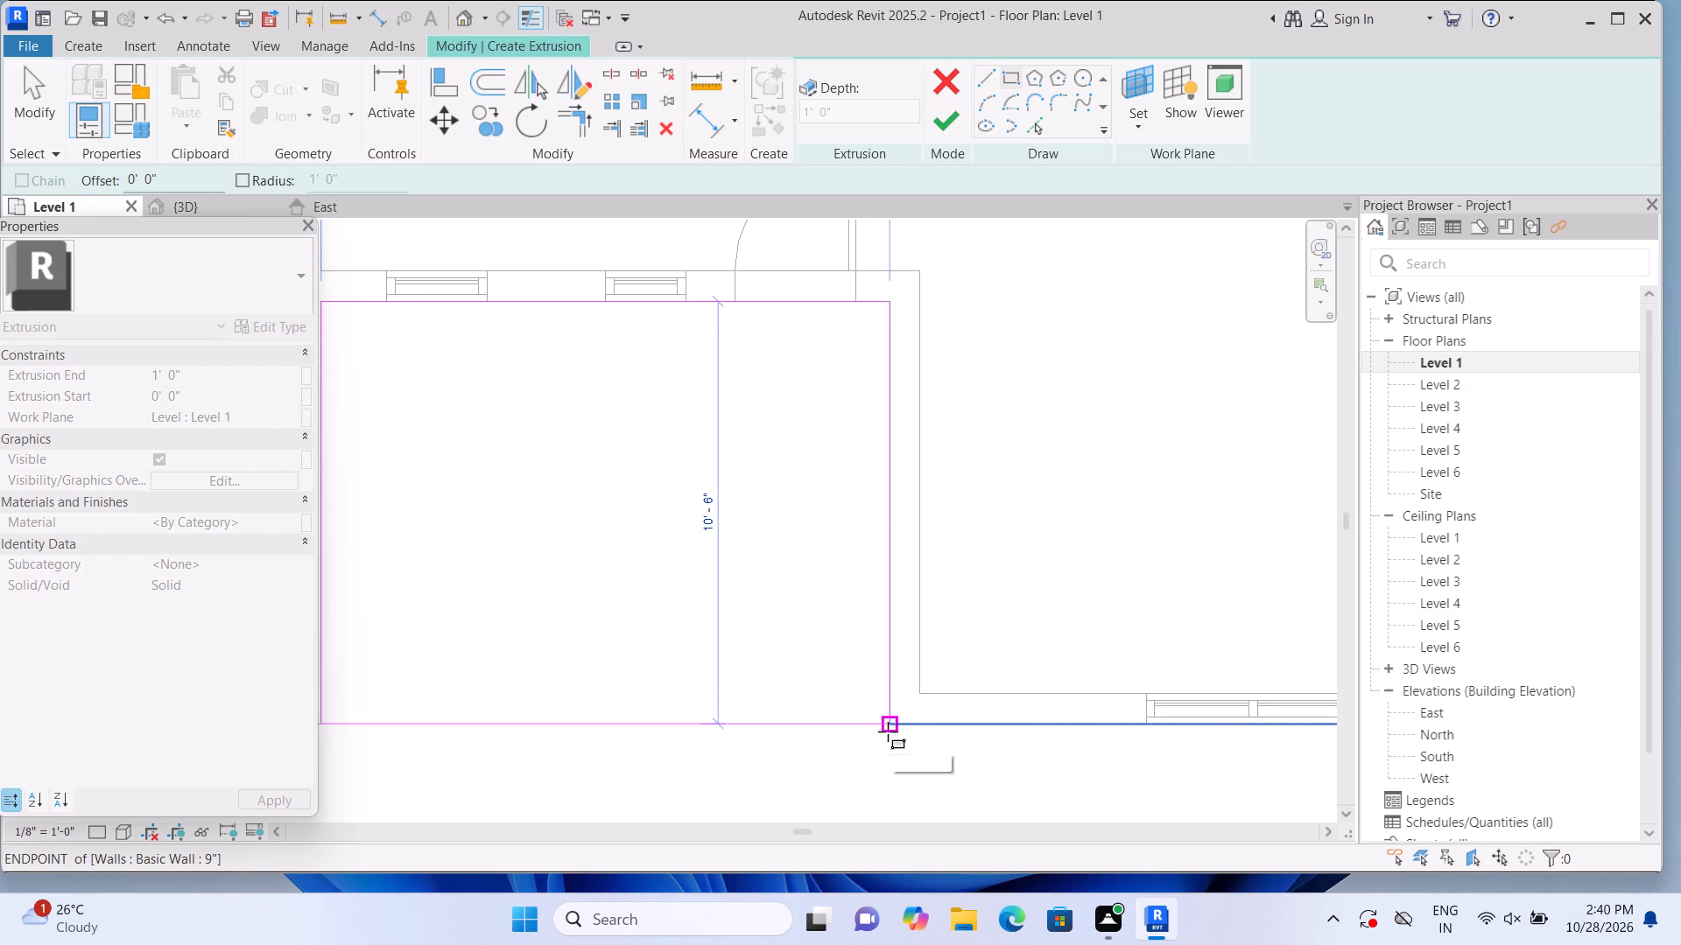
{"action": "left_click", "coordinate": [888, 731]}
{"action": "scroll", "coordinate": [890, 730], "scroll_direction": "down", "scroll_amount": 3}
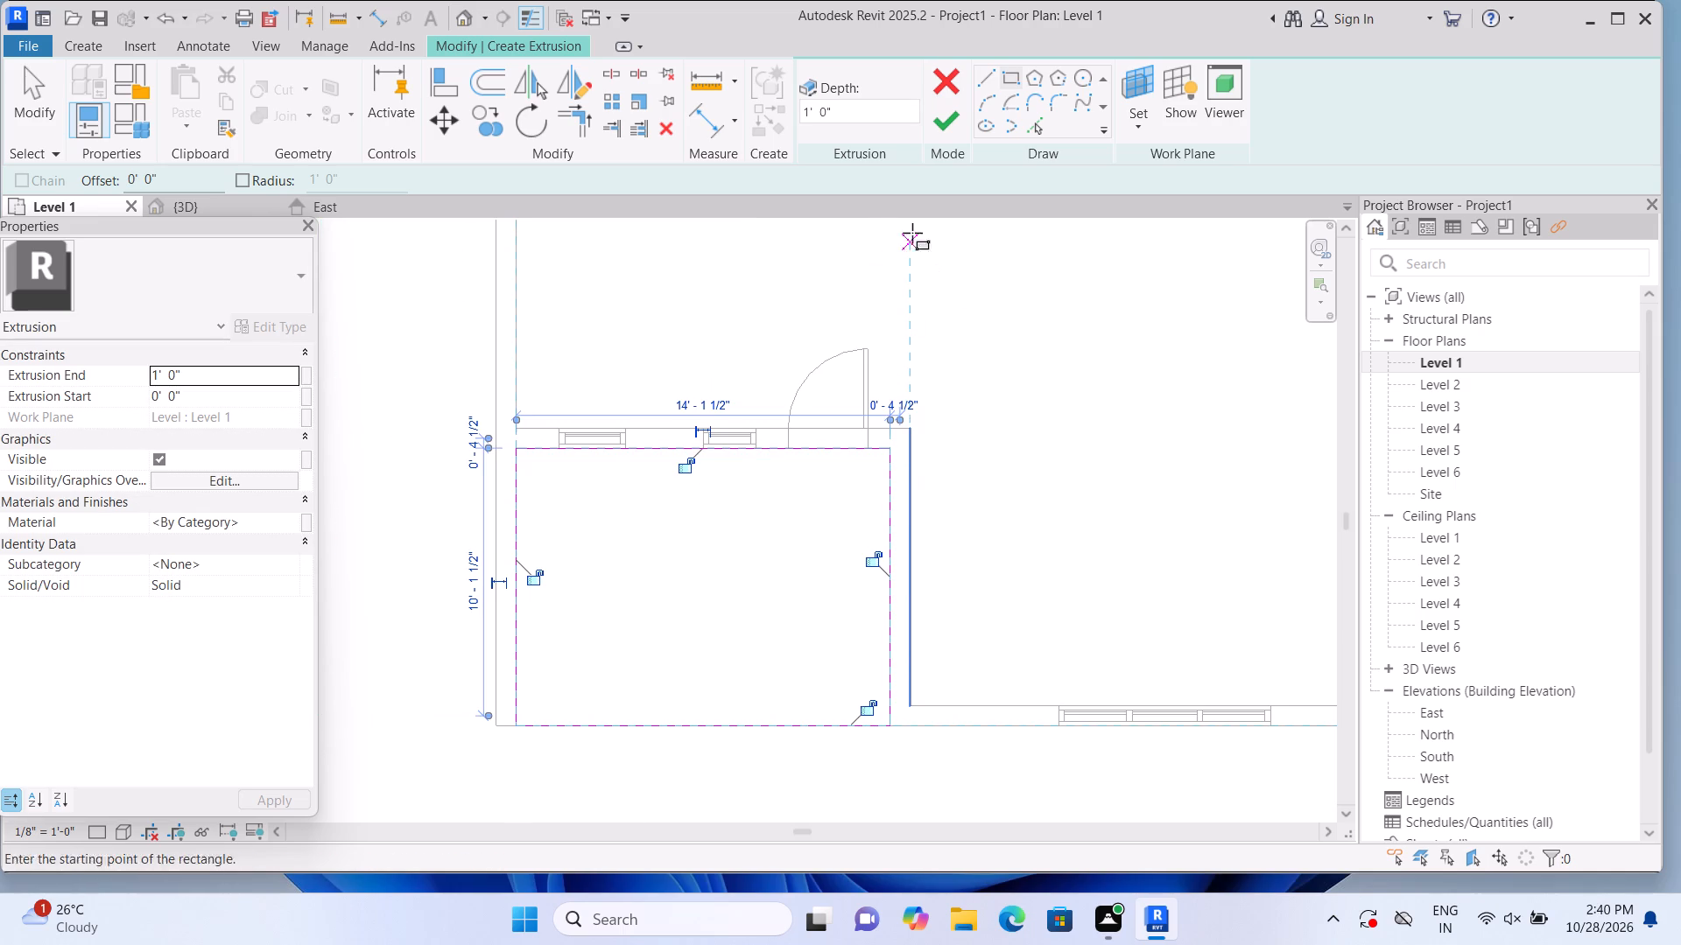
{"action": "left_click", "coordinate": [943, 129]}
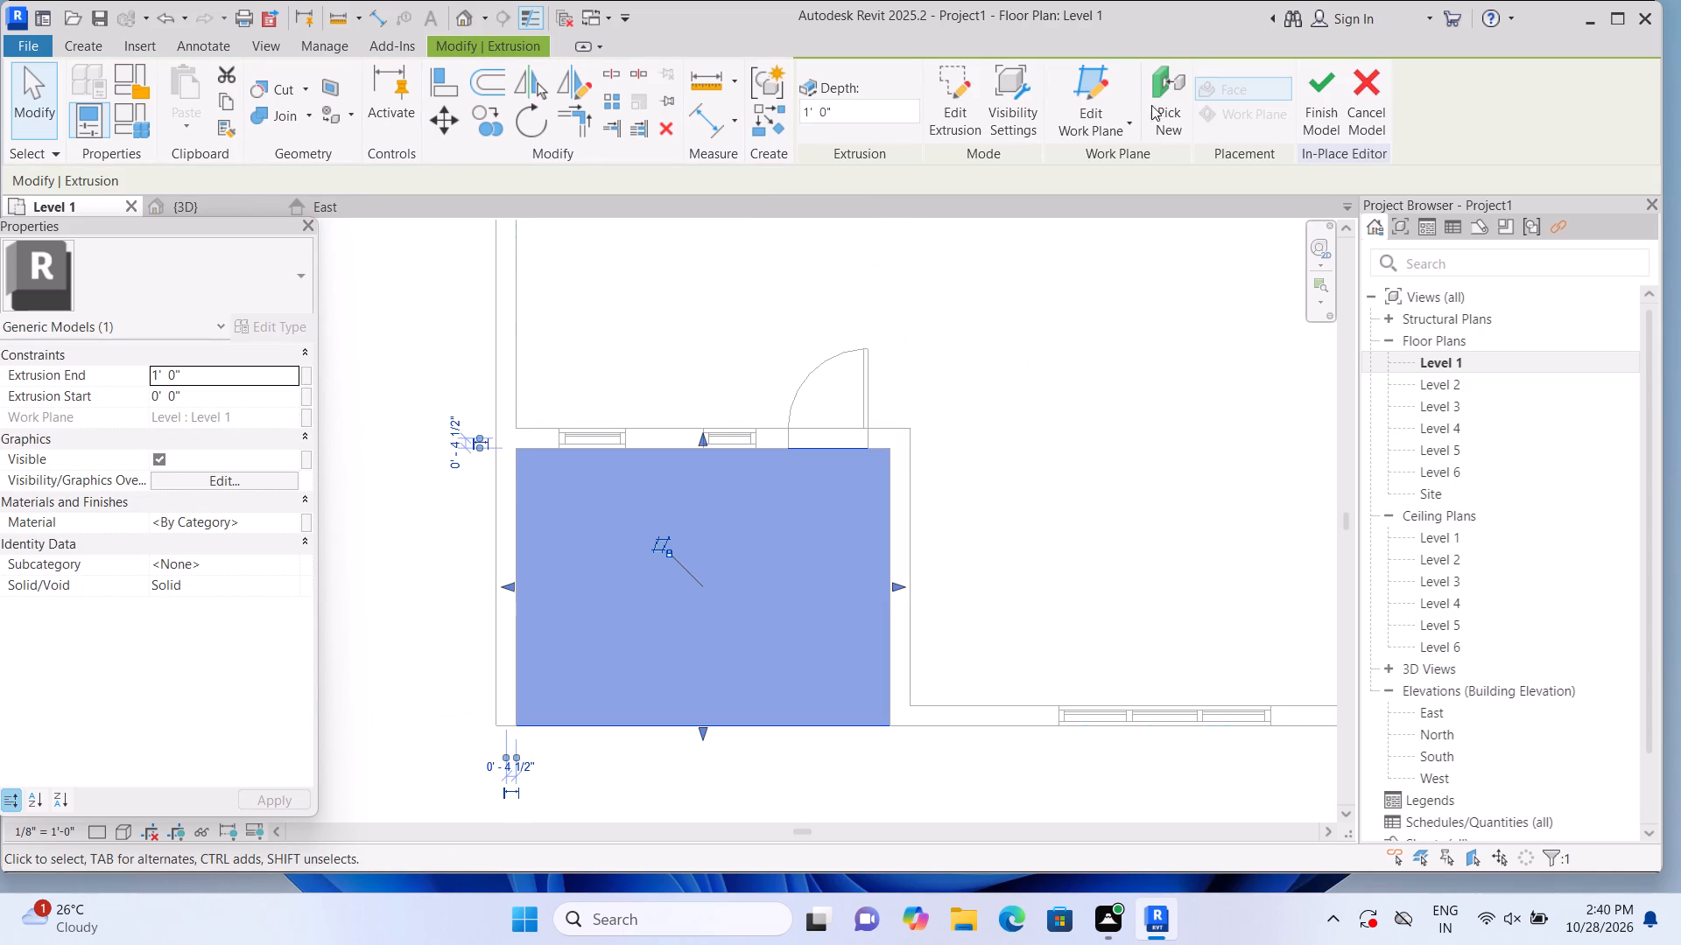
In the 3D view, start another Extrusion with the recess slab's bottom face as its work plane, and choose the Rectangle tool.
{"action": "left_click", "coordinate": [461, 20]}
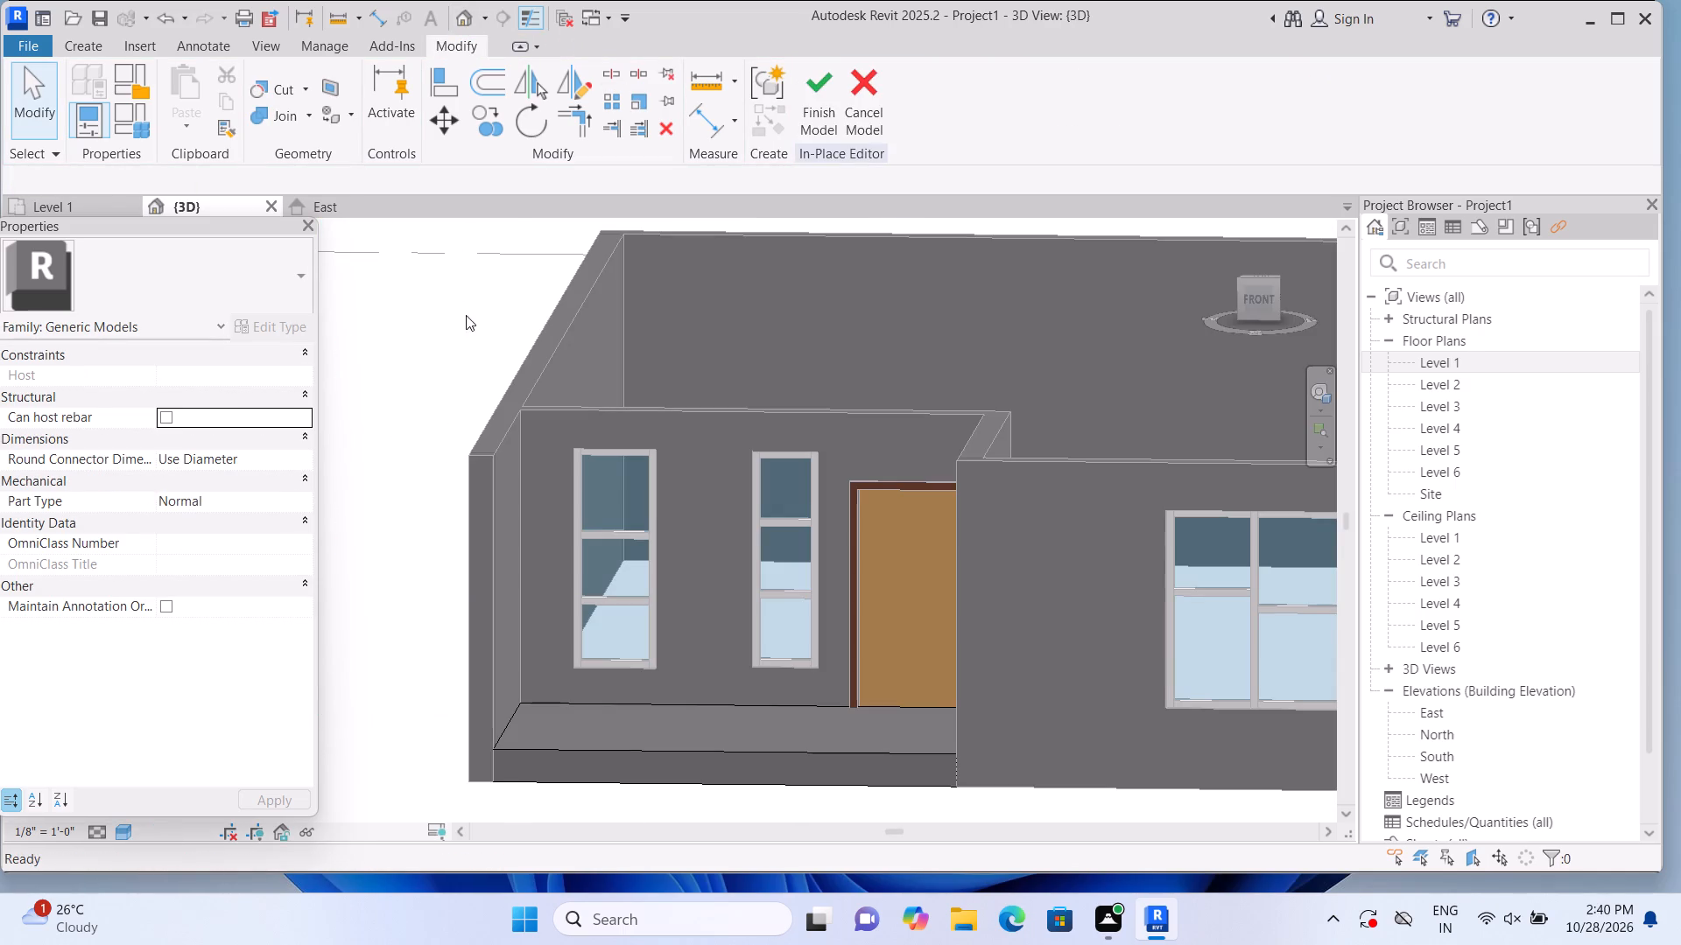
{"action": "middle_click_drag", "start_coordinate": [456, 766], "coordinate": [450, 663]}
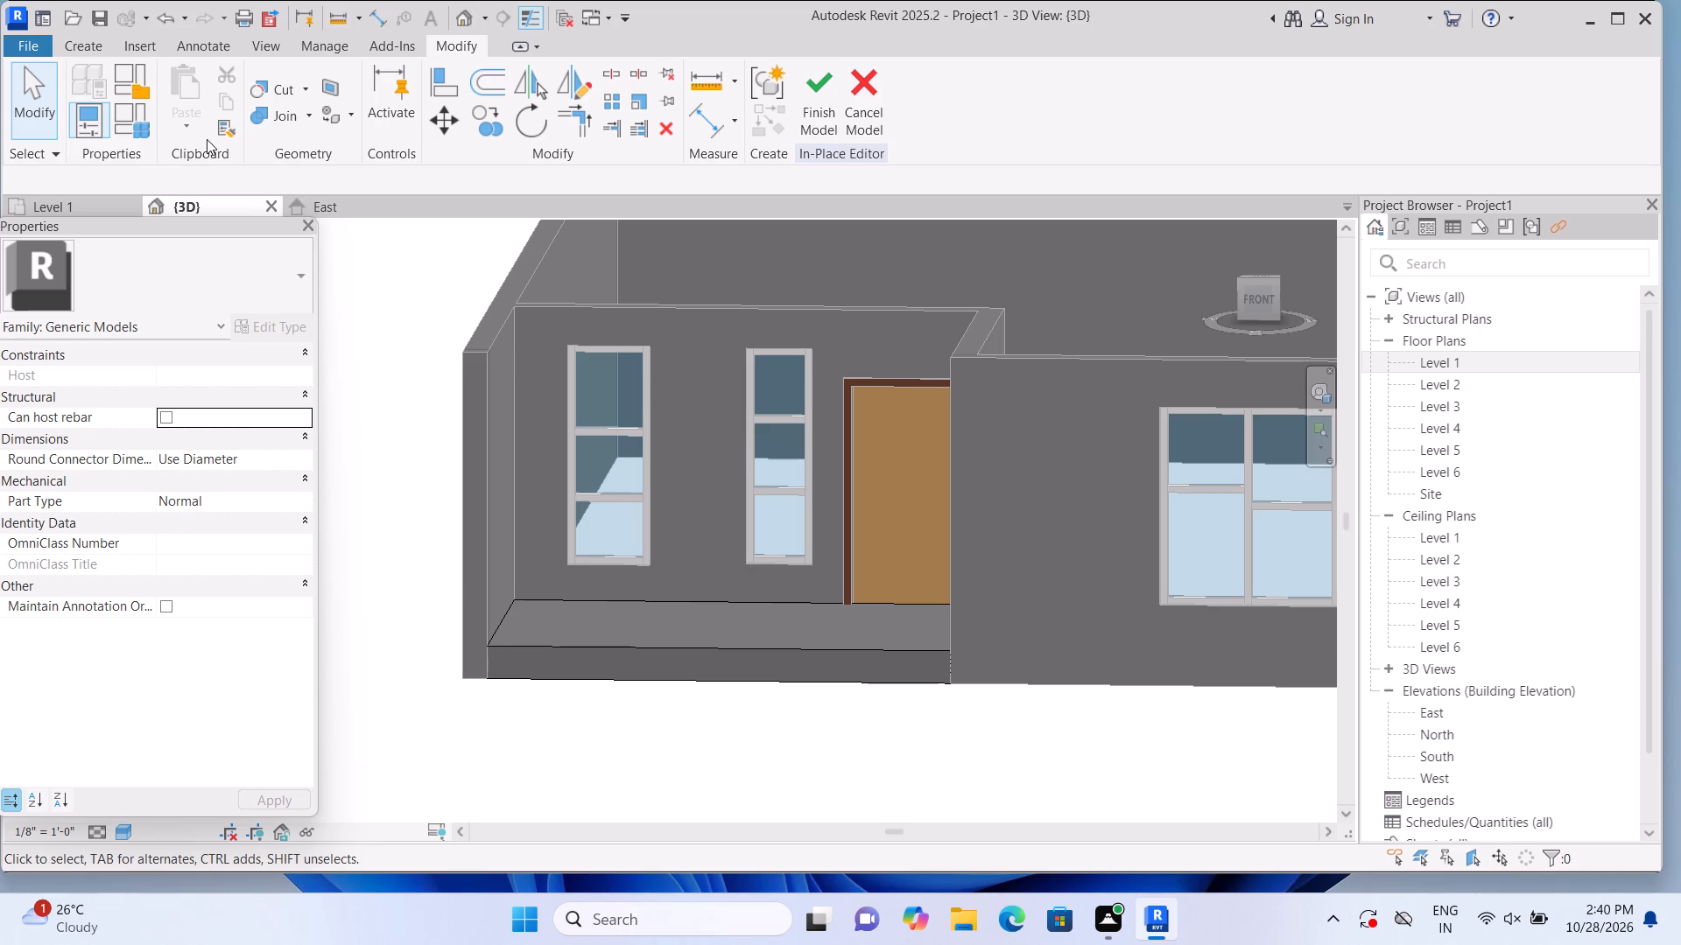
{"action": "left_click", "coordinate": [113, 43]}
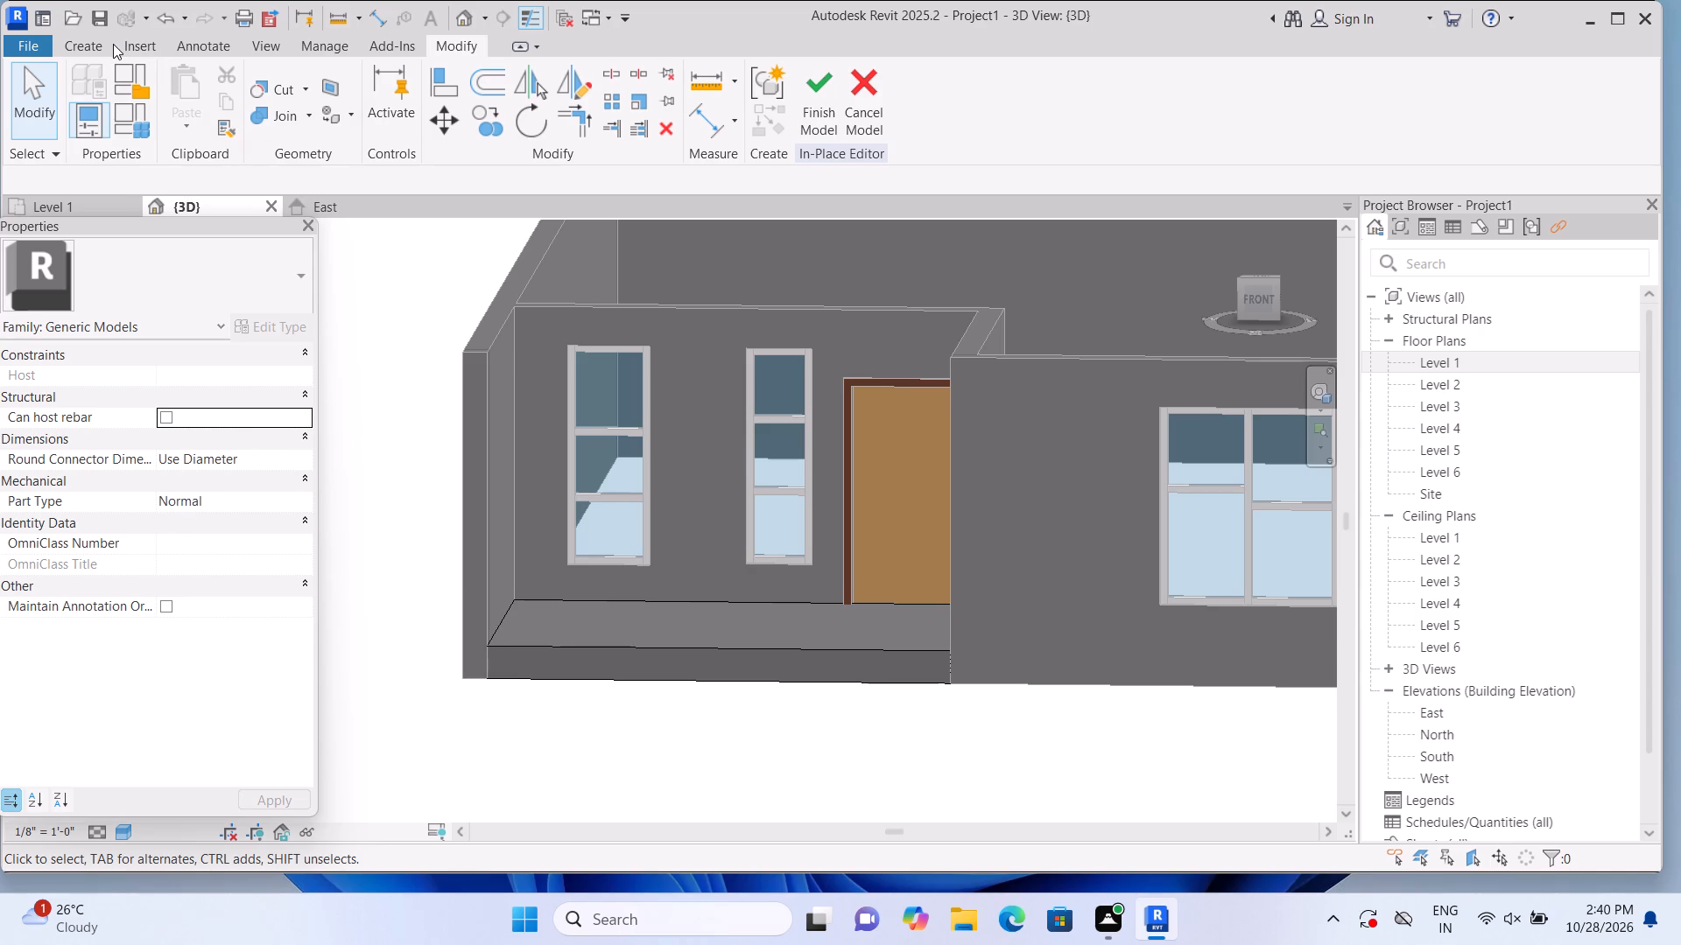
{"action": "left_click", "coordinate": [95, 47]}
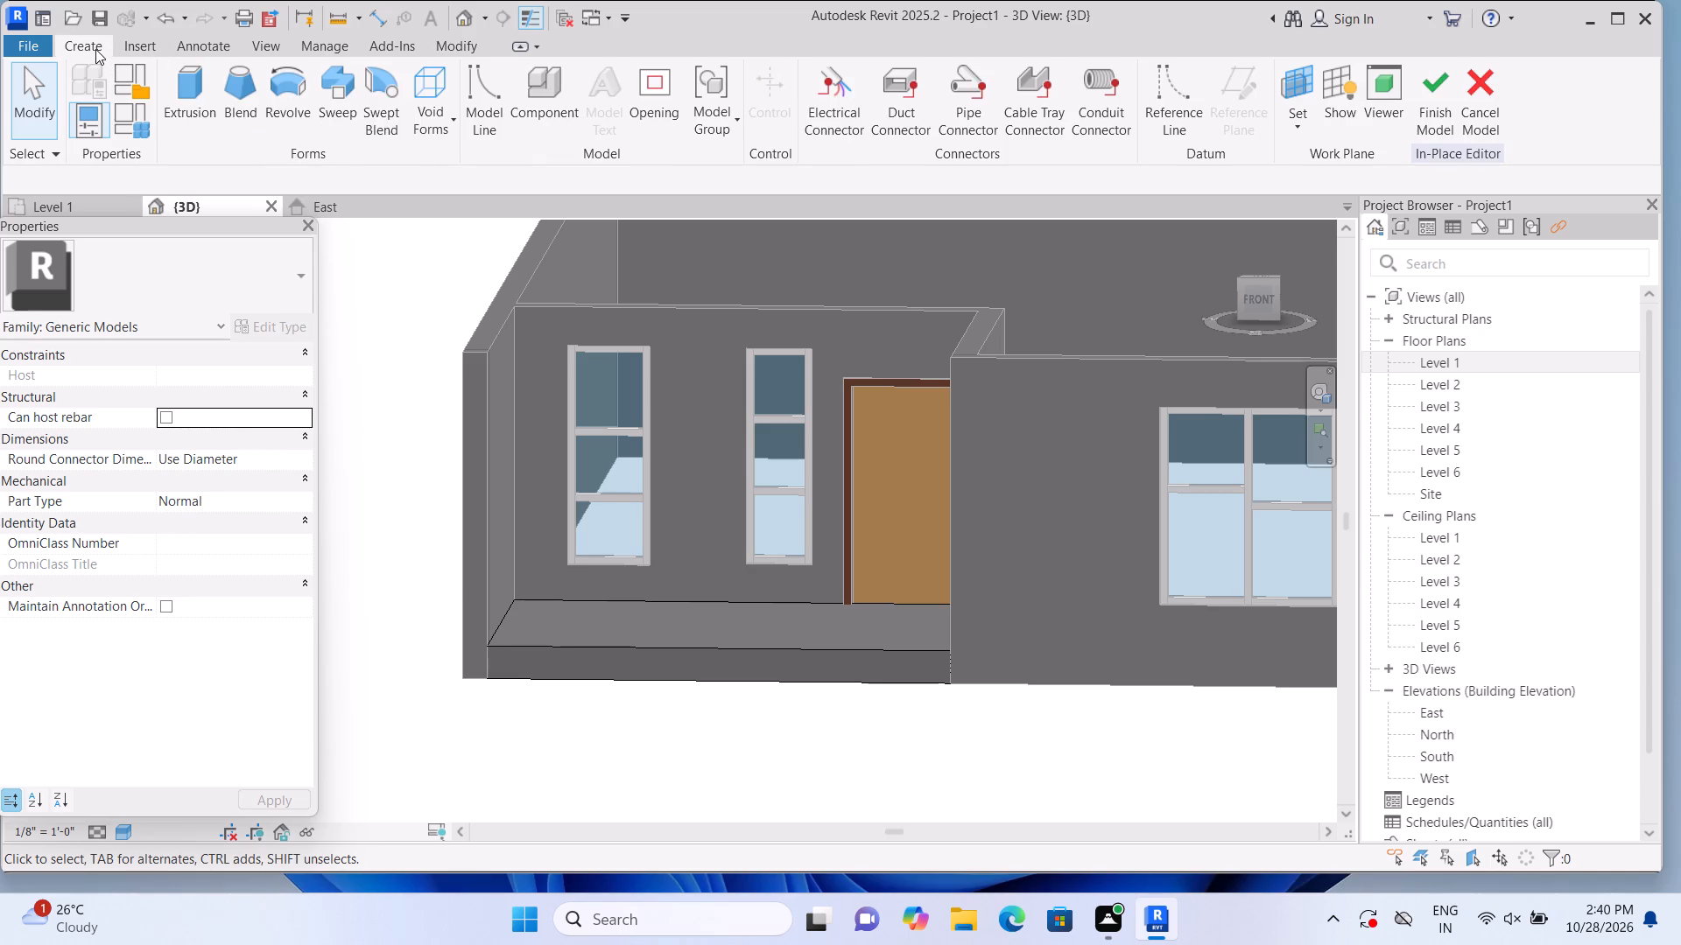
{"action": "left_click", "coordinate": [166, 72]}
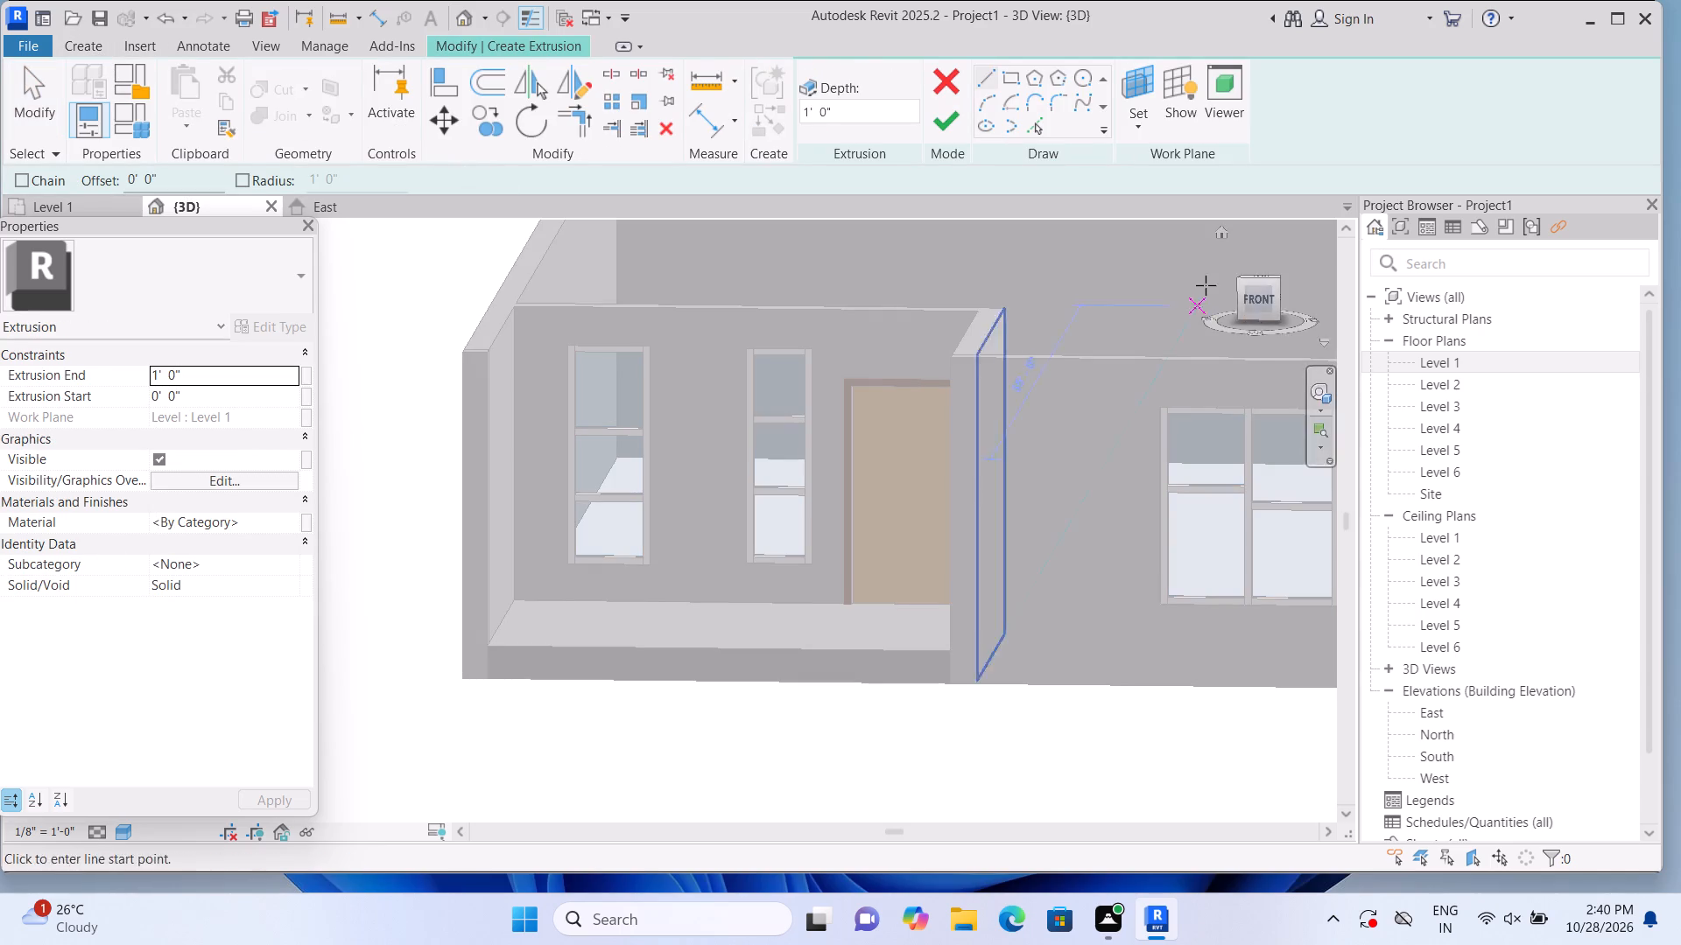
{"action": "left_click", "coordinate": [1141, 134]}
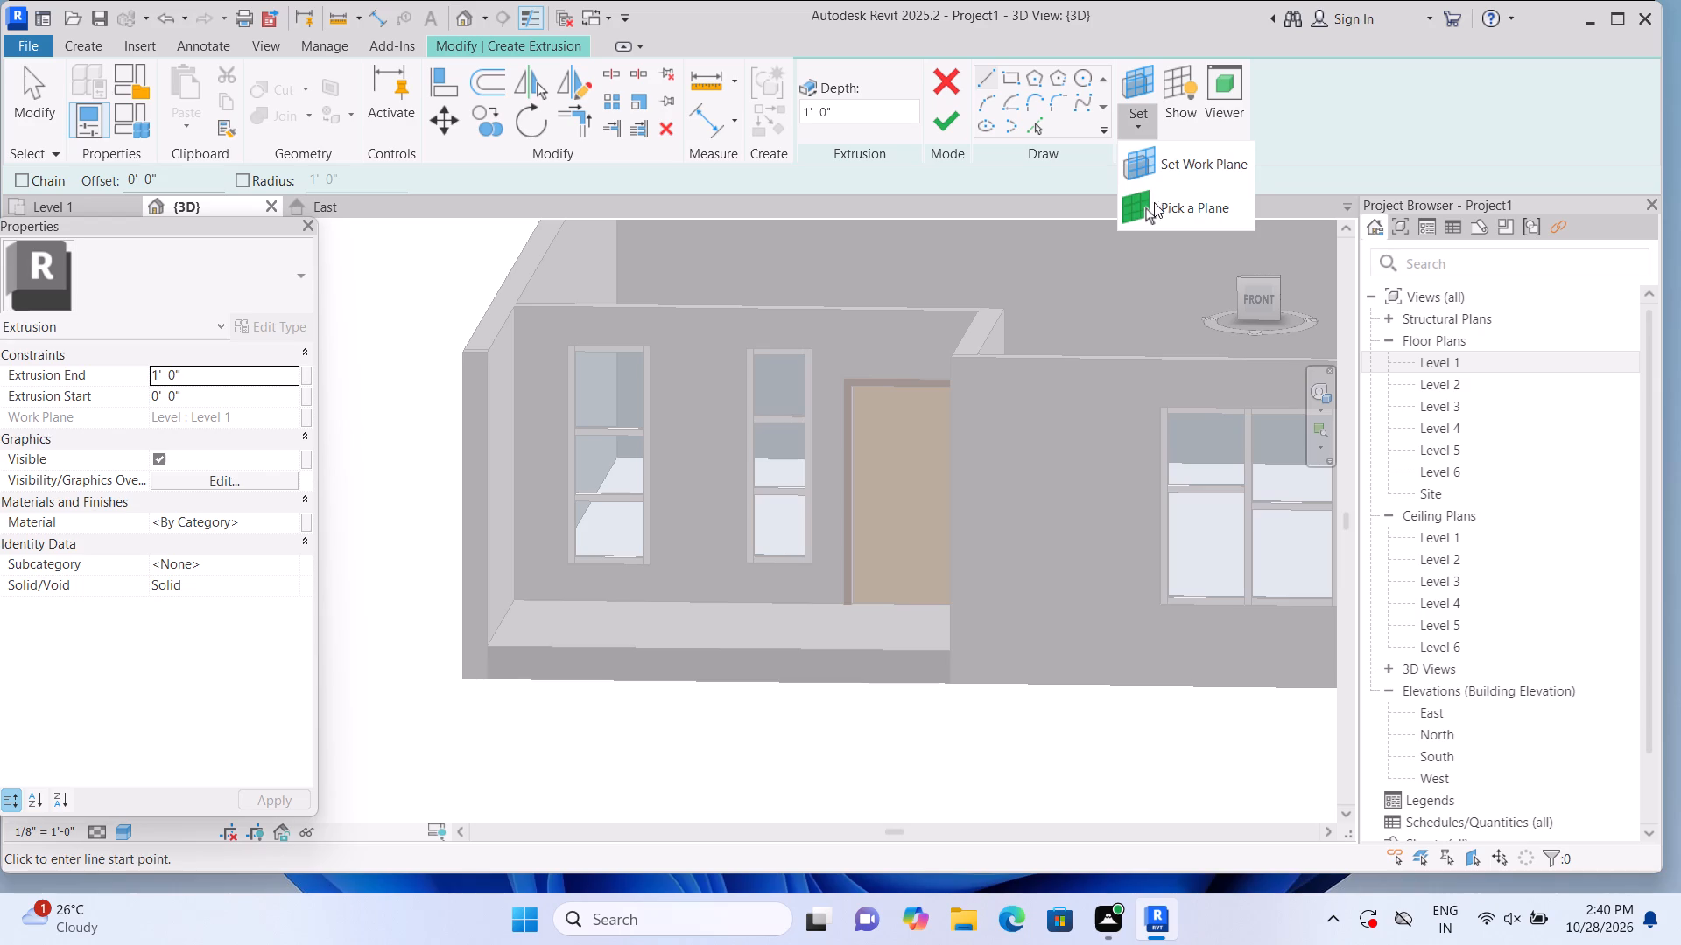
{"action": "left_click", "coordinate": [1155, 202]}
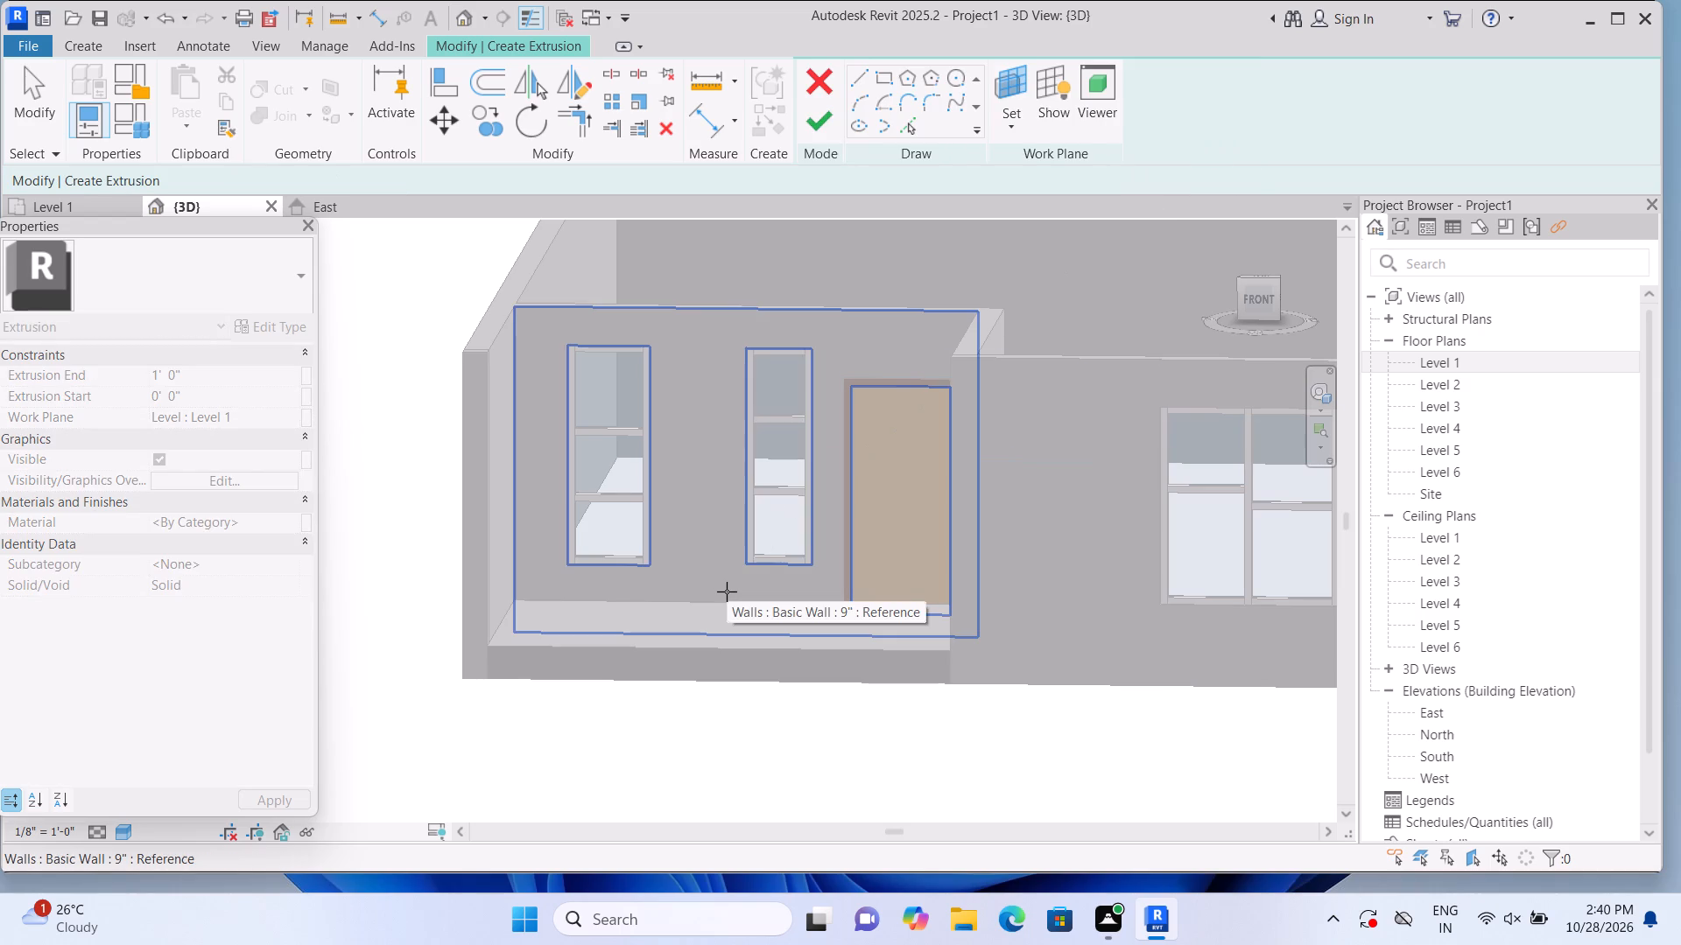
{"action": "left_click", "coordinate": [735, 686]}
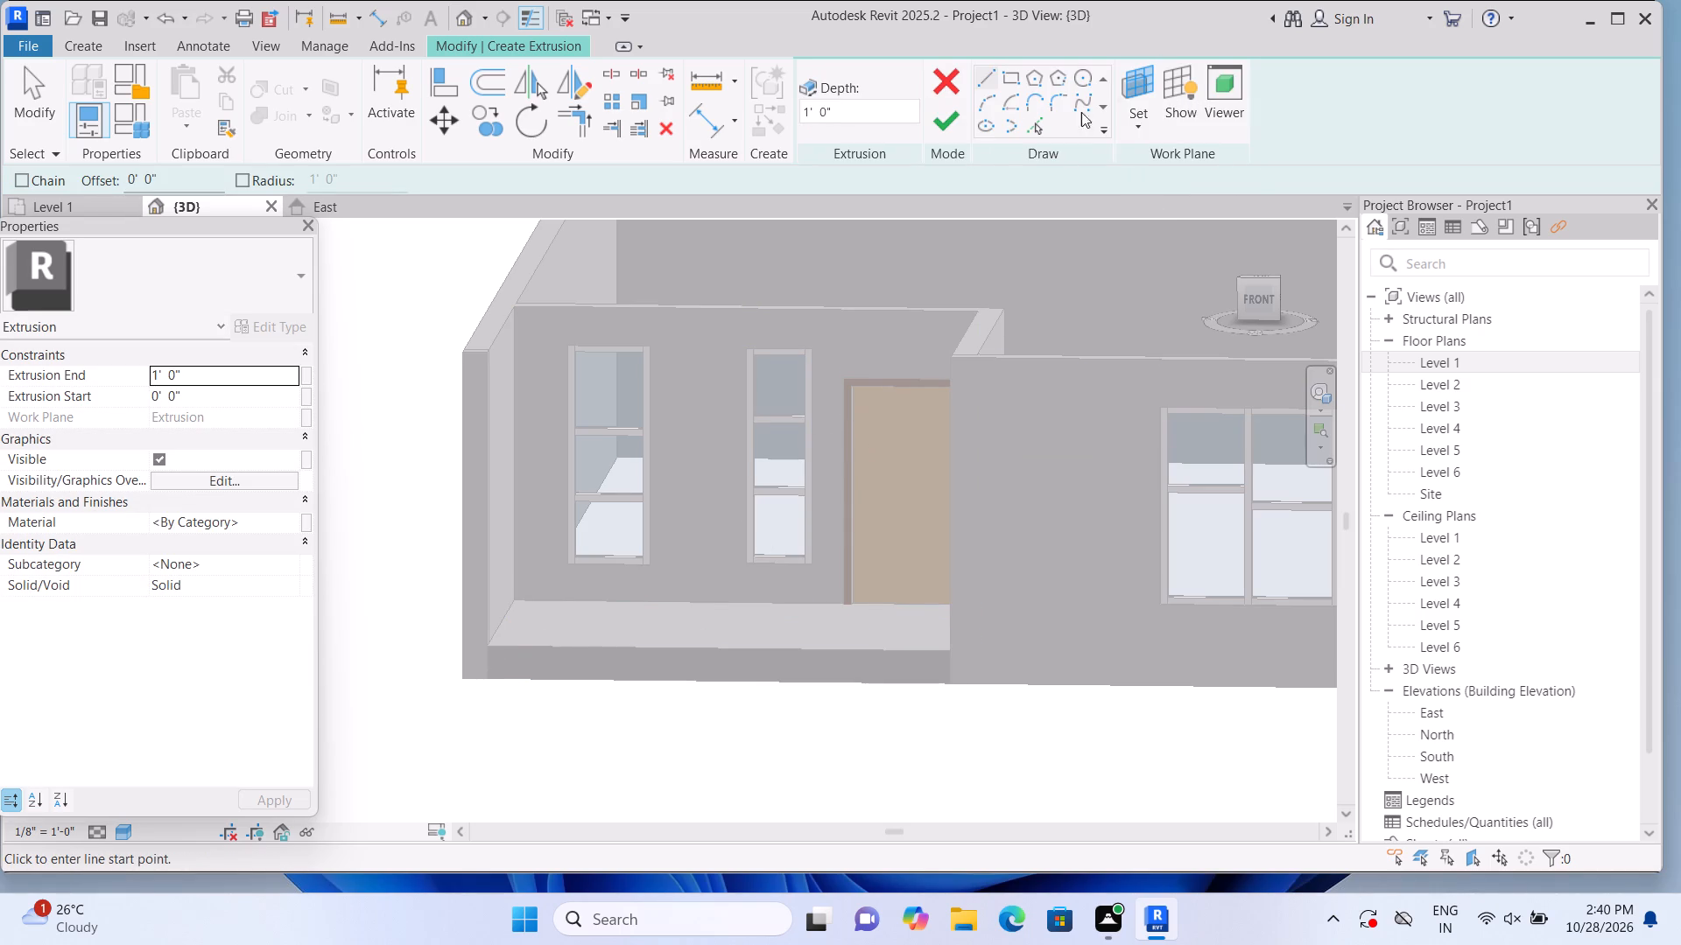
{"action": "left_click", "coordinate": [1015, 79]}
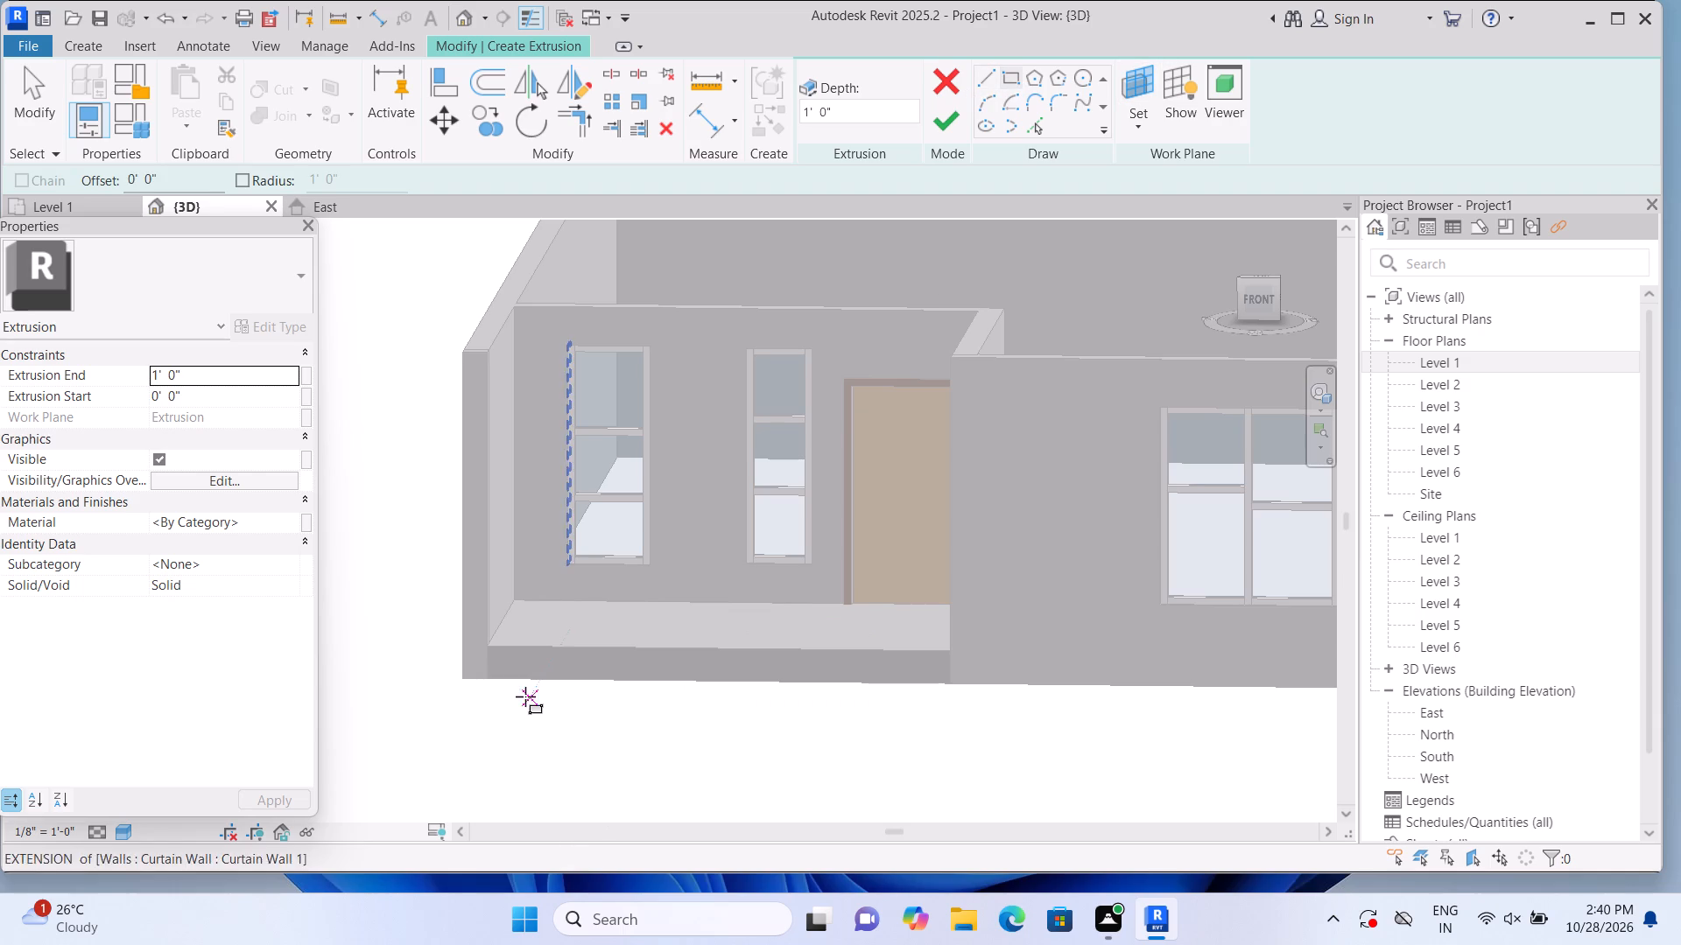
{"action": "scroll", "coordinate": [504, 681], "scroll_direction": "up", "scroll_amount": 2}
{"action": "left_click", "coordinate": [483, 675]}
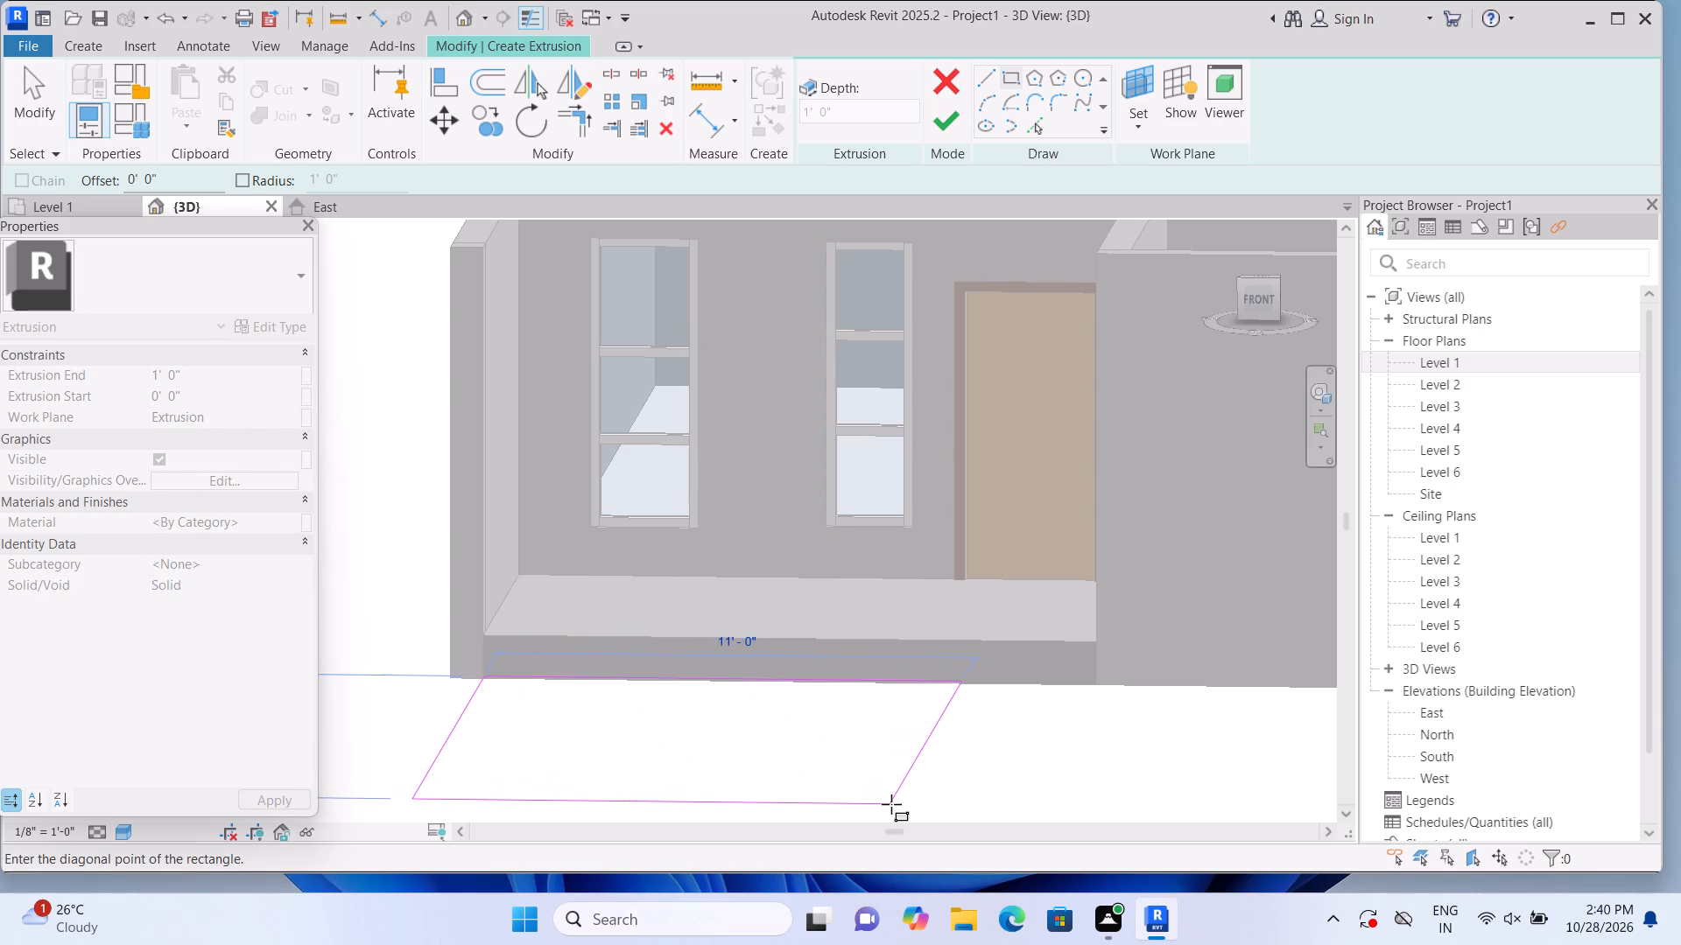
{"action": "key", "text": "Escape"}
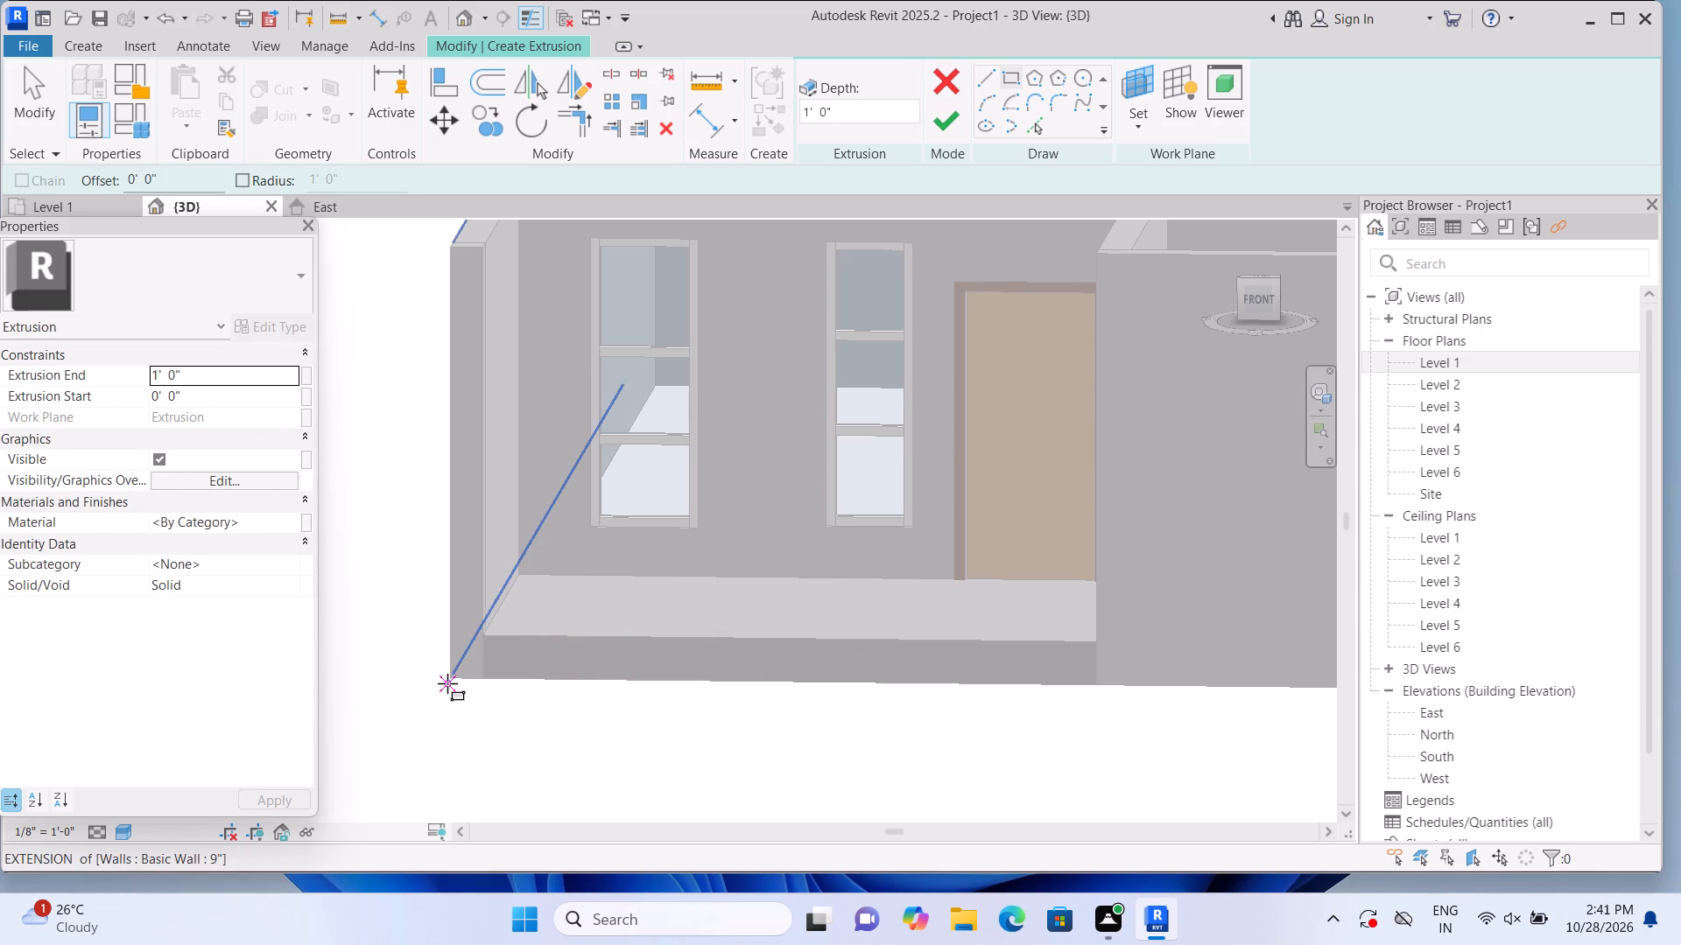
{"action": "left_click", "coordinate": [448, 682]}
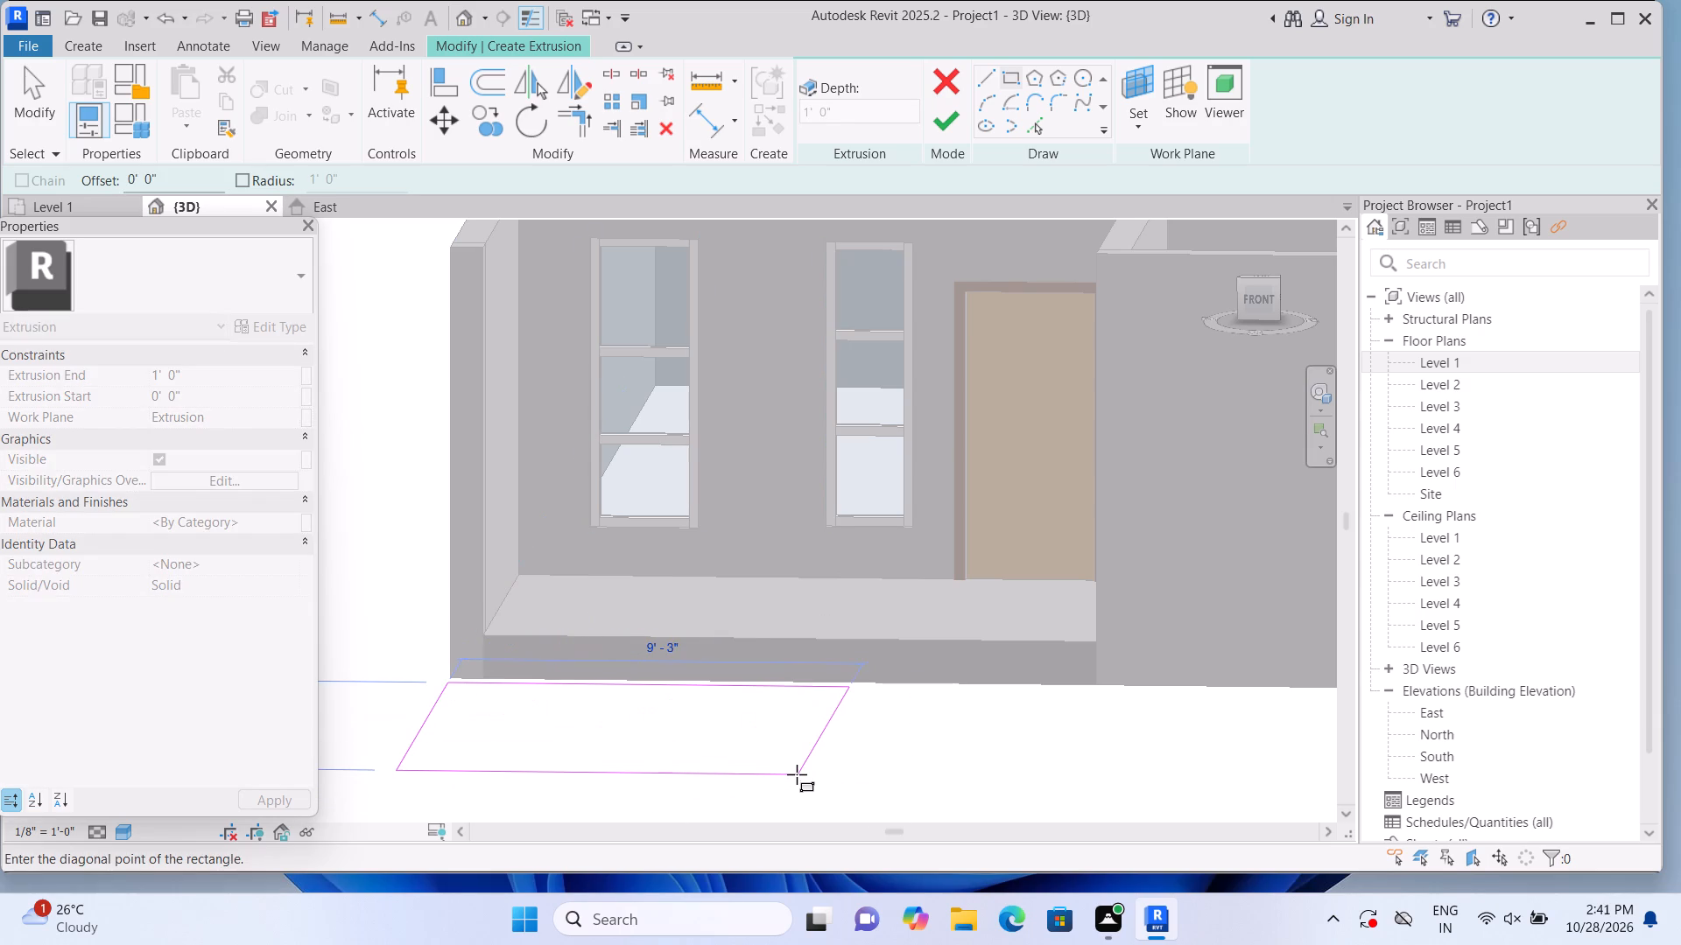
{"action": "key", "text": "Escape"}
Sketch a rectangle about 51'-6" wide in front of the building, starting at the recess-side outer corner, and finish it as a 1'-0" extrusion.
{"action": "scroll", "coordinate": [482, 740], "scroll_direction": "up", "scroll_amount": 1}
{"action": "scroll", "coordinate": [458, 656], "scroll_direction": "up", "scroll_amount": 7}
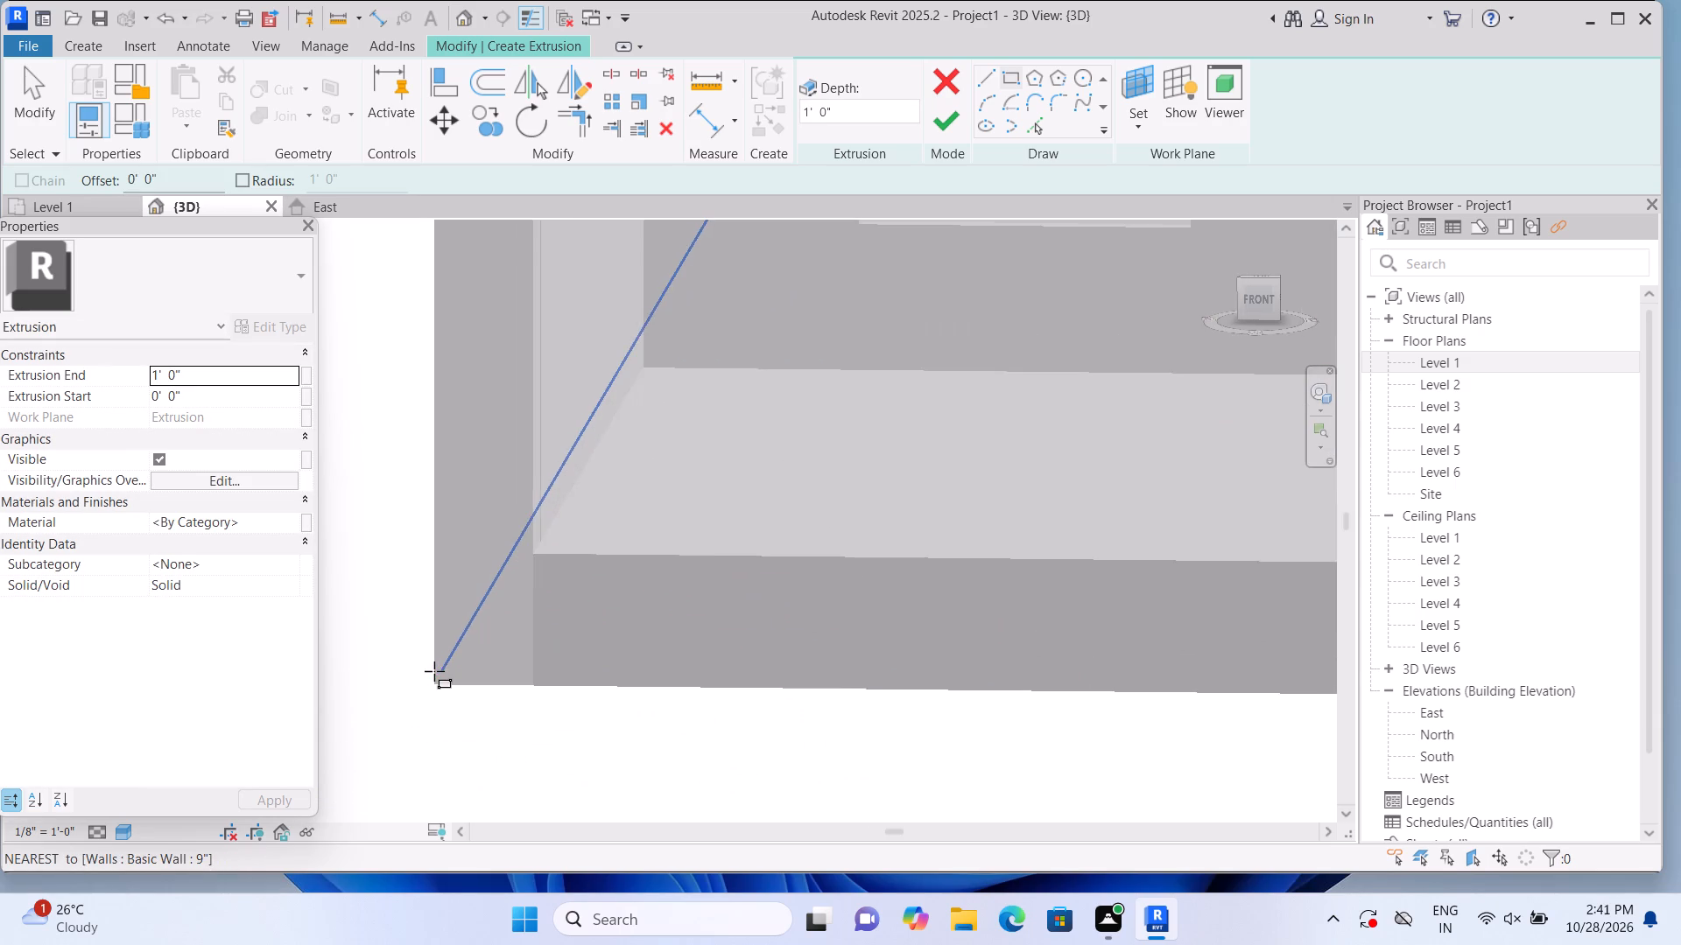
{"action": "scroll", "coordinate": [434, 671], "scroll_direction": "up", "scroll_amount": 9}
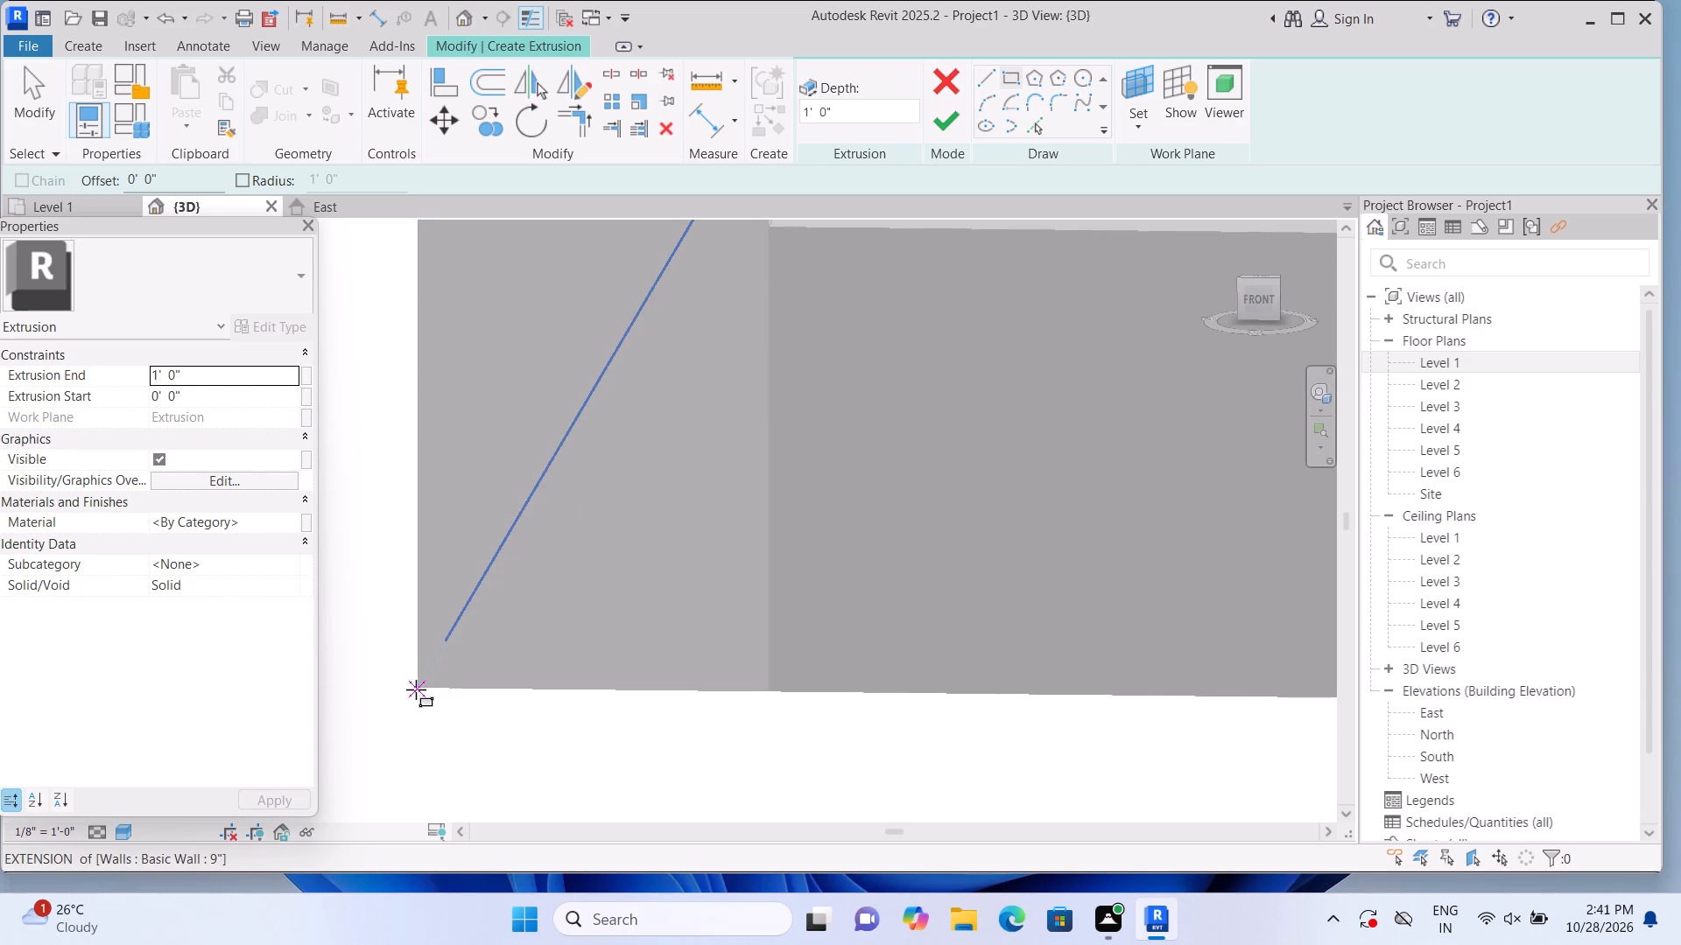
{"action": "left_click", "coordinate": [416, 689]}
{"action": "middle_click_drag", "start_coordinate": [877, 787], "coordinate": [628, 741]}
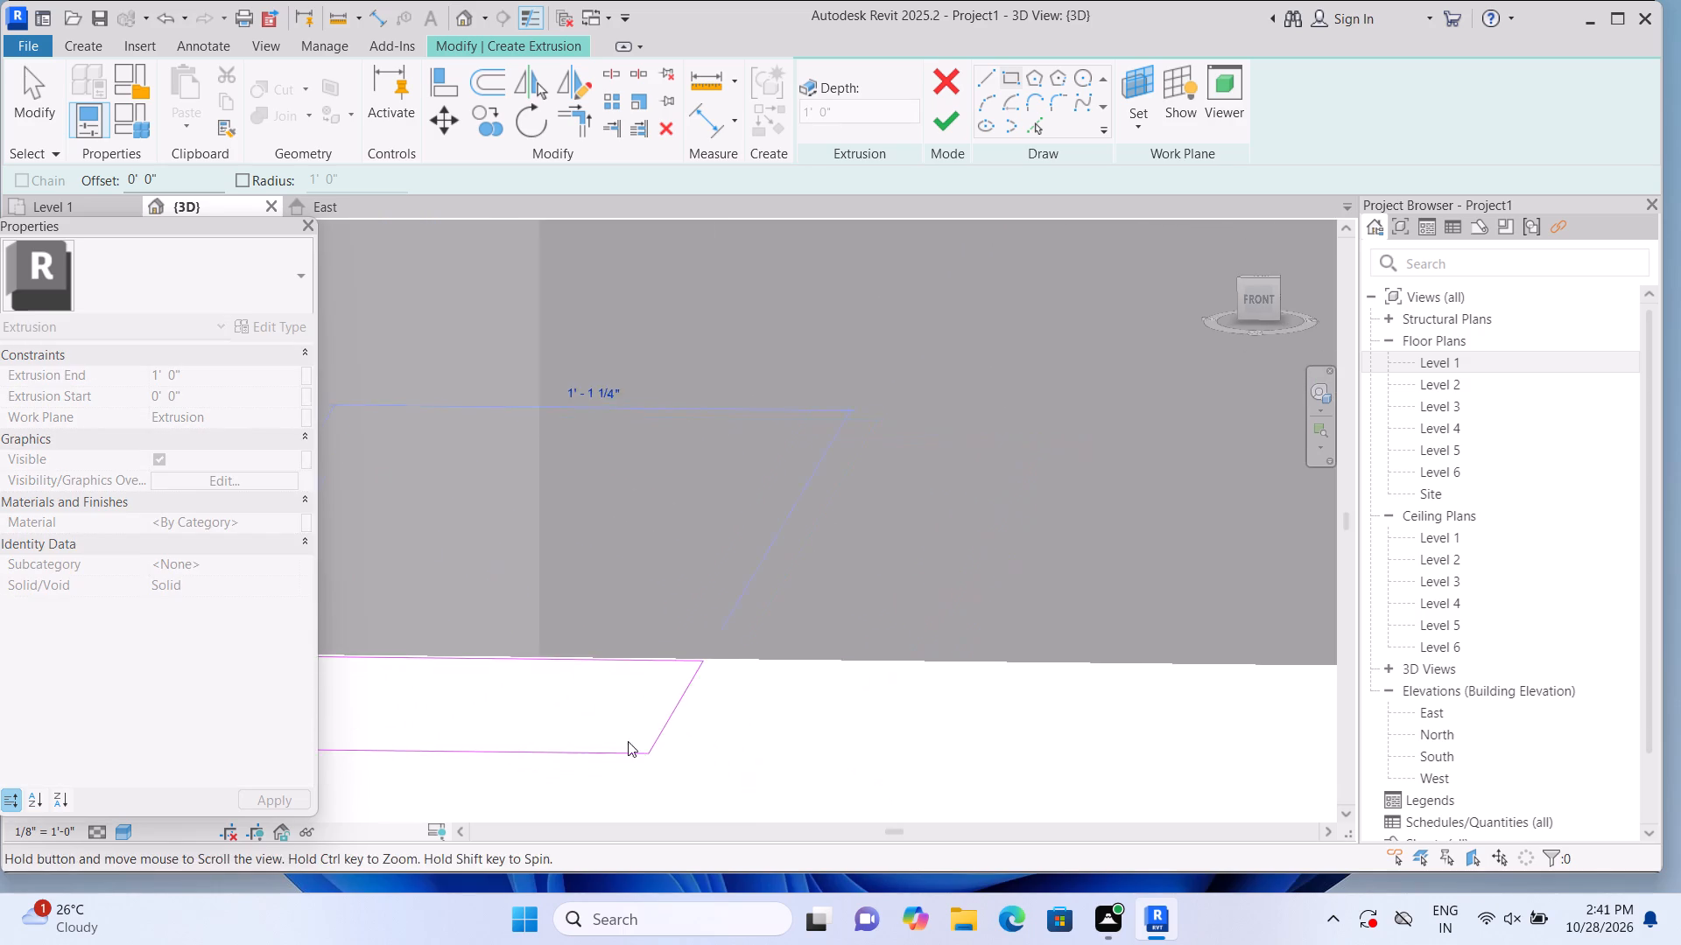
{"action": "middle_click_drag", "start_coordinate": [628, 741], "coordinate": [639, 751]}
{"action": "scroll", "coordinate": [617, 736], "scroll_direction": "down", "scroll_amount": 7}
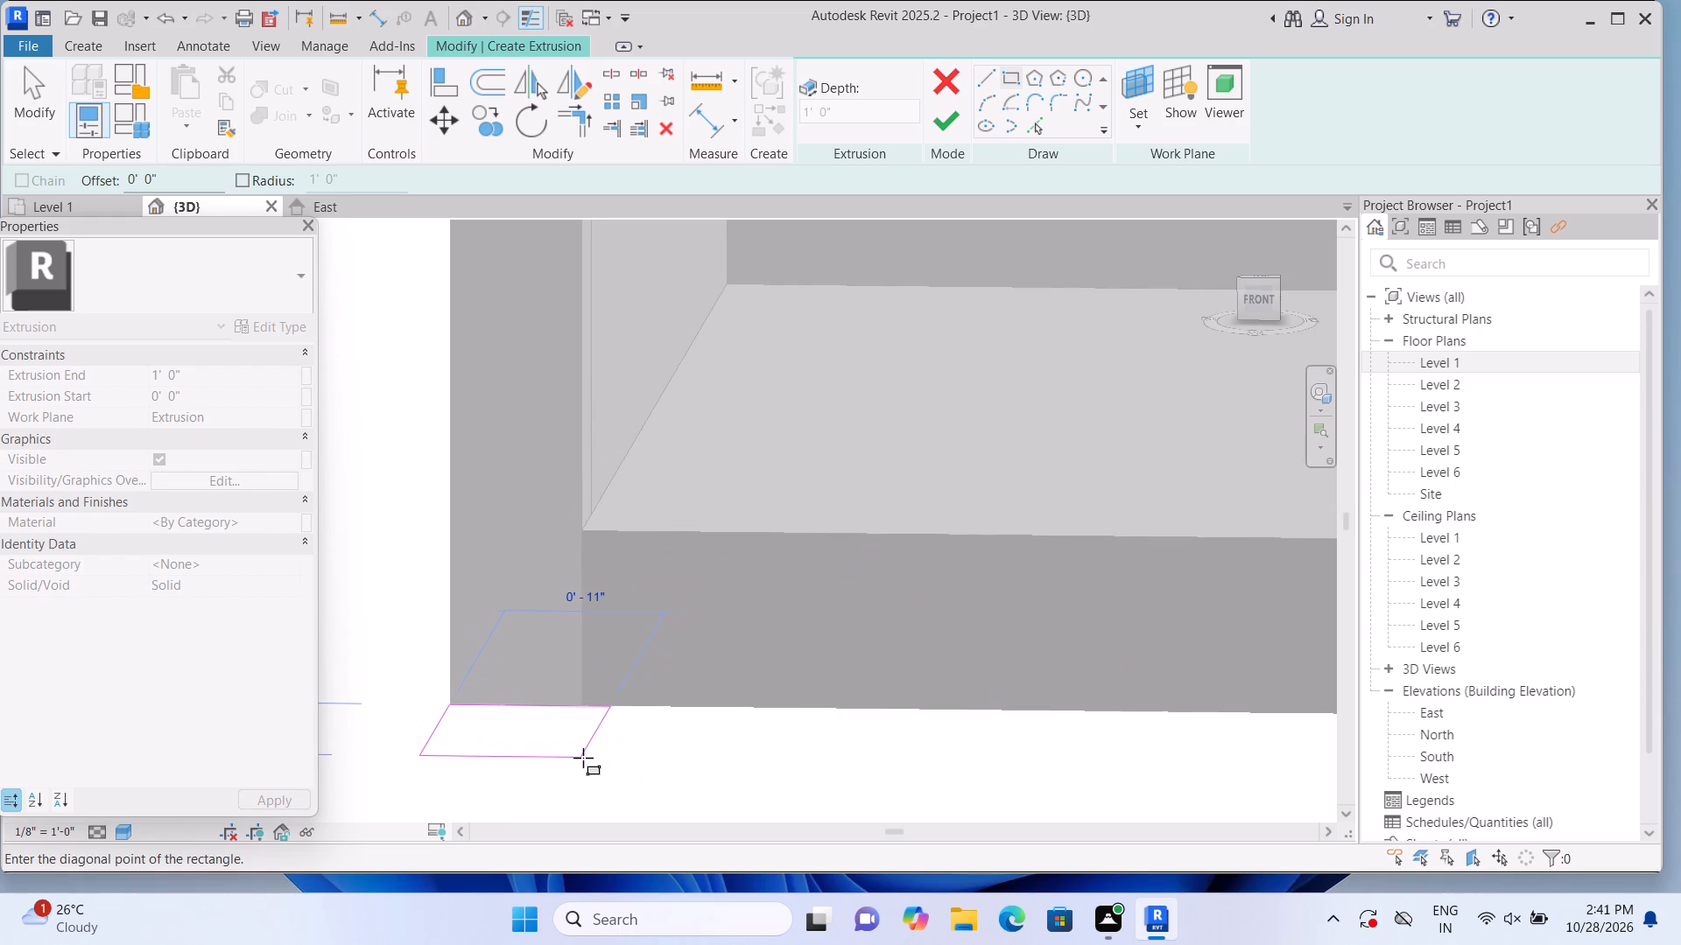
{"action": "middle_click_drag", "start_coordinate": [692, 794], "coordinate": [689, 794]}
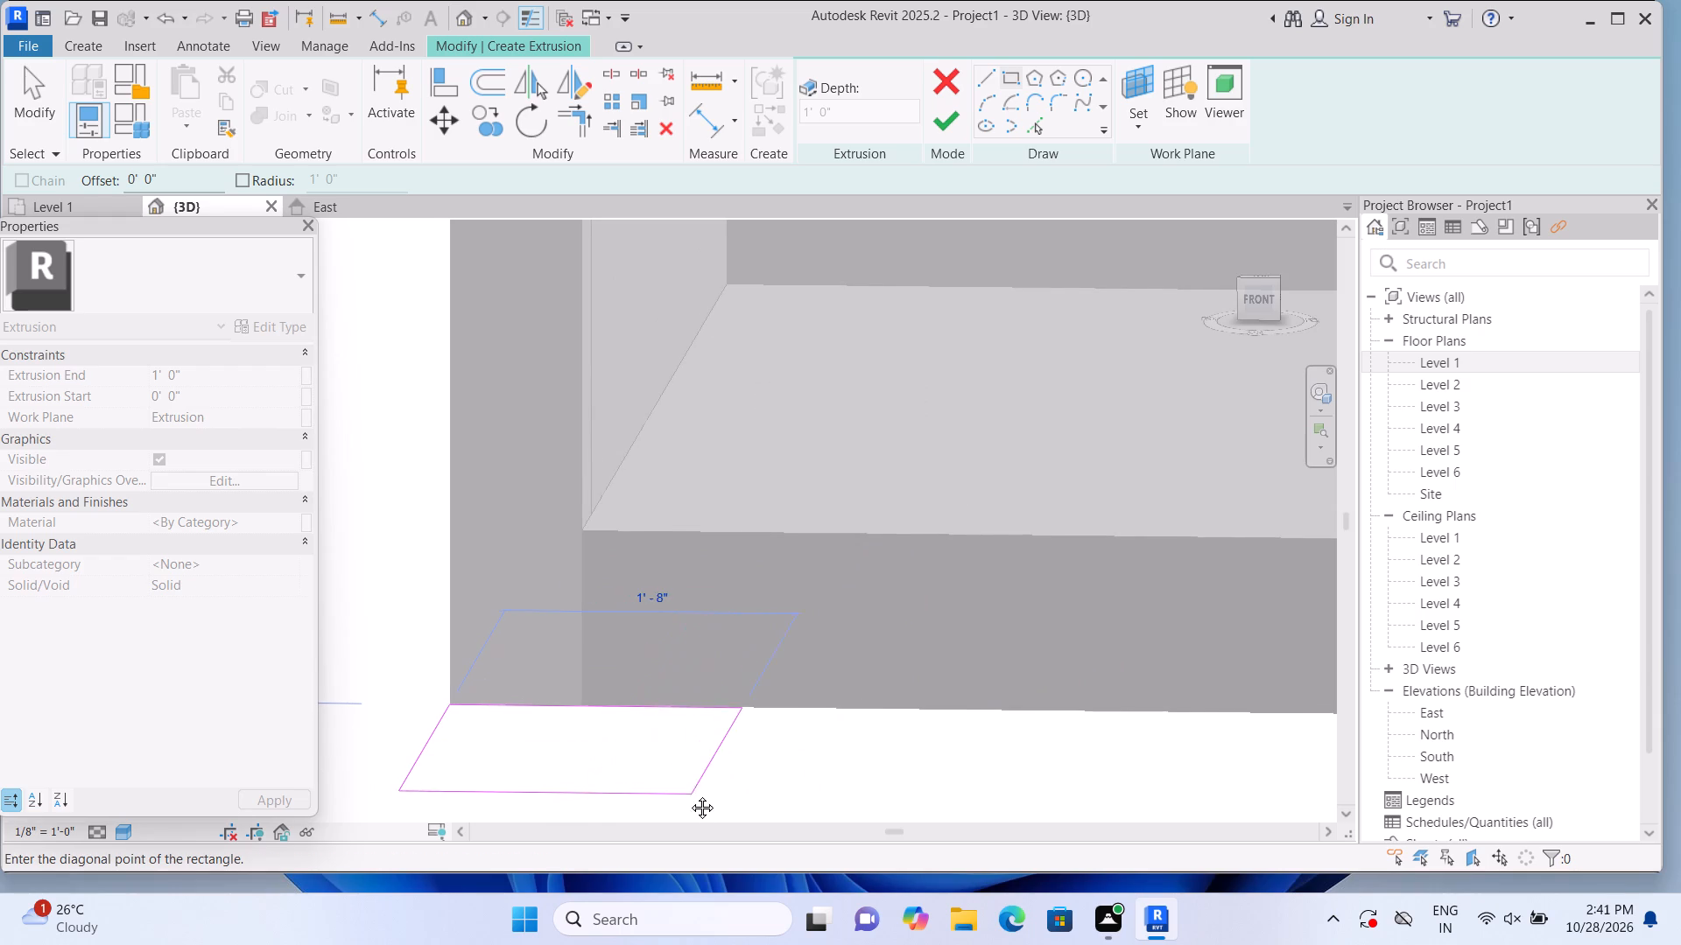
{"action": "middle_click_drag", "start_coordinate": [689, 794], "coordinate": [478, 745]}
{"action": "middle_click_drag", "start_coordinate": [988, 762], "coordinate": [690, 688]}
{"action": "scroll", "coordinate": [690, 688], "scroll_direction": "down", "scroll_amount": 6}
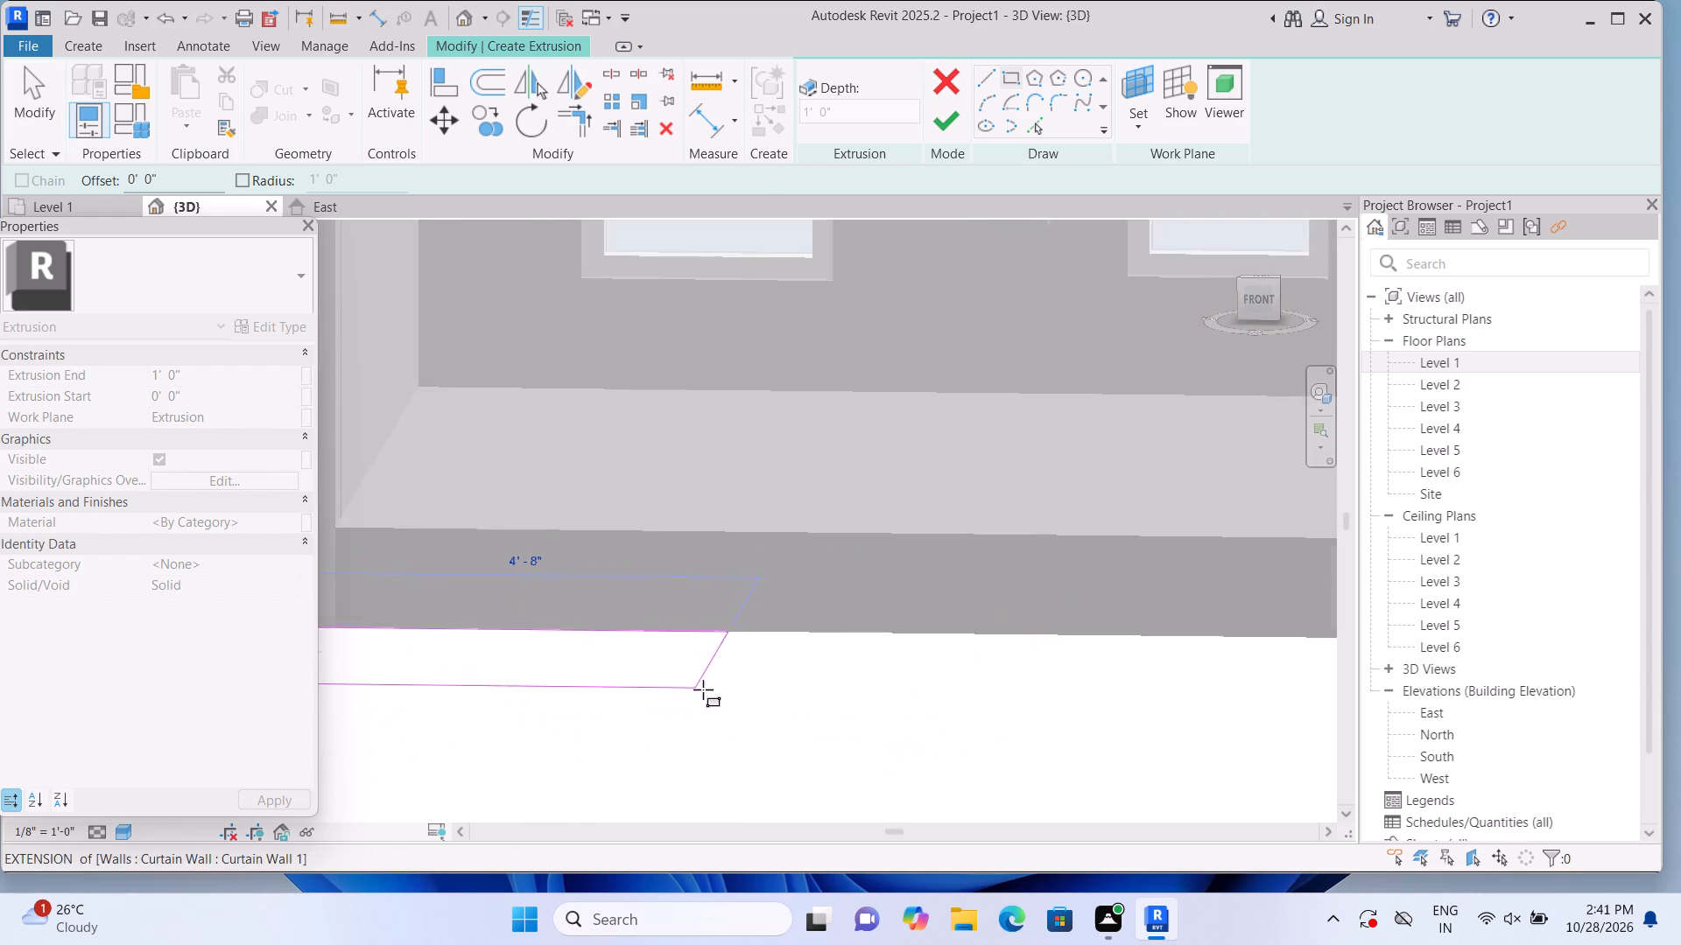
{"action": "scroll", "coordinate": [703, 689], "scroll_direction": "down", "scroll_amount": 5}
{"action": "scroll", "coordinate": [906, 743], "scroll_direction": "down", "scroll_amount": 1}
{"action": "middle_click_drag", "start_coordinate": [1089, 769], "coordinate": [792, 617]}
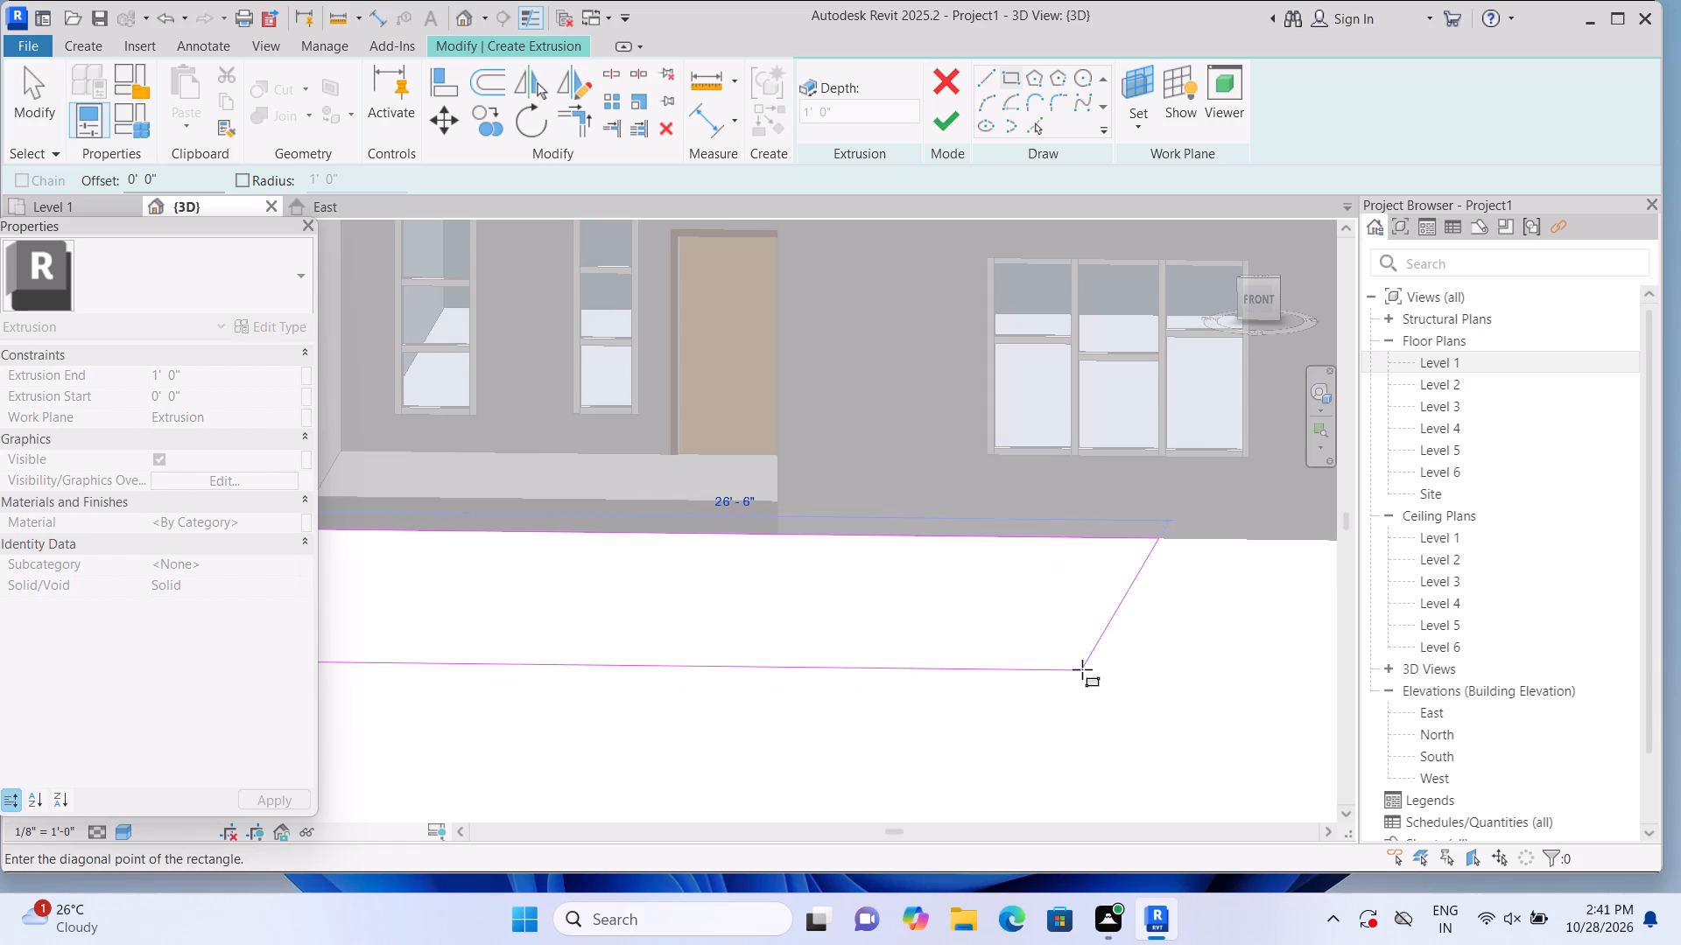
{"action": "scroll", "coordinate": [1082, 669], "scroll_direction": "down", "scroll_amount": 6}
{"action": "middle_click_drag", "start_coordinate": [1107, 676], "coordinate": [737, 640]}
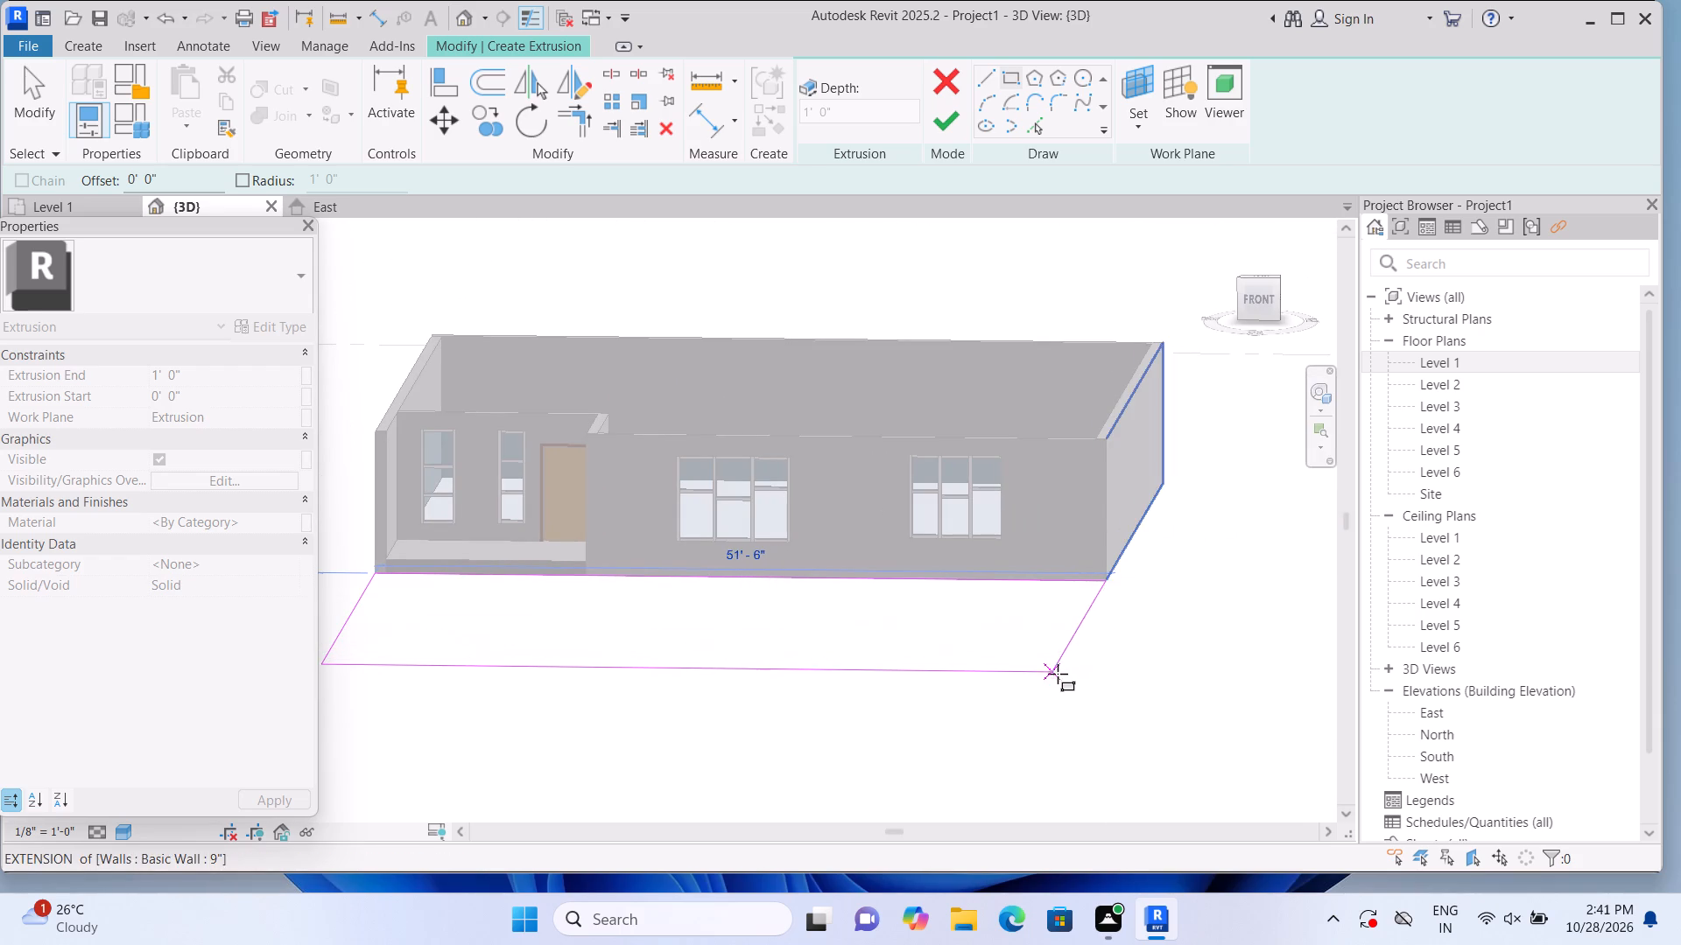
{"action": "left_click", "coordinate": [1031, 721]}
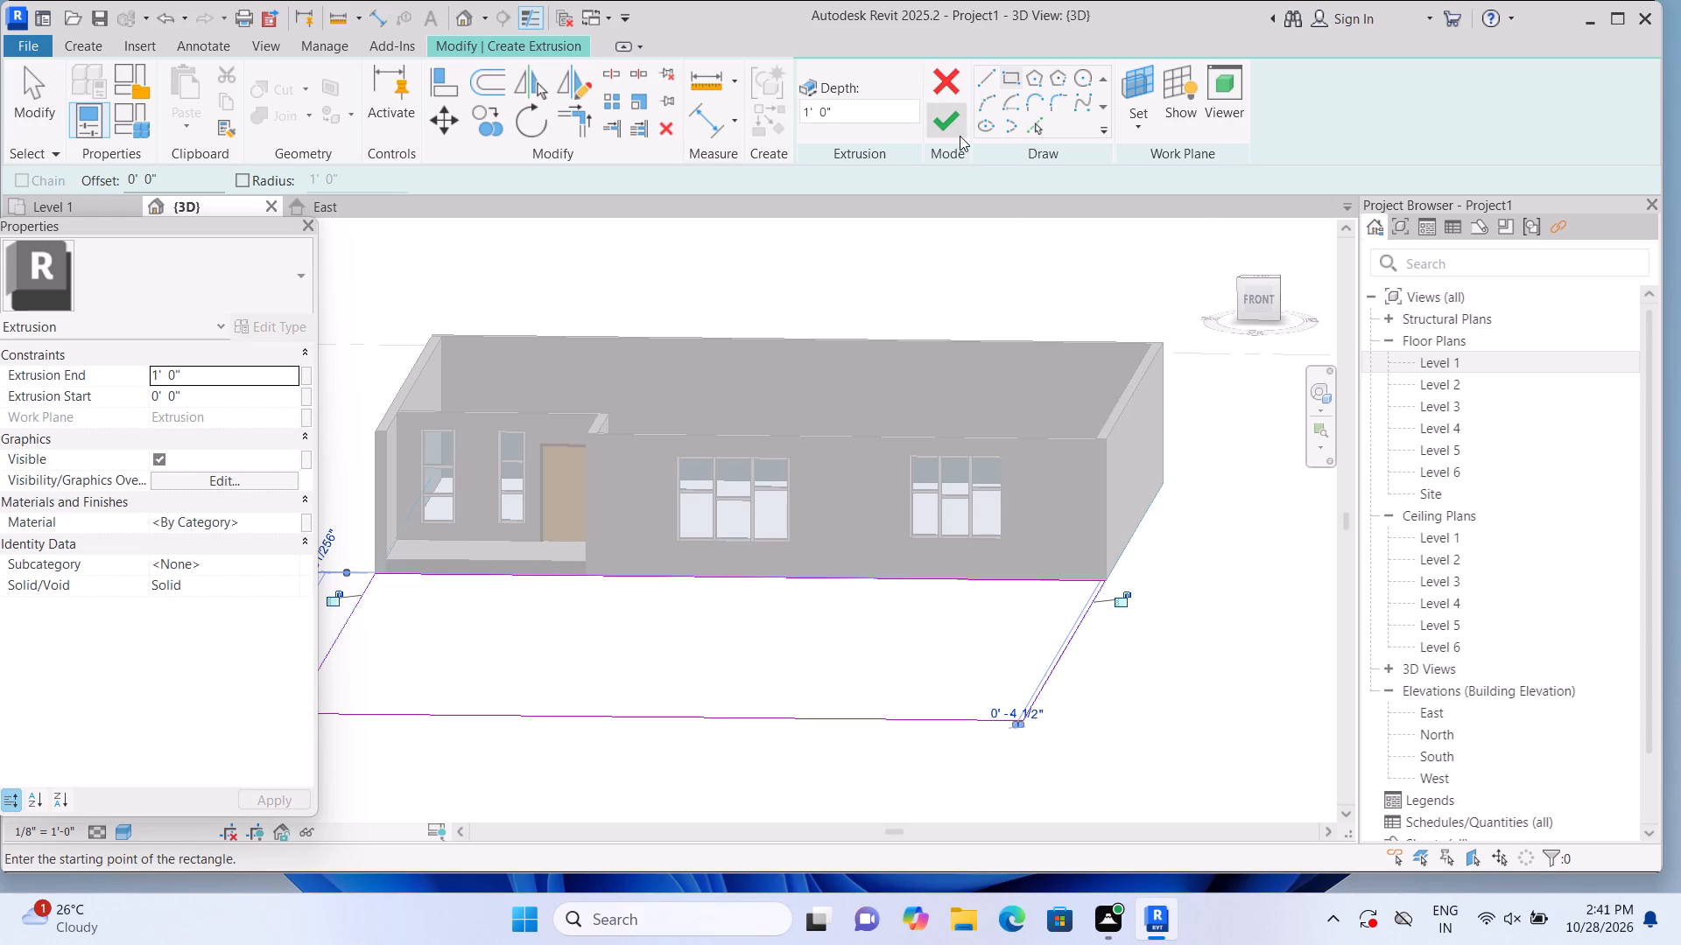
{"action": "left_click", "coordinate": [959, 136]}
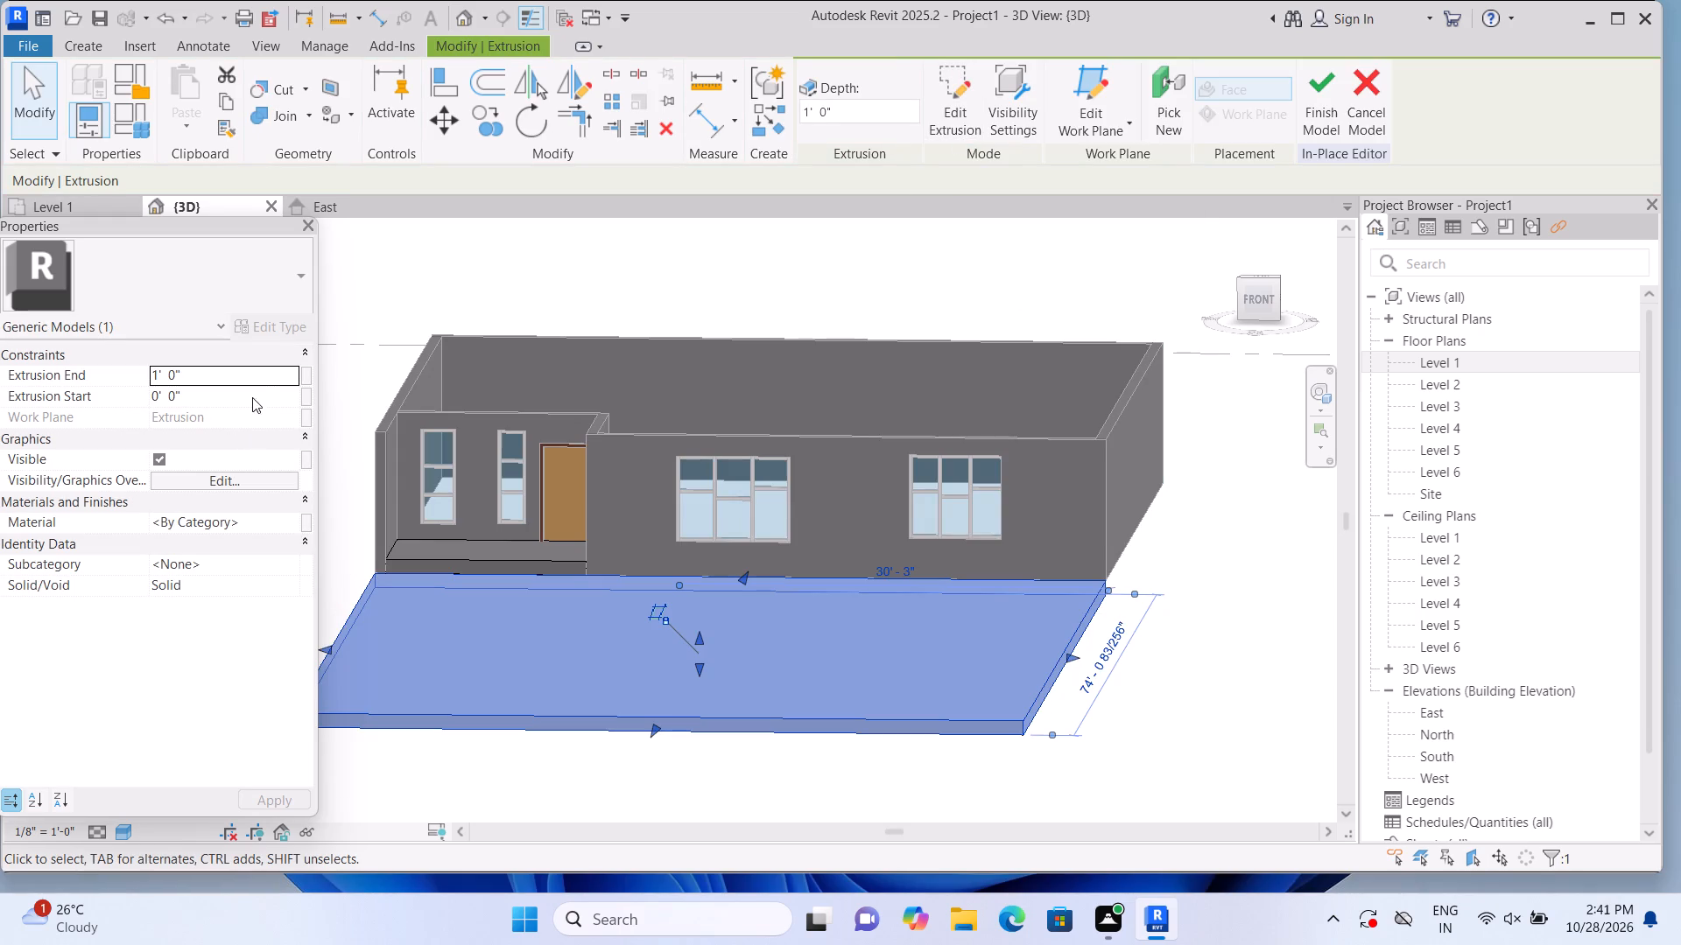
Set the Extrusion End of the large slab in front of the building to 2".
{"action": "left_click", "coordinate": [254, 377]}
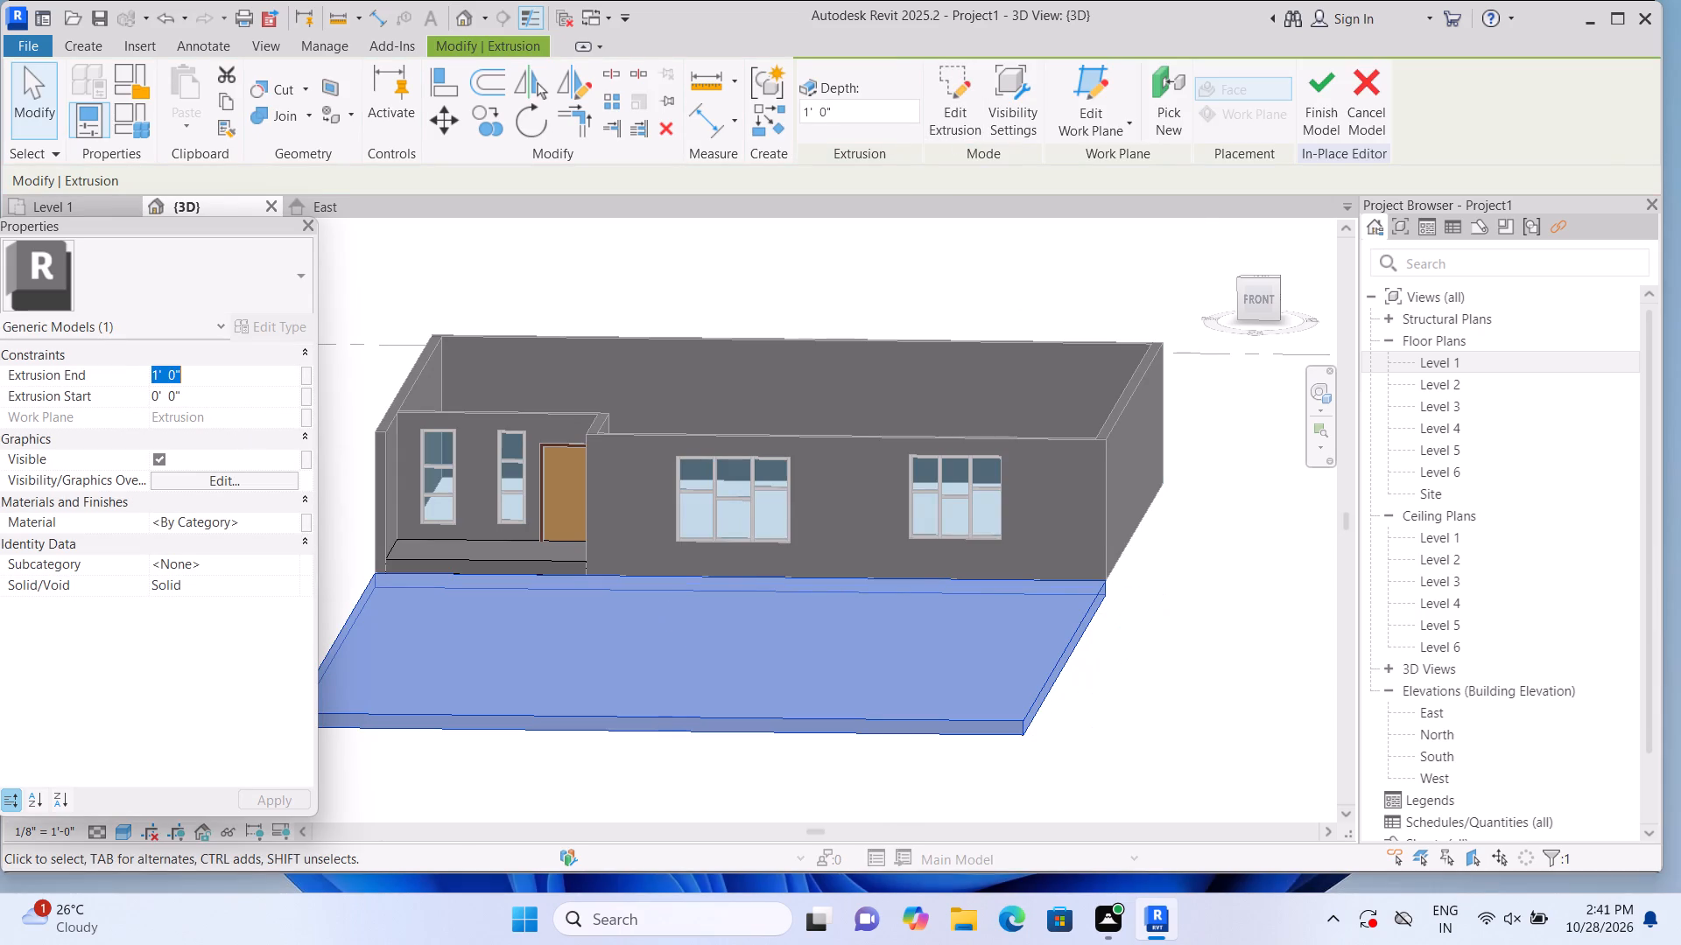
{"action": "key", "text": "BackSpace"}
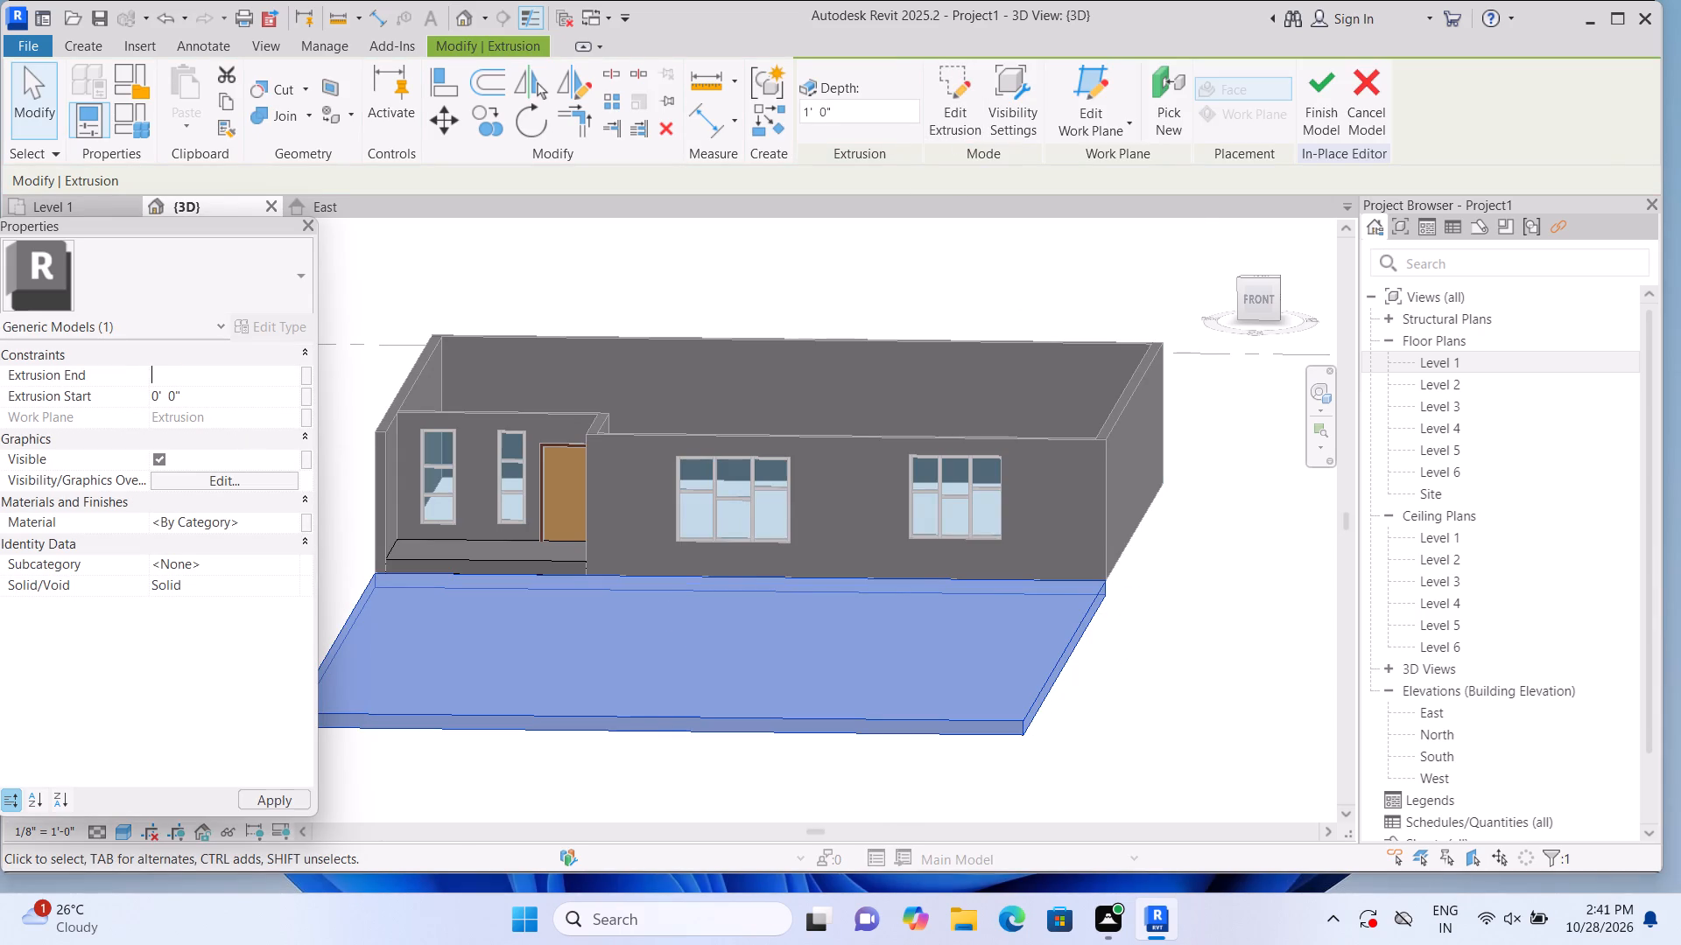
{"action": "key", "text": "2"}
{"action": "key", "text": "shift+quotedbl"}
{"action": "key", "text": "Return"}
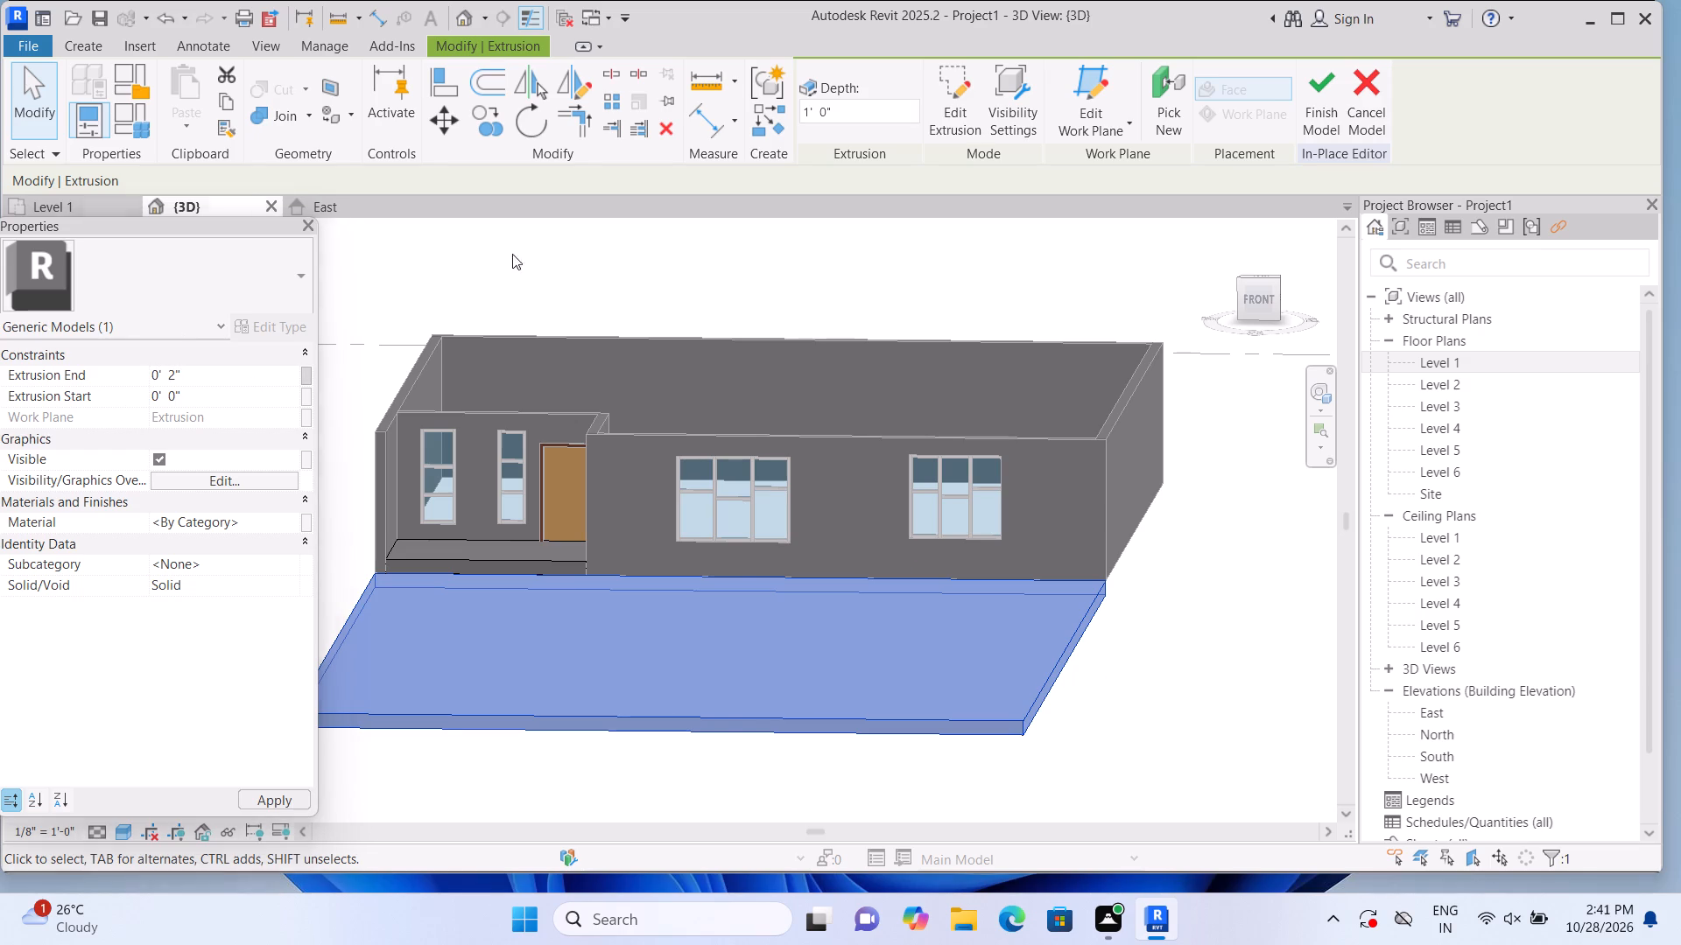
Shorten the large front slab by pulling its outer edge toward the building until it is about 31'-0" deep.
{"action": "left_click", "coordinate": [571, 260]}
{"action": "scroll", "coordinate": [608, 284], "scroll_direction": "down", "scroll_amount": 2}
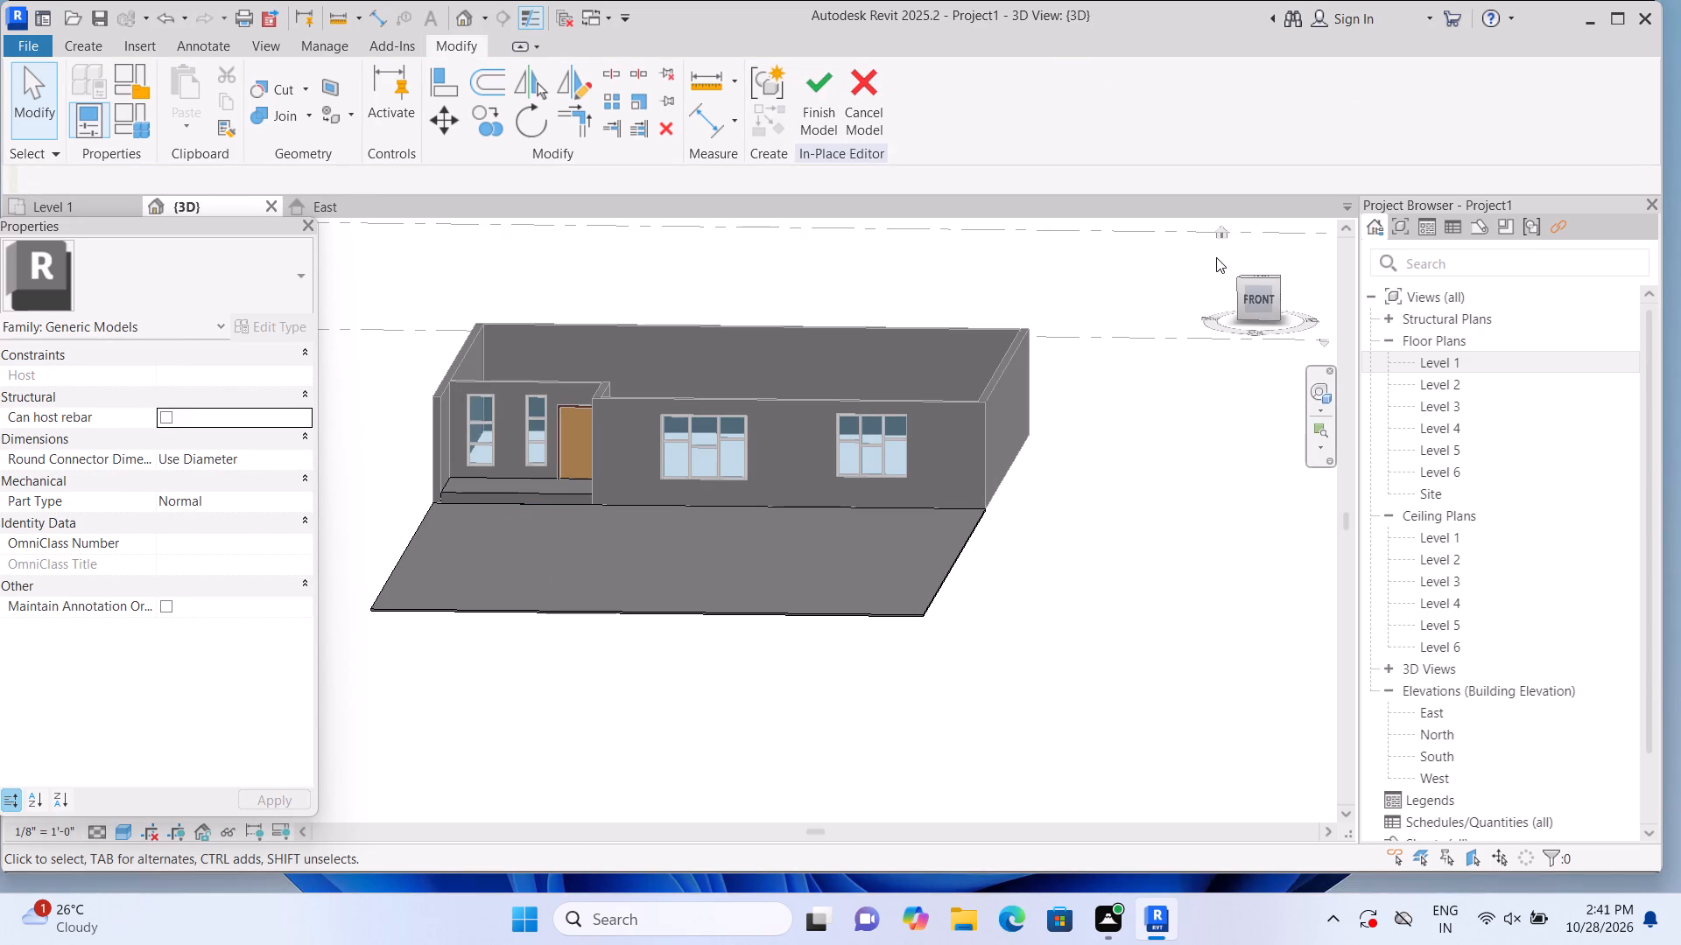
{"action": "left_click", "coordinate": [1225, 234]}
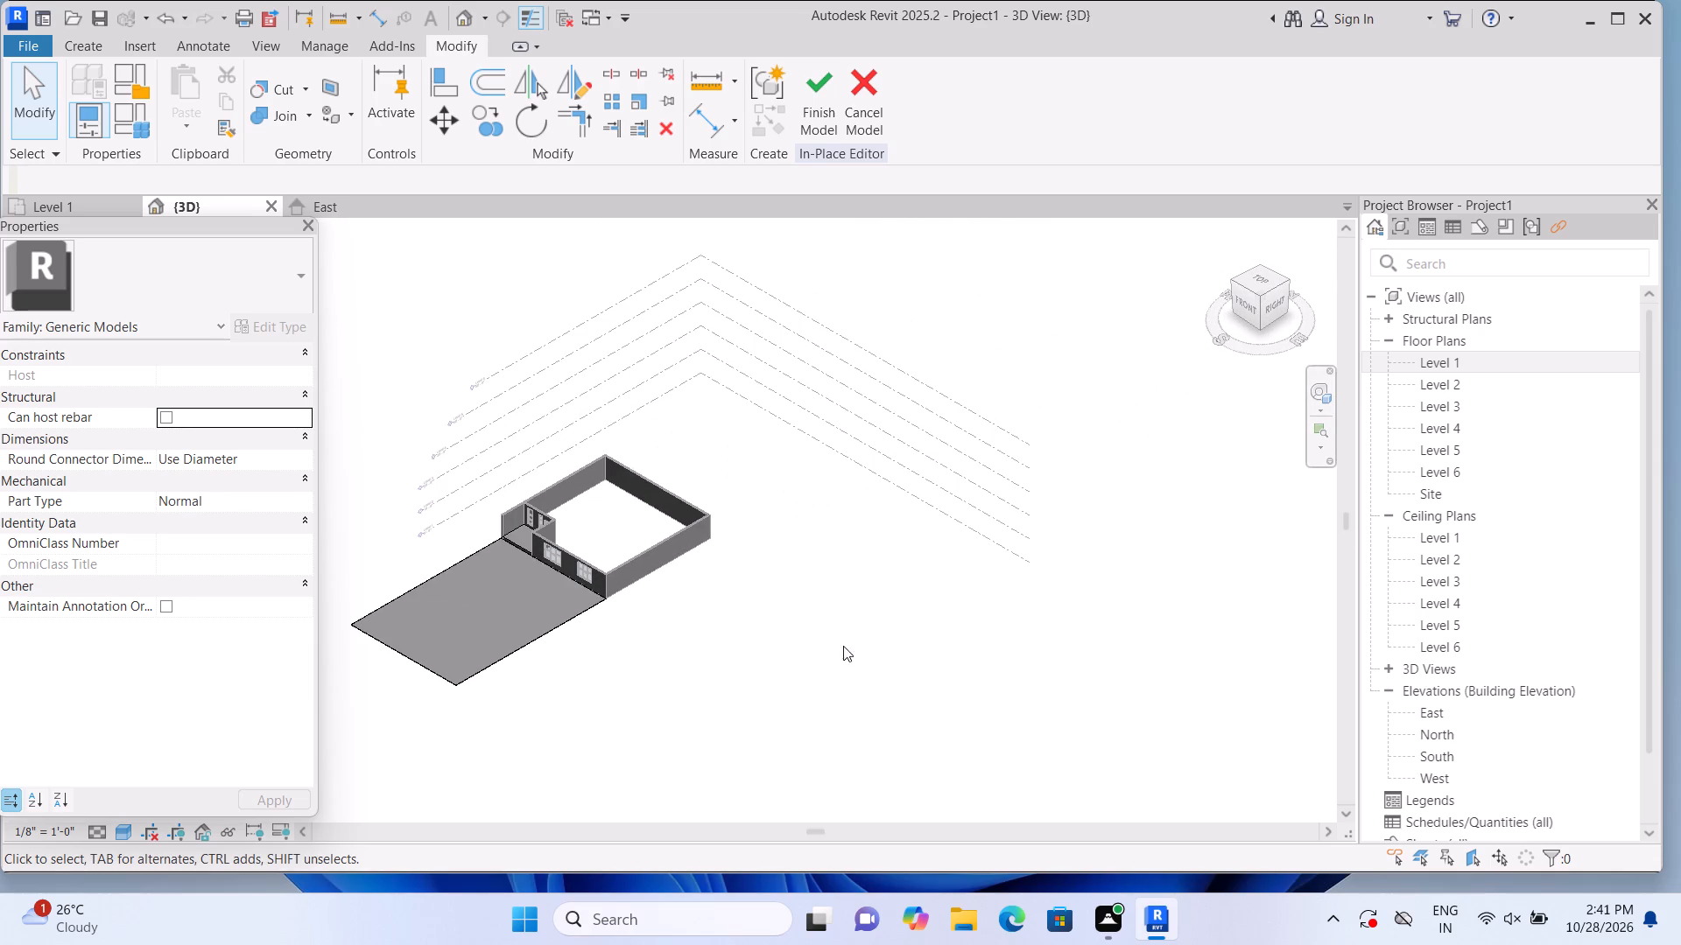
{"action": "left_click", "coordinate": [454, 661]}
{"action": "scroll", "coordinate": [451, 658], "scroll_direction": "up", "scroll_amount": 4}
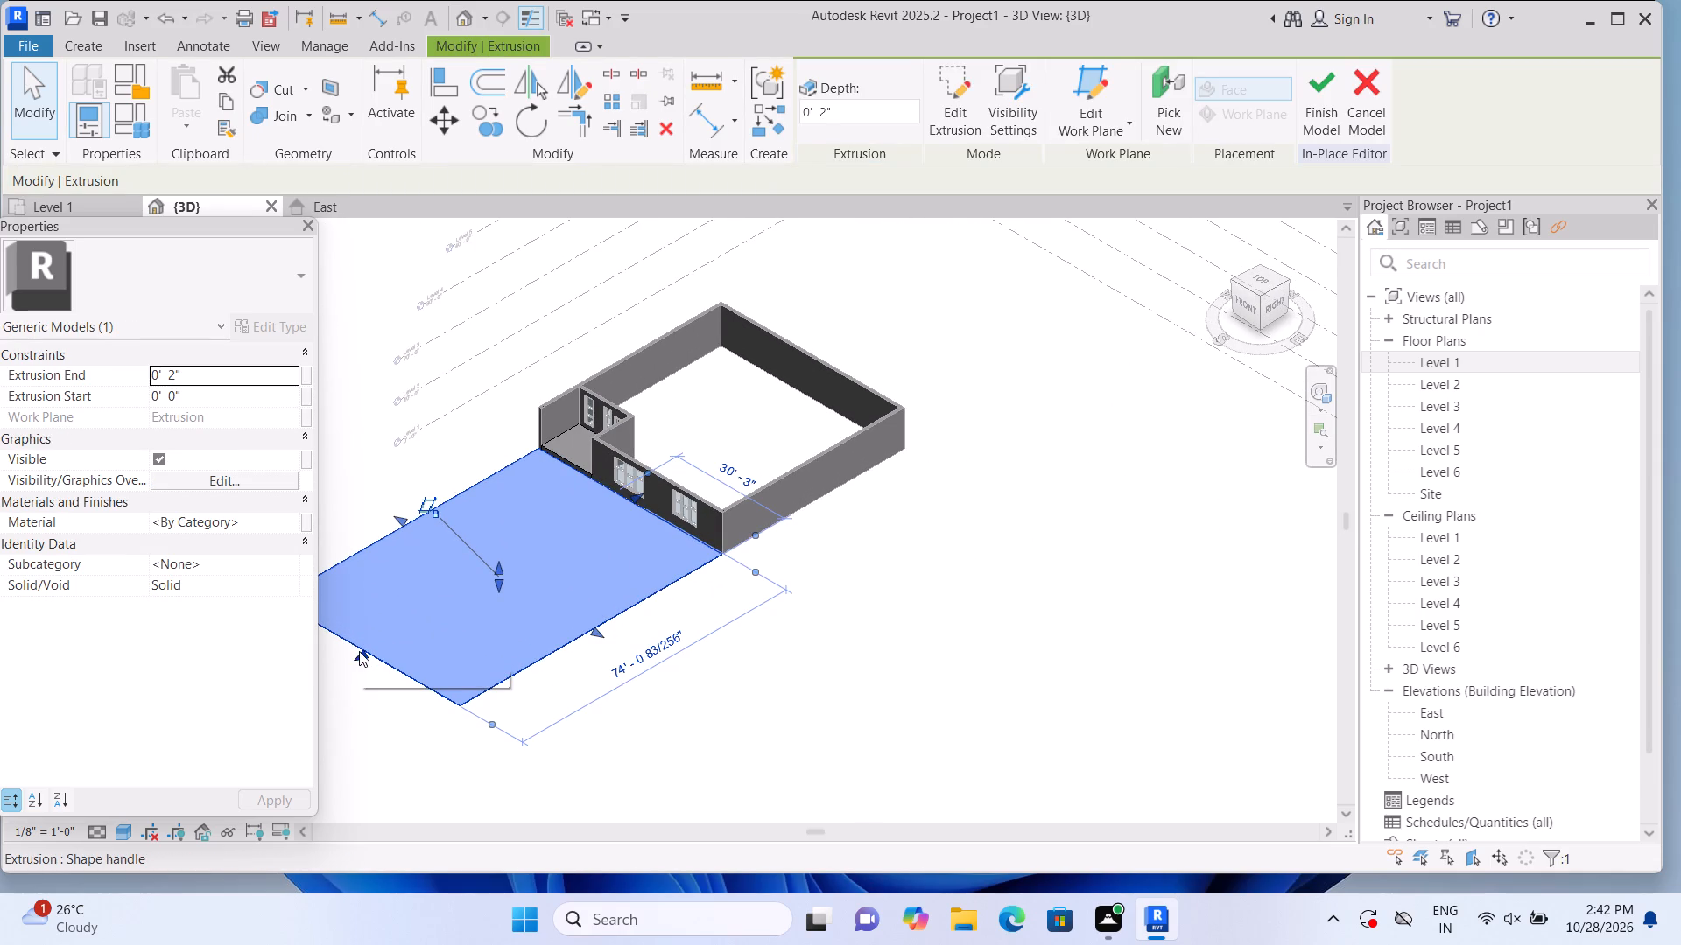
{"action": "left_click_drag", "start_coordinate": [361, 654], "coordinate": [518, 559]}
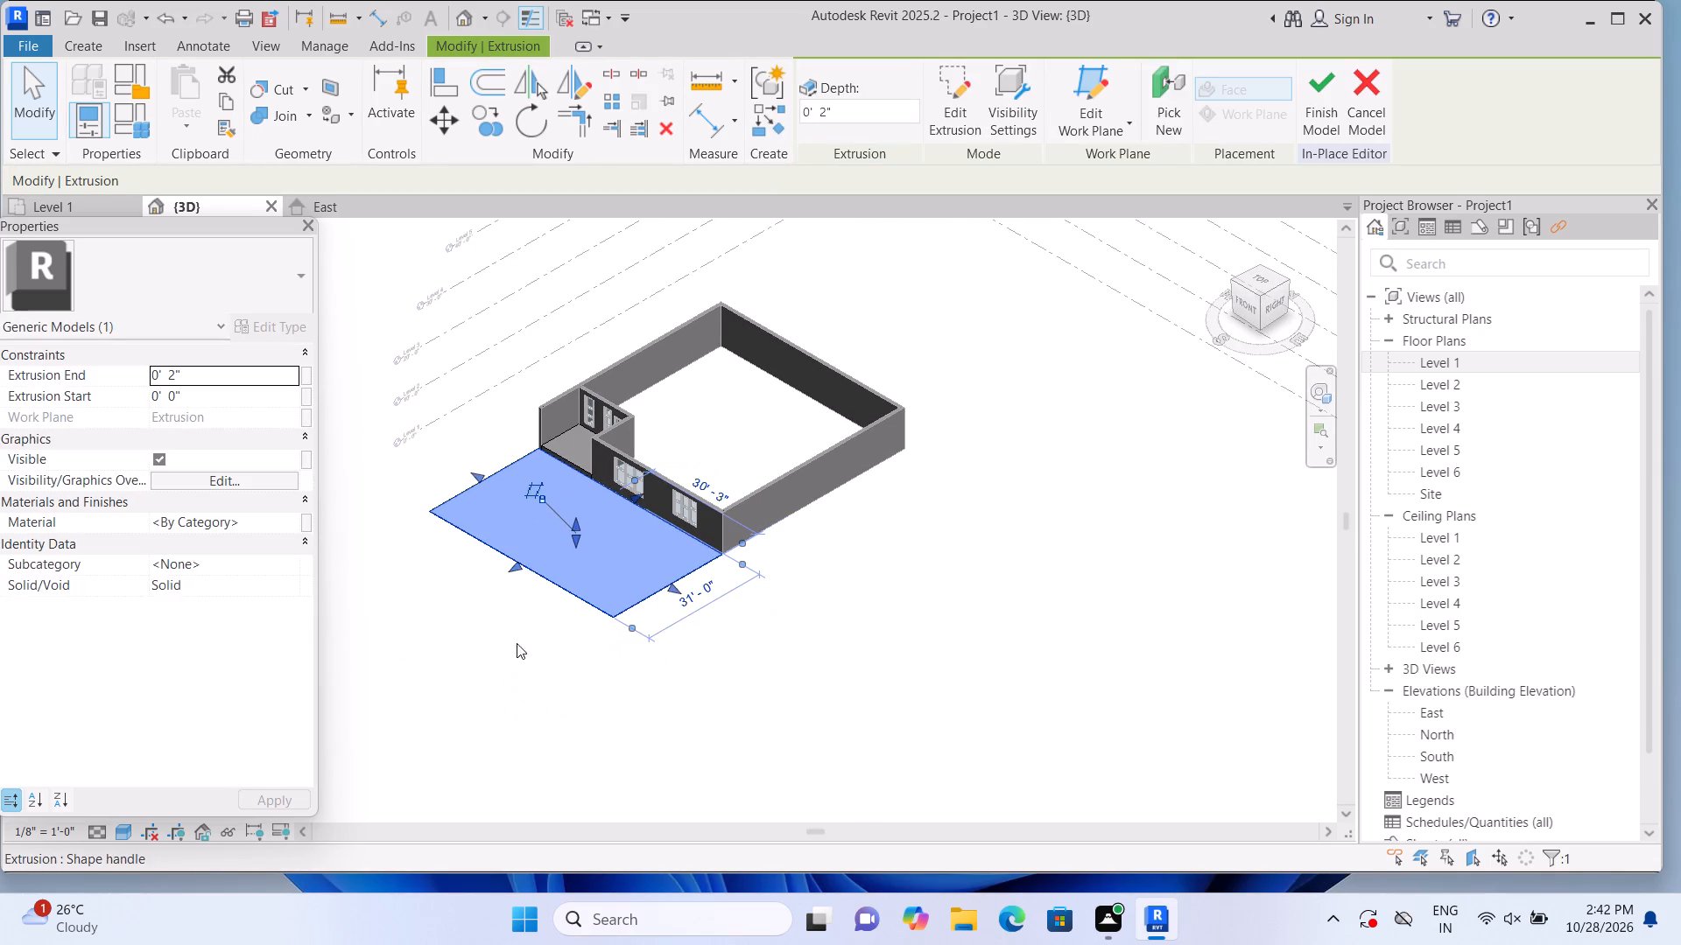
{"action": "left_click", "coordinate": [517, 660]}
Start another Extrusion near the entrance recess with the large front slab's top face as its work plane.
{"action": "middle_click_drag", "start_coordinate": [534, 674], "coordinate": [560, 724]}
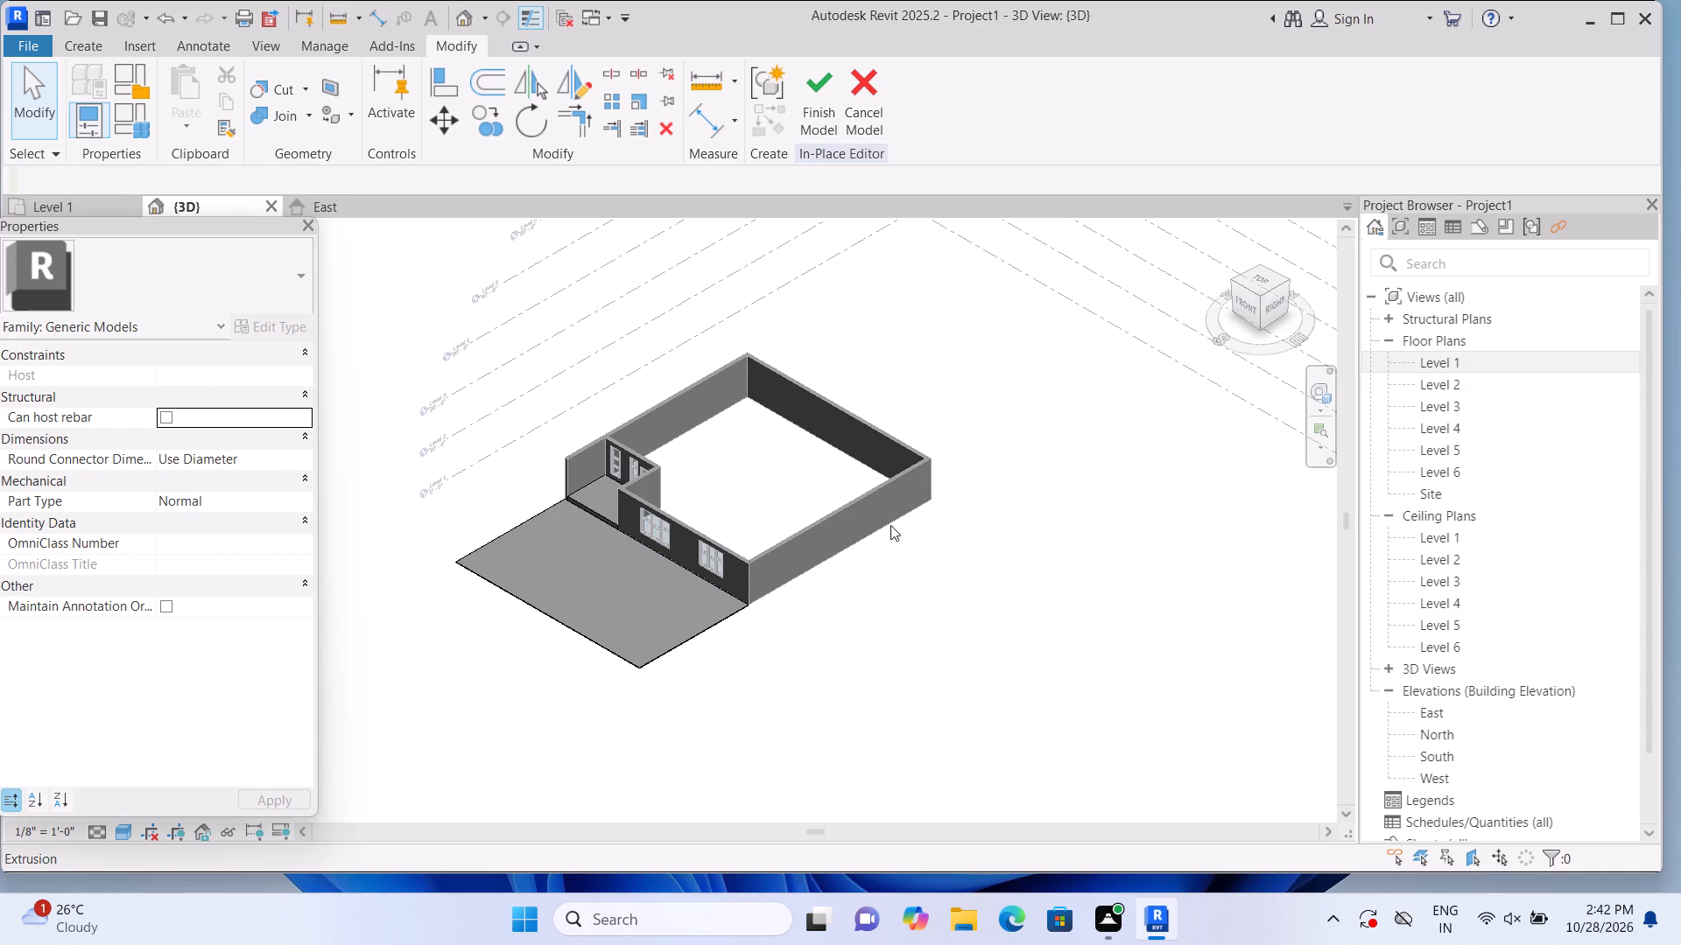
{"action": "left_click", "coordinate": [1222, 234]}
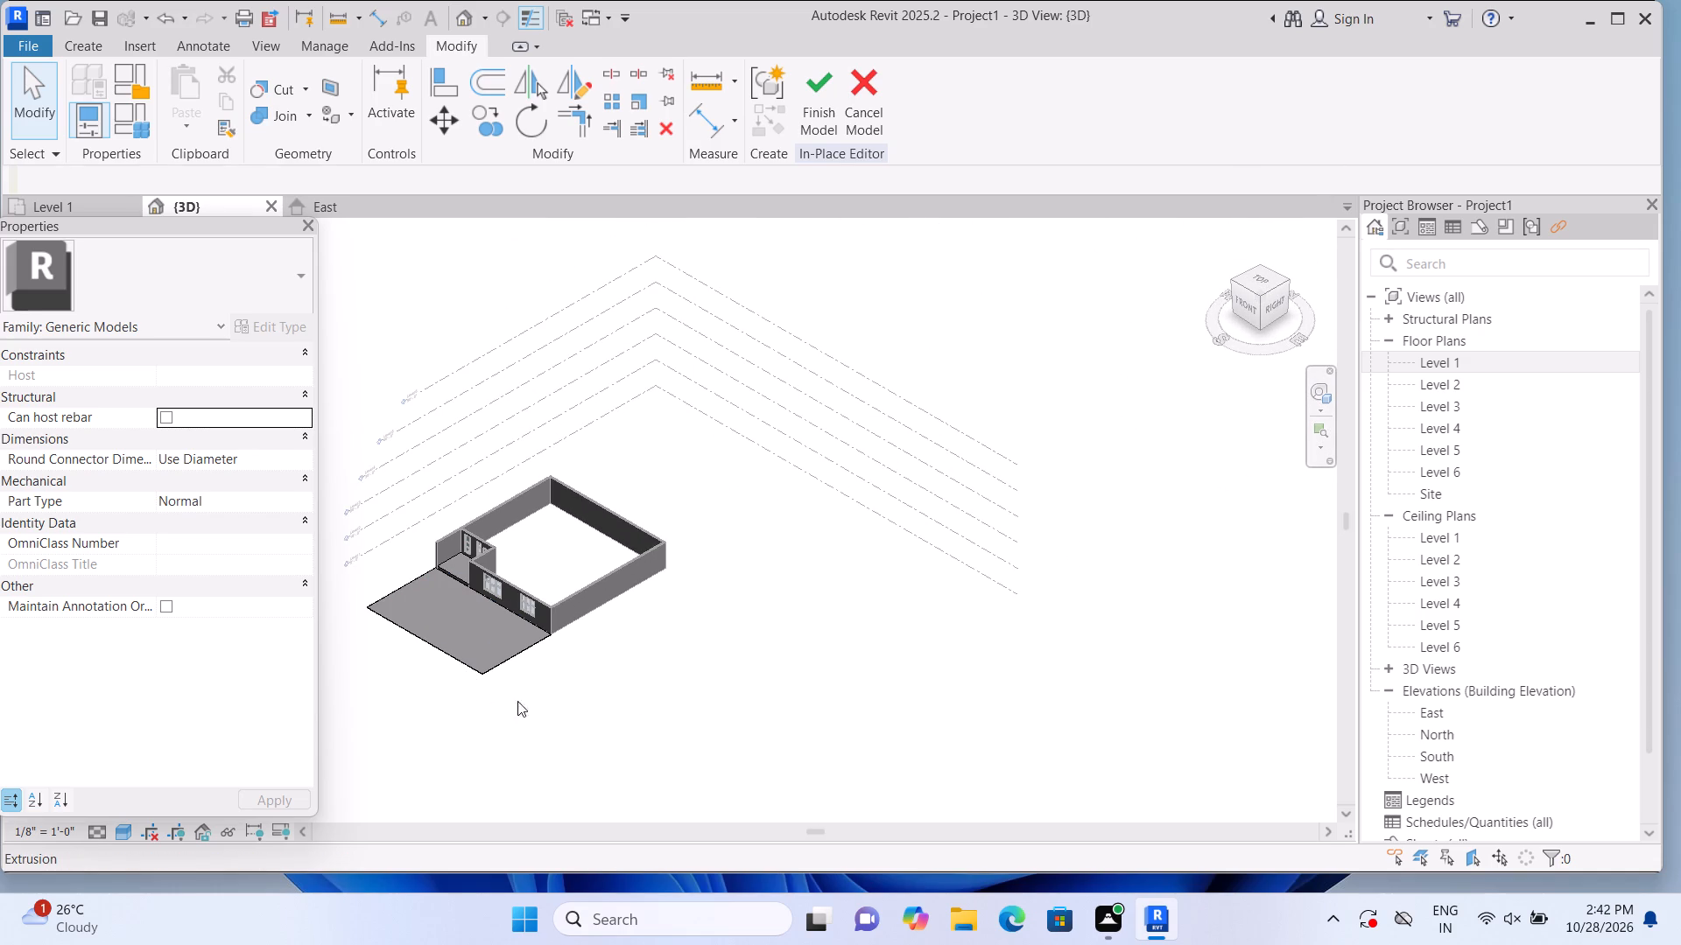
{"action": "middle_click_drag", "start_coordinate": [341, 689], "coordinate": [686, 687], "text": "shift"}
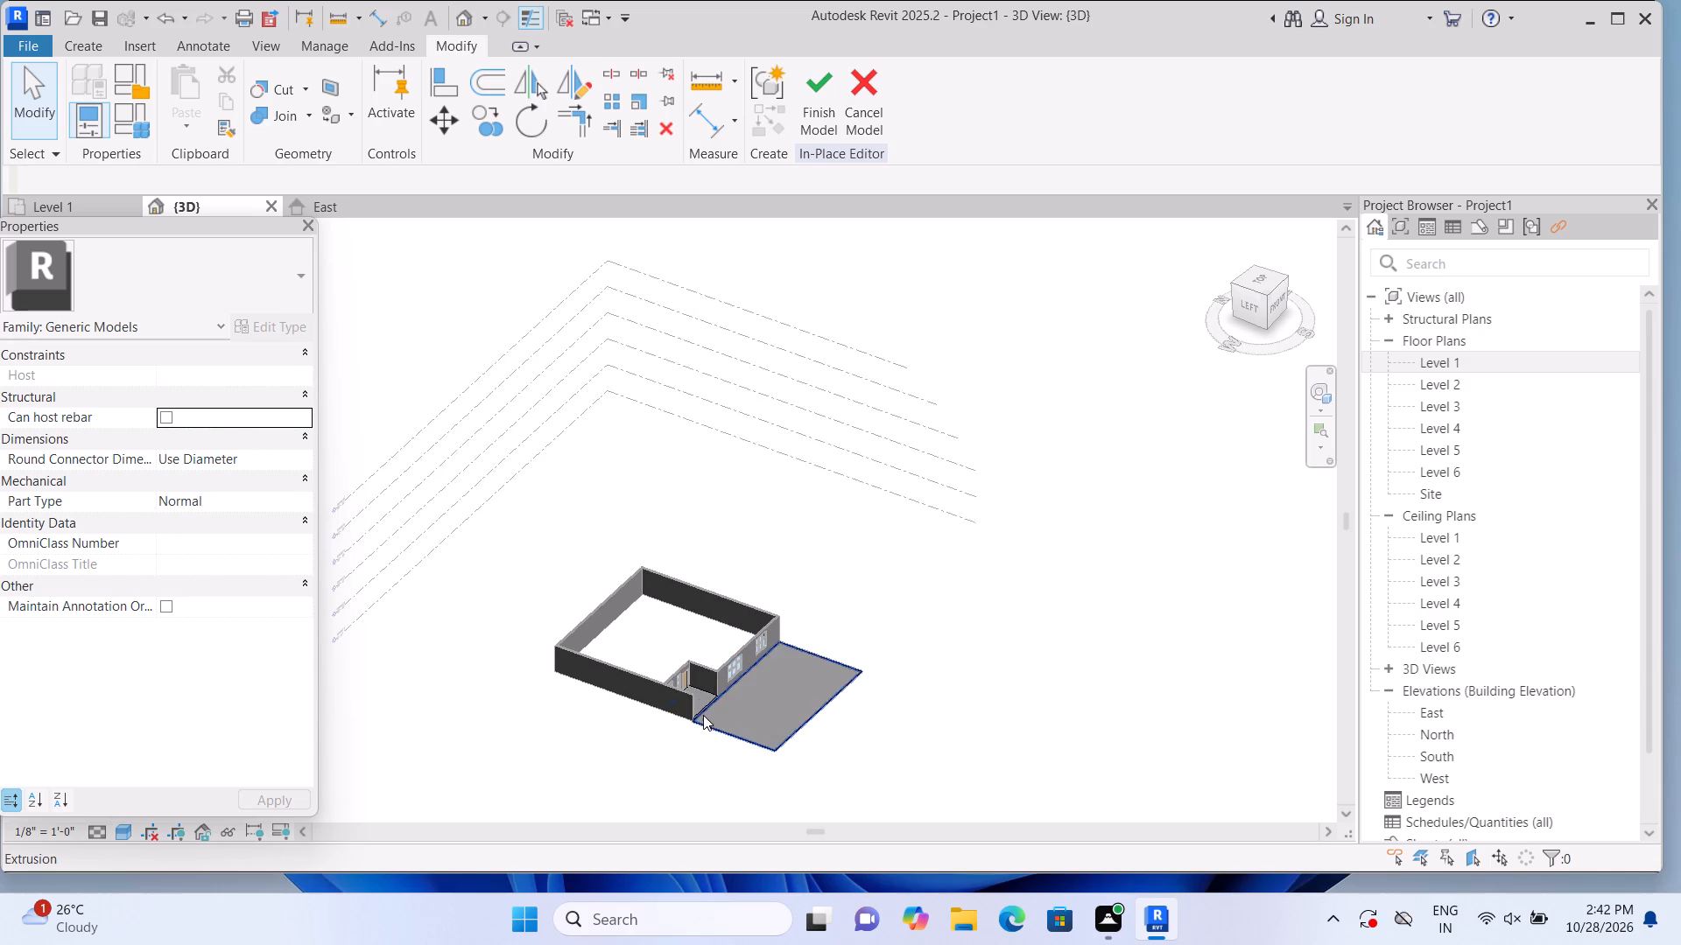
{"action": "scroll", "coordinate": [704, 717], "scroll_direction": "up", "scroll_amount": 11}
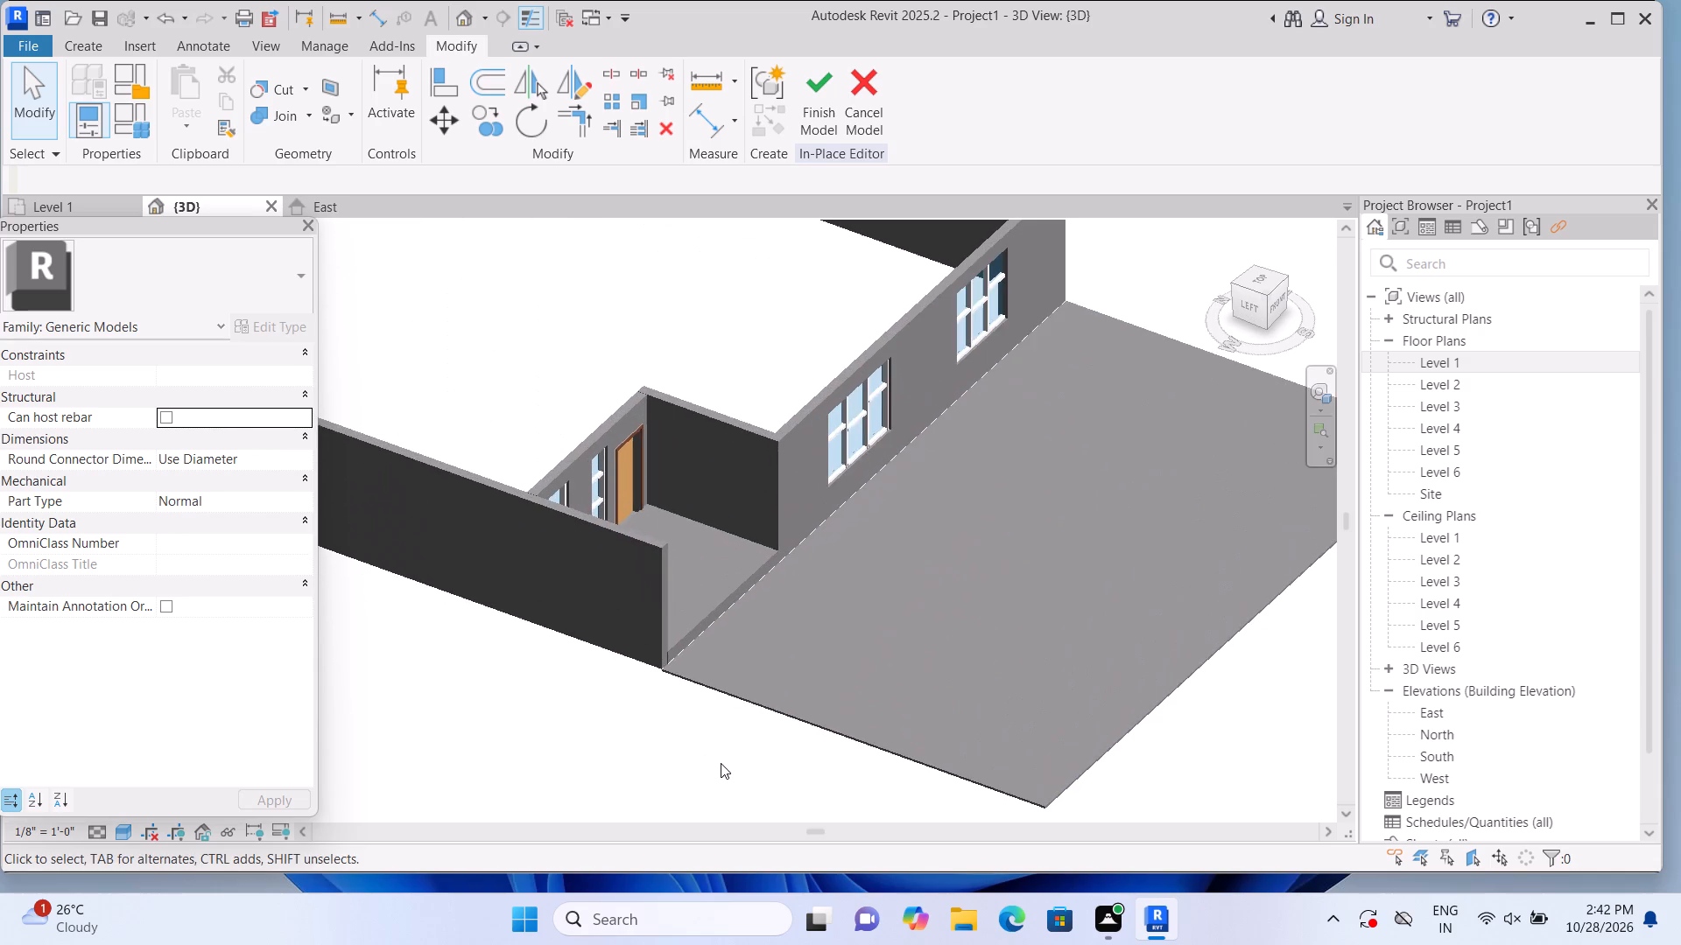
{"action": "middle_click_drag", "start_coordinate": [611, 703], "coordinate": [693, 804]}
{"action": "scroll", "coordinate": [836, 773], "scroll_direction": "up", "scroll_amount": 2}
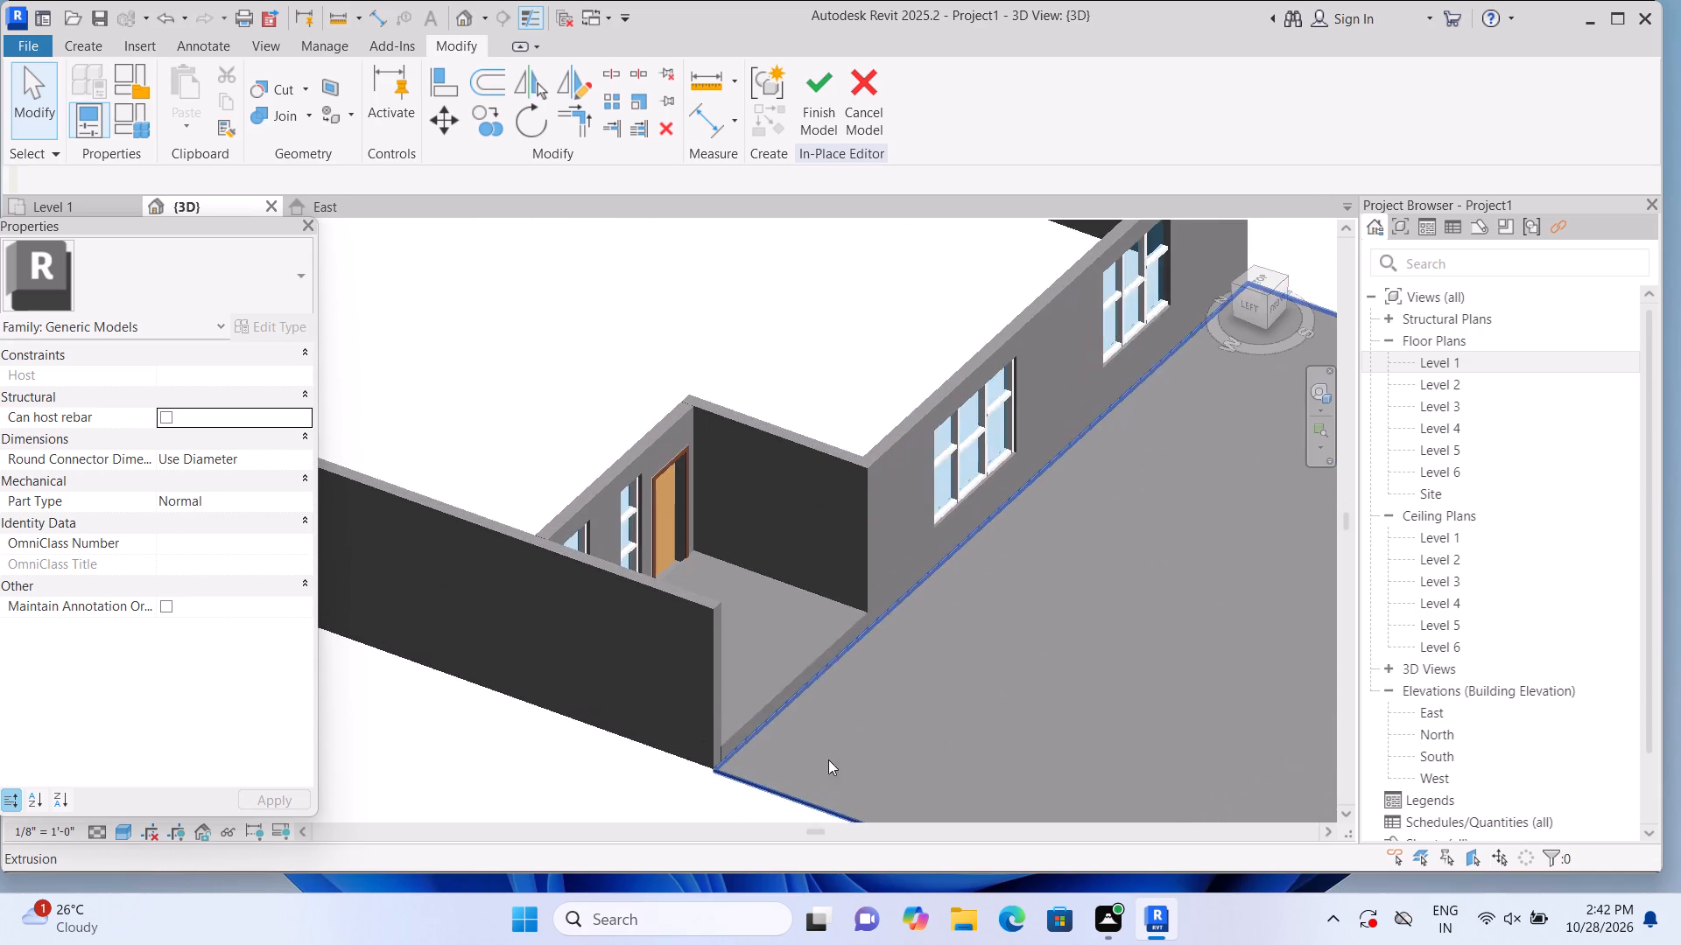
{"action": "scroll", "coordinate": [825, 756], "scroll_direction": "up", "scroll_amount": 1}
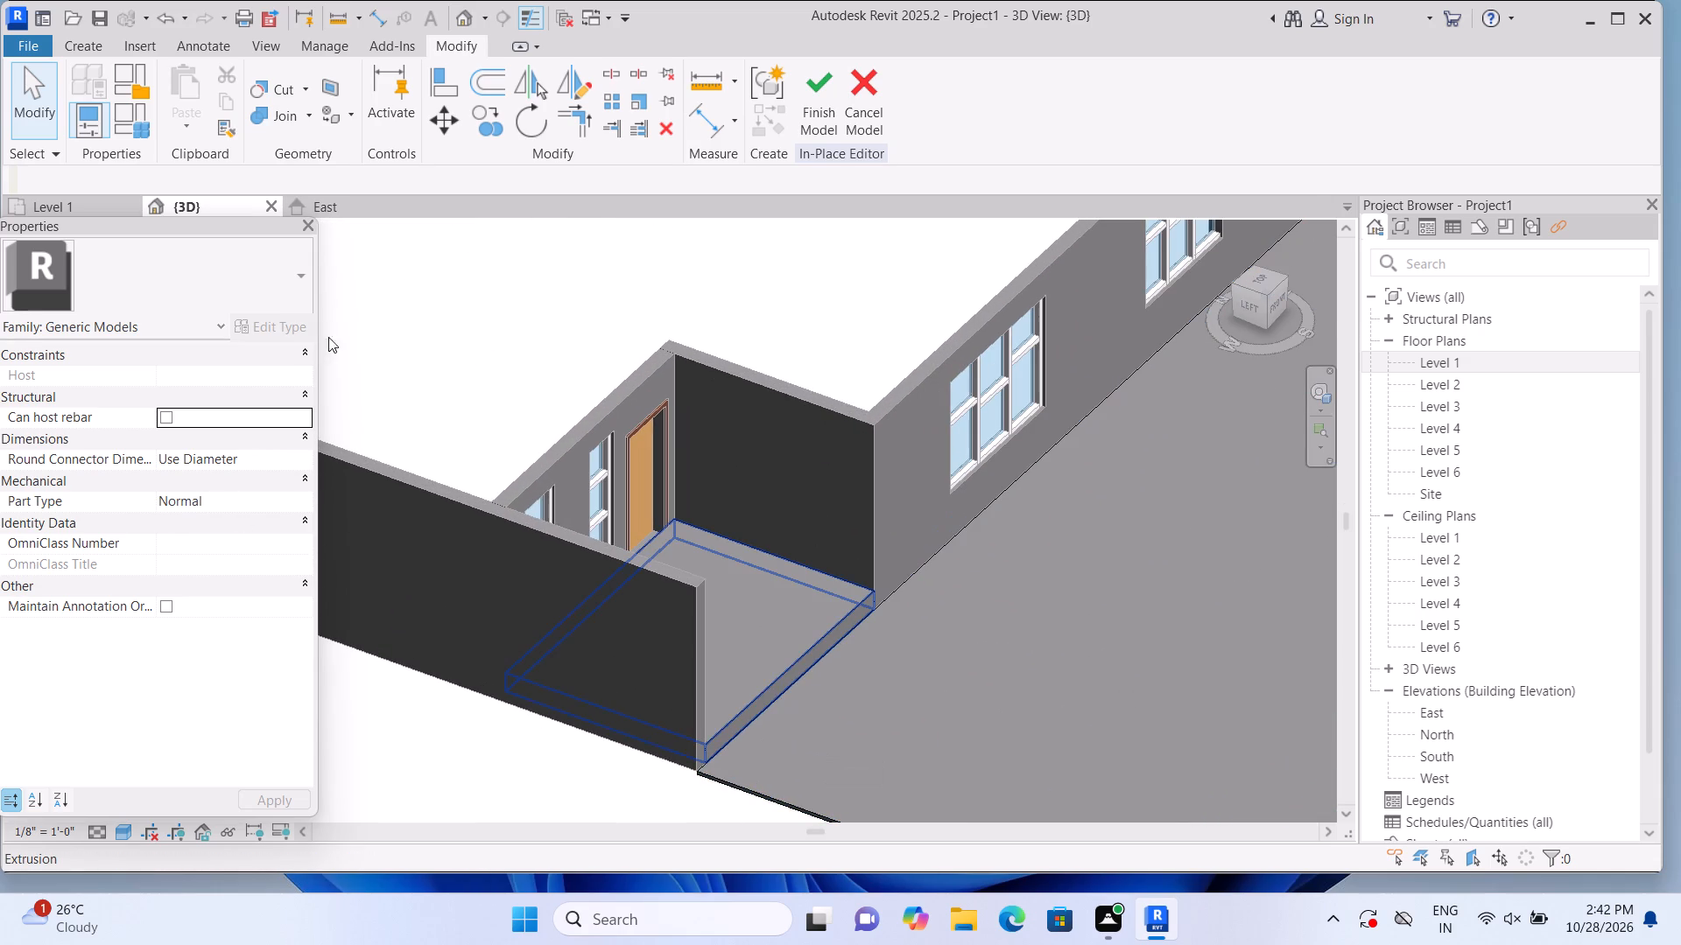
{"action": "left_click", "coordinate": [80, 44]}
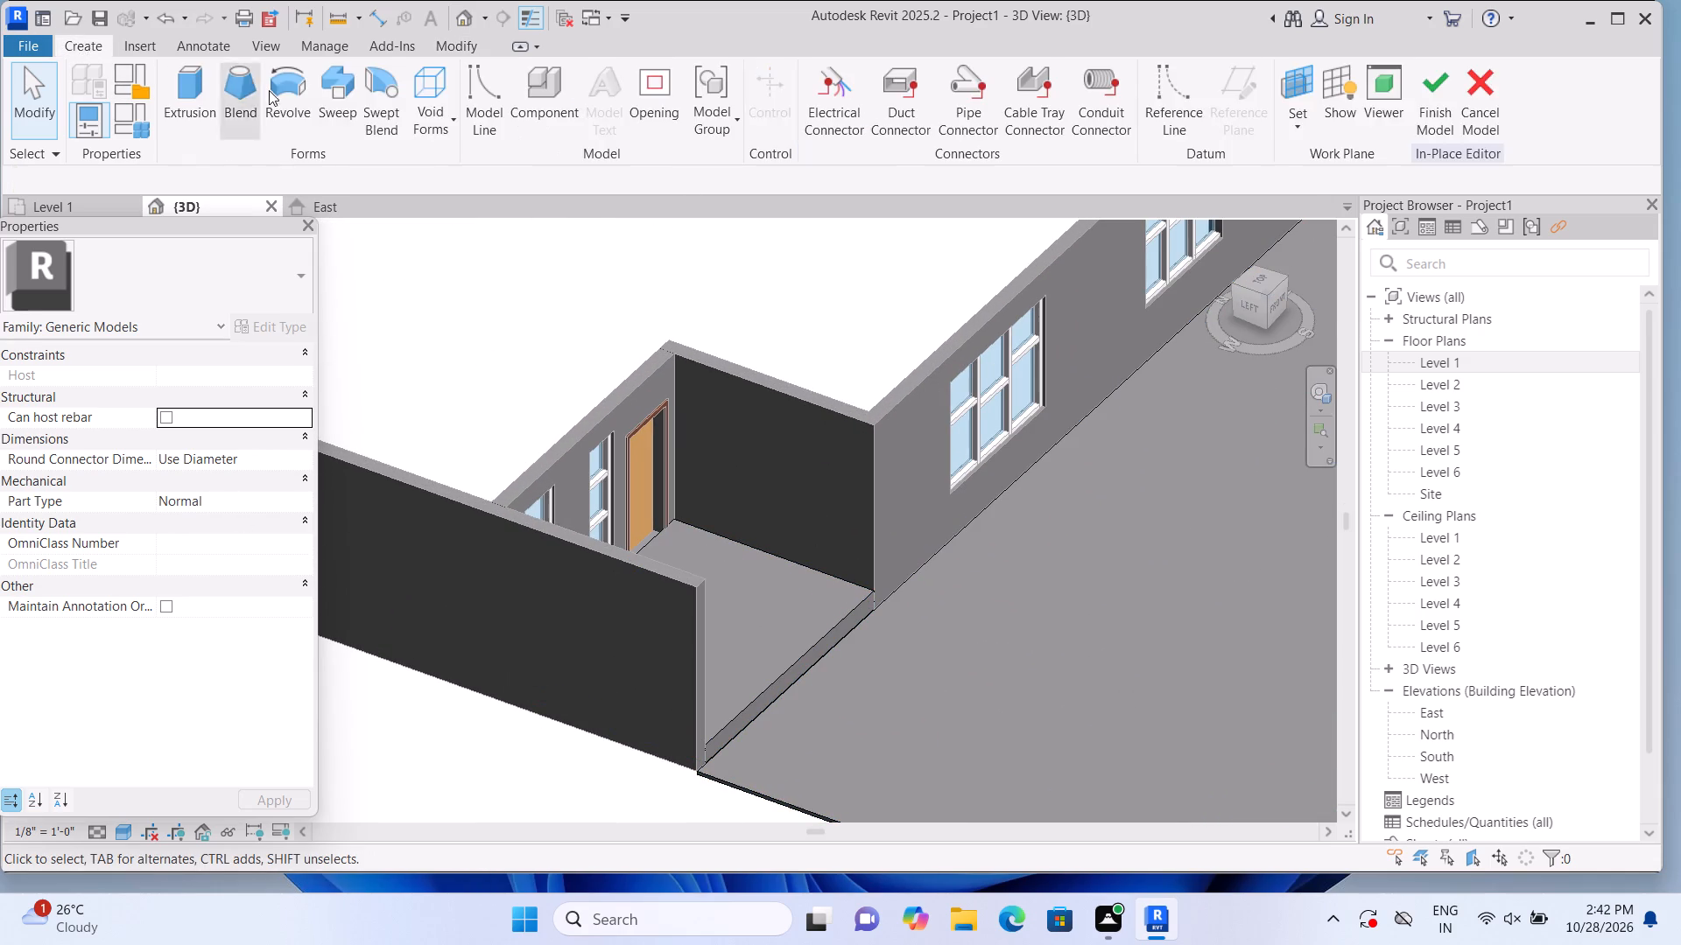
{"action": "left_click", "coordinate": [182, 106]}
{"action": "left_click", "coordinate": [1133, 127]}
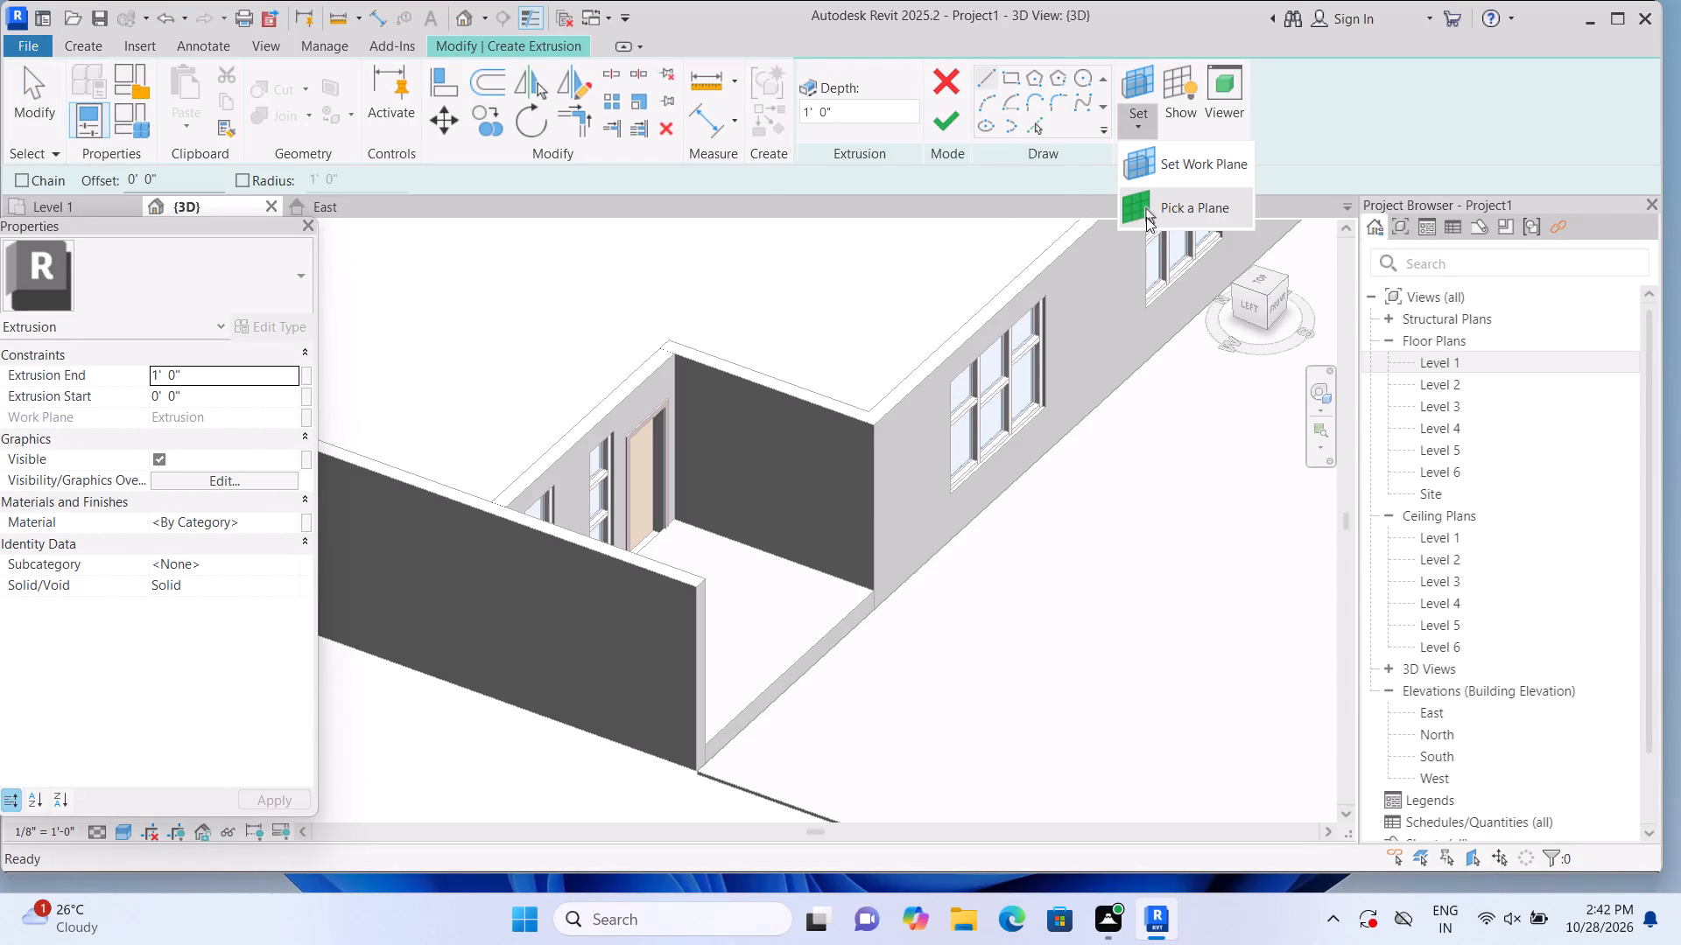
{"action": "left_click", "coordinate": [1146, 217]}
{"action": "left_click", "coordinate": [903, 767]}
{"action": "middle_click_drag", "start_coordinate": [855, 733], "coordinate": [713, 667]}
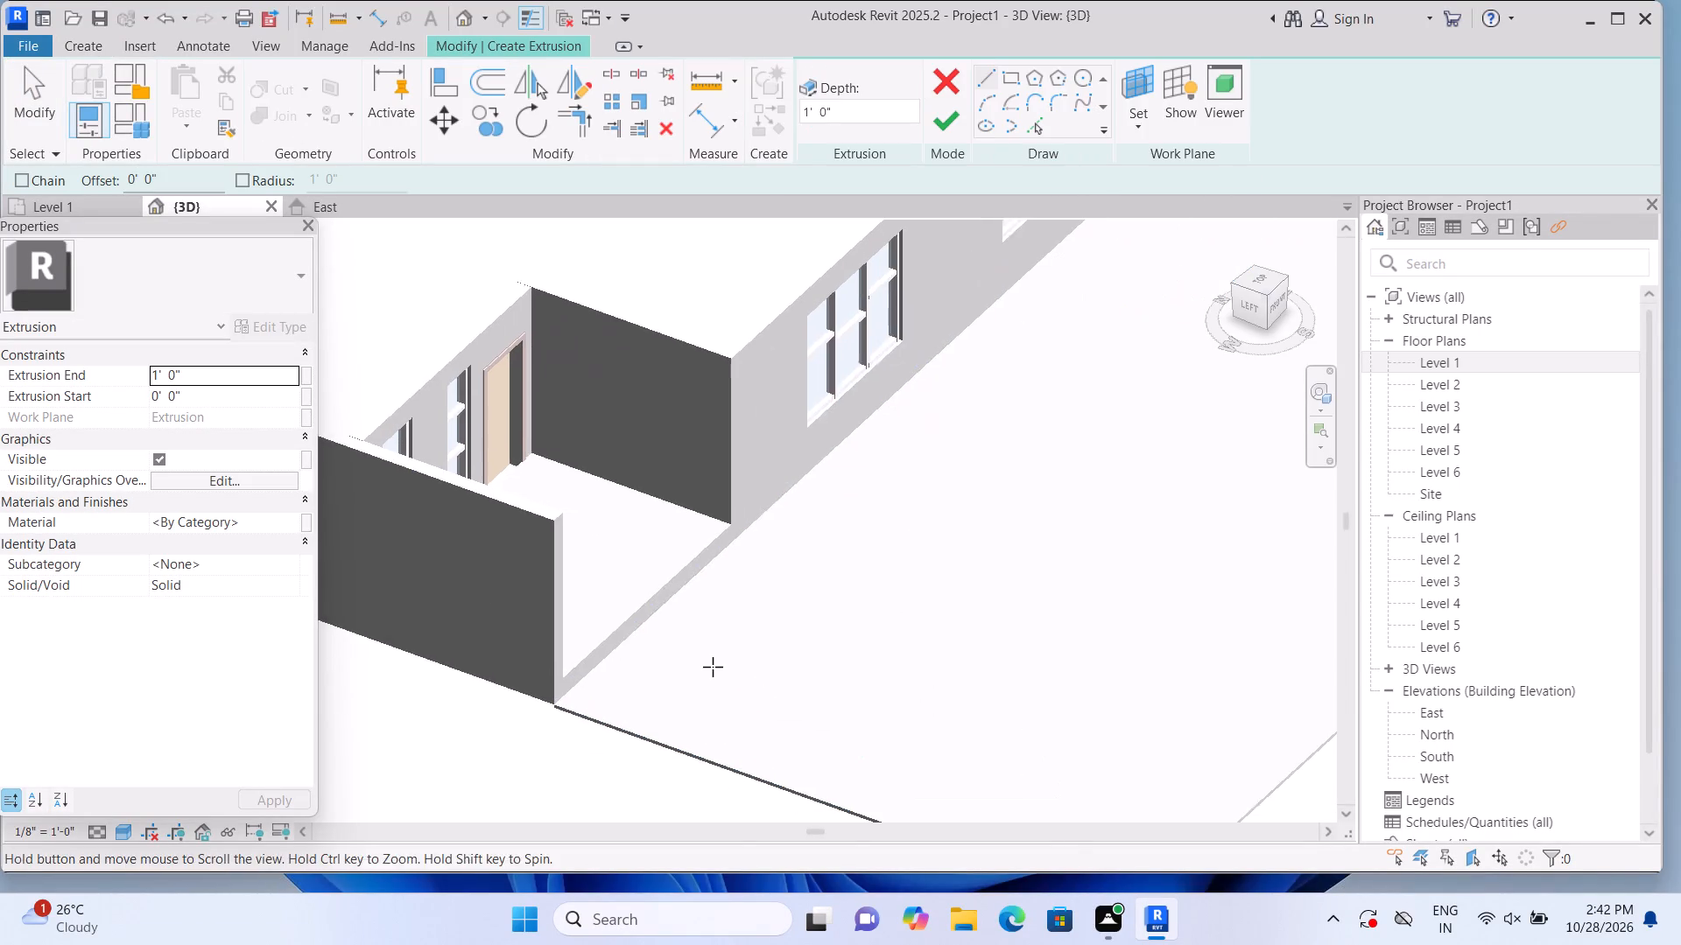
Sketch a rectangle about 14'-10" by 1'-7" along the recess slab's front edge and finish it as a 1'-0" extrusion.
{"action": "left_click", "coordinate": [1010, 78]}
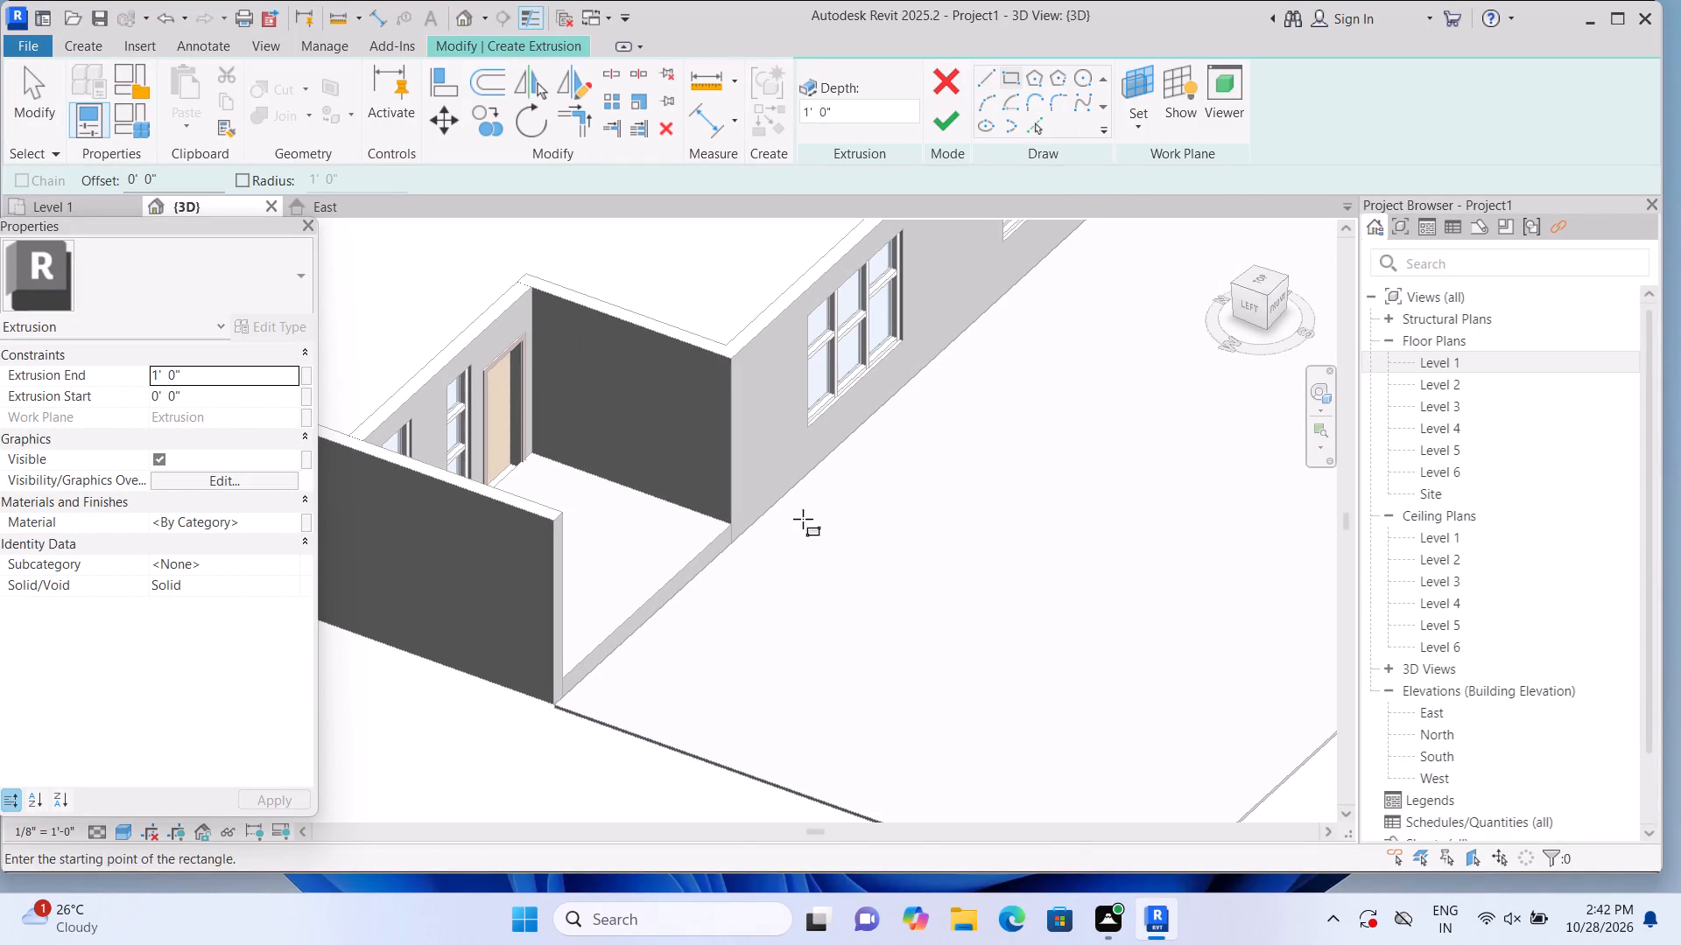
{"action": "left_click", "coordinate": [729, 548]}
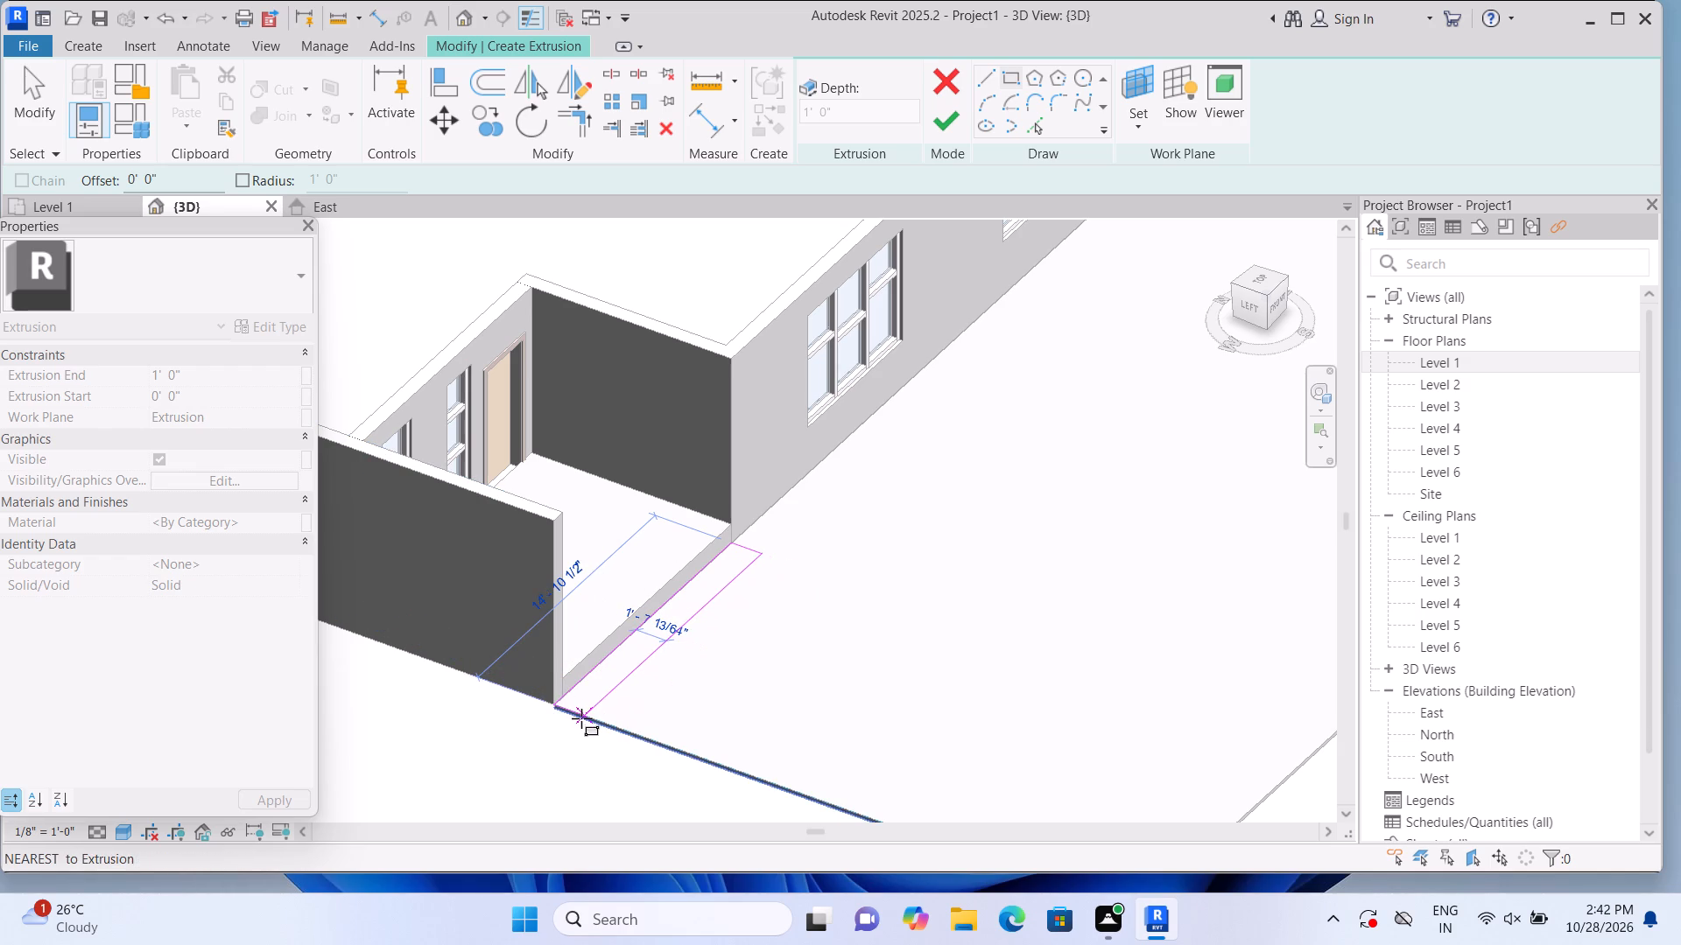
{"action": "scroll", "coordinate": [581, 718], "scroll_direction": "up", "scroll_amount": 2}
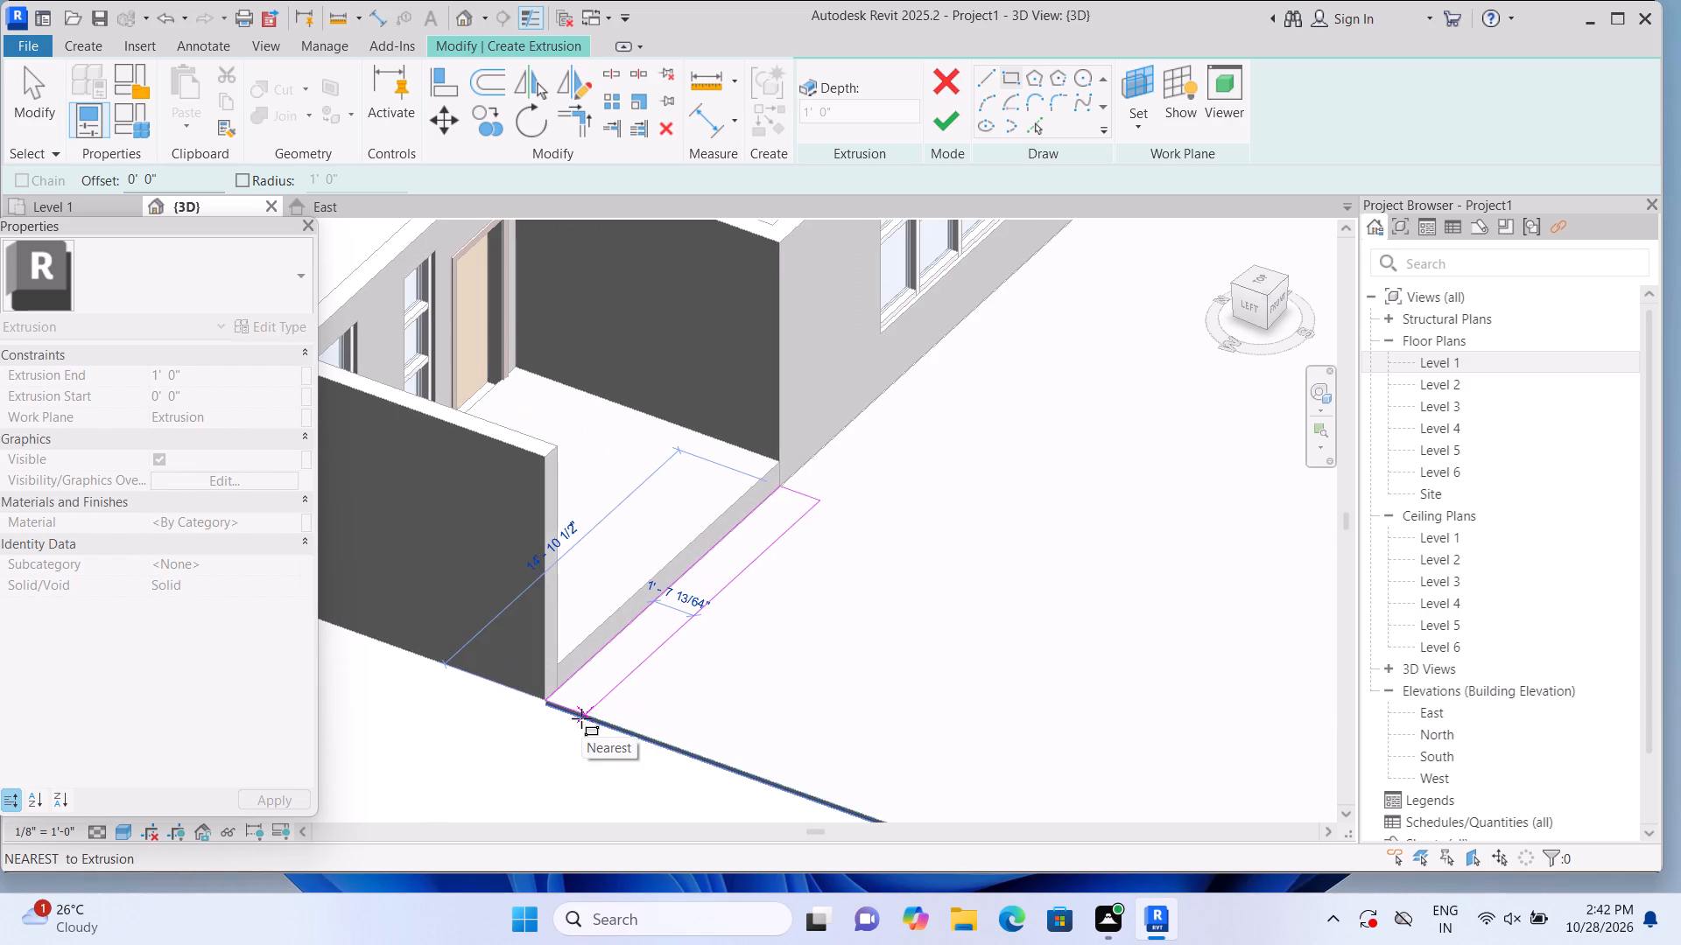
{"action": "scroll", "coordinate": [581, 718], "scroll_direction": "up", "scroll_amount": 1}
{"action": "left_click", "coordinate": [581, 718]}
{"action": "scroll", "coordinate": [581, 718], "scroll_direction": "down", "scroll_amount": 3}
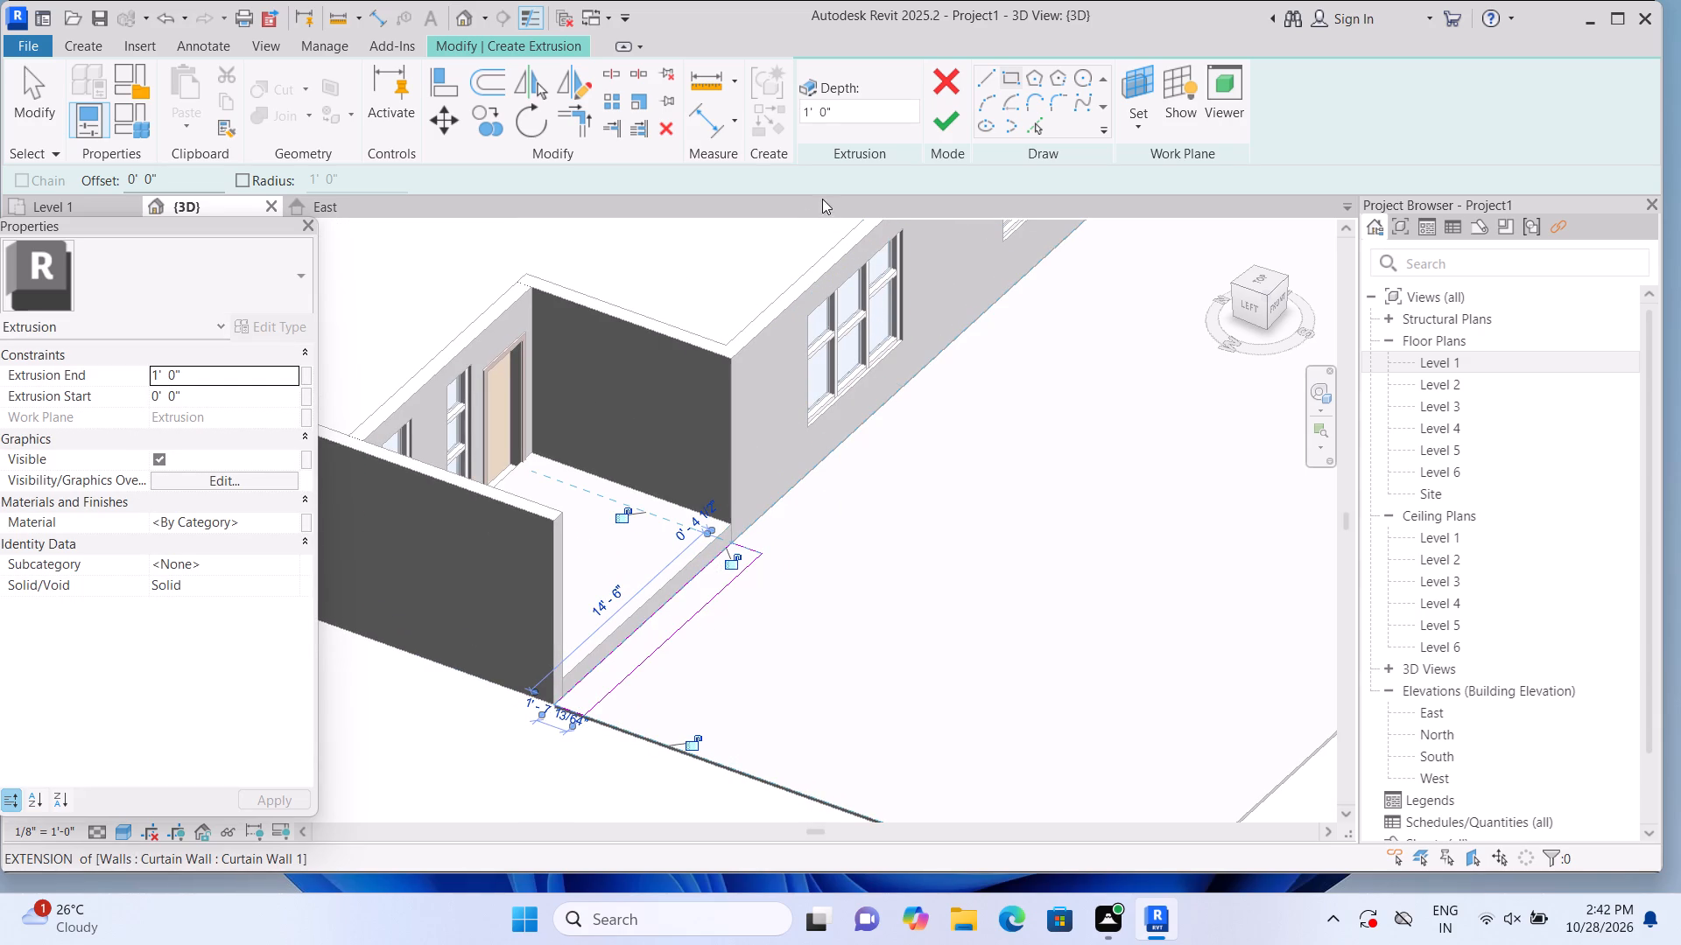
{"action": "left_click", "coordinate": [956, 125]}
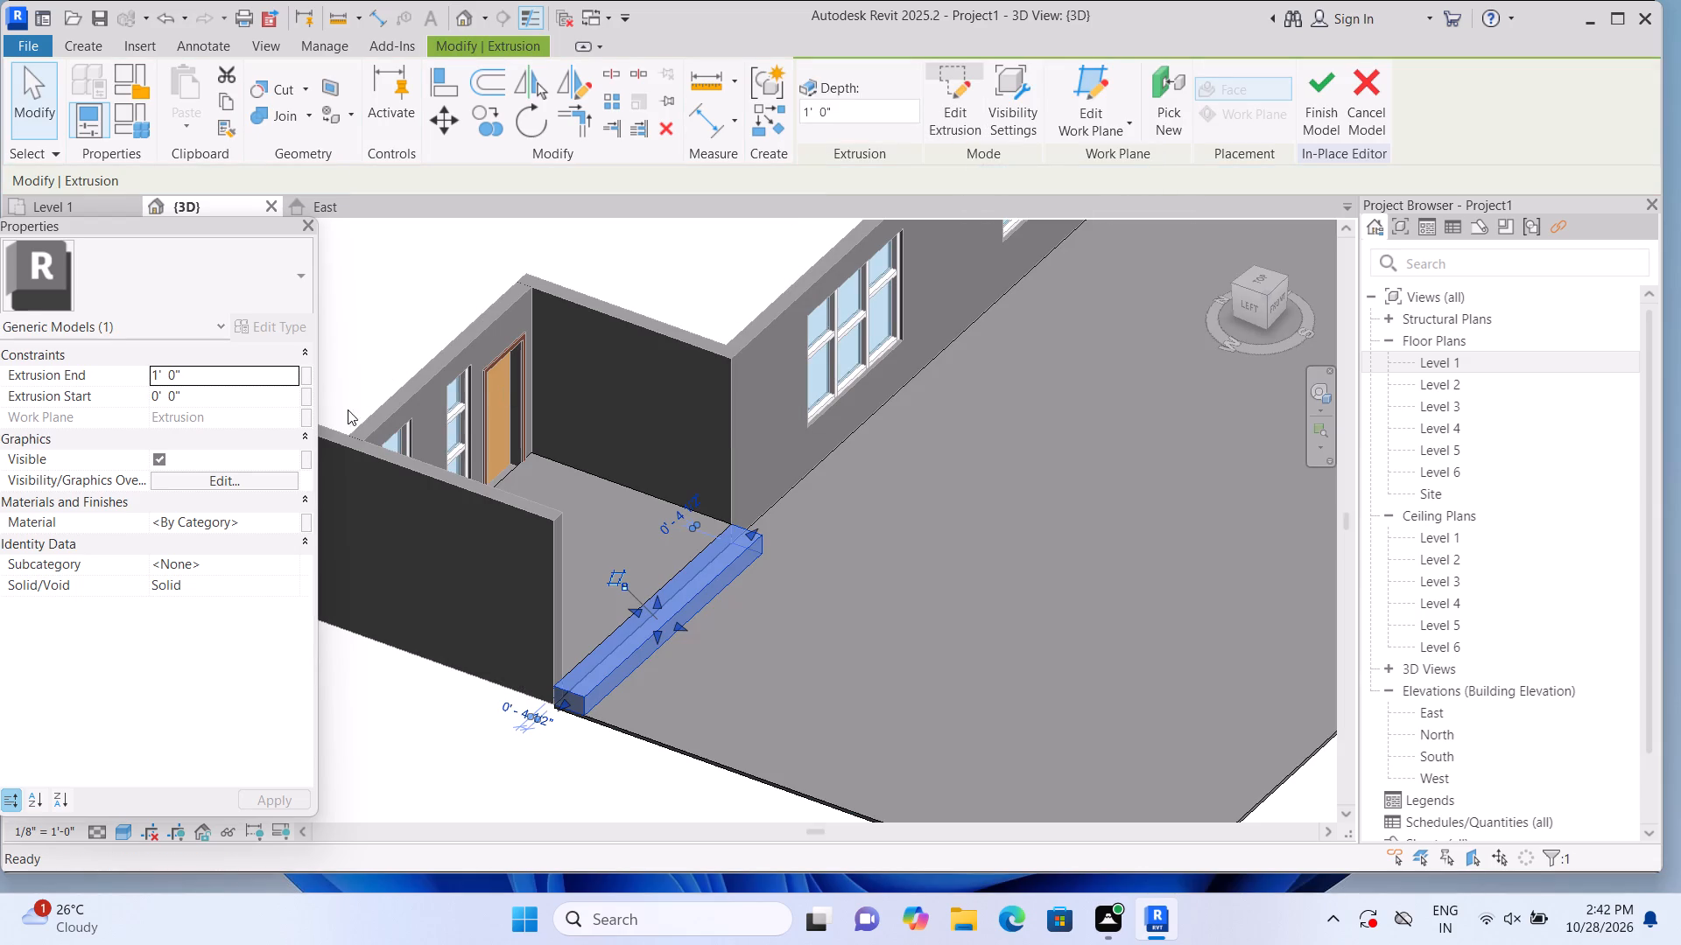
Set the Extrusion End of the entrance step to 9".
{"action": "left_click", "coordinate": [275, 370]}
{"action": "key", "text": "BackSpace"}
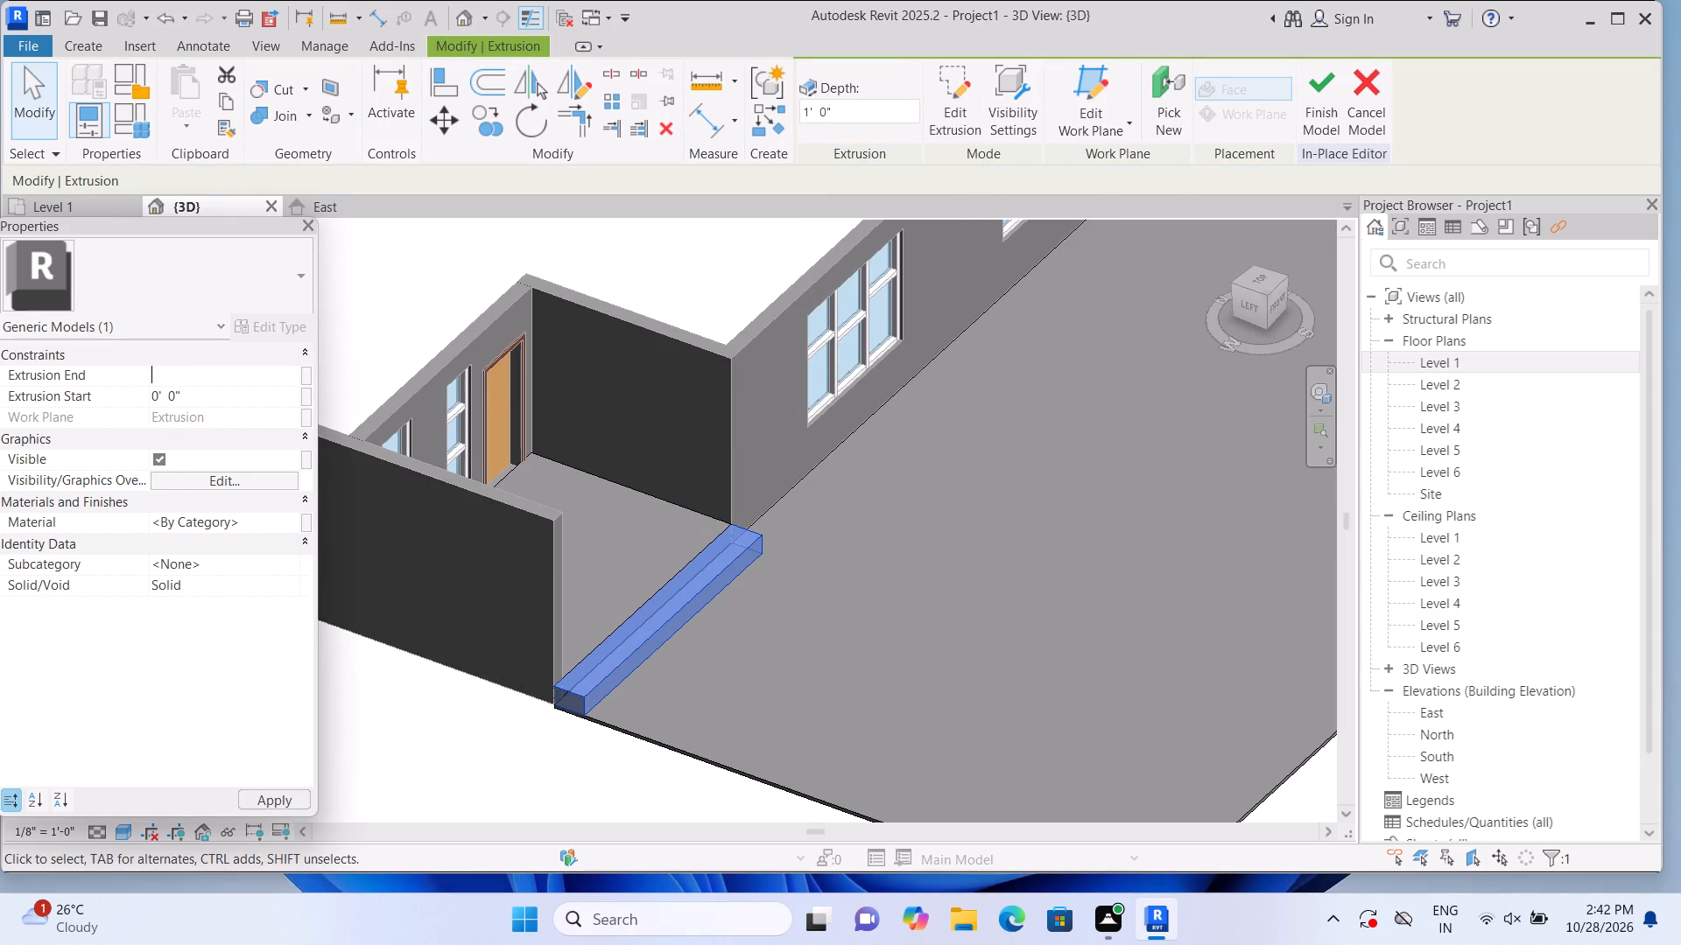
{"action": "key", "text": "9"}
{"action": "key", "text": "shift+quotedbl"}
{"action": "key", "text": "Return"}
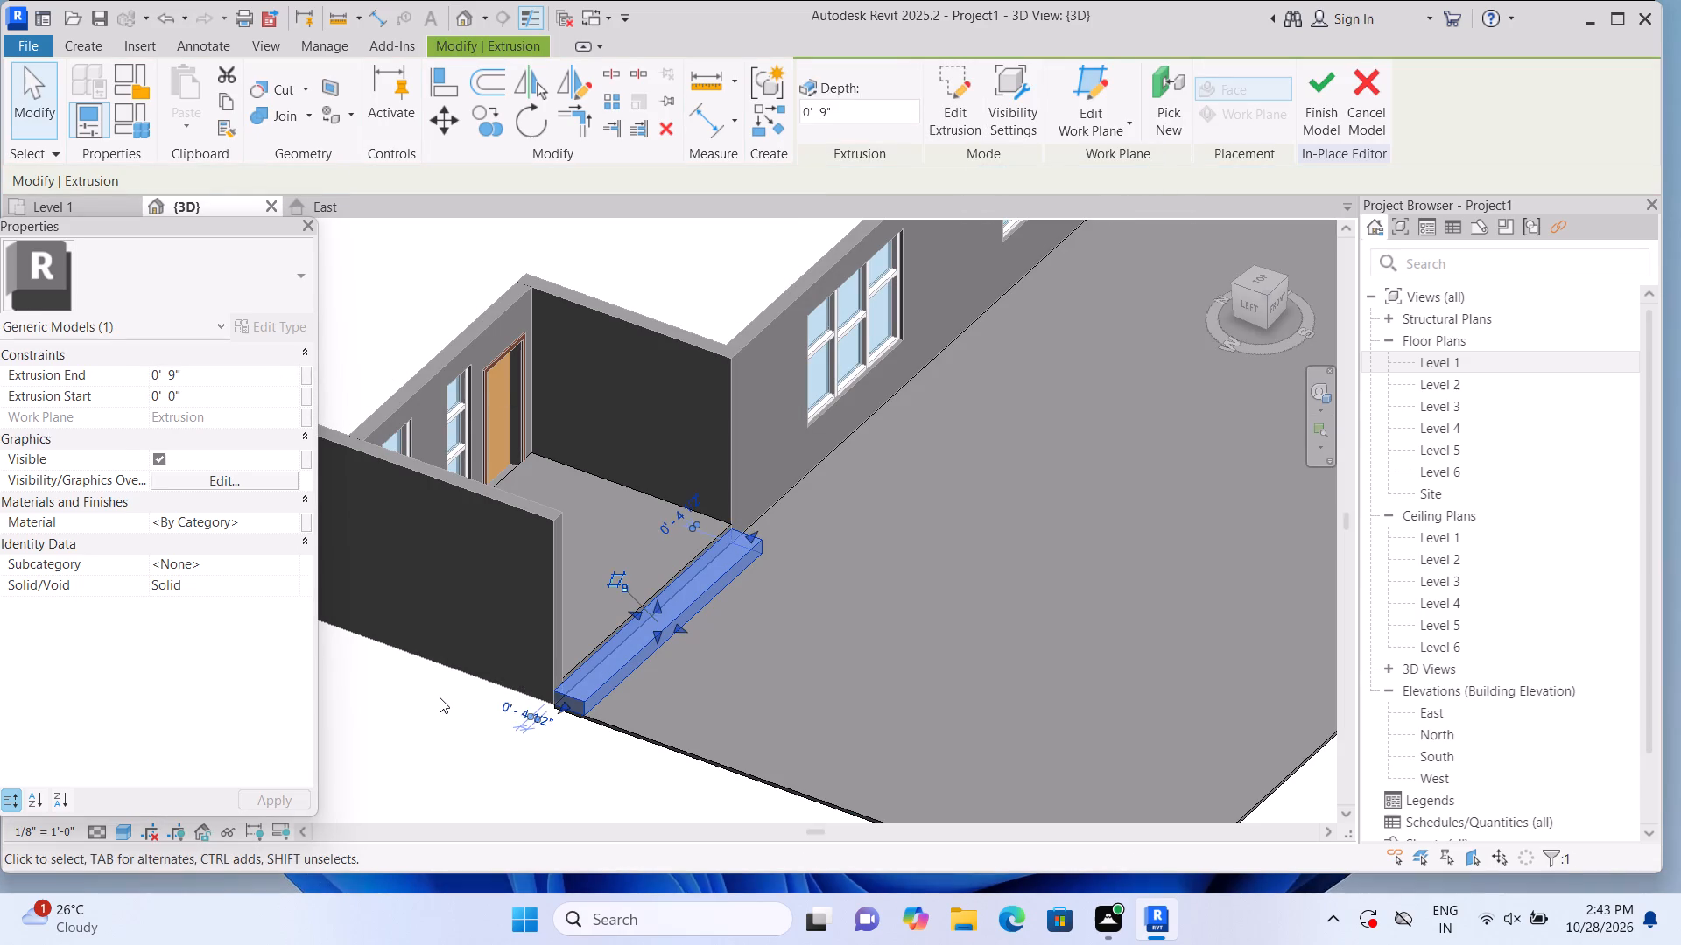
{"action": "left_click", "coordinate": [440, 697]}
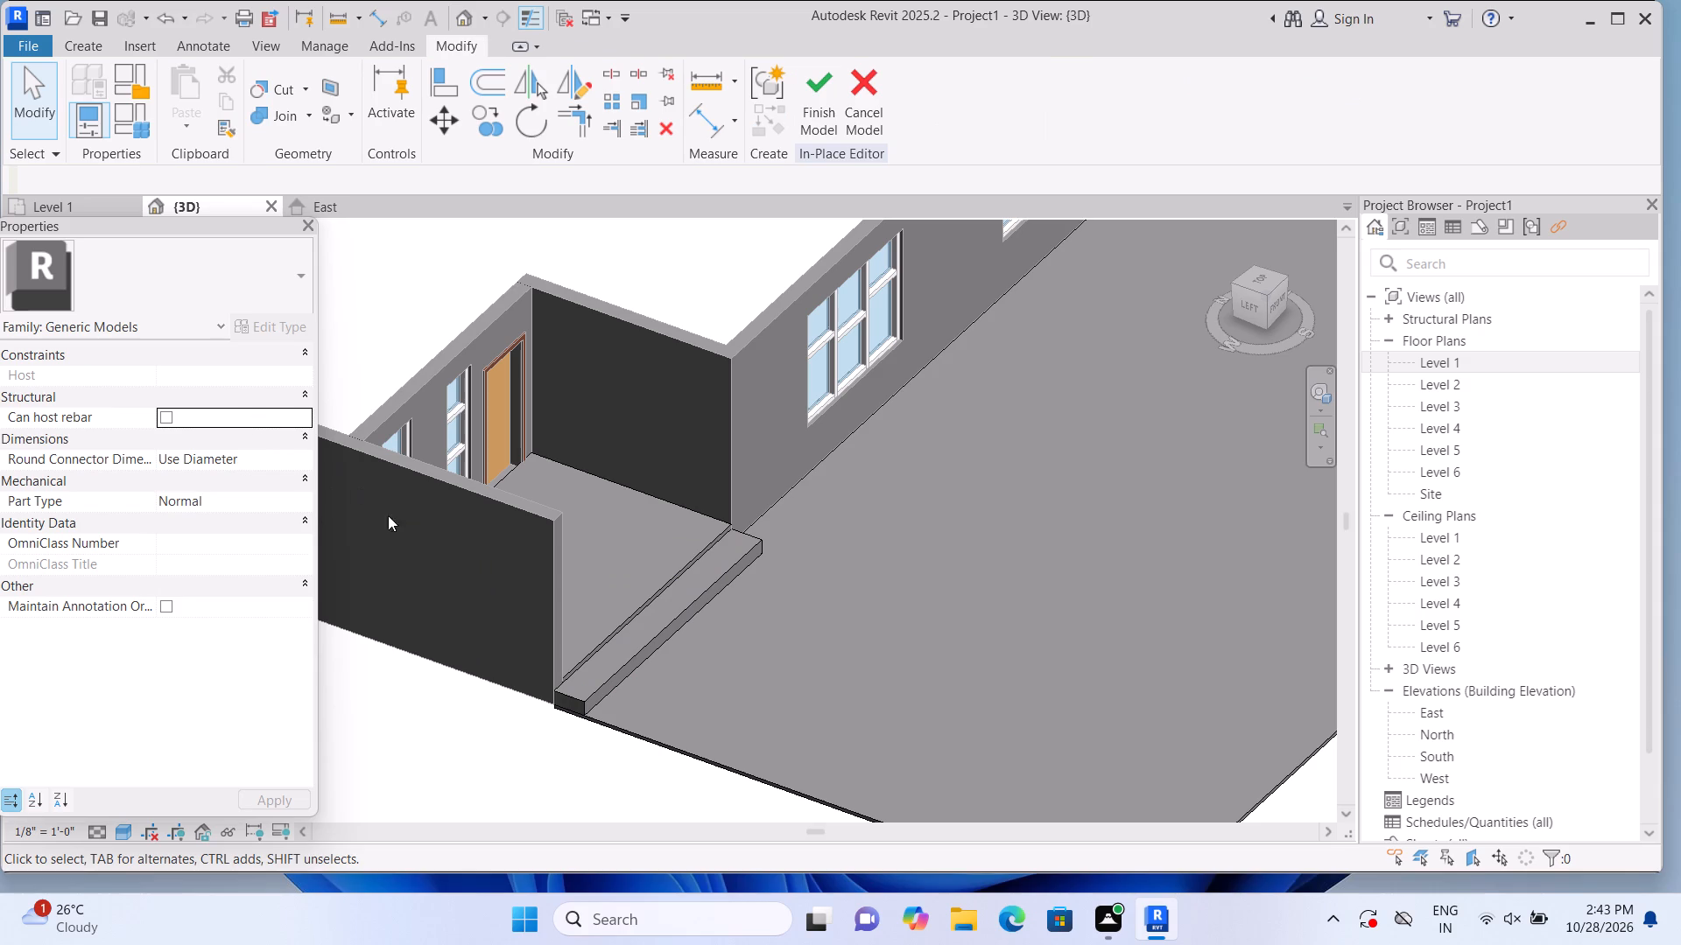
Set the Extrusion End of the entrance step to 6".
{"action": "left_click", "coordinate": [591, 677]}
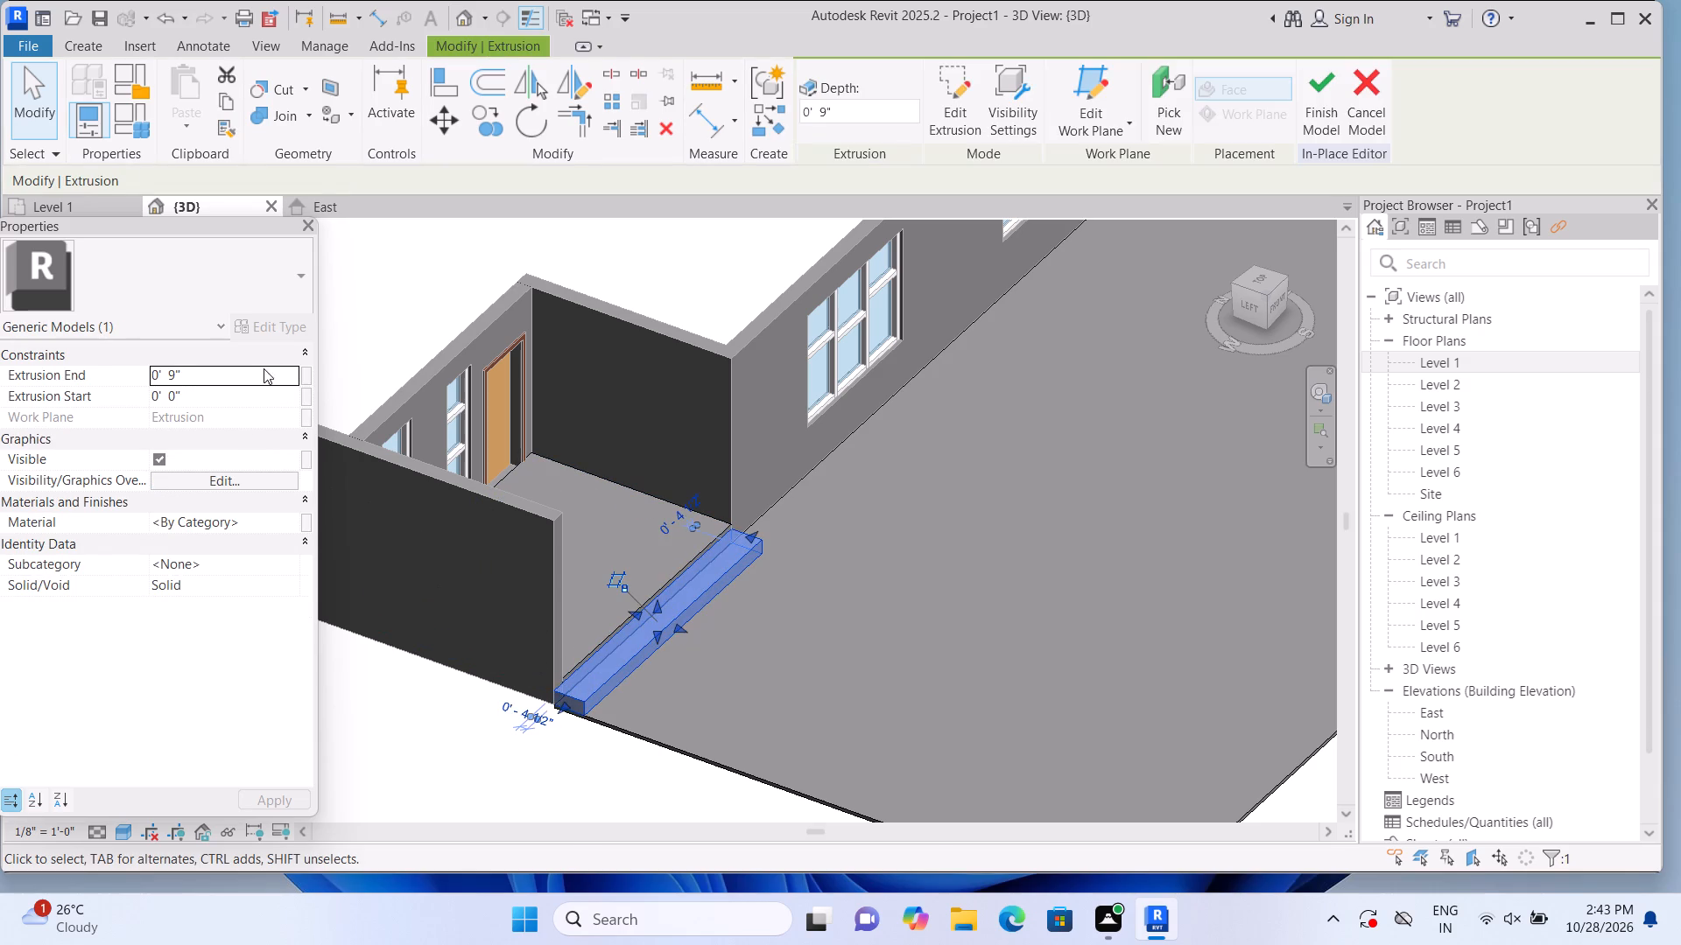
{"action": "left_click", "coordinate": [264, 368]}
{"action": "key", "text": "BackSpace"}
{"action": "key", "text": "6"}
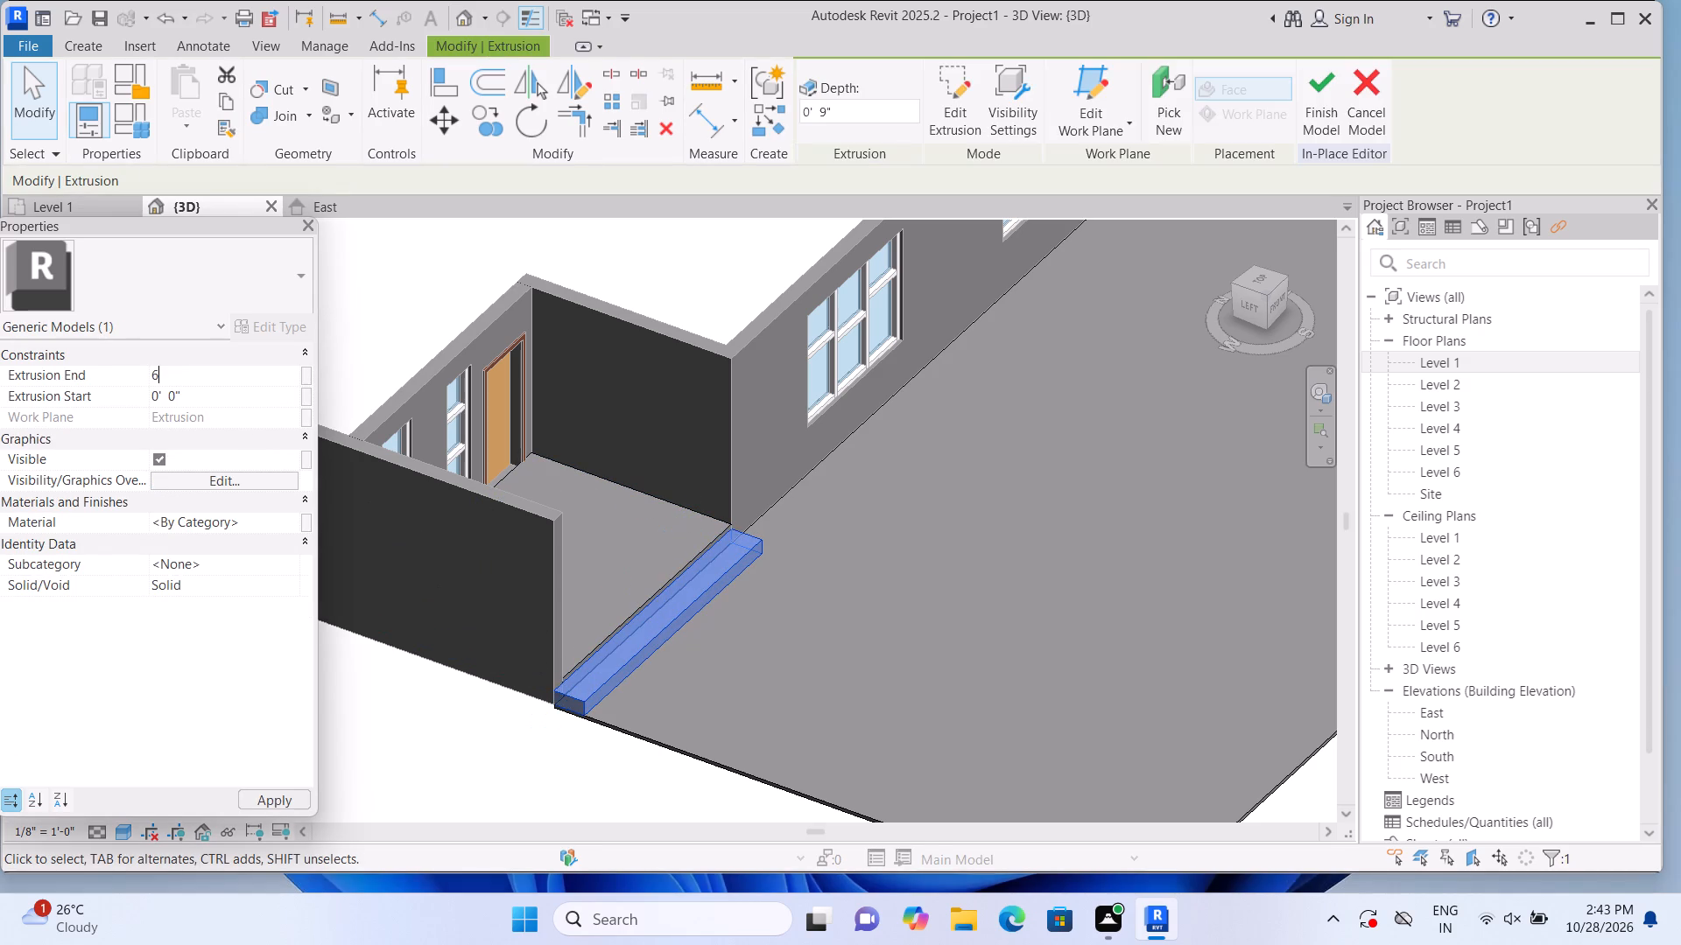
{"action": "key", "text": "shift+quotedbl"}
{"action": "key", "text": "Return"}
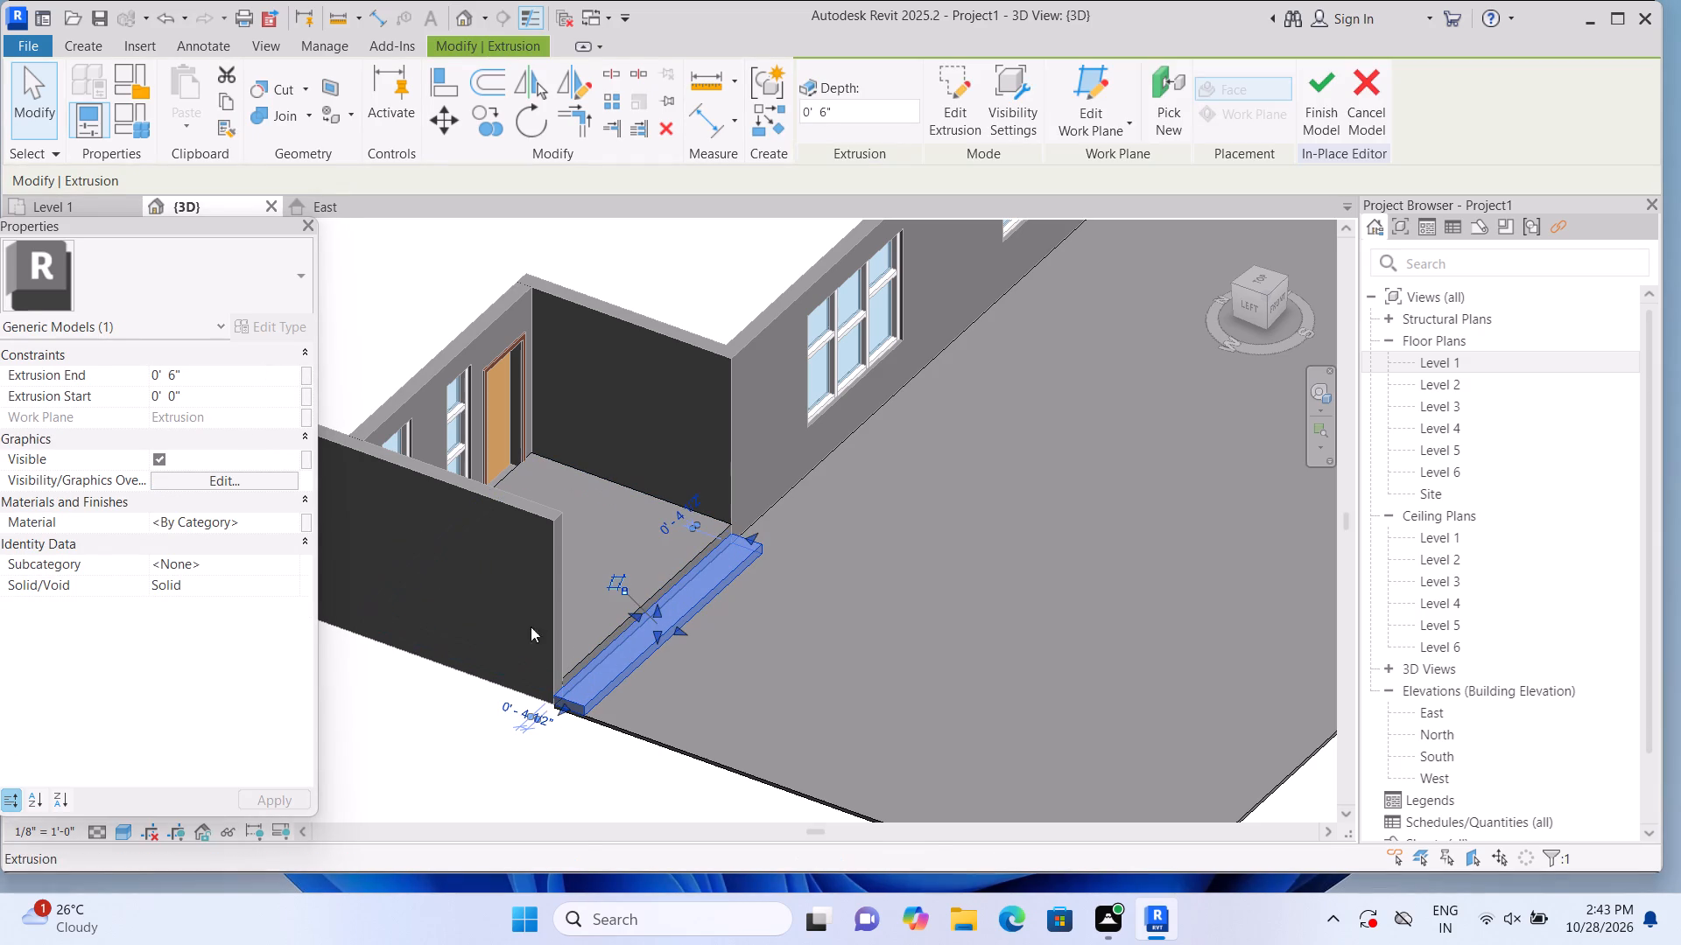
{"action": "left_click", "coordinate": [447, 789]}
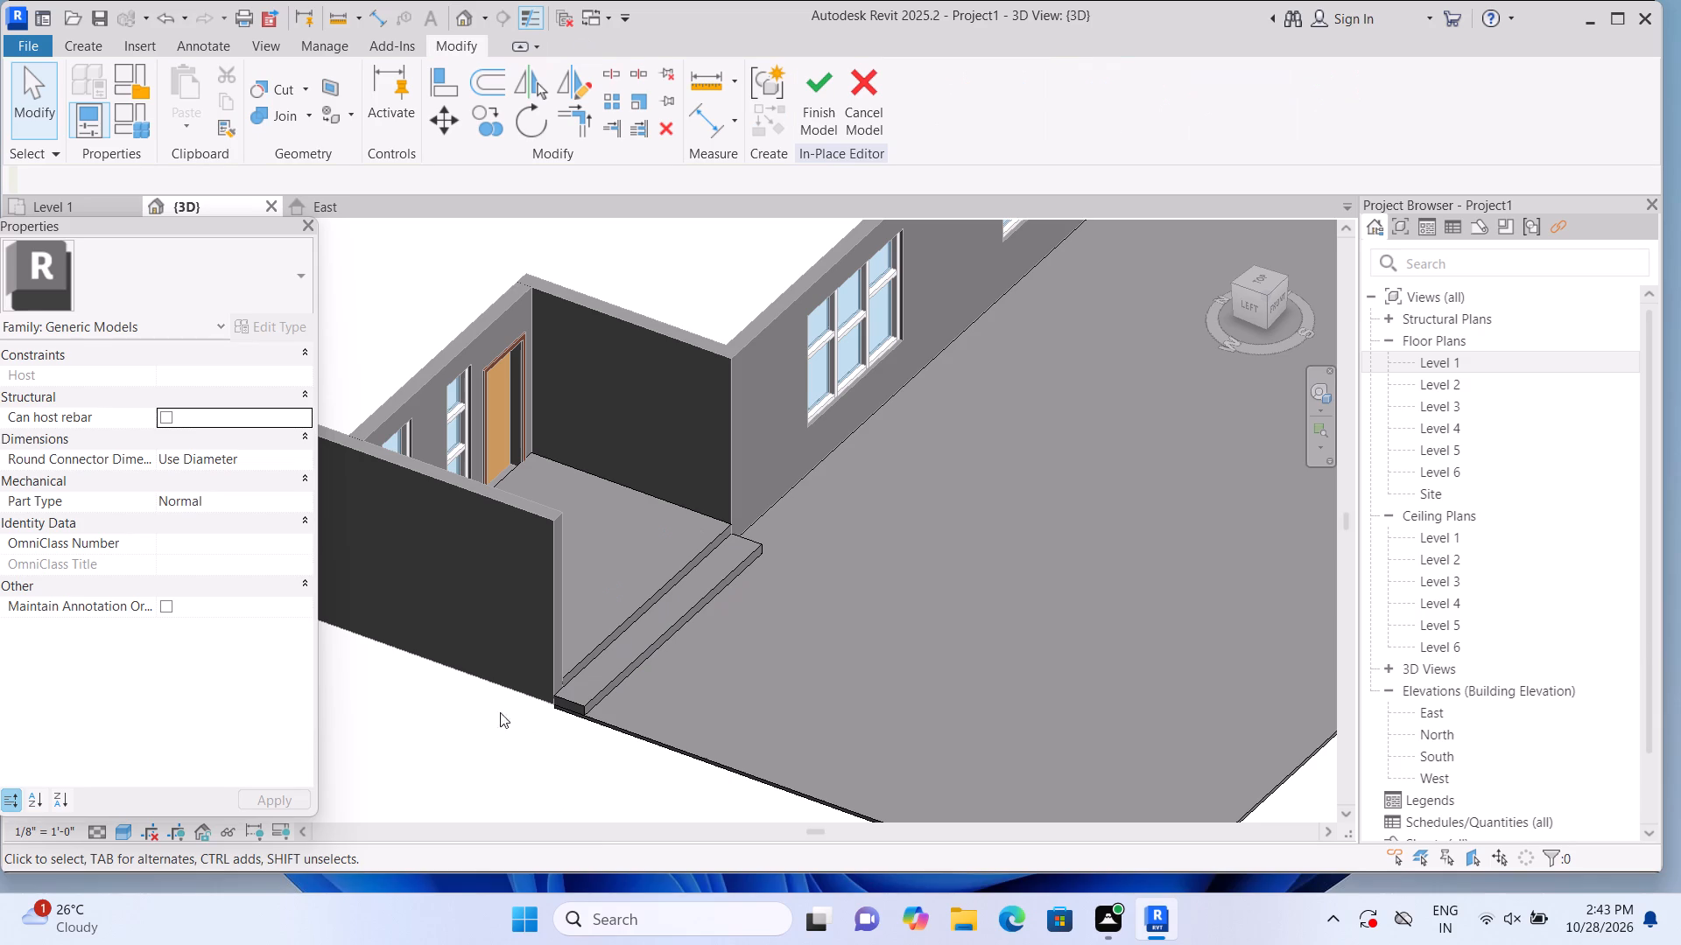
Shorten the entrance step slightly by pulling its end at the building's outer corner inward along the recess opening.
{"action": "scroll", "coordinate": [573, 708], "scroll_direction": "up", "scroll_amount": 4}
{"action": "left_click", "coordinate": [591, 693]}
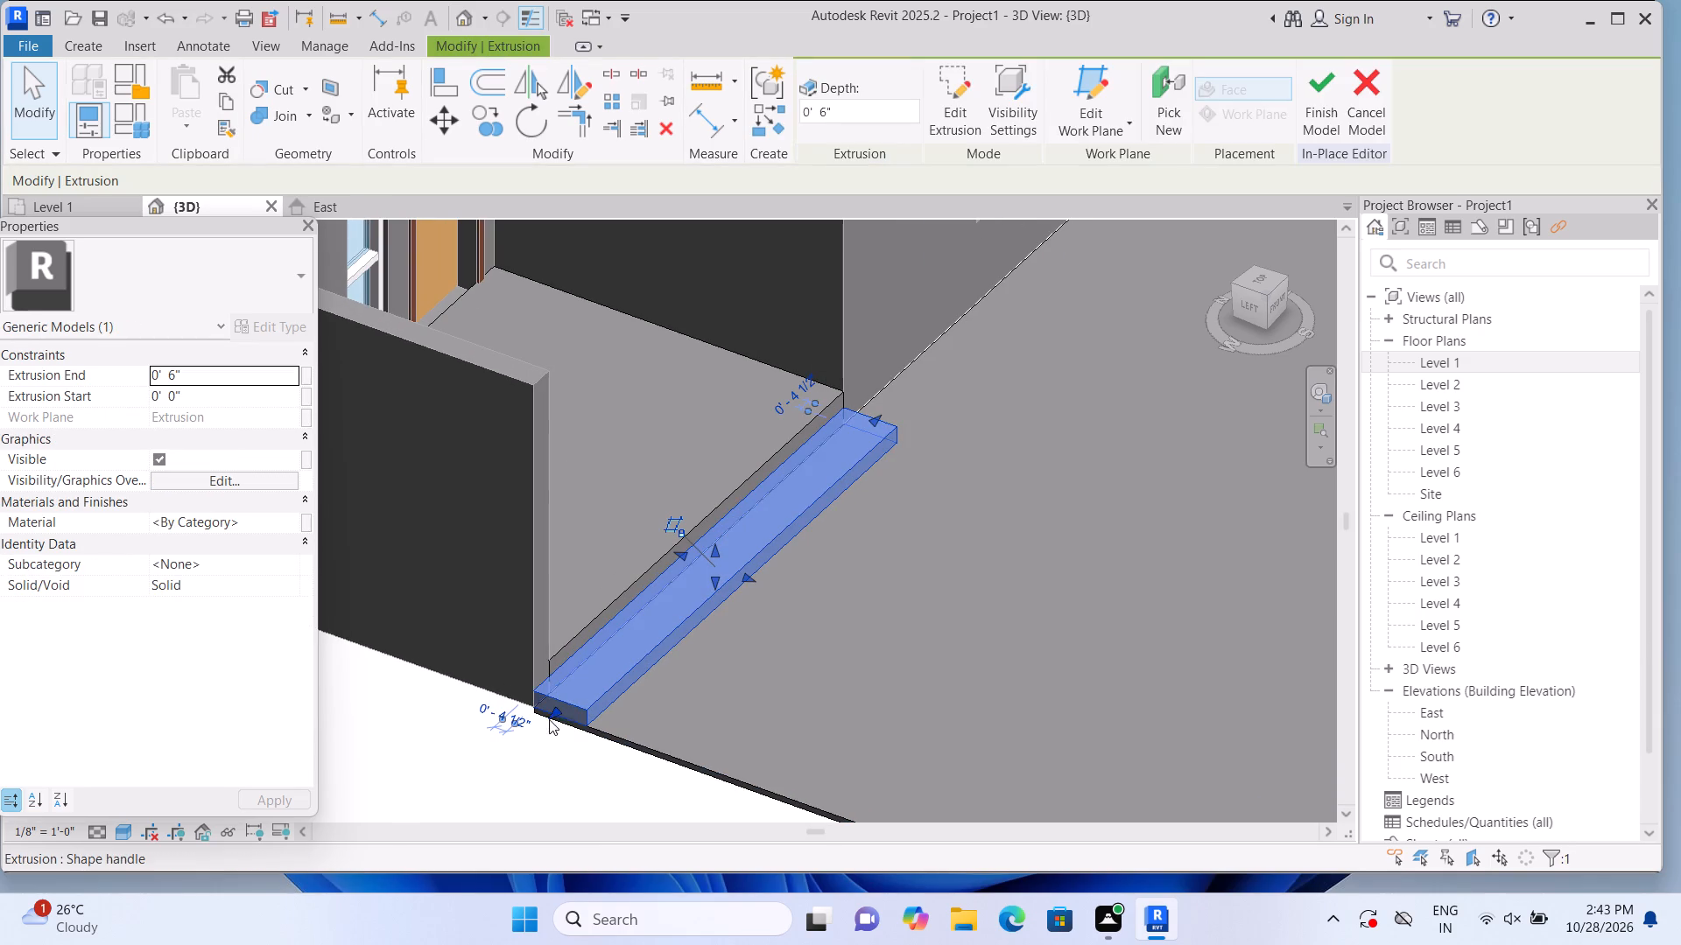
{"action": "left_click_drag", "start_coordinate": [555, 710], "coordinate": [596, 684]}
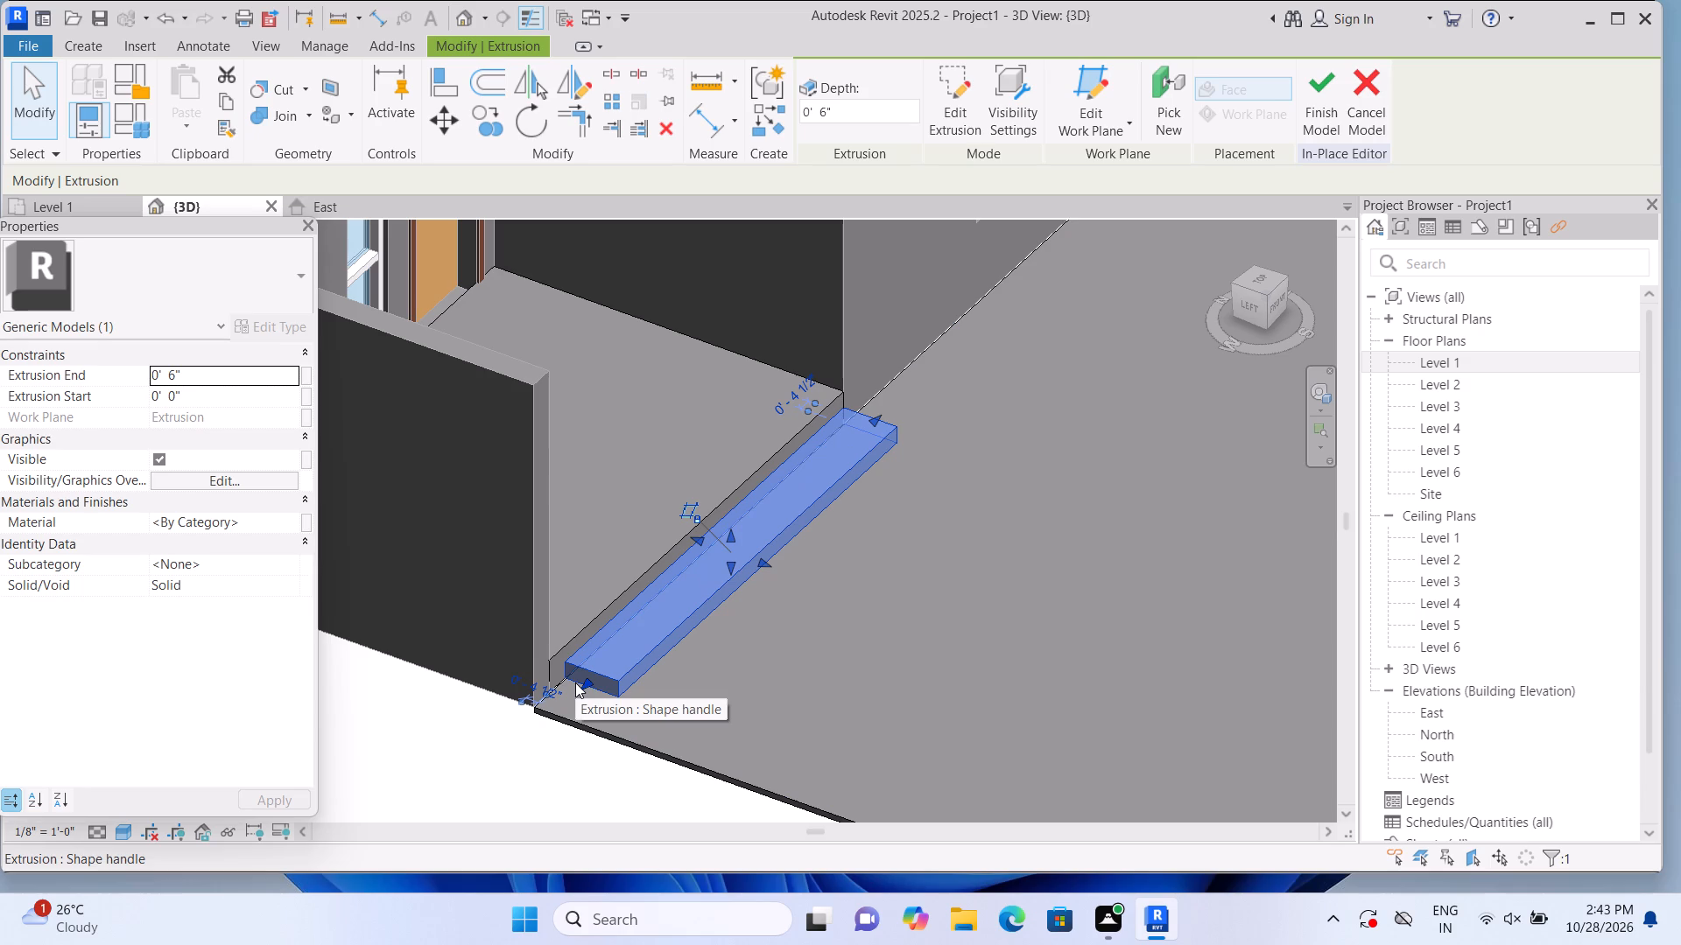
{"action": "left_click", "coordinate": [512, 753]}
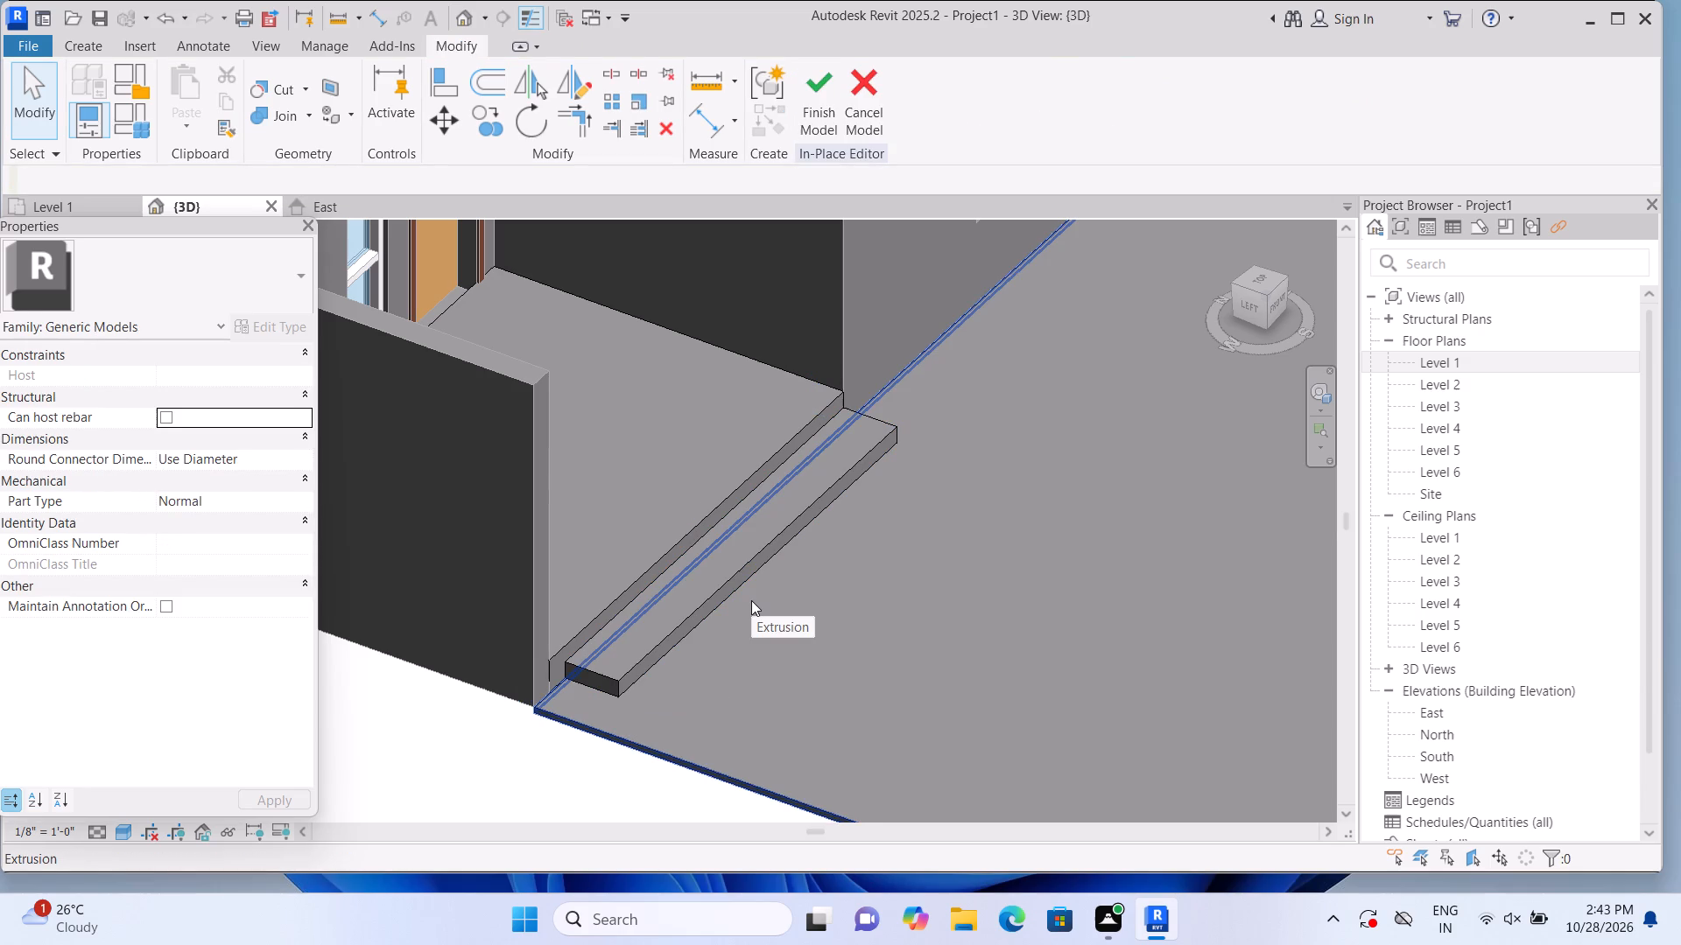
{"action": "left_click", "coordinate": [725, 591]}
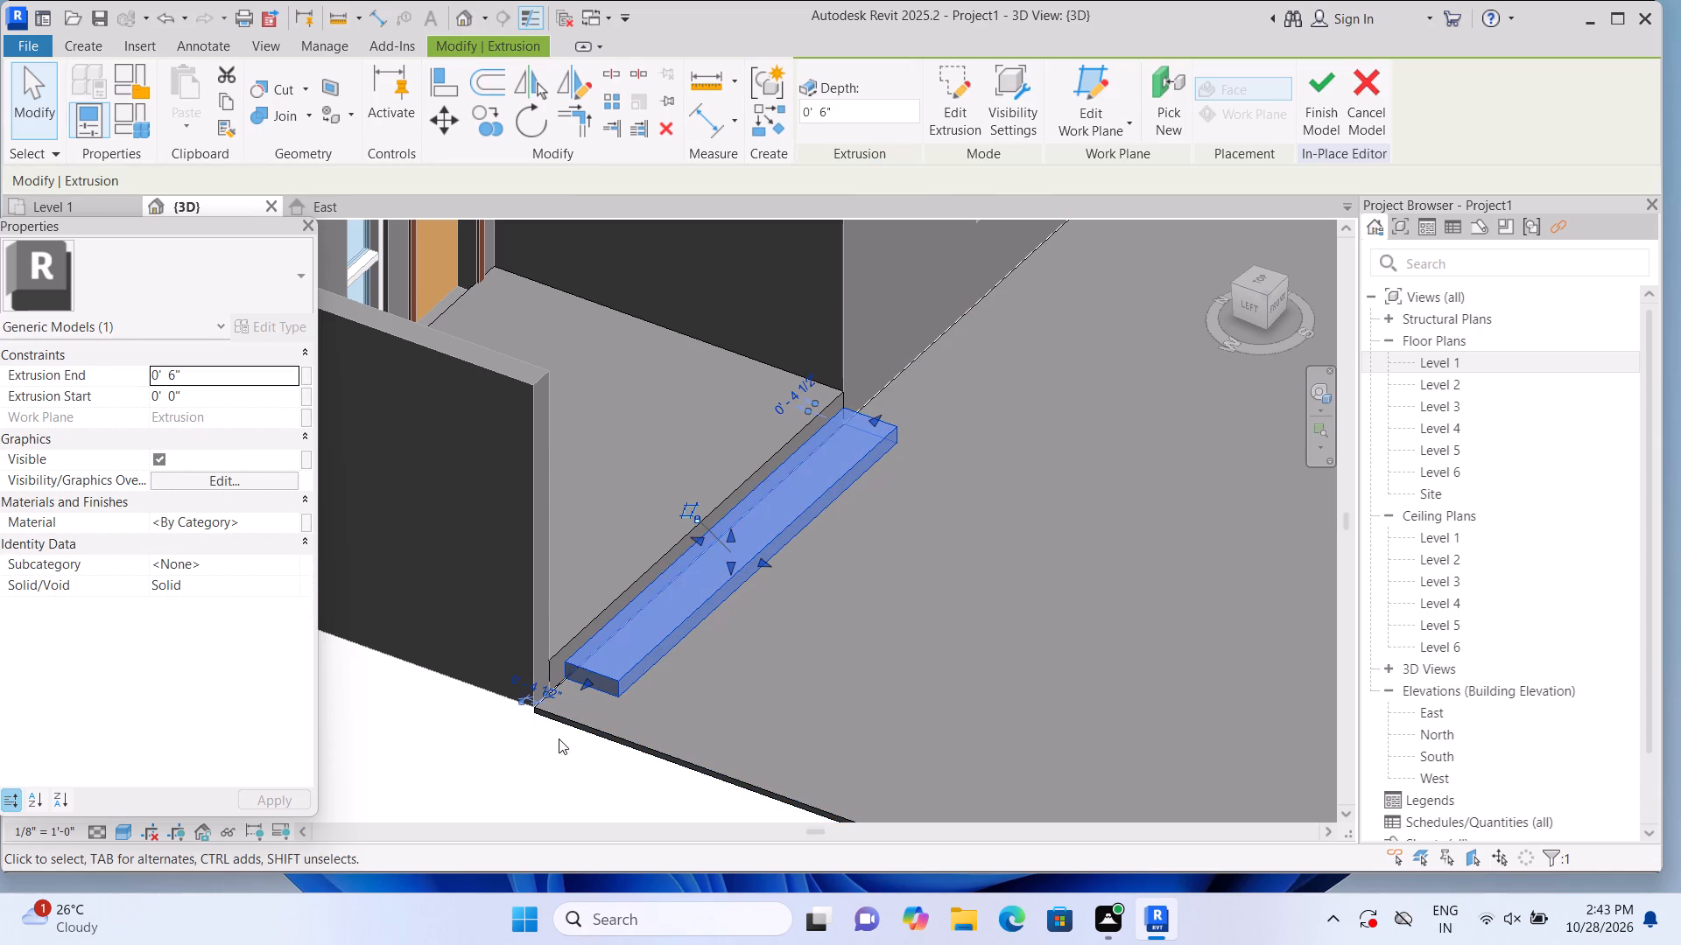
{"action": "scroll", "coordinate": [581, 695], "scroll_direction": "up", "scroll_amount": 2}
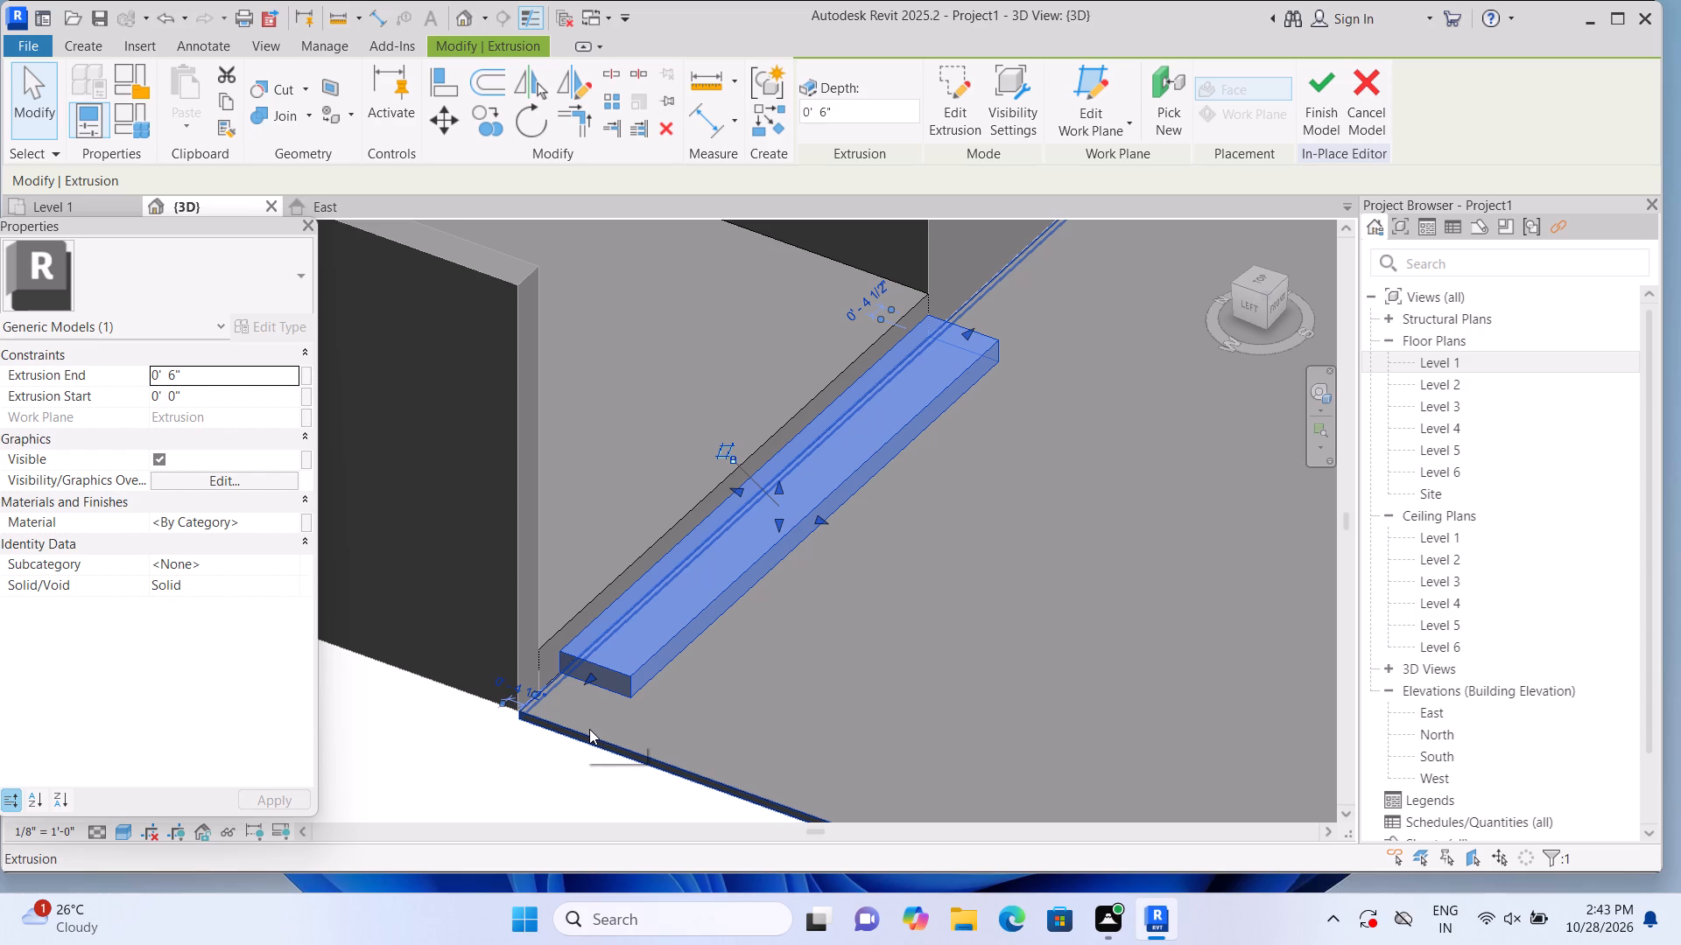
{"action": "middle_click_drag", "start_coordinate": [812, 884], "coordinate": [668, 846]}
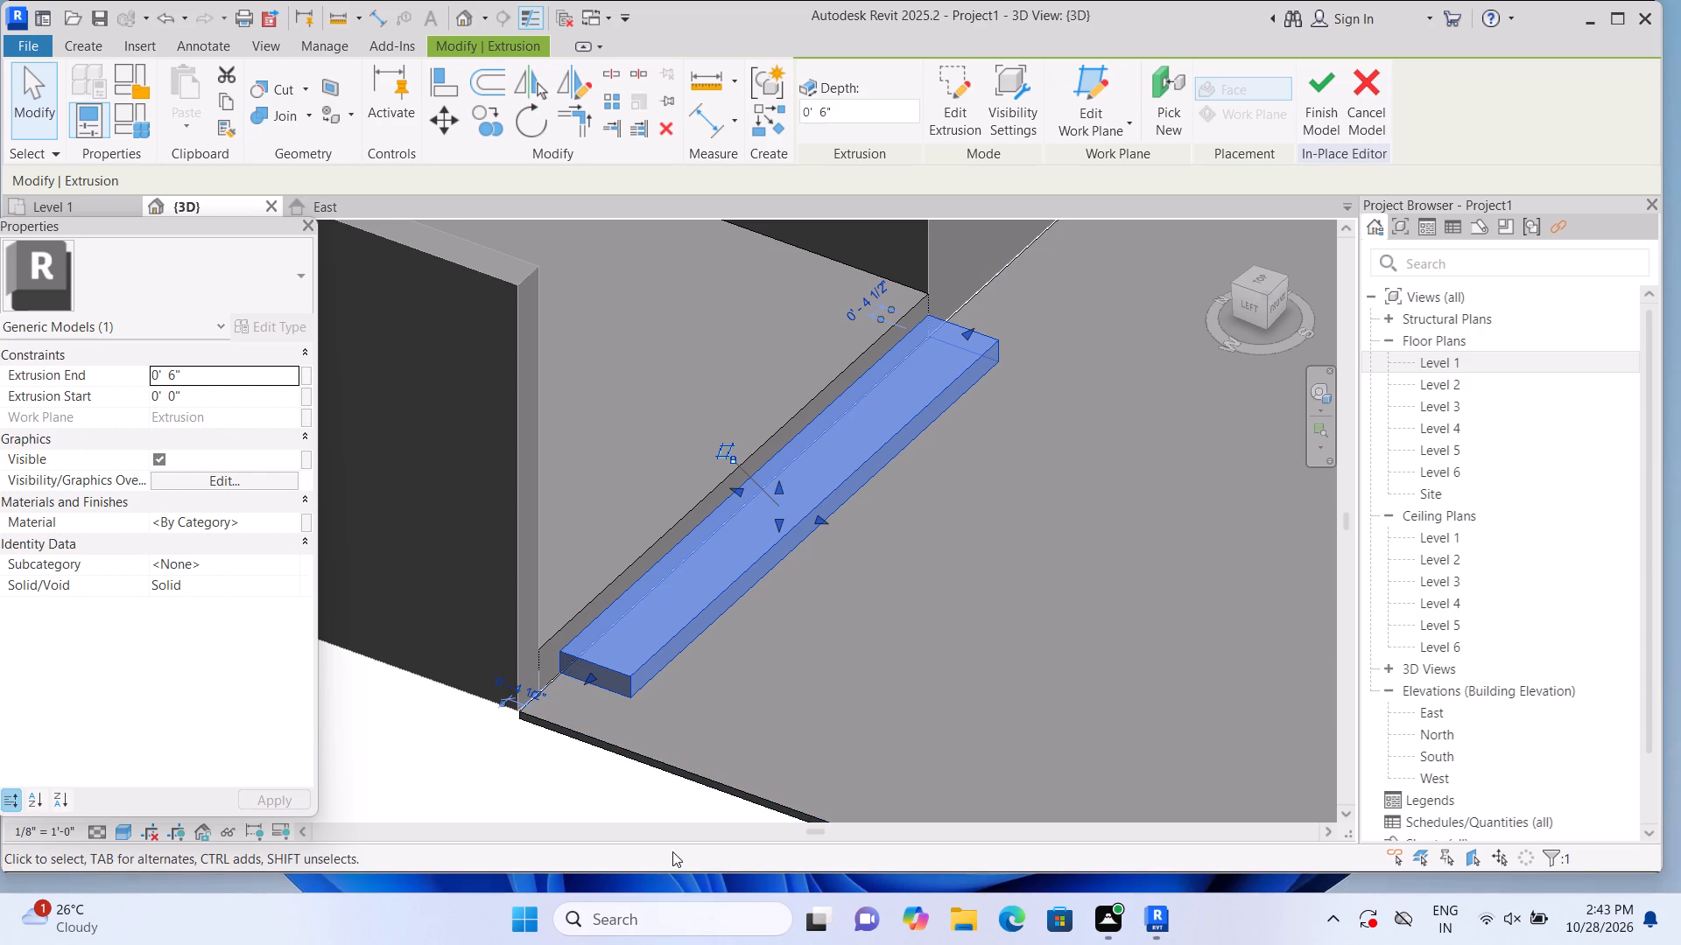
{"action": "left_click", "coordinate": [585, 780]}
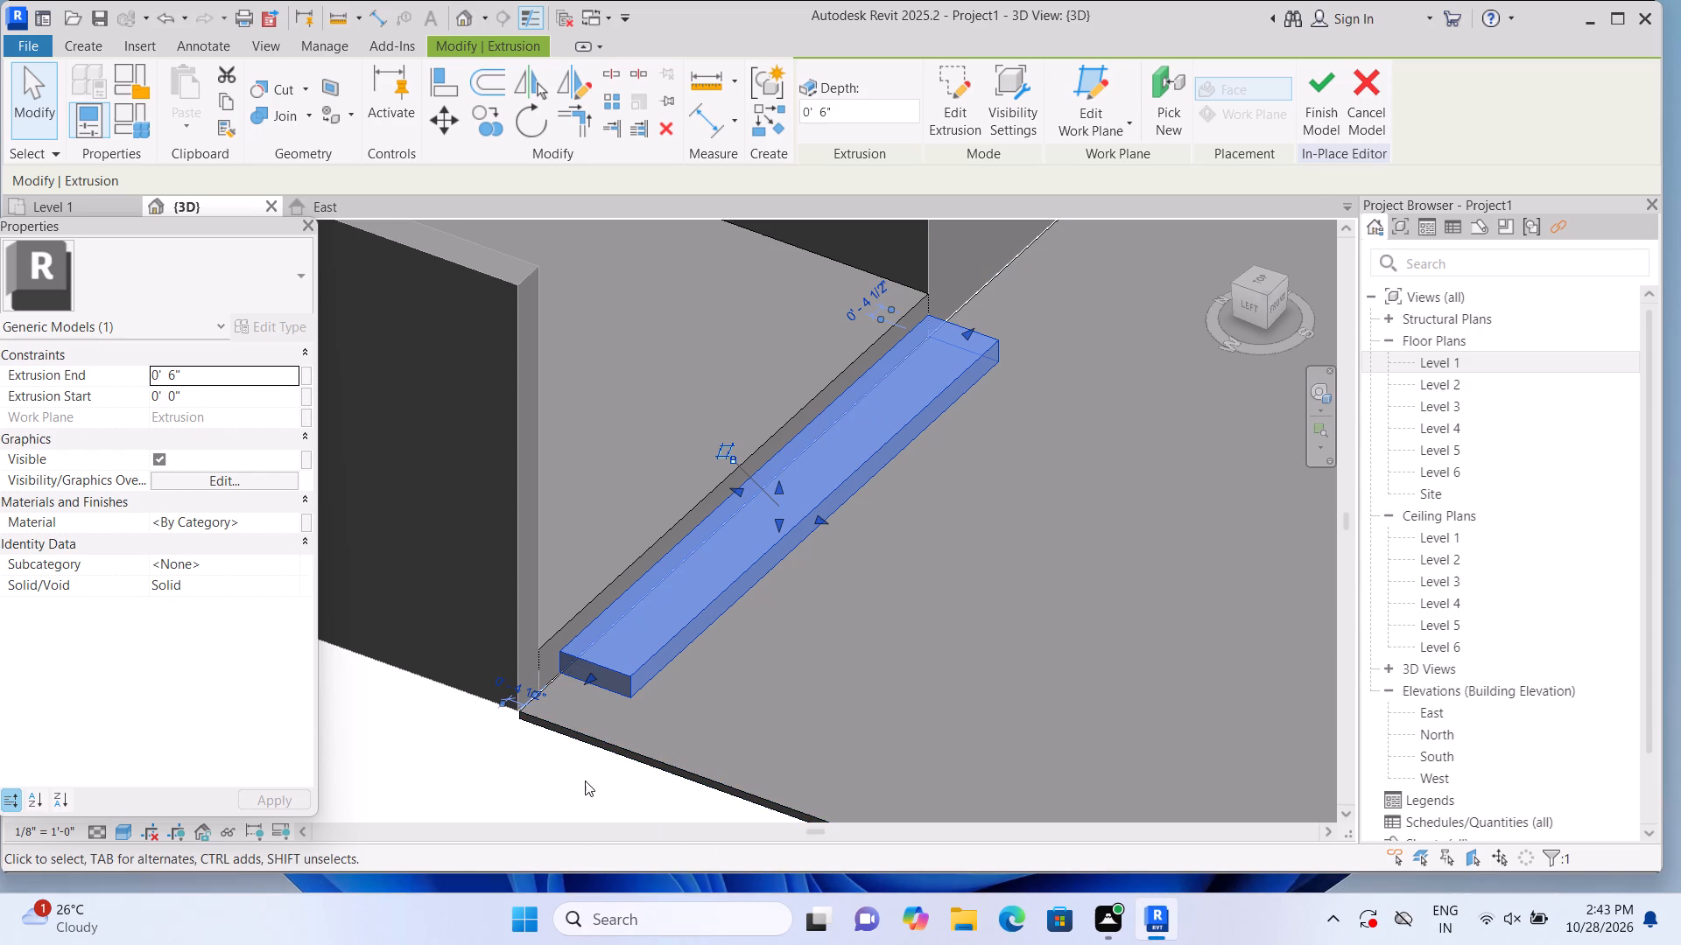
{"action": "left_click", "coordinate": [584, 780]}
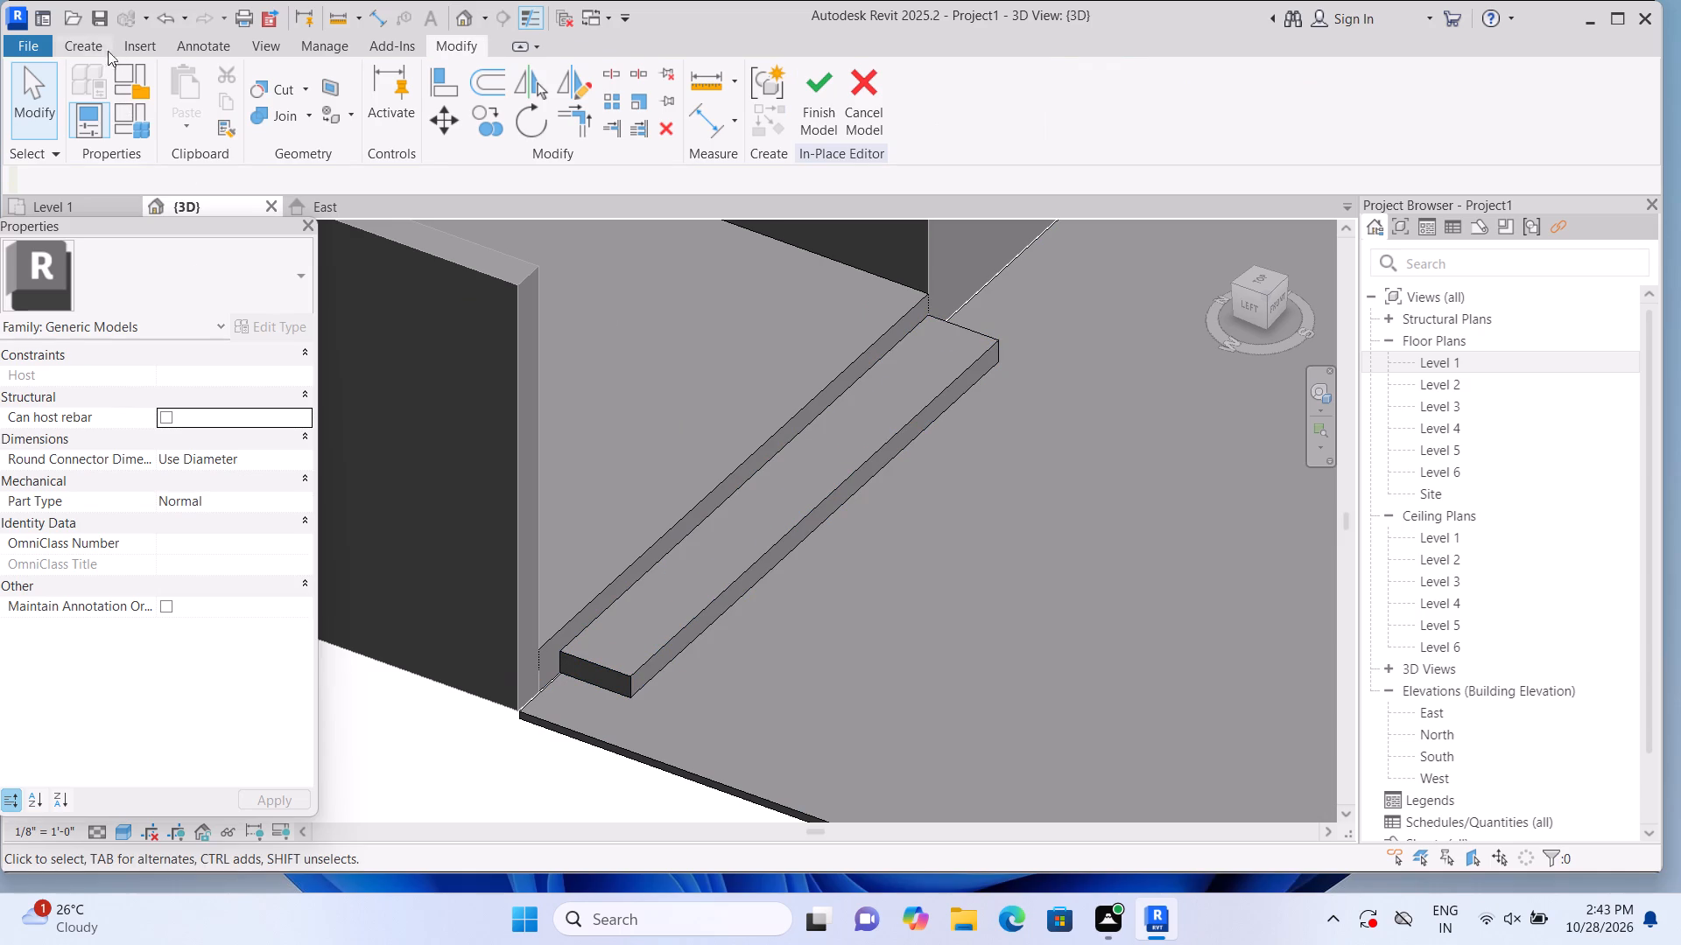
Sketch a rectangle about 13'-3" by 1'-4" on the front slab along the entrance step's outer edge and finish it as a 1'-0" extrusion.
{"action": "left_click", "coordinate": [87, 47]}
{"action": "left_click", "coordinate": [187, 112]}
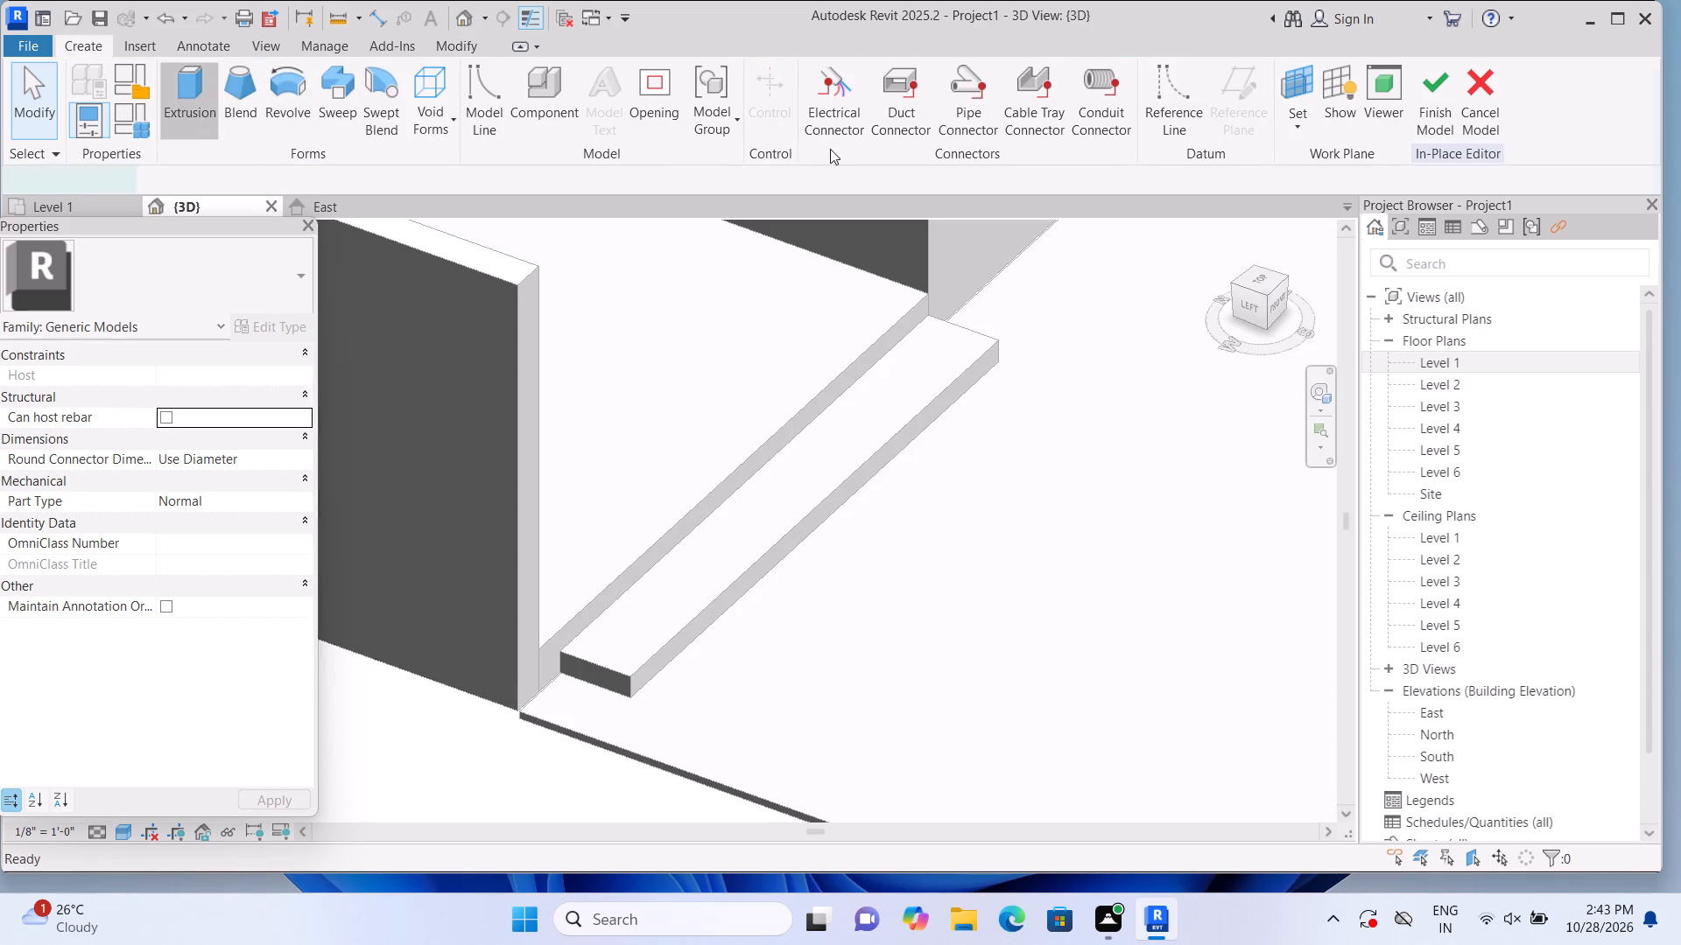
{"action": "left_click", "coordinate": [1148, 136]}
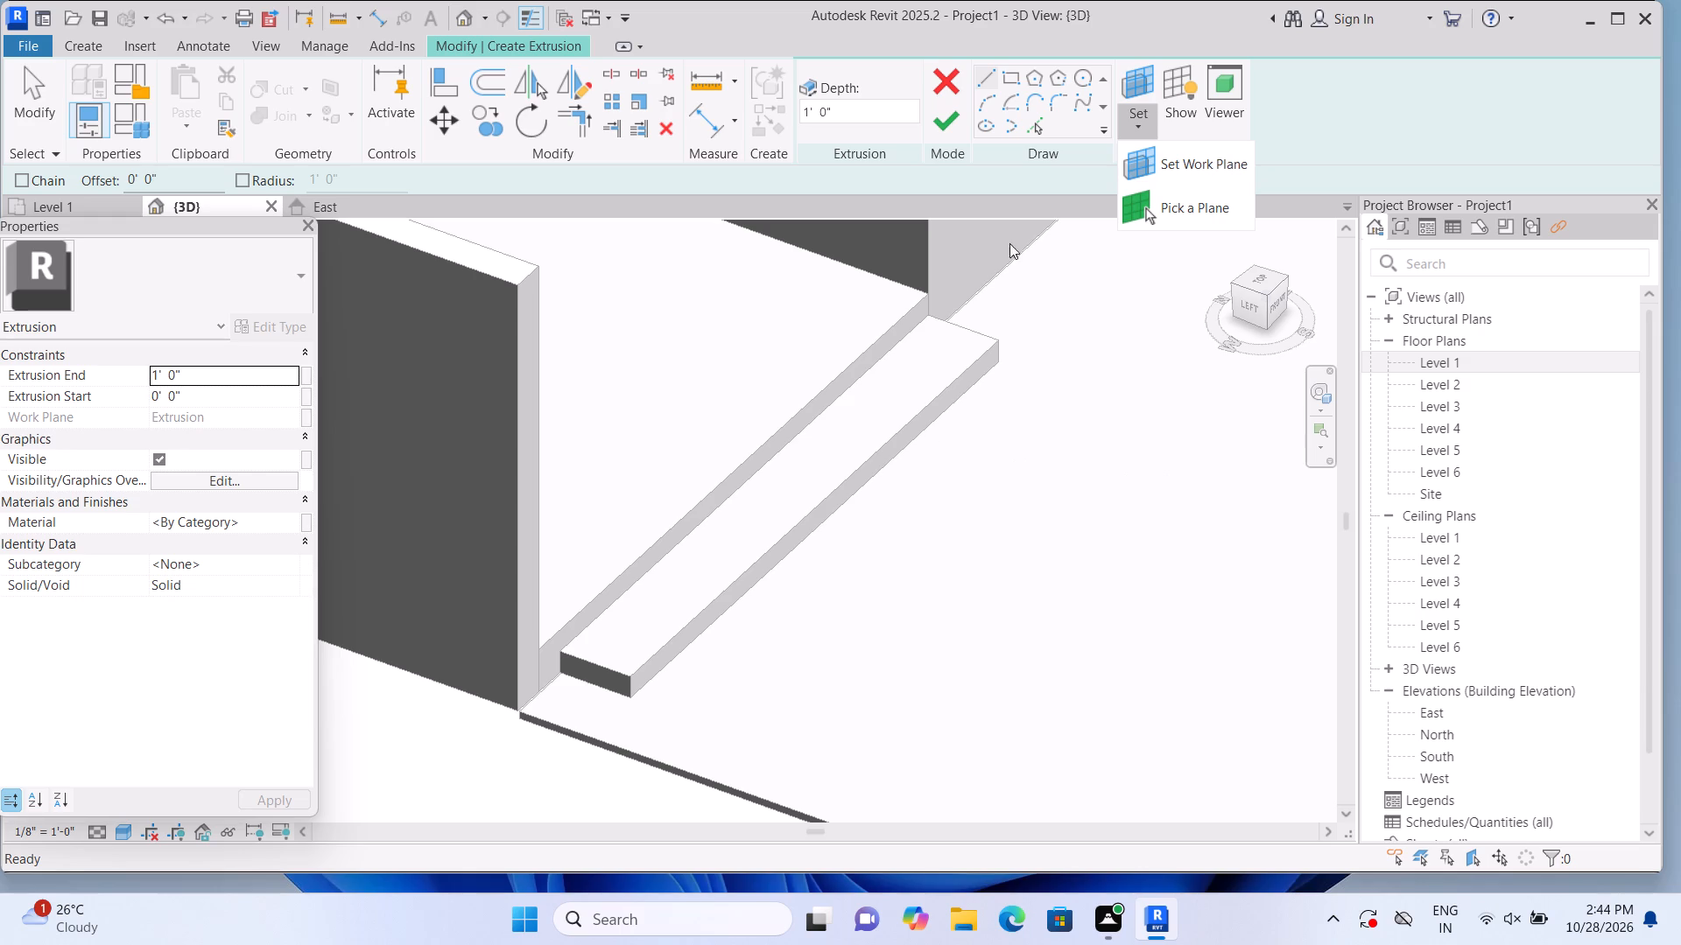
{"action": "left_click", "coordinate": [1162, 216]}
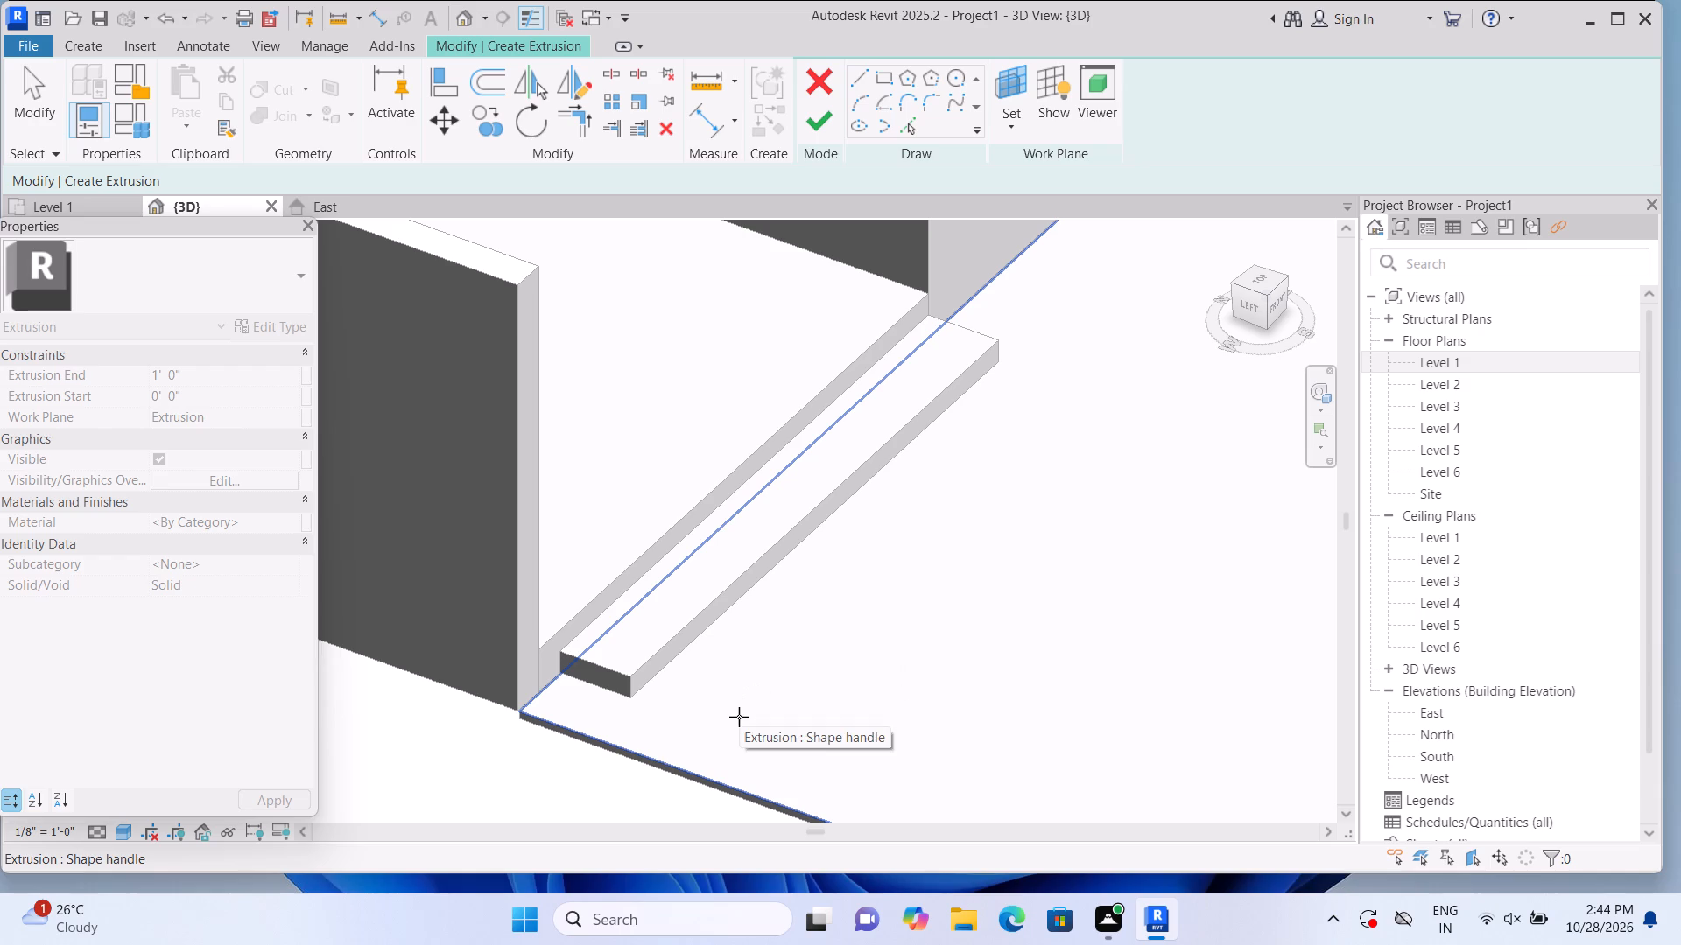
{"action": "left_click", "coordinate": [665, 661]}
{"action": "left_click", "coordinate": [1020, 80]}
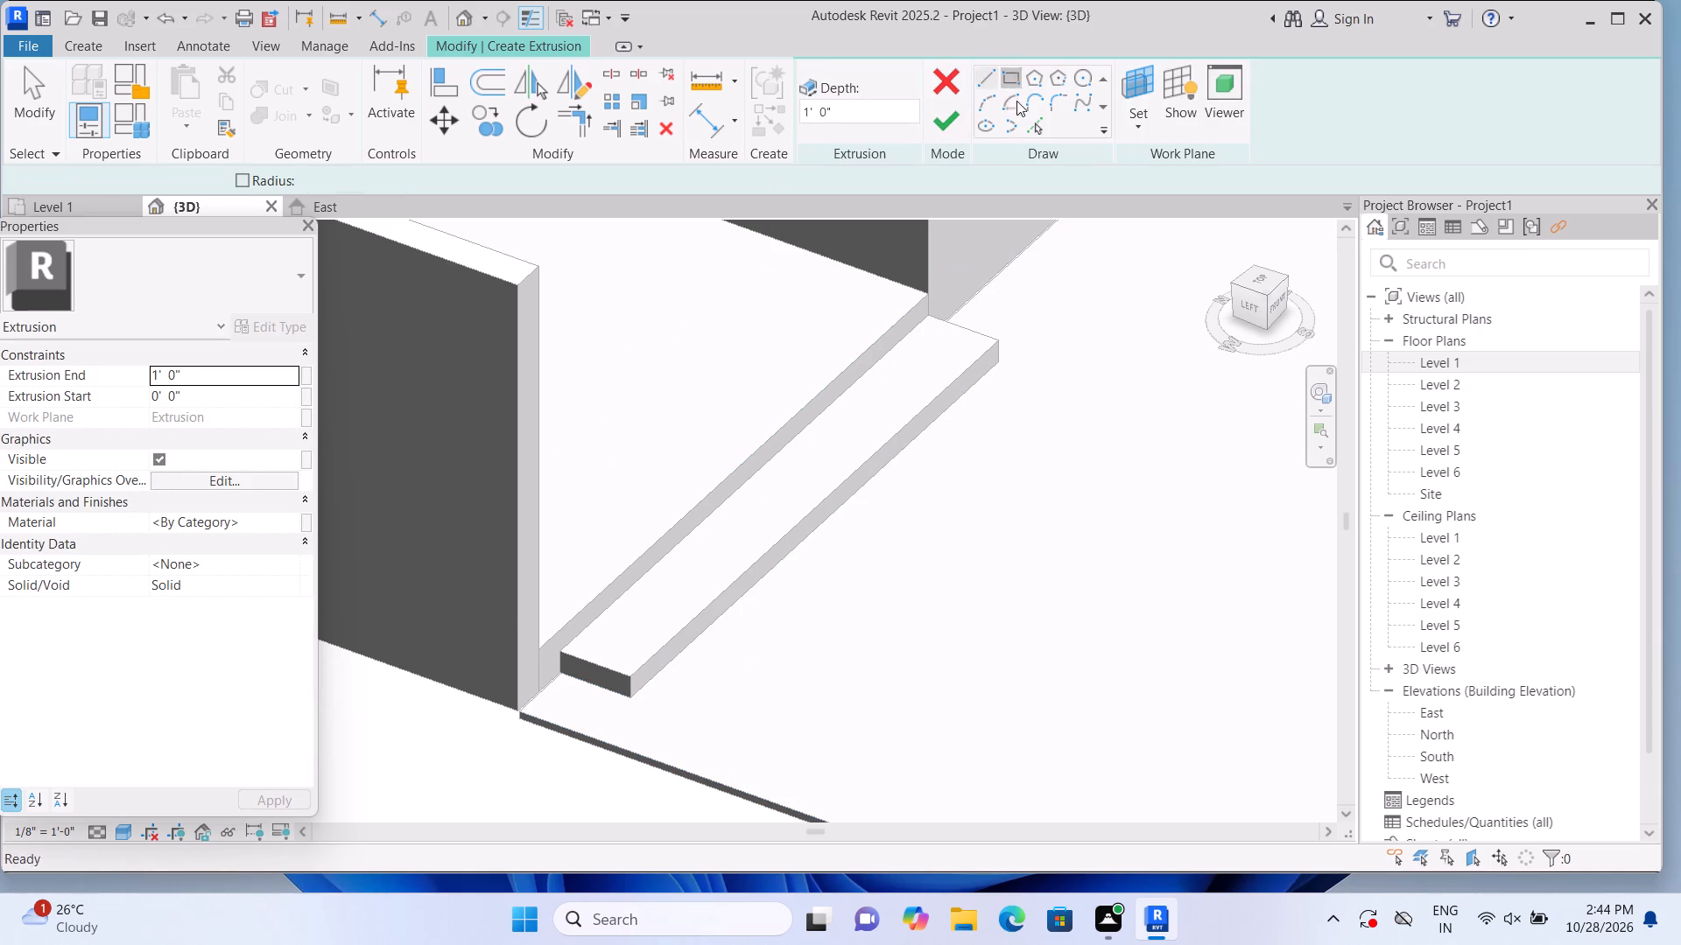
{"action": "middle_click", "coordinate": [889, 485]}
{"action": "scroll", "coordinate": [887, 483], "scroll_direction": "up", "scroll_amount": 1}
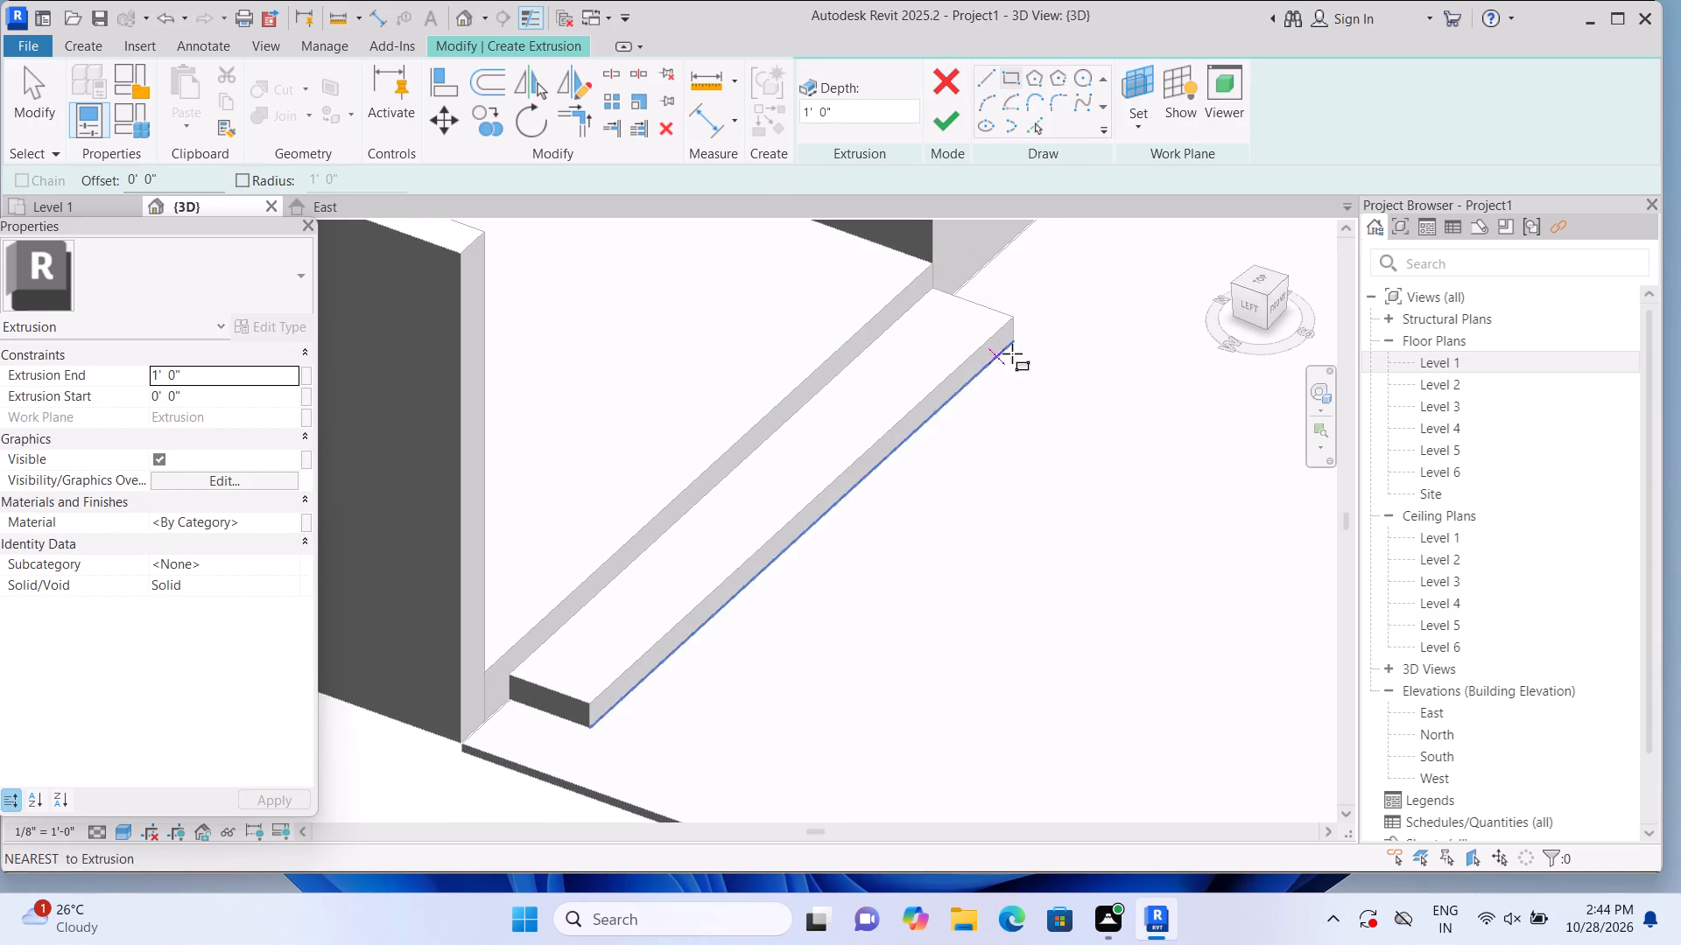
{"action": "left_click", "coordinate": [1012, 343]}
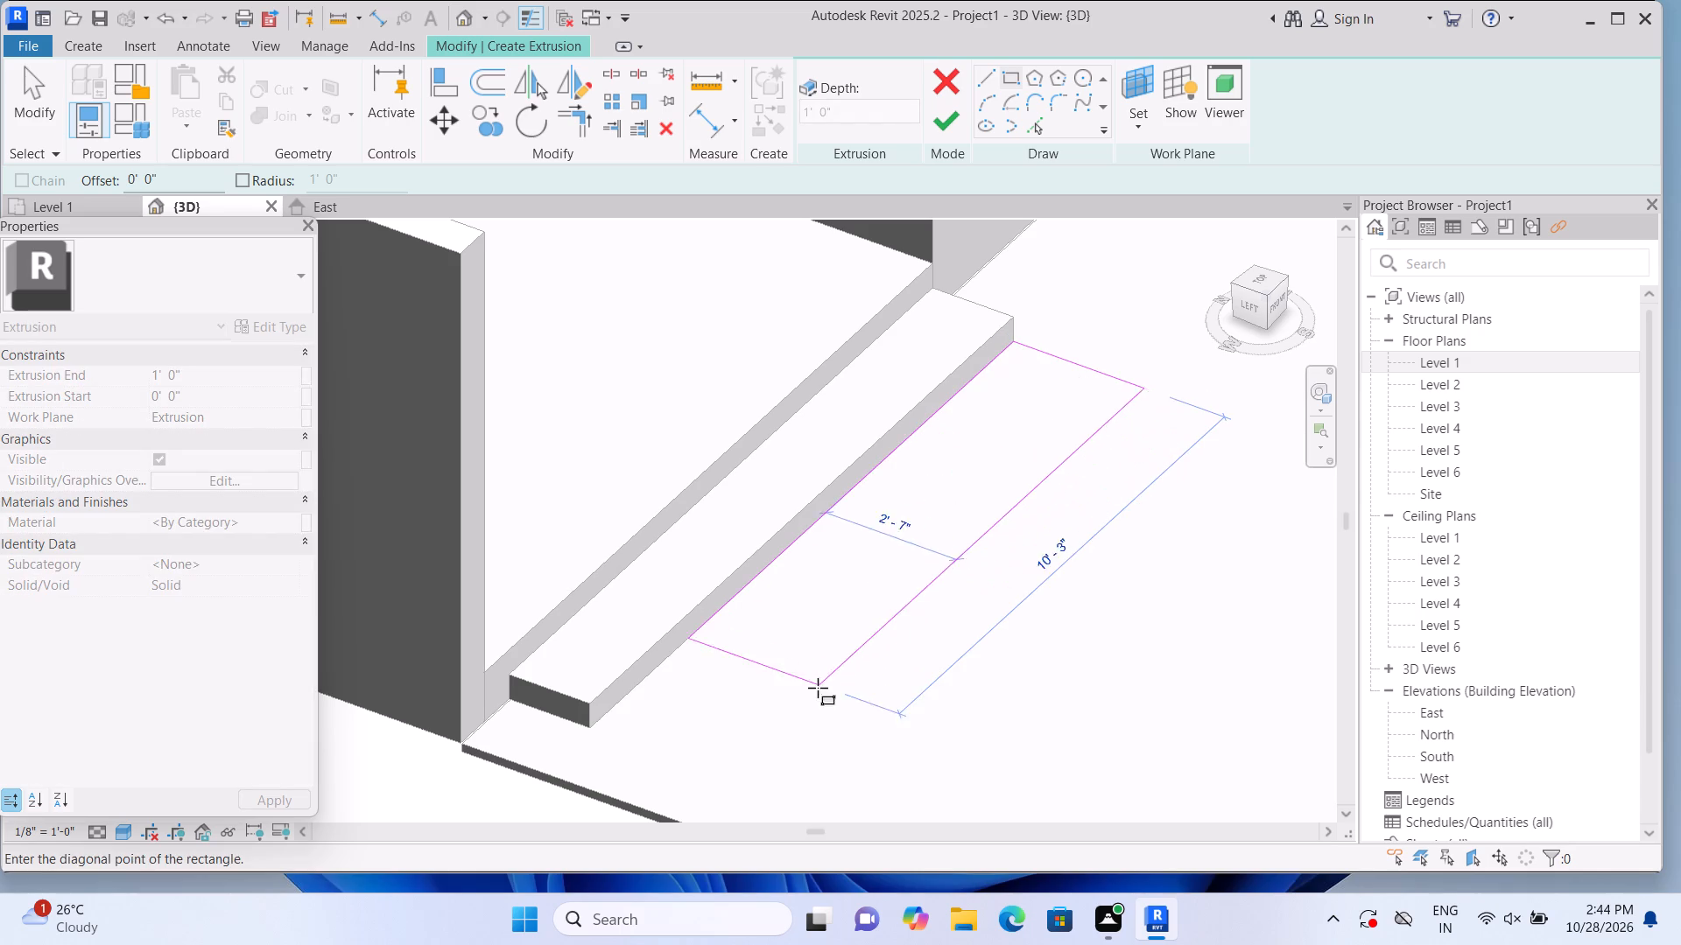
{"action": "left_click", "coordinate": [660, 749]}
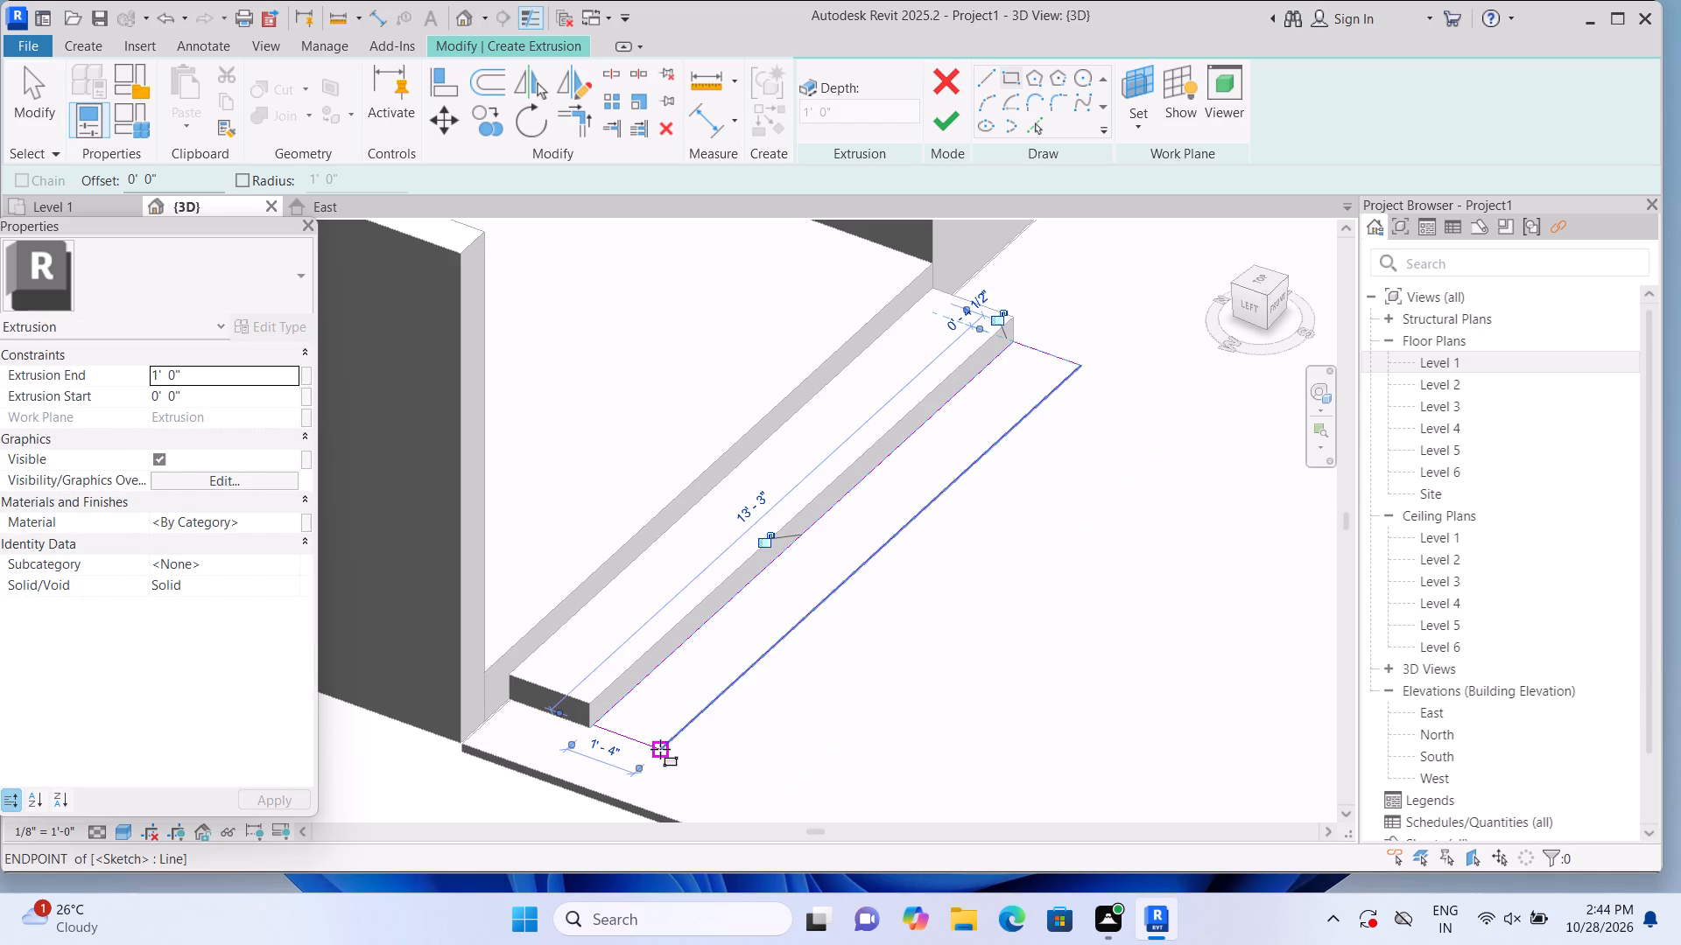
{"action": "left_click", "coordinate": [946, 118]}
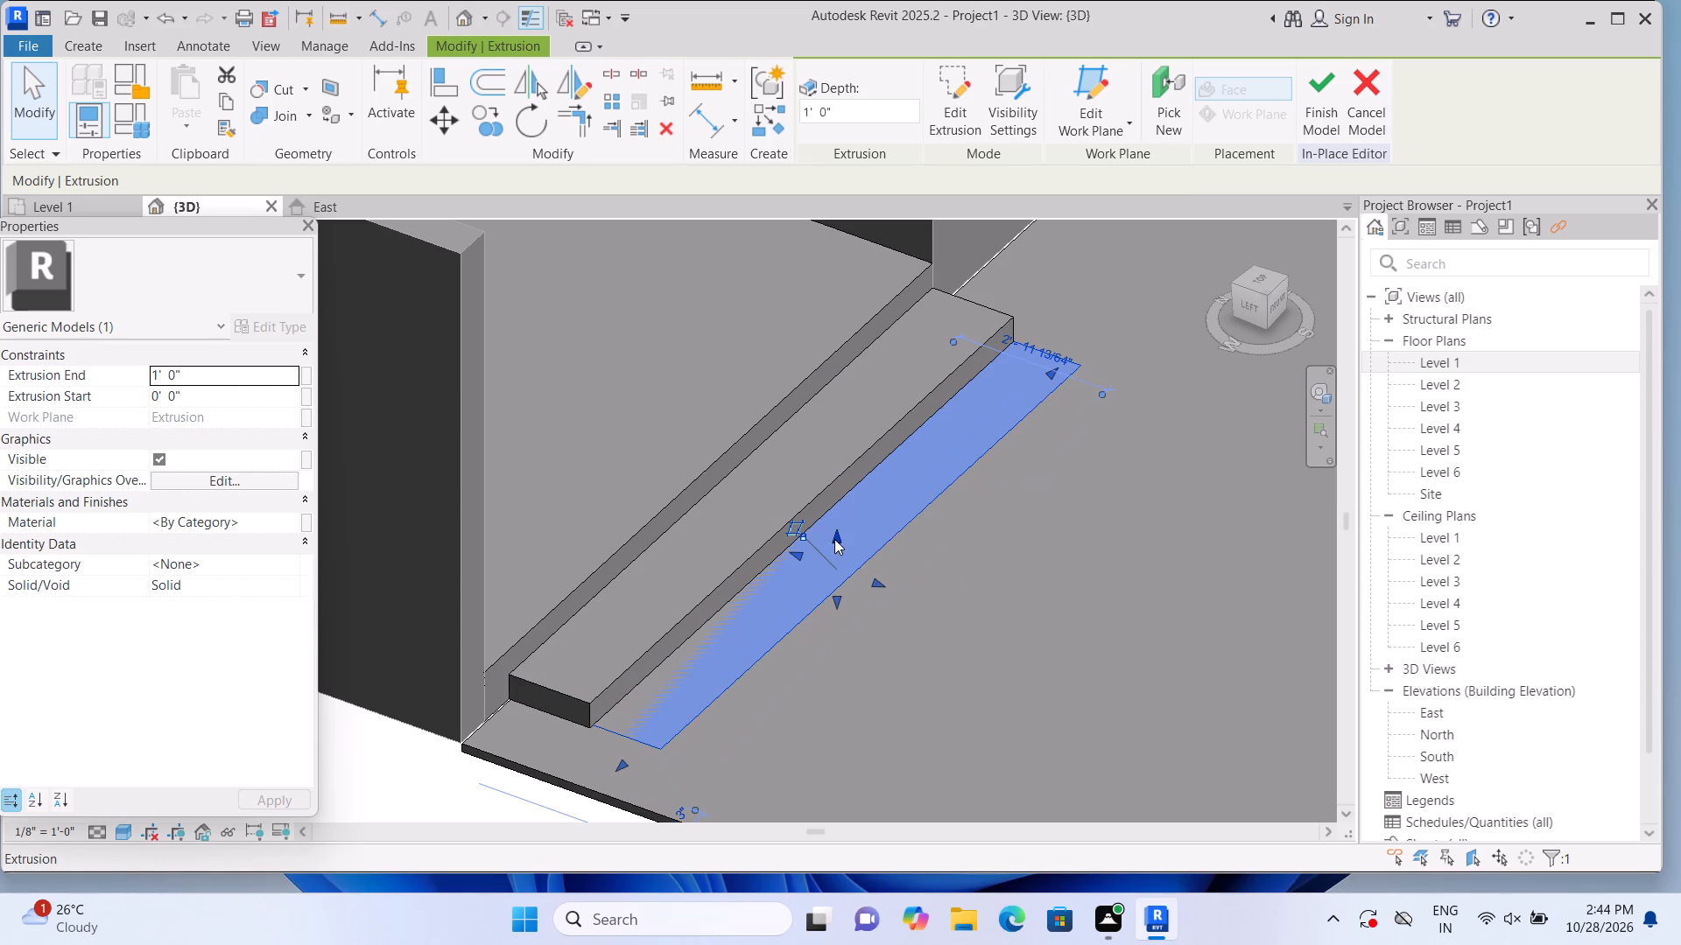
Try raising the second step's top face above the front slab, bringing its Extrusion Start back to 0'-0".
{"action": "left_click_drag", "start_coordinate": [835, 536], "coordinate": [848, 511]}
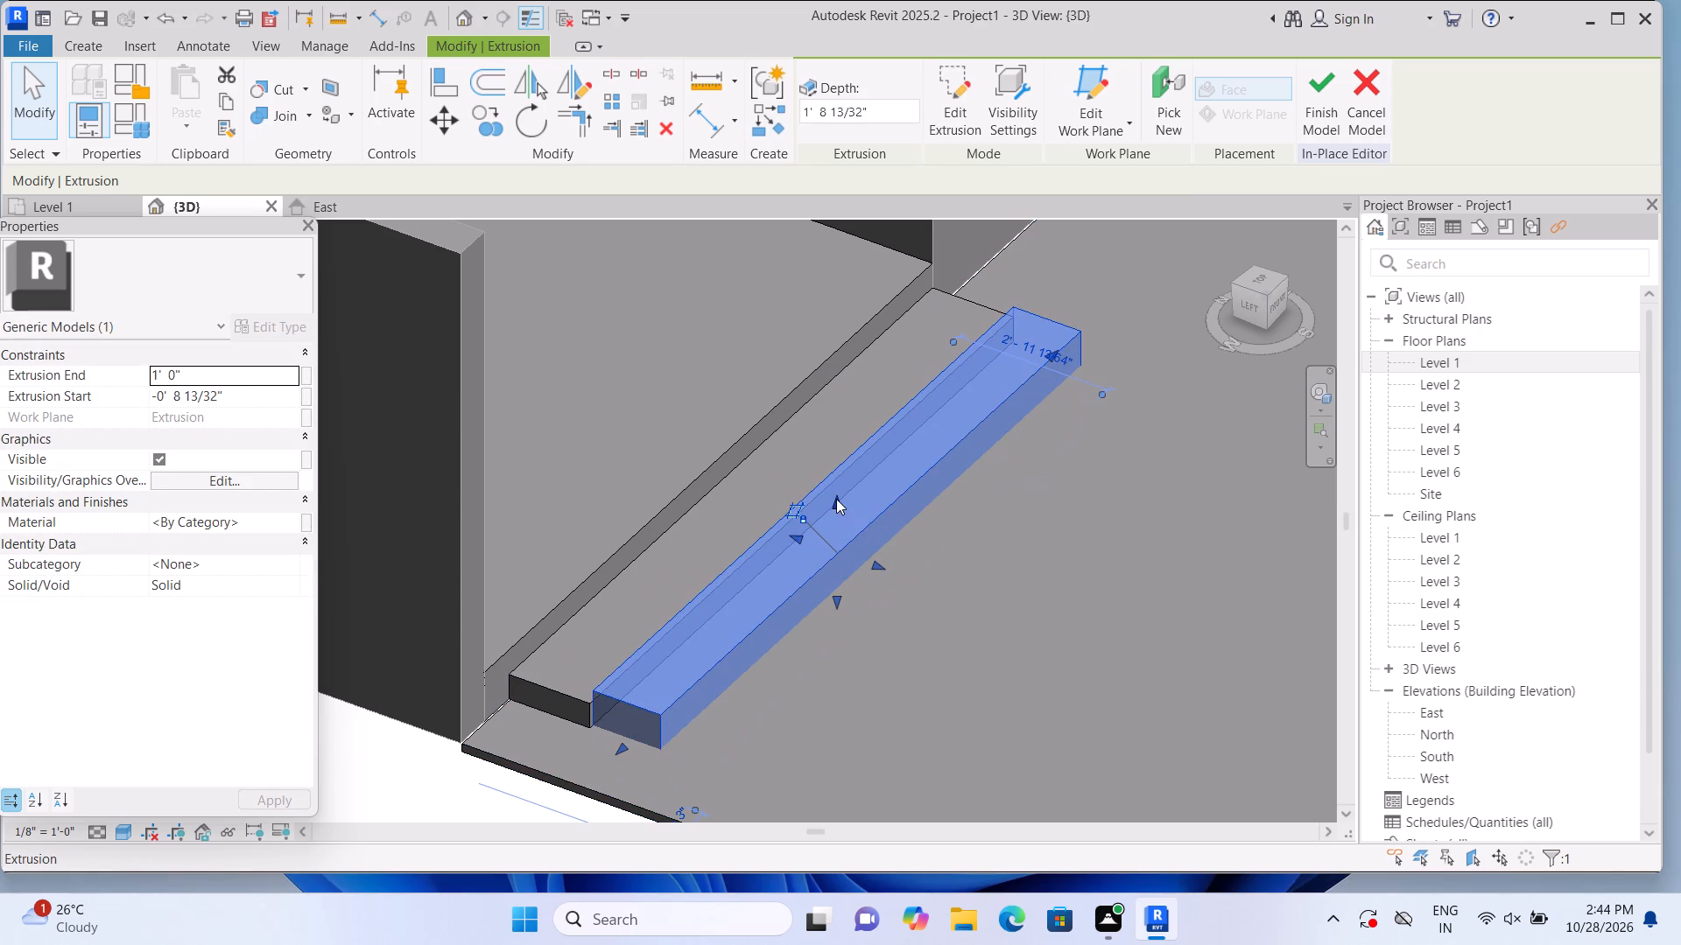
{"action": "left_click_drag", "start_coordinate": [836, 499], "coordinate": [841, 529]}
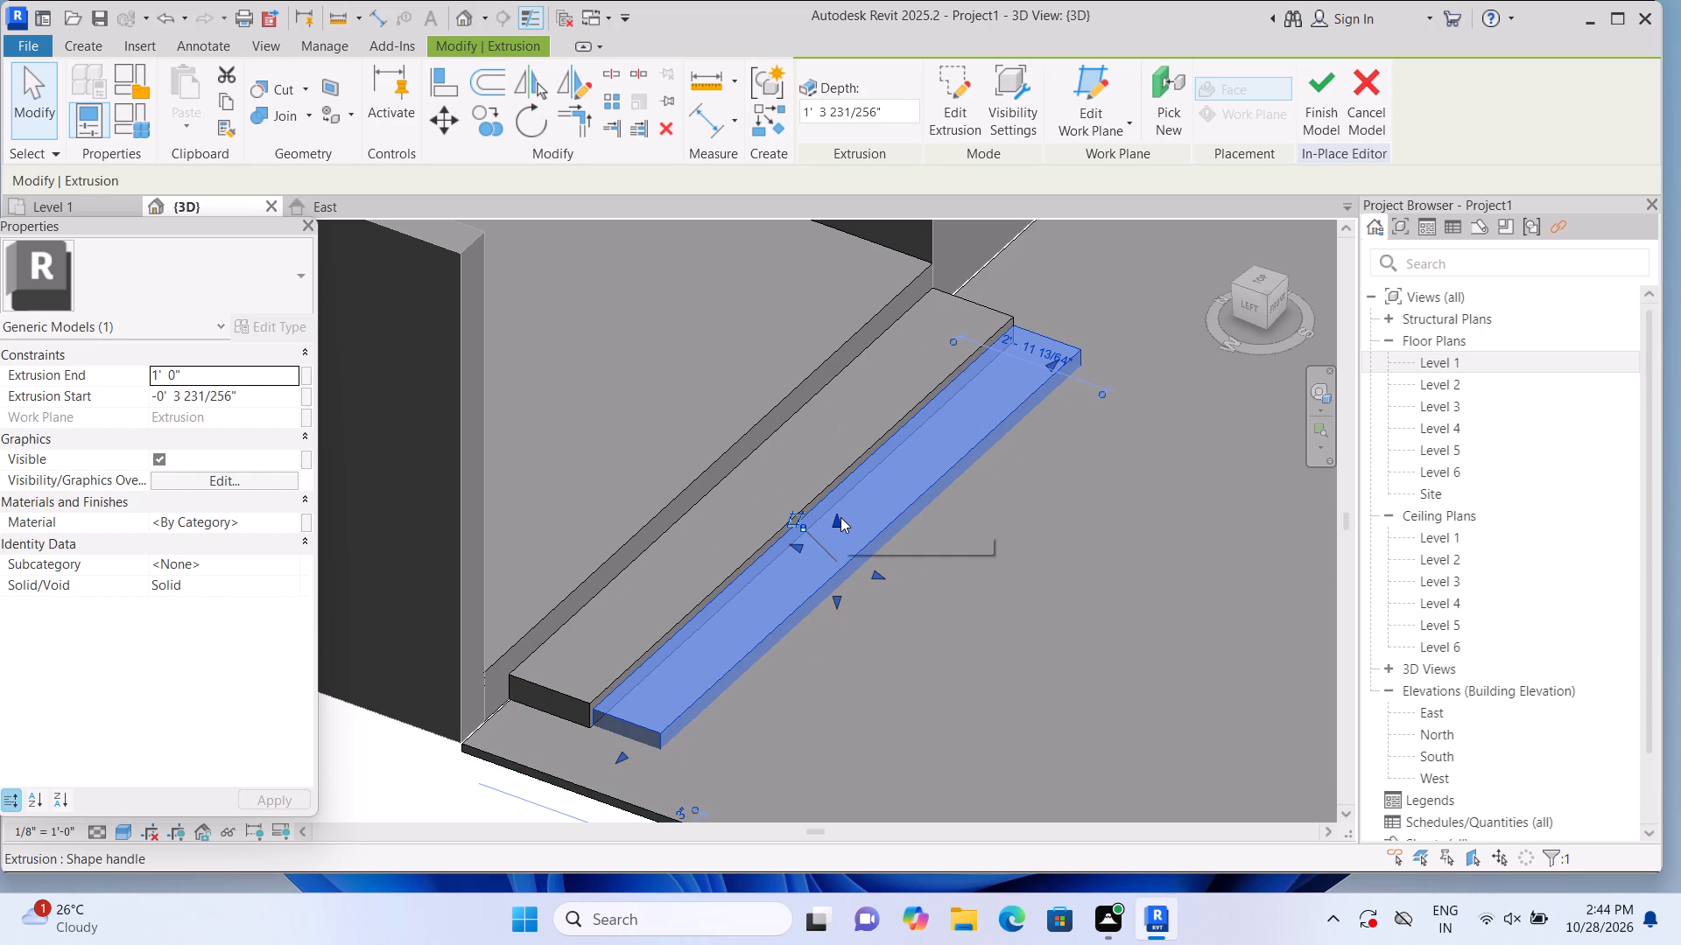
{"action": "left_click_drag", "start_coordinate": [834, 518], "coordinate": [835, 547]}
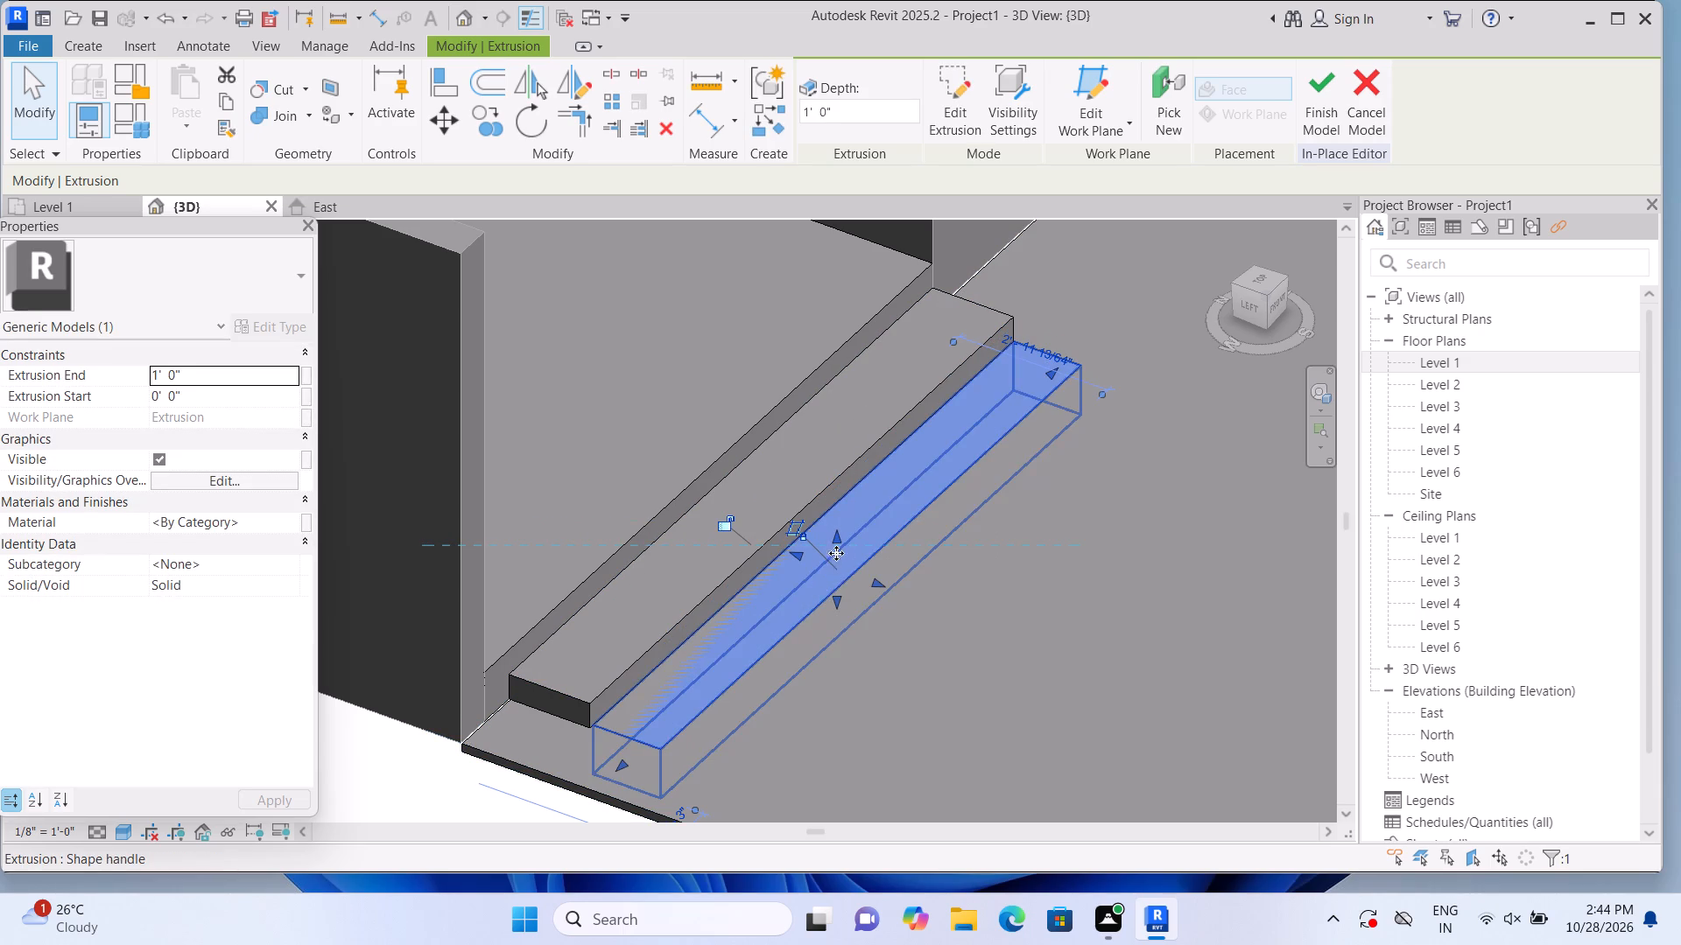
Reshape the second step by pulling its faces to Extrusion End 0'-0" at the slab and Extrusion Start -0'-6" at its top.
{"action": "left_click_drag", "start_coordinate": [836, 534], "coordinate": [866, 406]}
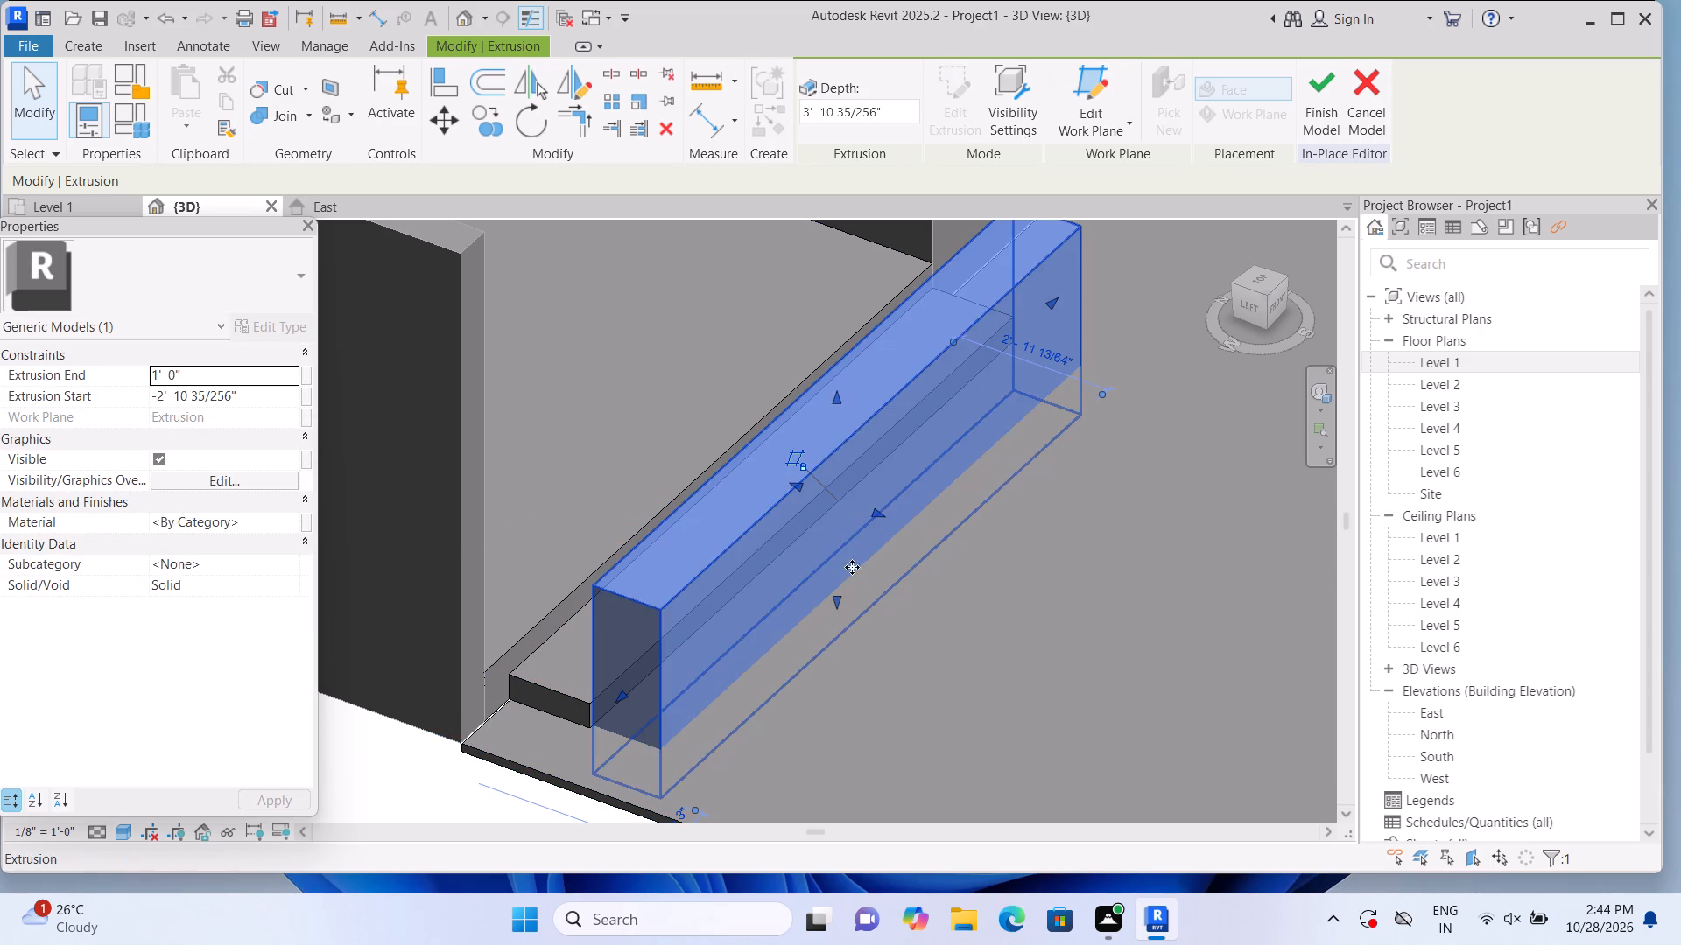
{"action": "left_click_drag", "start_coordinate": [837, 598], "coordinate": [843, 551]}
{"action": "left_click", "coordinate": [392, 787]}
{"action": "left_click", "coordinate": [745, 581]}
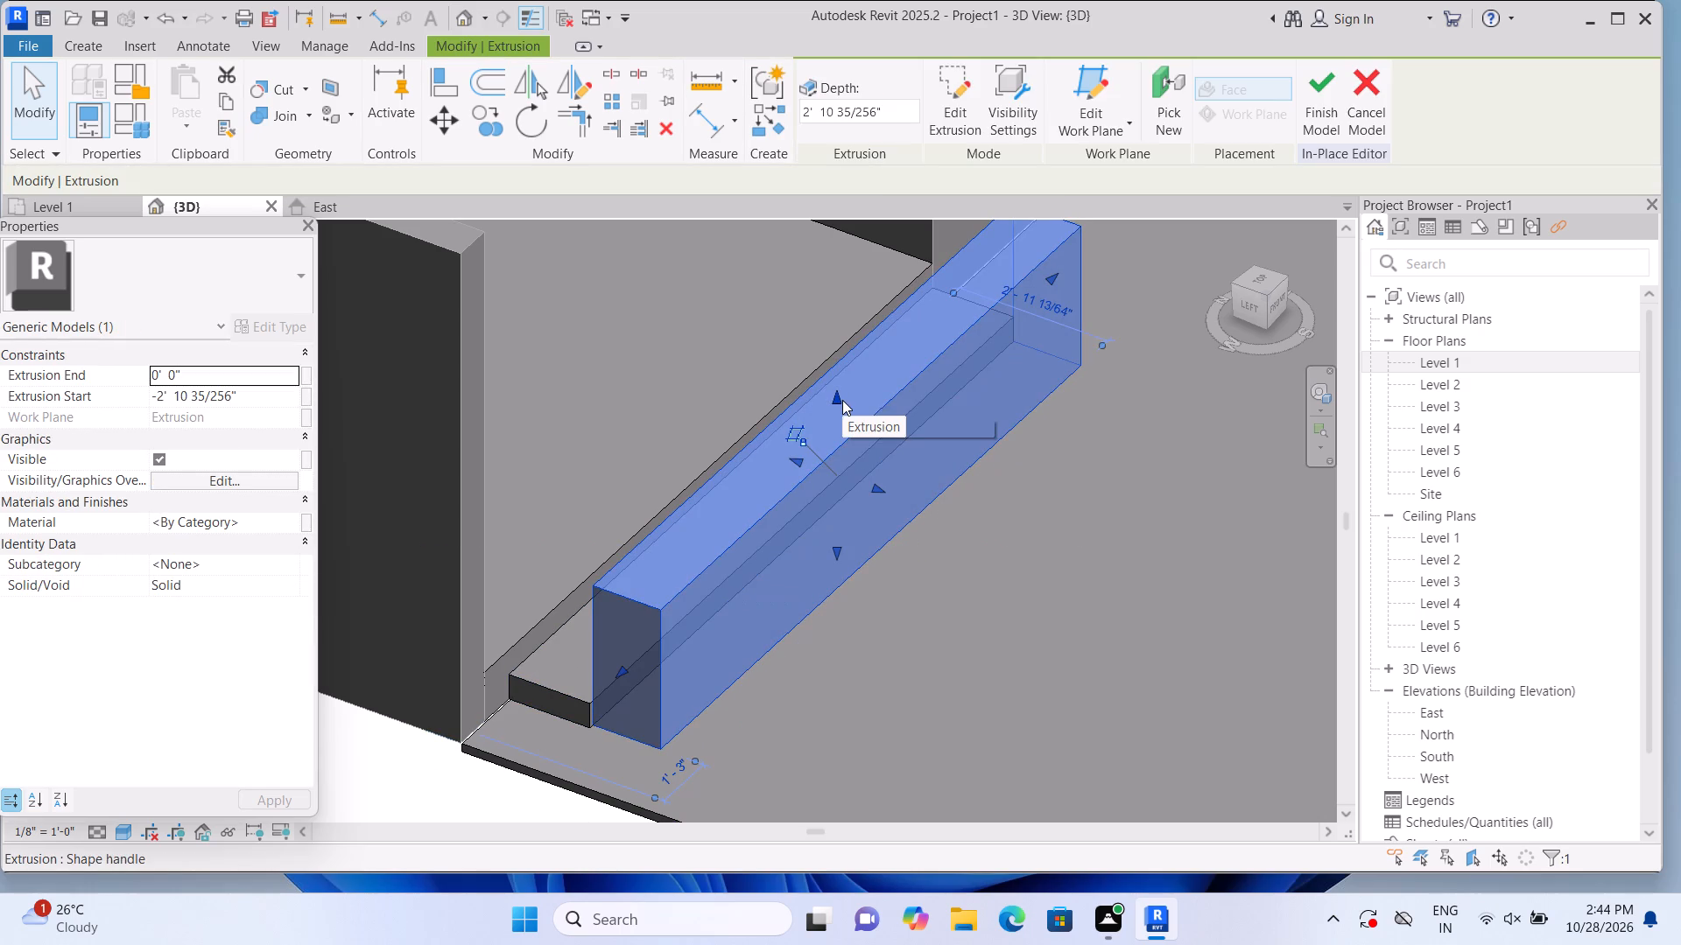
{"action": "left_click_drag", "start_coordinate": [842, 400], "coordinate": [858, 486]}
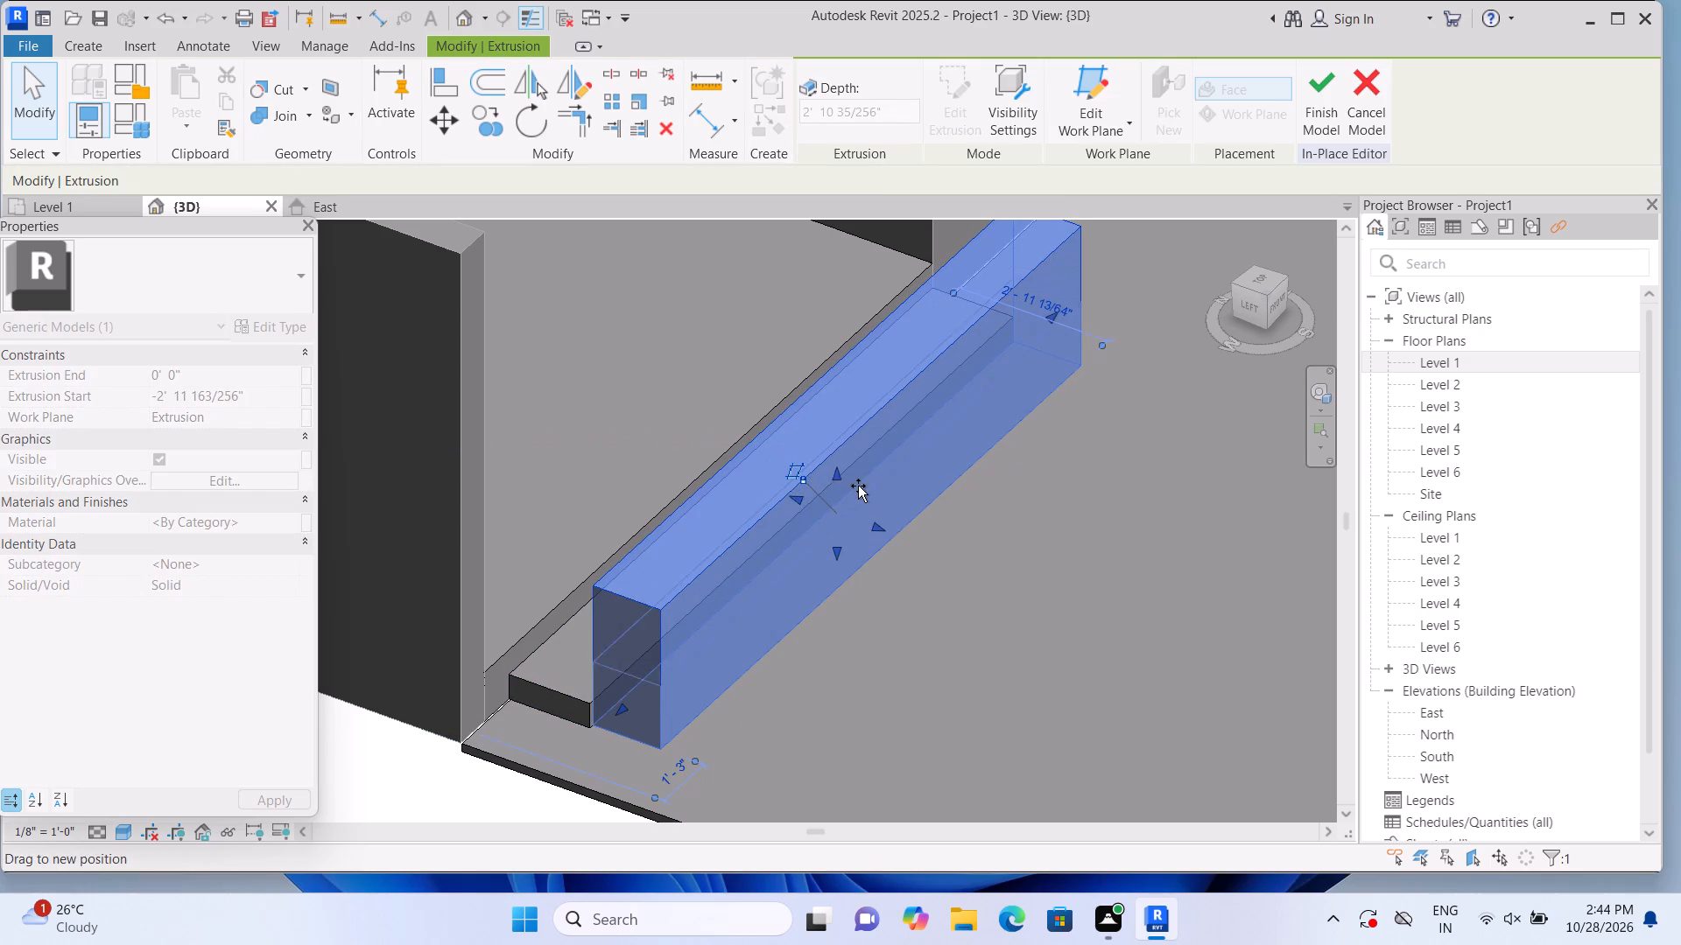
{"action": "left_click_drag", "start_coordinate": [858, 486], "coordinate": [859, 528]}
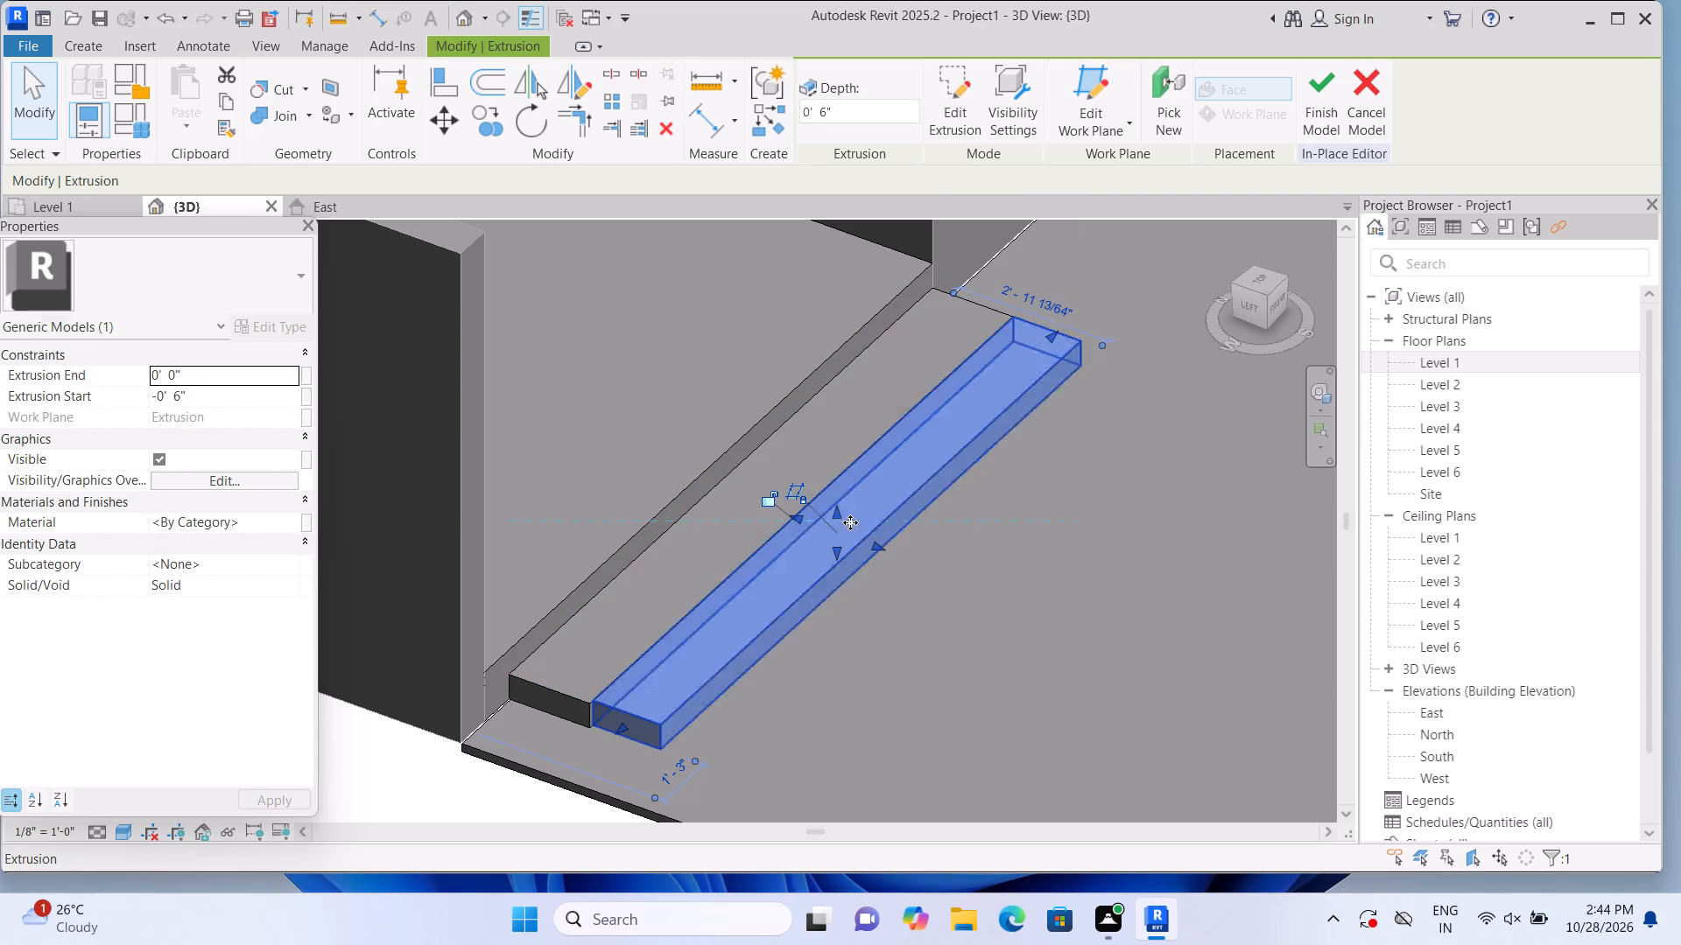
{"action": "left_click", "coordinate": [386, 787]}
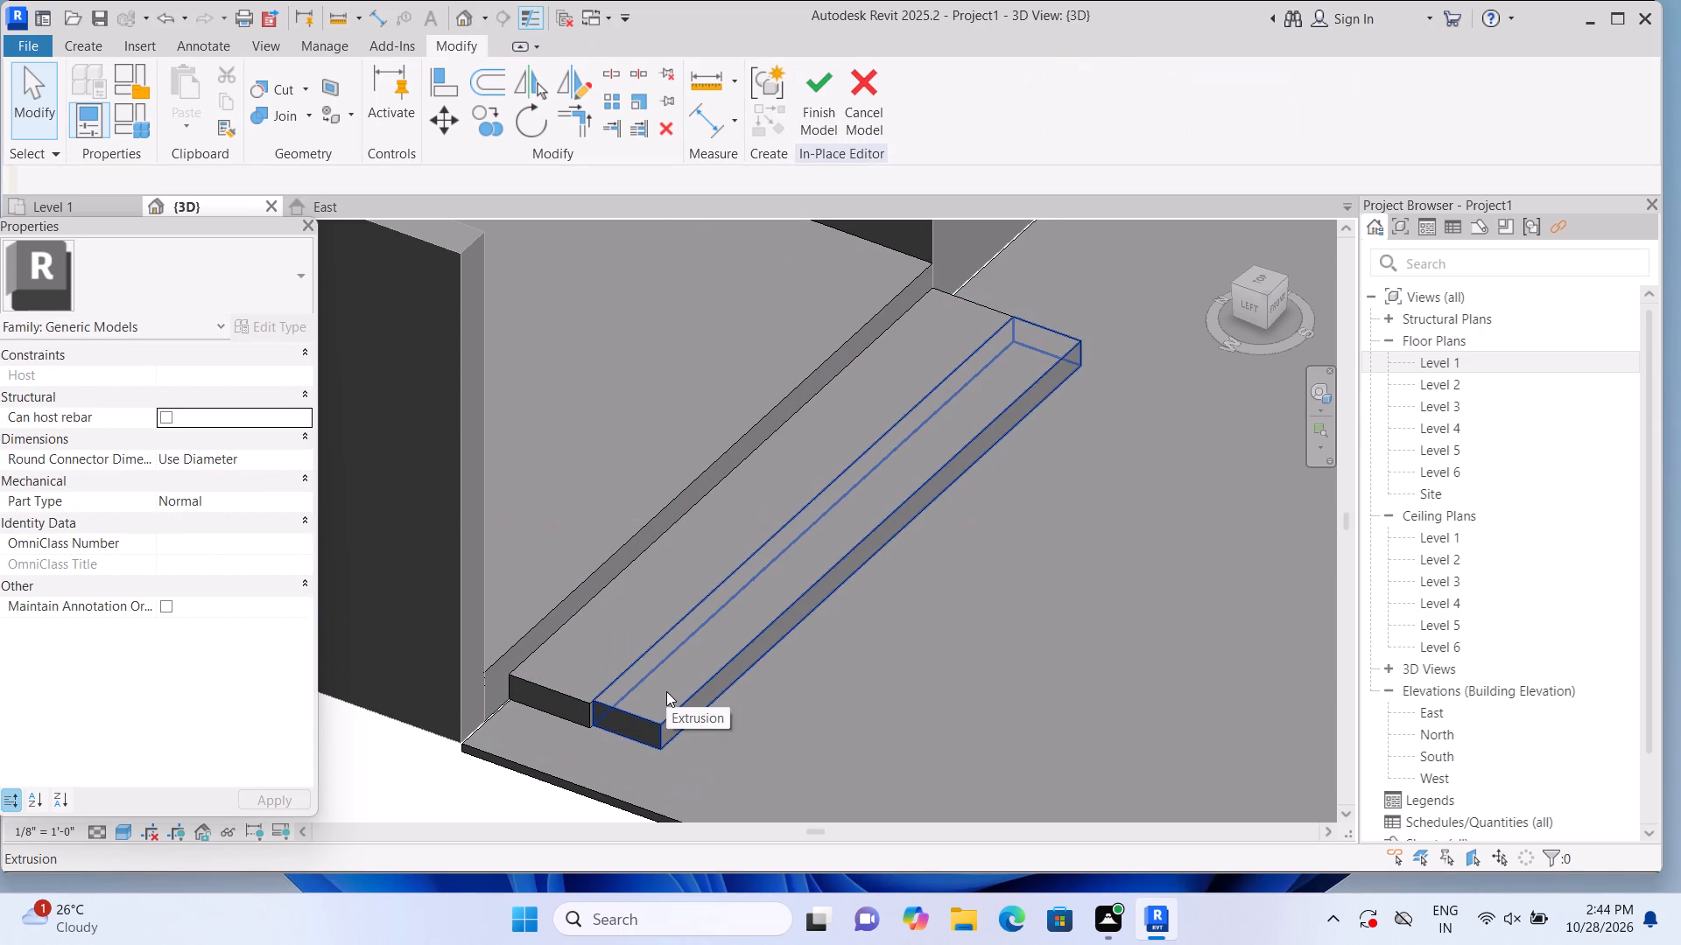
Lower the second step's top face below the first step, to an Extrusion Start of about -0'-2 7/16".
{"action": "scroll", "coordinate": [677, 696], "scroll_direction": "up", "scroll_amount": 2}
{"action": "left_click", "coordinate": [683, 689]}
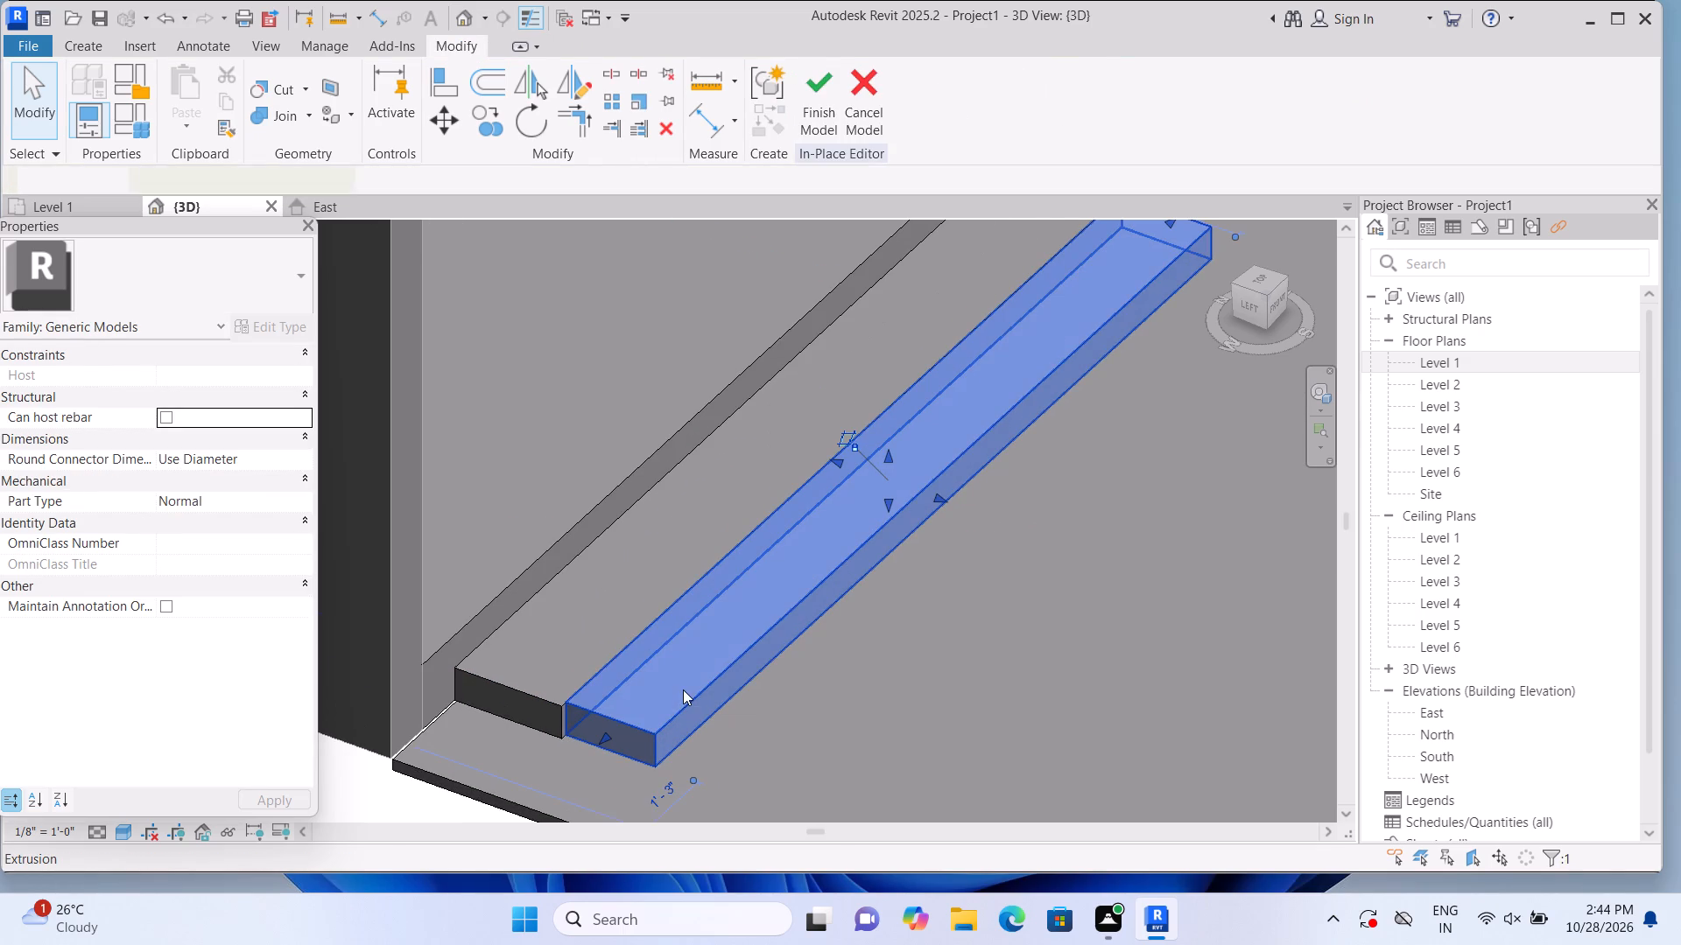
{"action": "left_click_drag", "start_coordinate": [888, 451], "coordinate": [887, 484]}
{"action": "scroll", "coordinate": [870, 563], "scroll_direction": "down", "scroll_amount": 3}
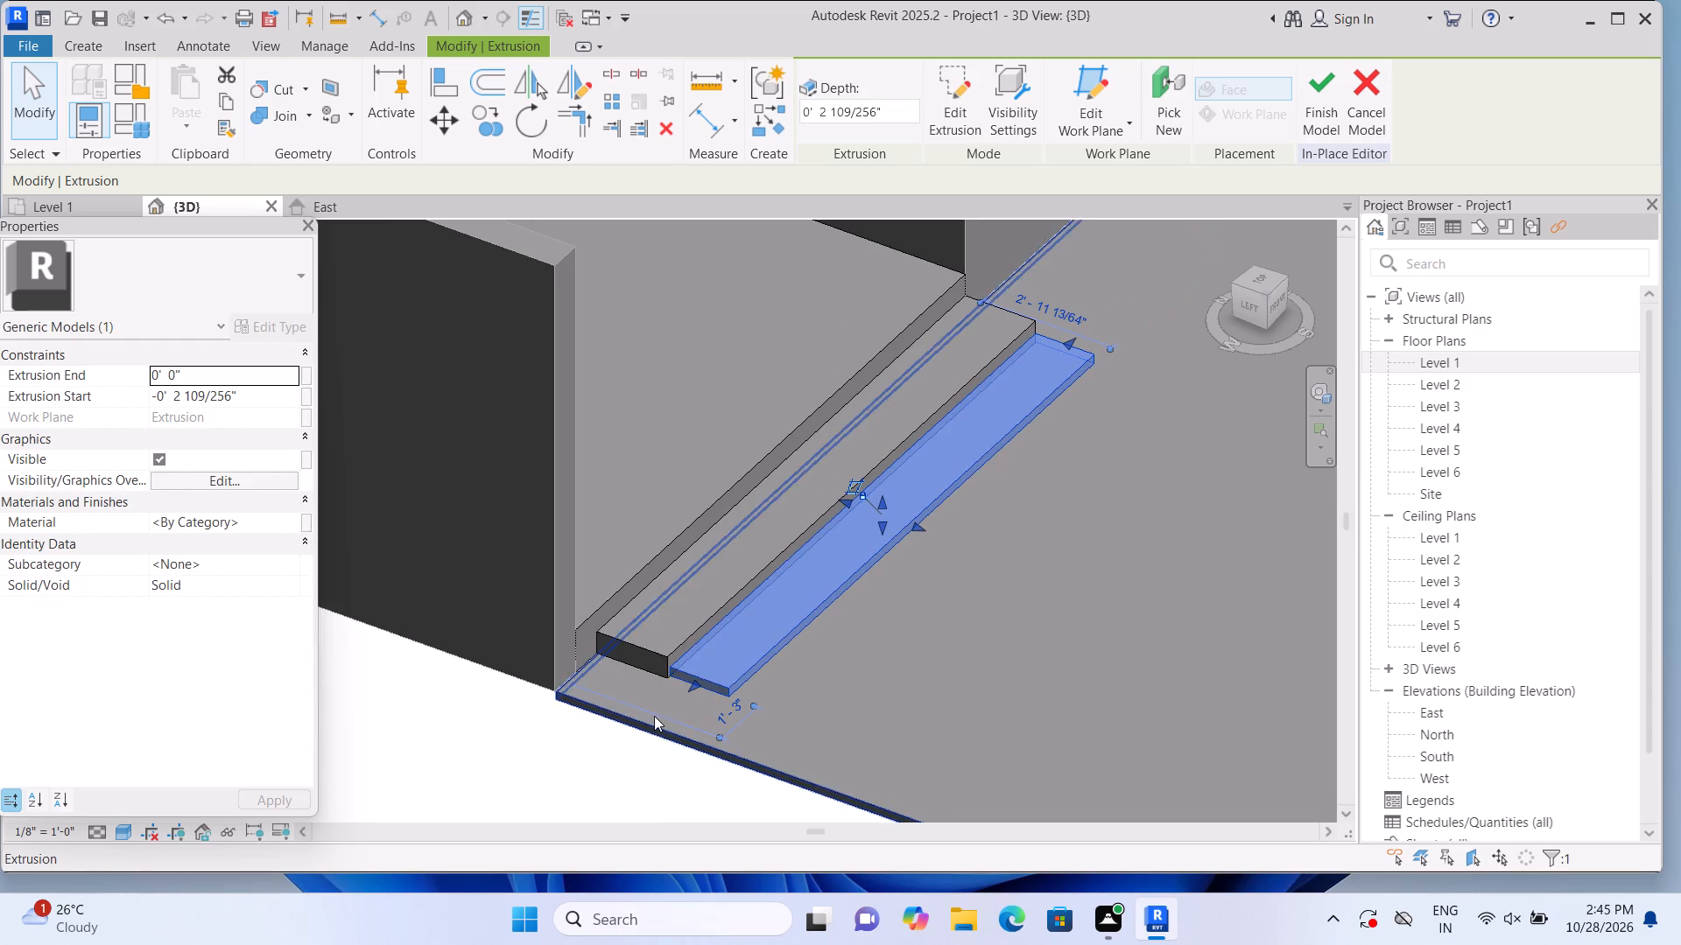
{"action": "left_click", "coordinate": [543, 790]}
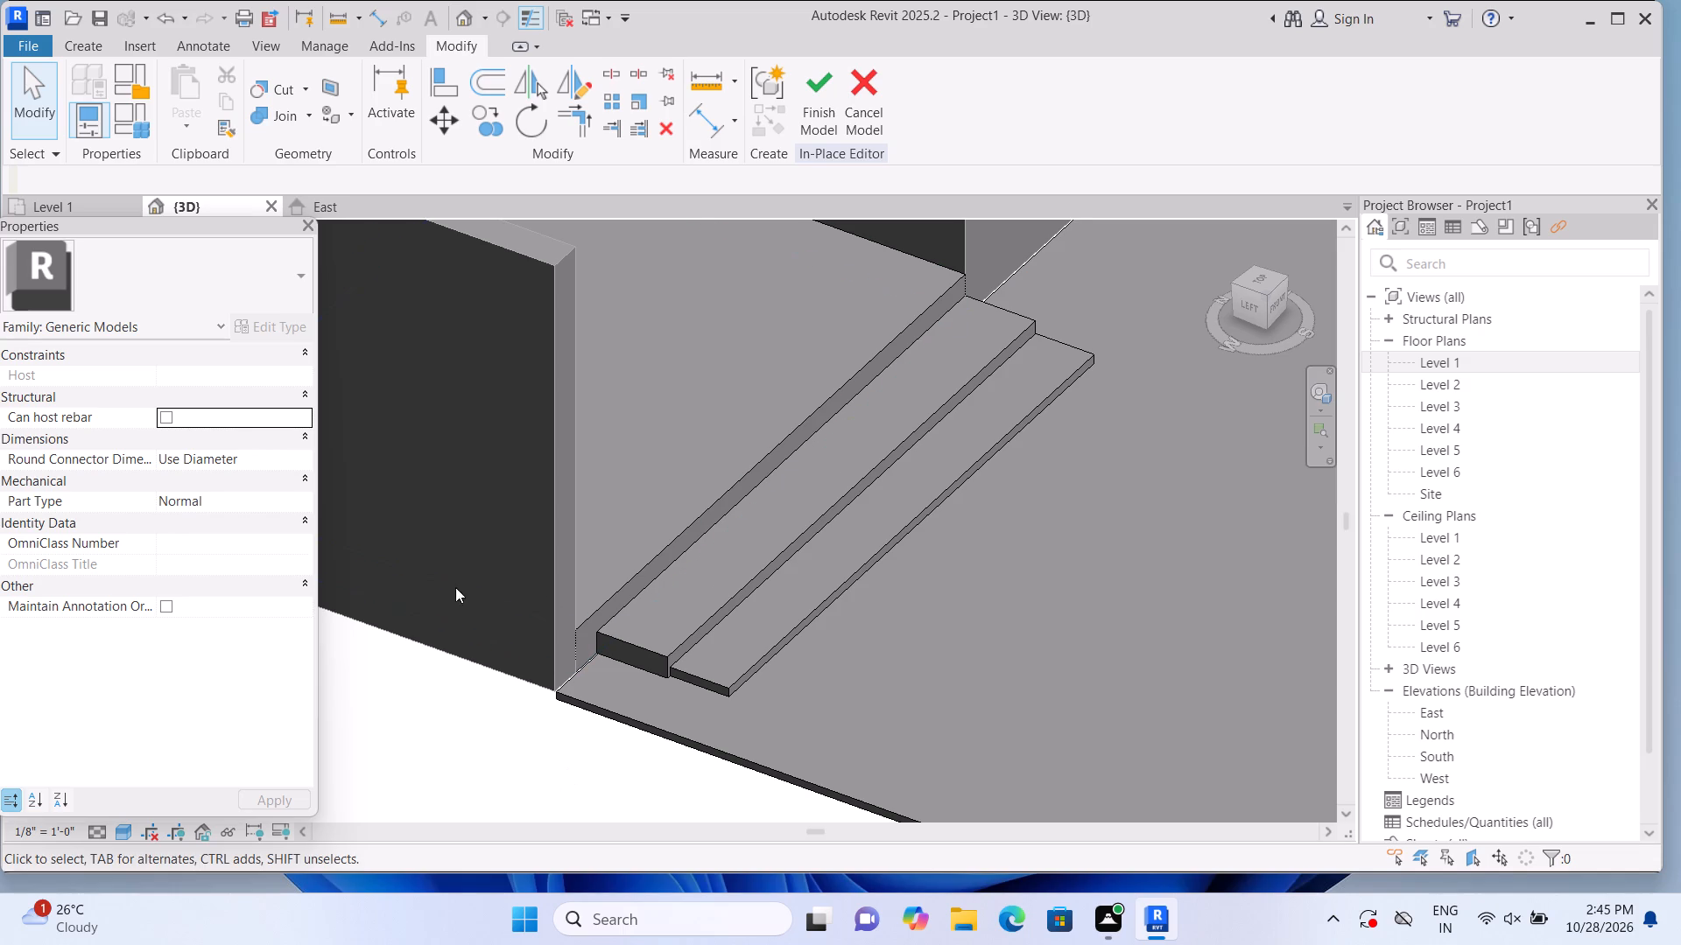
Sketch a rectangle about 13'-4" long on the front slab along the second step's outer edge and finish it as a 1'-0" extrusion.
{"action": "left_click", "coordinate": [86, 51]}
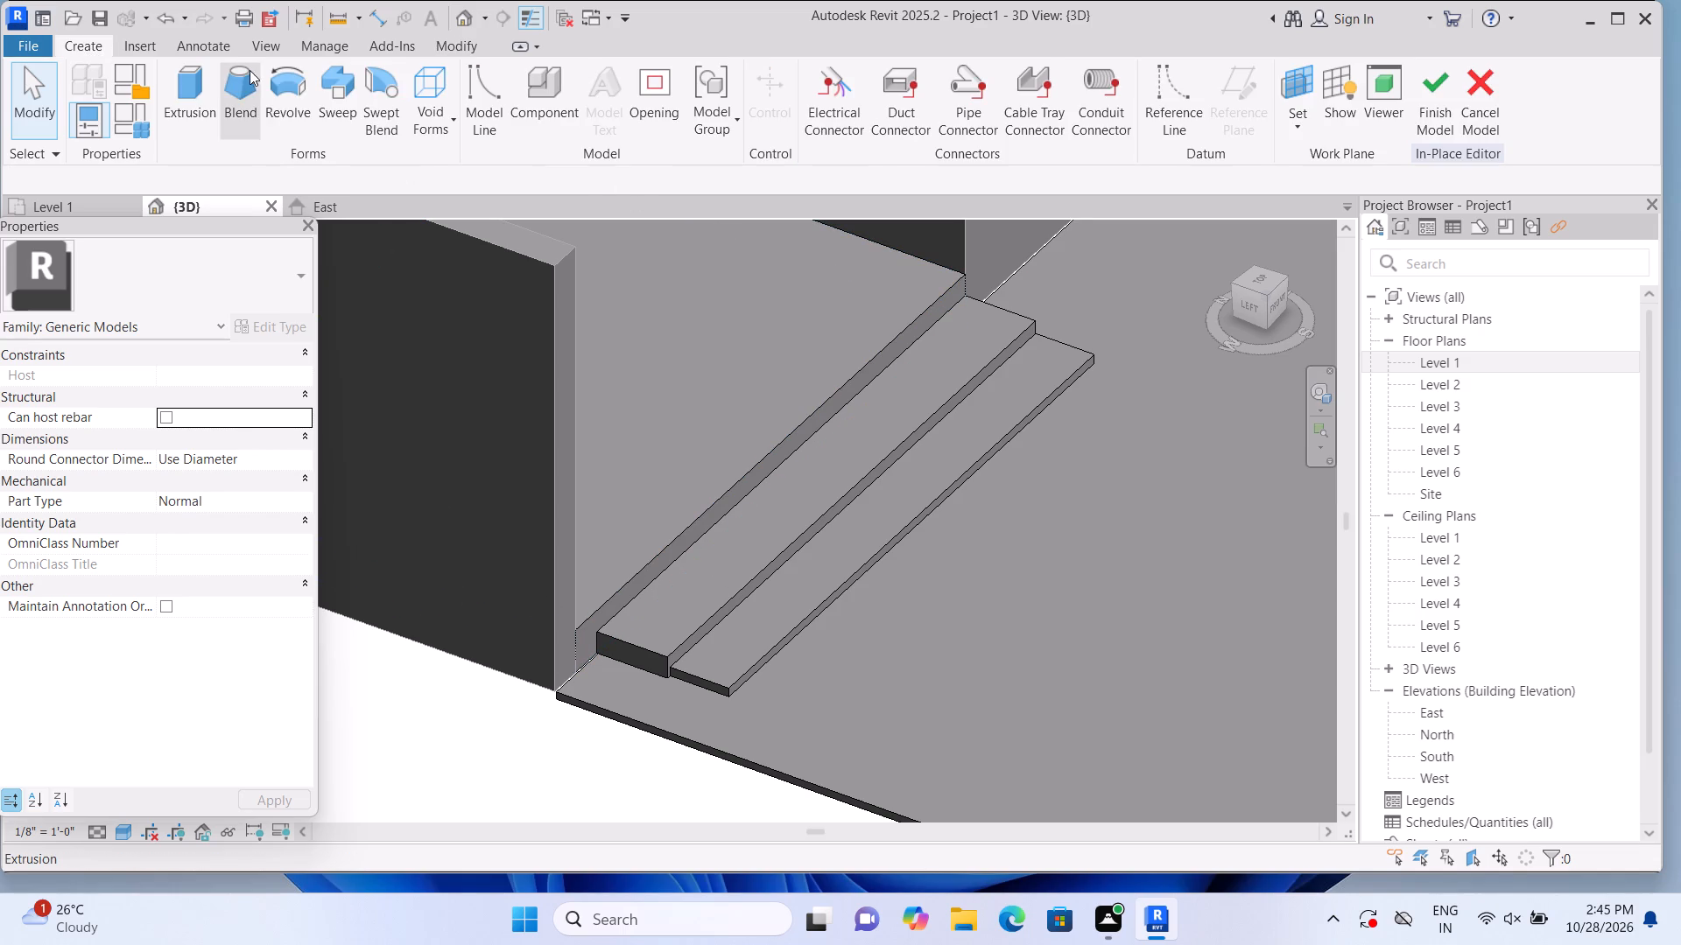
{"action": "left_click", "coordinate": [205, 125]}
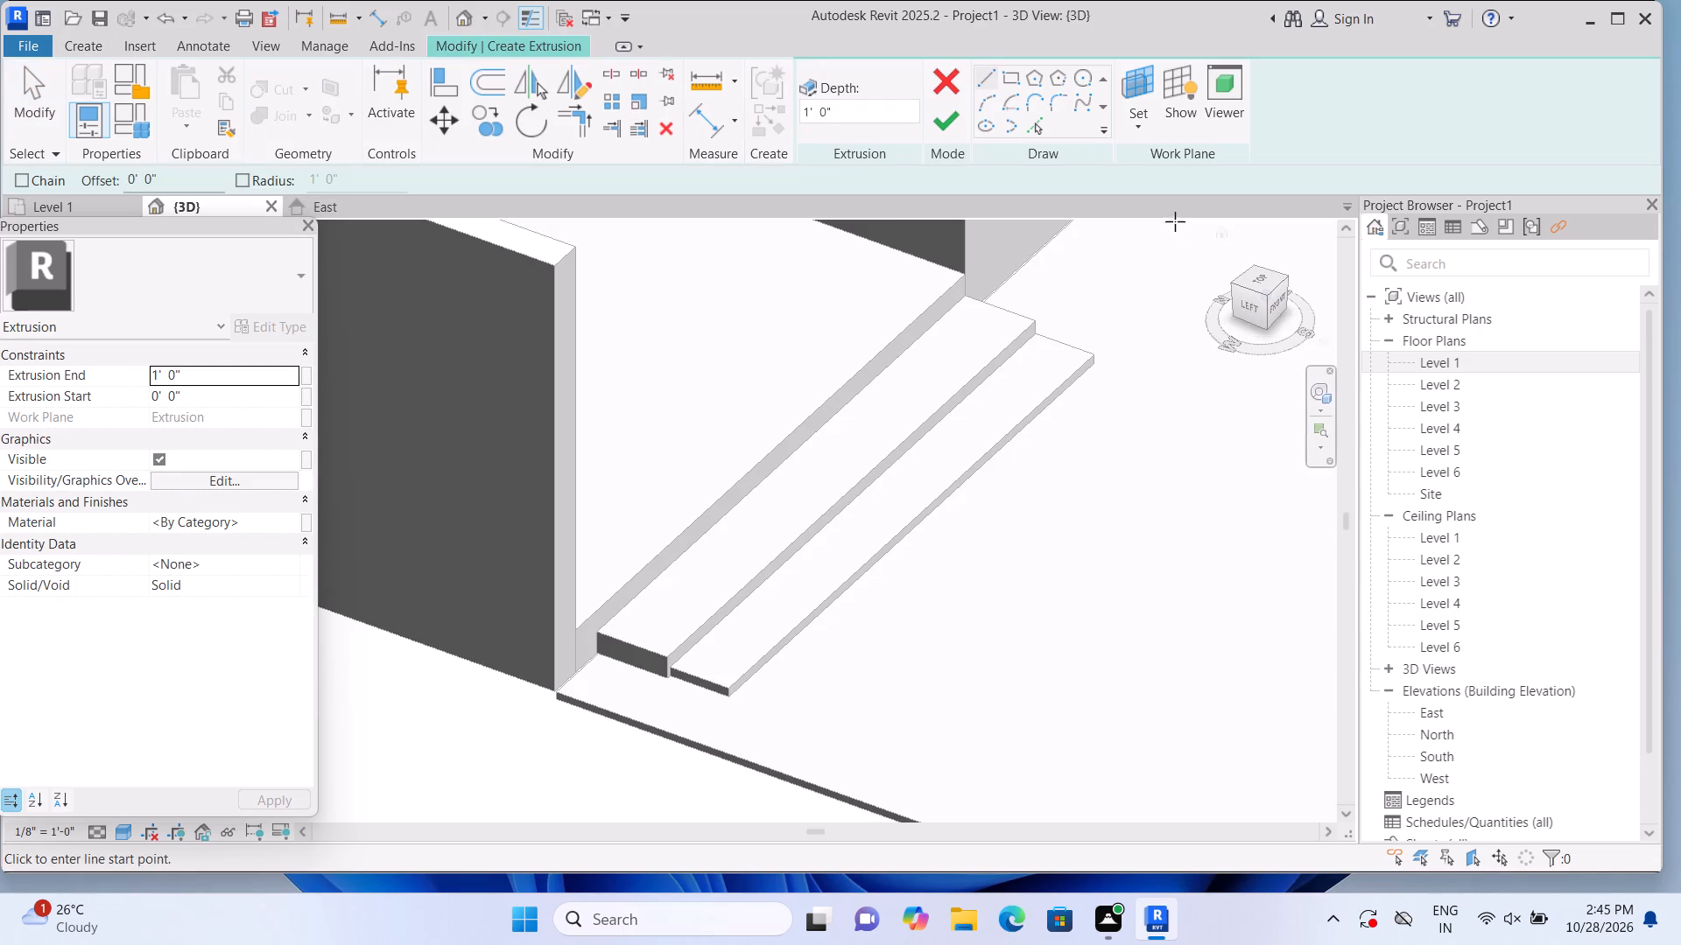
{"action": "left_click", "coordinate": [1131, 136]}
{"action": "left_click", "coordinate": [1157, 203]}
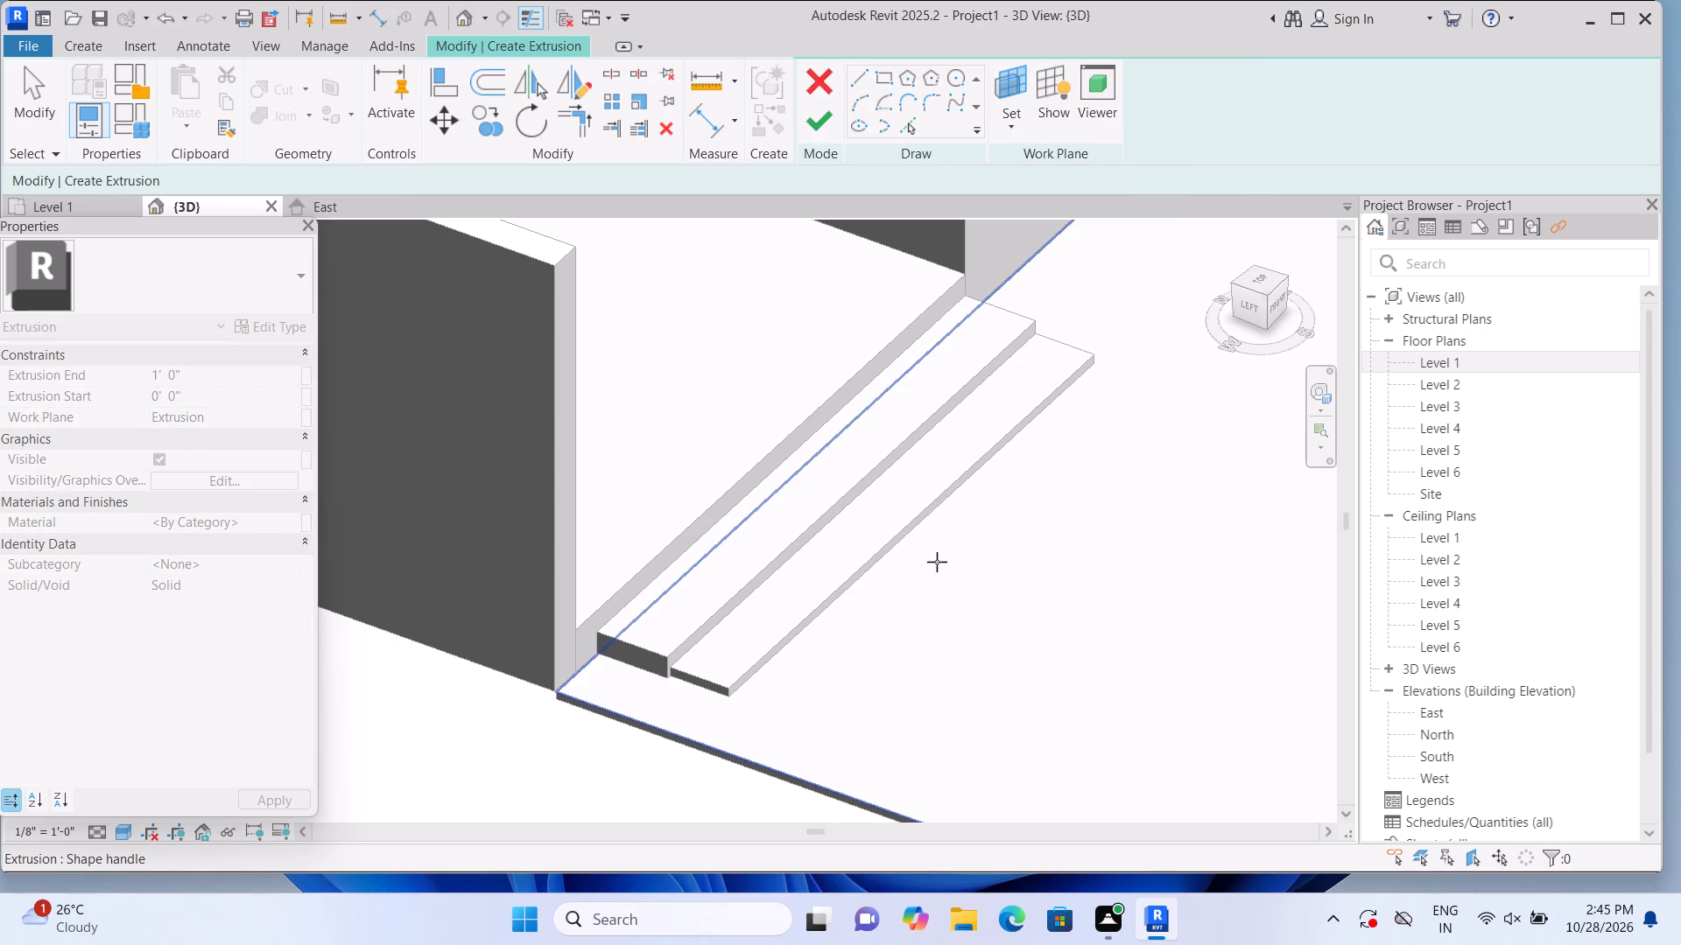
{"action": "left_click", "coordinate": [764, 675]}
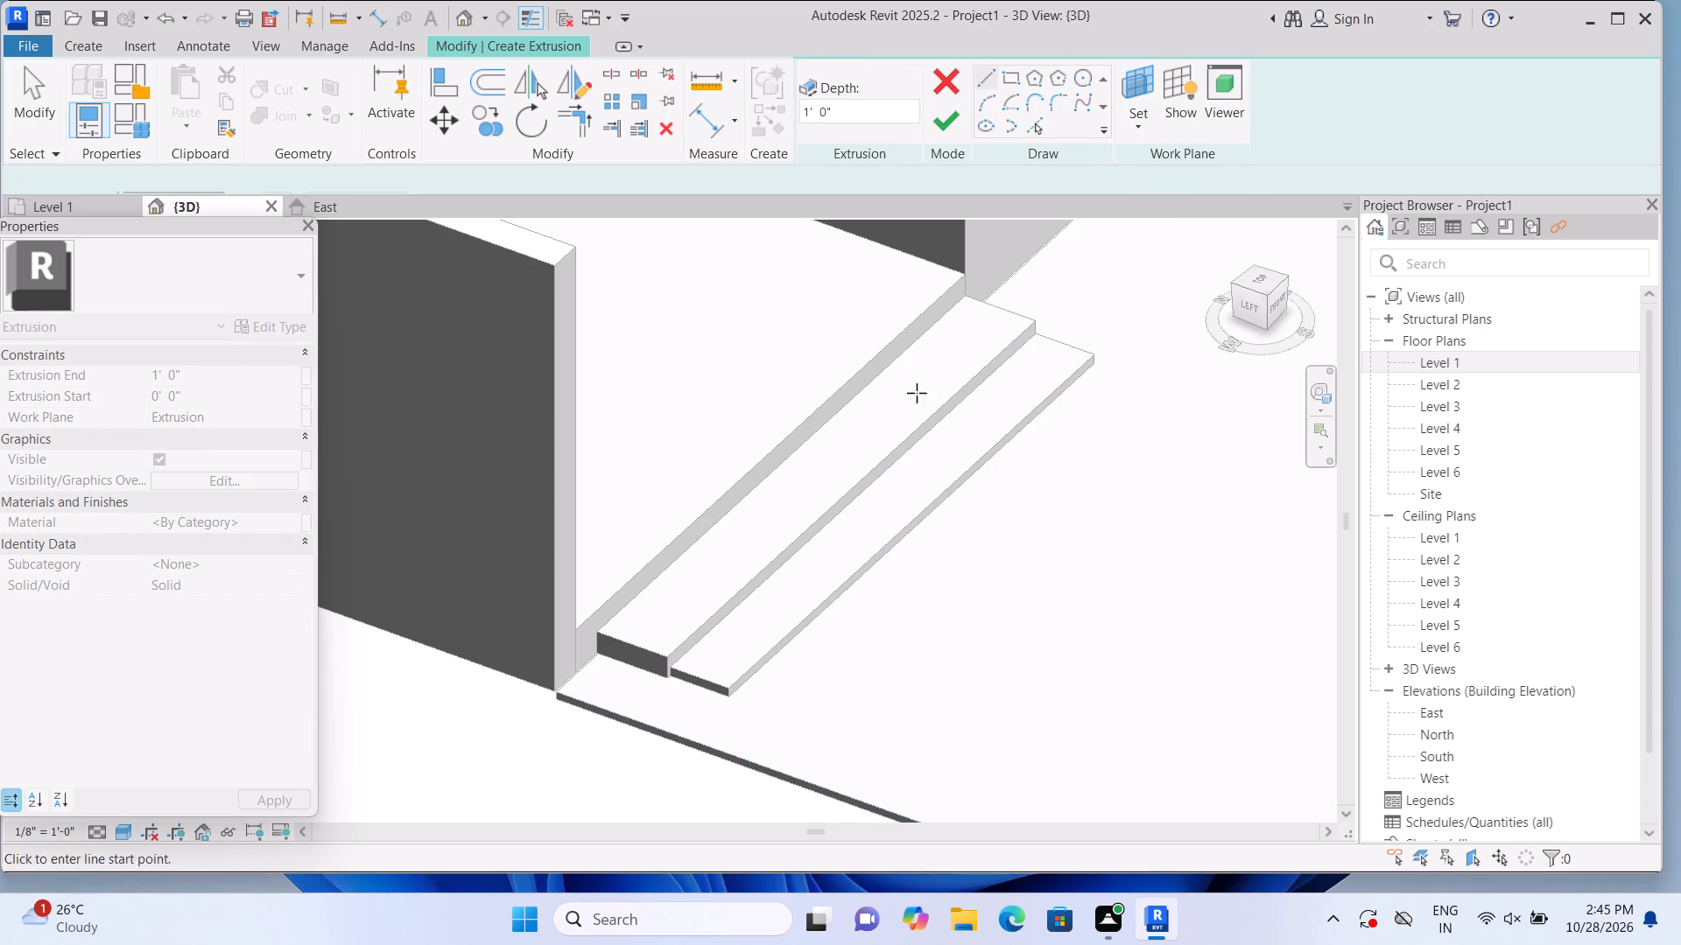
{"action": "left_click", "coordinate": [1021, 77]}
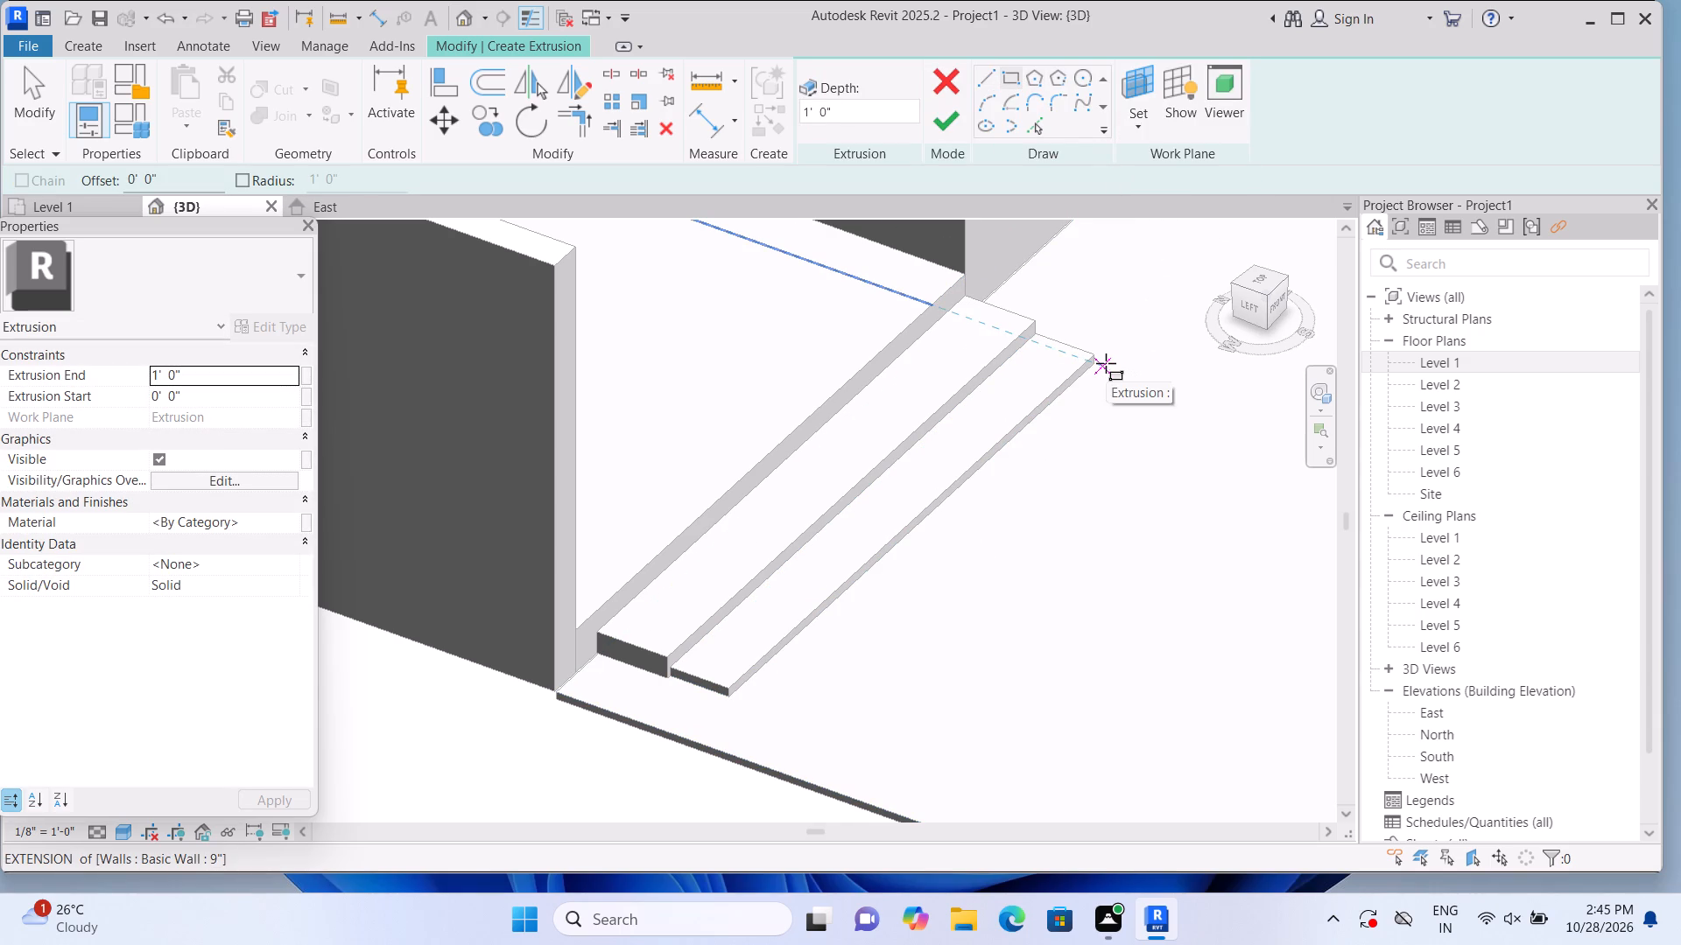
{"action": "scroll", "coordinate": [1106, 363], "scroll_direction": "up", "scroll_amount": 1}
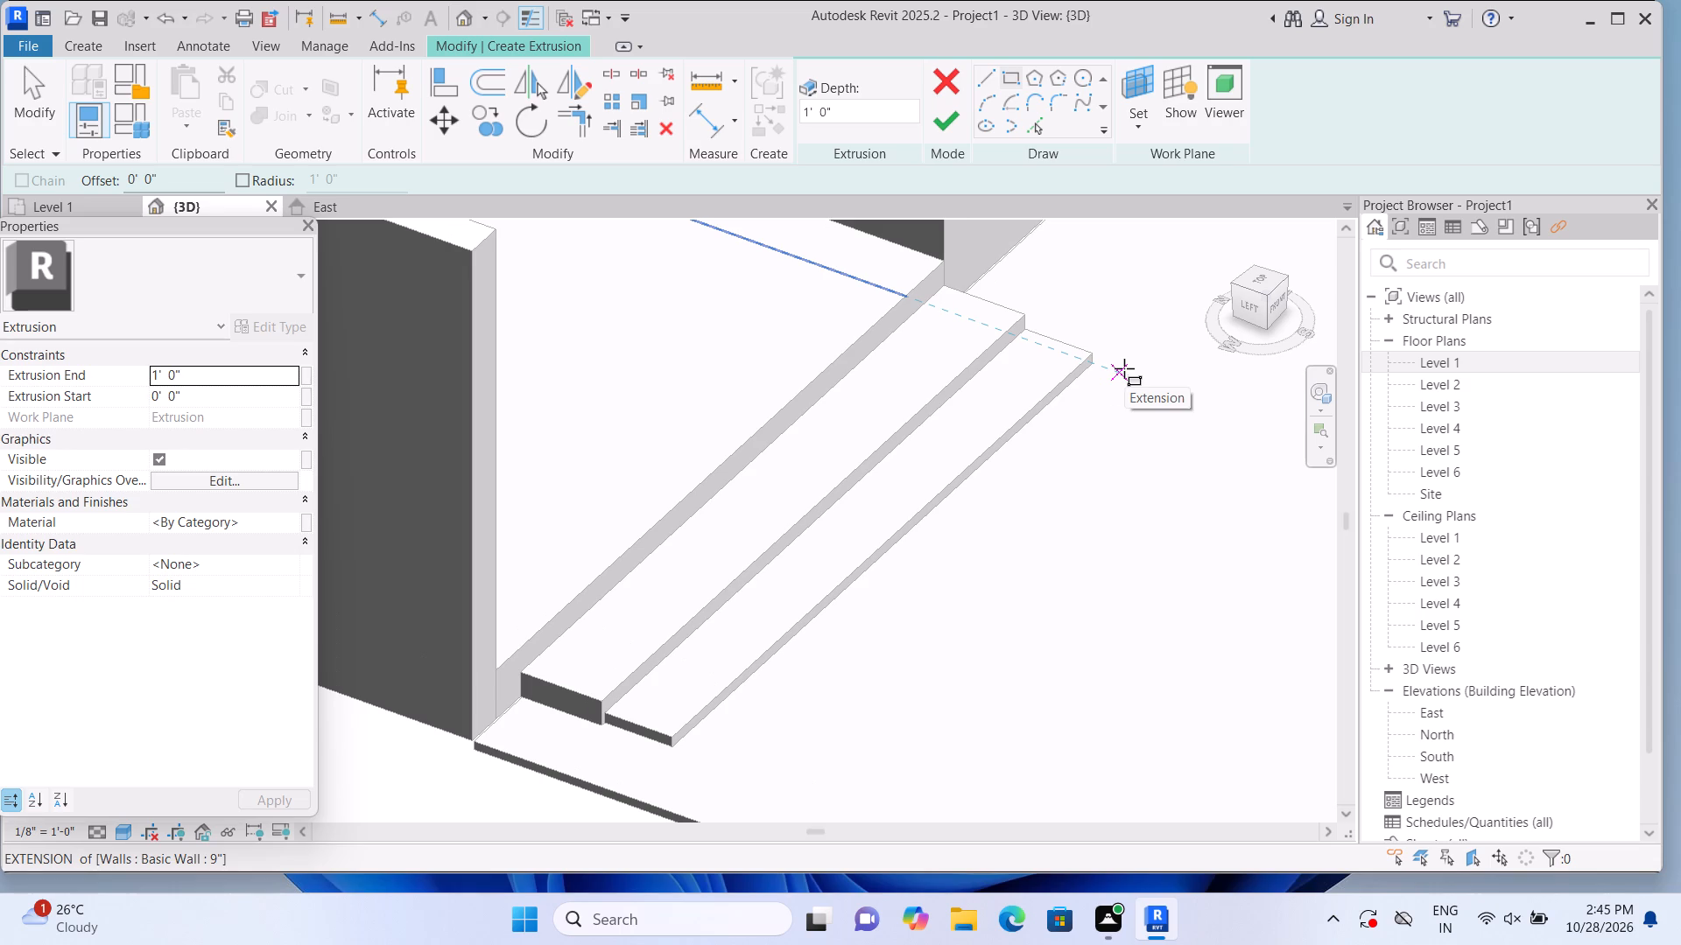
{"action": "scroll", "coordinate": [1104, 364], "scroll_direction": "up", "scroll_amount": 2}
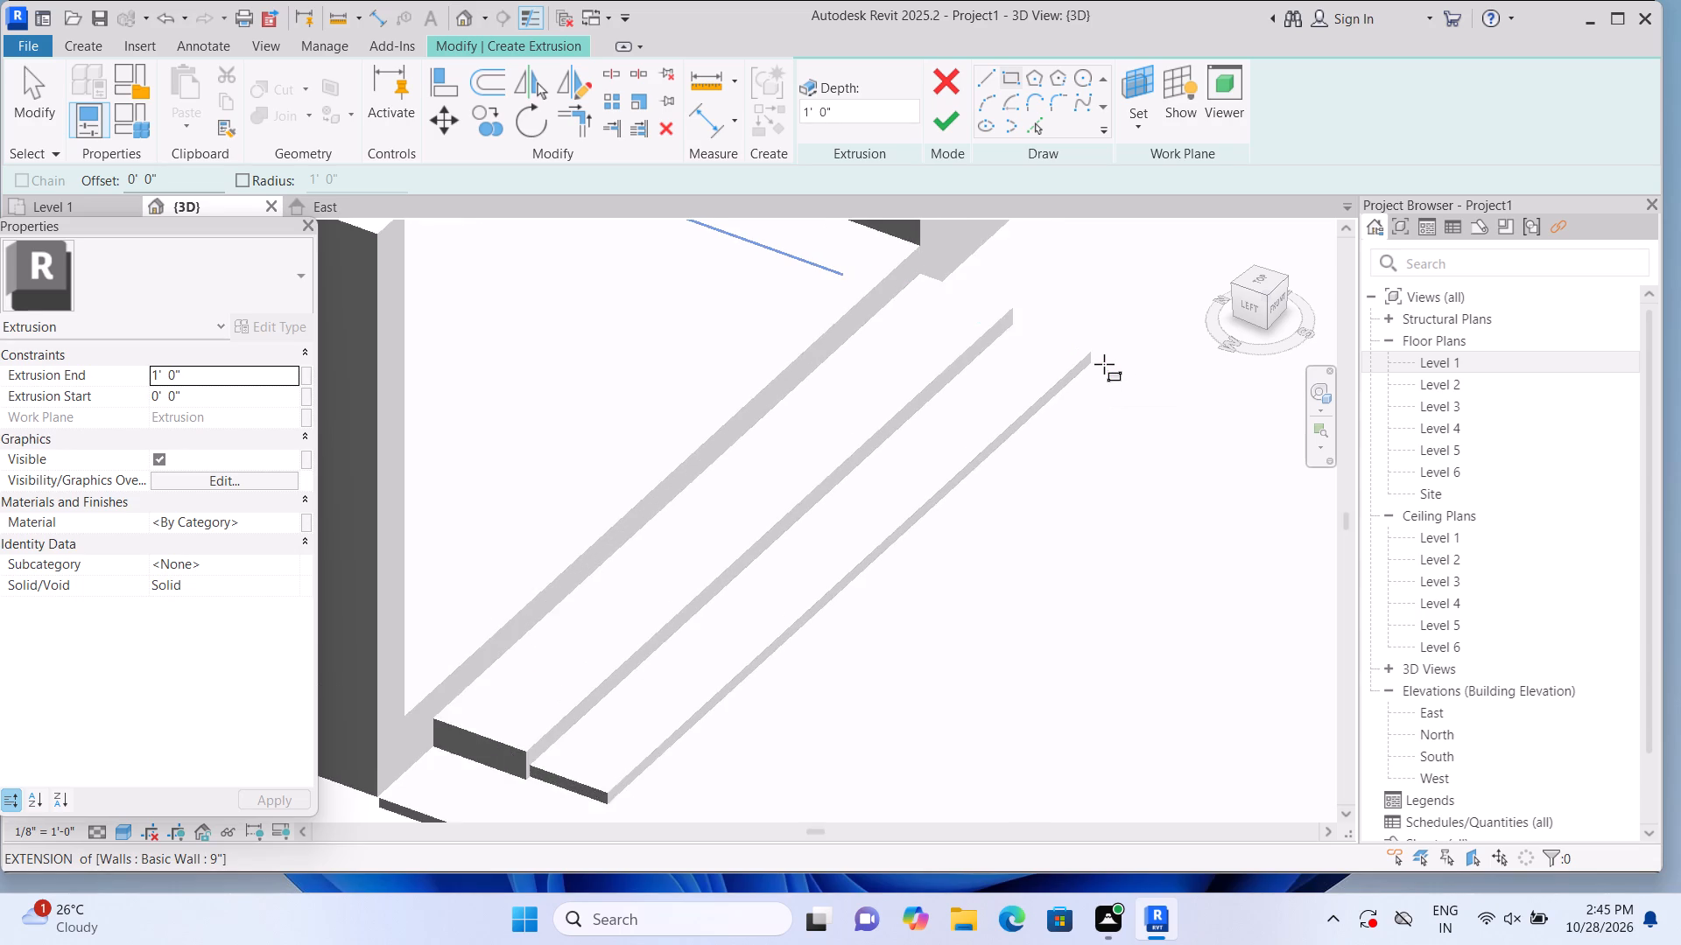
{"action": "left_click", "coordinate": [1096, 364]}
{"action": "middle_click_drag", "start_coordinate": [1122, 441], "coordinate": [1129, 397]}
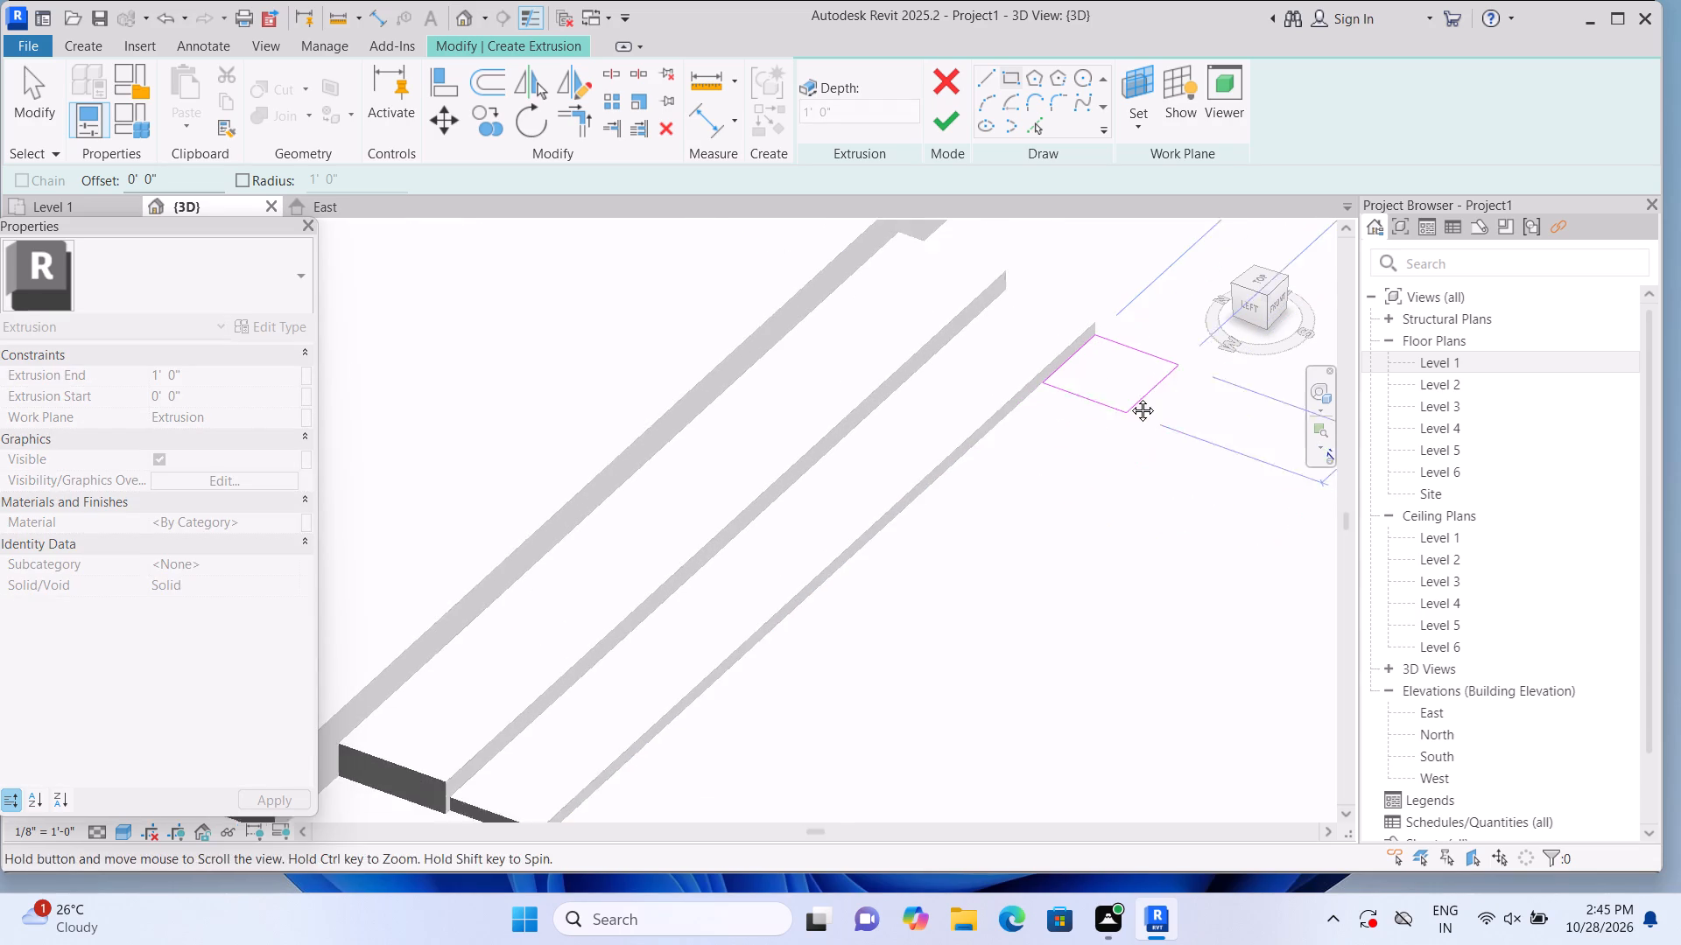
{"action": "middle_click_drag", "start_coordinate": [1129, 397], "coordinate": [1130, 391]}
{"action": "scroll", "coordinate": [978, 407], "scroll_direction": "down", "scroll_amount": 2}
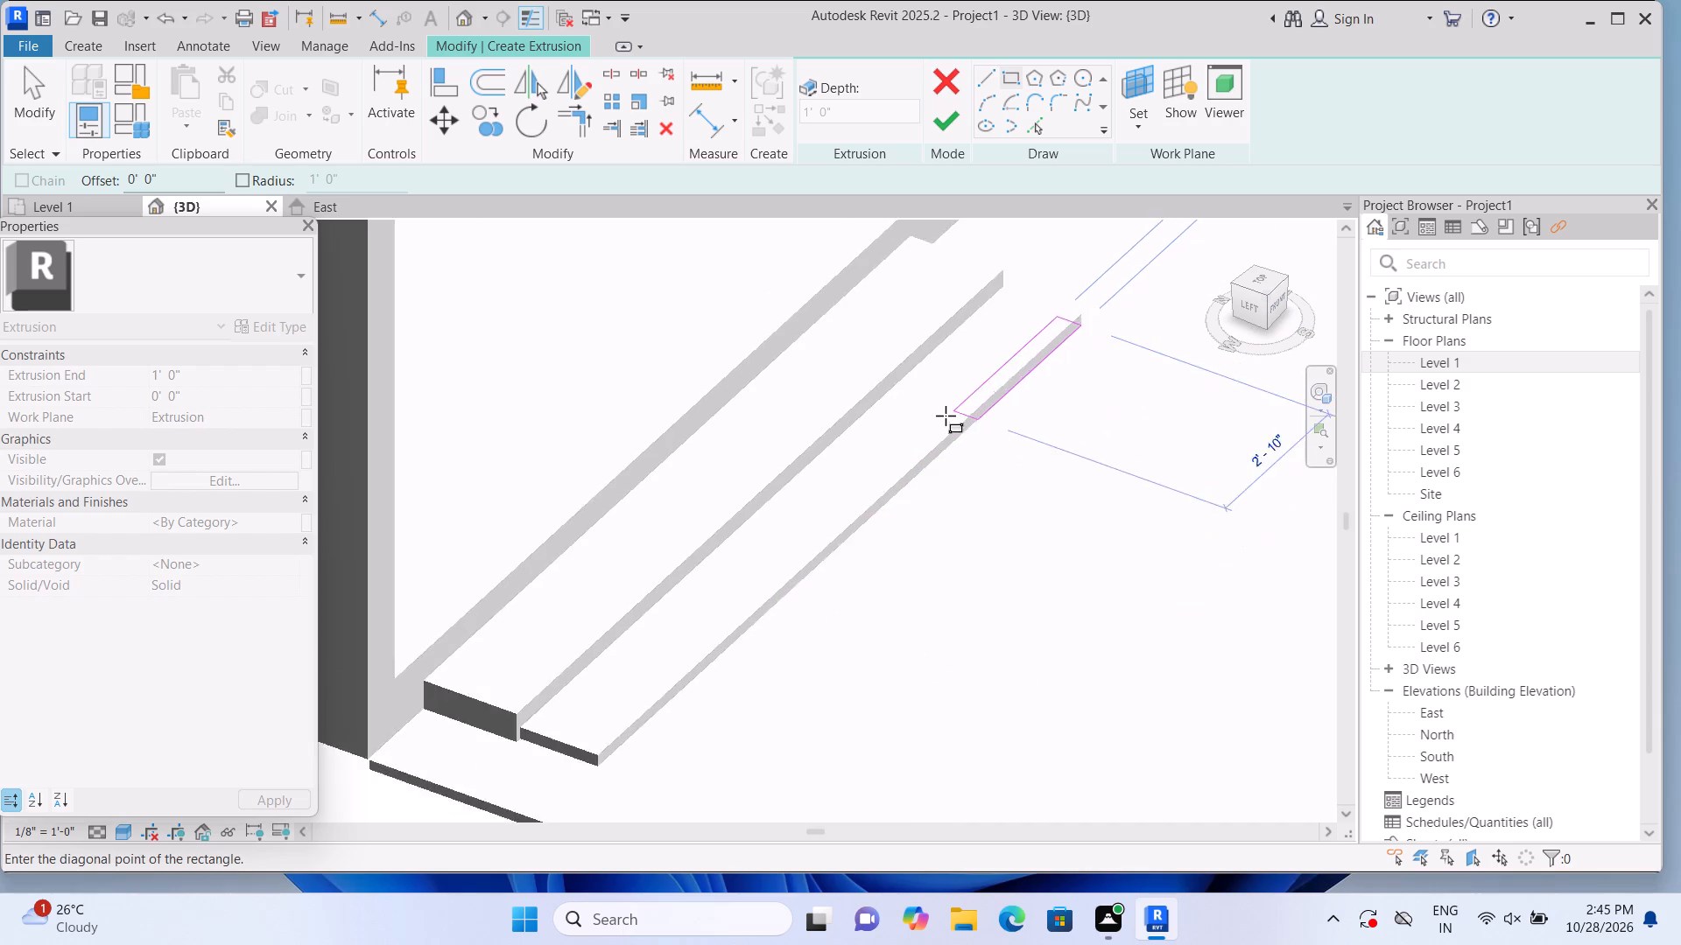
{"action": "scroll", "coordinate": [946, 416], "scroll_direction": "down", "scroll_amount": 1}
{"action": "scroll", "coordinate": [727, 709], "scroll_direction": "up", "scroll_amount": 2}
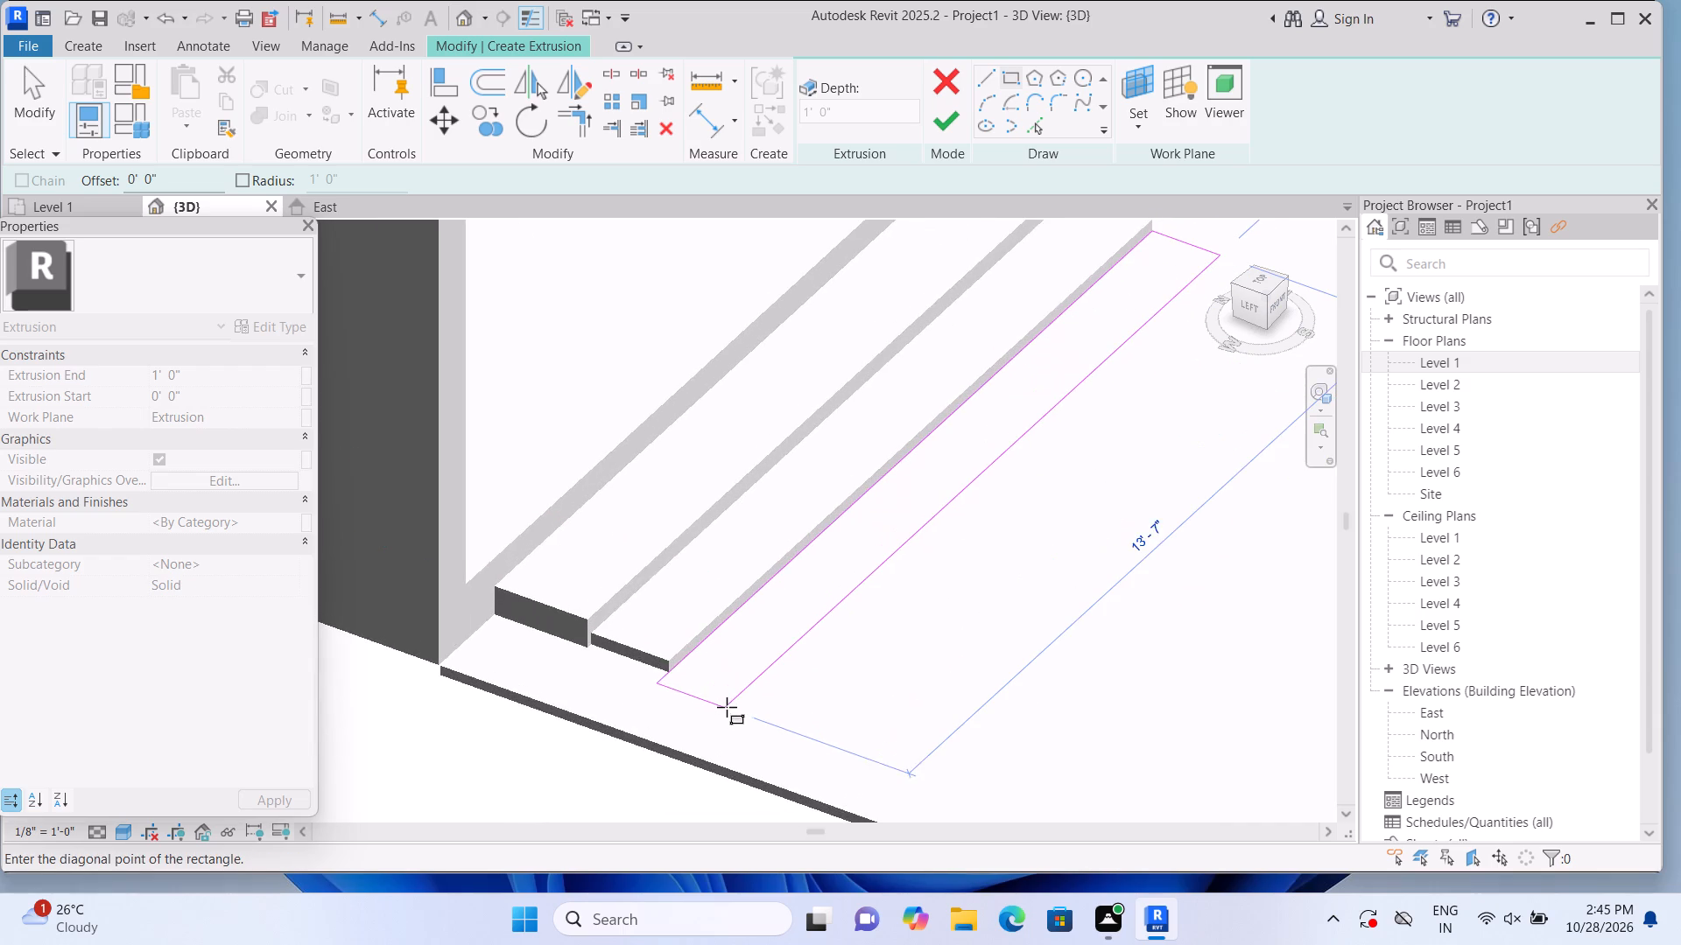
{"action": "scroll", "coordinate": [737, 694], "scroll_direction": "up", "scroll_amount": 1}
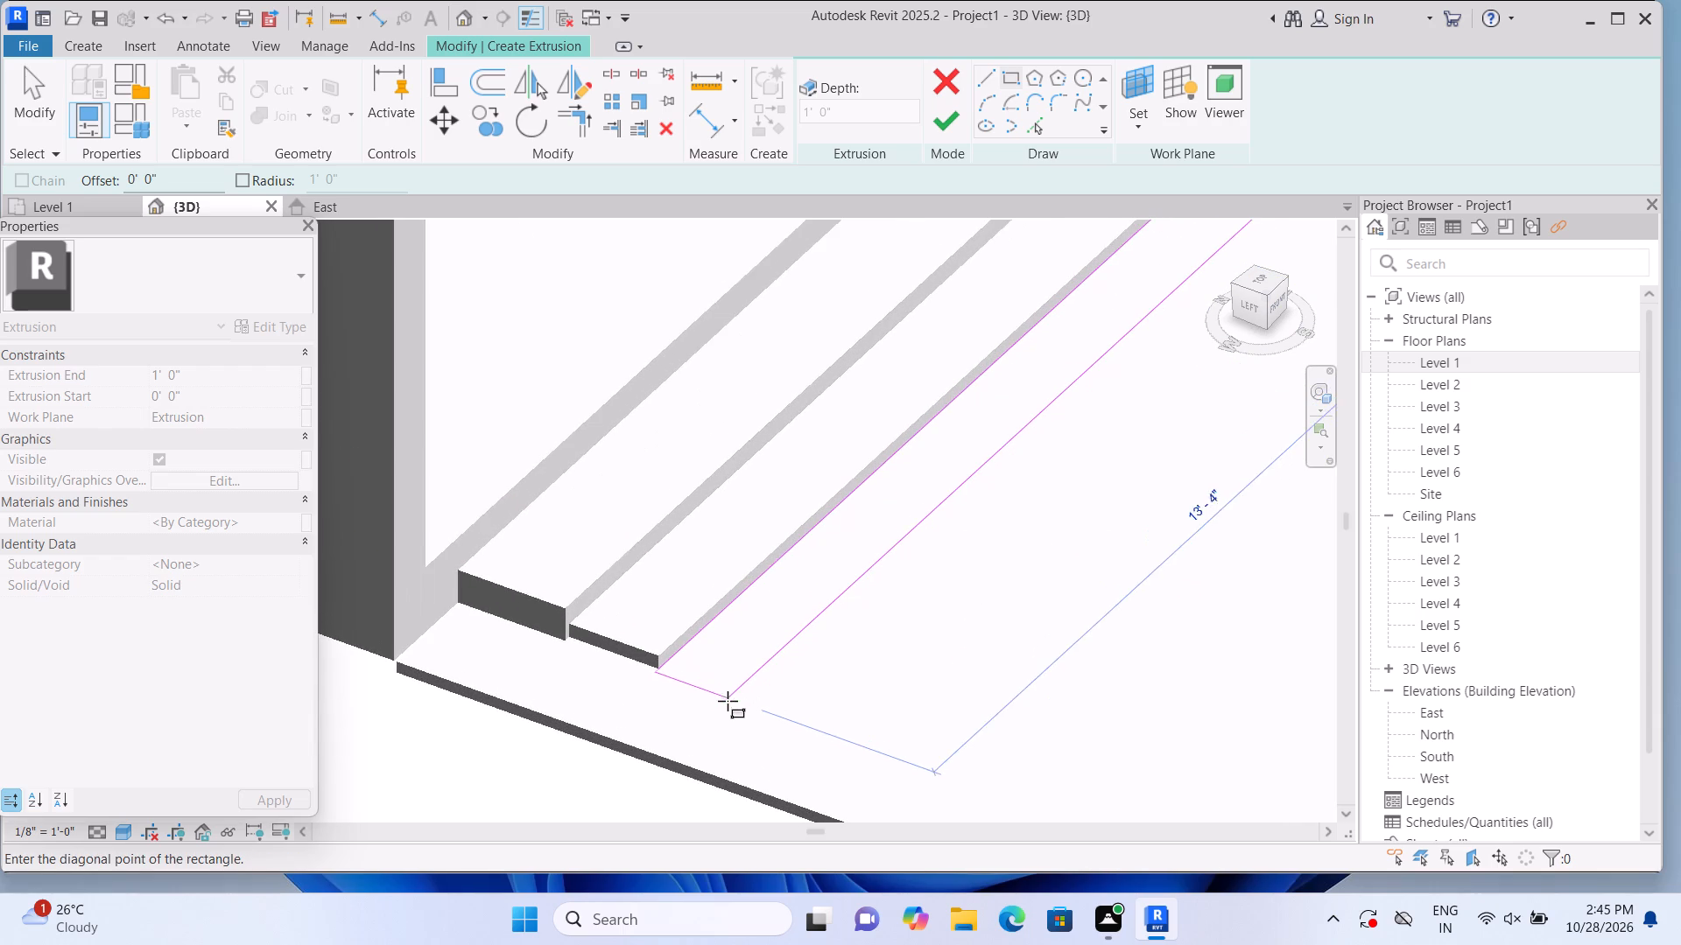
{"action": "left_click", "coordinate": [731, 700]}
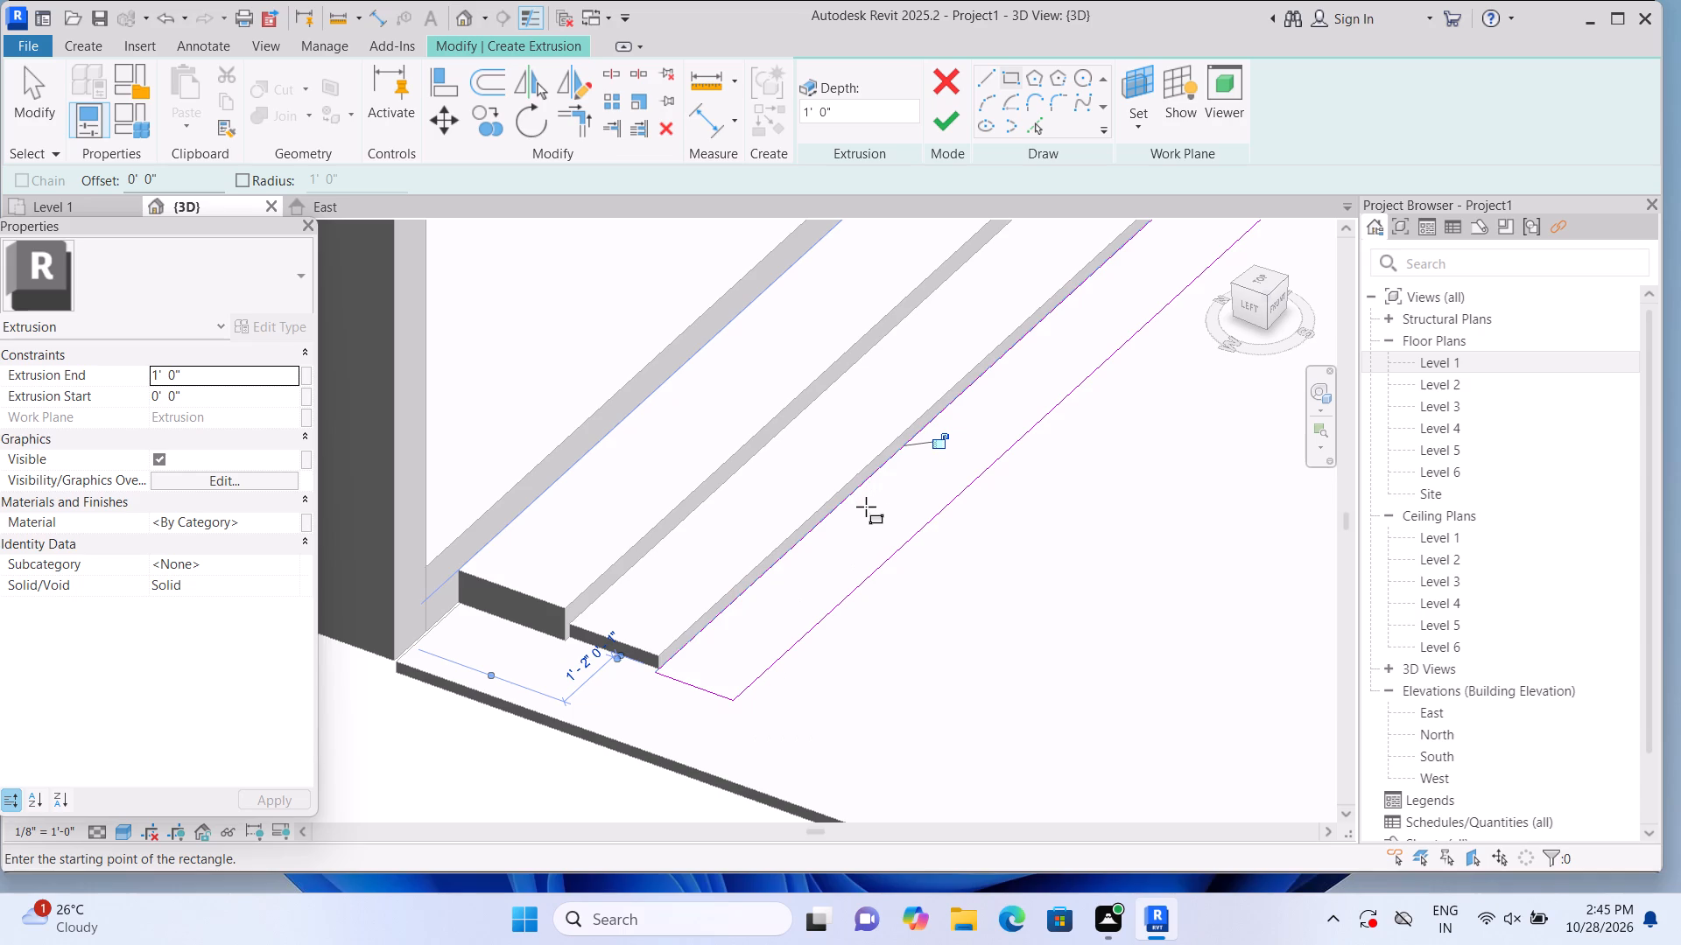
{"action": "left_click", "coordinate": [960, 122]}
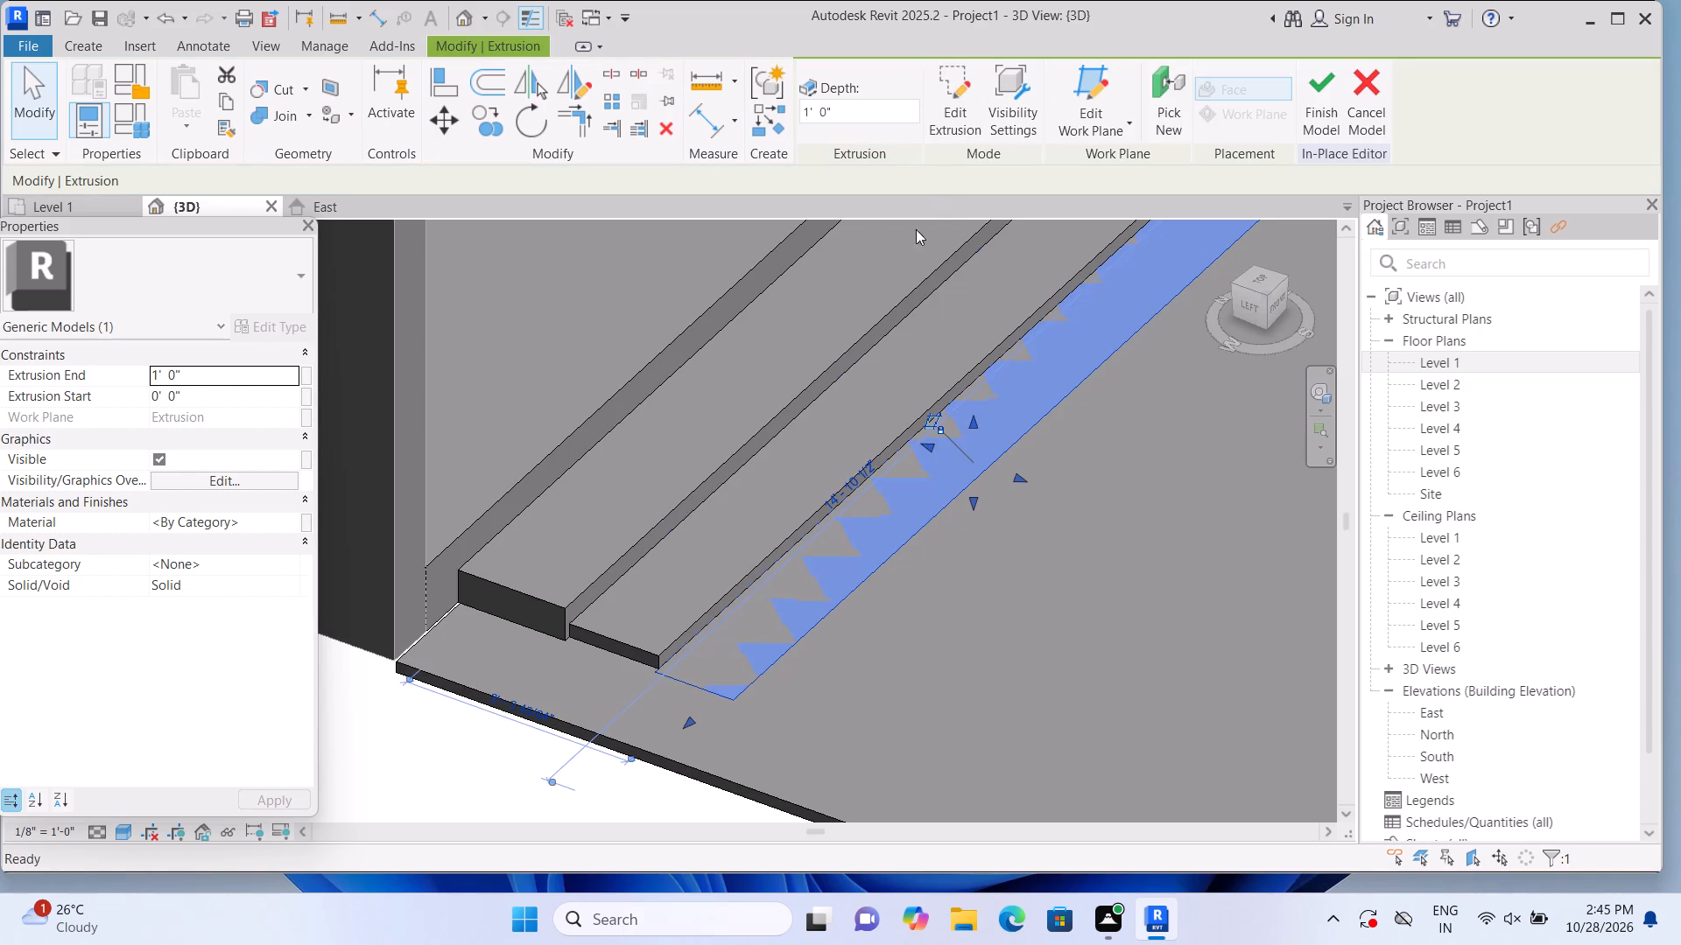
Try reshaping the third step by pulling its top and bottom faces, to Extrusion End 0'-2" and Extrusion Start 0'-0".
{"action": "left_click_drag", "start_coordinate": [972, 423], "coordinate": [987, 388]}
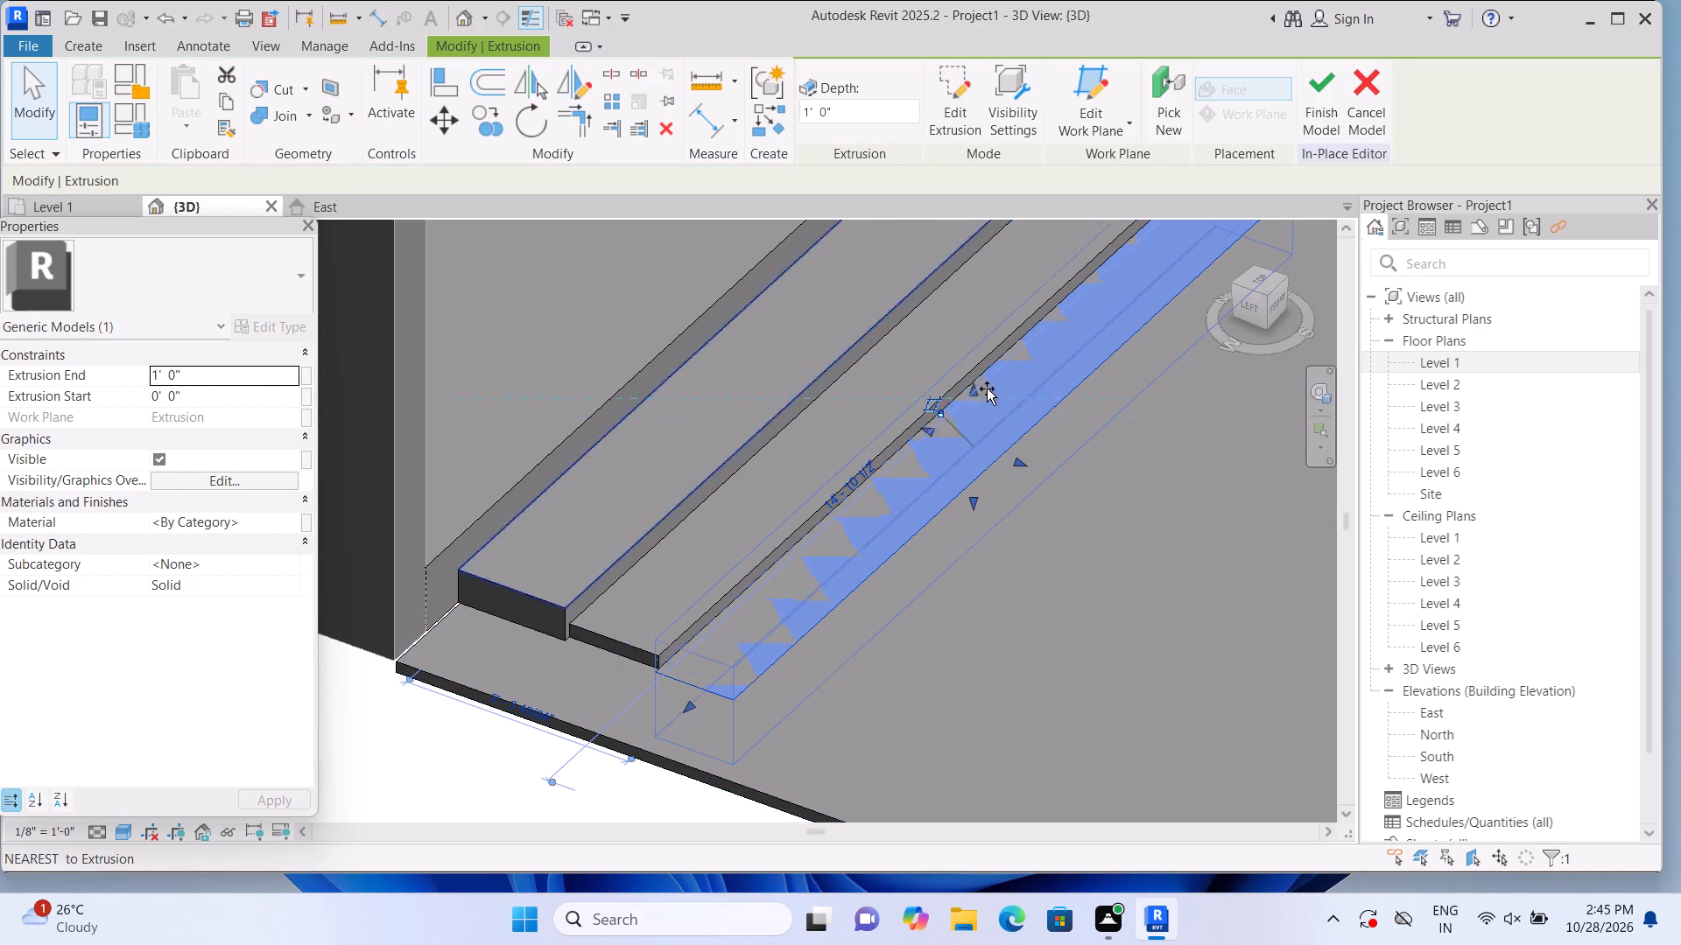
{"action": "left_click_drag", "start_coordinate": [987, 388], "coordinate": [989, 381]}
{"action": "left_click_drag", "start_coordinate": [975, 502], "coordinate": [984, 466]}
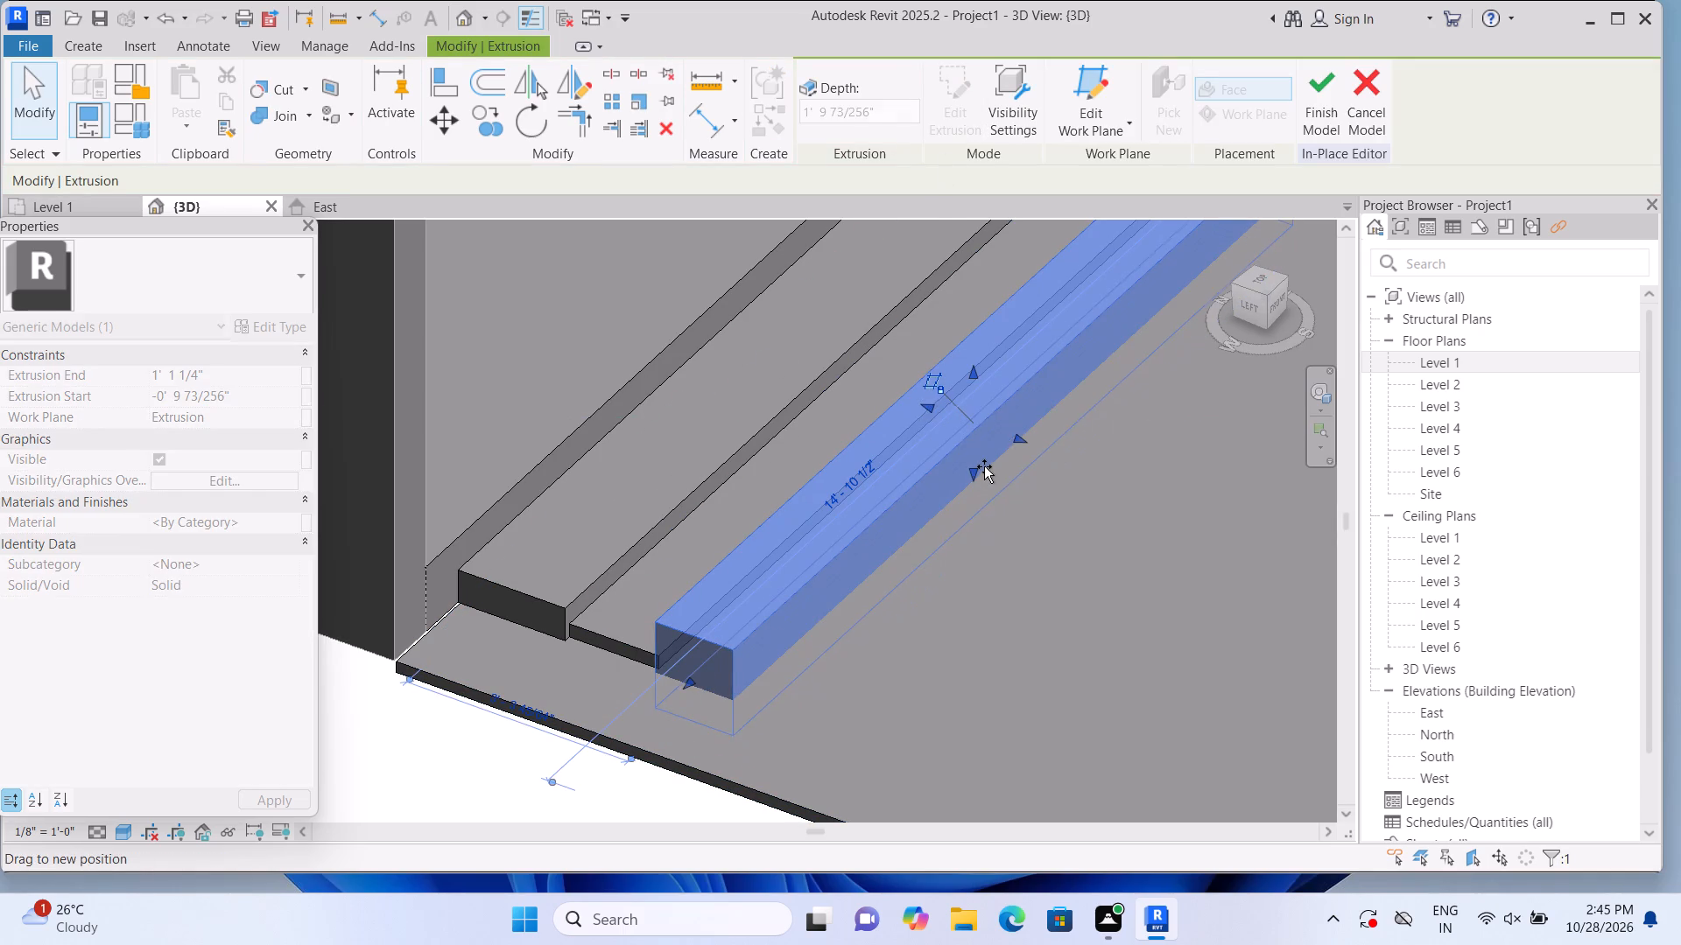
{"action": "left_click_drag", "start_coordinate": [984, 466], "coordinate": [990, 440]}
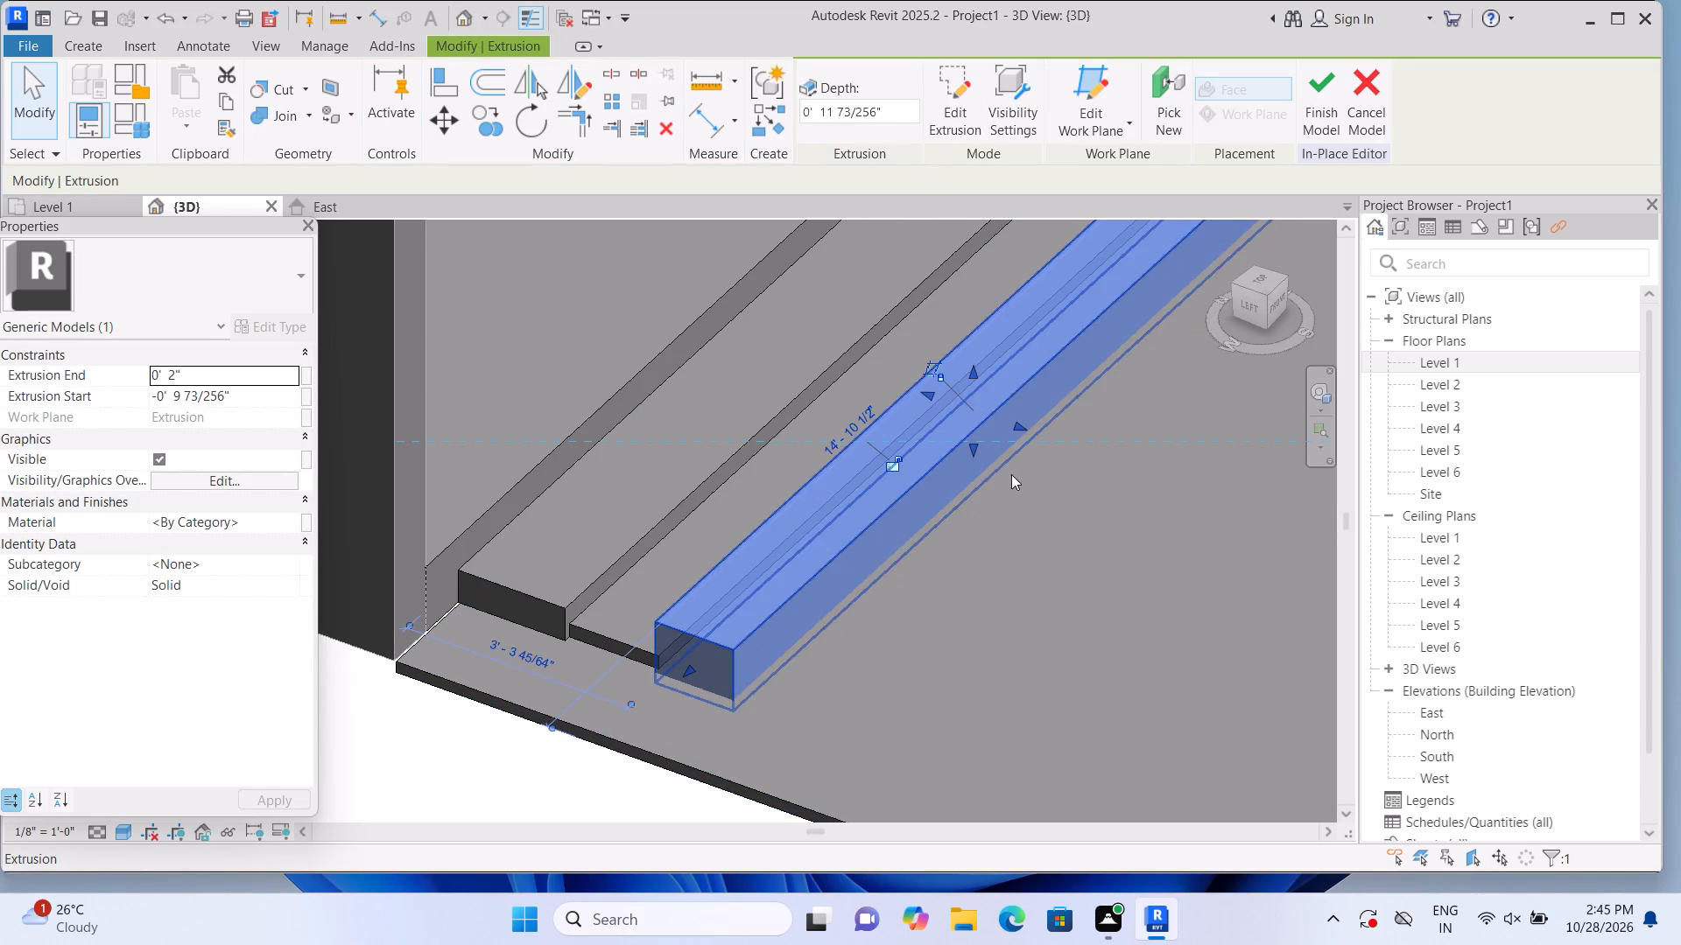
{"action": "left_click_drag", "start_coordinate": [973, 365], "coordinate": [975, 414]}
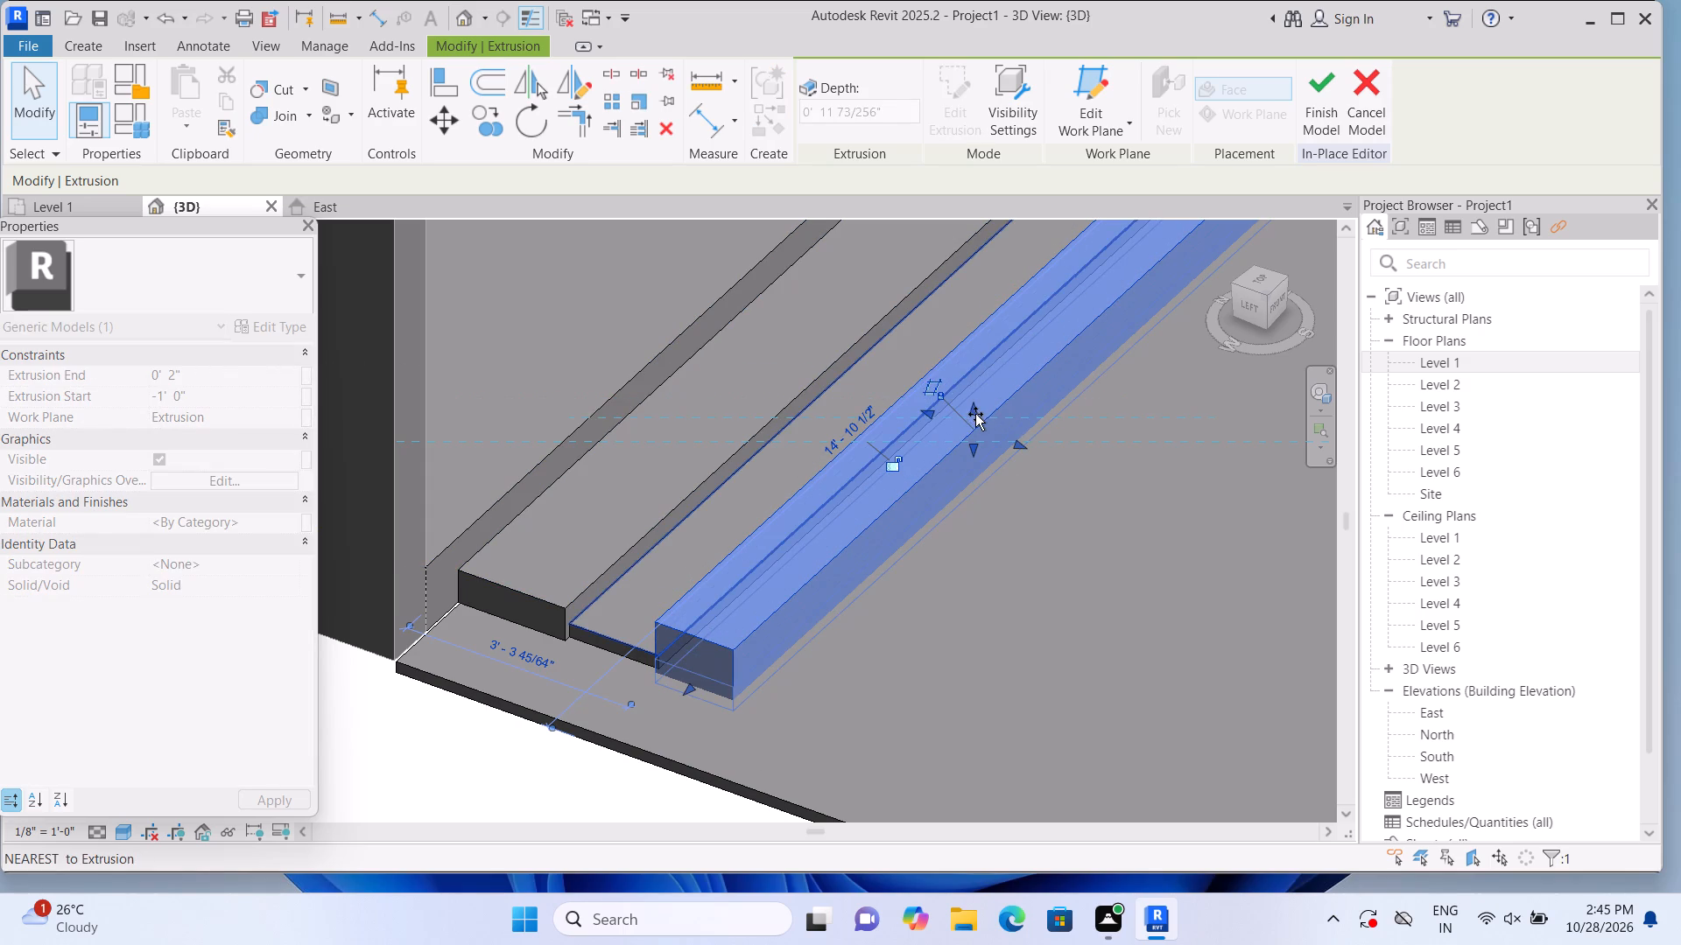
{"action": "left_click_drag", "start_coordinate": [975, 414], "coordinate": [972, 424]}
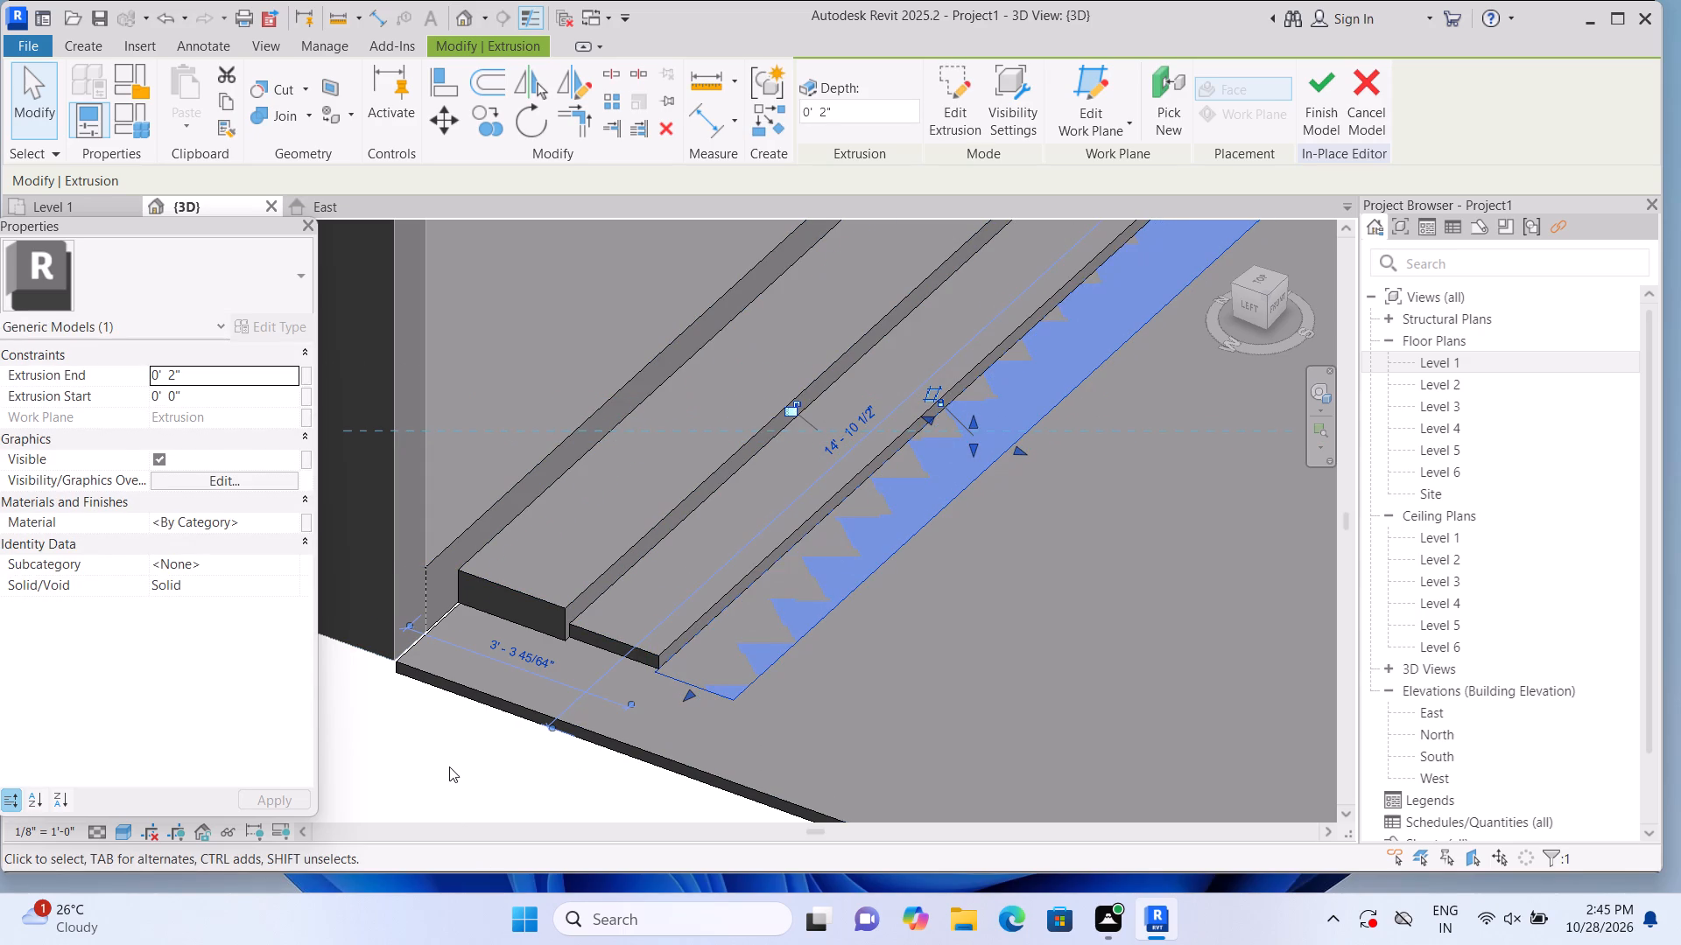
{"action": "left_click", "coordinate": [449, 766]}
Raise the third step's top face level with the second step, to an Extrusion Start of about -0'-2 7/16".
{"action": "scroll", "coordinate": [449, 764], "scroll_direction": "down", "scroll_amount": 3}
{"action": "scroll", "coordinate": [917, 640], "scroll_direction": "up", "scroll_amount": 1}
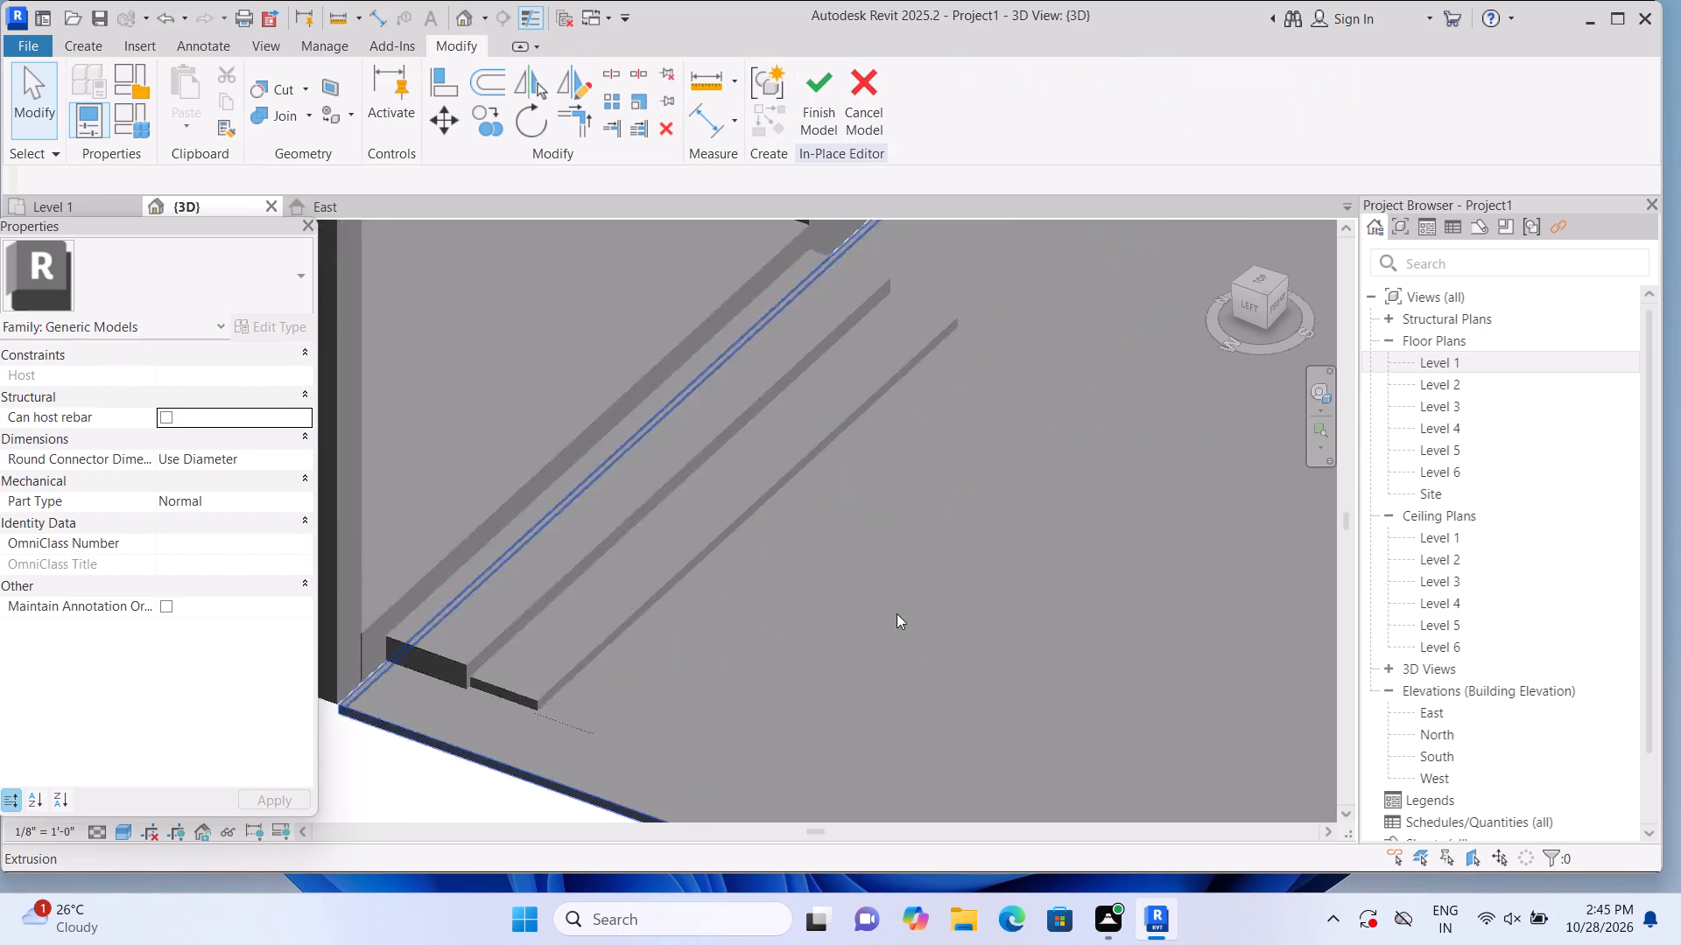
{"action": "scroll", "coordinate": [897, 613], "scroll_direction": "up", "scroll_amount": 1}
{"action": "scroll", "coordinate": [755, 527], "scroll_direction": "up", "scroll_amount": 1}
{"action": "left_click", "coordinate": [749, 546]}
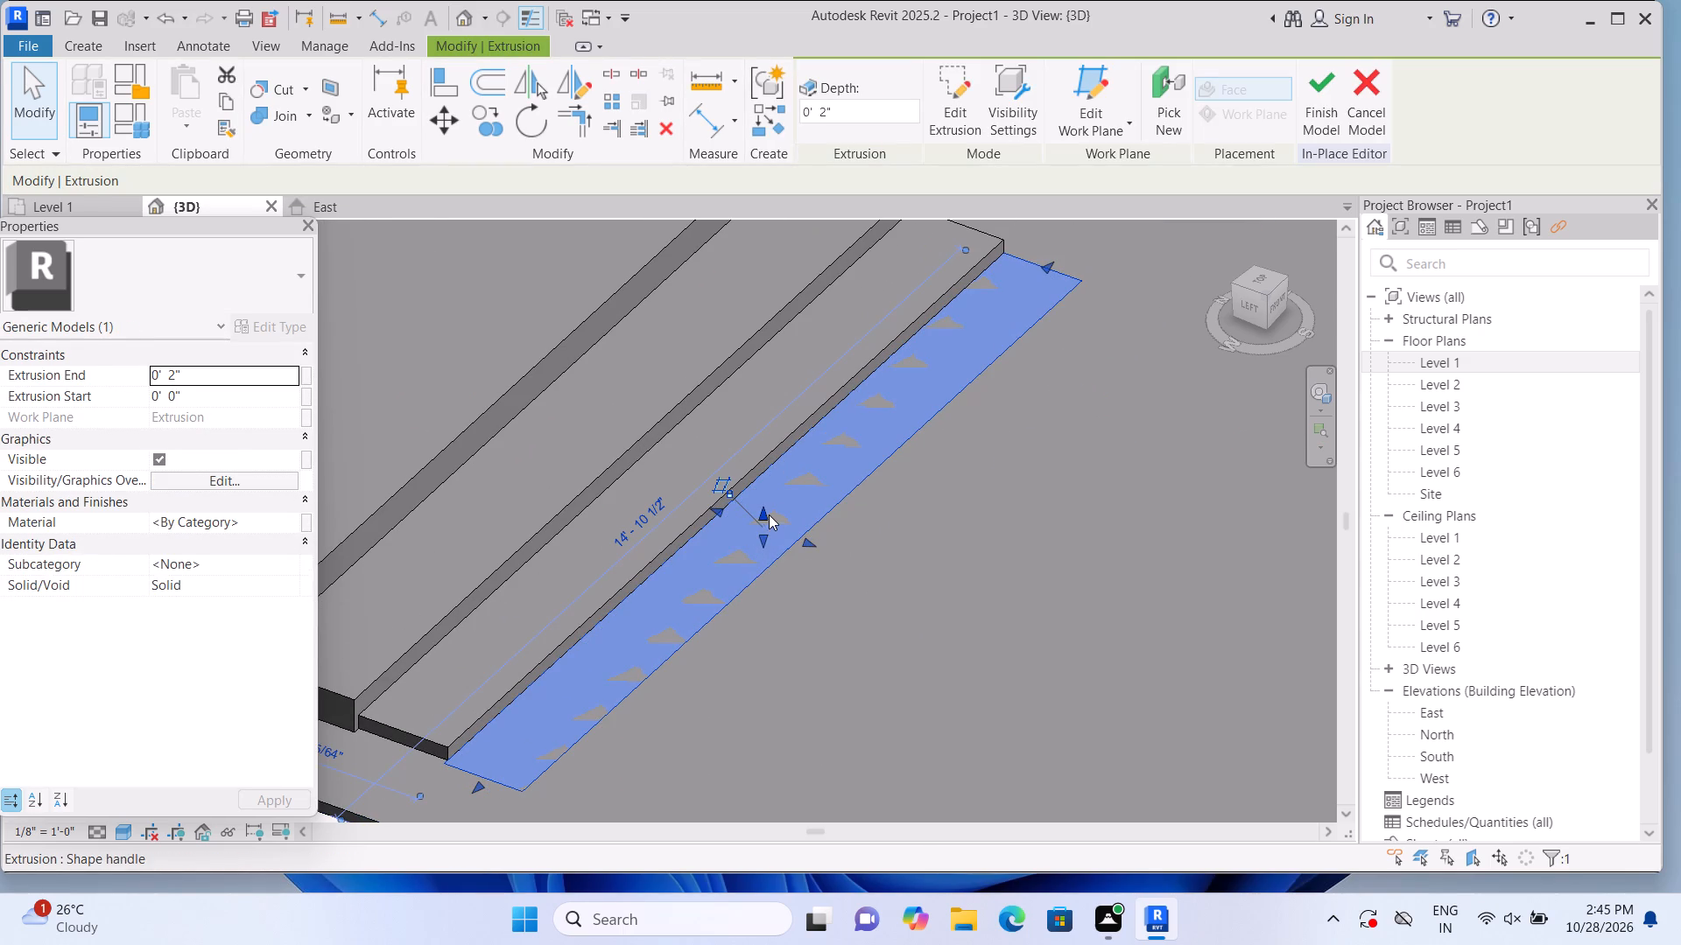
{"action": "left_click", "coordinate": [765, 503]}
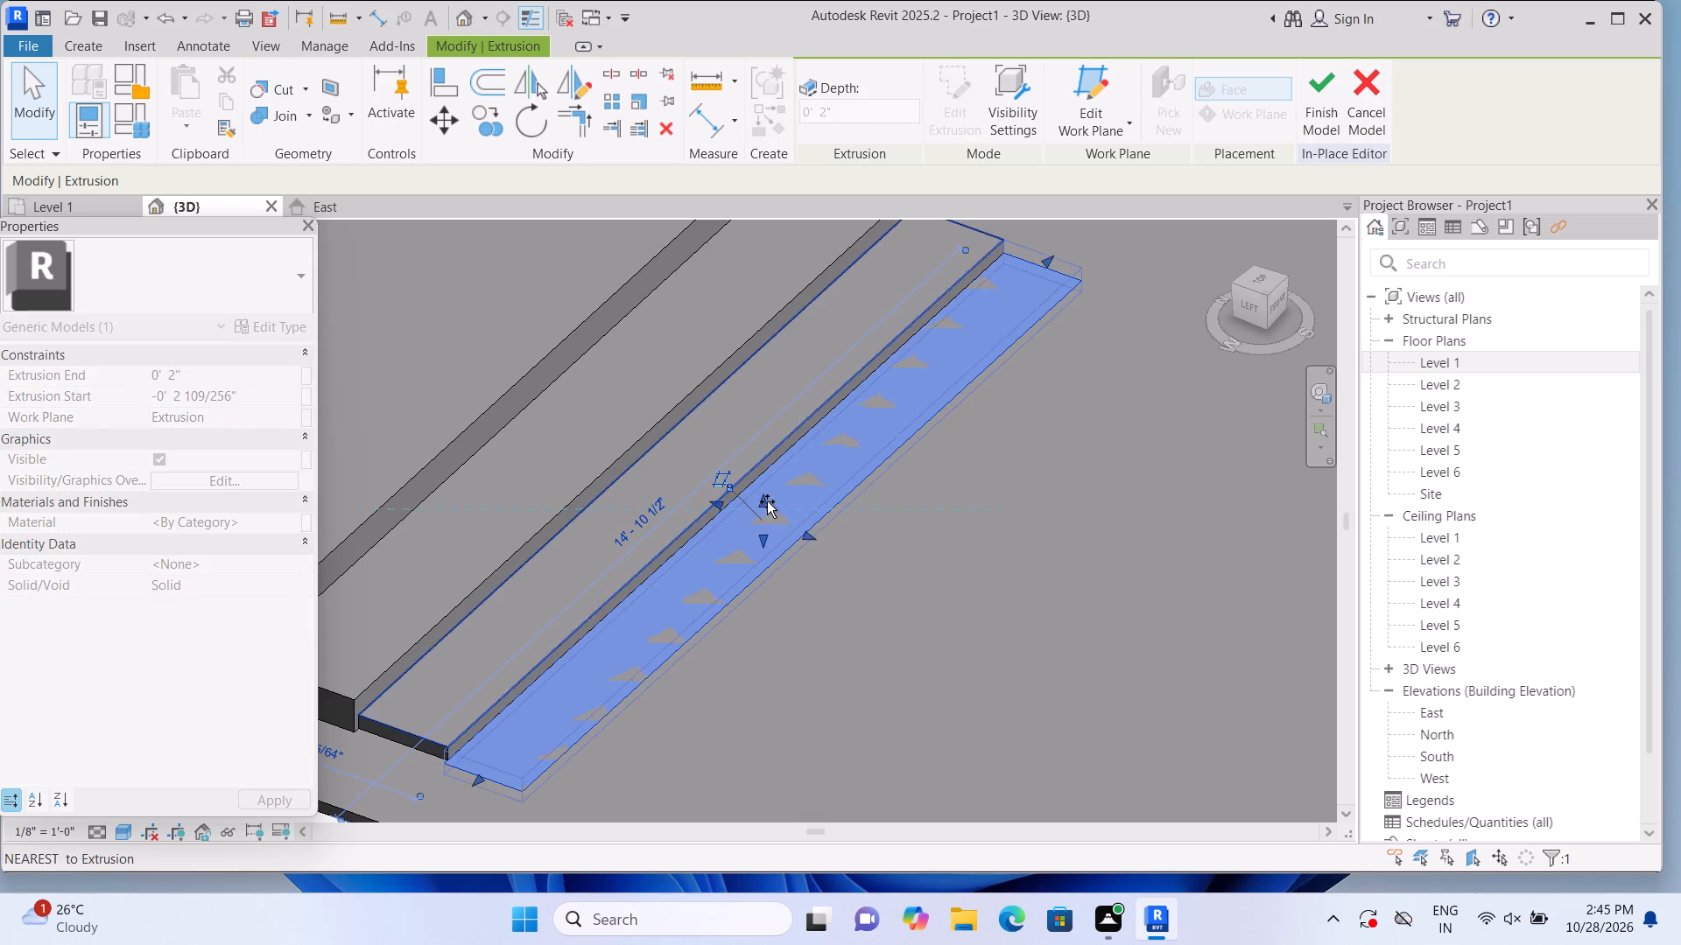
{"action": "scroll", "coordinate": [678, 660], "scroll_direction": "down", "scroll_amount": 3}
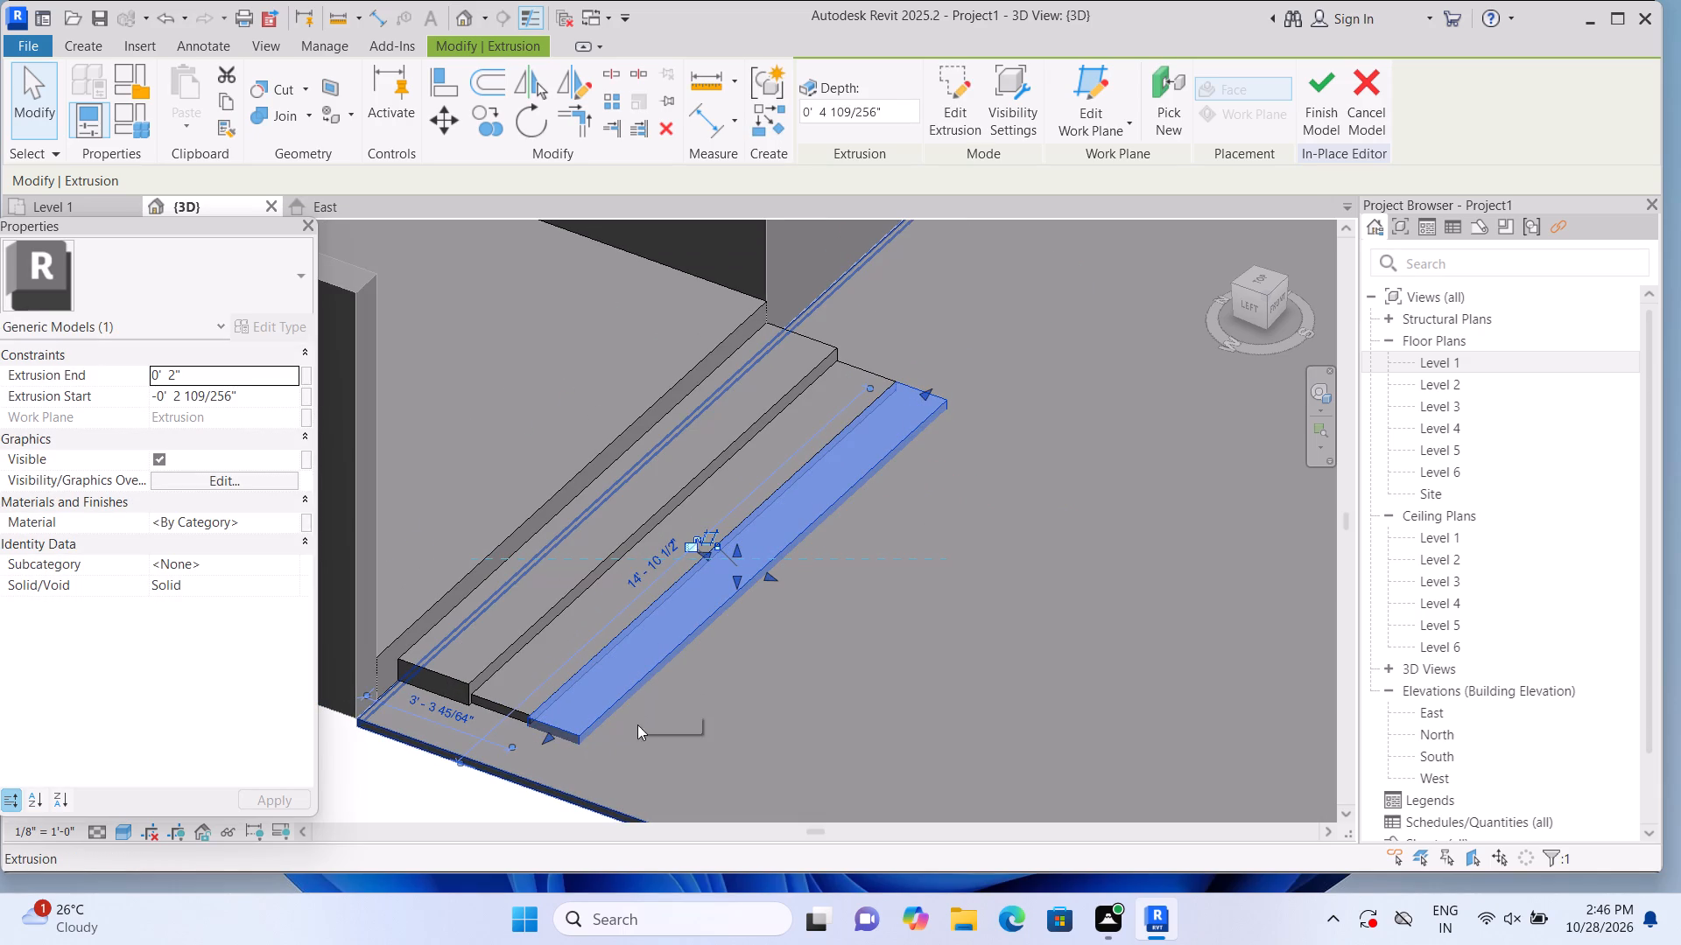
{"action": "left_click", "coordinate": [531, 802]}
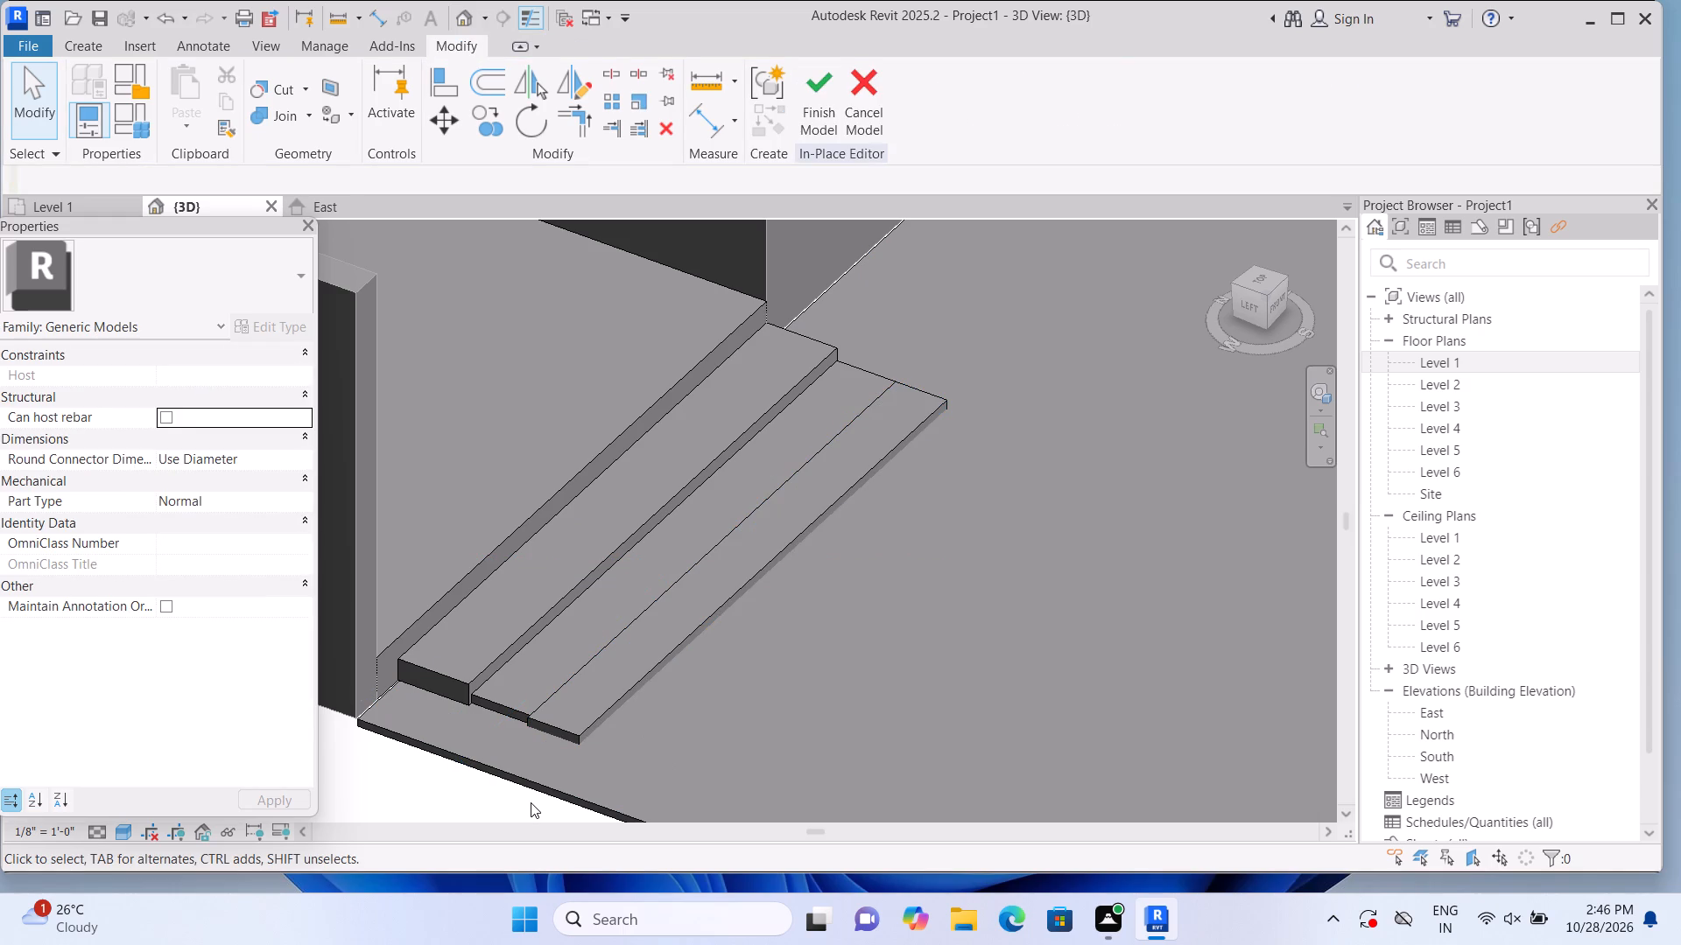
Set the third step's Extrusion End to 0'-1".
{"action": "left_click", "coordinate": [646, 648]}
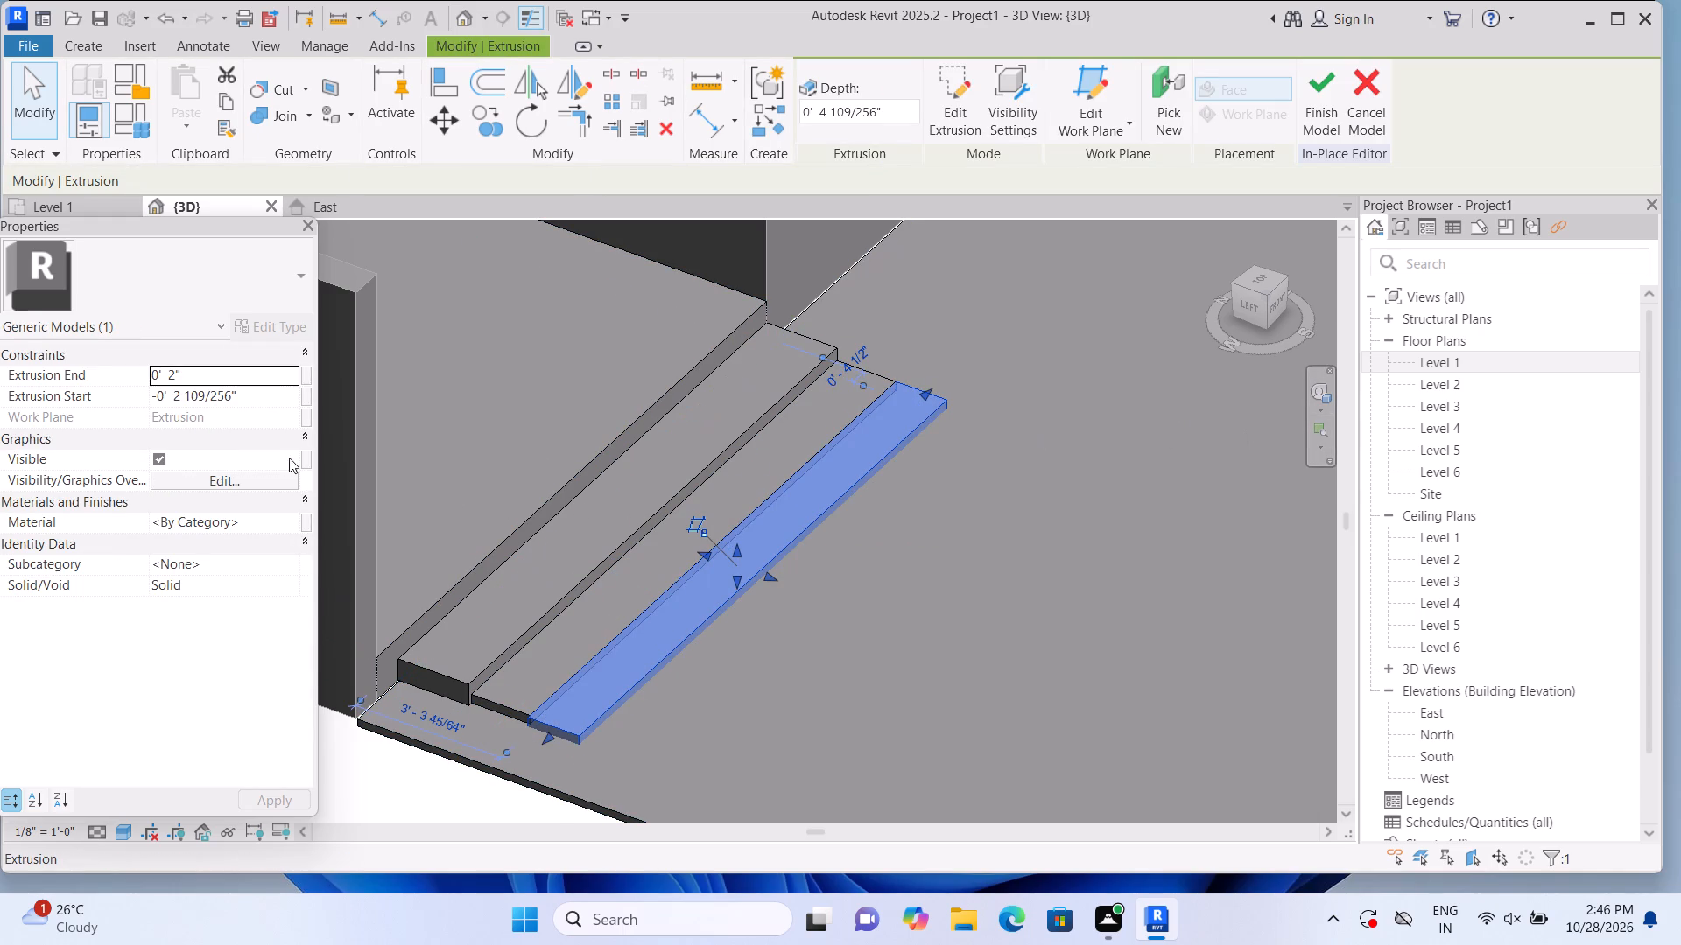
{"action": "left_click", "coordinate": [273, 379]}
{"action": "key", "text": "BackSpace"}
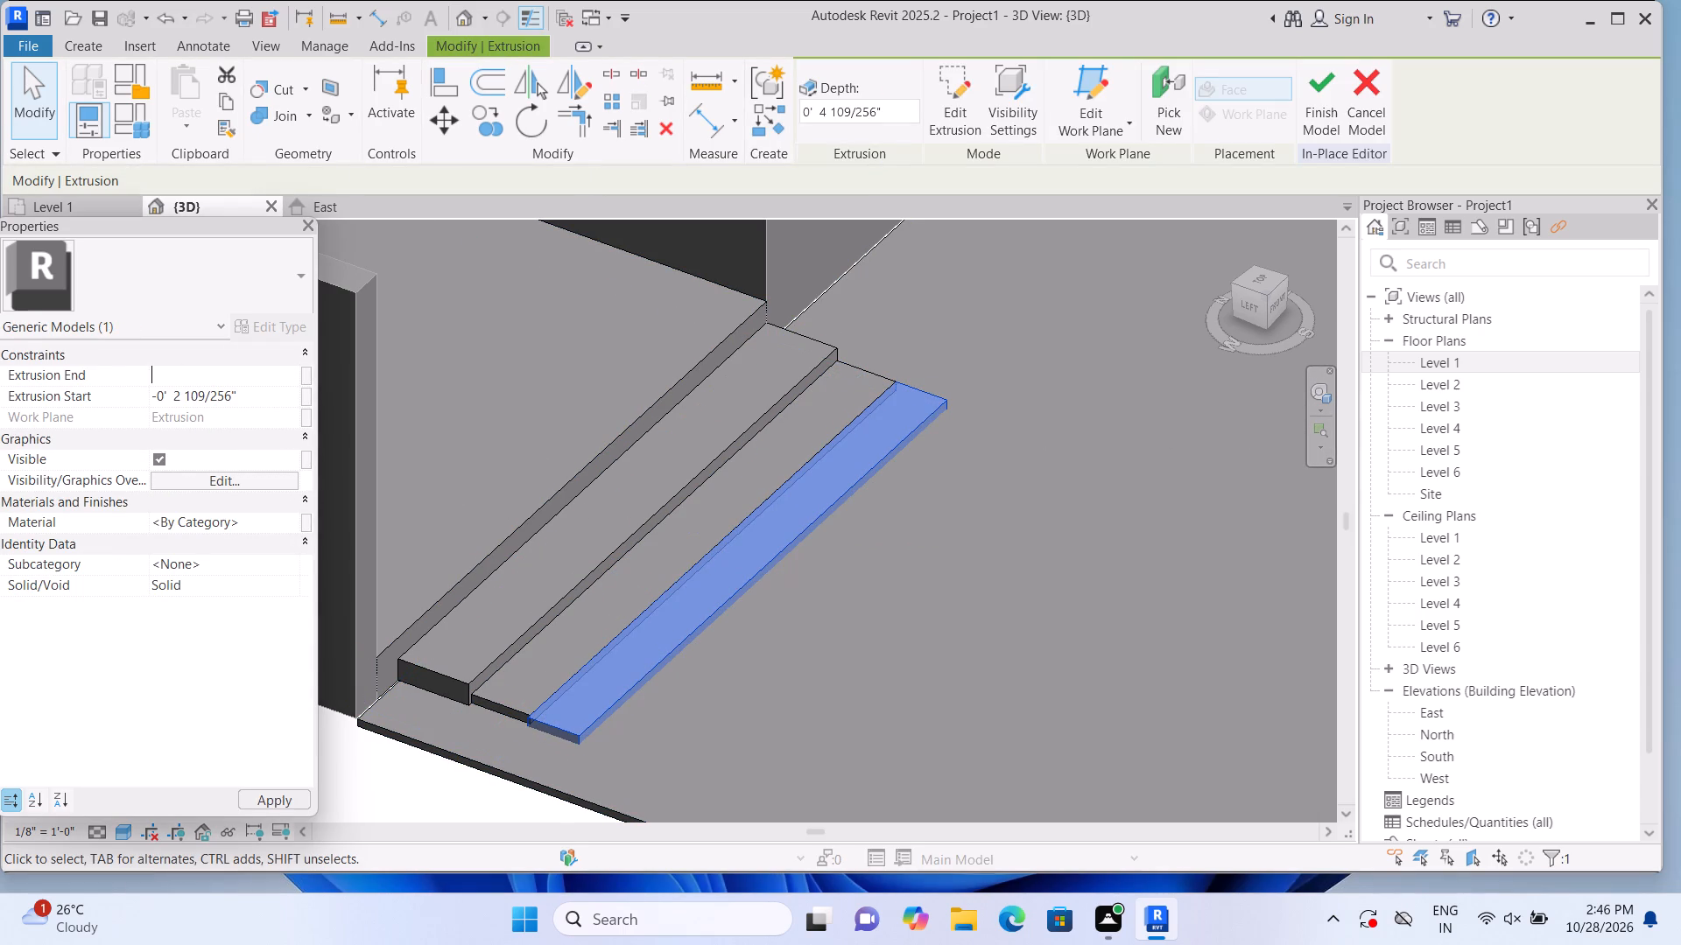
{"action": "type", "text": "1\""}
{"action": "key", "text": "Return"}
{"action": "left_click", "coordinate": [359, 785]}
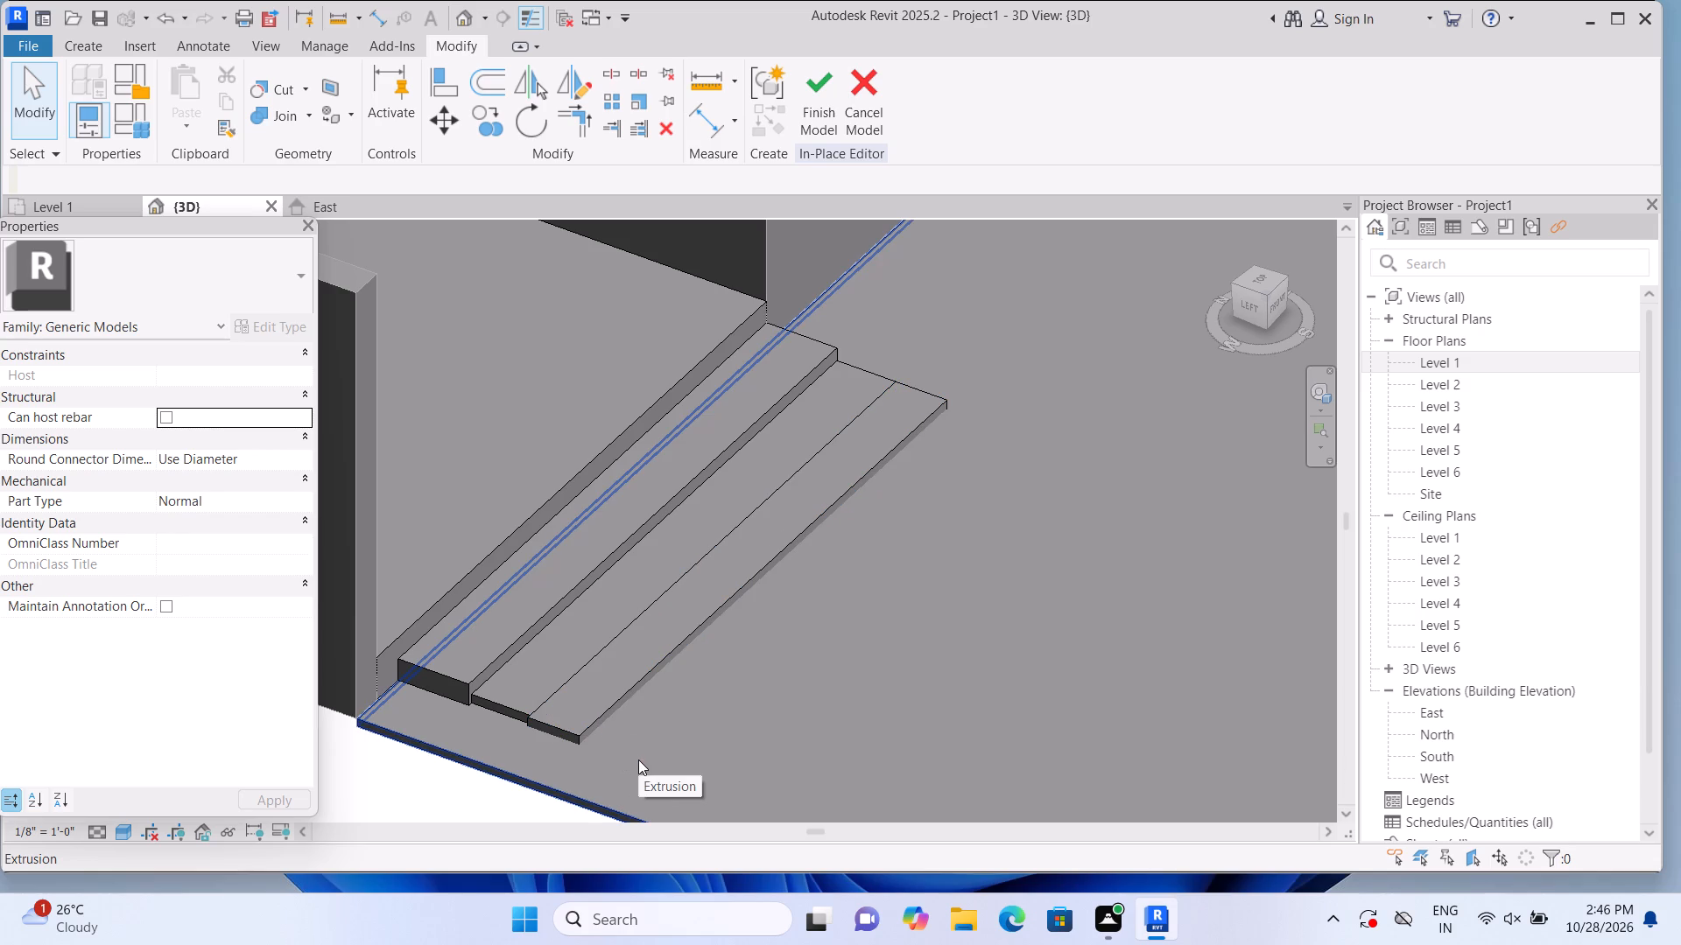
Open the Level 1 floor plan and finish the in-place model containing the slabs and steps.
{"action": "scroll", "coordinate": [568, 751], "scroll_direction": "down", "scroll_amount": 4}
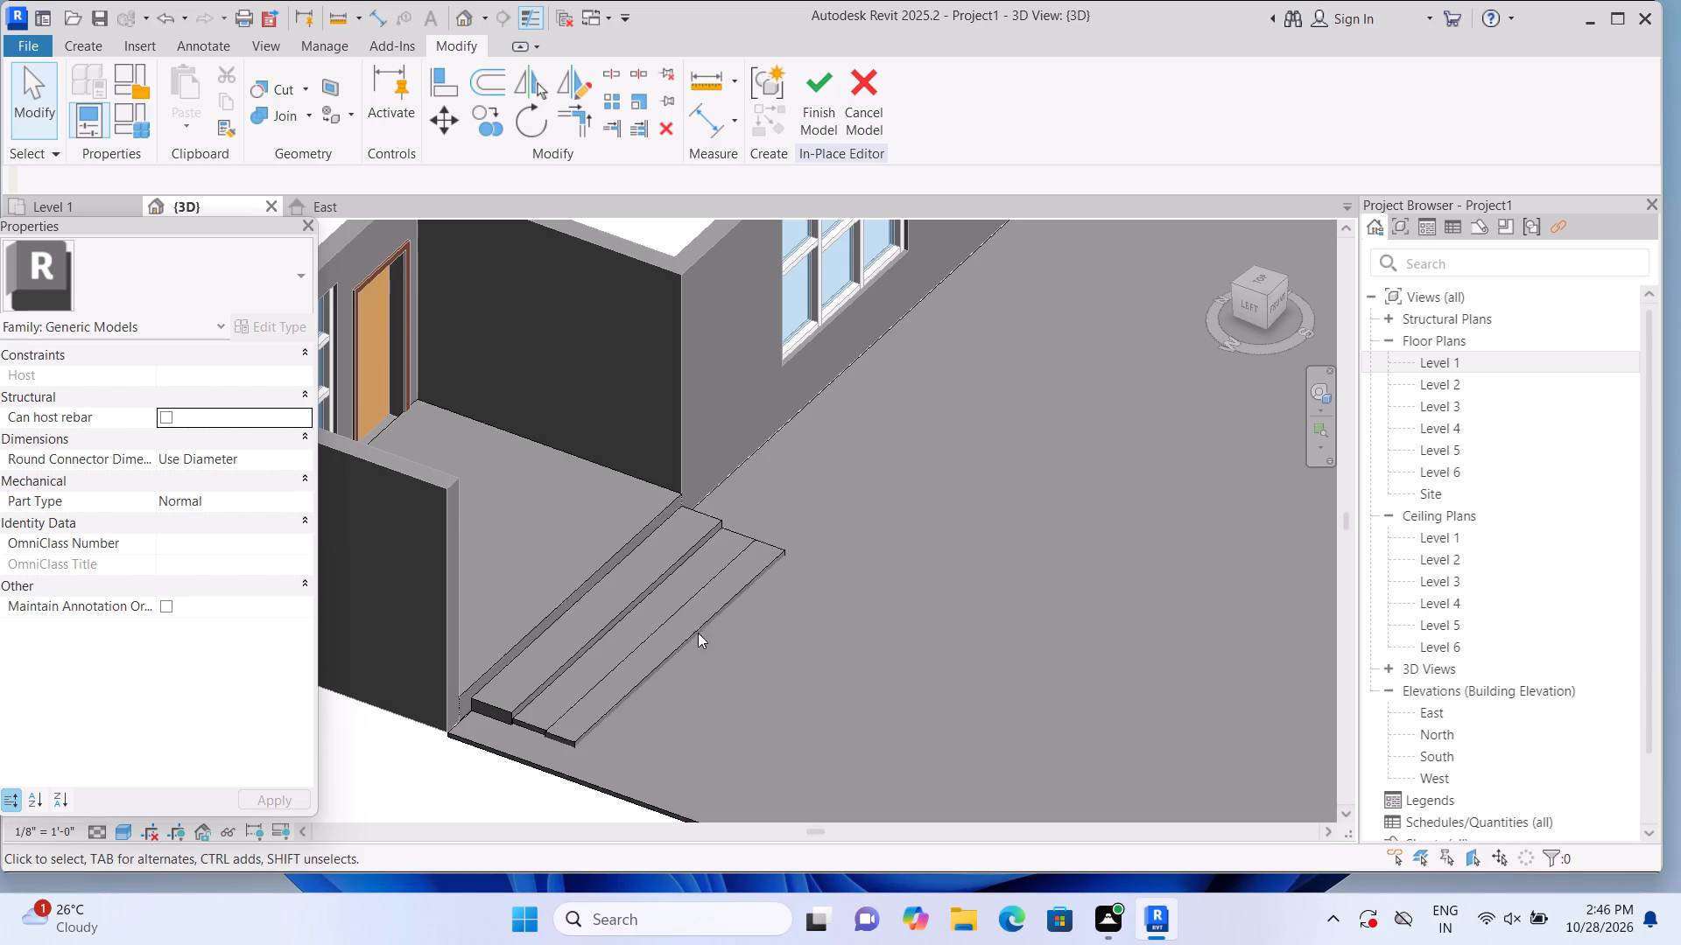
{"action": "double_click", "coordinate": [1435, 361]}
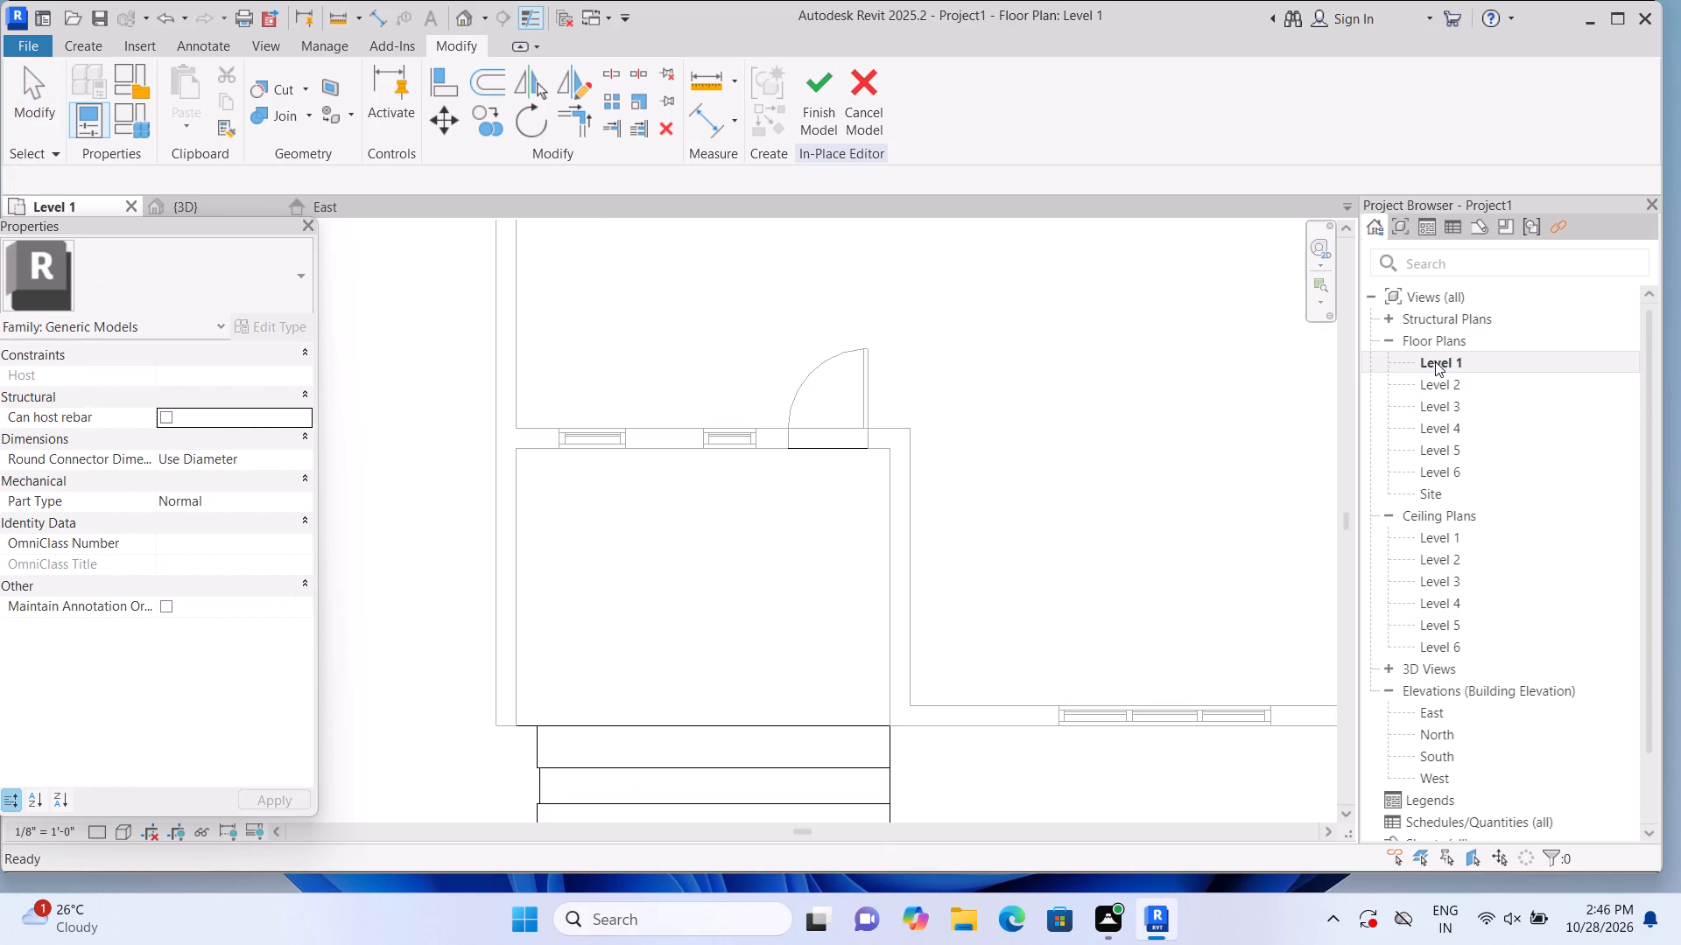
{"action": "scroll", "coordinate": [734, 607], "scroll_direction": "down", "scroll_amount": 8}
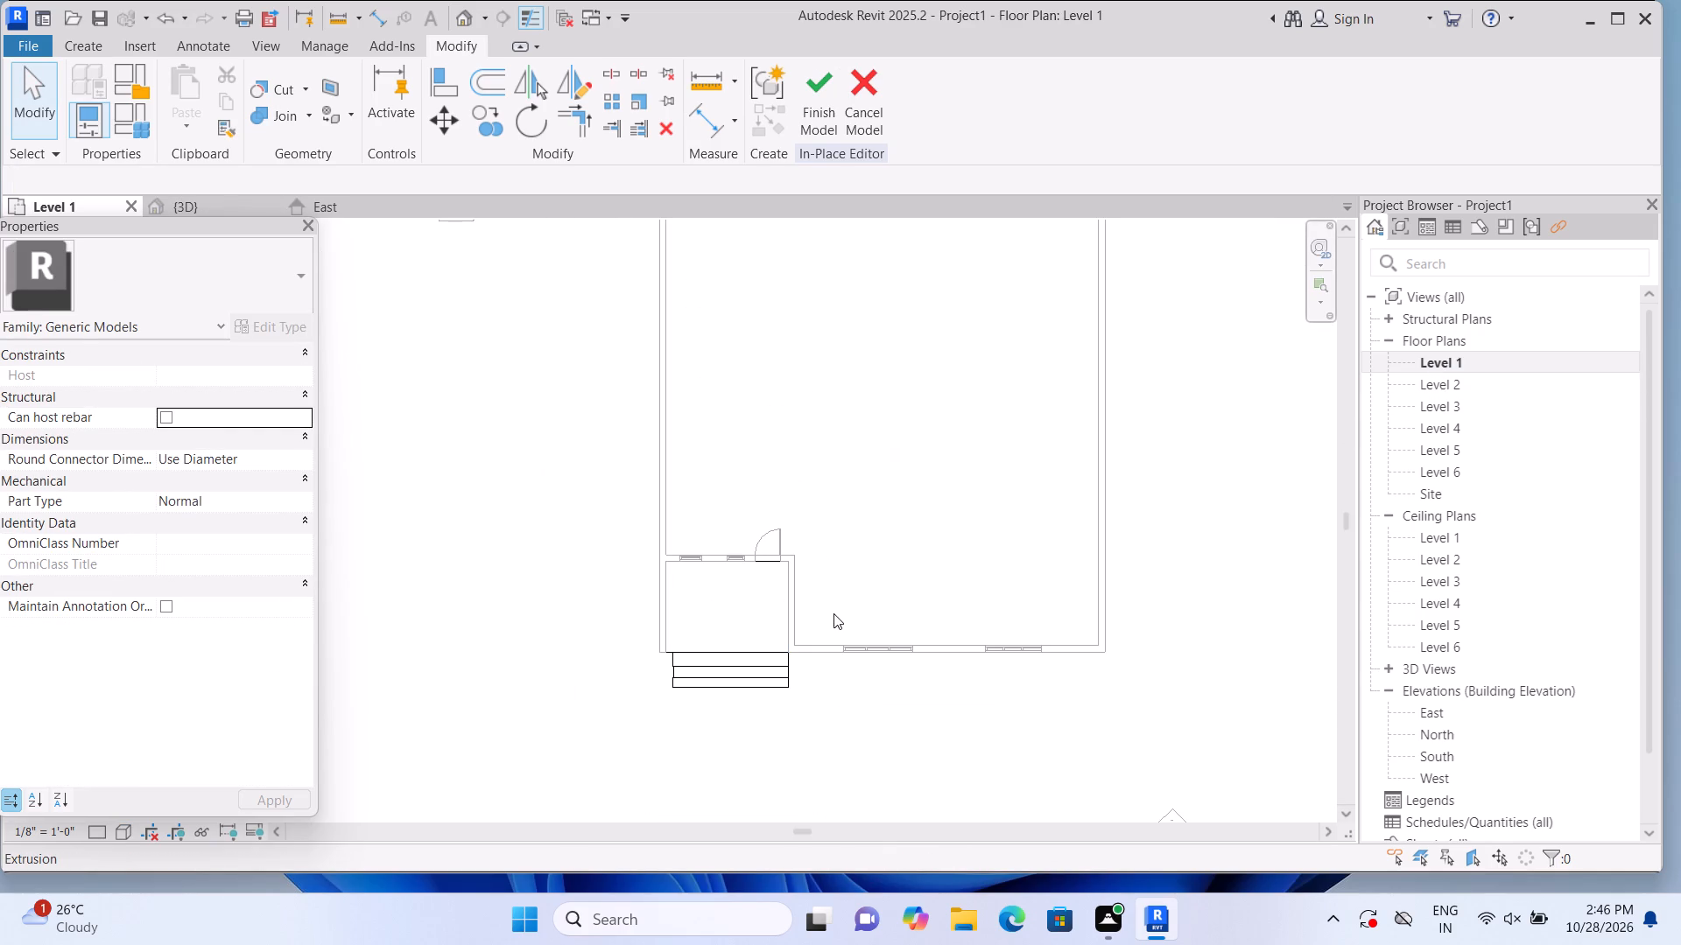
{"action": "middle_click_drag", "start_coordinate": [883, 556], "coordinate": [876, 603]}
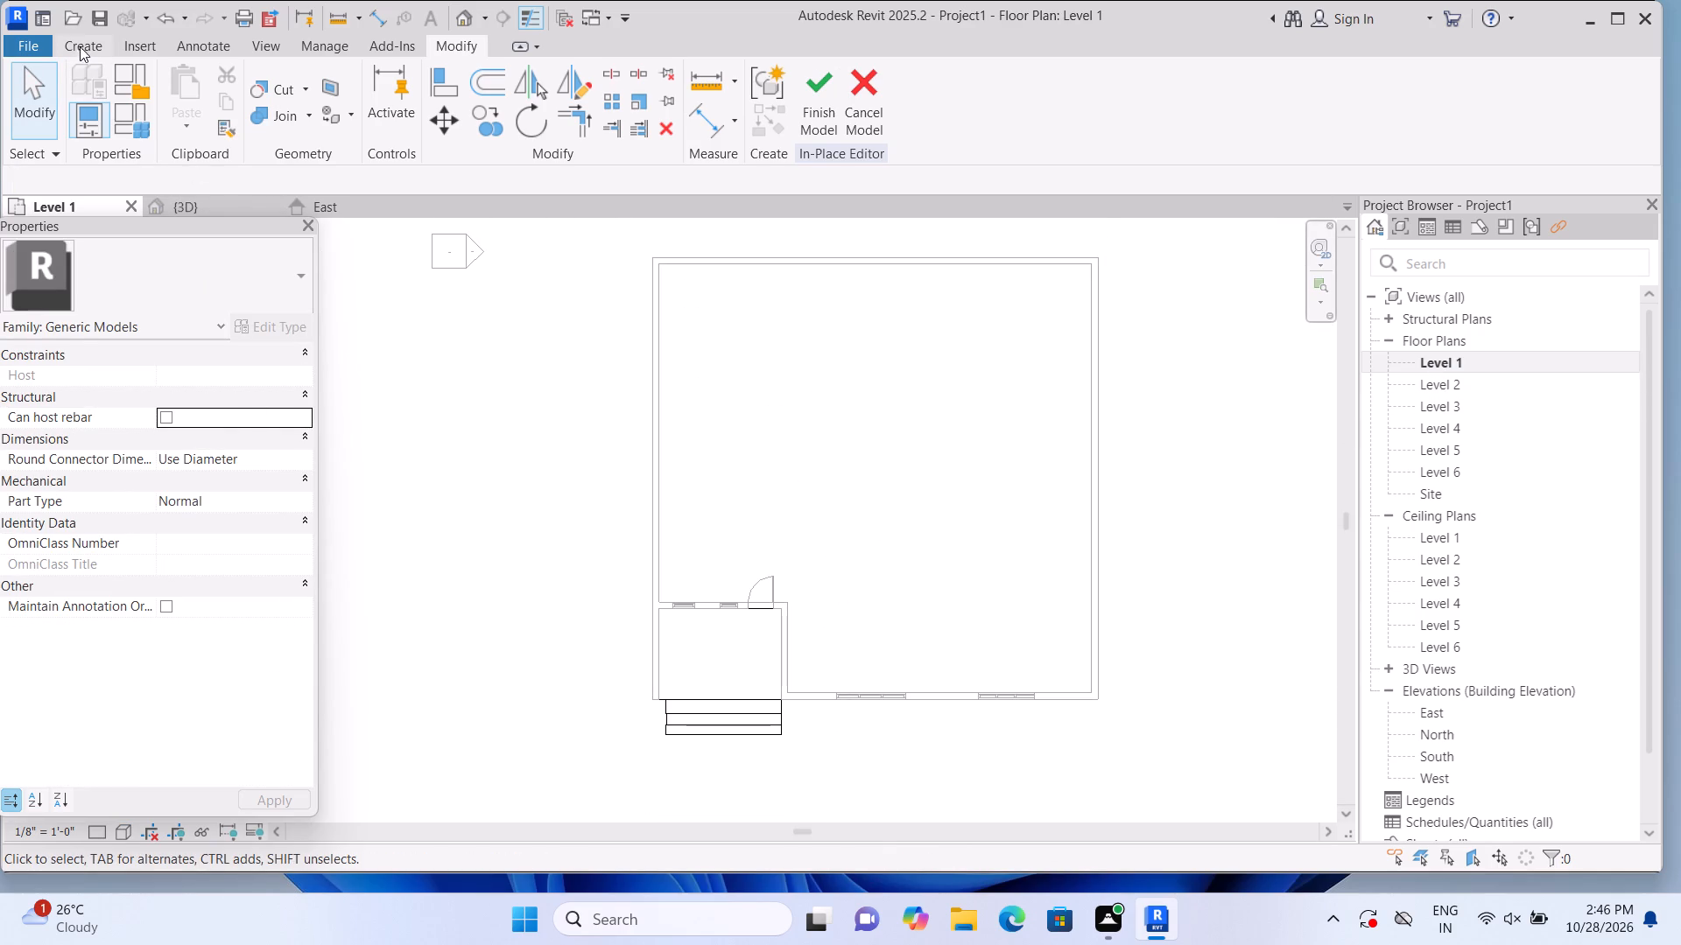
{"action": "left_click", "coordinate": [814, 139]}
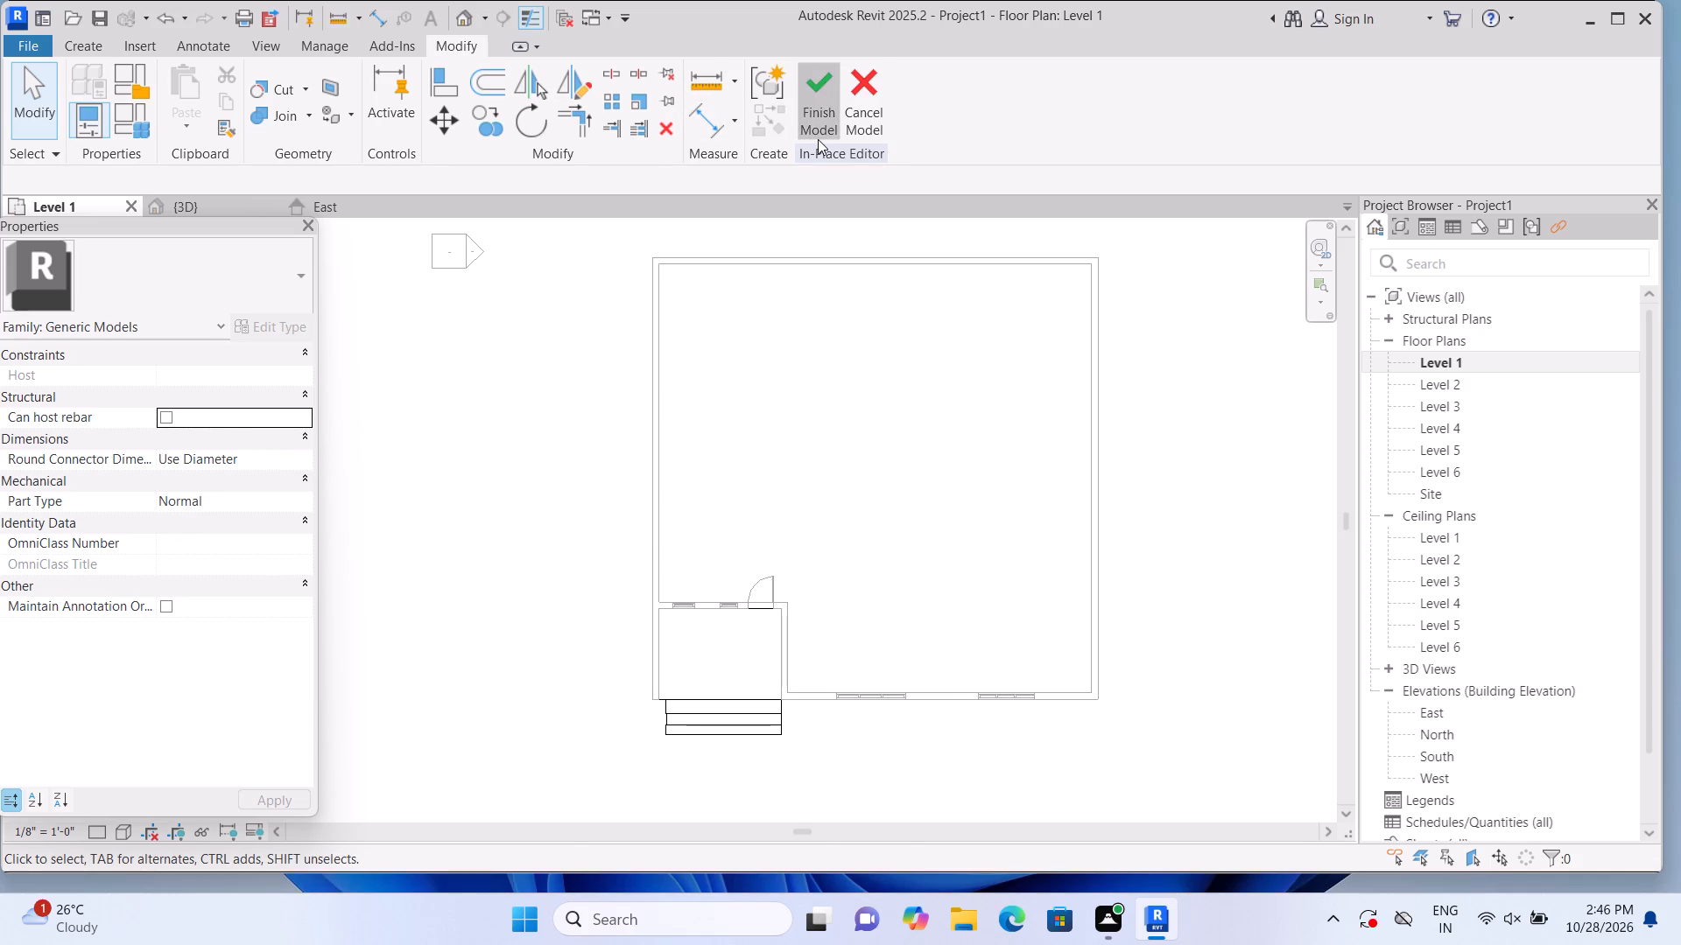
Create a Roof by Footprint moved to Level 2, sketching a sloped rectangle about 51' deep around the building's outer wall corners, and finish it.
{"action": "left_click", "coordinate": [128, 44]}
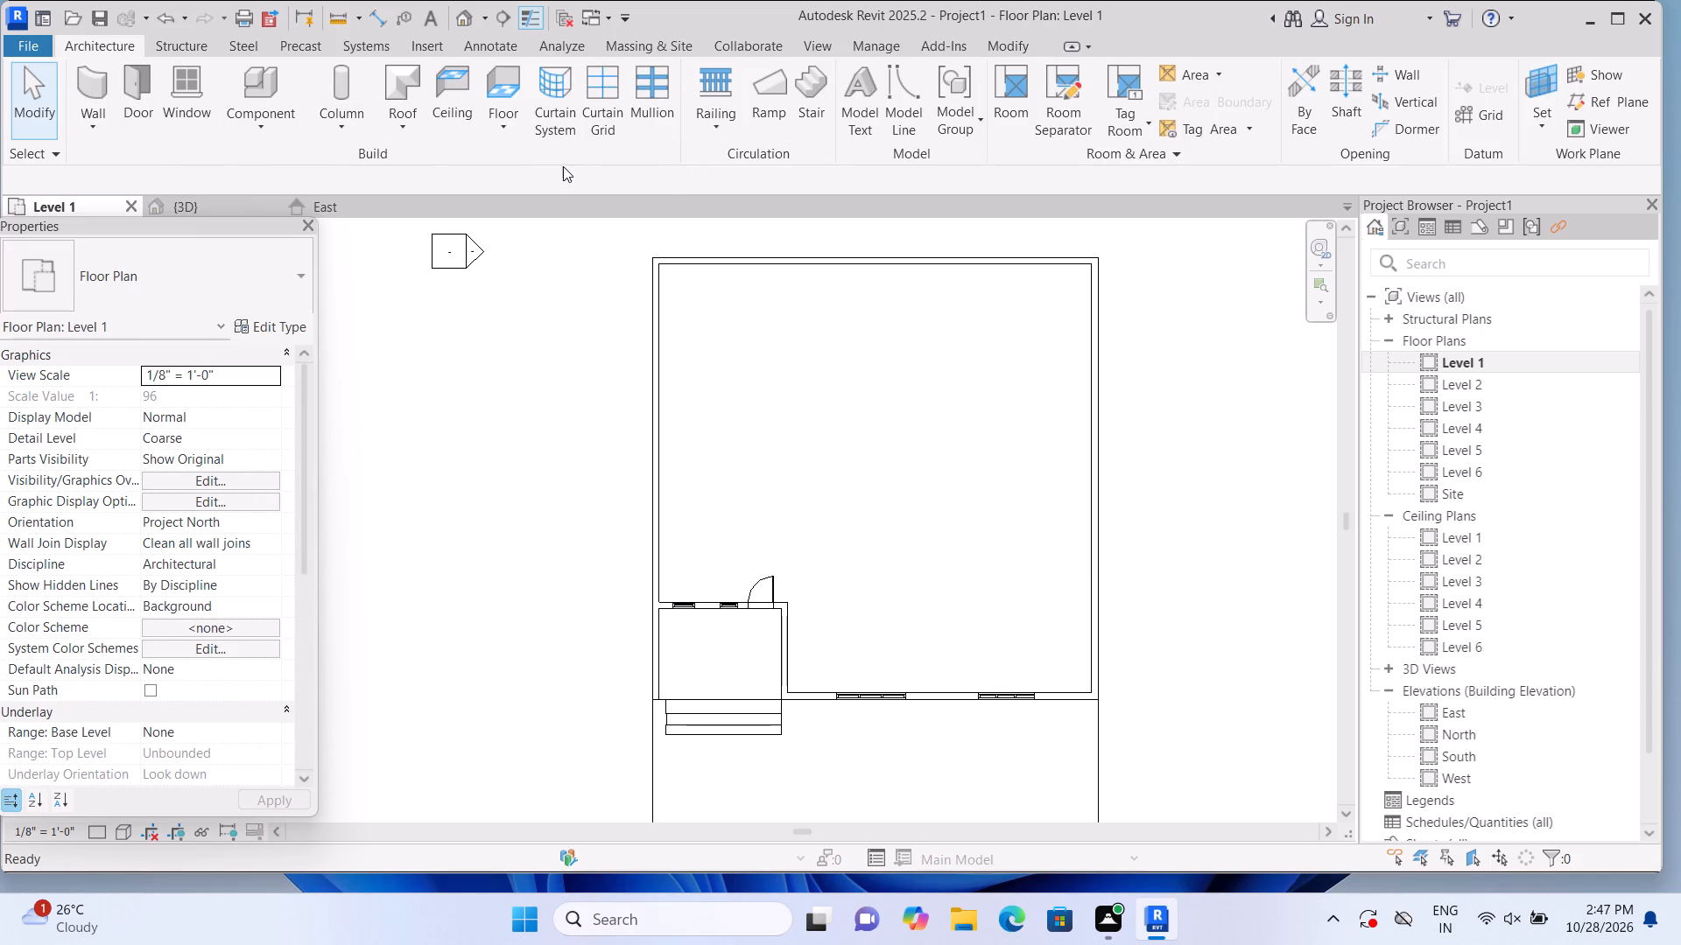
{"action": "left_click", "coordinate": [504, 127]}
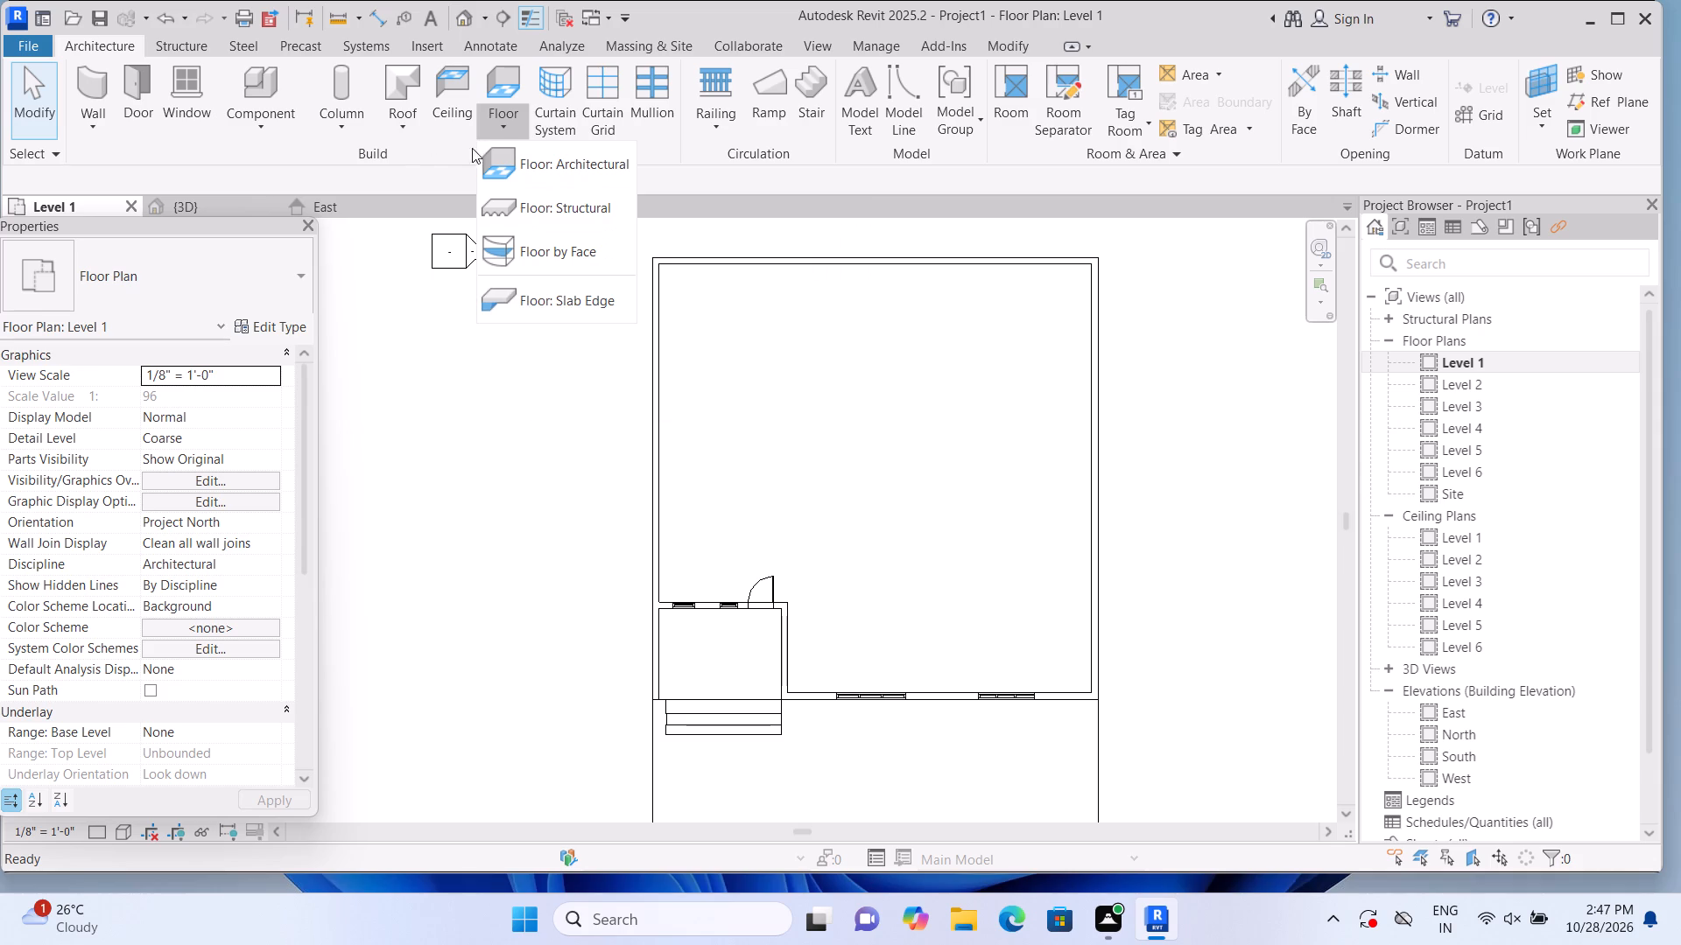
{"action": "left_click", "coordinate": [376, 375]}
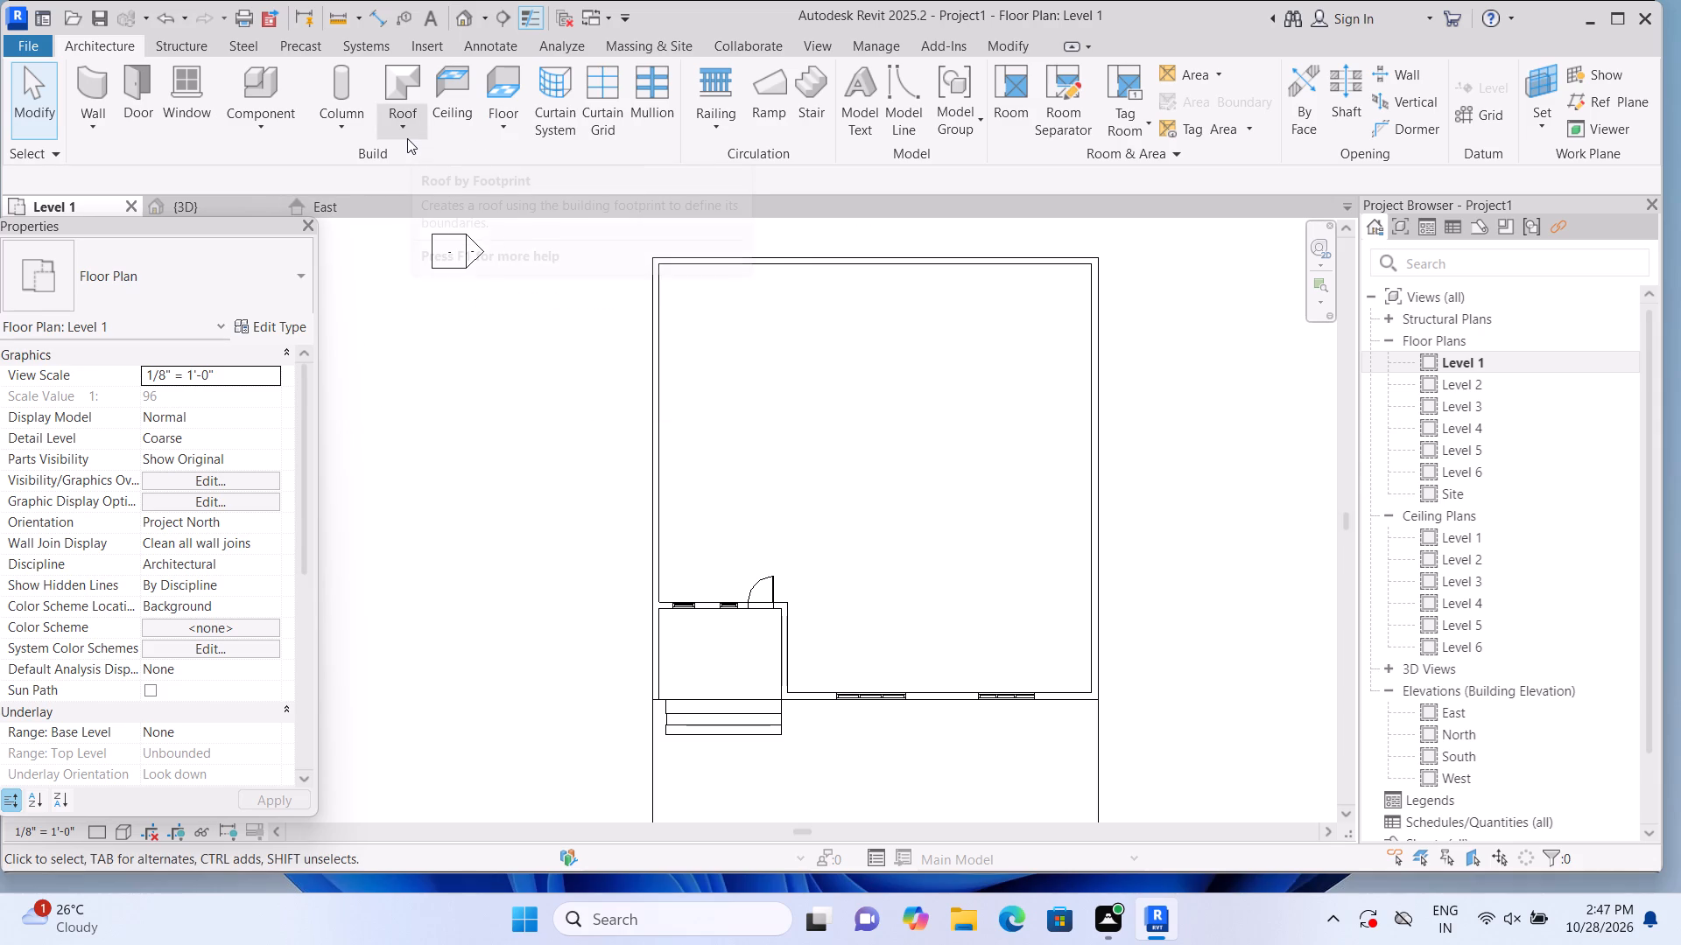
{"action": "left_click", "coordinate": [407, 138]}
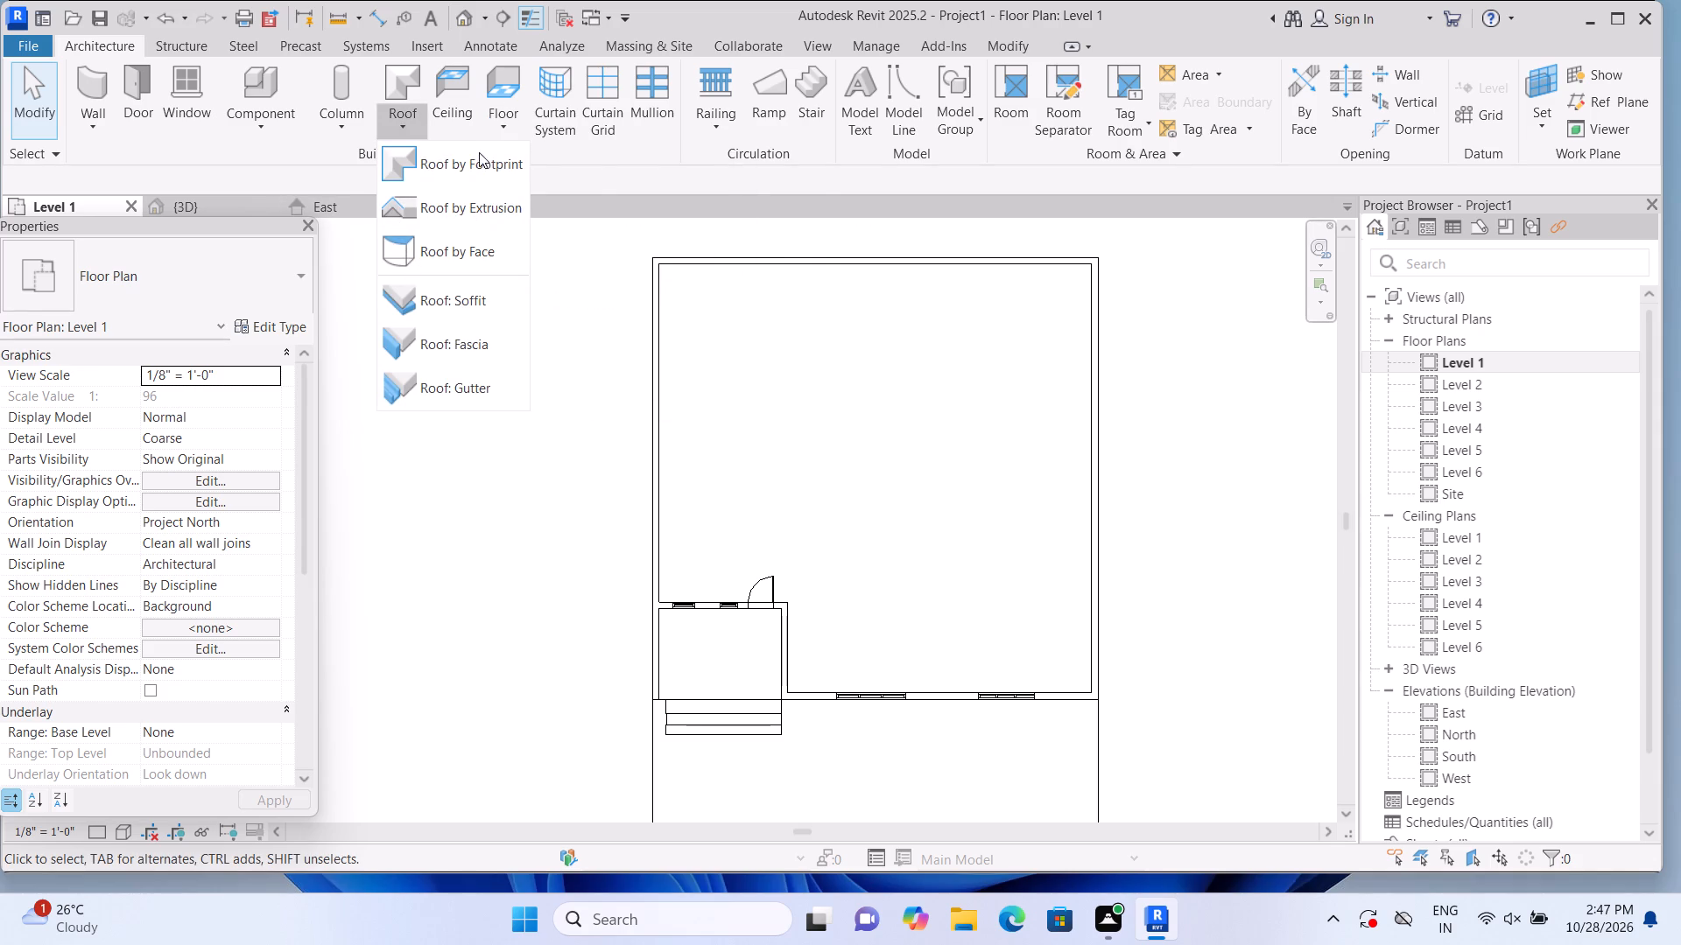
{"action": "left_click", "coordinate": [481, 166]}
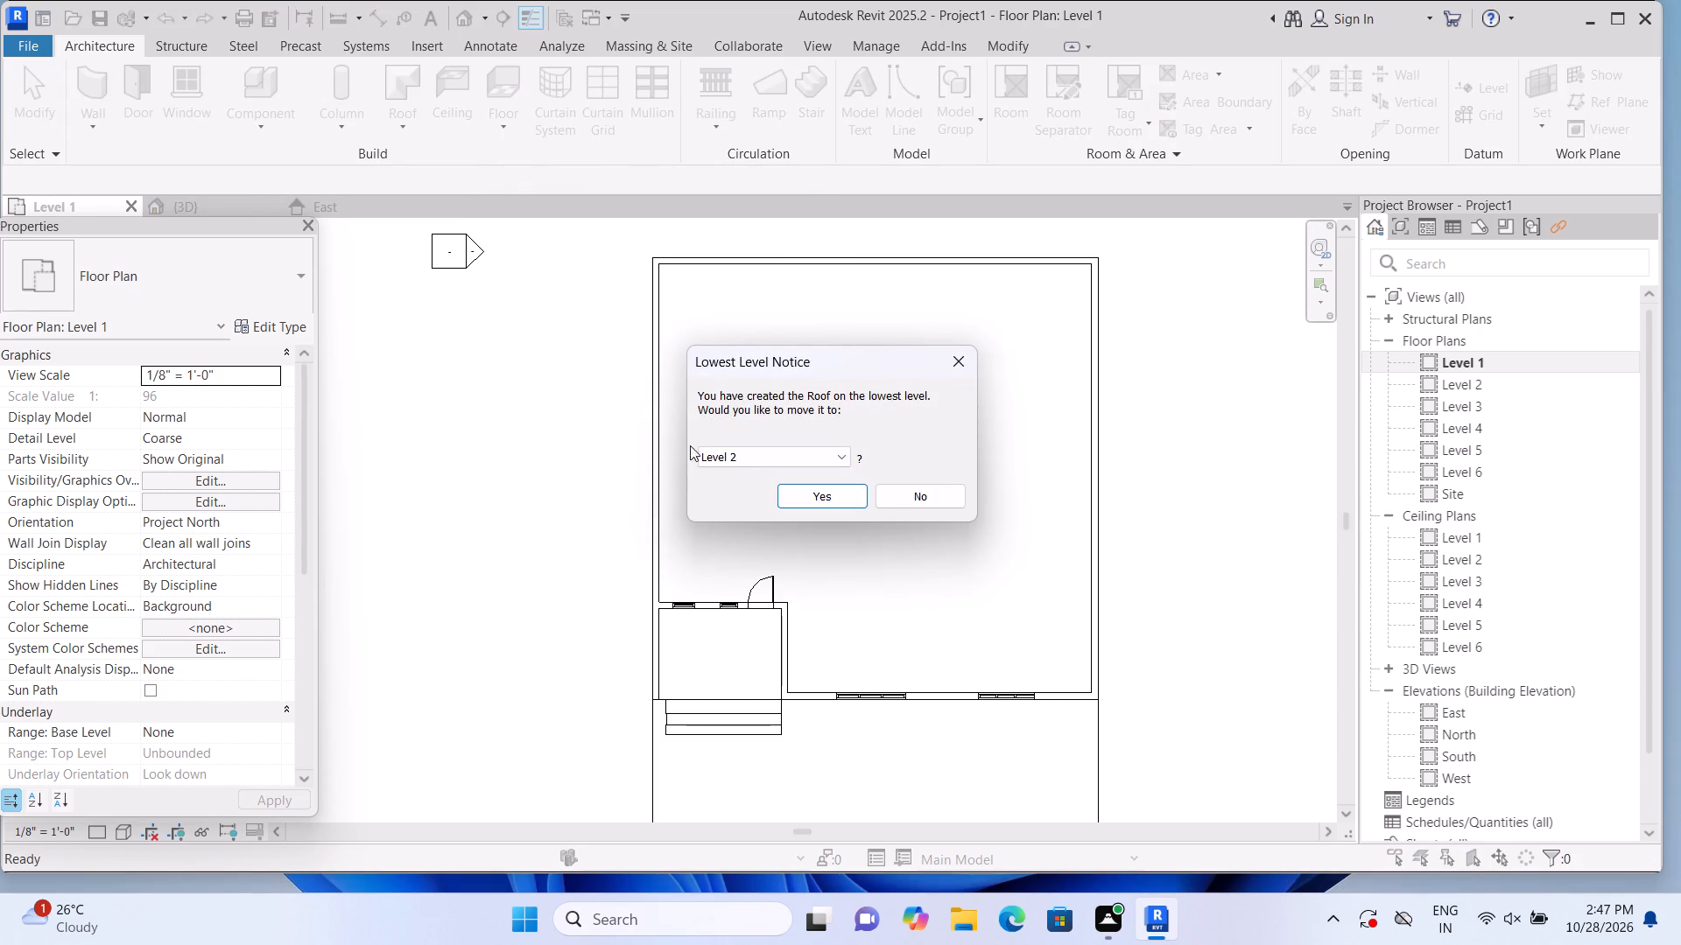
{"action": "left_click", "coordinate": [791, 503]}
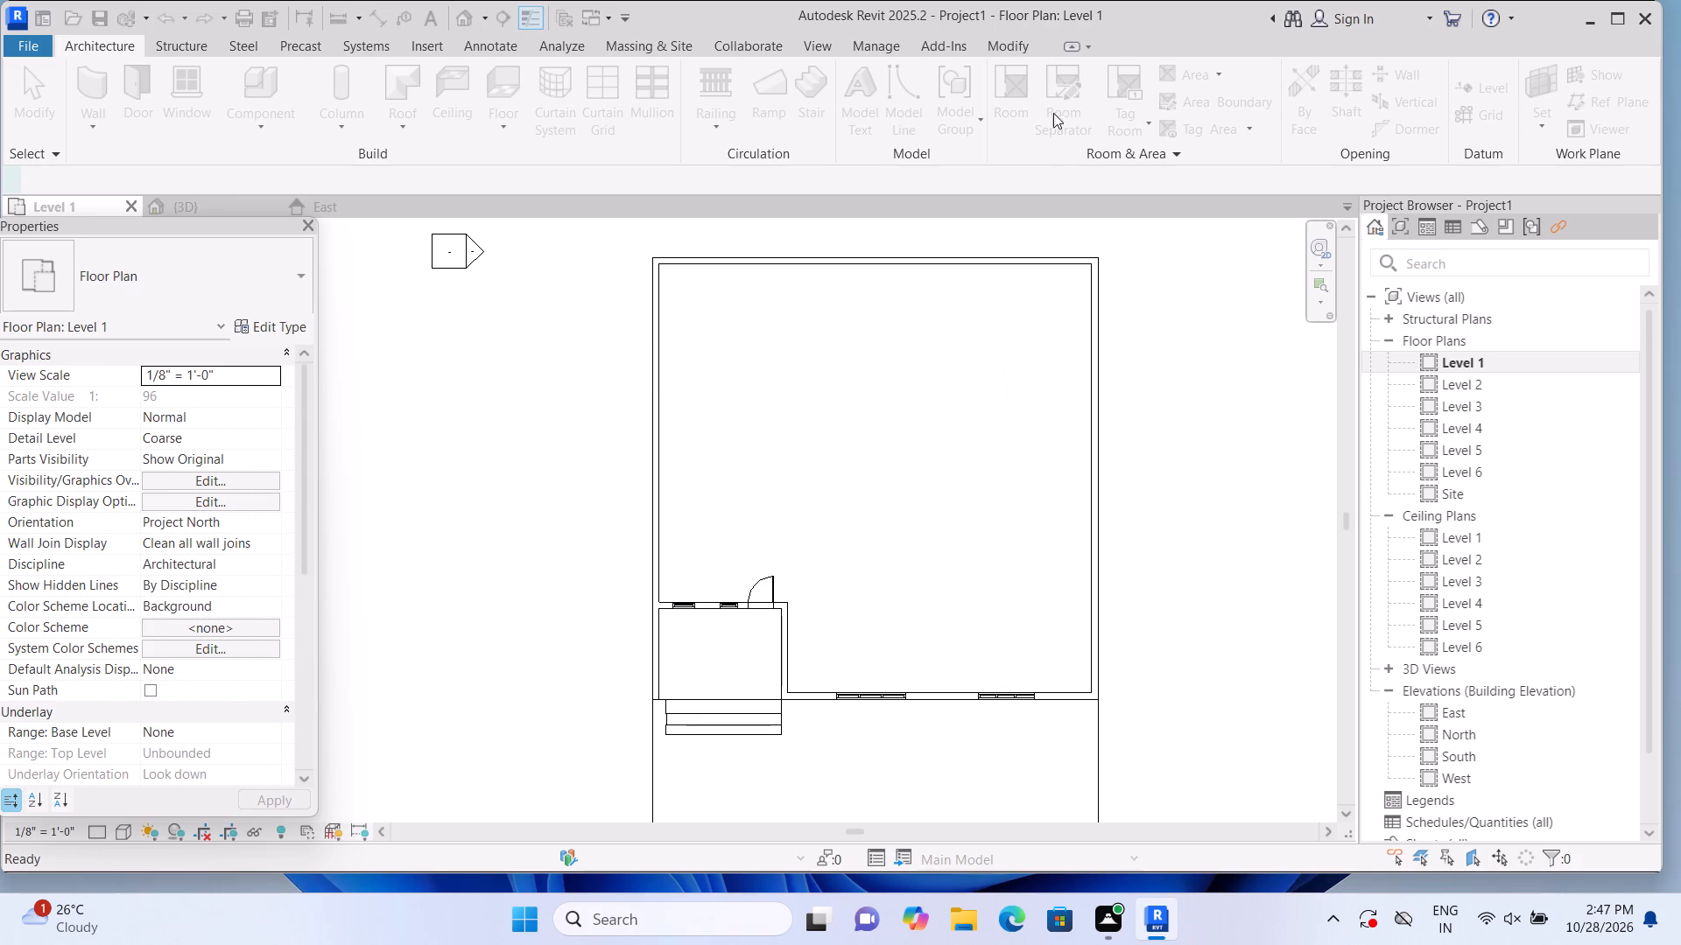
{"action": "left_click", "coordinate": [1114, 93]}
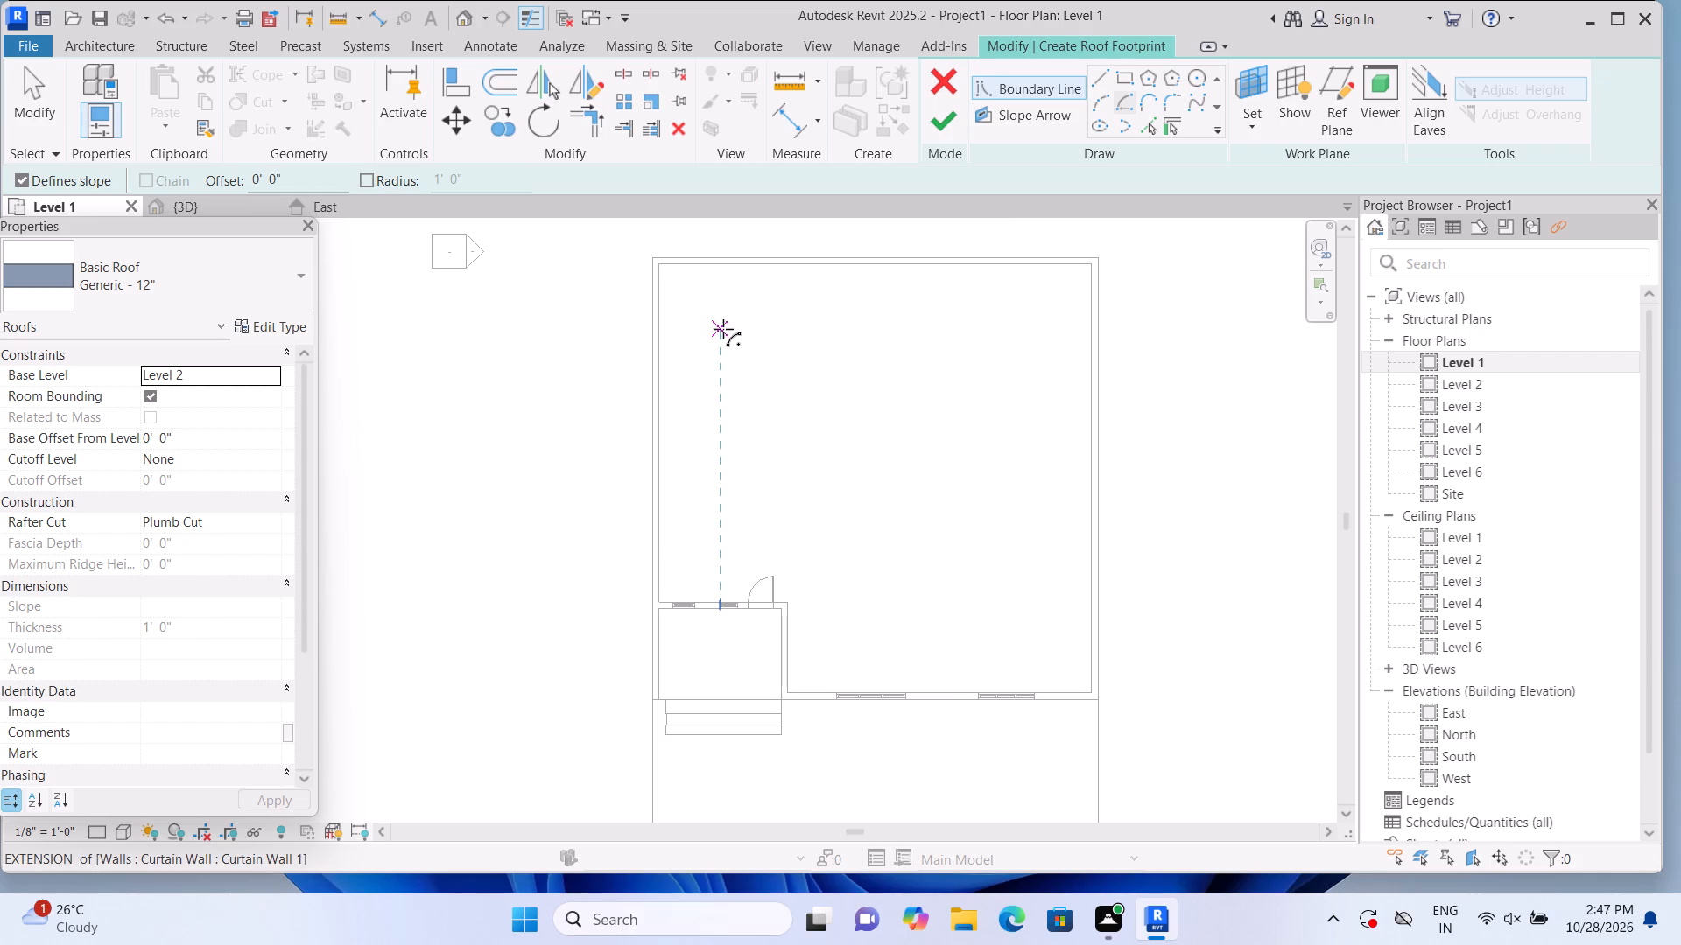
{"action": "left_click", "coordinate": [1136, 78]}
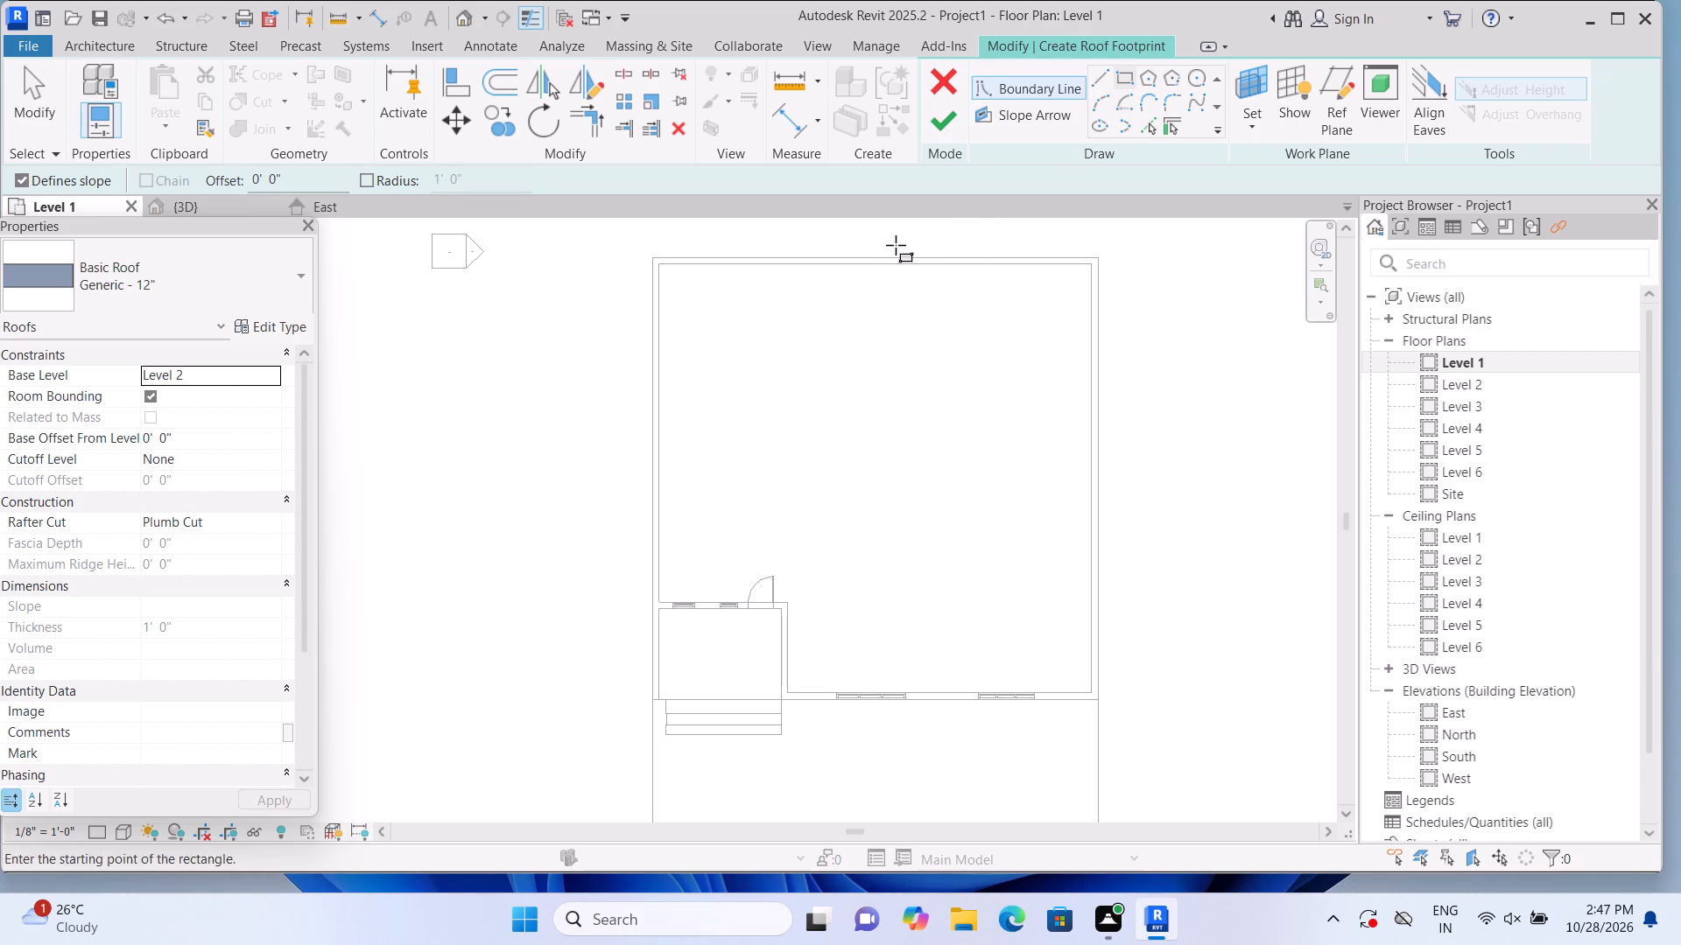
{"action": "left_click", "coordinate": [656, 254]}
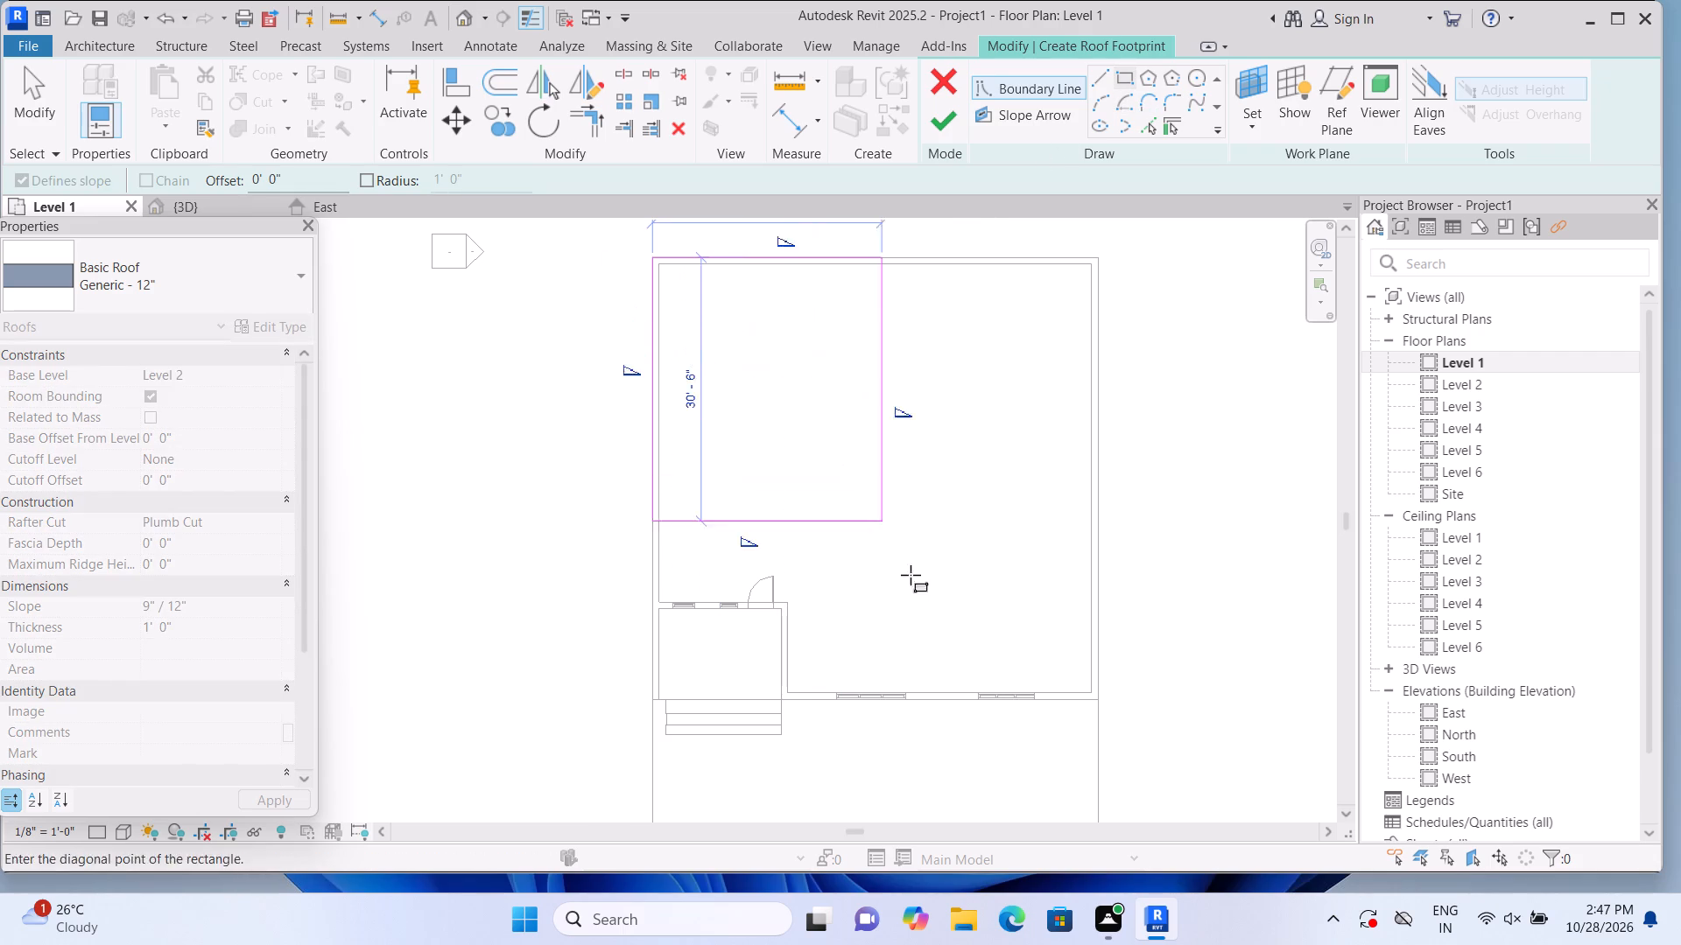
{"action": "middle_click_drag", "start_coordinate": [1025, 693], "coordinate": [925, 546]}
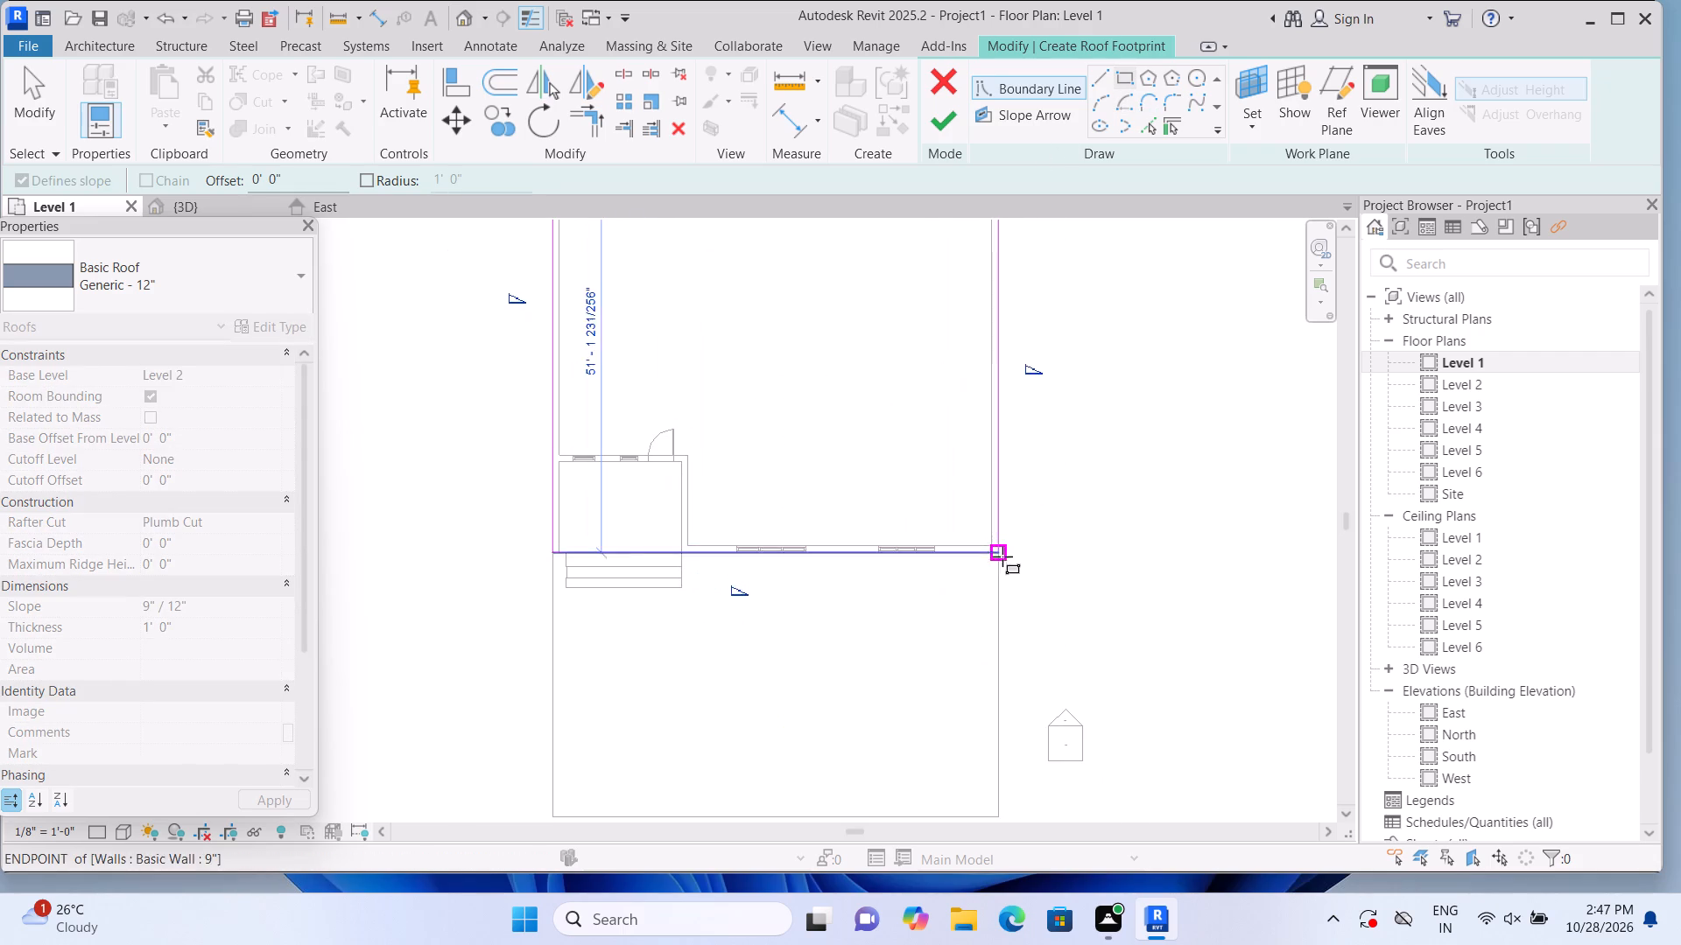
{"action": "left_click", "coordinate": [1006, 558]}
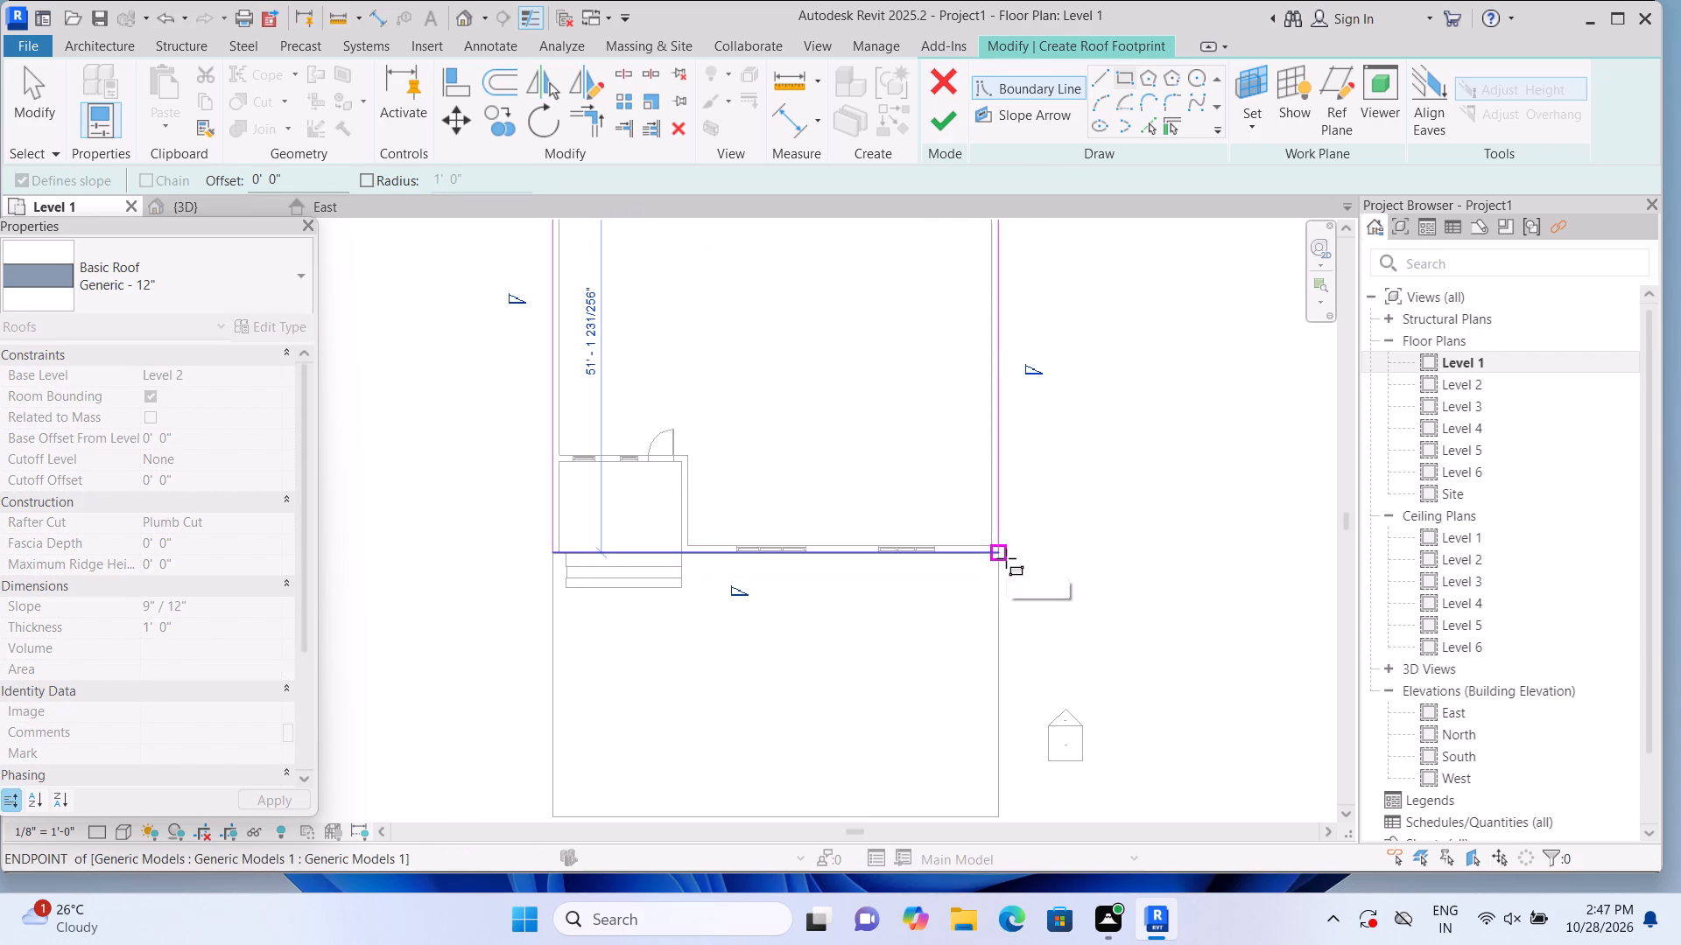
{"action": "left_click", "coordinate": [960, 119]}
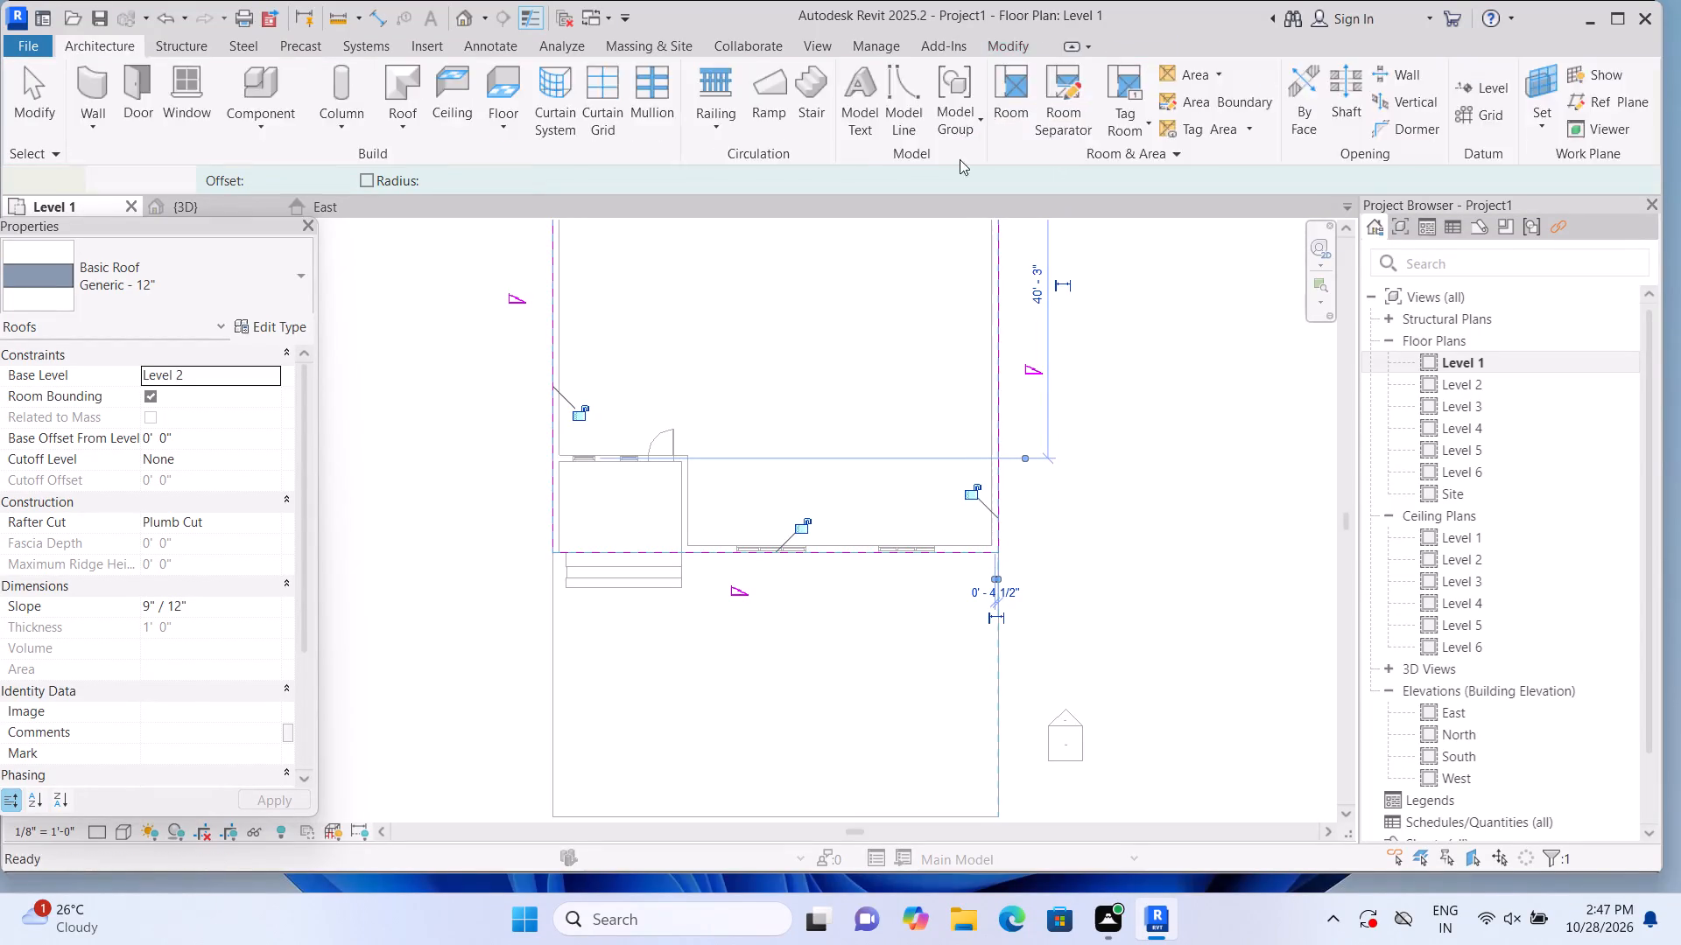
In the 3D view, set the slope of the footprint roof to 0" / 12".
{"action": "left_click", "coordinate": [461, 20]}
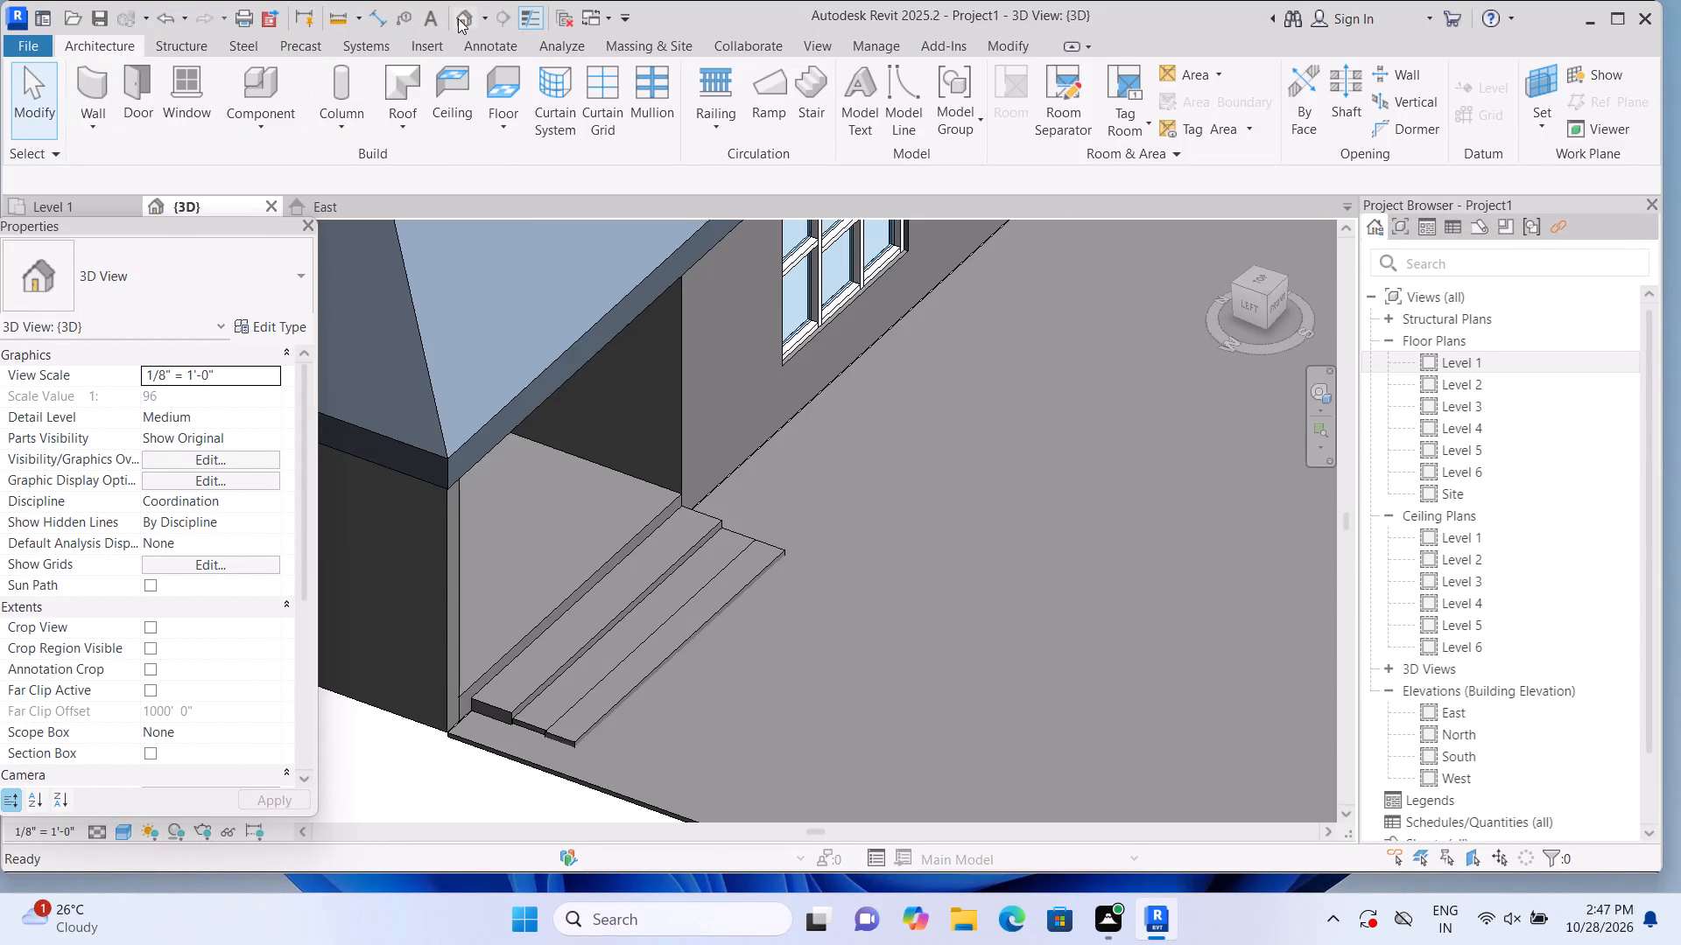
{"action": "scroll", "coordinate": [637, 383], "scroll_direction": "down", "scroll_amount": 7}
{"action": "scroll", "coordinate": [703, 560], "scroll_direction": "down", "scroll_amount": 2}
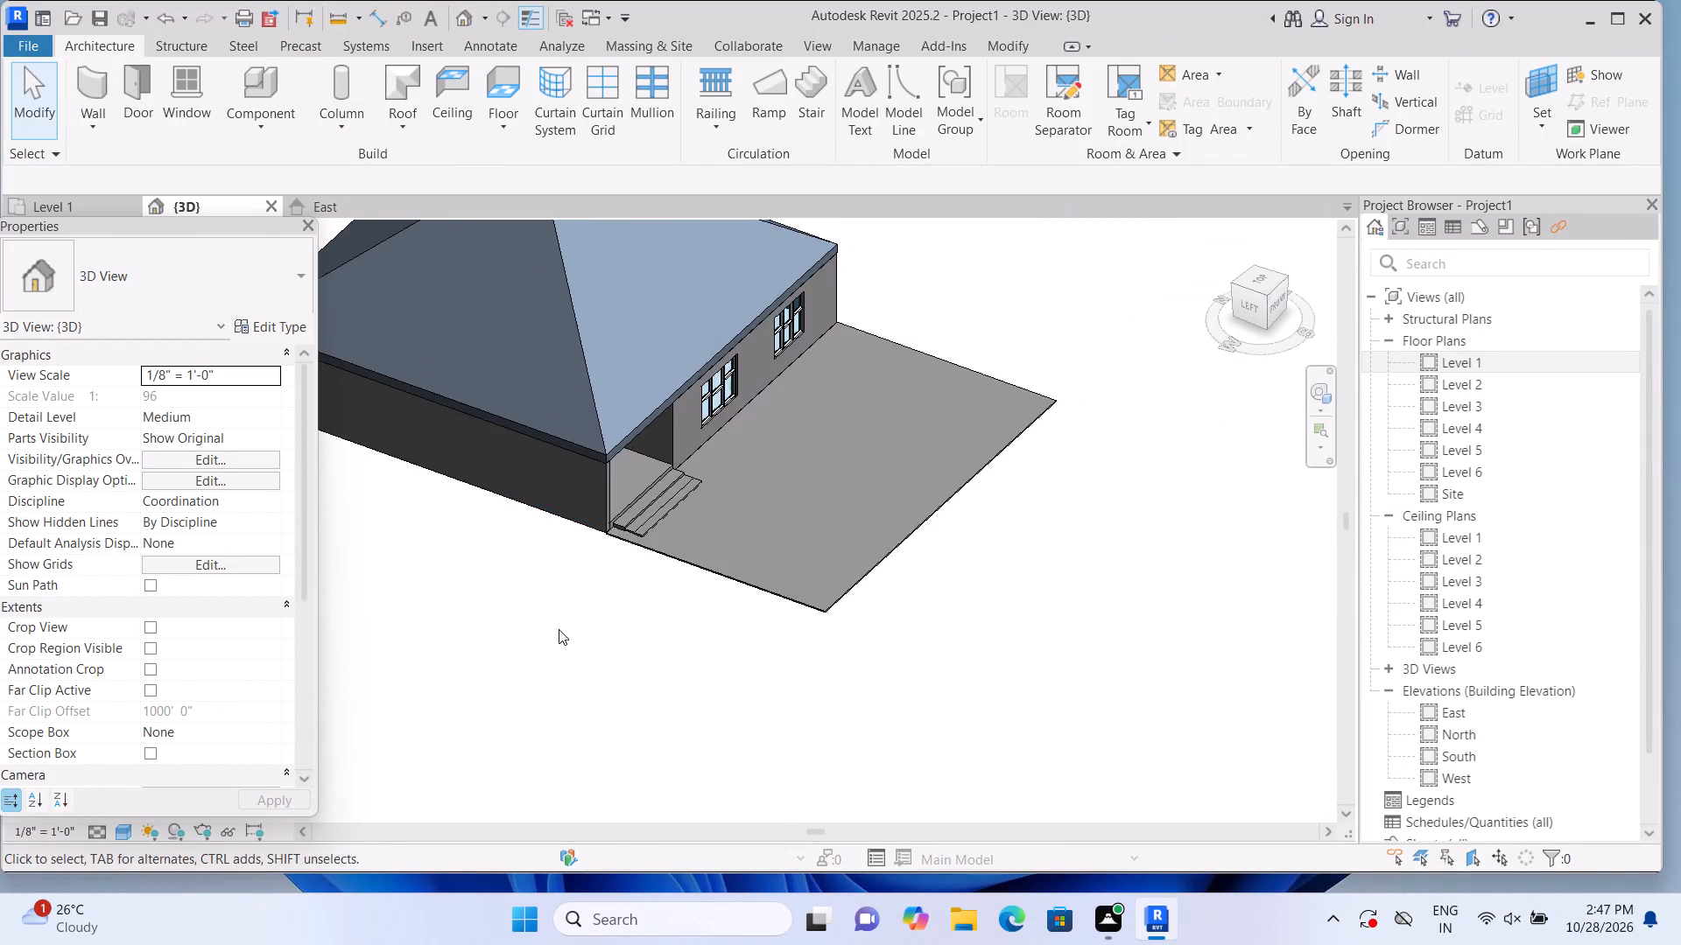
{"action": "middle_click_drag", "start_coordinate": [555, 629], "coordinate": [676, 748]}
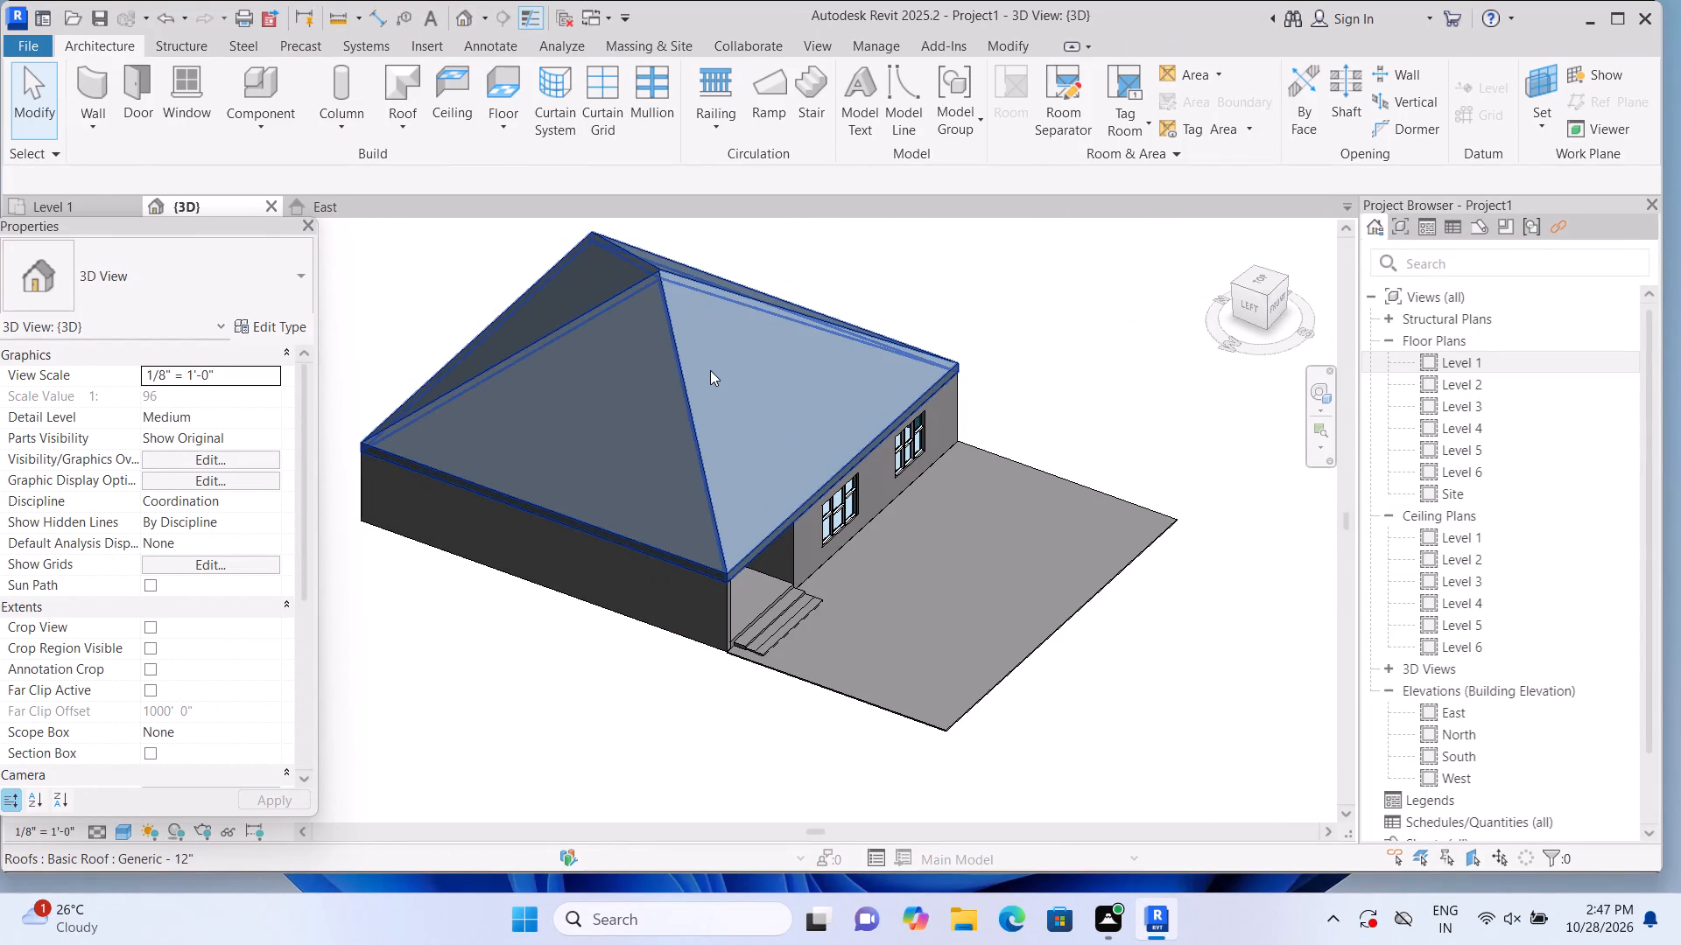
{"action": "left_click", "coordinate": [710, 370]}
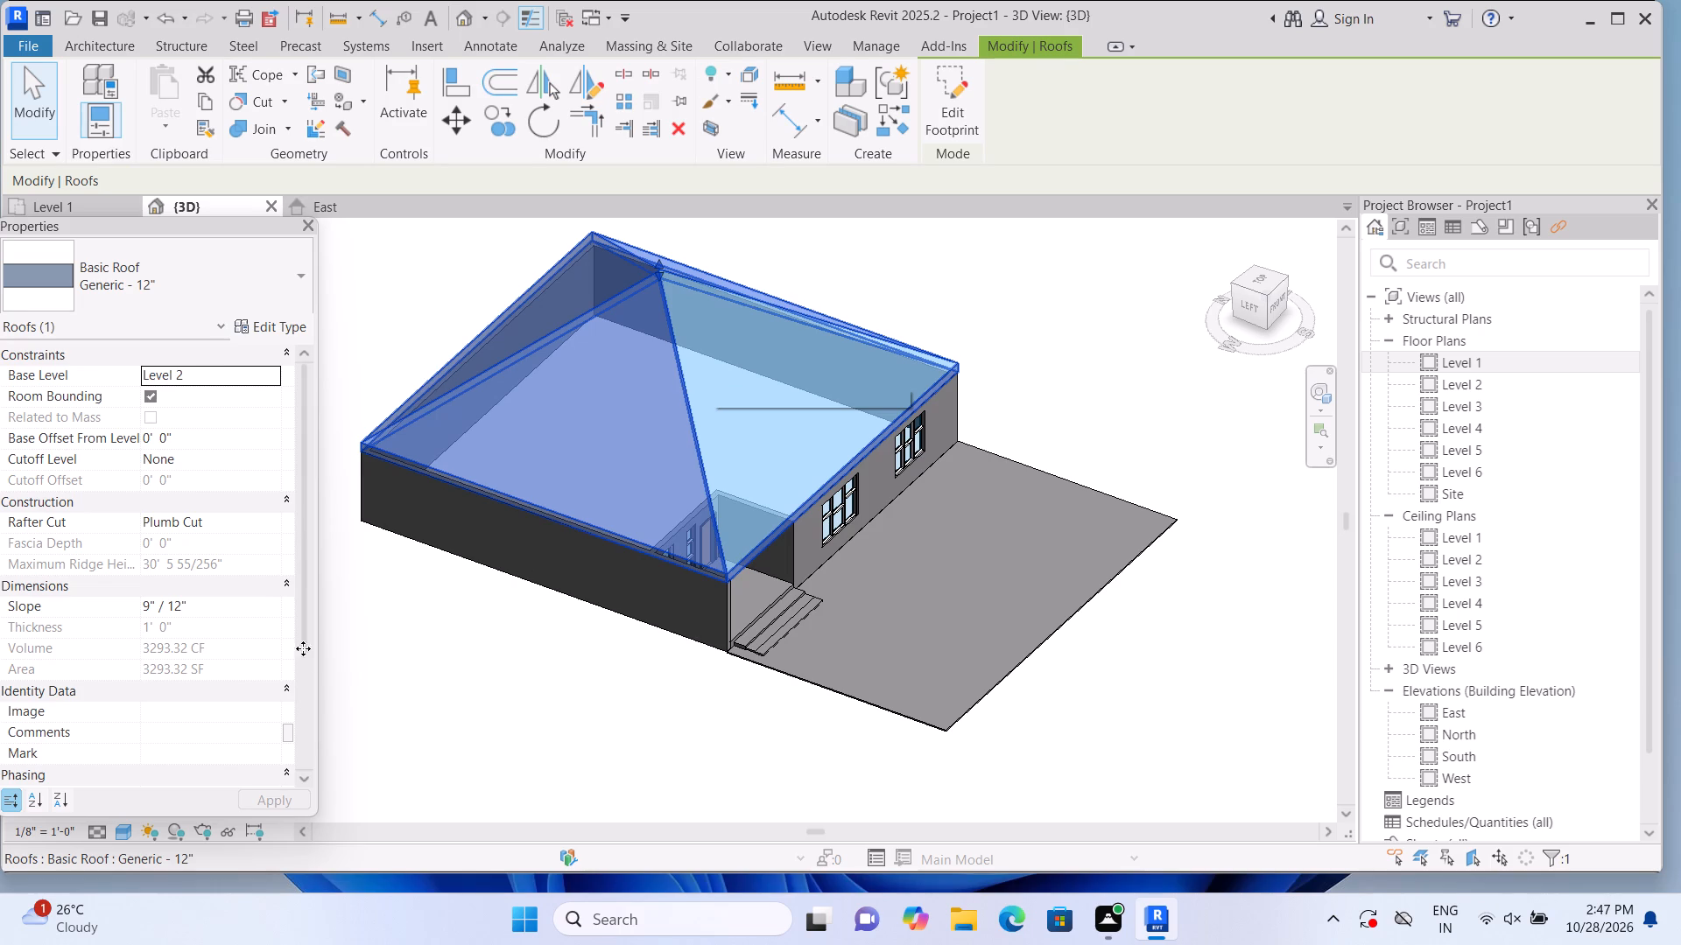
{"action": "left_click", "coordinate": [220, 610]}
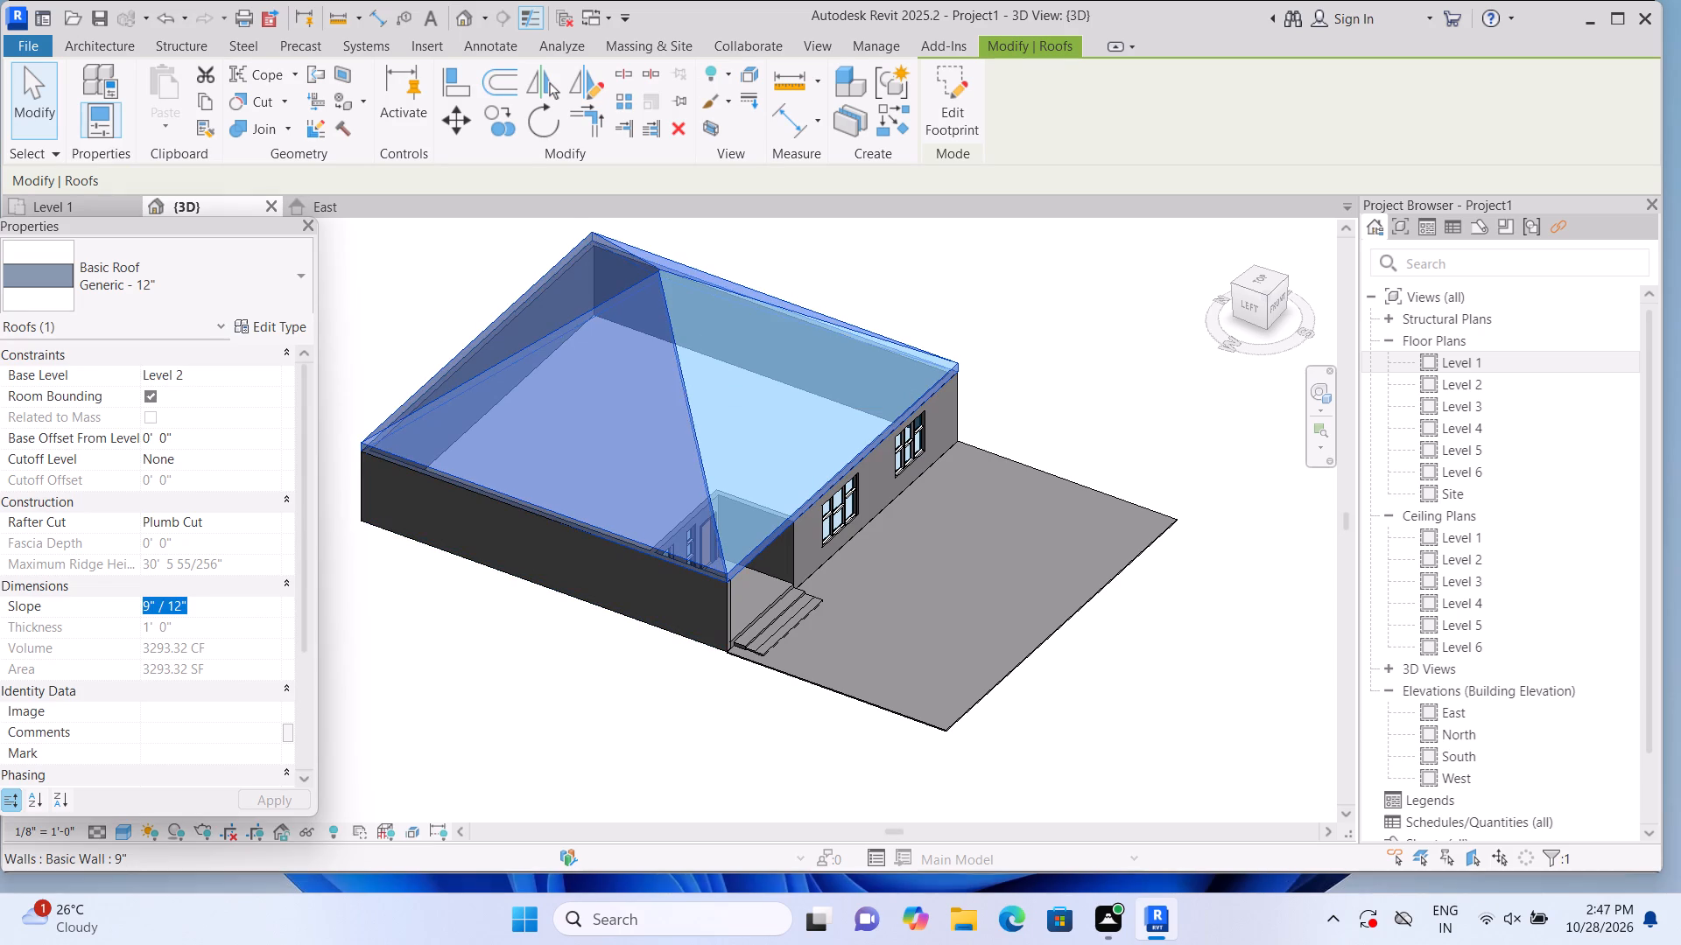
{"action": "key", "text": "BackSpace"}
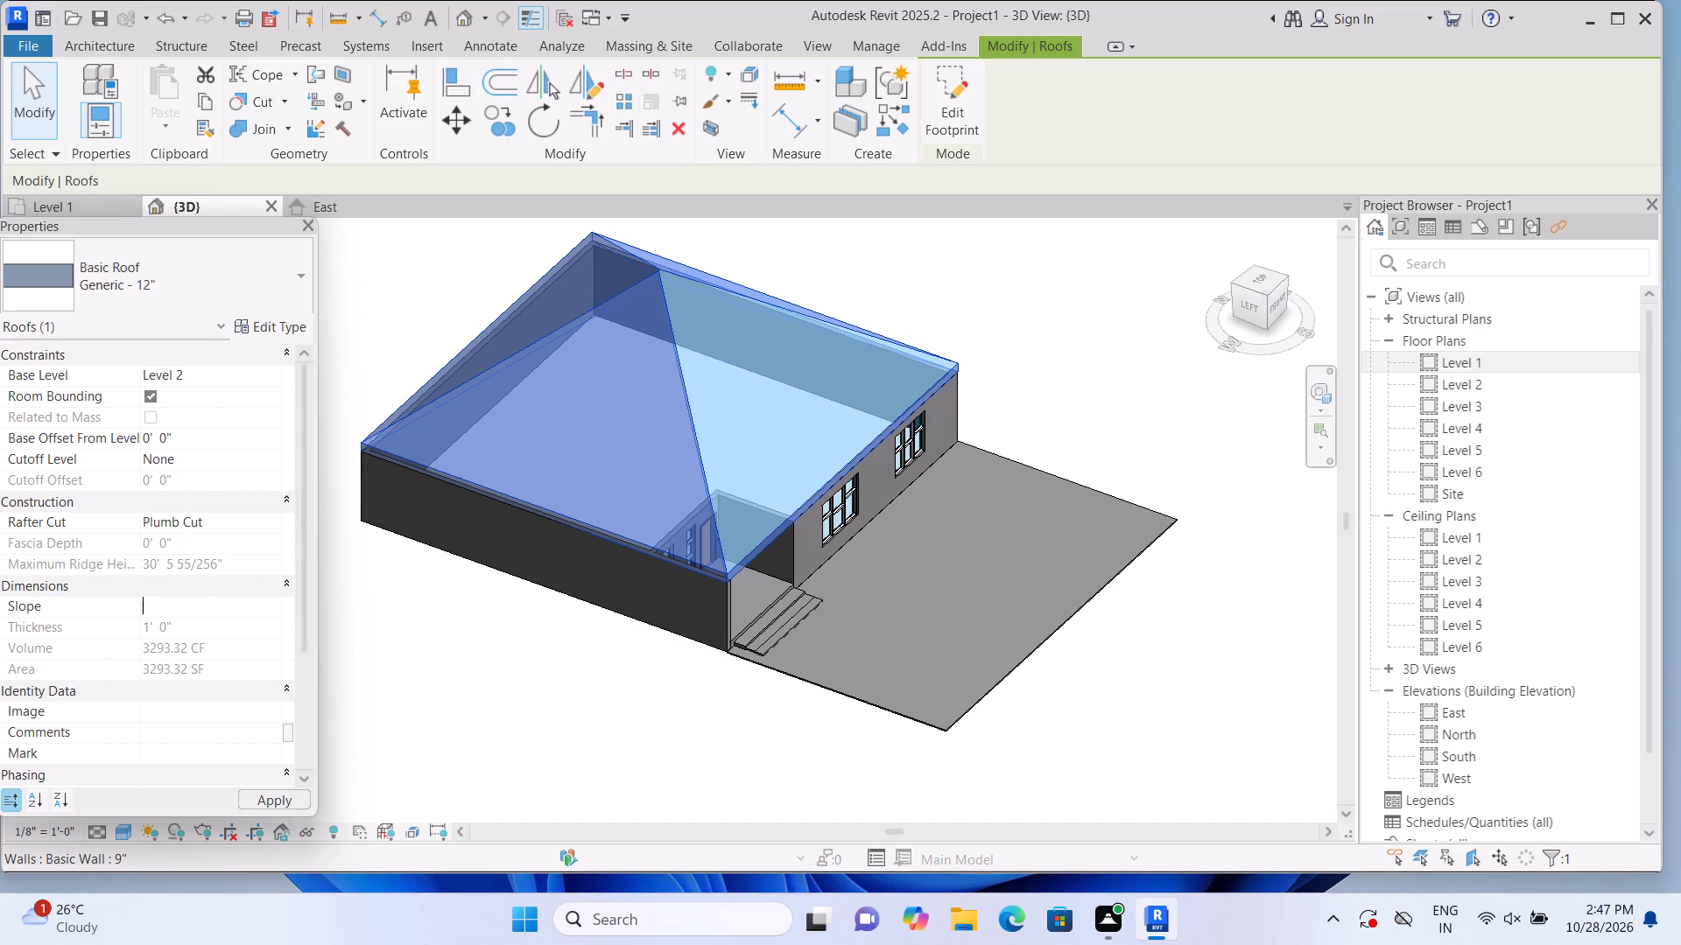
{"action": "key", "text": "0"}
{"action": "key", "text": "Return"}
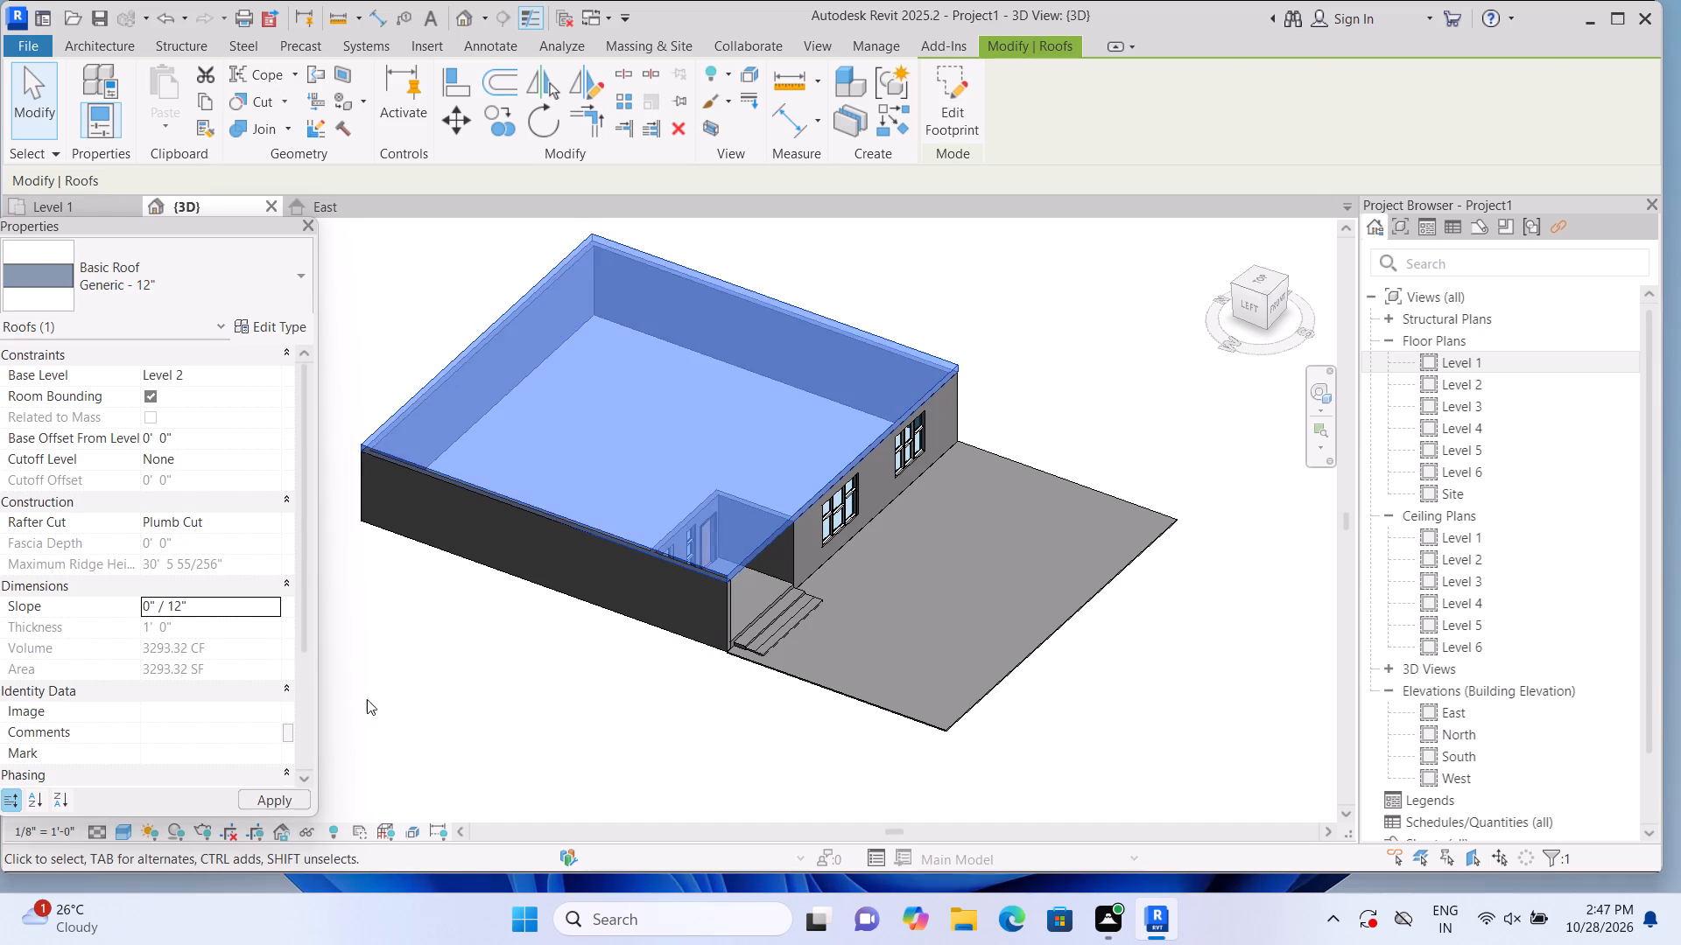
{"action": "left_click", "coordinate": [412, 712]}
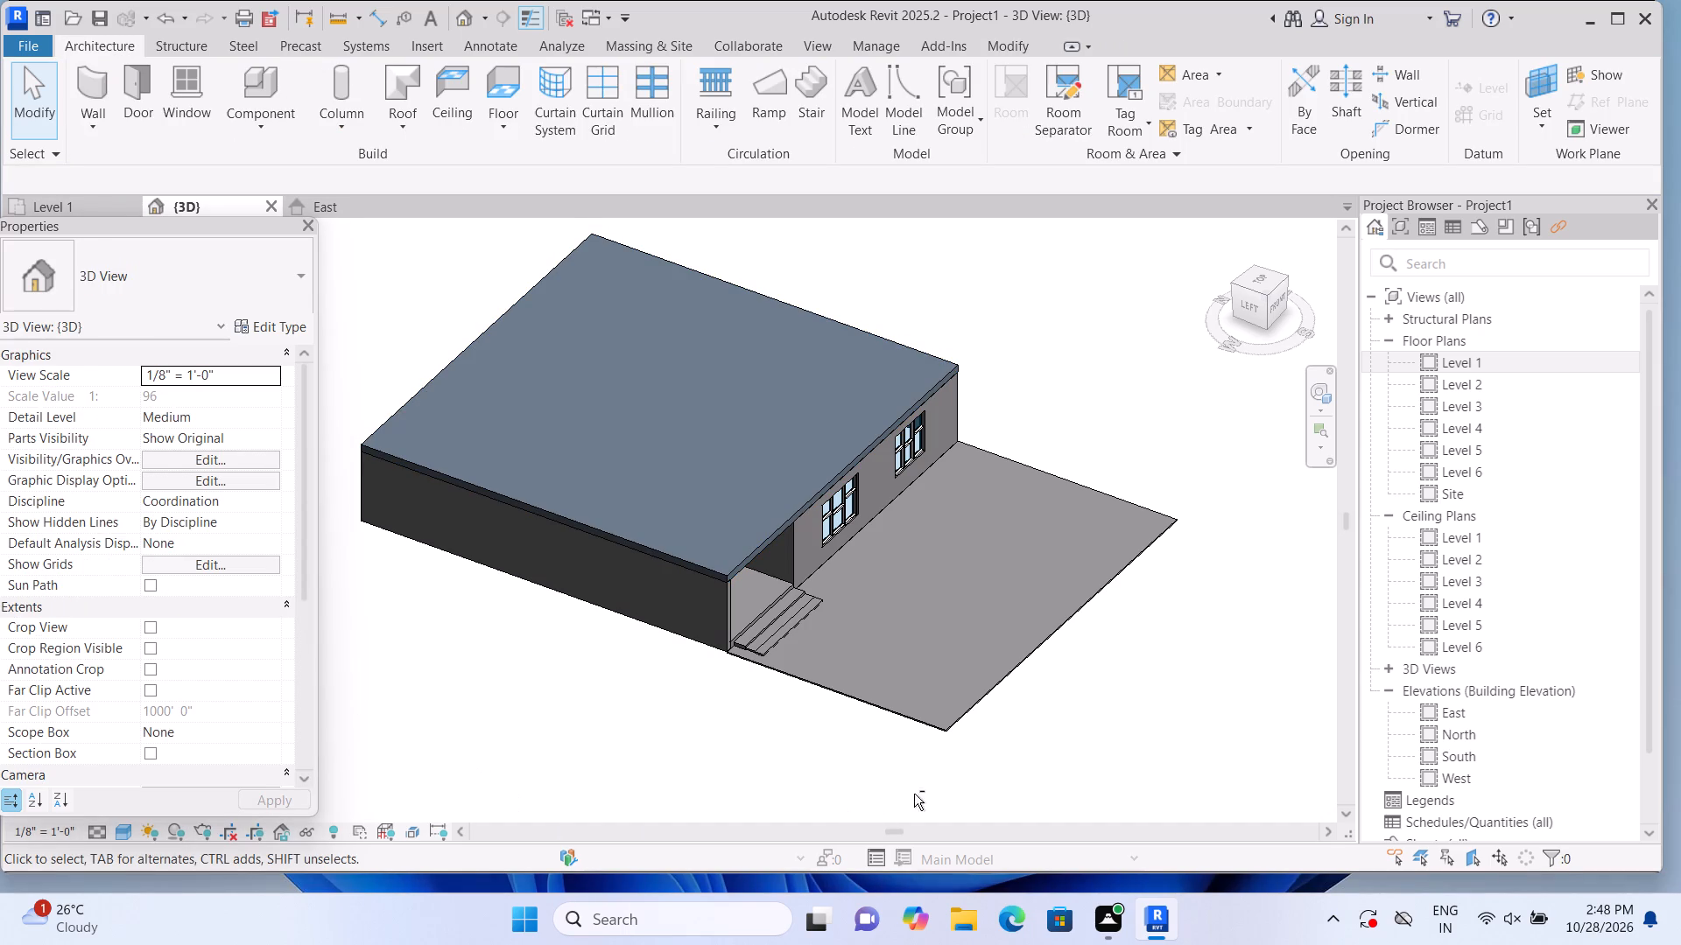
Examine the building's front in 3D, checking the flat roof, entrance steps, door and windows.
{"action": "middle_click_drag", "start_coordinate": [1087, 723], "coordinate": [855, 563], "text": "shift"}
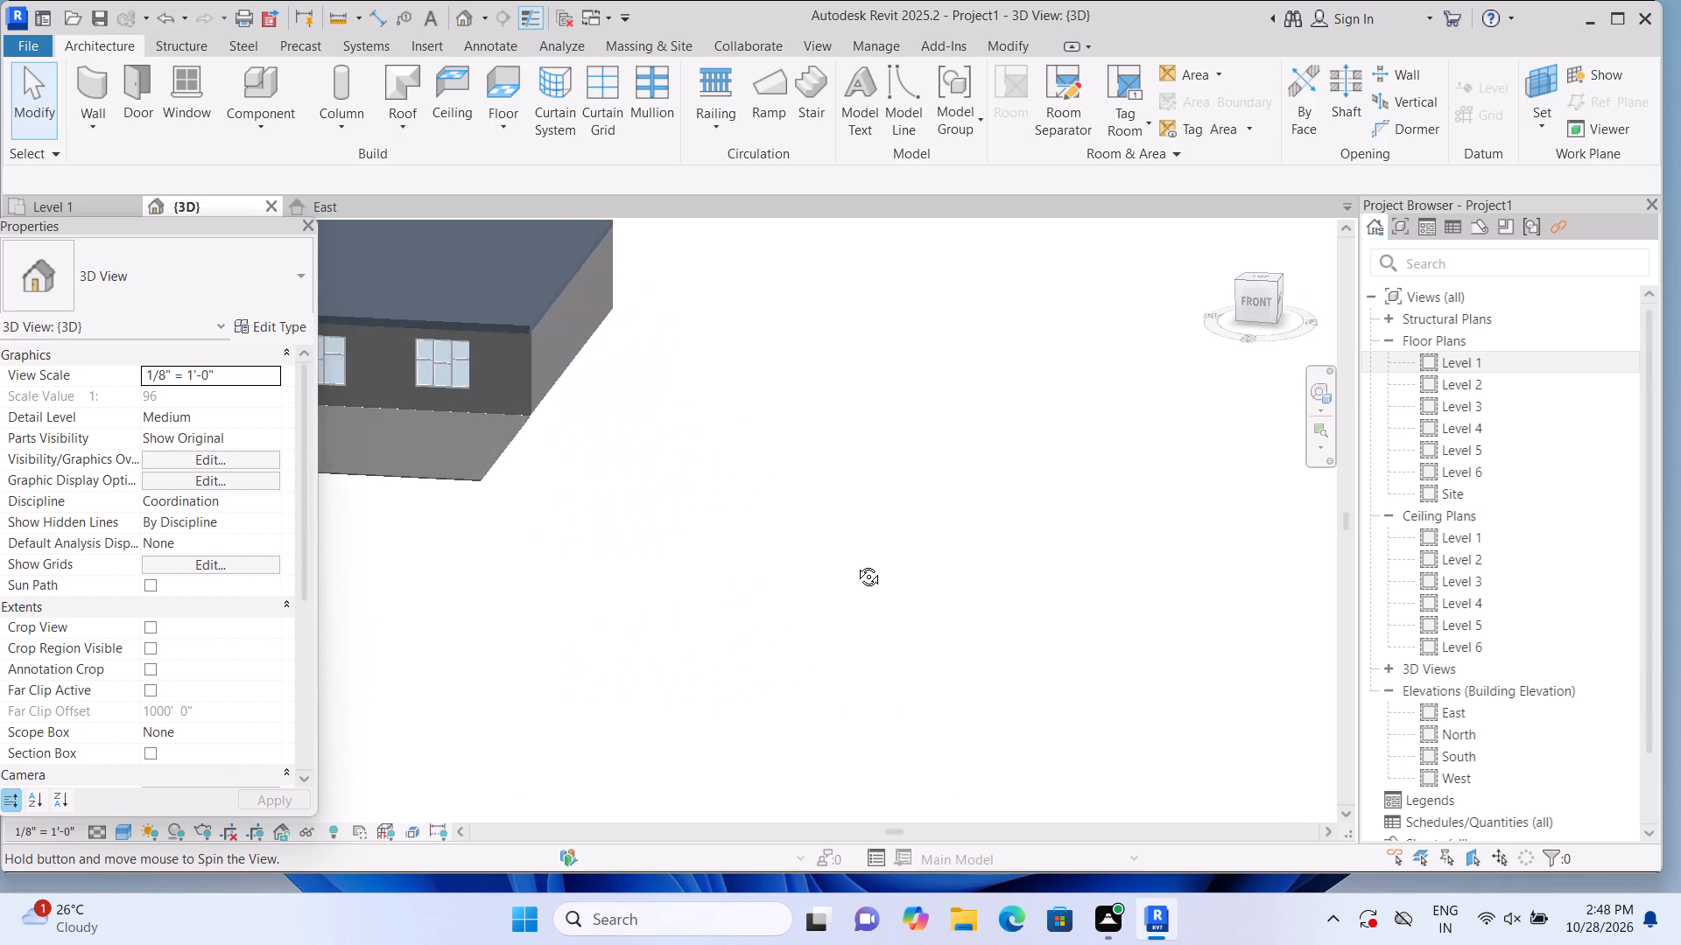
{"action": "middle_click_drag", "start_coordinate": [855, 563], "coordinate": [861, 548], "text": "shift"}
{"action": "middle_click_drag", "start_coordinate": [839, 519], "coordinate": [1040, 626]}
{"action": "middle_click_drag", "start_coordinate": [898, 603], "coordinate": [1127, 680]}
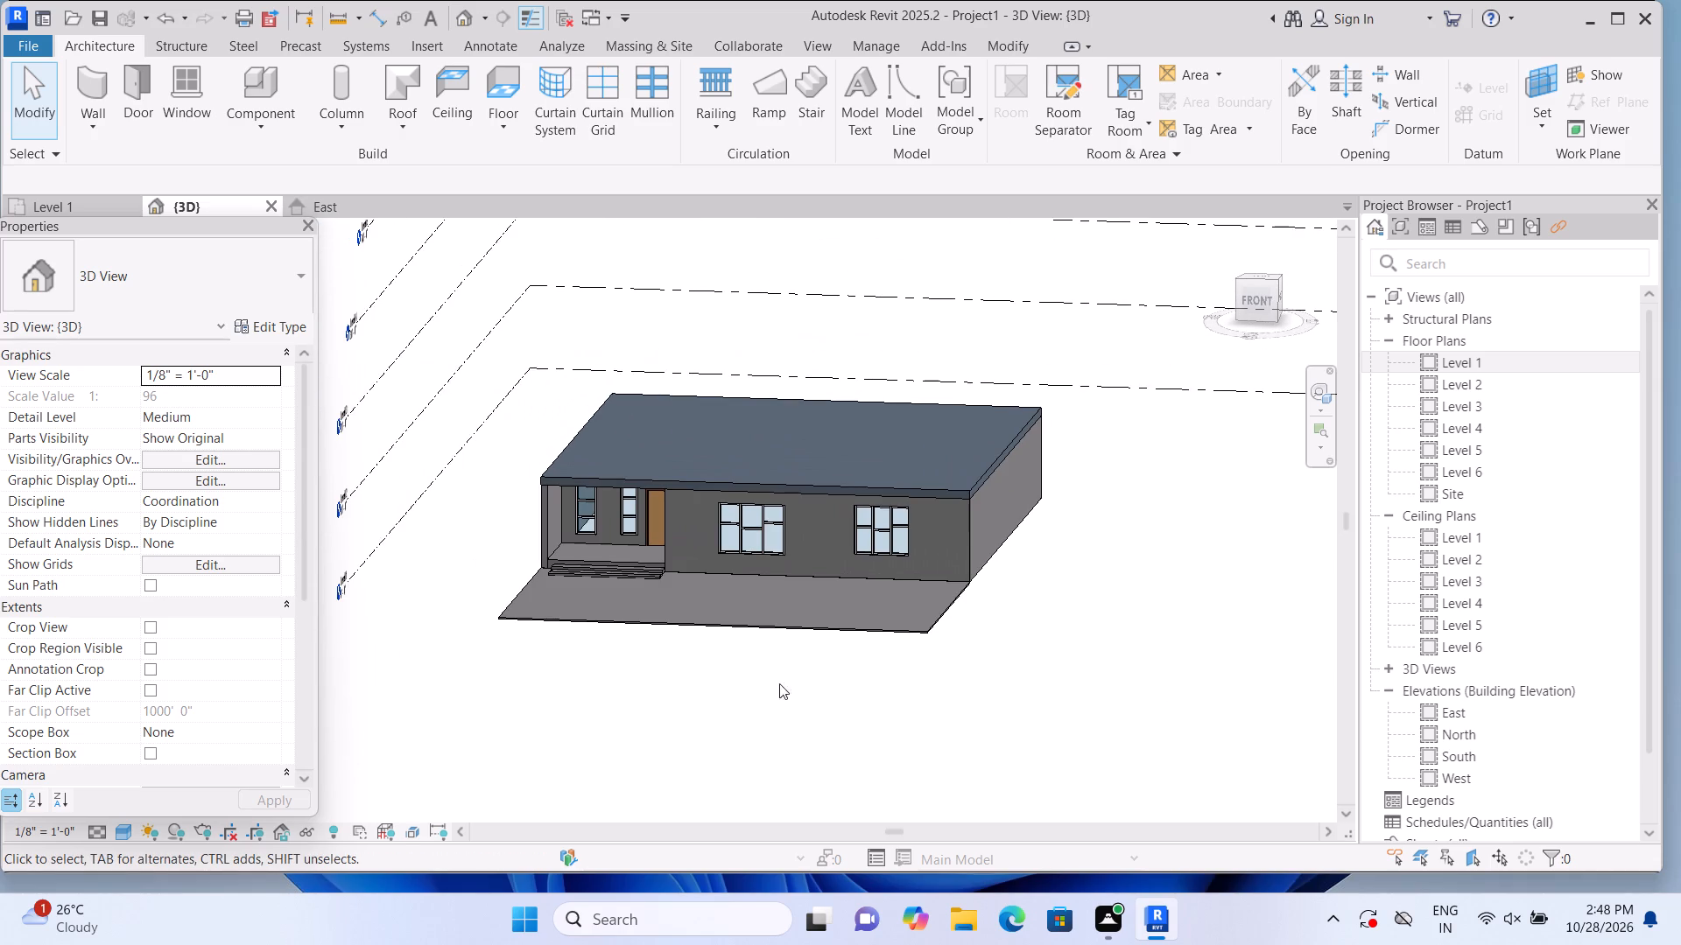
{"action": "scroll", "coordinate": [686, 633], "scroll_direction": "up", "scroll_amount": 7}
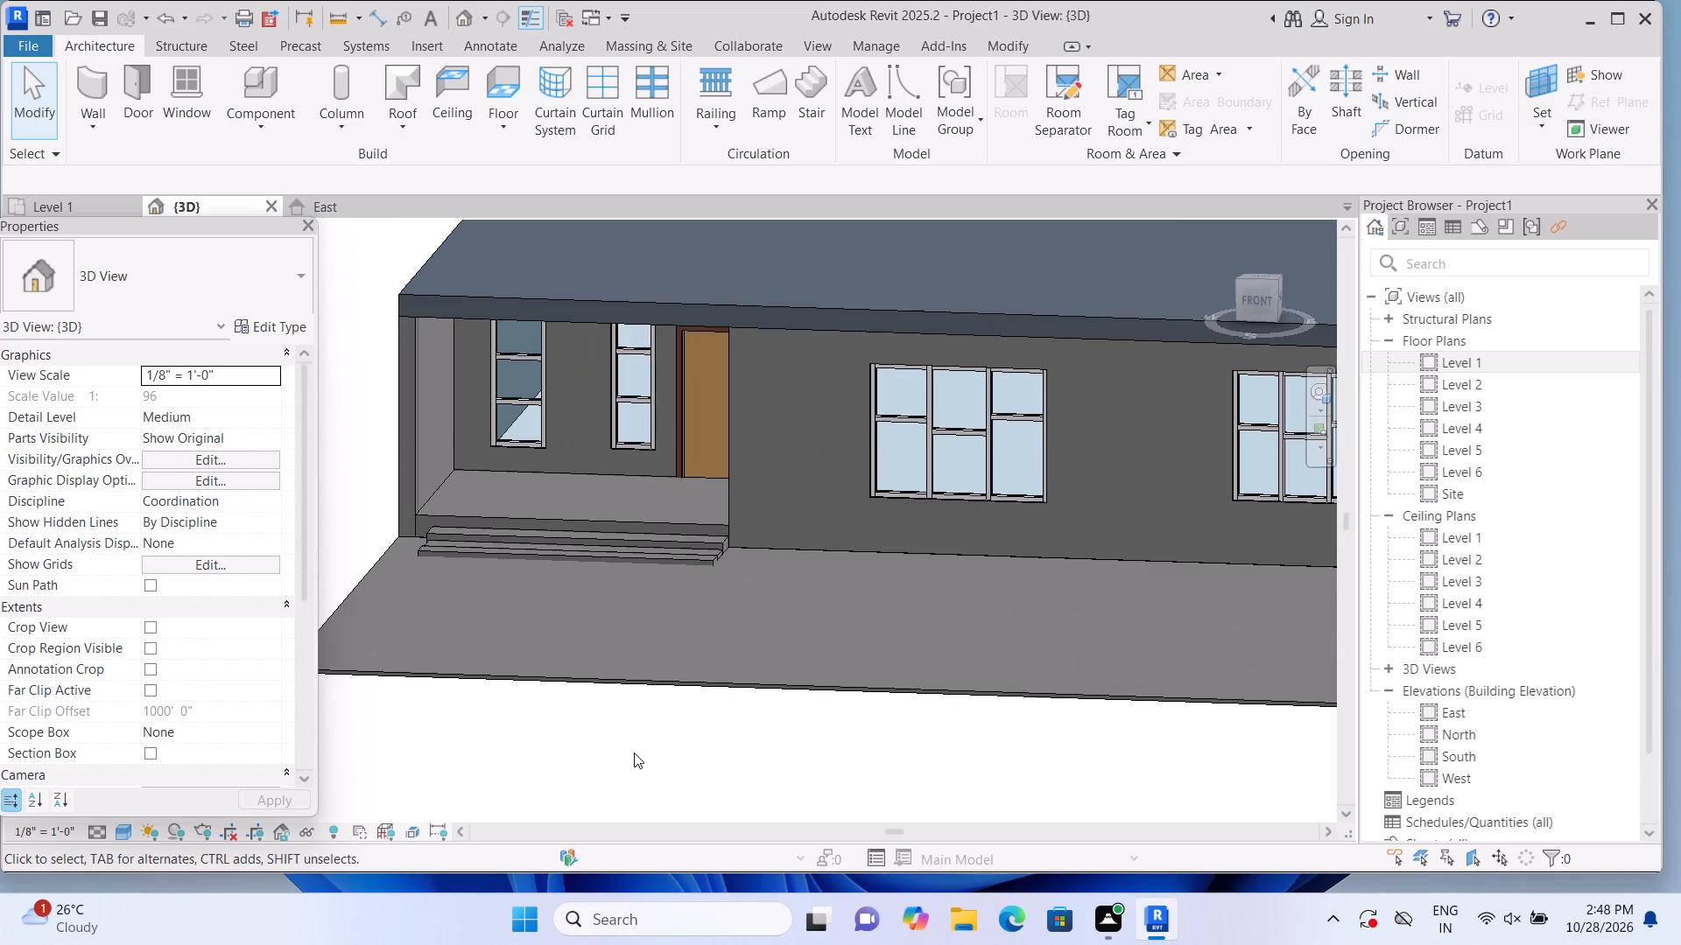
{"action": "scroll", "coordinate": [629, 519], "scroll_direction": "up", "scroll_amount": 6}
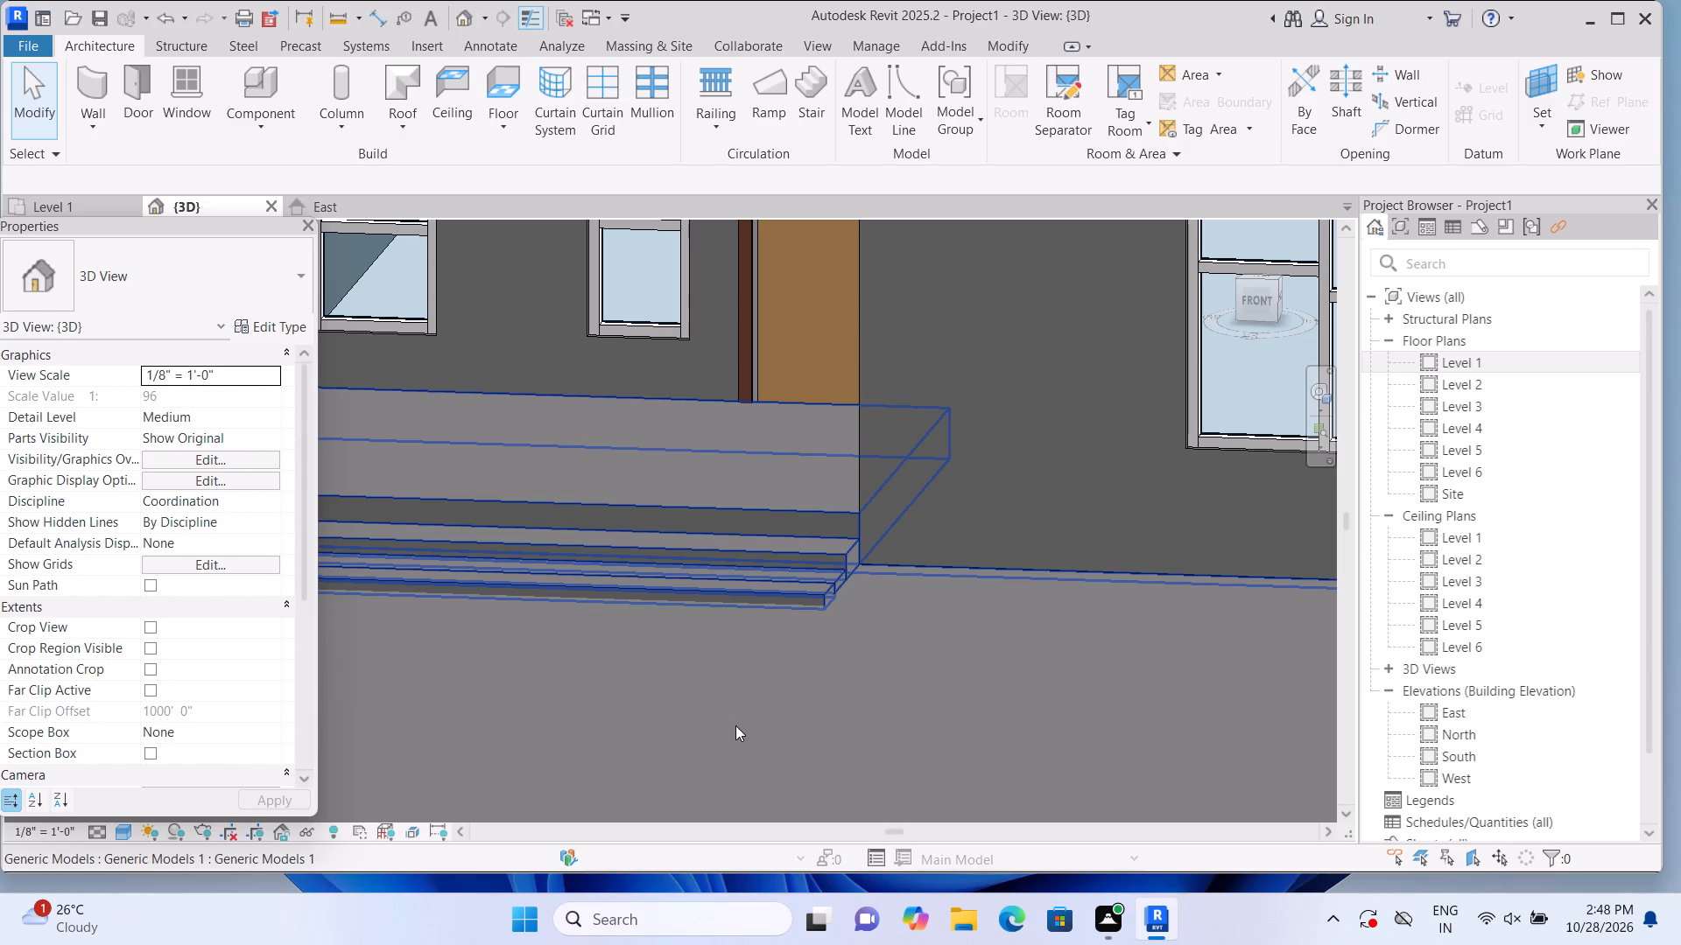
{"action": "key", "text": "Escape"}
{"action": "scroll", "coordinate": [763, 773], "scroll_direction": "down", "scroll_amount": 4}
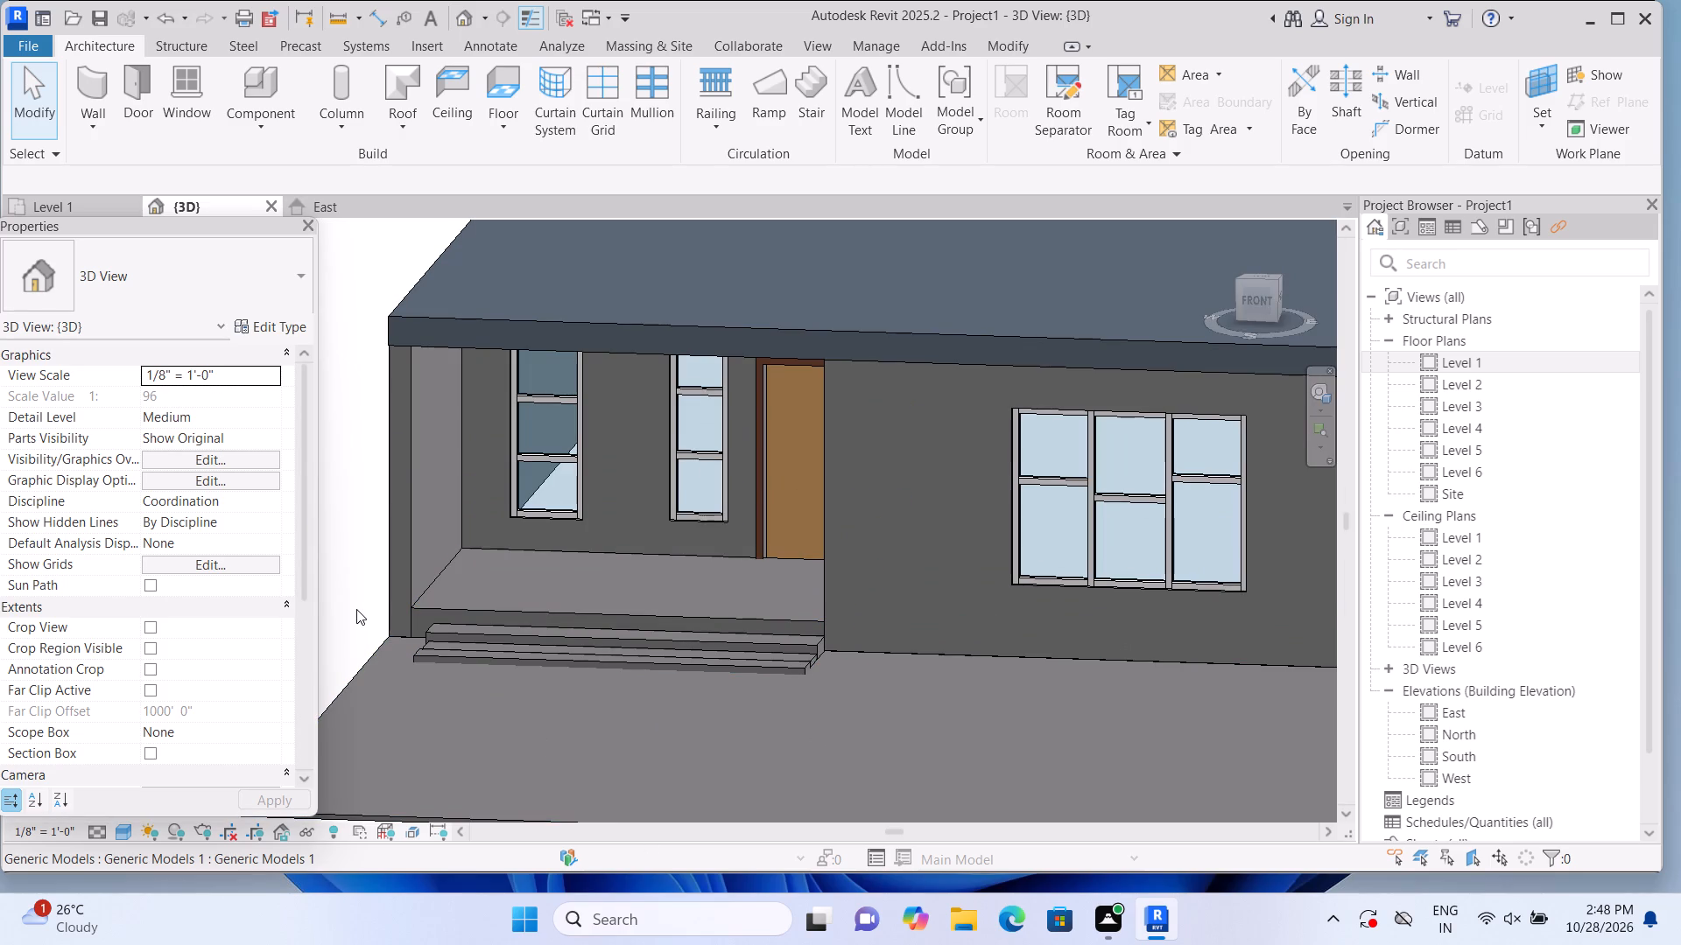
{"action": "scroll", "coordinate": [356, 609], "scroll_direction": "down", "scroll_amount": 4}
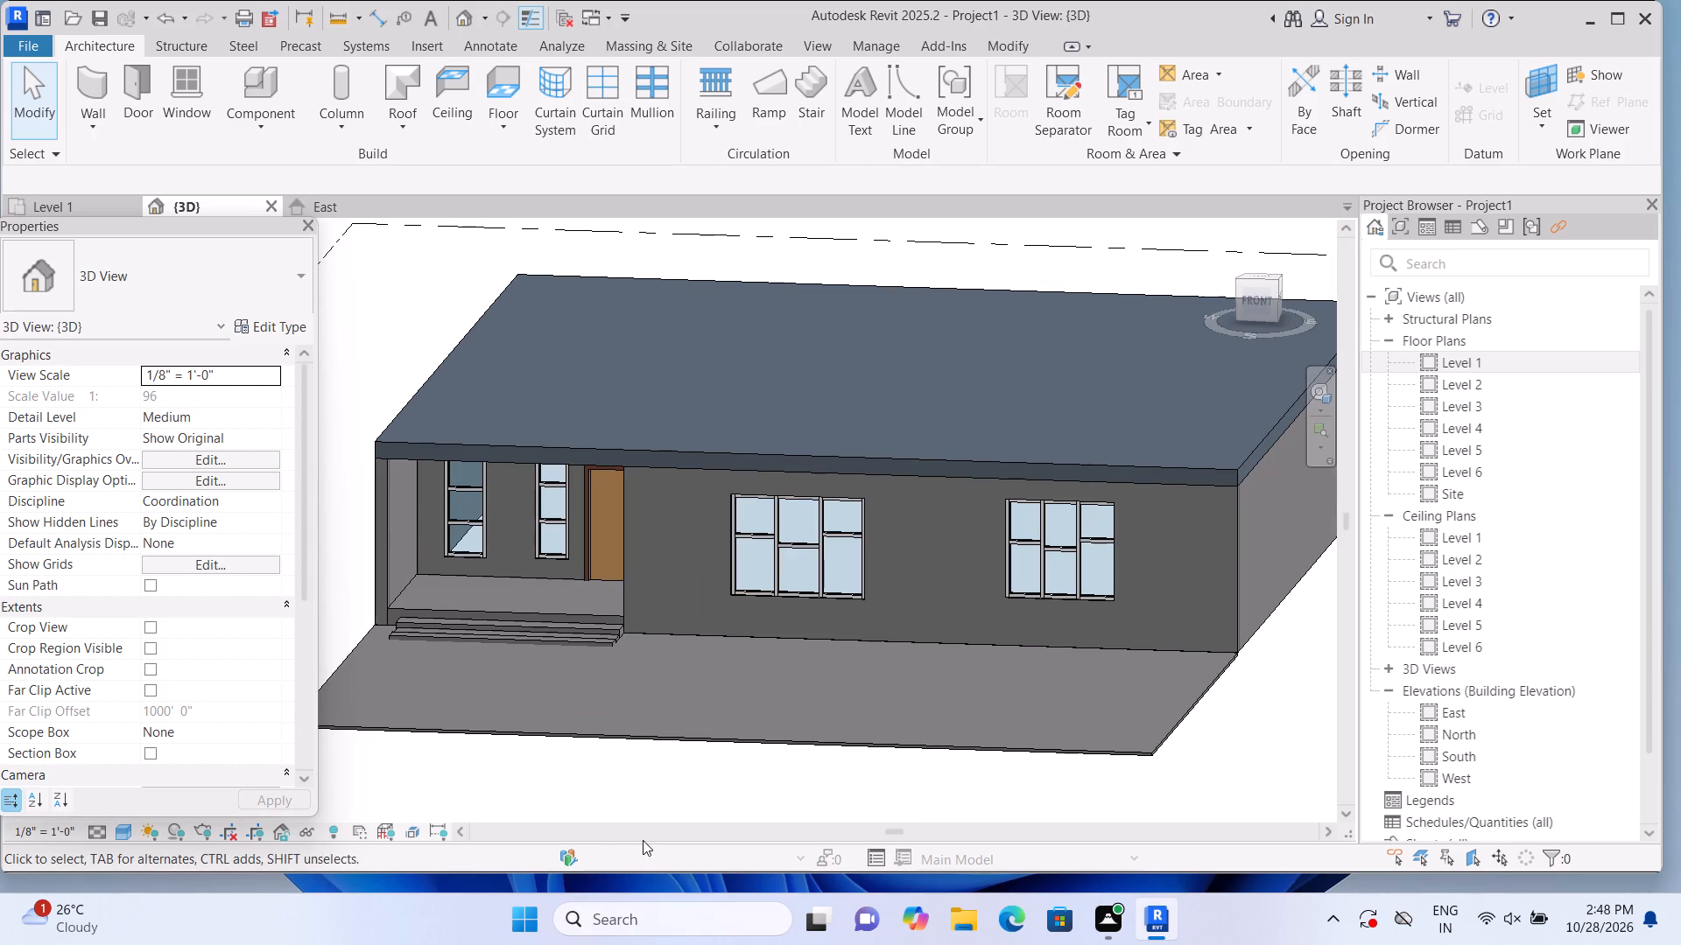
Open the Level 2 floor plan.
{"action": "double_click", "coordinate": [1426, 381]}
{"action": "middle_click_drag", "start_coordinate": [867, 776], "coordinate": [897, 770]}
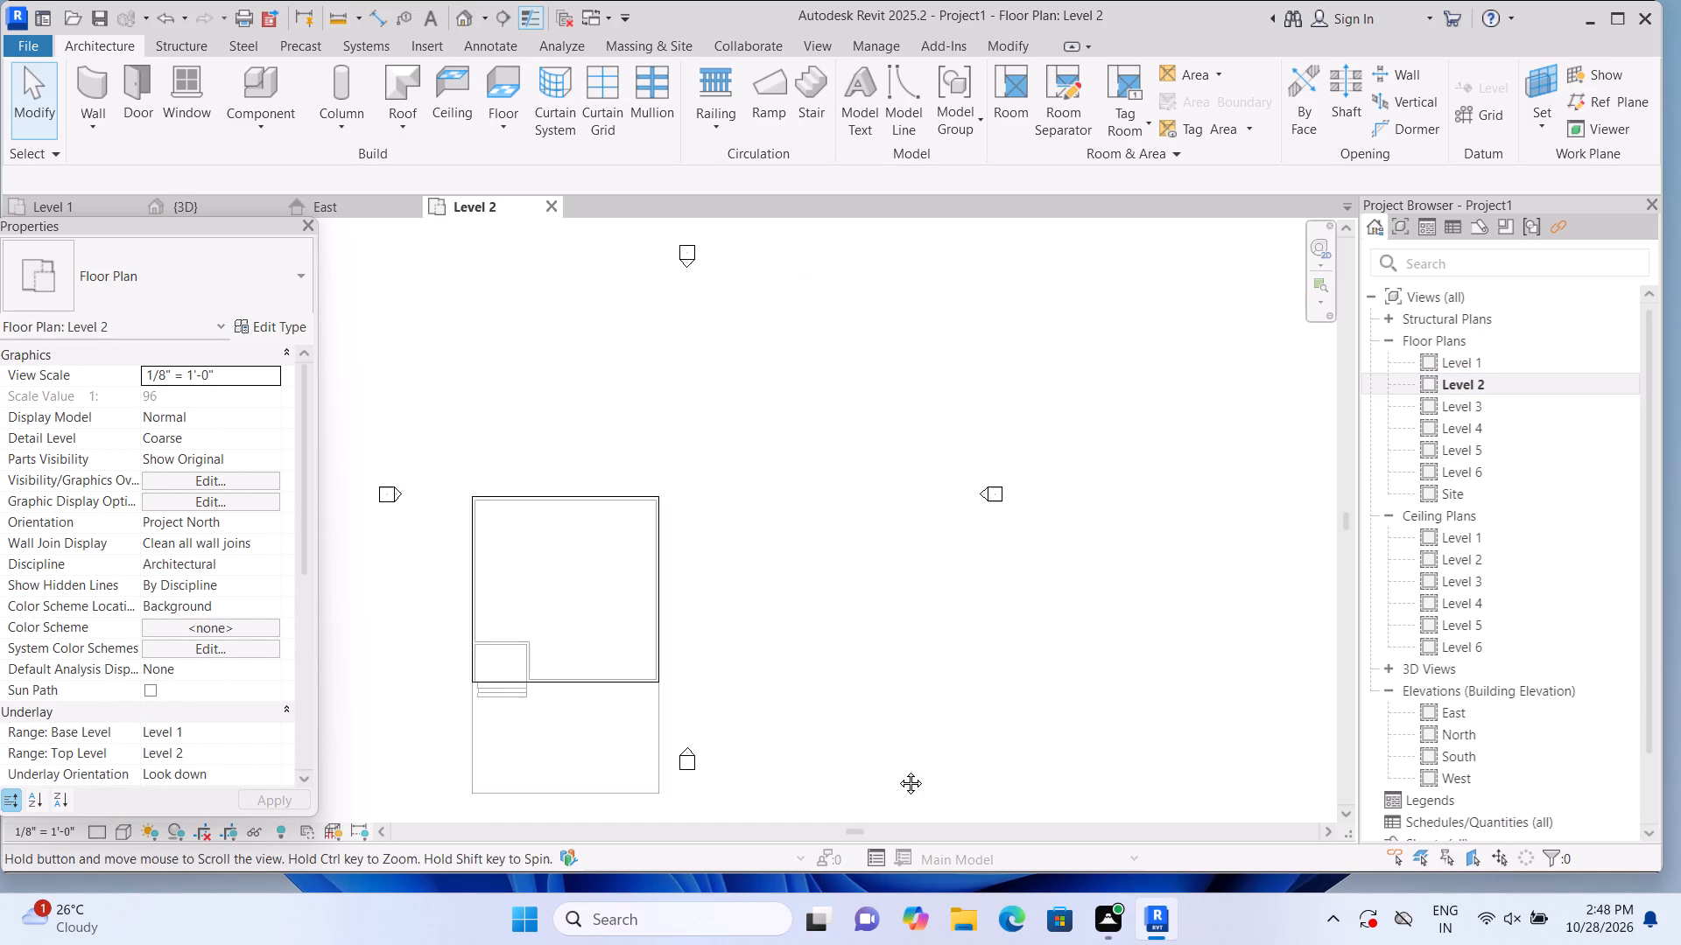
{"action": "middle_click_drag", "start_coordinate": [897, 770], "coordinate": [1035, 675]}
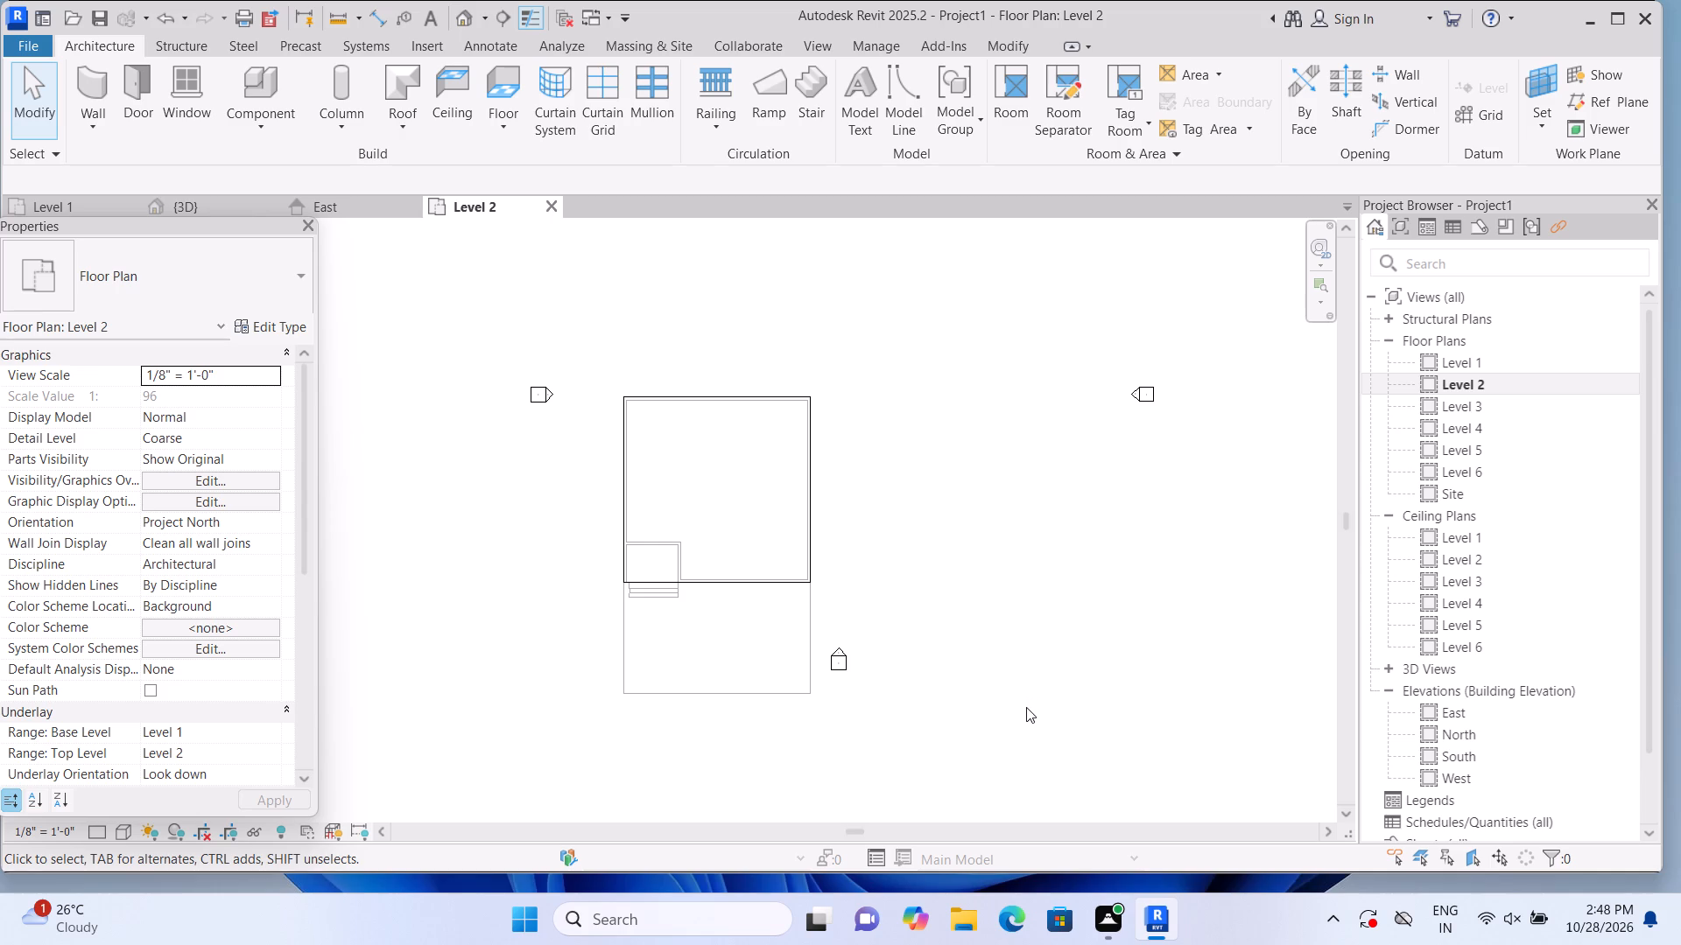
Open the Level 3 floor plan and set its underlay base level to Level 2.
{"action": "left_click", "coordinate": [1427, 408]}
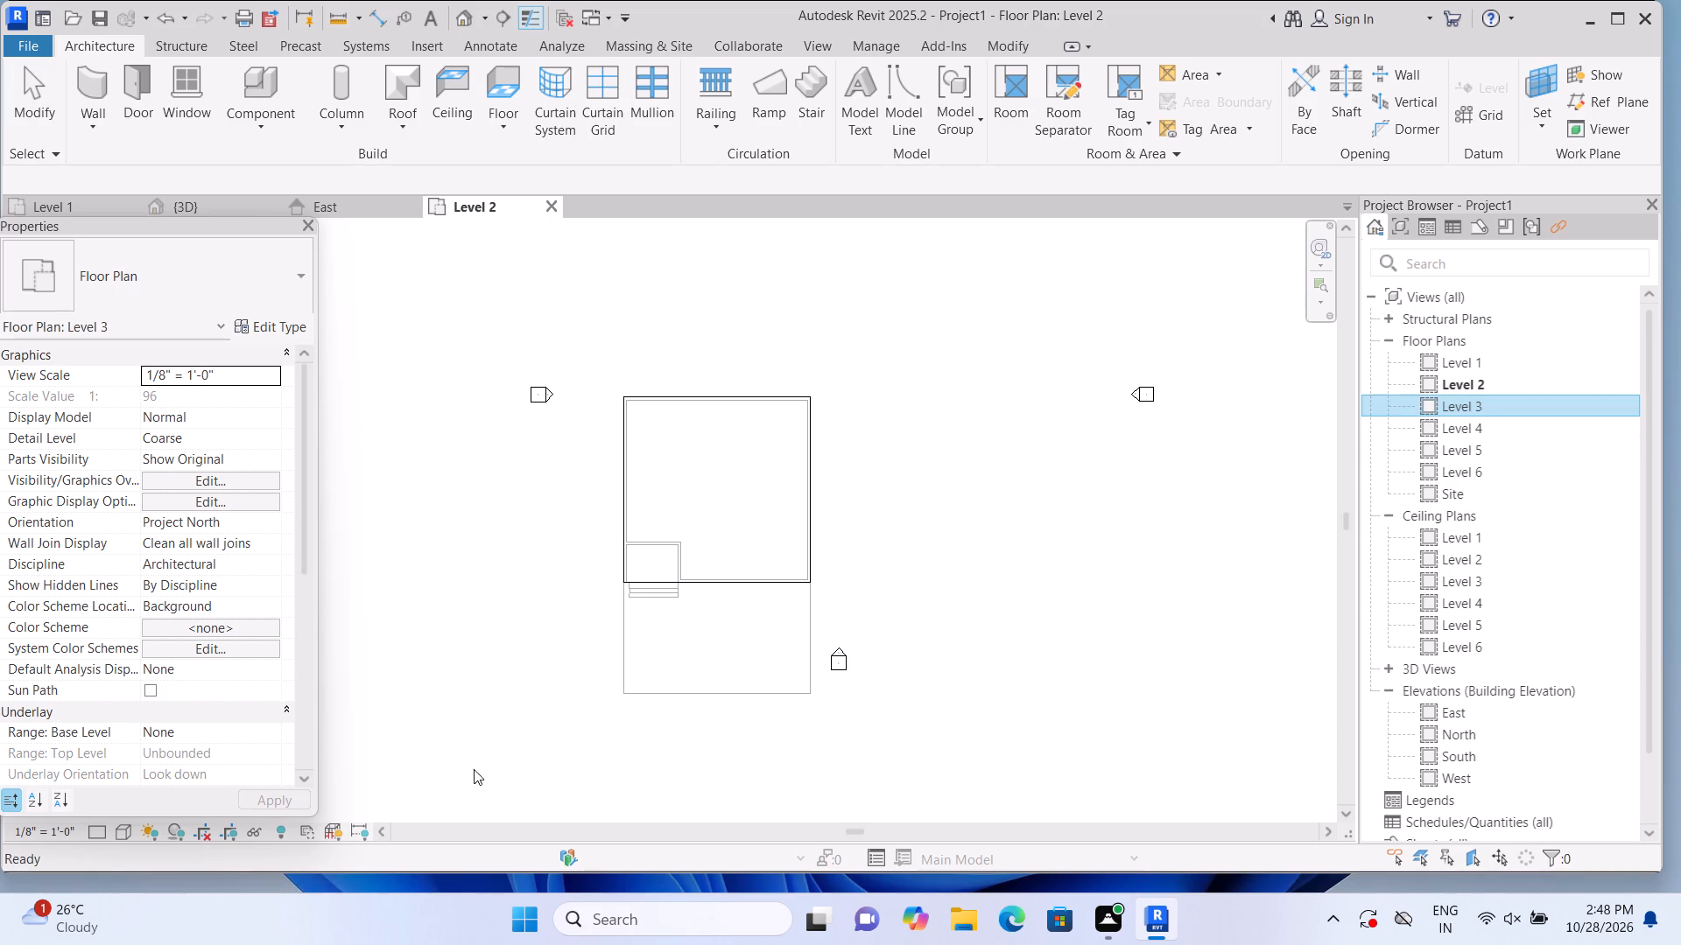
{"action": "double_click", "coordinate": [1429, 403]}
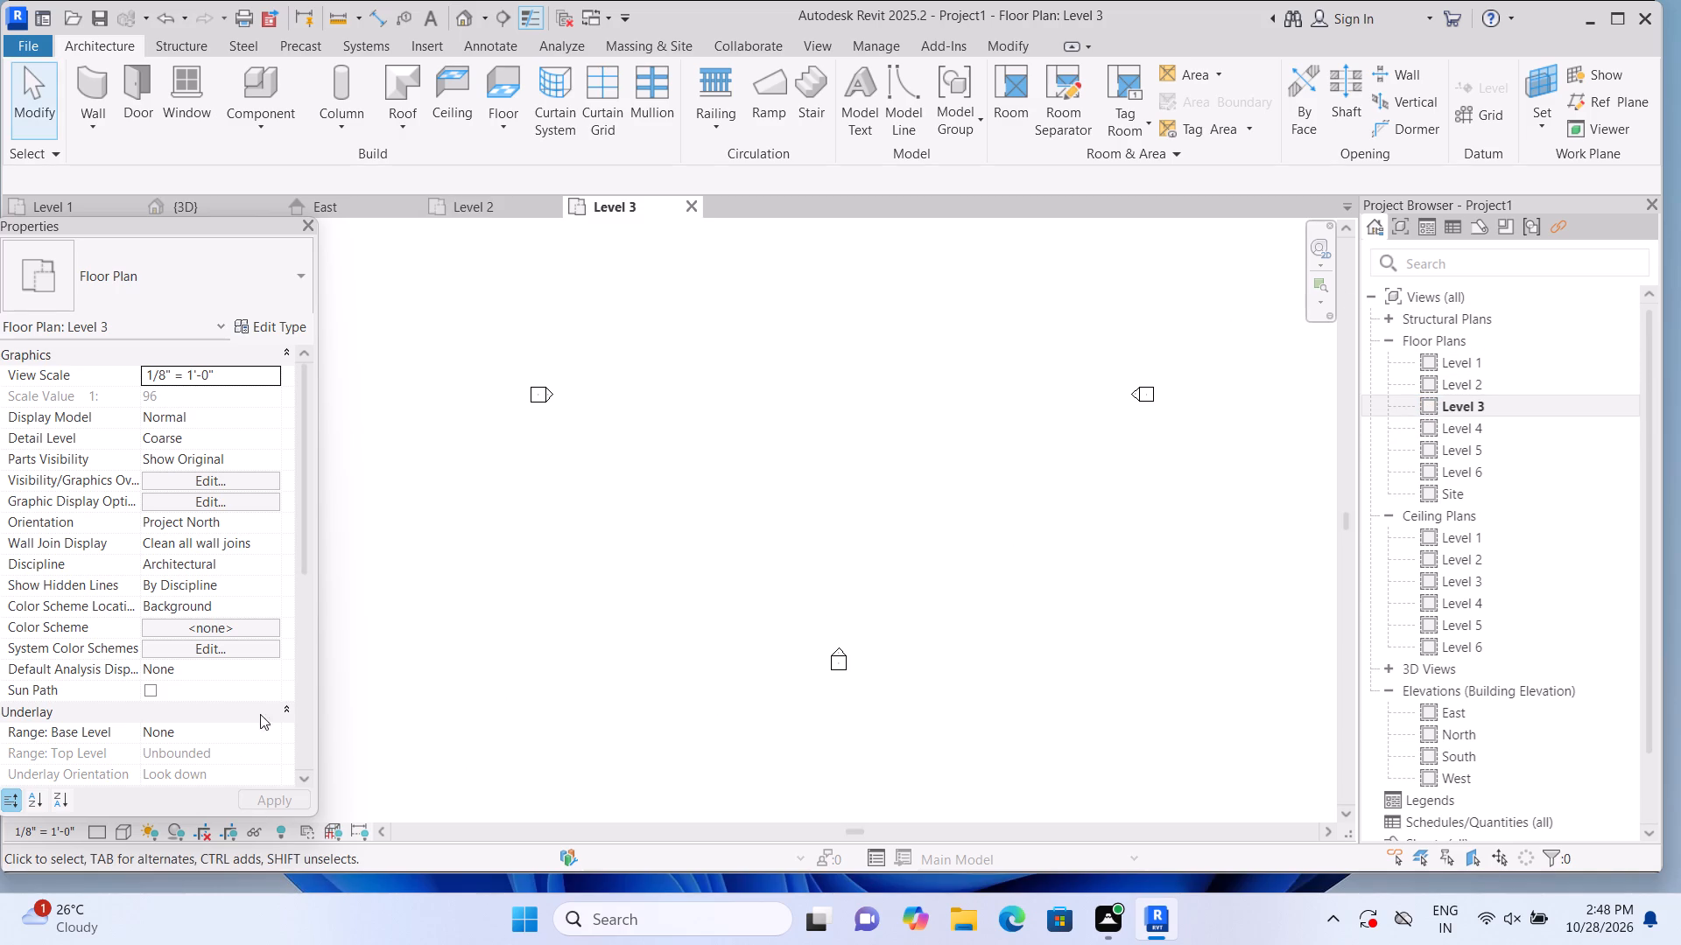
{"action": "left_click", "coordinate": [282, 703]}
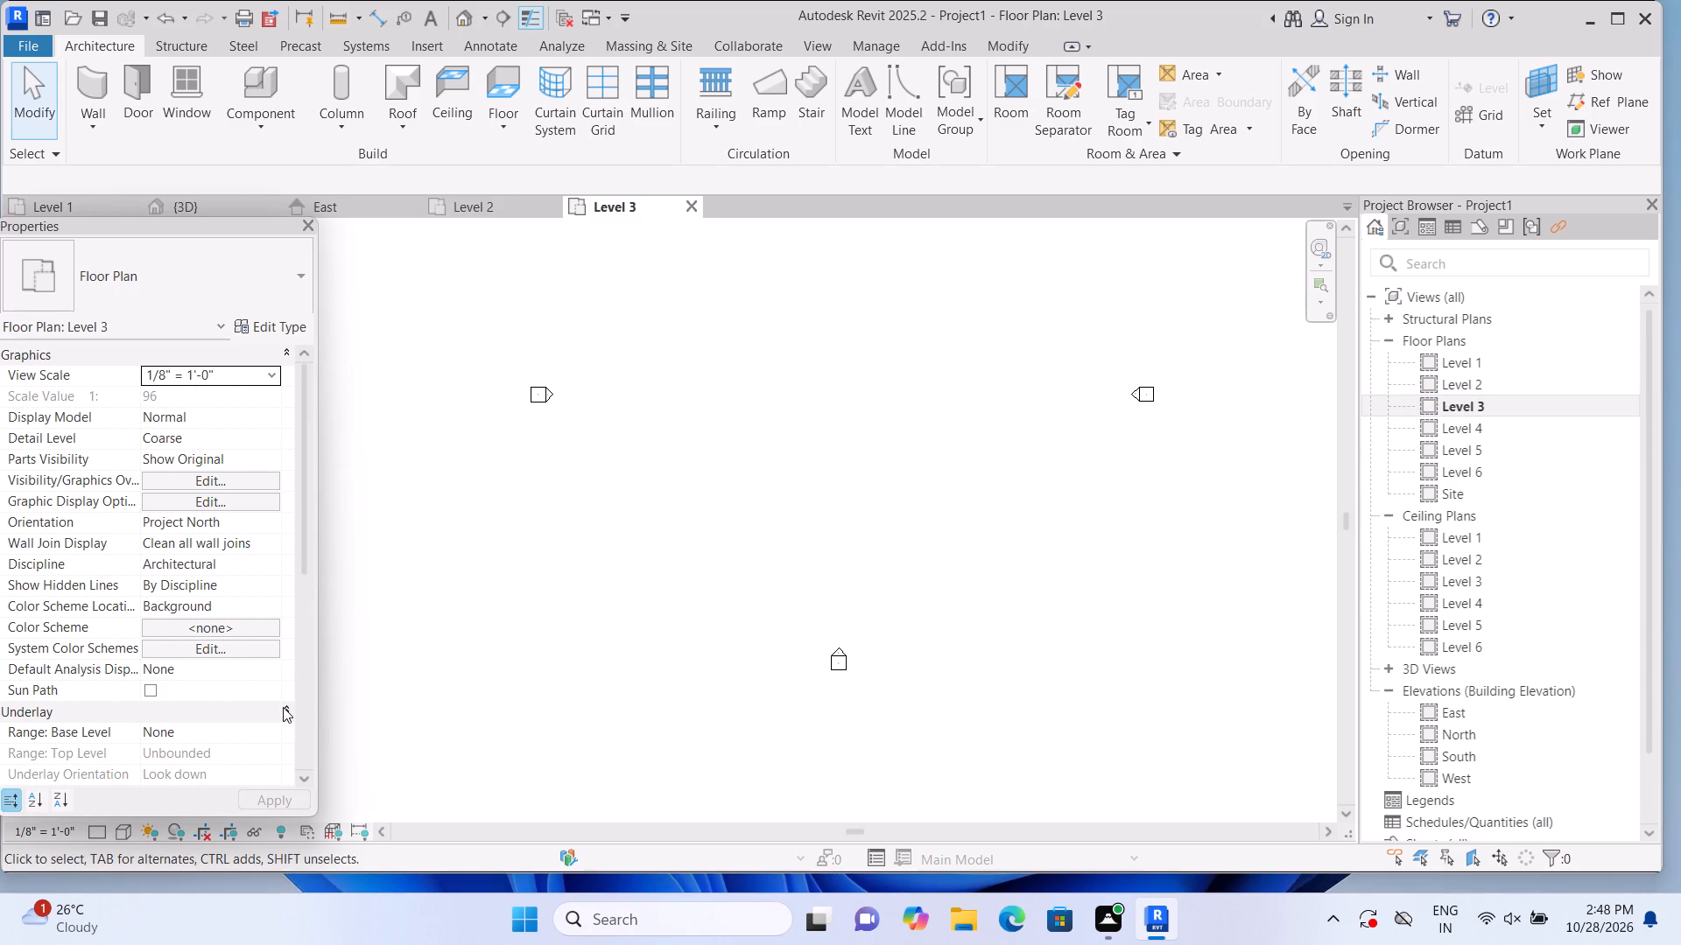
{"action": "left_click", "coordinate": [285, 707]}
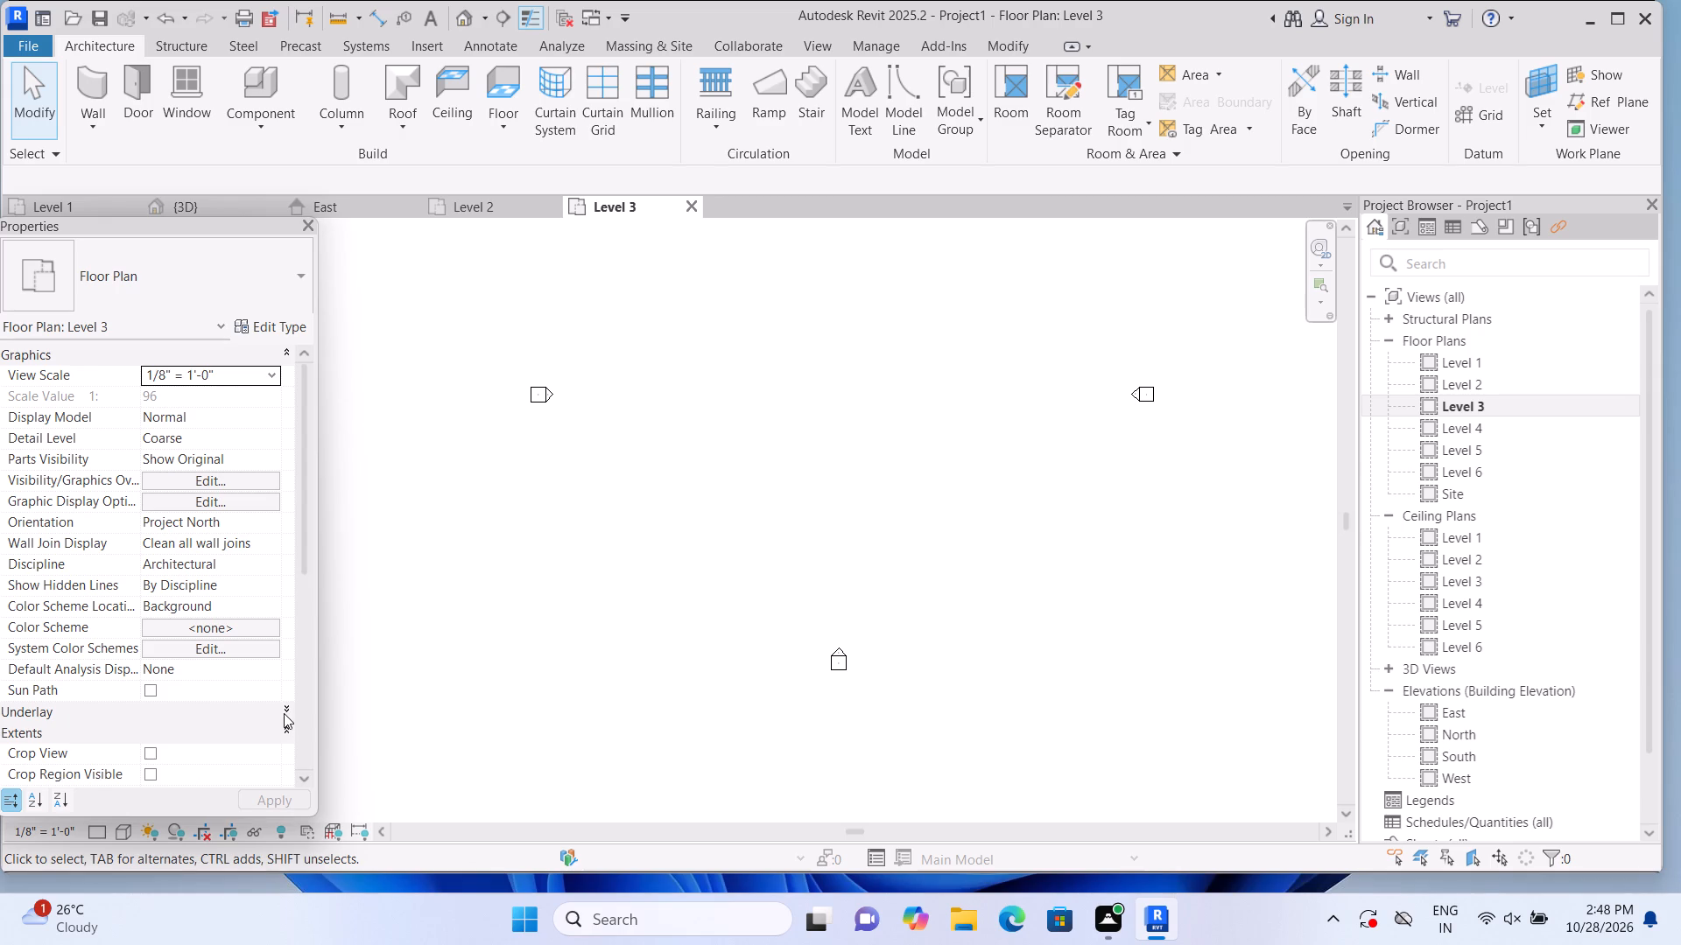
{"action": "left_click", "coordinate": [284, 706]}
{"action": "left_click", "coordinate": [249, 734]}
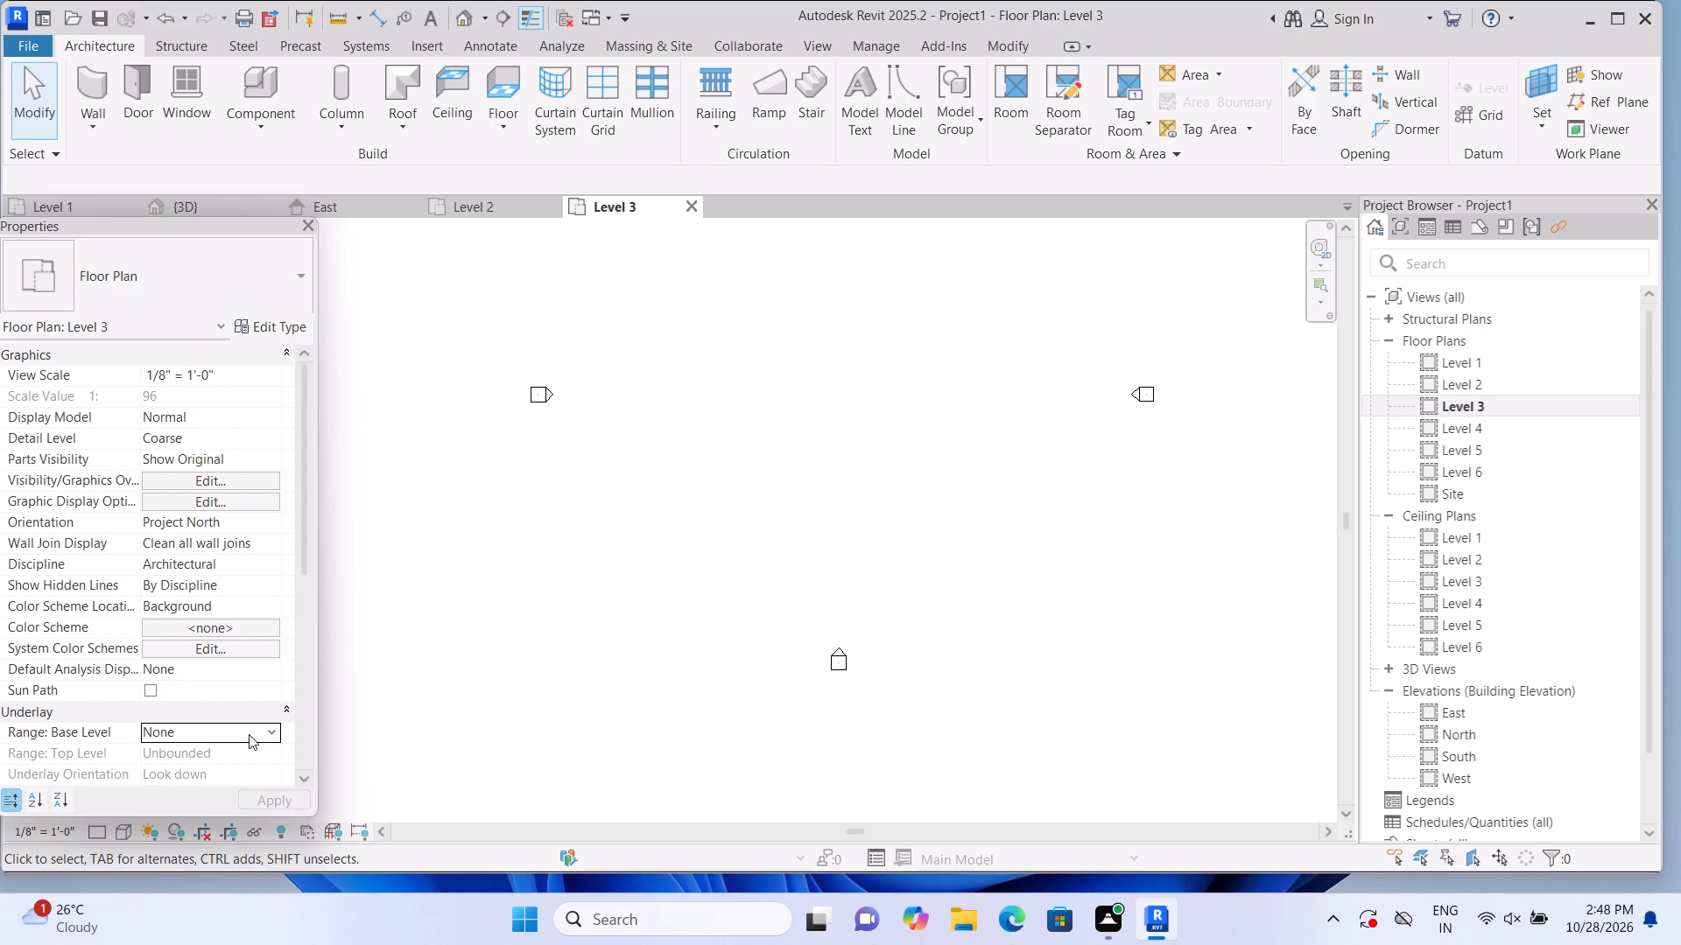
{"action": "left_click", "coordinate": [276, 724]}
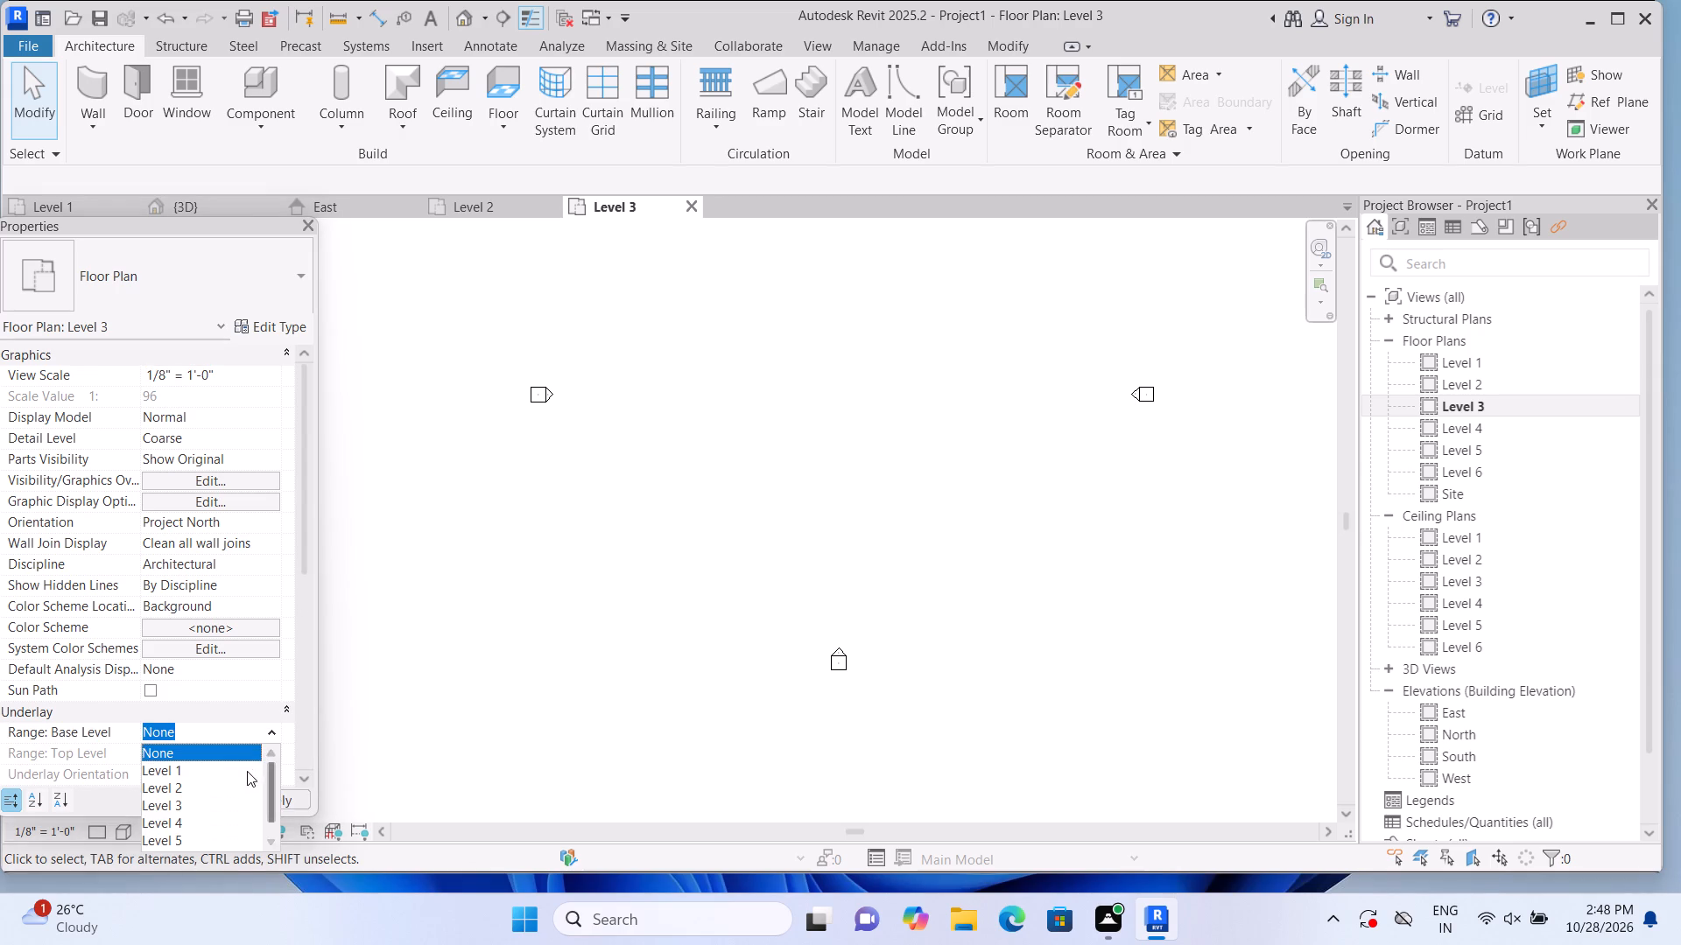
{"action": "left_click", "coordinate": [204, 795]}
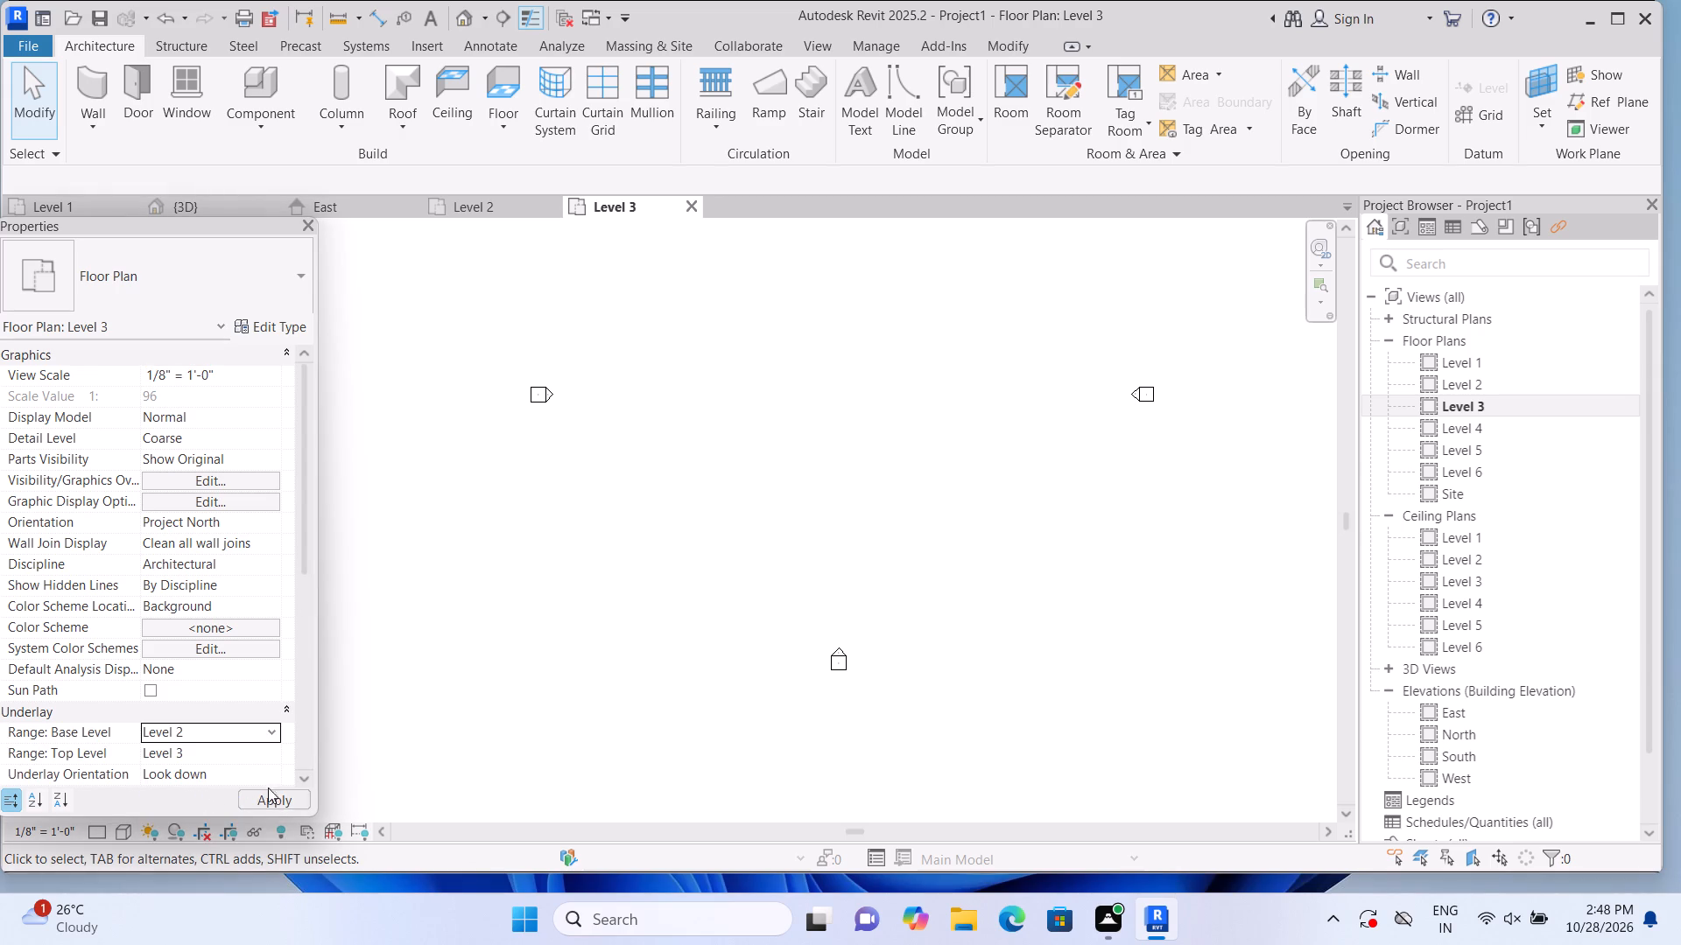
{"action": "left_click", "coordinate": [272, 800]}
{"action": "scroll", "coordinate": [658, 460], "scroll_direction": "up", "scroll_amount": 1}
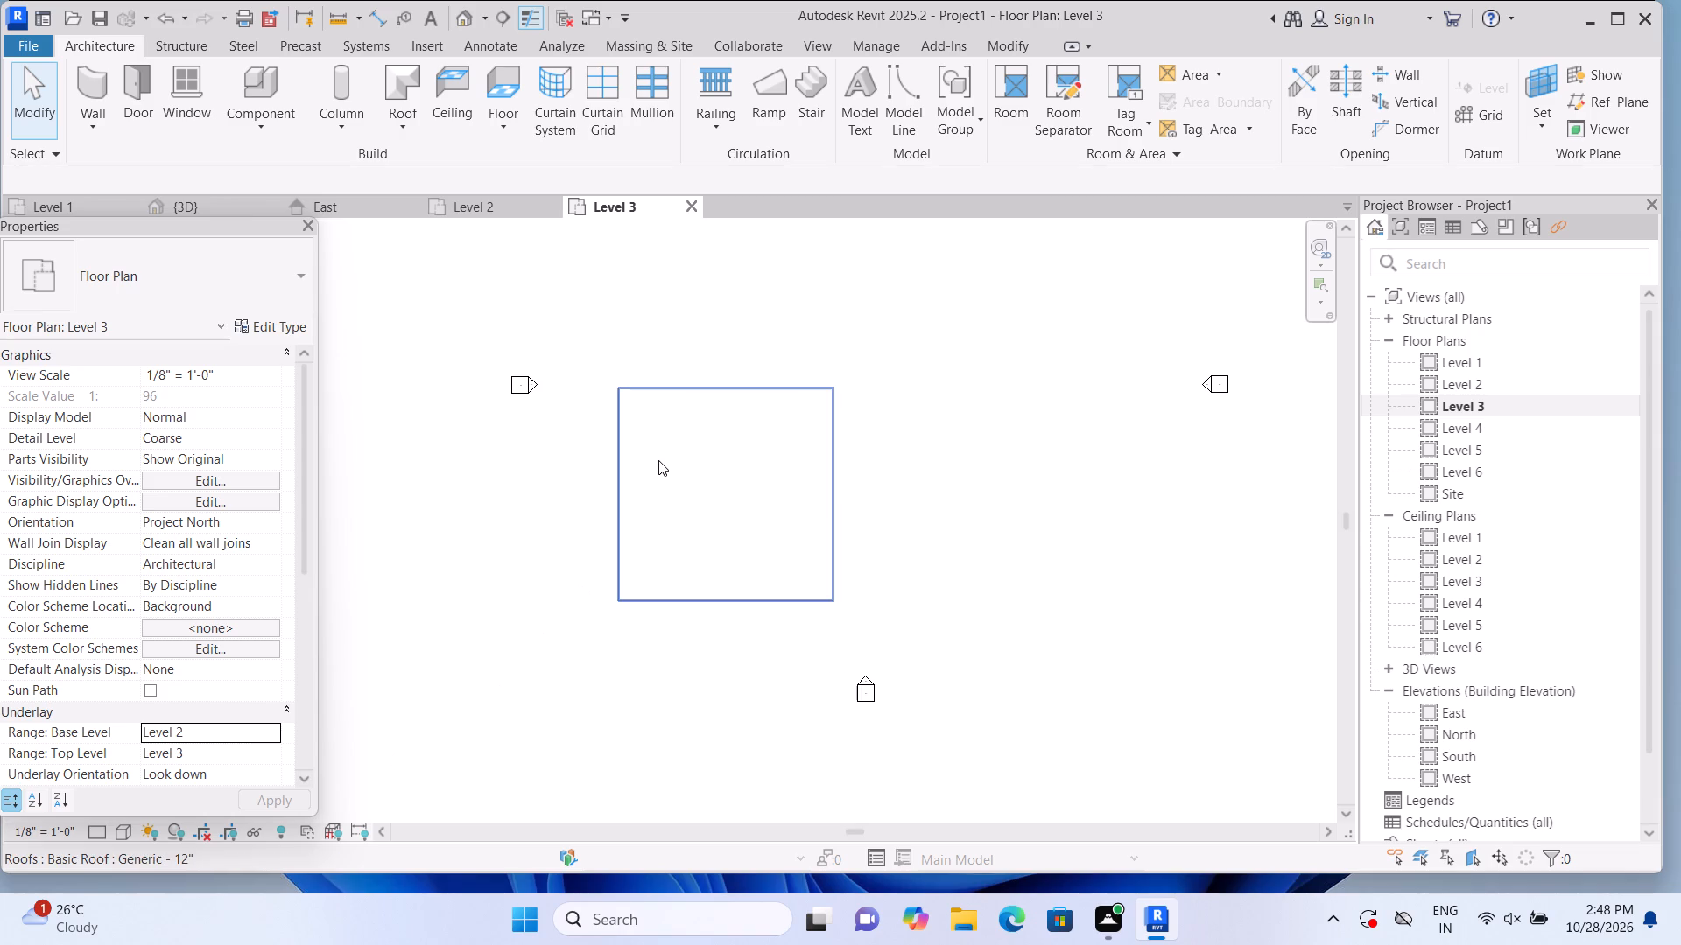
{"action": "scroll", "coordinate": [658, 462], "scroll_direction": "up", "scroll_amount": 1}
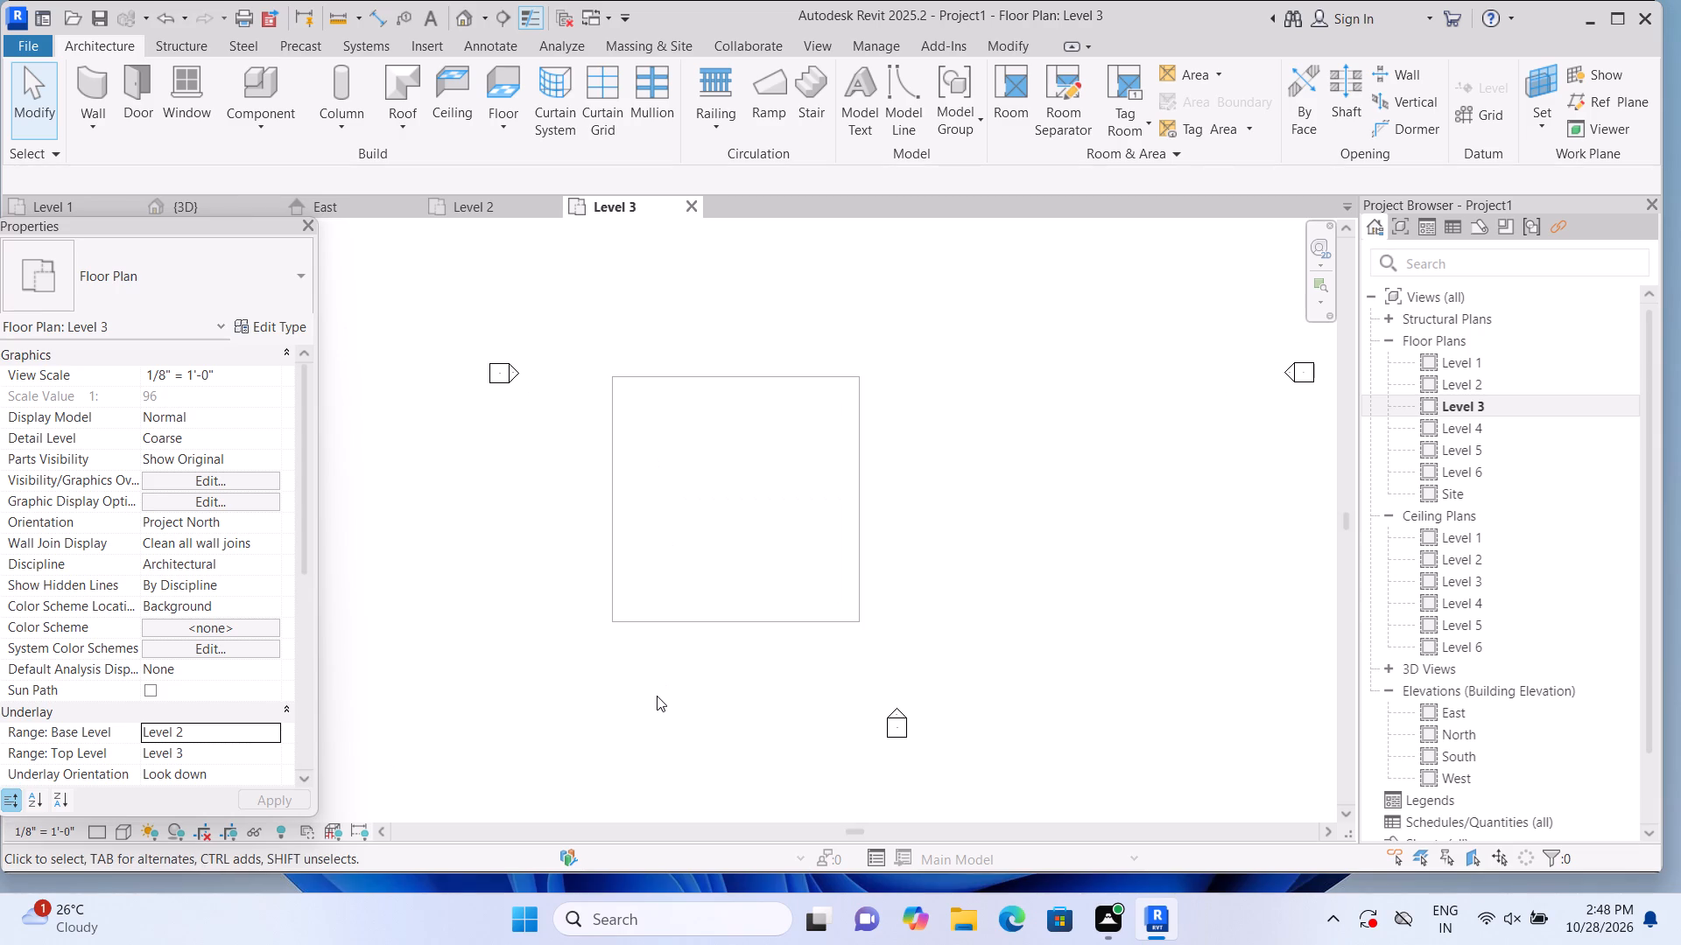
Return to the Level 2 floor plan and set its underlay base level to Level 2.
{"action": "left_click", "coordinate": [1426, 386]}
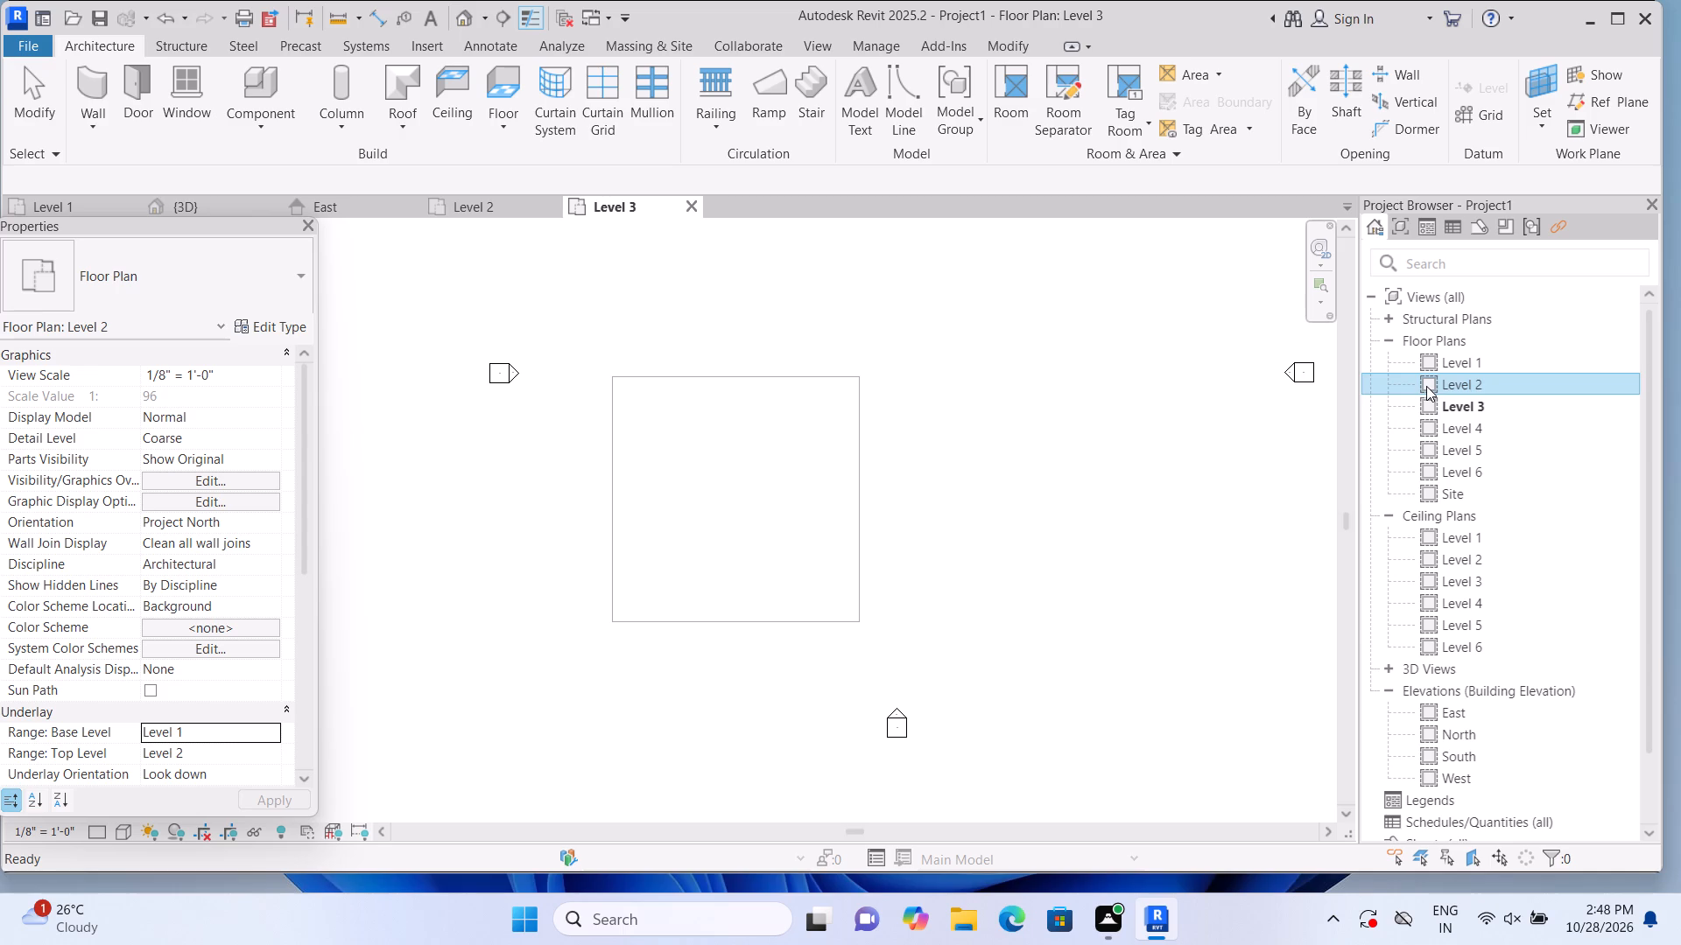
{"action": "left_click", "coordinate": [1426, 386]}
{"action": "double_click", "coordinate": [1426, 386]}
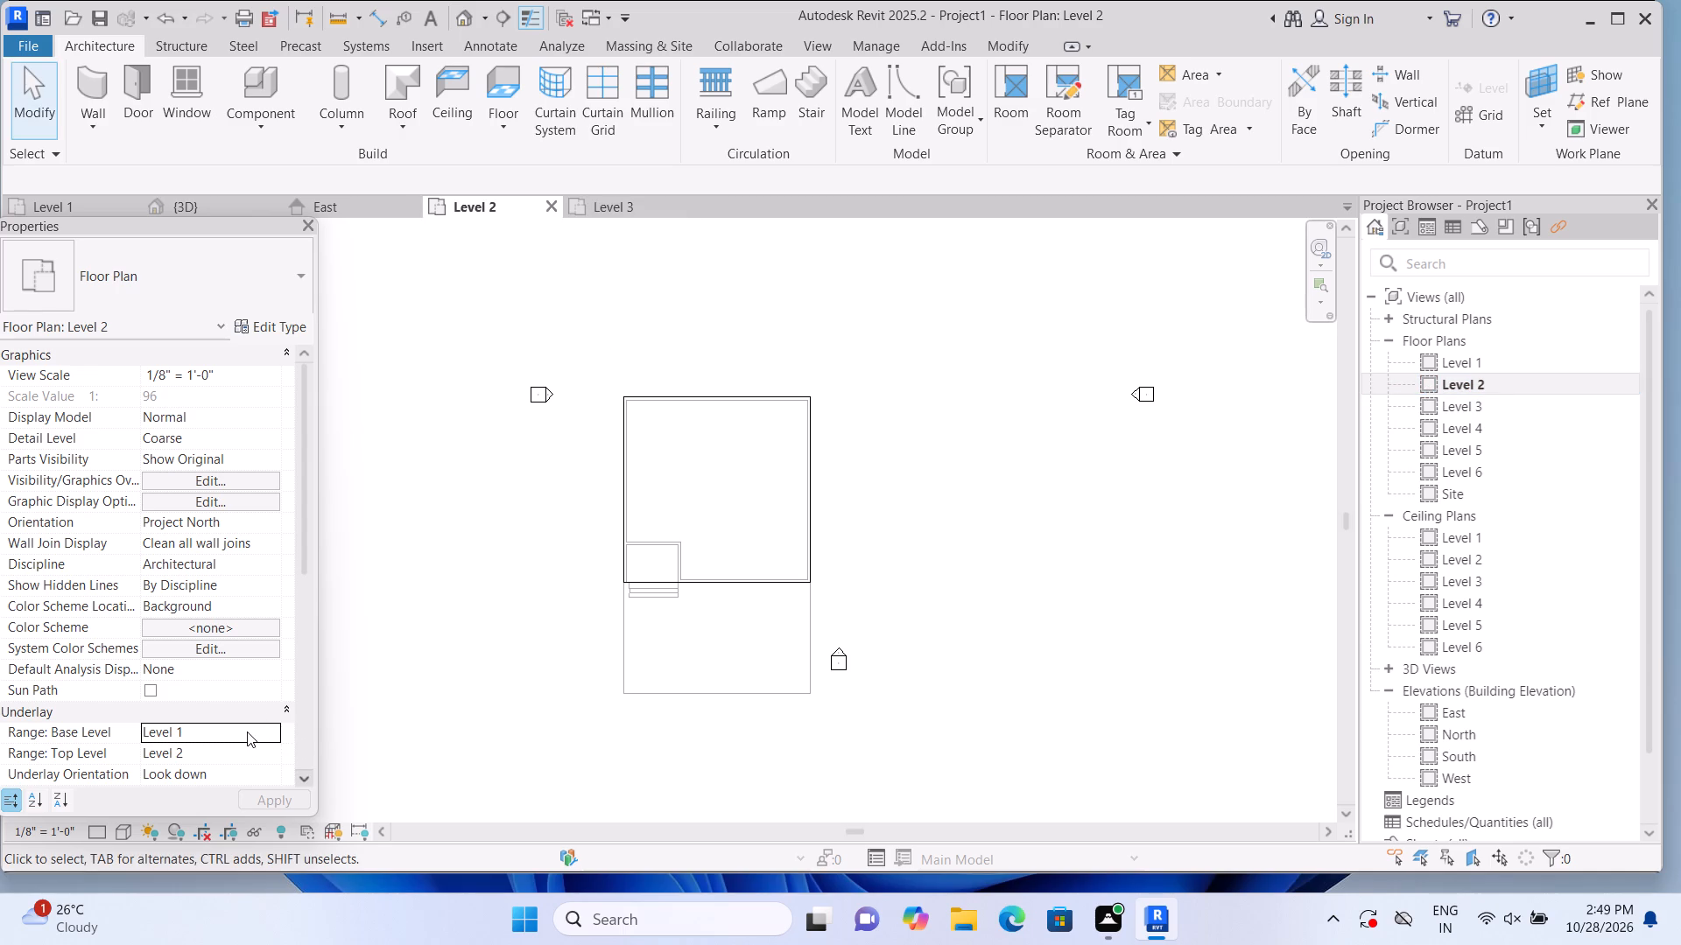
{"action": "left_click", "coordinate": [286, 704]}
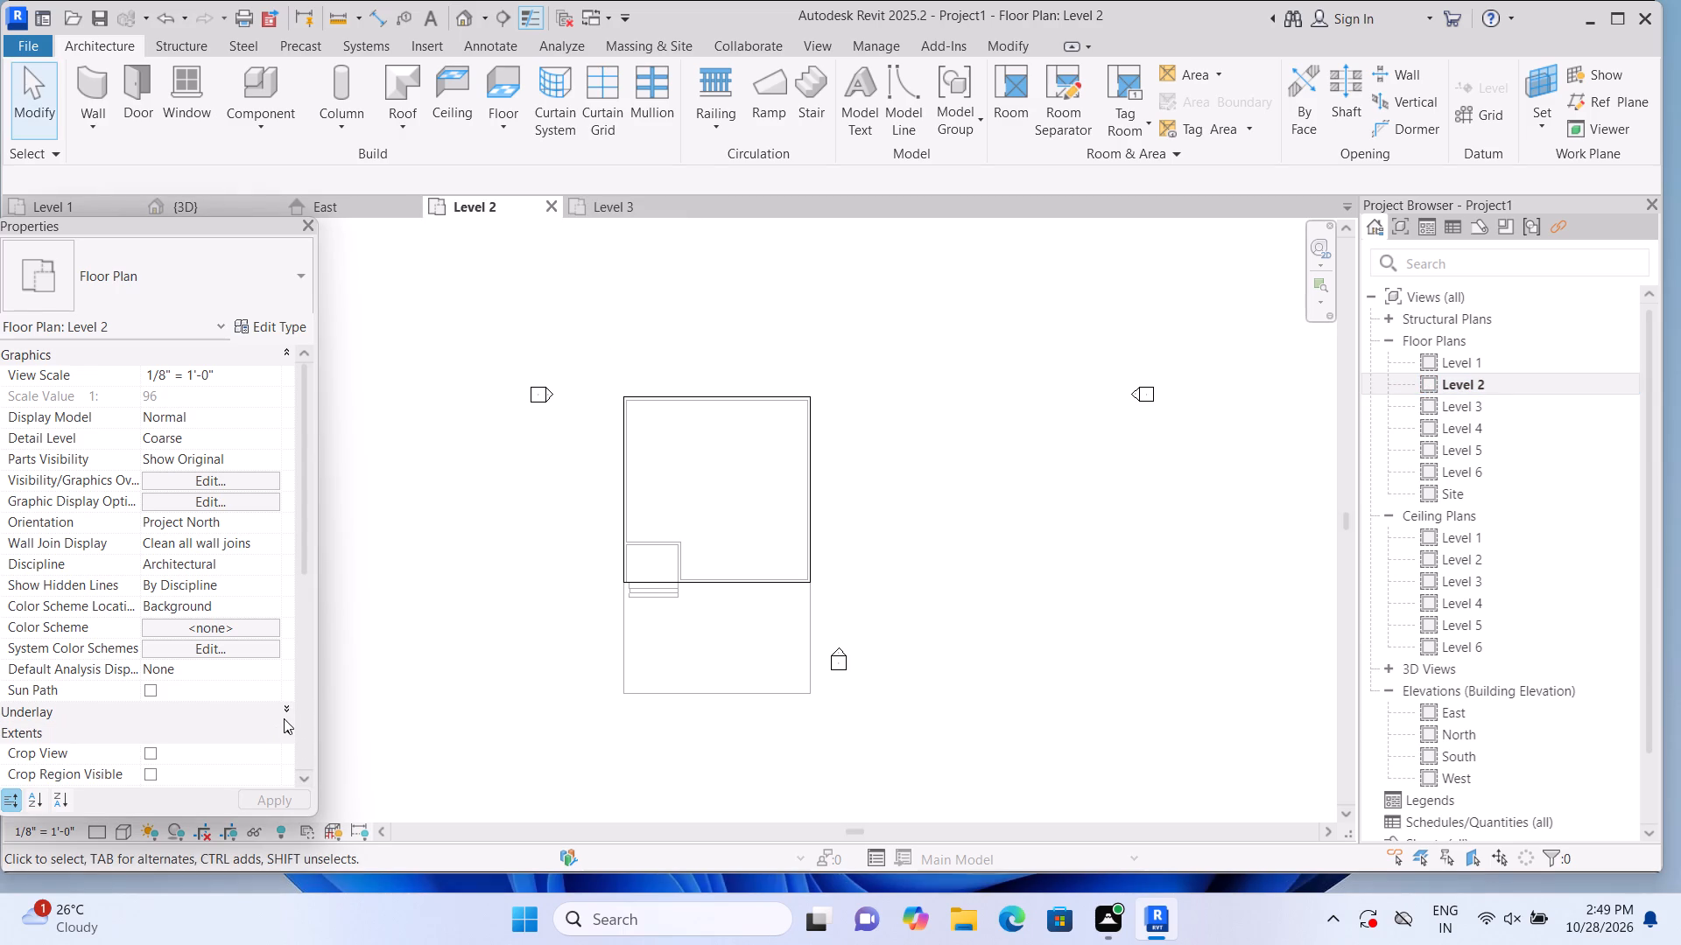
{"action": "left_click", "coordinate": [284, 704]}
{"action": "left_click", "coordinate": [268, 729]}
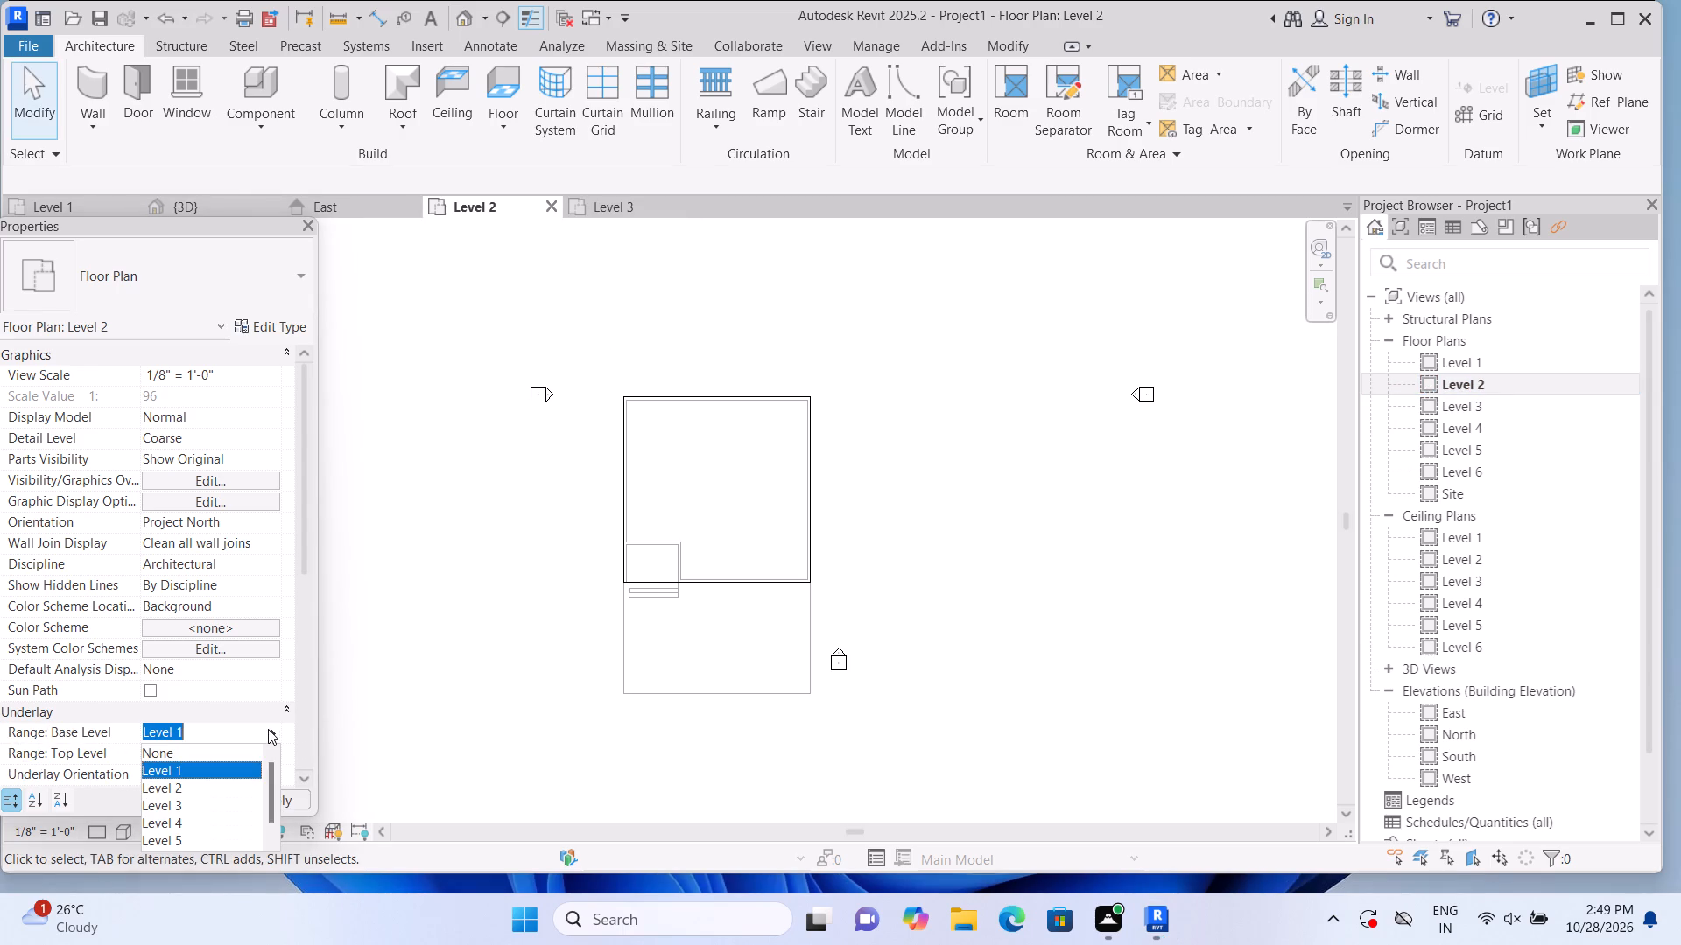
{"action": "left_click", "coordinate": [210, 788]}
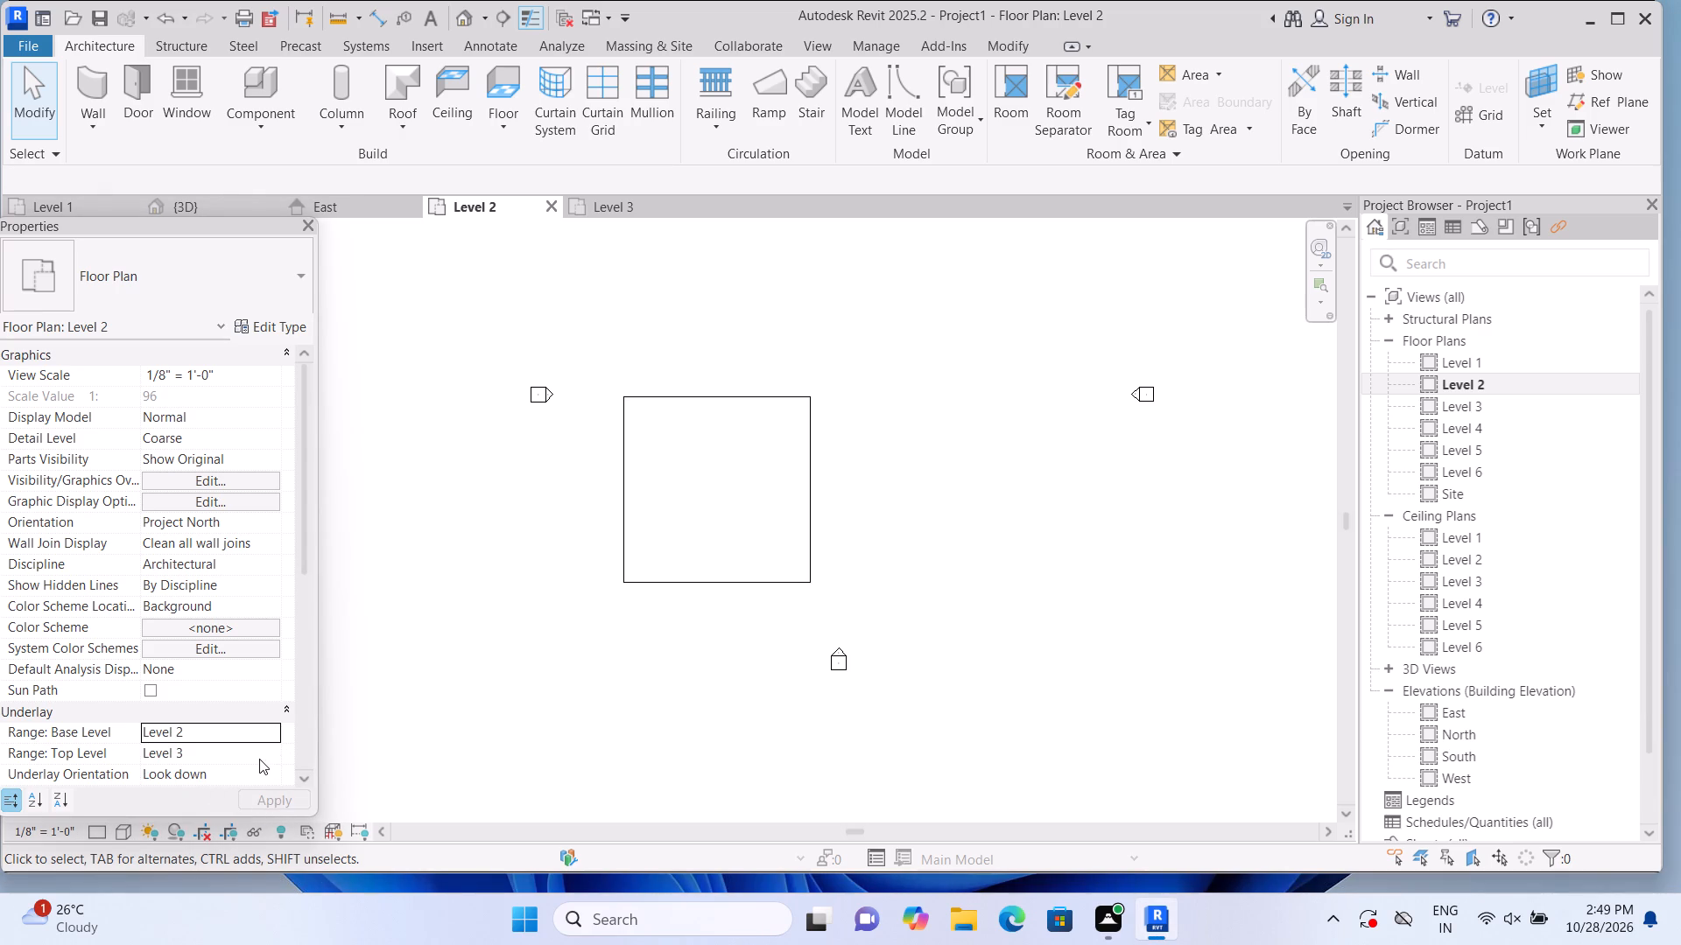
Set the Level 2 floor plan's underlay base level to Level 1.
{"action": "left_click", "coordinate": [259, 759]}
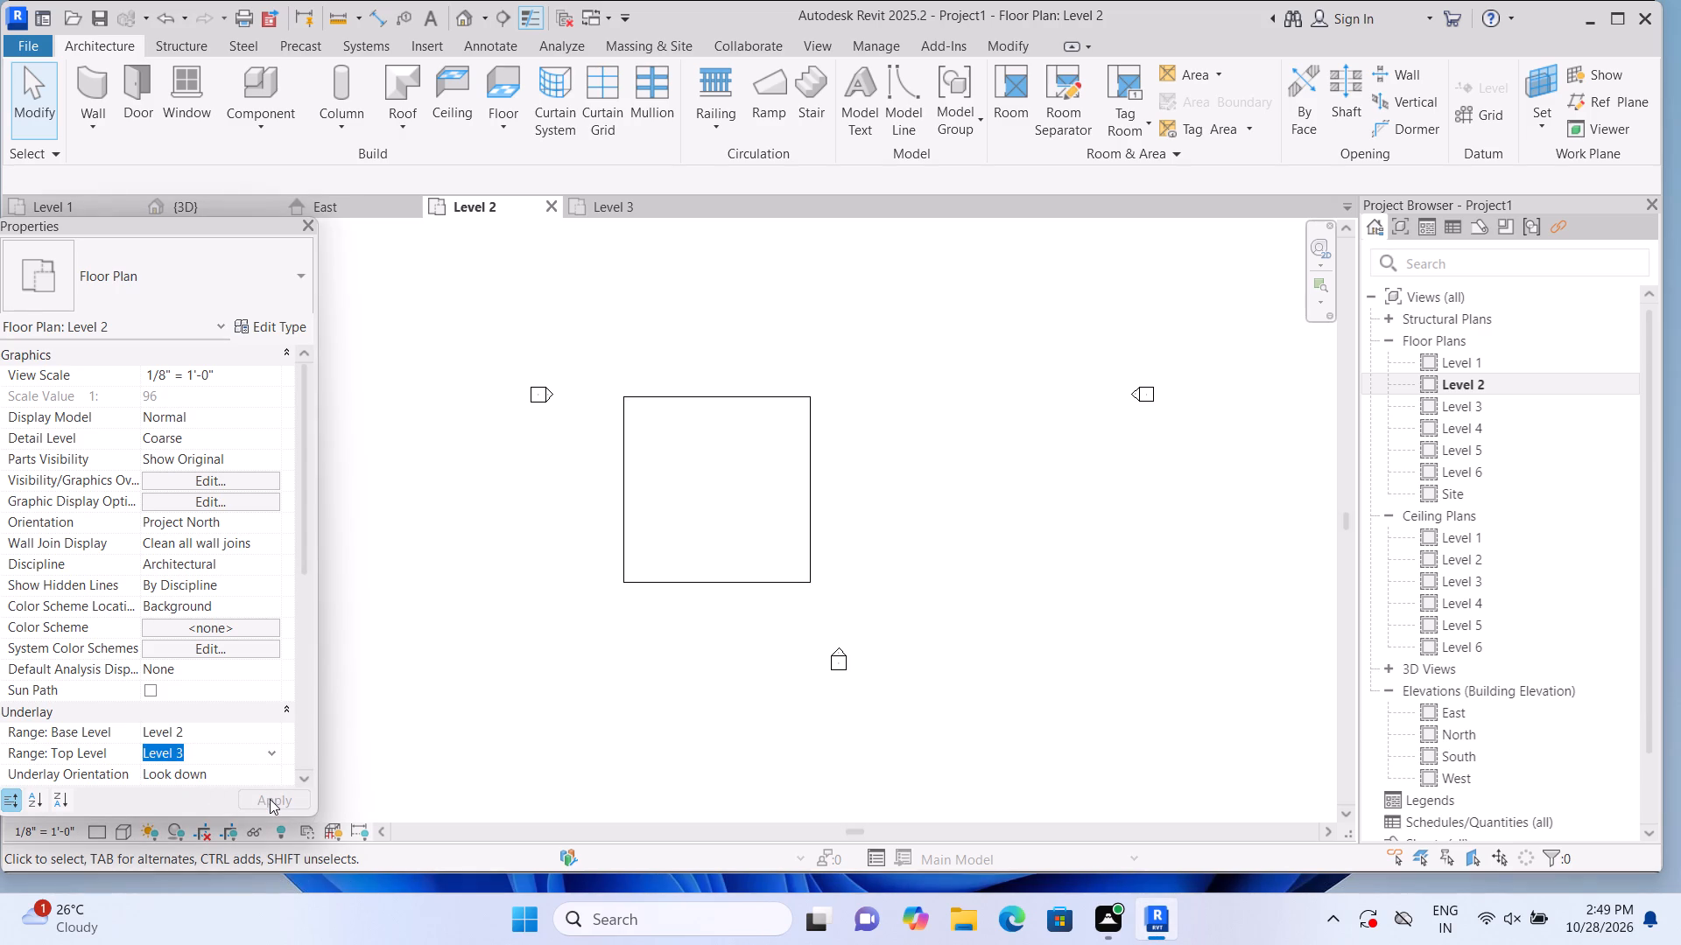
{"action": "left_click", "coordinate": [286, 705]}
{"action": "left_click", "coordinate": [287, 708]}
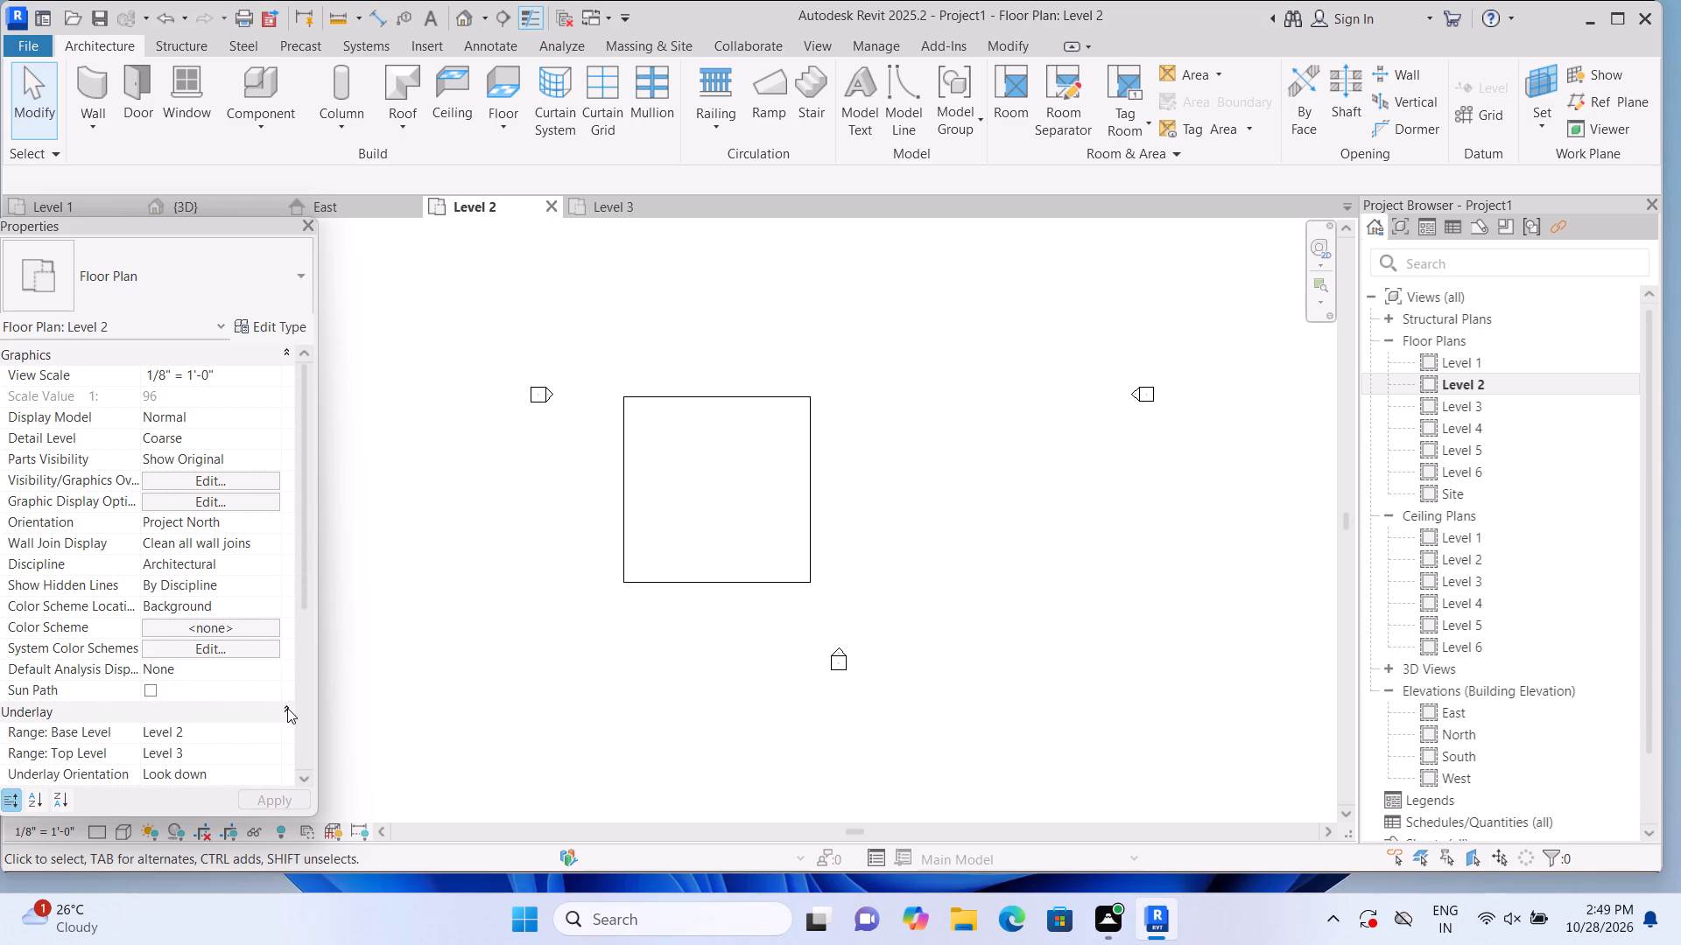
{"action": "left_click", "coordinate": [281, 730]}
{"action": "left_click", "coordinate": [245, 727]}
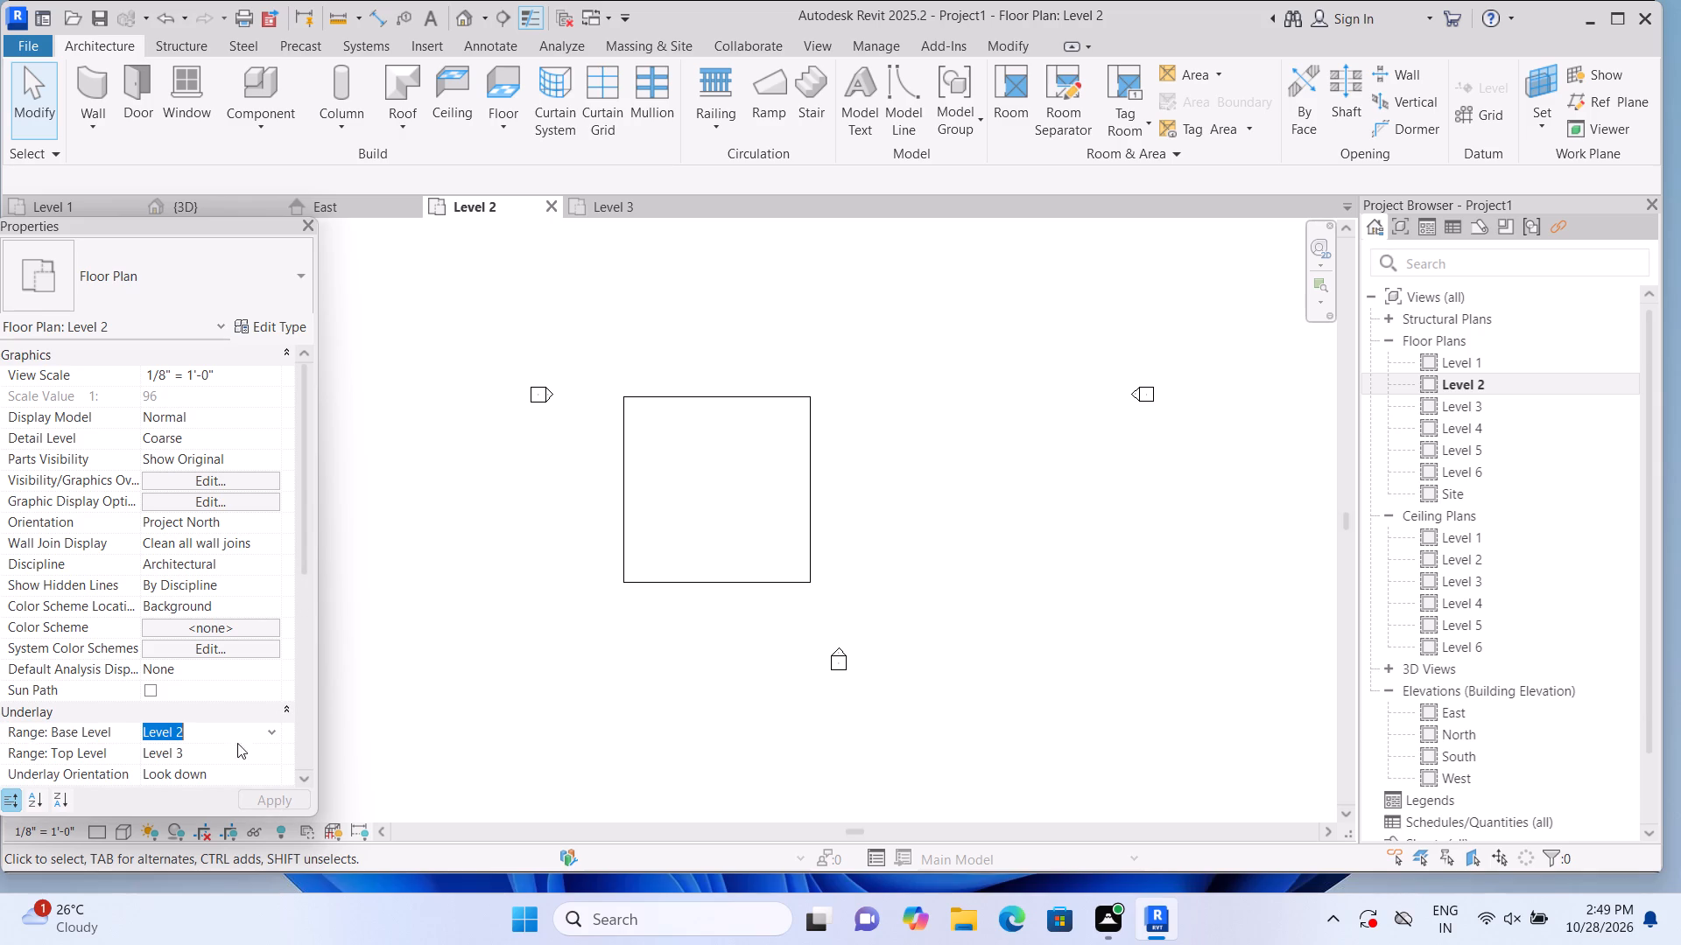
{"action": "left_click", "coordinate": [270, 726]}
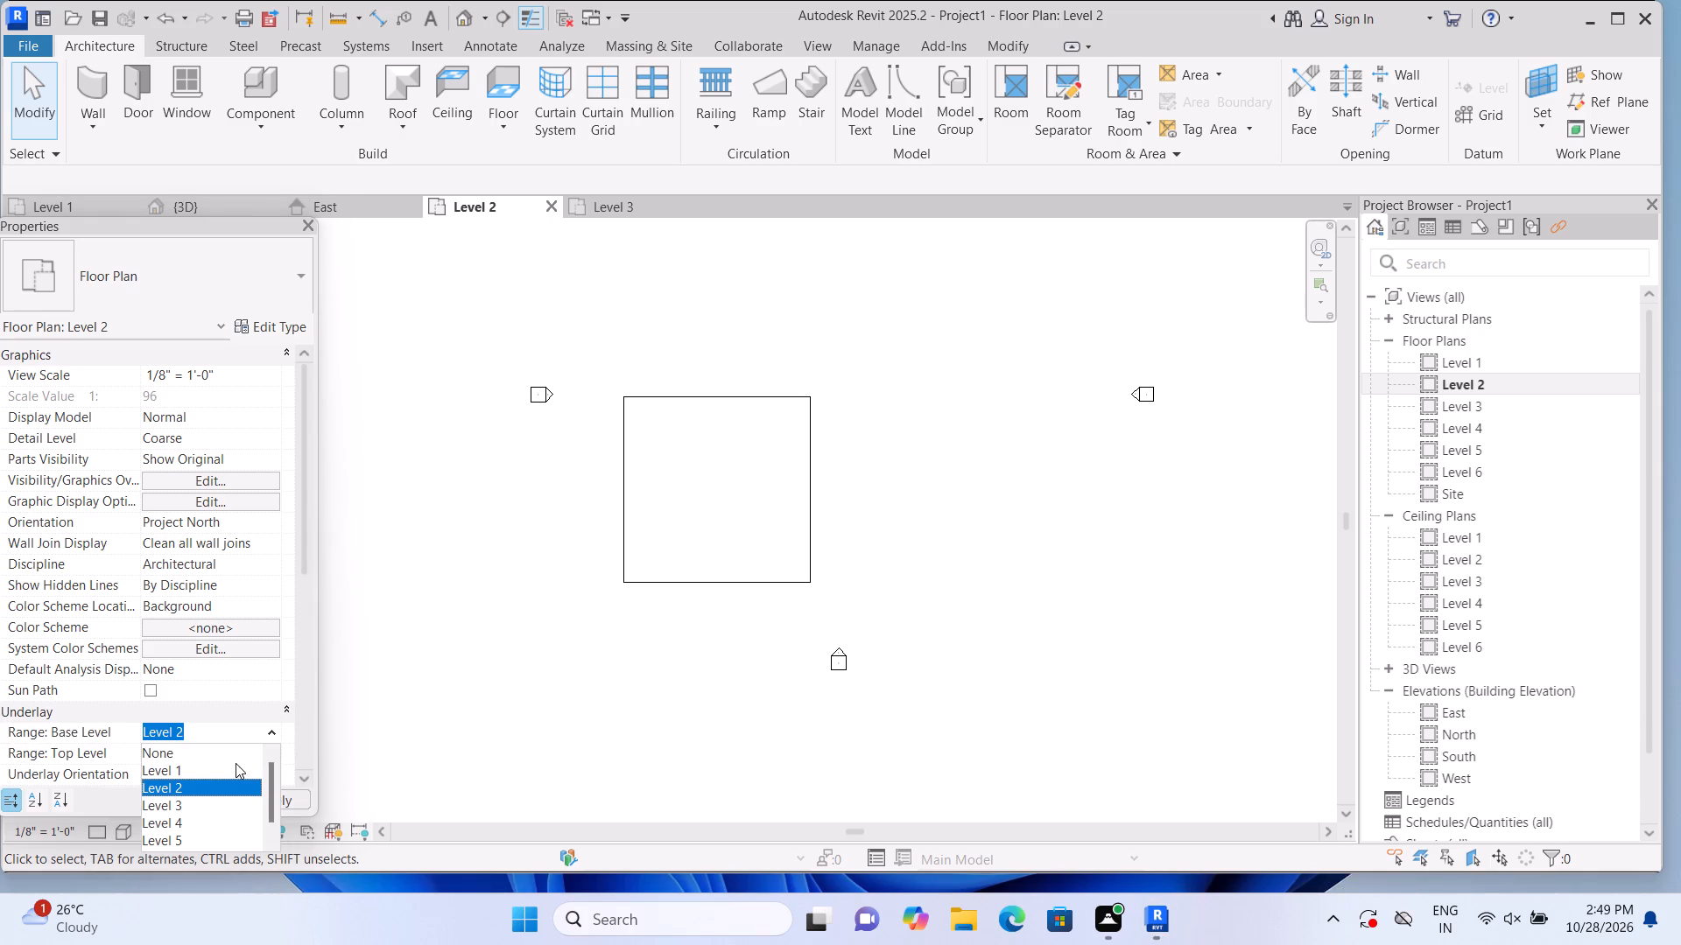
{"action": "left_click", "coordinate": [236, 763]}
{"action": "left_click", "coordinate": [281, 794]}
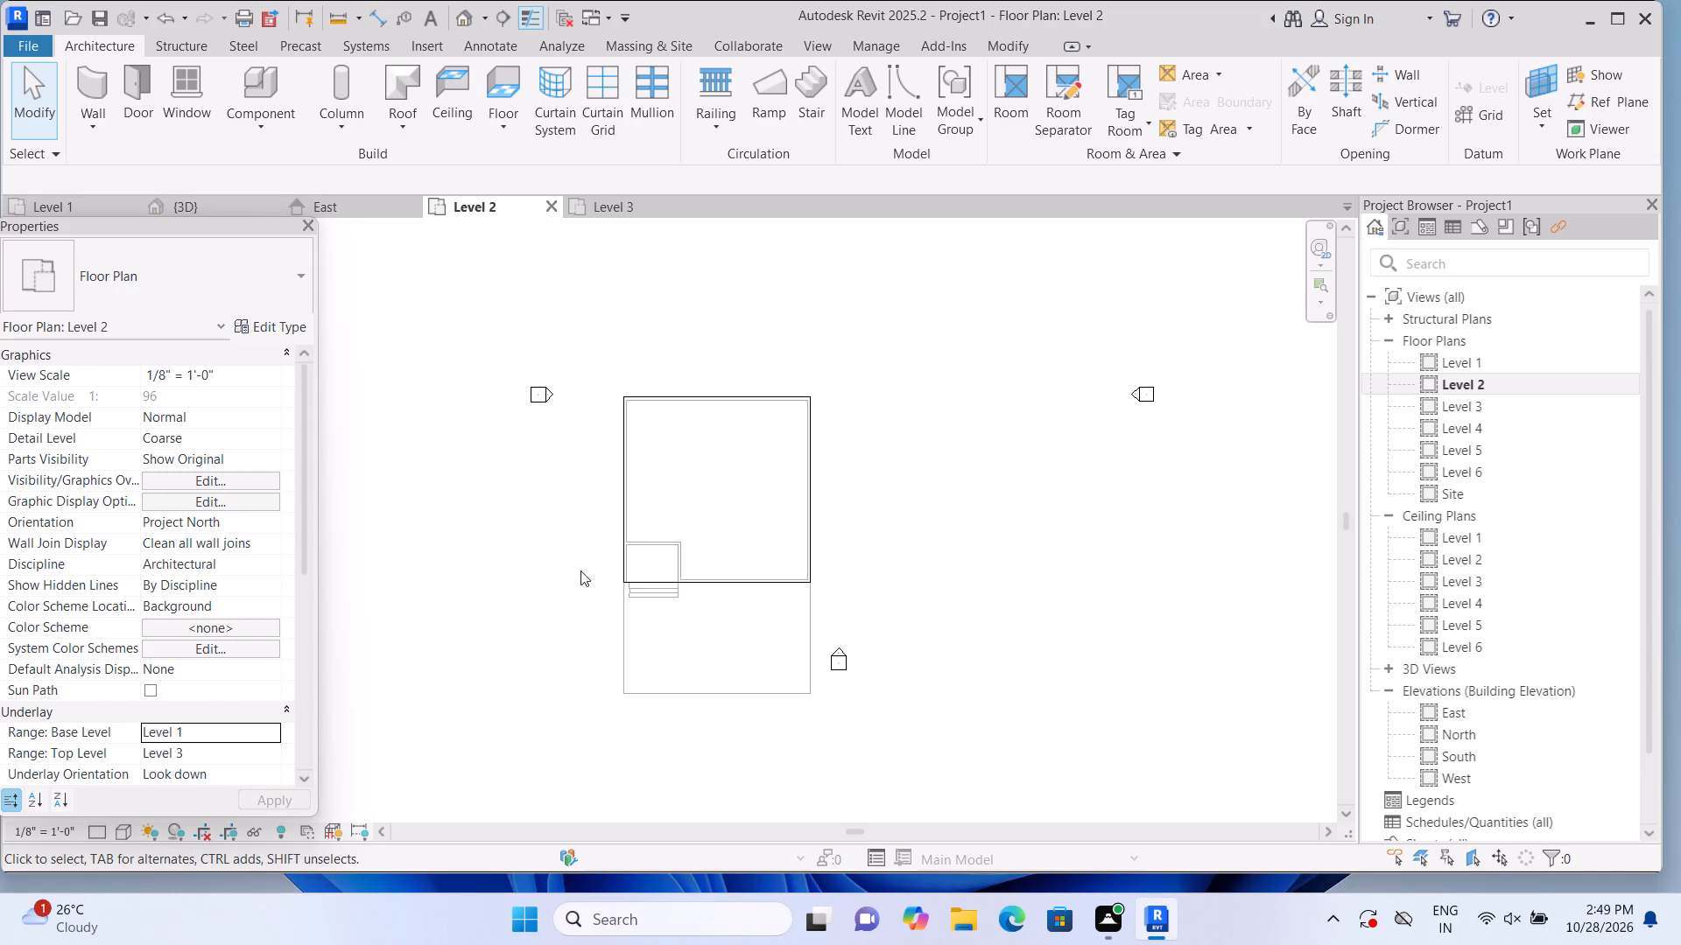
Examine the Level 2 floor plan with its Level 1 underlay, check the Level 3 floor plan, and return to Level 2.
{"action": "scroll", "coordinate": [688, 445], "scroll_direction": "up", "scroll_amount": 2}
{"action": "middle_click_drag", "start_coordinate": [719, 480], "coordinate": [782, 482]}
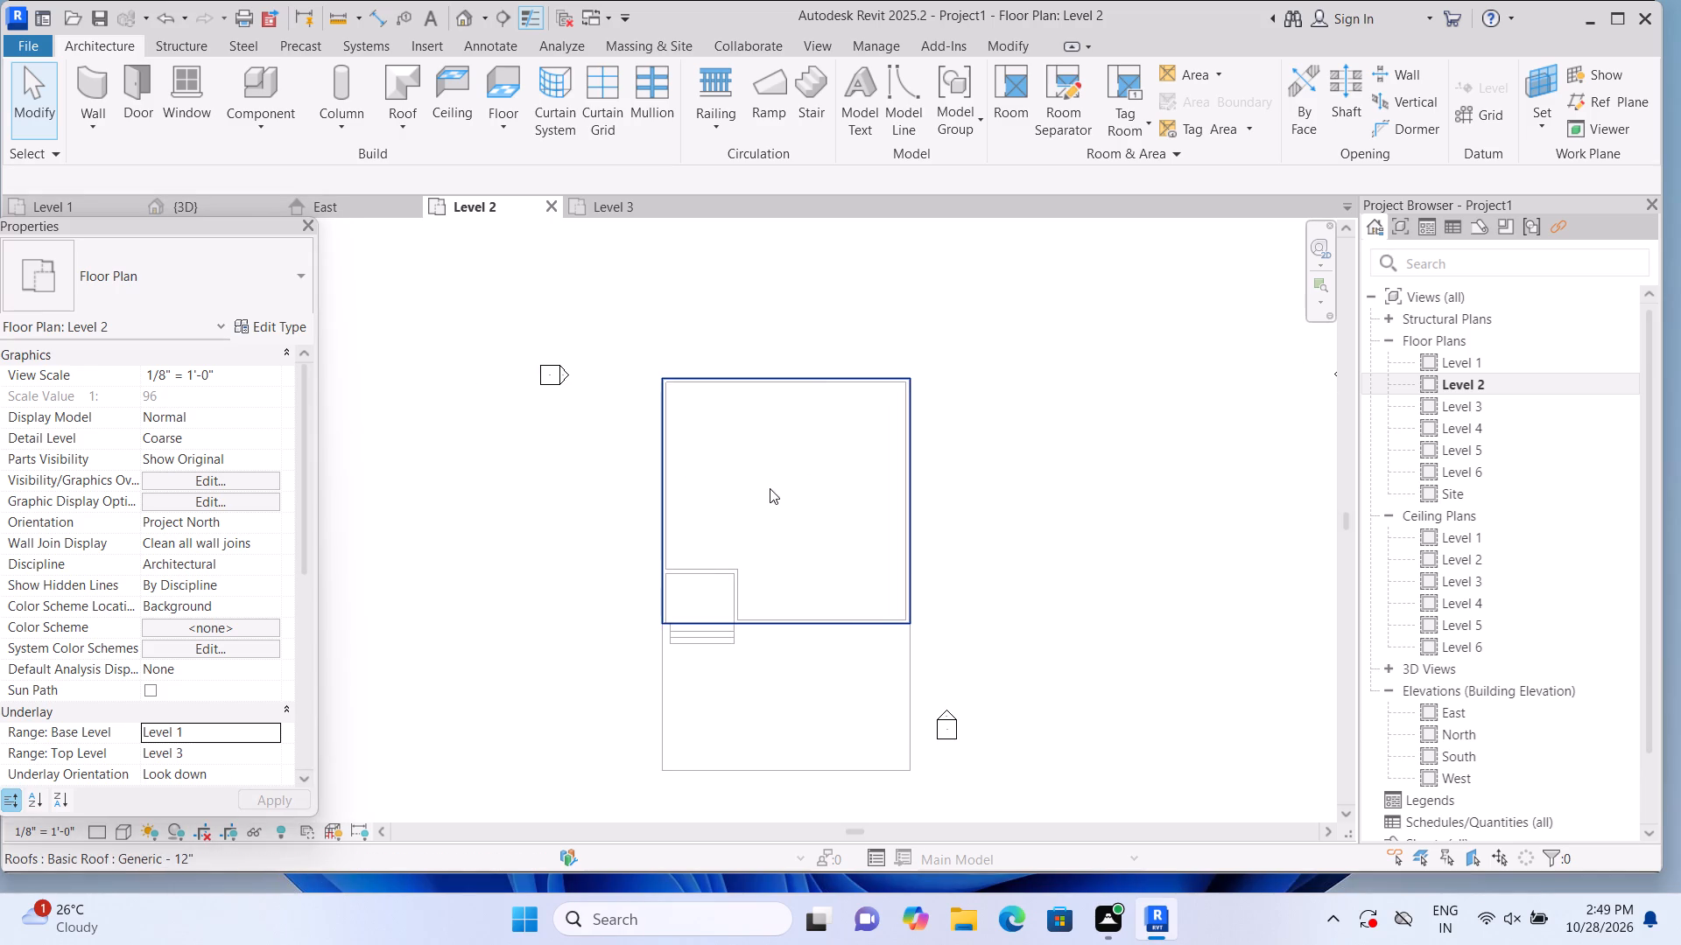
{"action": "scroll", "coordinate": [766, 491], "scroll_direction": "up", "scroll_amount": 2}
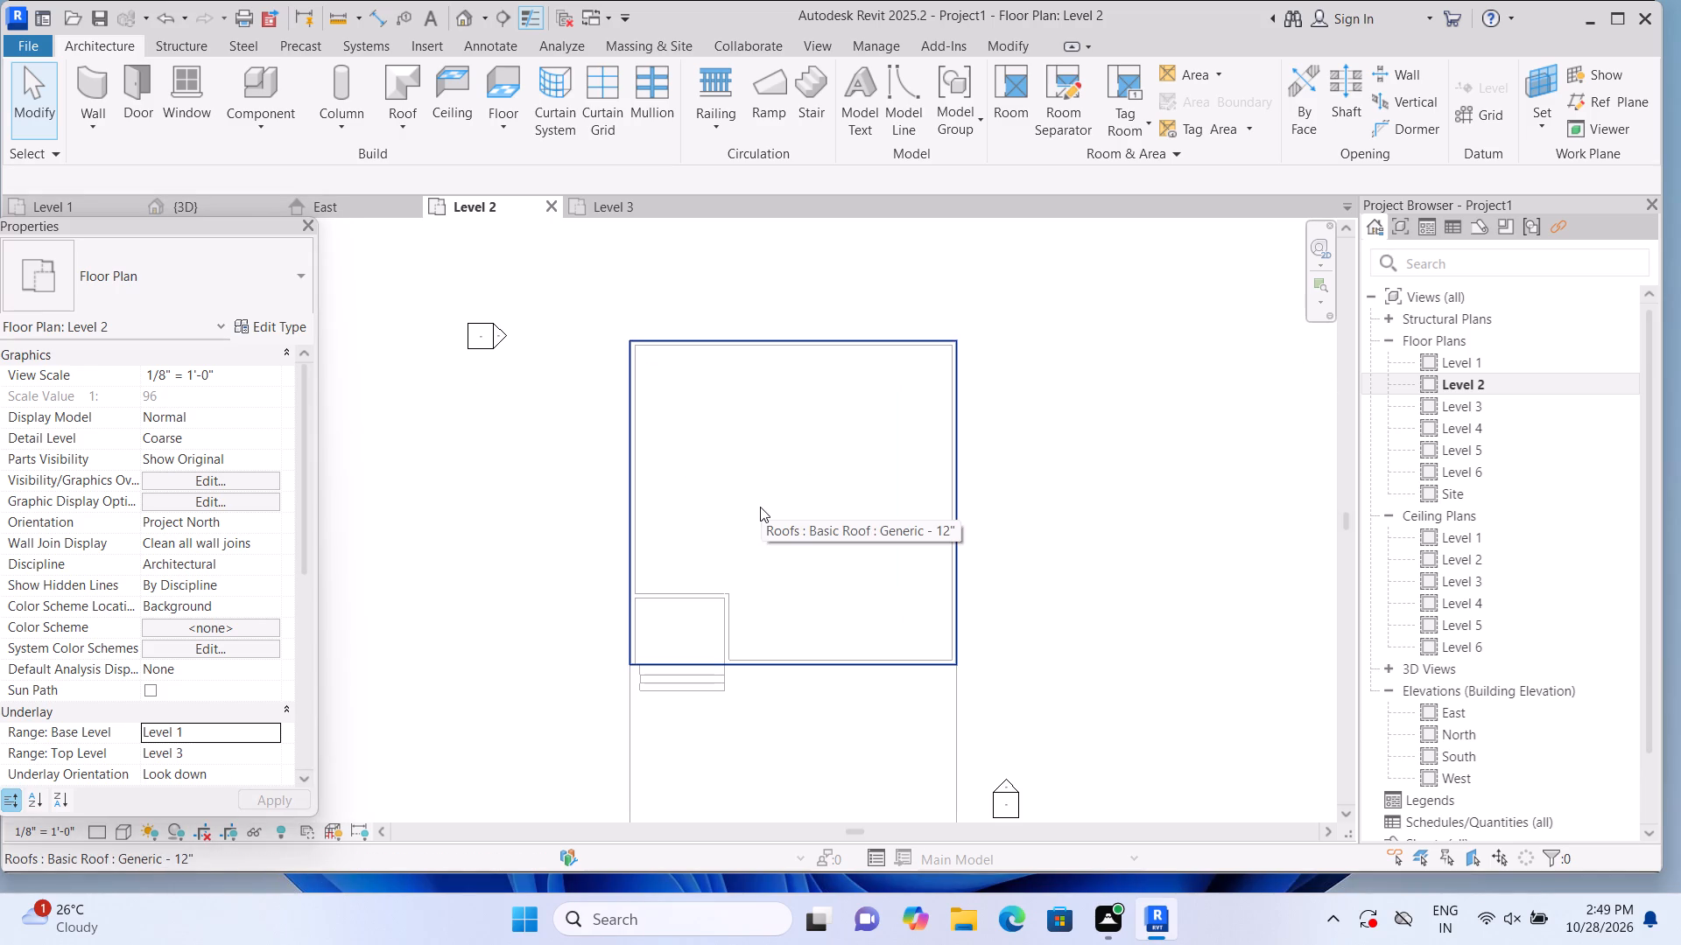
{"action": "scroll", "coordinate": [760, 507], "scroll_direction": "up", "scroll_amount": 1}
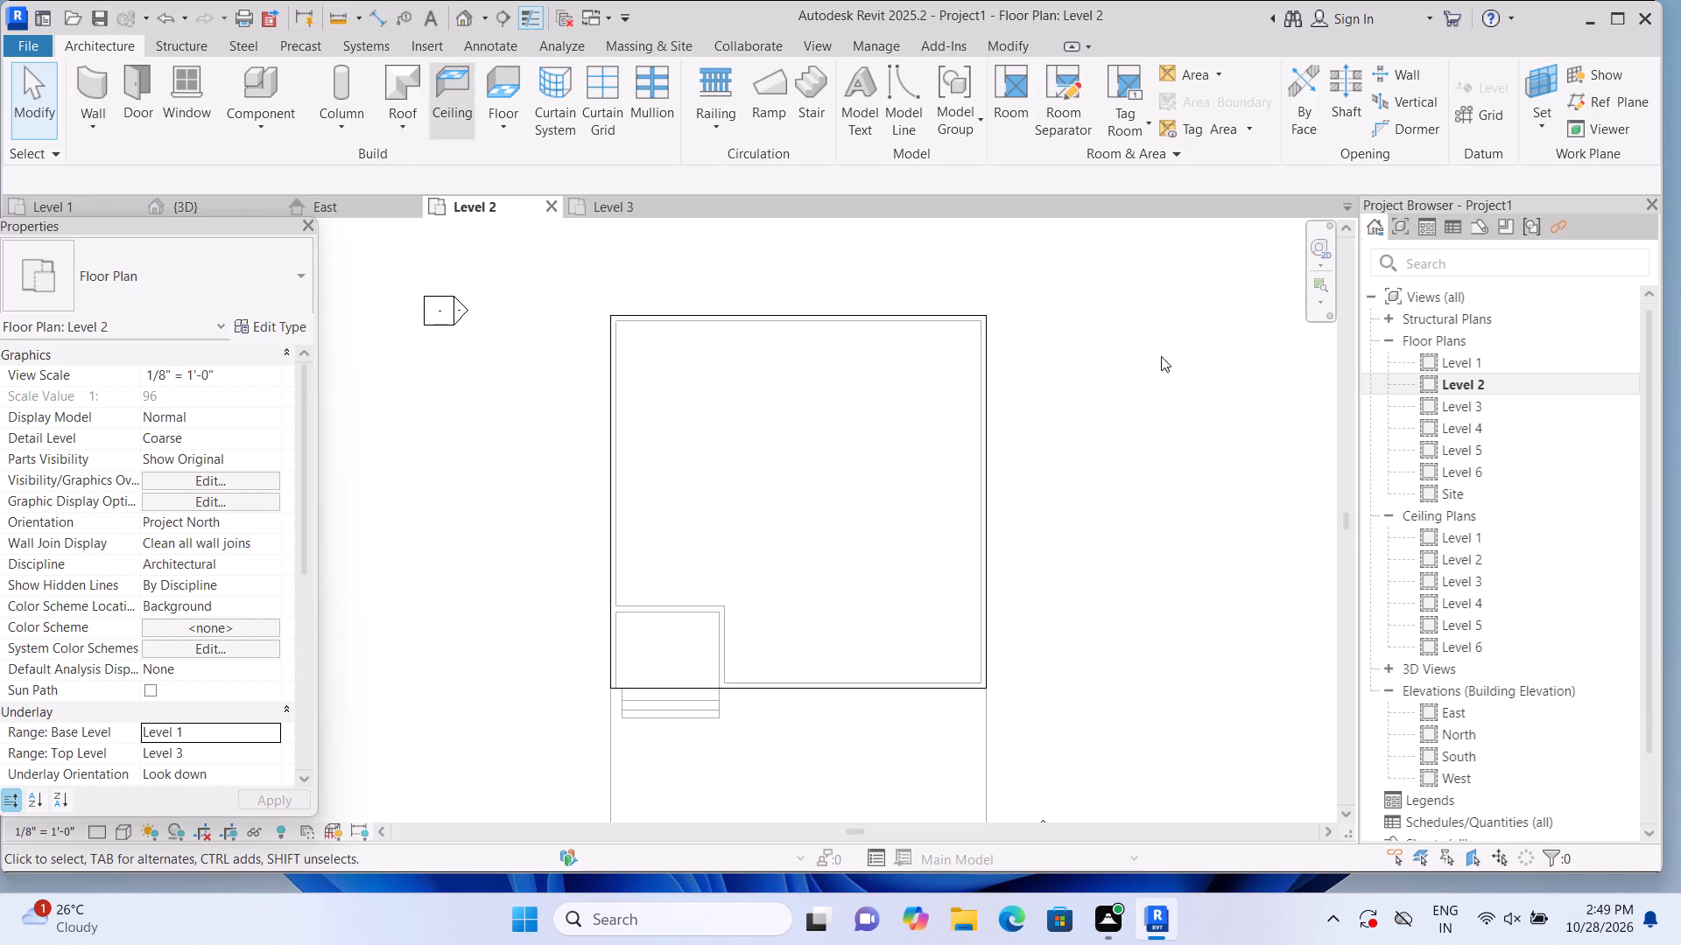
{"action": "double_click", "coordinate": [1428, 408]}
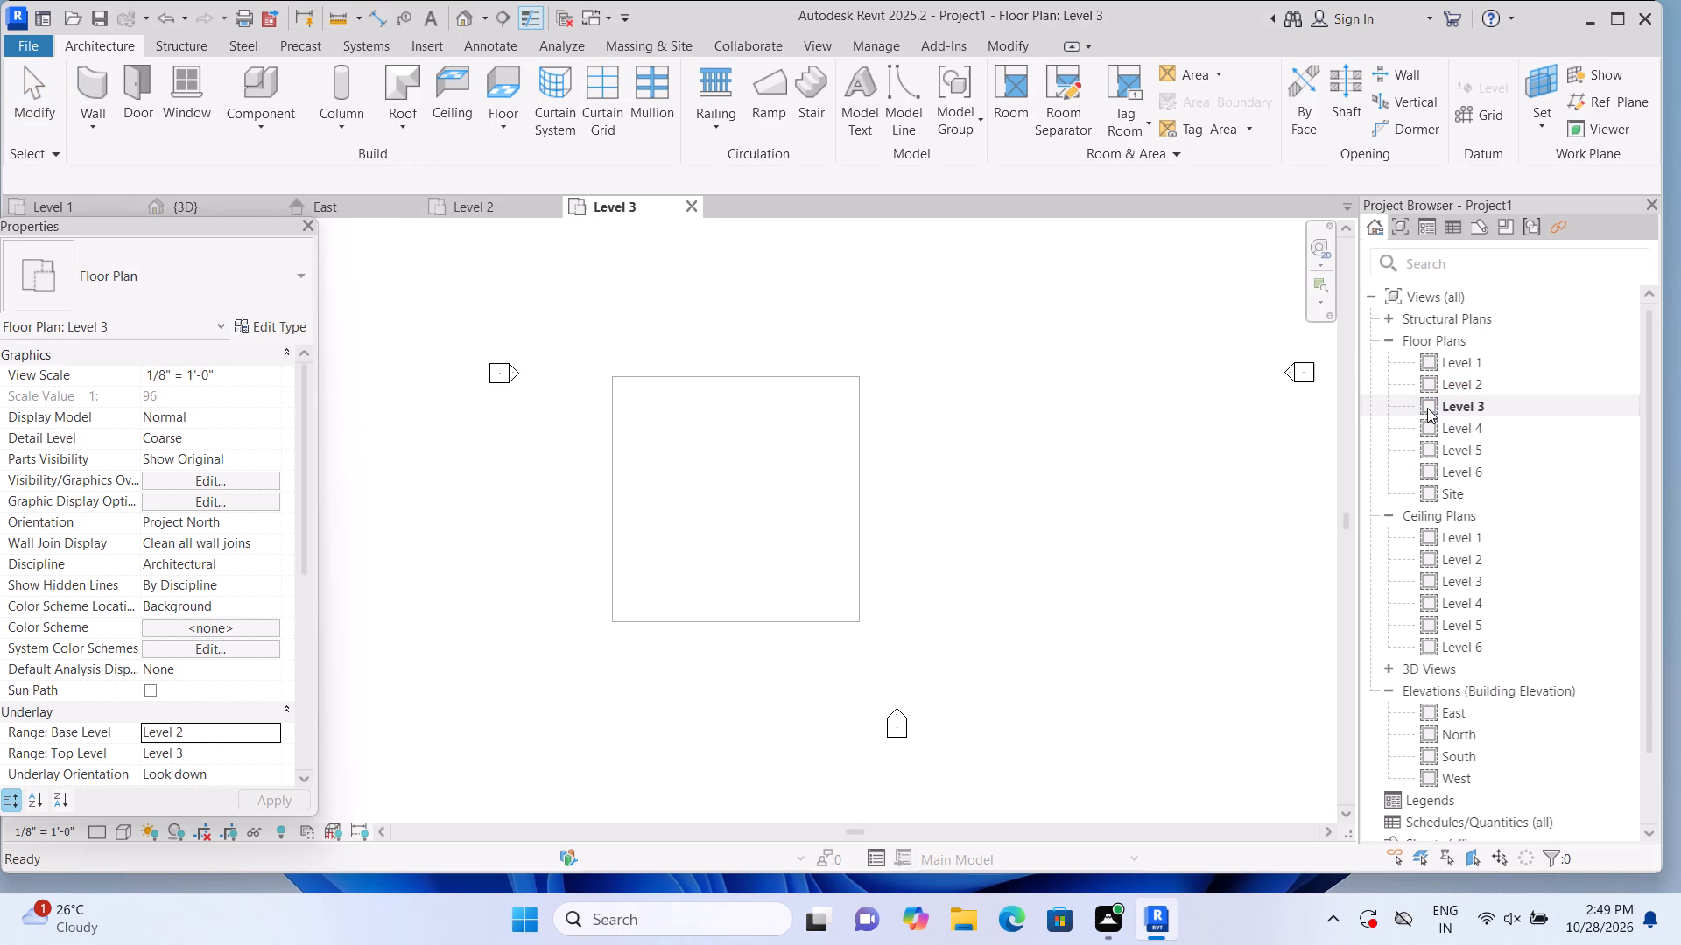
{"action": "double_click", "coordinate": [1429, 383]}
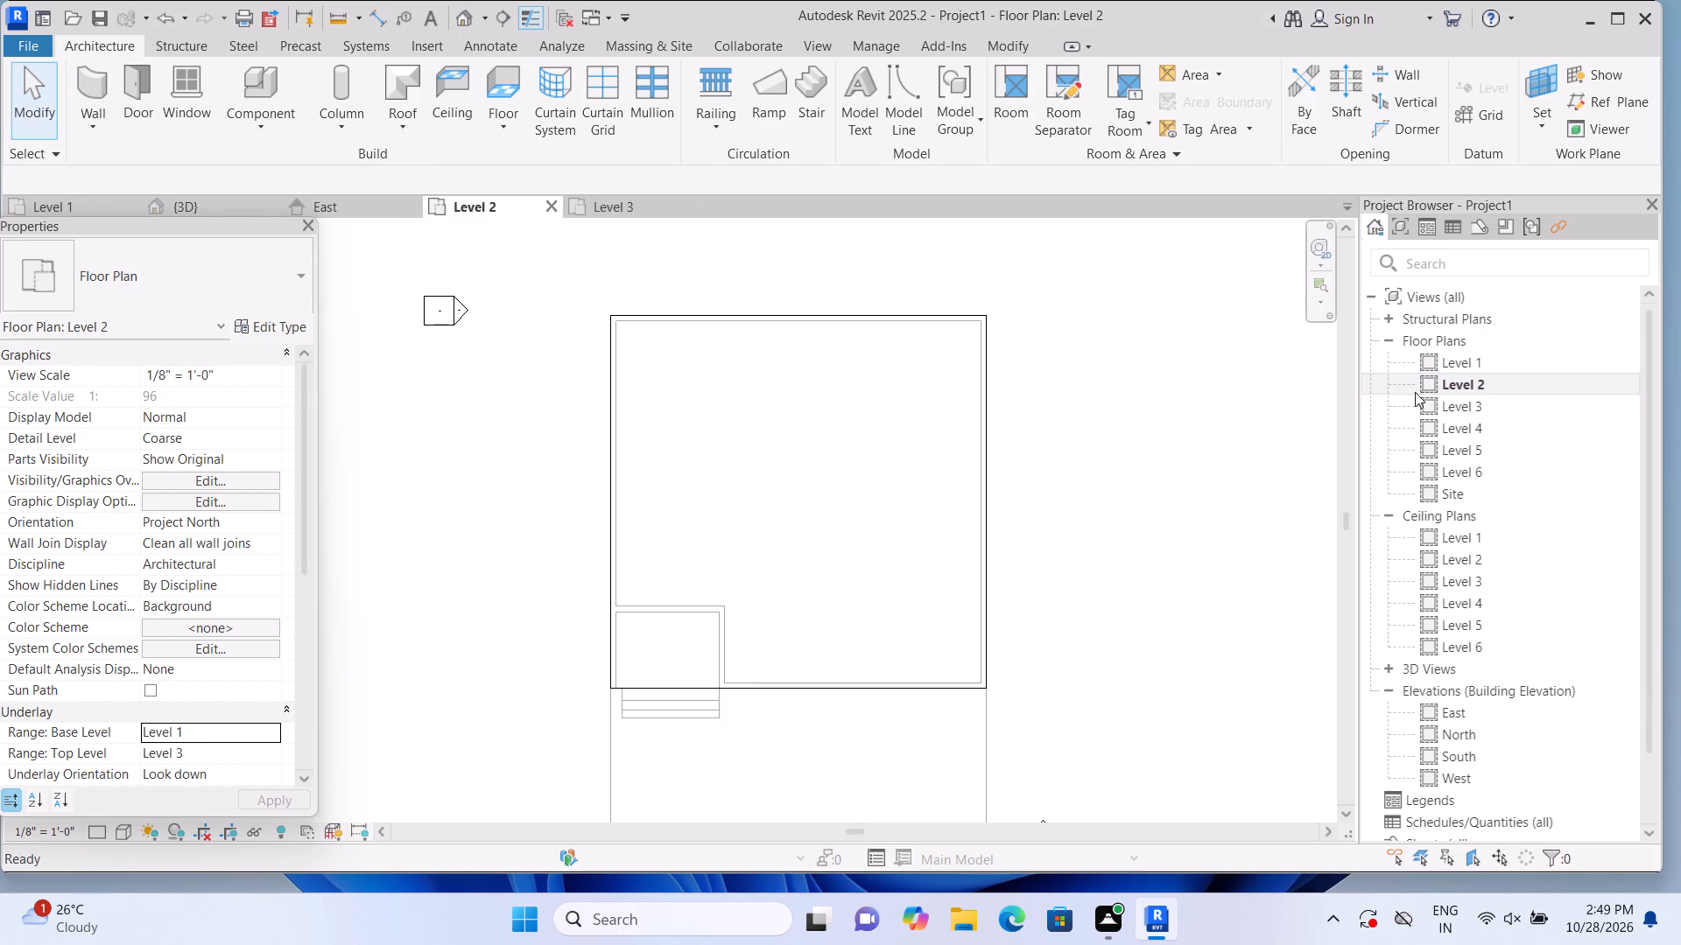
{"action": "scroll", "coordinate": [810, 602], "scroll_direction": "up", "scroll_amount": 1}
{"action": "middle_click_drag", "start_coordinate": [810, 602], "coordinate": [749, 611]}
{"action": "scroll", "coordinate": [746, 612], "scroll_direction": "down", "scroll_amount": 1}
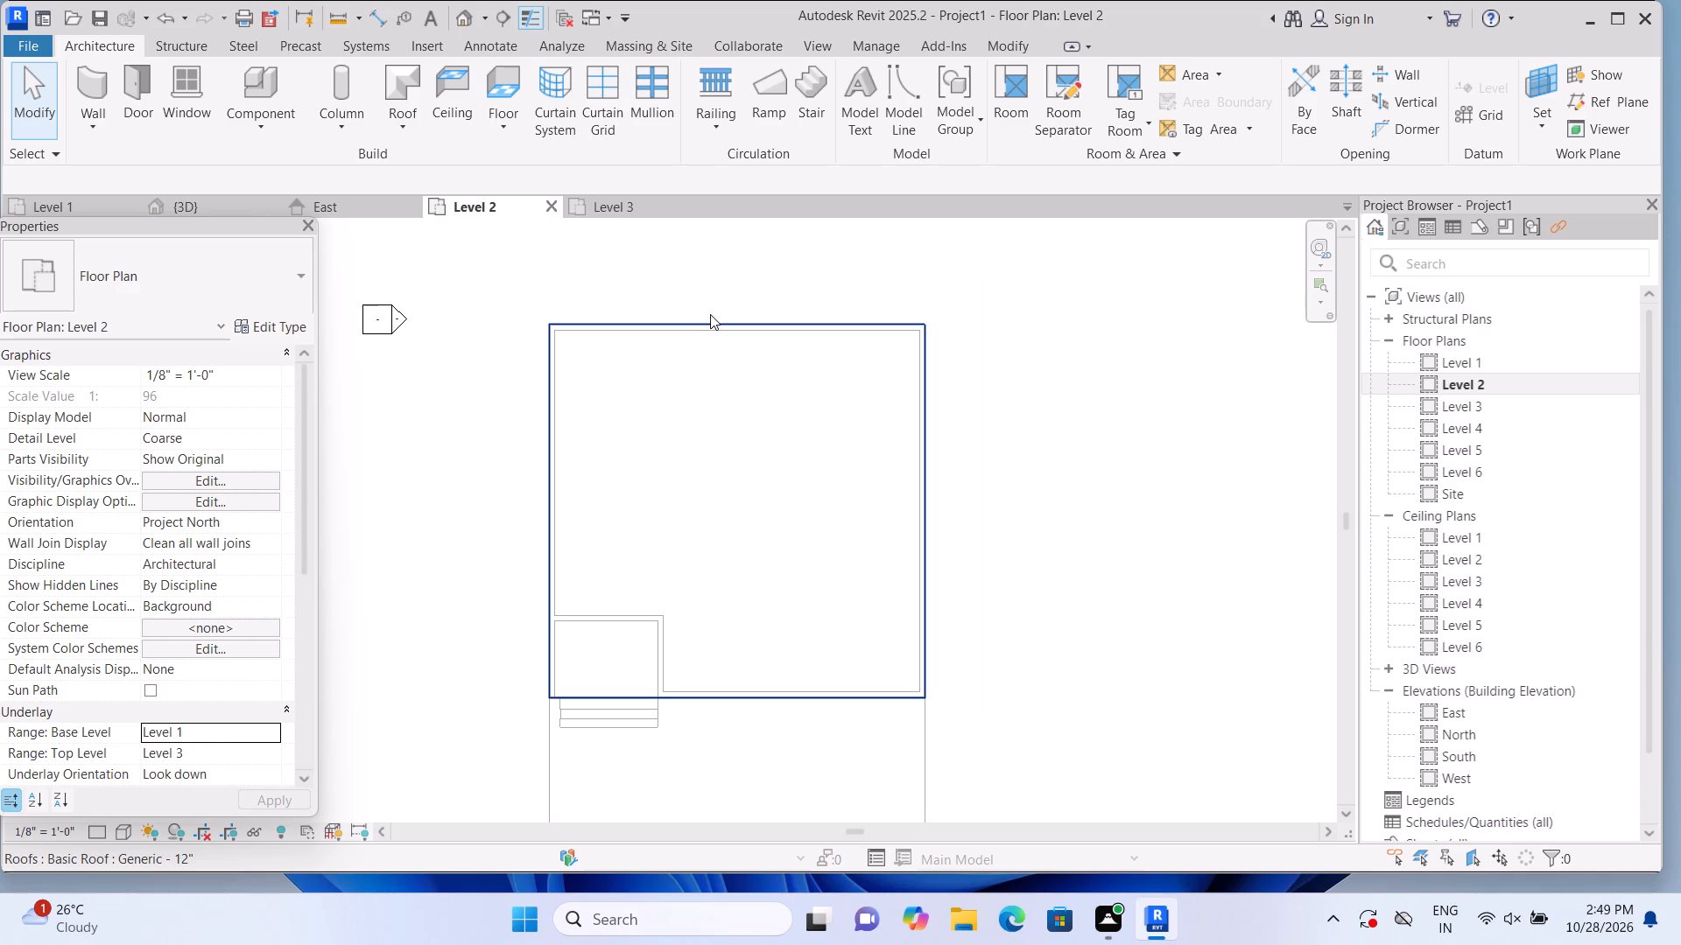
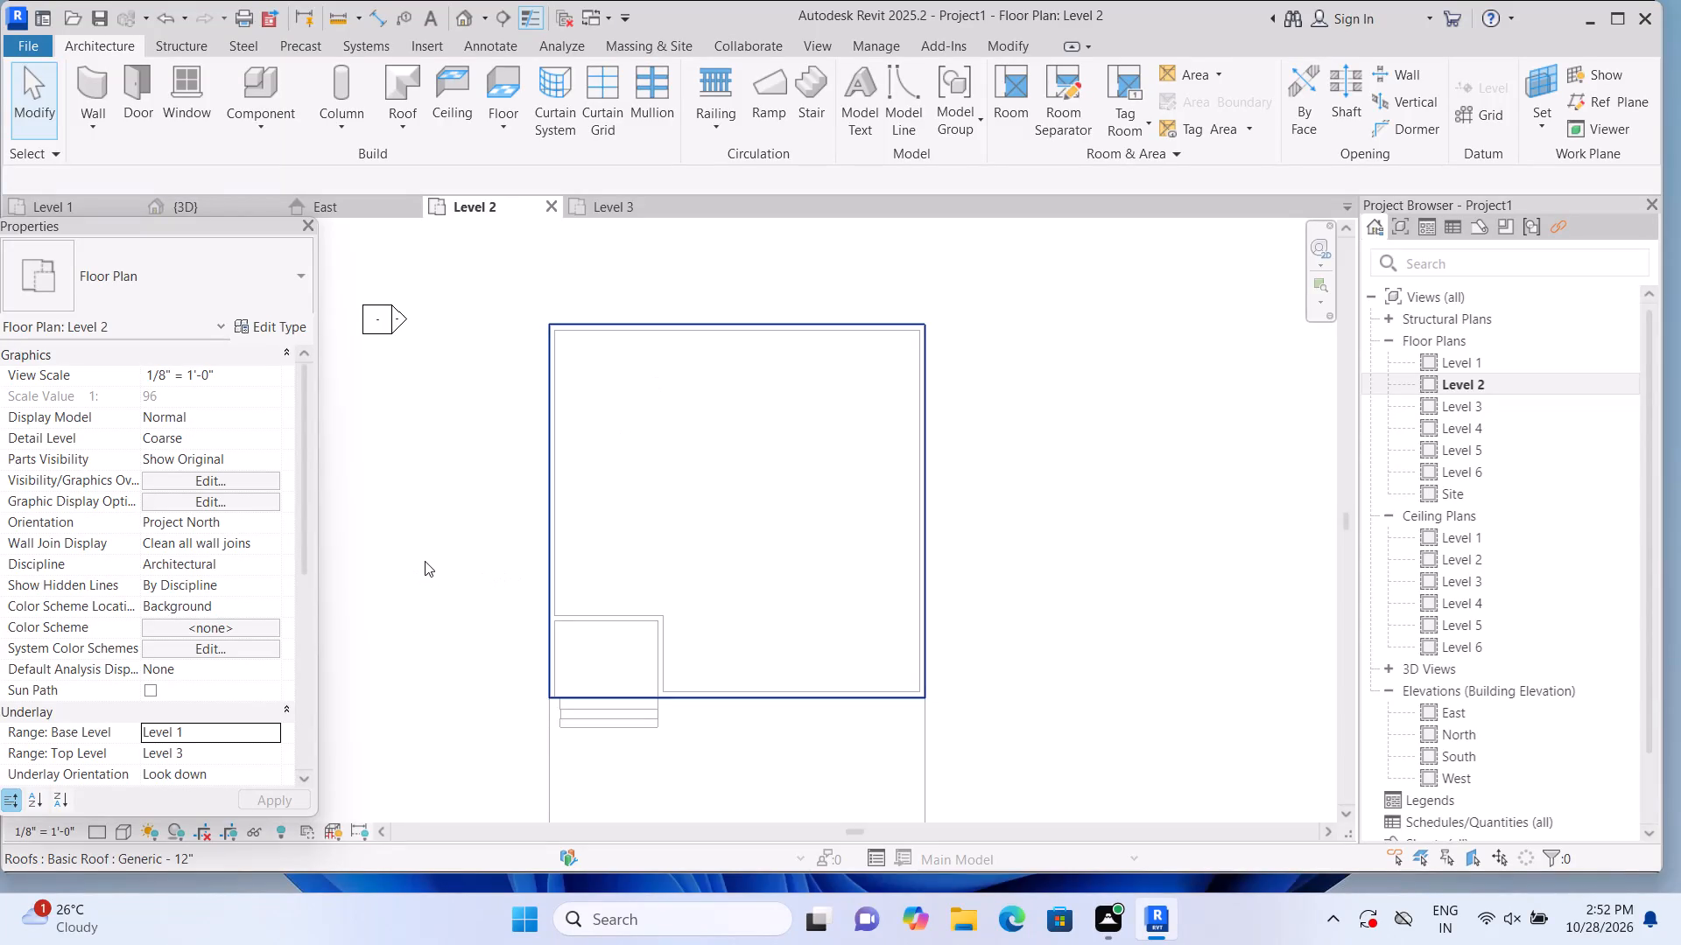
Draw a 9" Basic Wall on Level 2, tracing the underlay's west wall from the entrance recess corner to the northwest corner.
{"action": "middle_click_drag", "start_coordinate": [425, 561], "coordinate": [482, 487]}
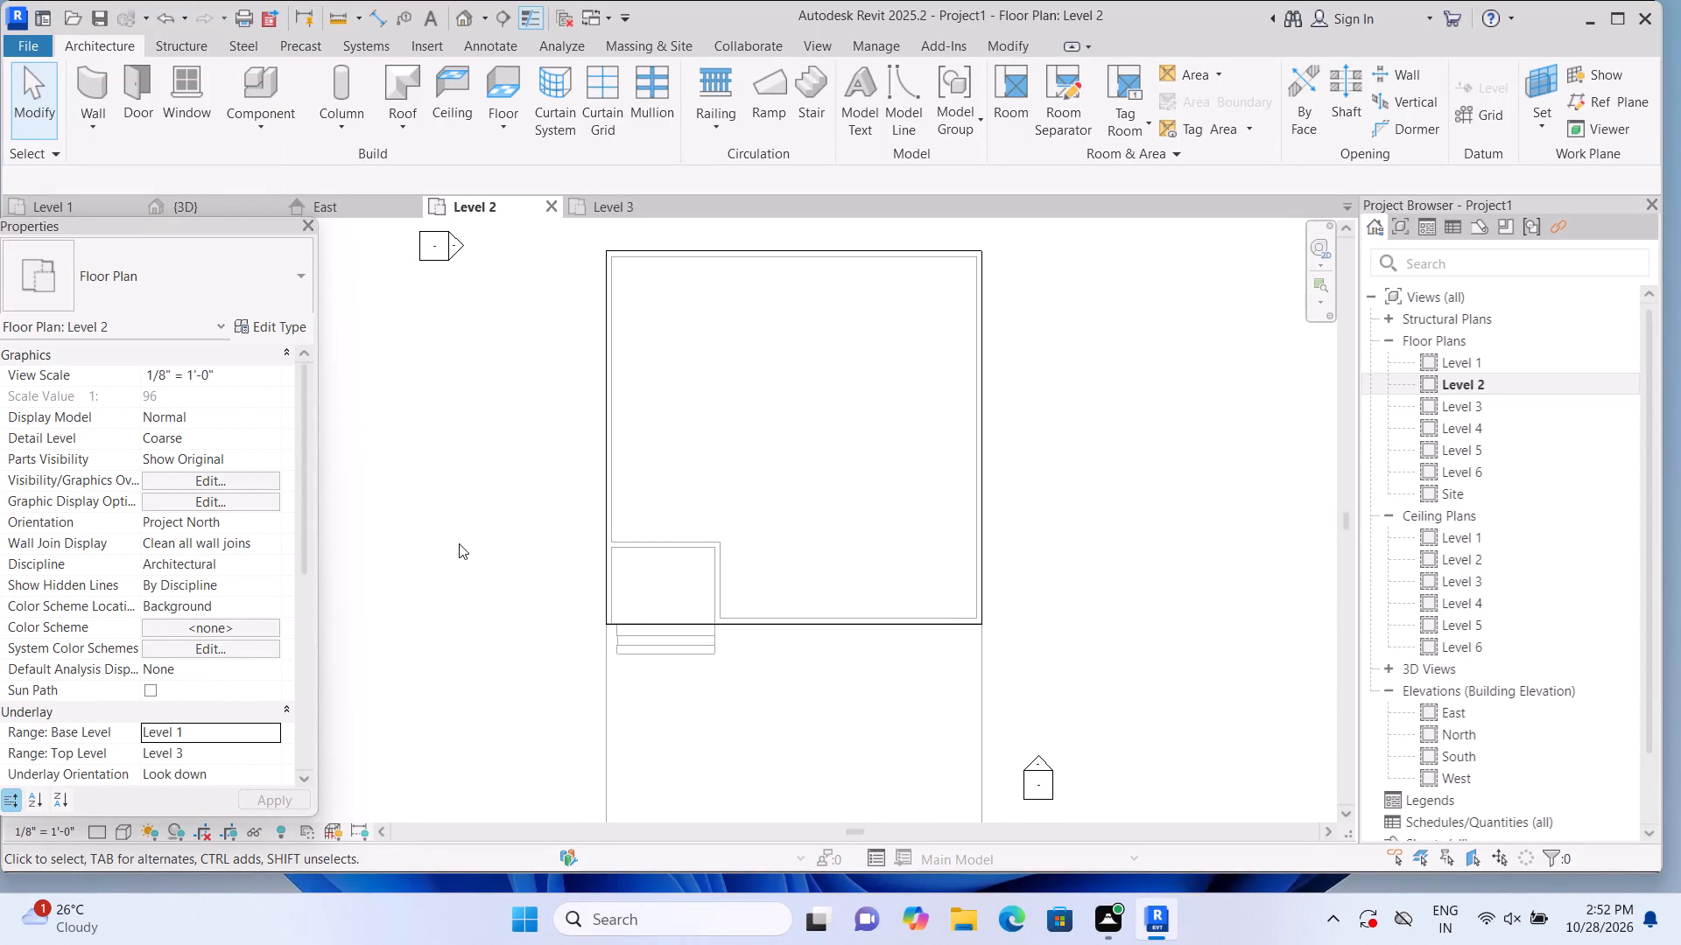
{"action": "left_click", "coordinate": [98, 91]}
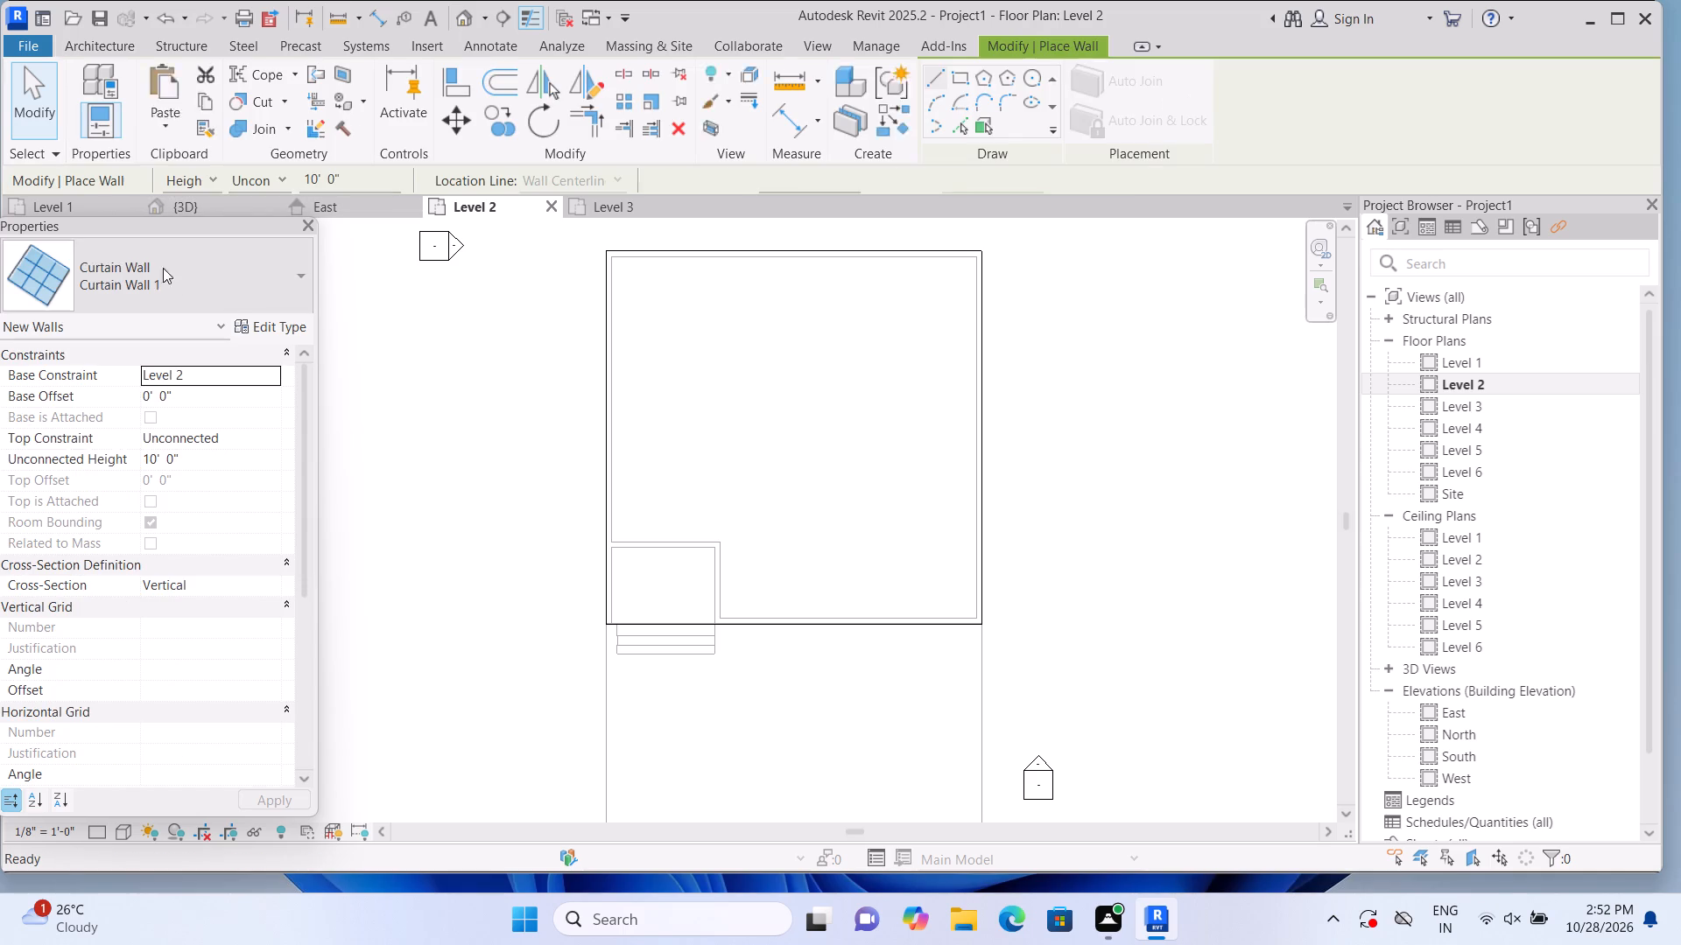
{"action": "left_click", "coordinate": [305, 279]}
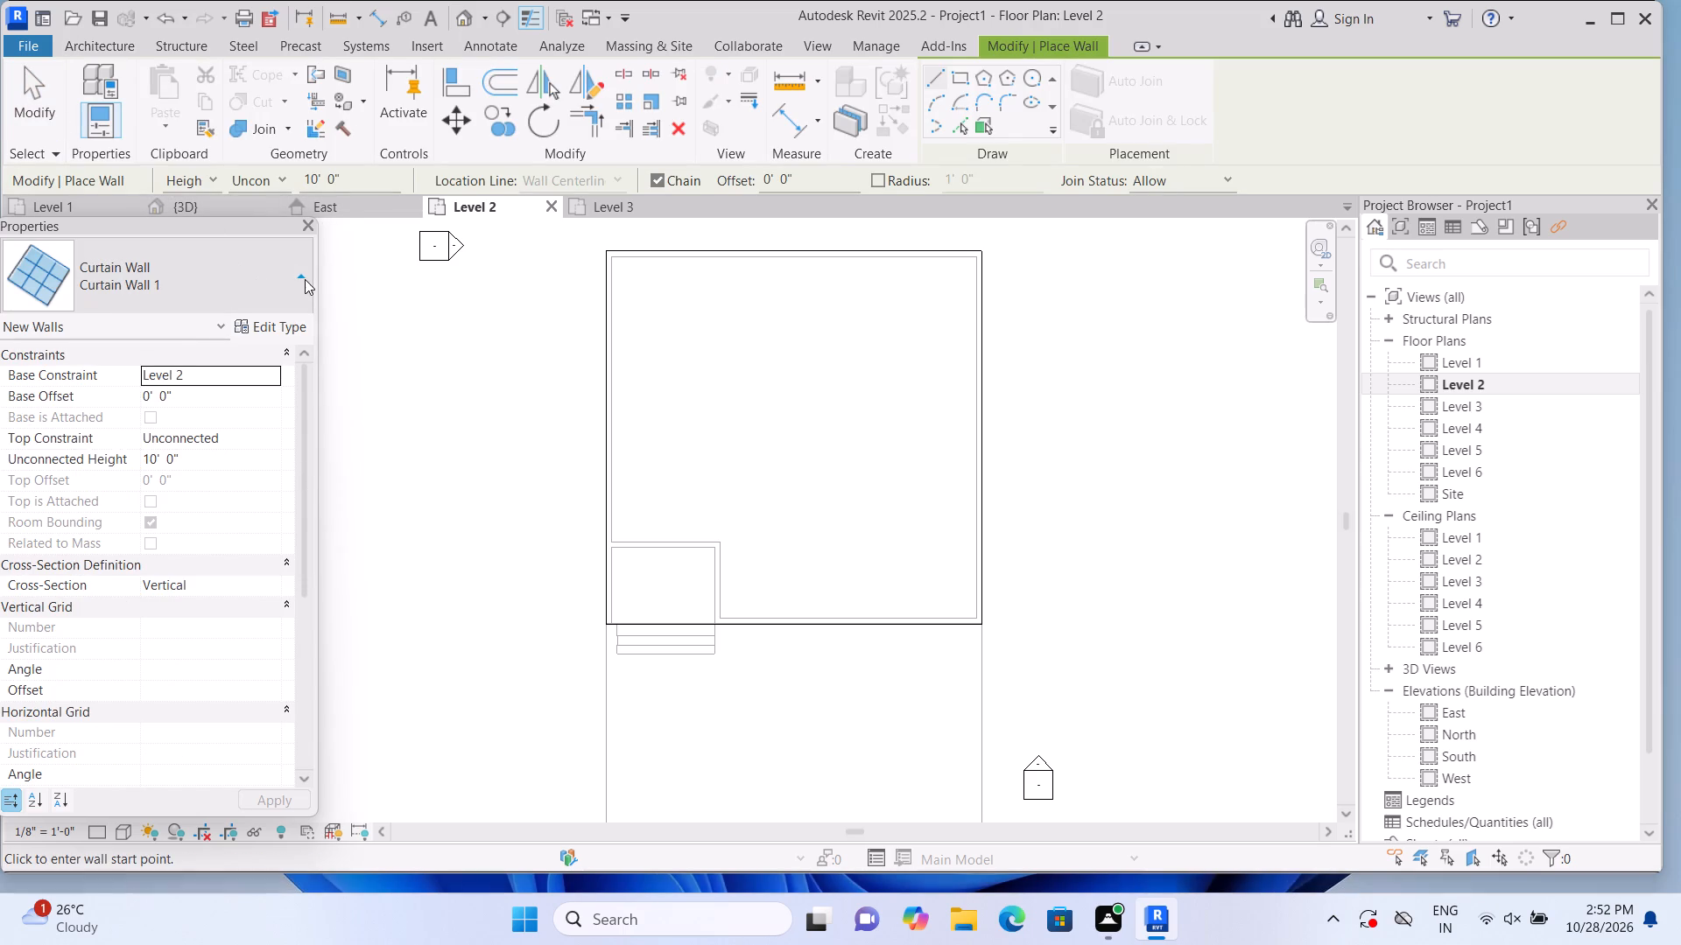
{"action": "scroll", "coordinate": [254, 484], "scroll_direction": "down", "scroll_amount": 3}
{"action": "scroll", "coordinate": [227, 633], "scroll_direction": "down", "scroll_amount": 3}
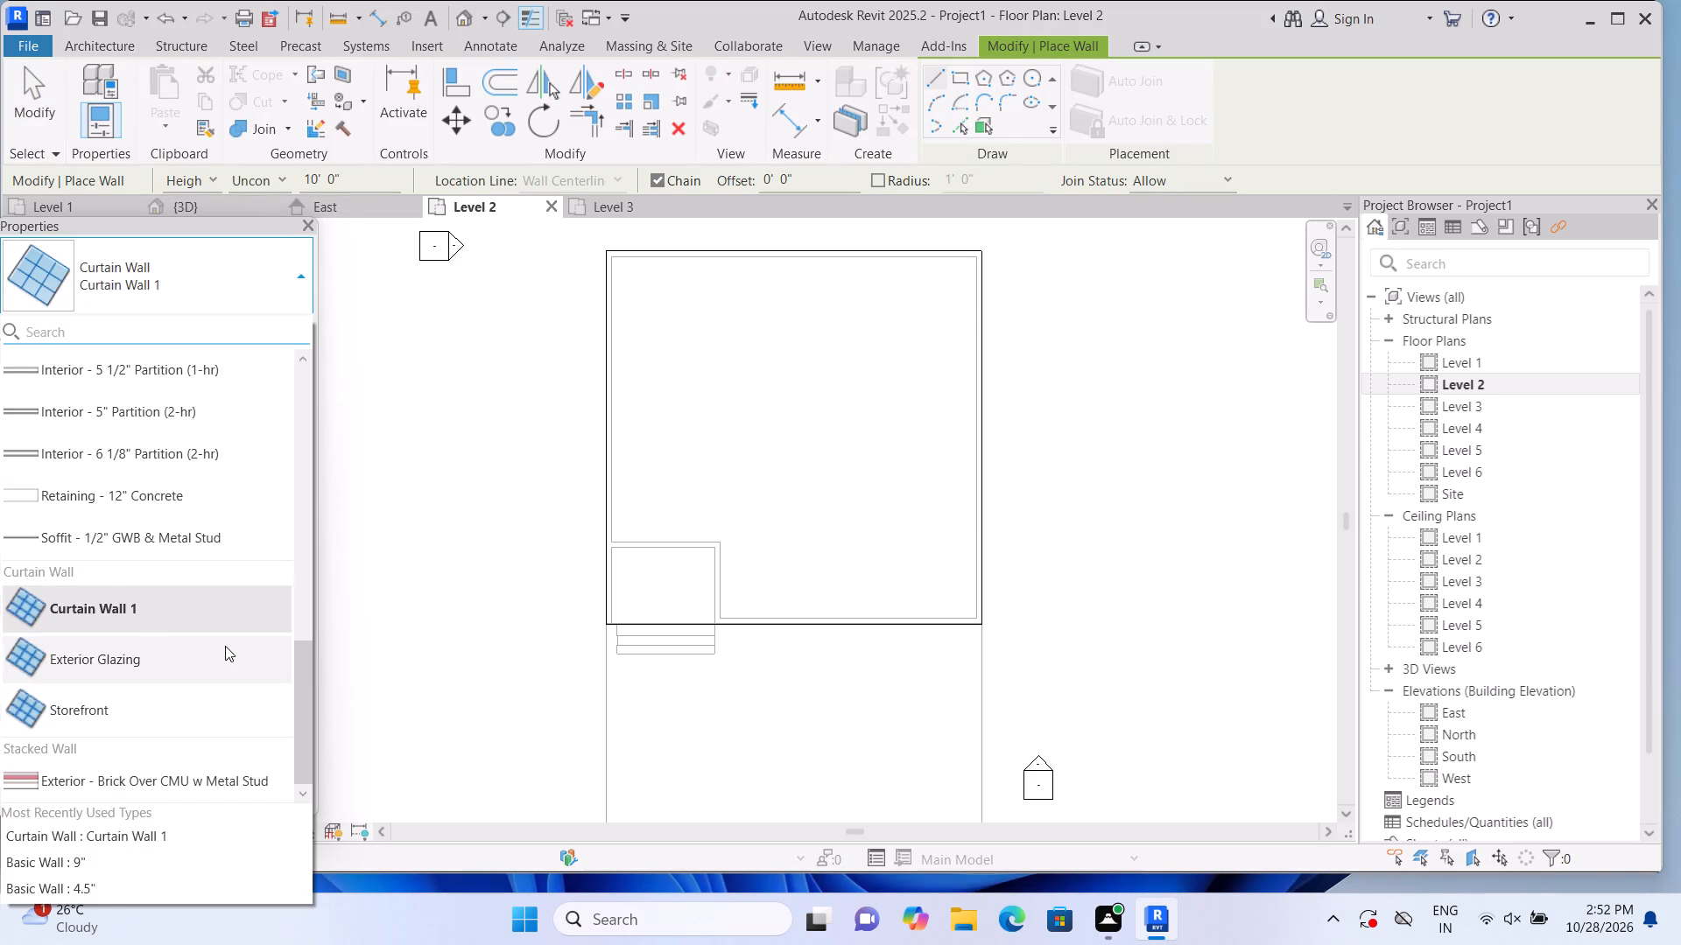
{"action": "scroll", "coordinate": [220, 468], "scroll_direction": "up", "scroll_amount": 8}
{"action": "left_click", "coordinate": [224, 421]}
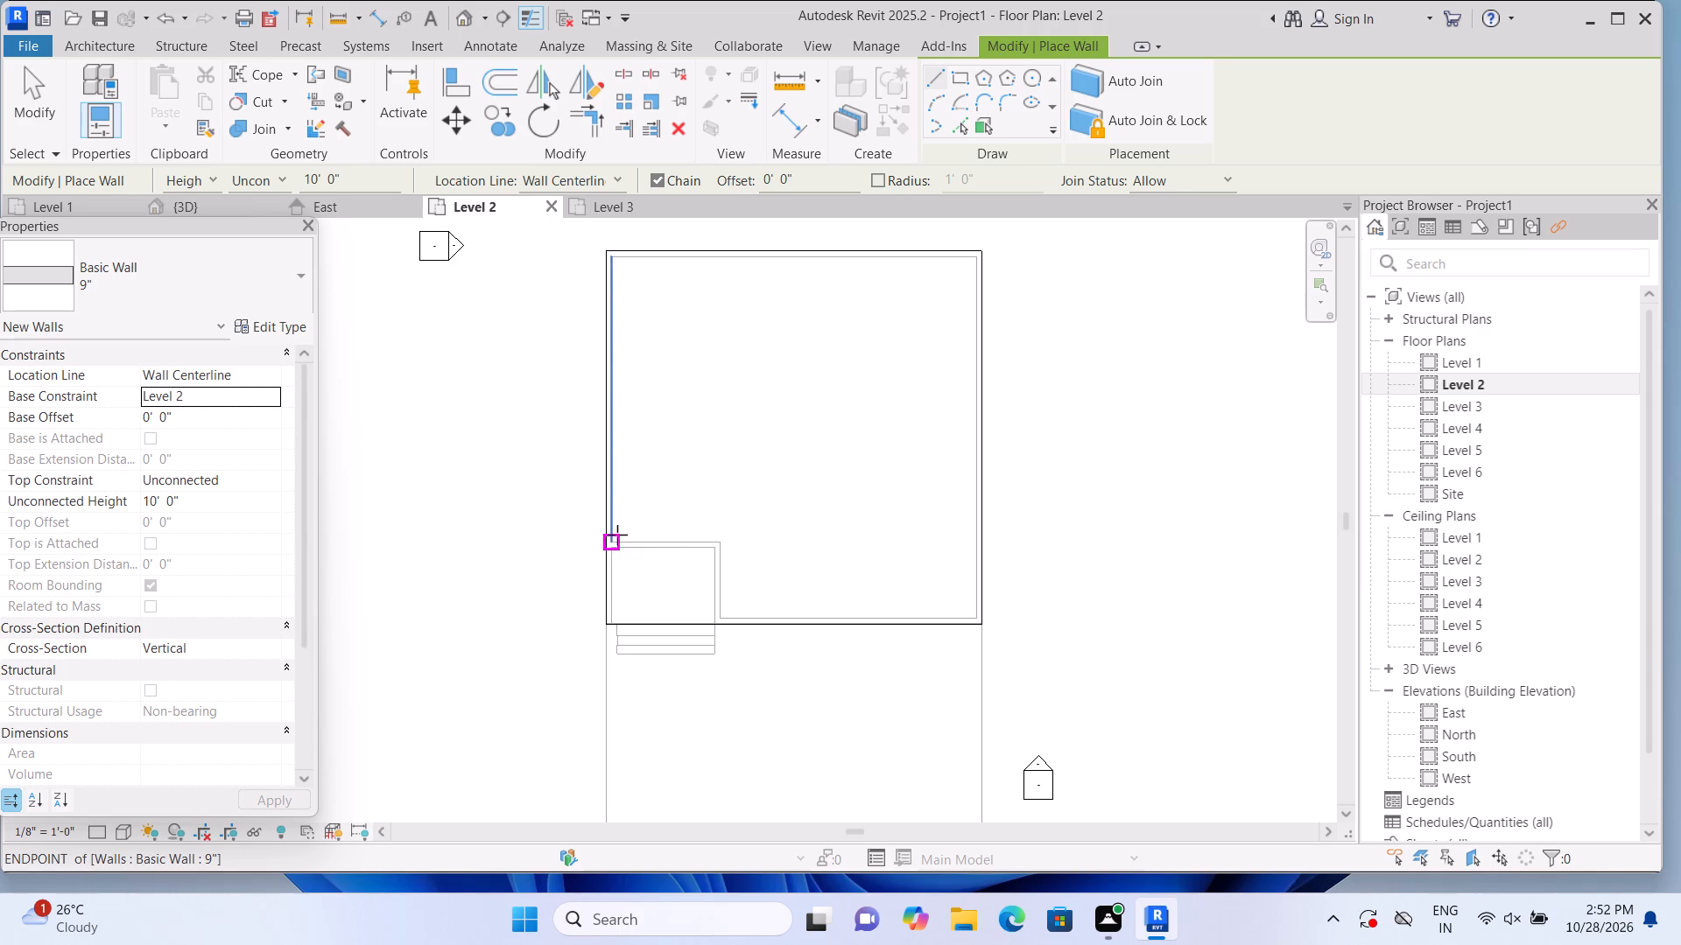
{"action": "scroll", "coordinate": [600, 539], "scroll_direction": "up", "scroll_amount": 3}
{"action": "middle_click_drag", "start_coordinate": [658, 505], "coordinate": [841, 659]}
{"action": "scroll", "coordinate": [768, 715], "scroll_direction": "up", "scroll_amount": 6}
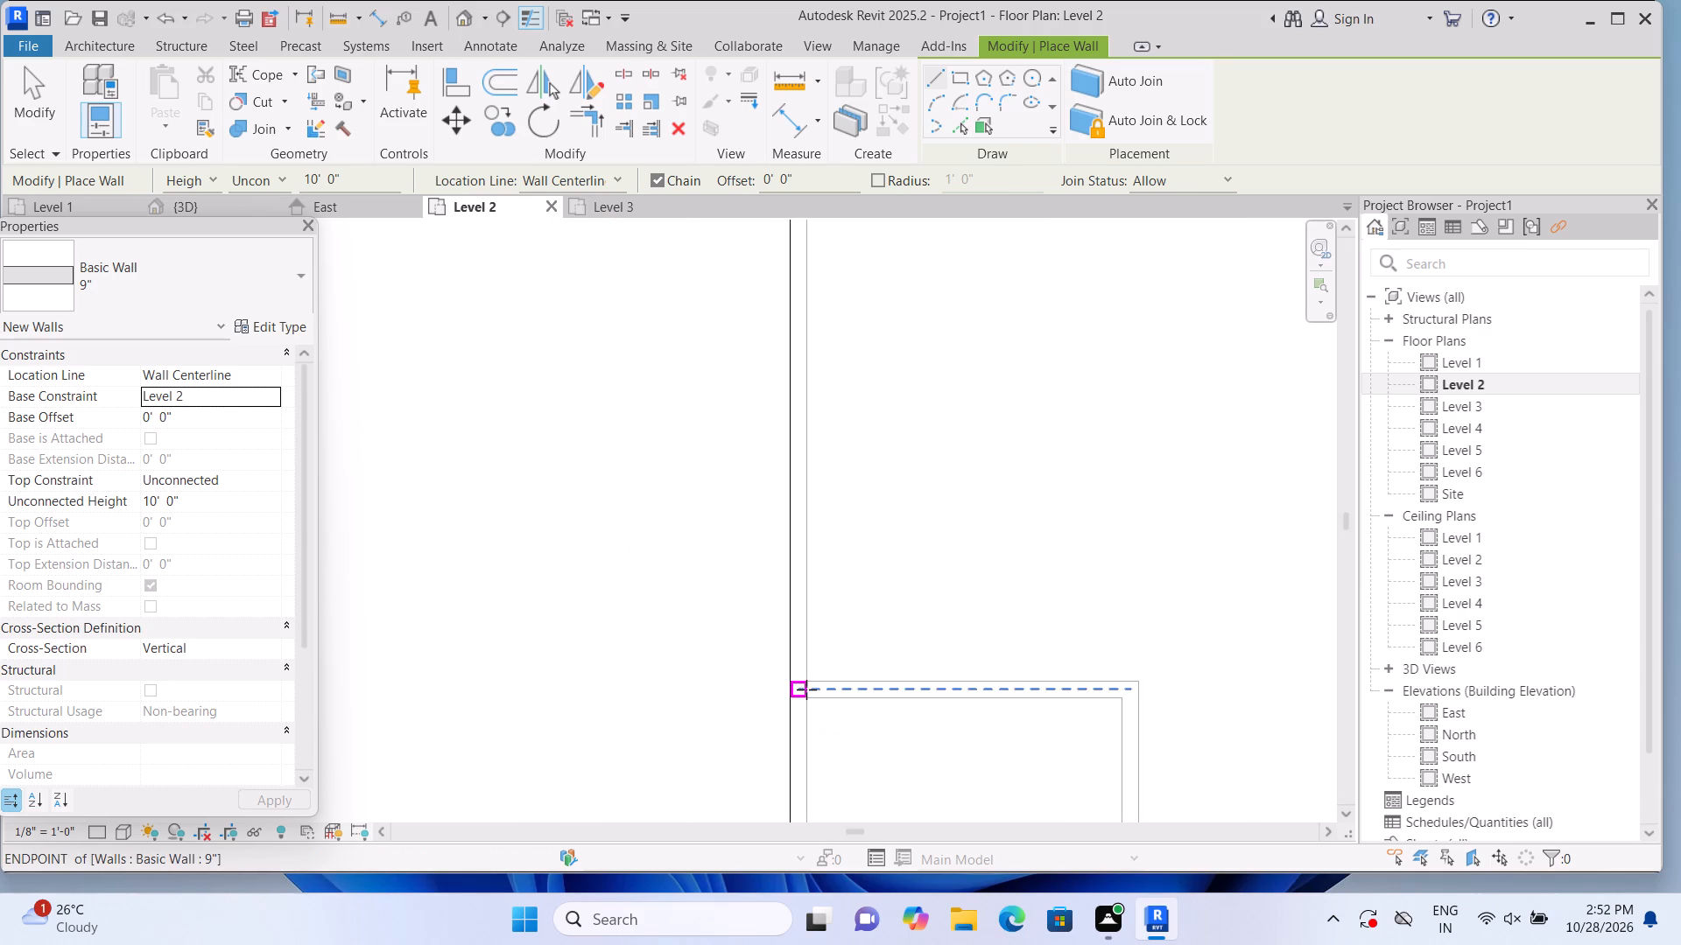
{"action": "scroll", "coordinate": [806, 689], "scroll_direction": "up", "scroll_amount": 1}
{"action": "left_click", "coordinate": [798, 688]}
{"action": "middle_click_drag", "start_coordinate": [784, 448], "coordinate": [783, 488]}
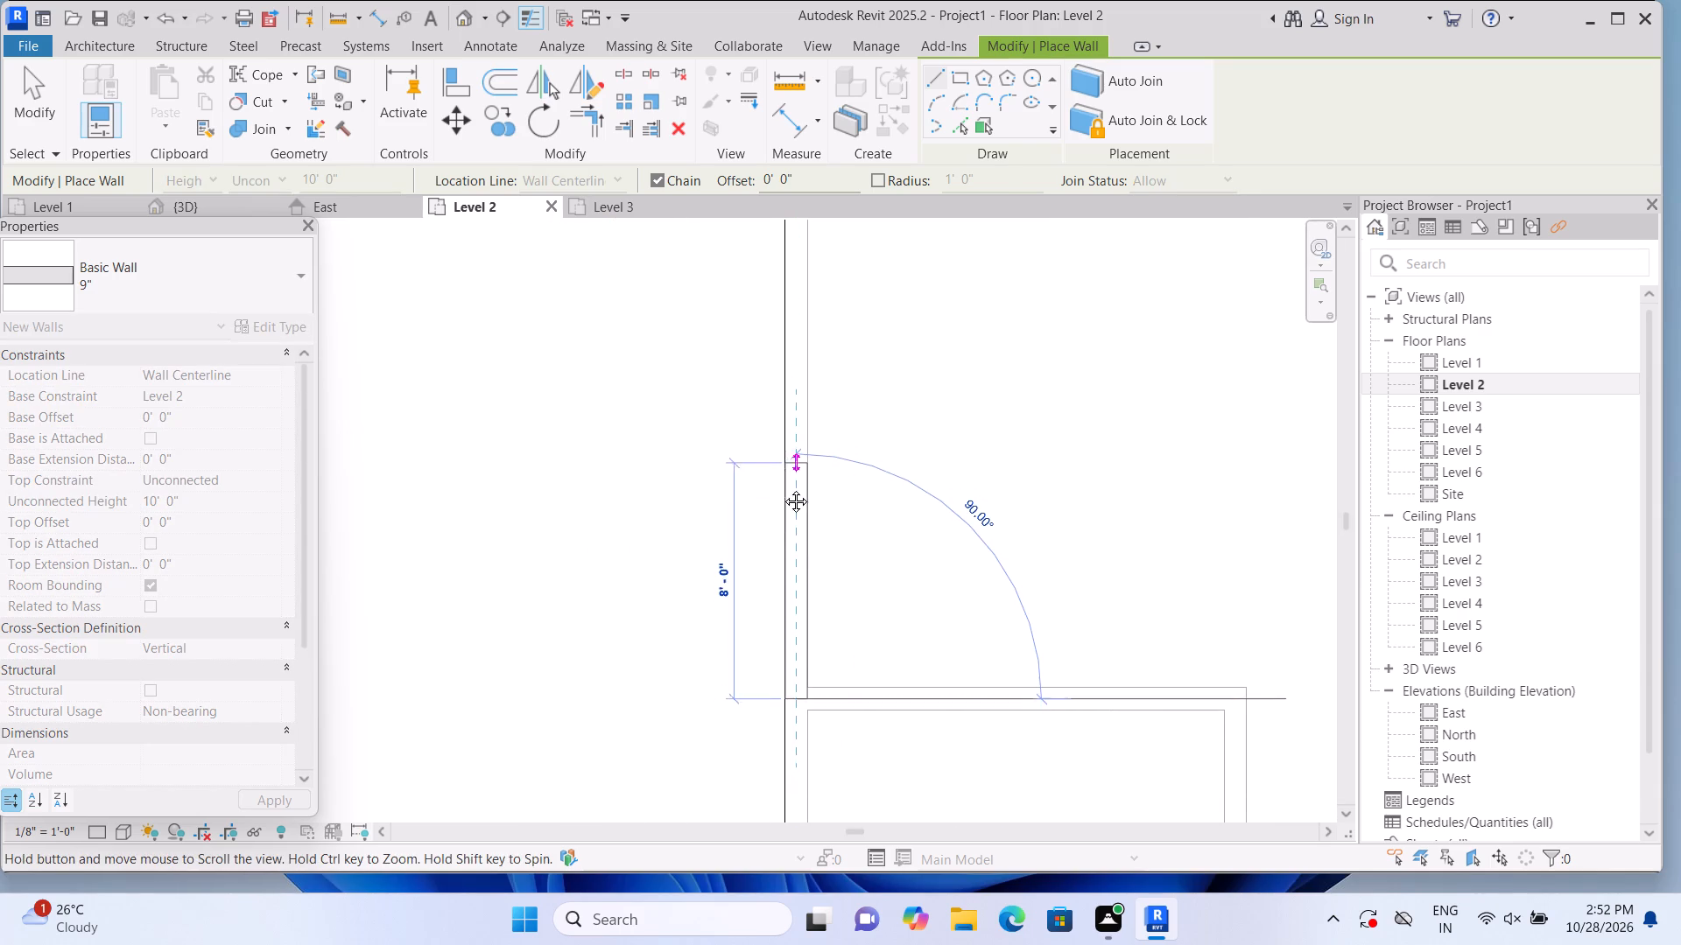
{"action": "middle_click_drag", "start_coordinate": [783, 488], "coordinate": [772, 718]}
{"action": "middle_click_drag", "start_coordinate": [775, 392], "coordinate": [749, 750]}
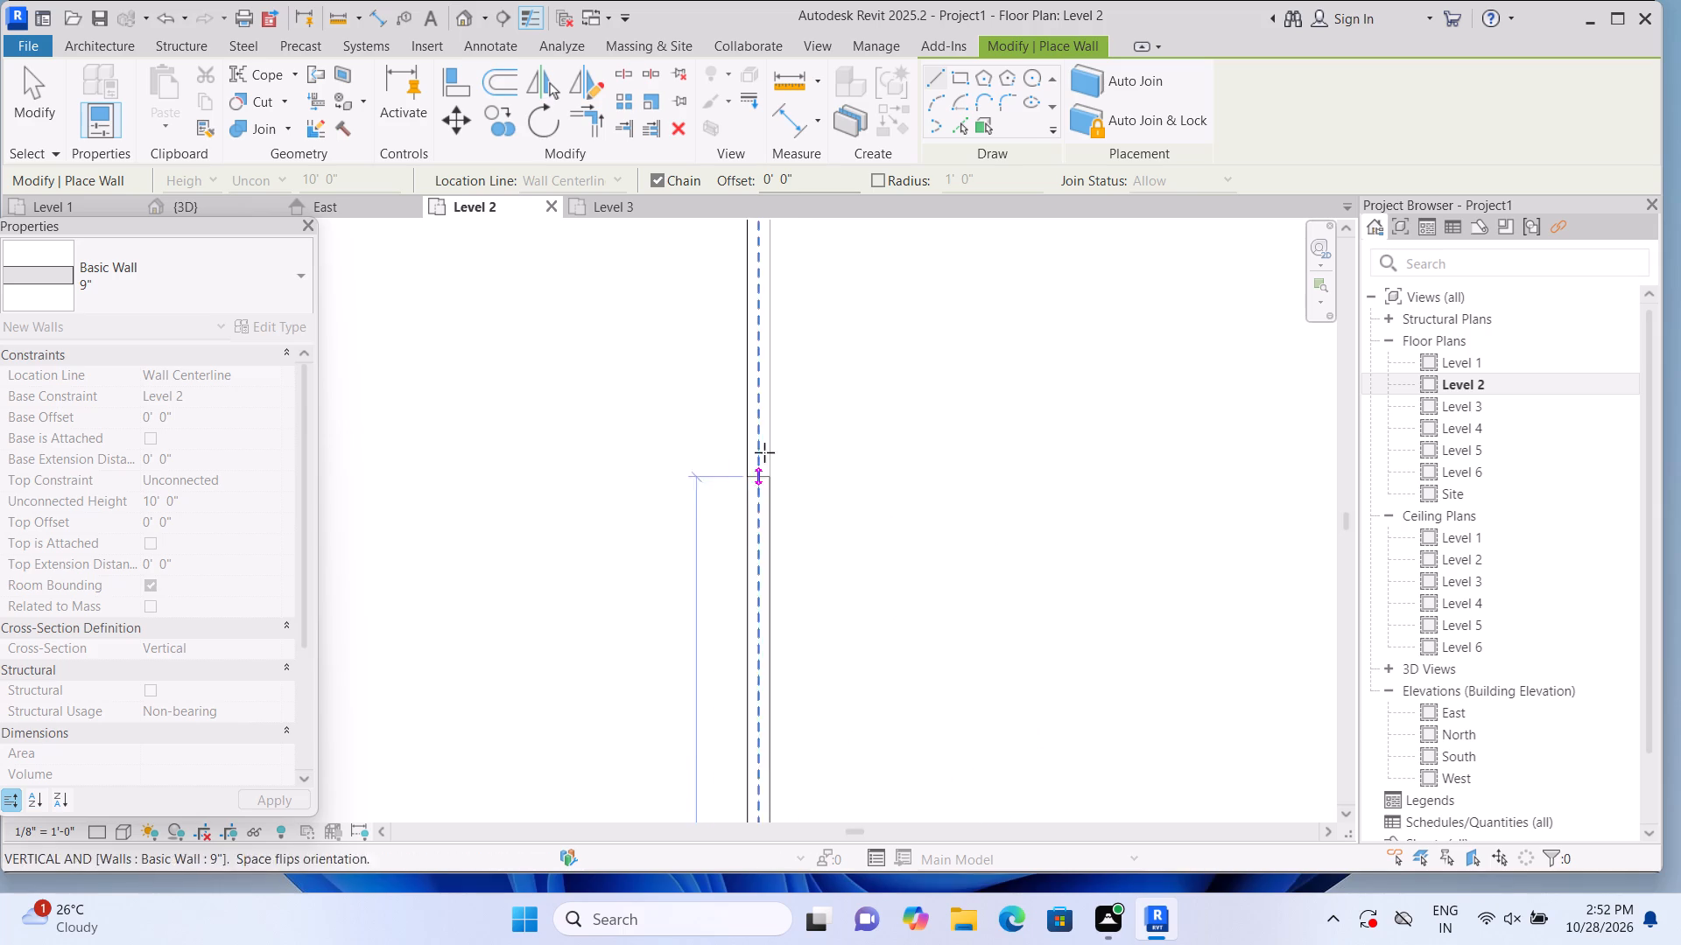
{"action": "middle_click_drag", "start_coordinate": [765, 451], "coordinate": [752, 756]}
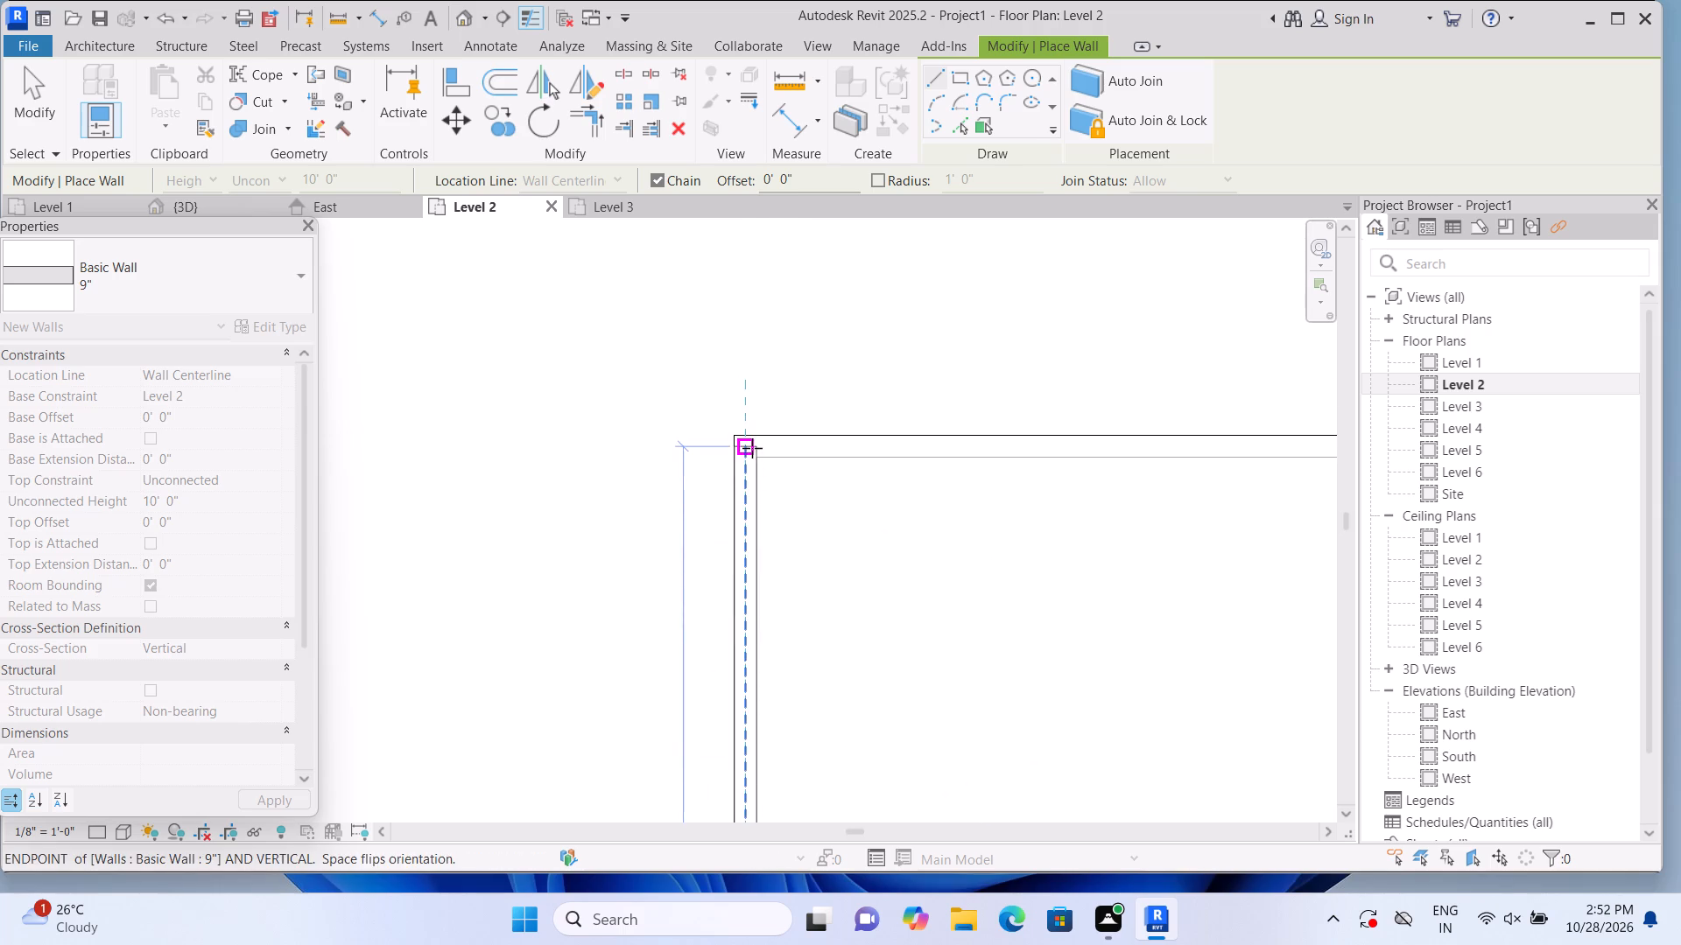
{"action": "left_click", "coordinate": [752, 447]}
{"action": "left_click", "coordinate": [752, 447]}
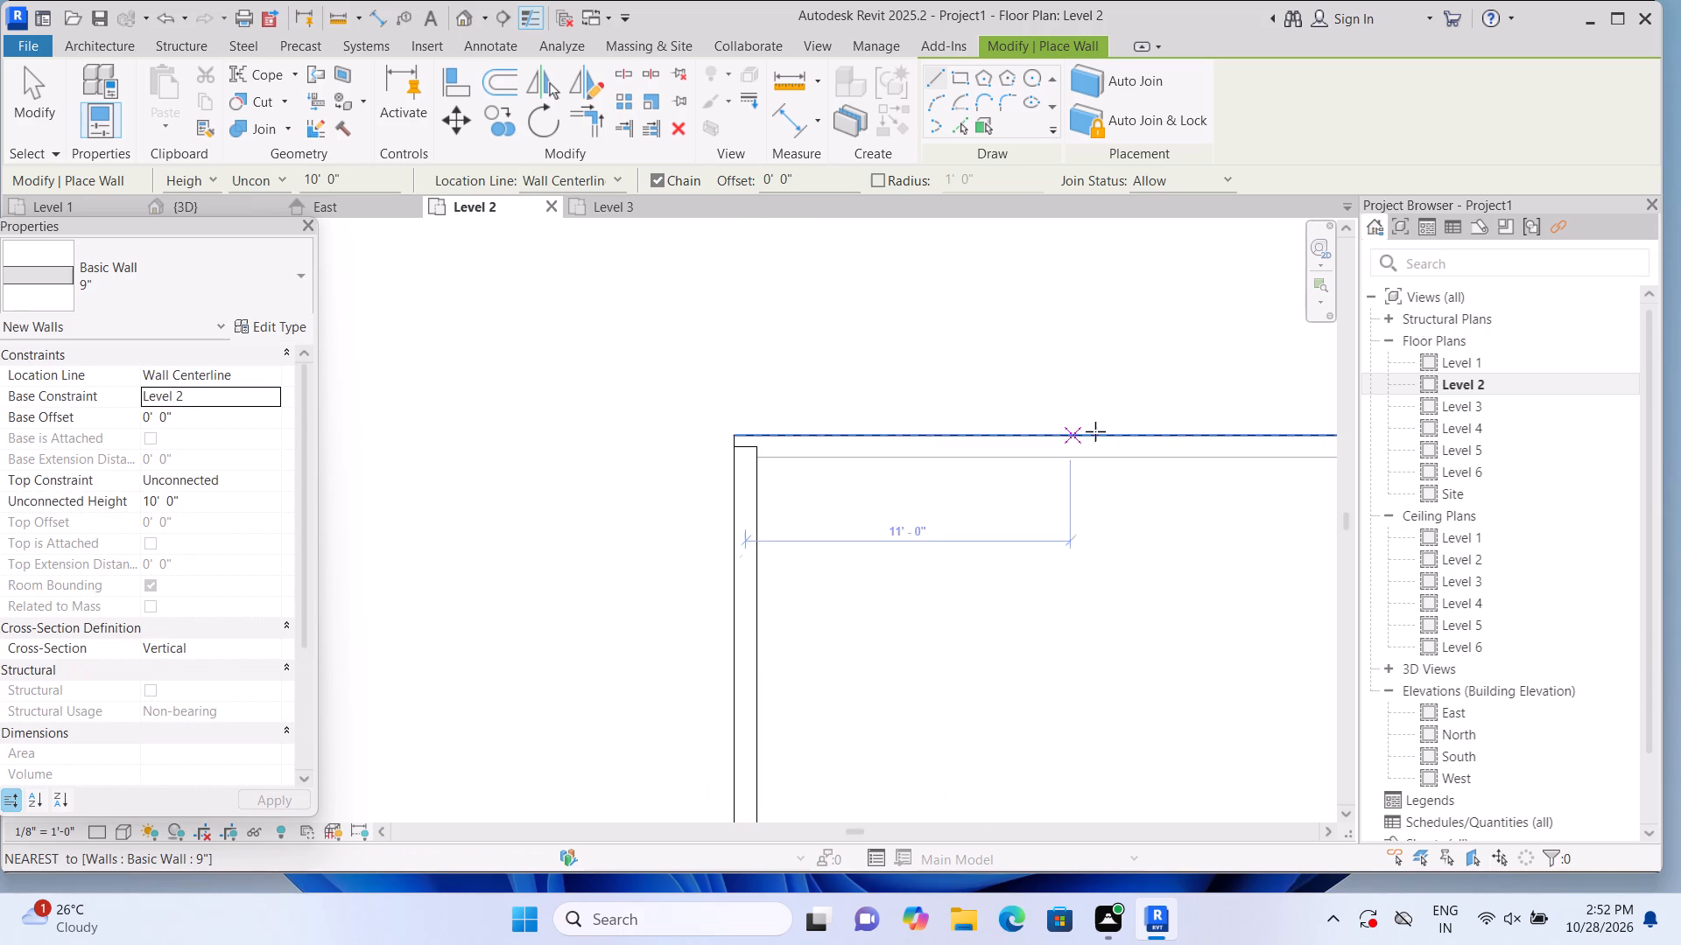
Draw the Level 2 north wall along the underlay wall's centerline from the northwest corner to the northeast corner.
{"action": "left_click", "coordinate": [736, 450]}
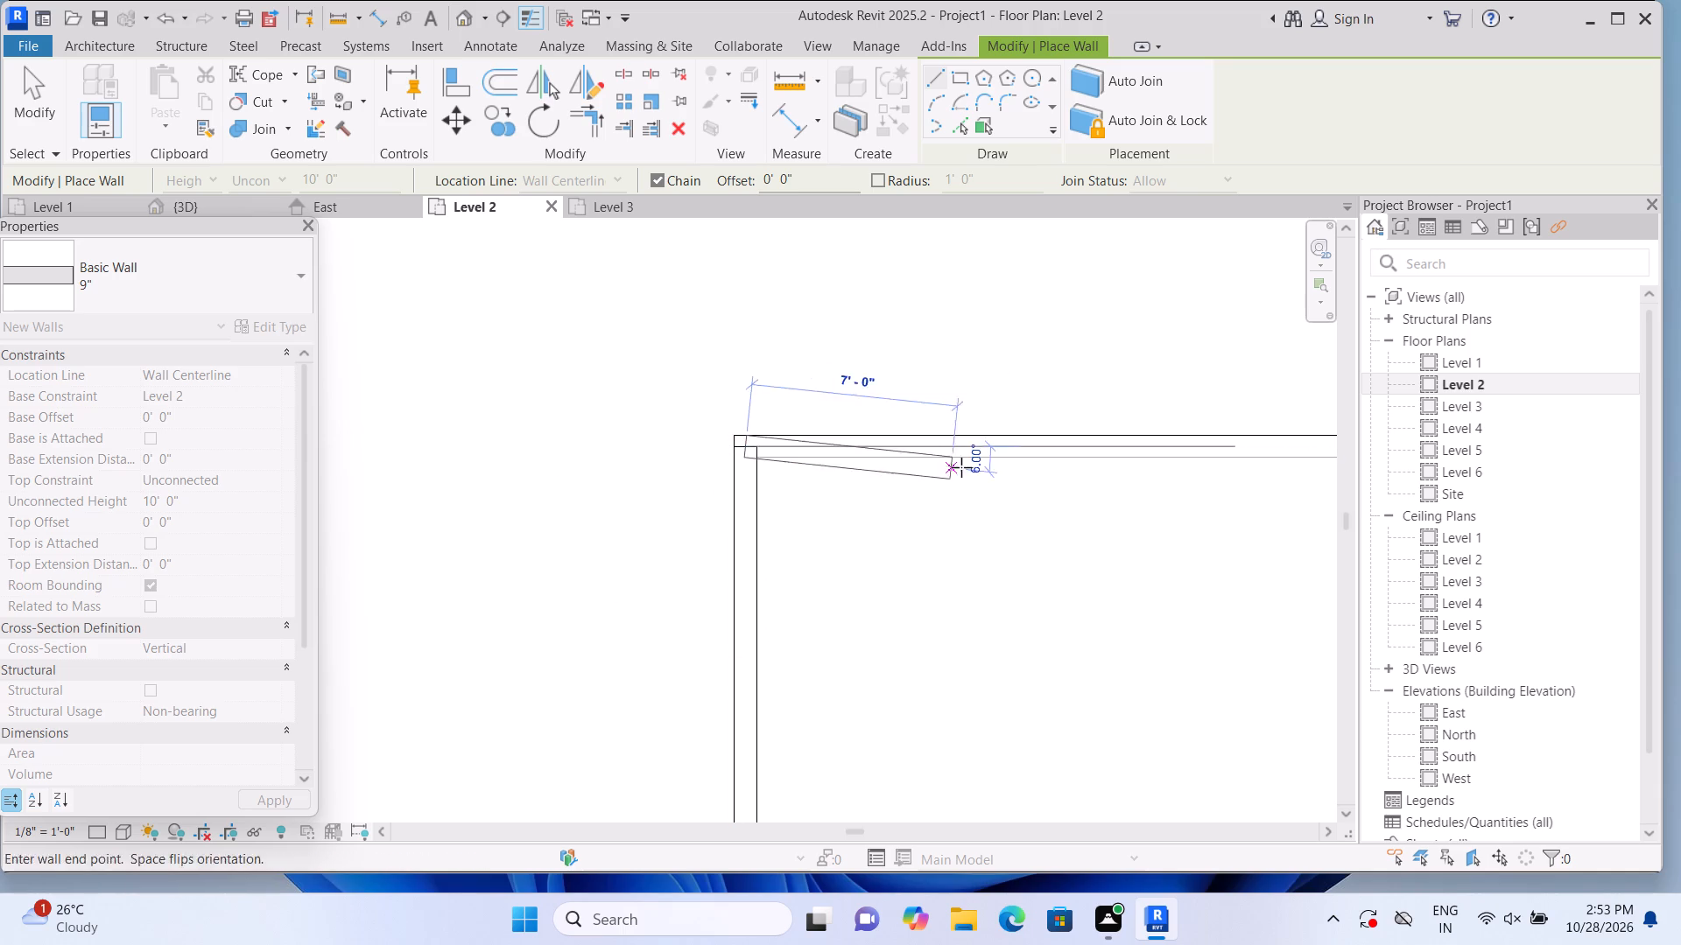
{"action": "middle_click_drag", "start_coordinate": [1122, 451], "coordinate": [737, 452]}
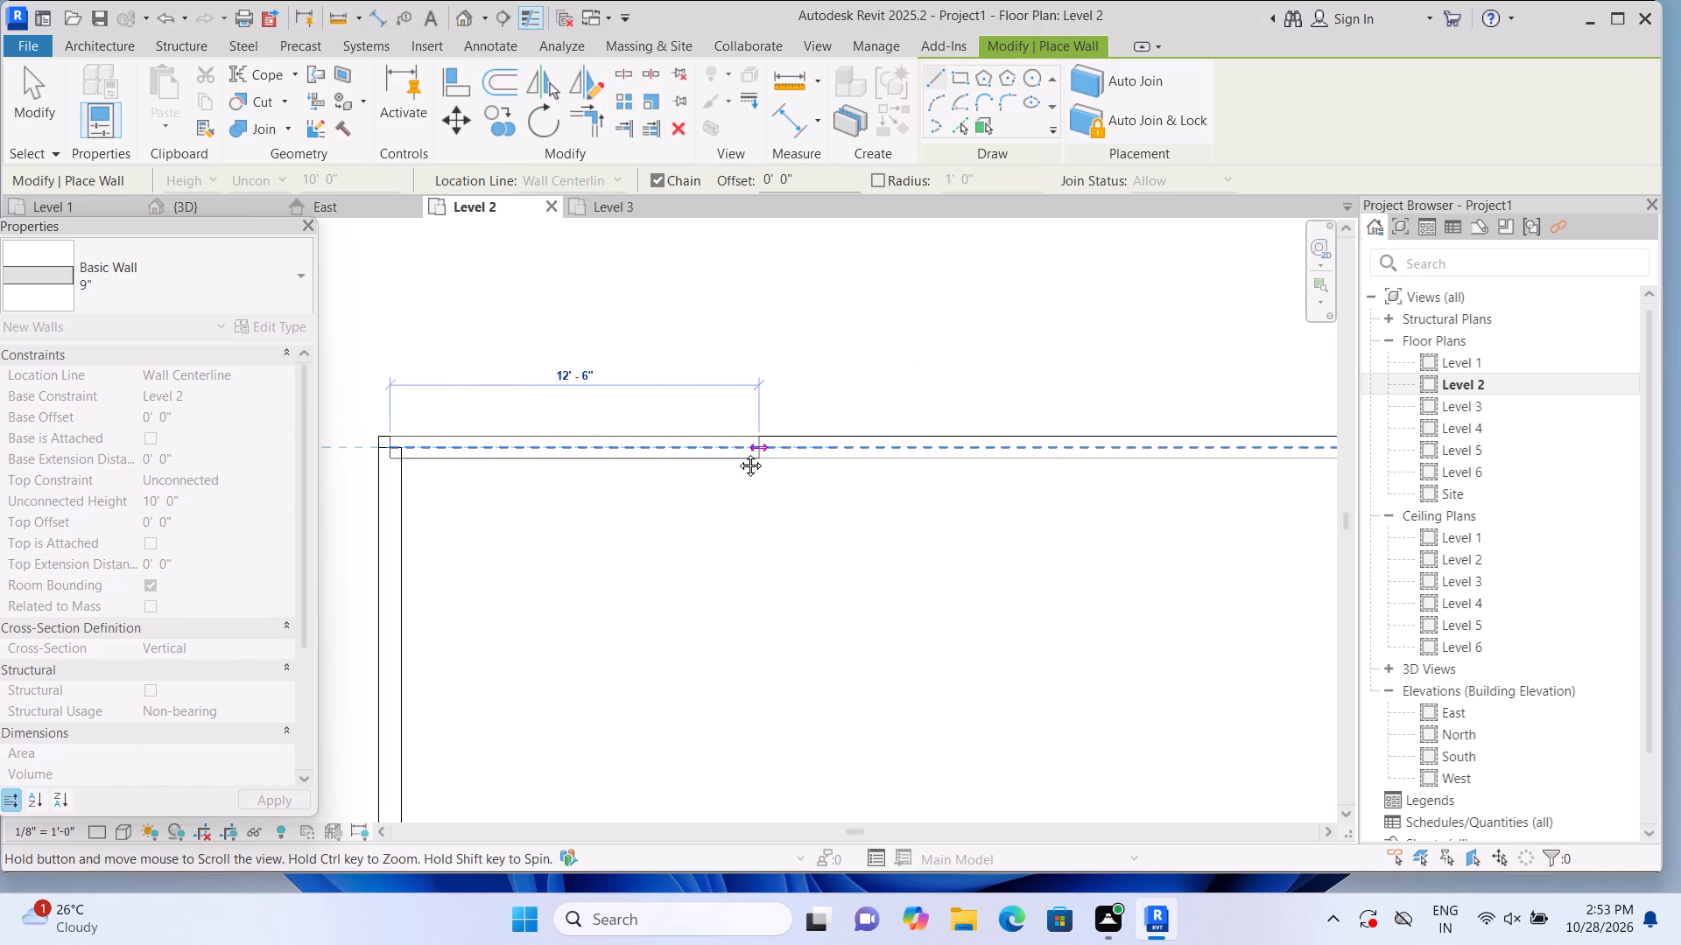
{"action": "middle_click_drag", "start_coordinate": [737, 452], "coordinate": [724, 452]}
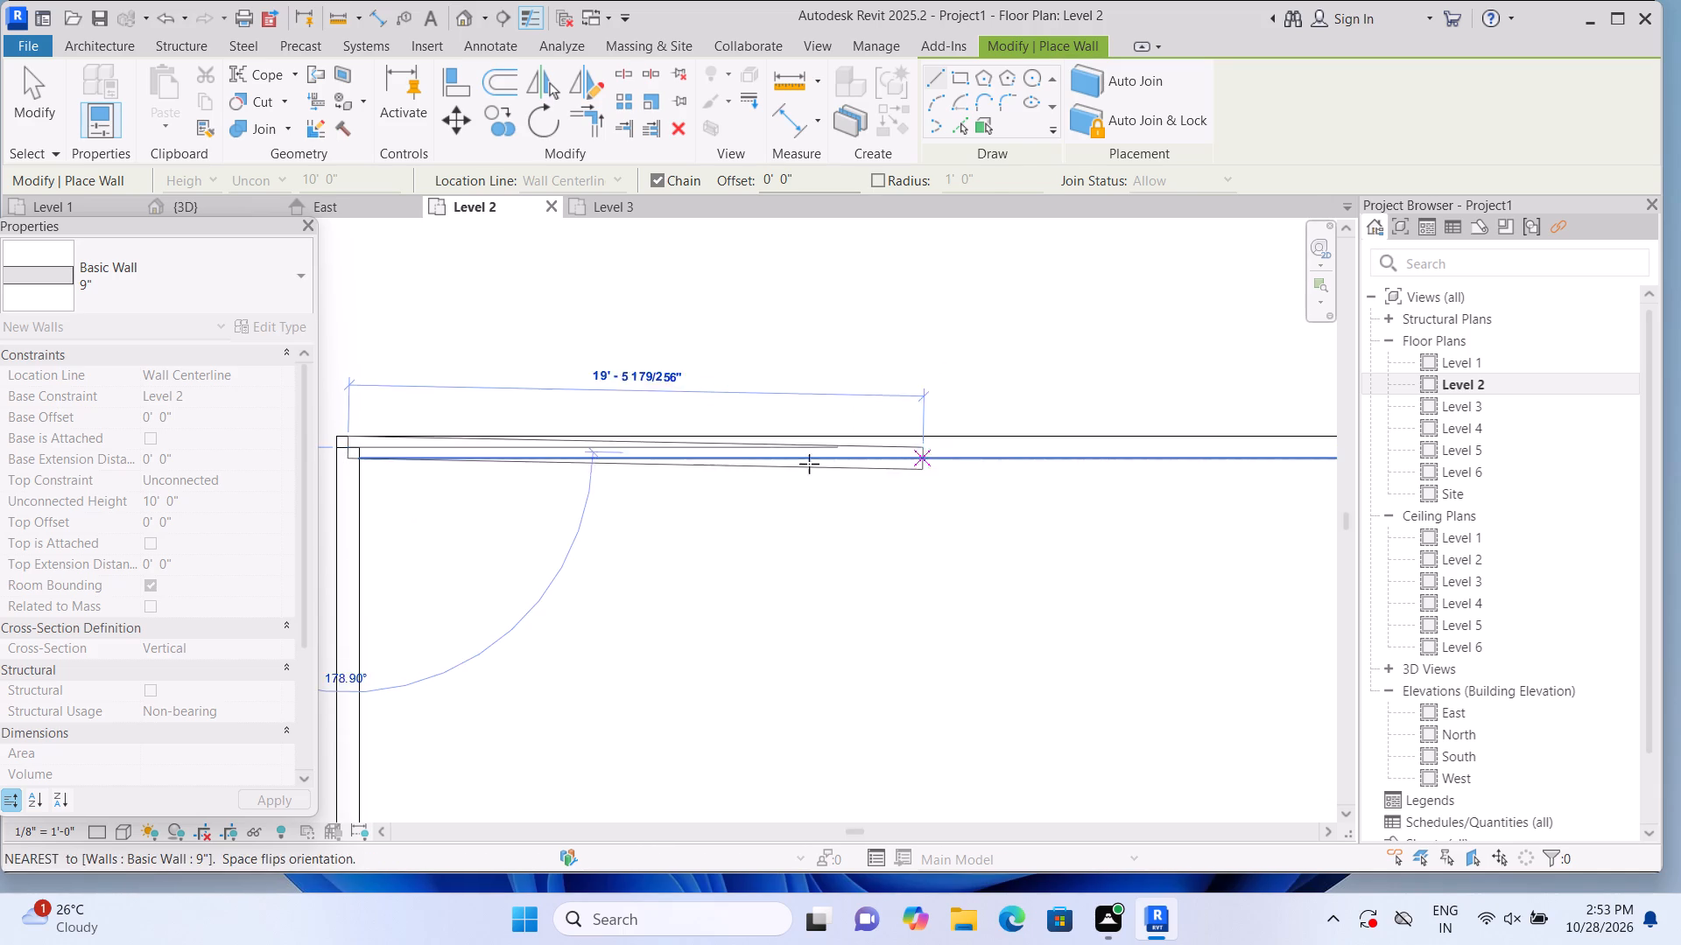
{"action": "scroll", "coordinate": [1064, 455], "scroll_direction": "down", "scroll_amount": 6}
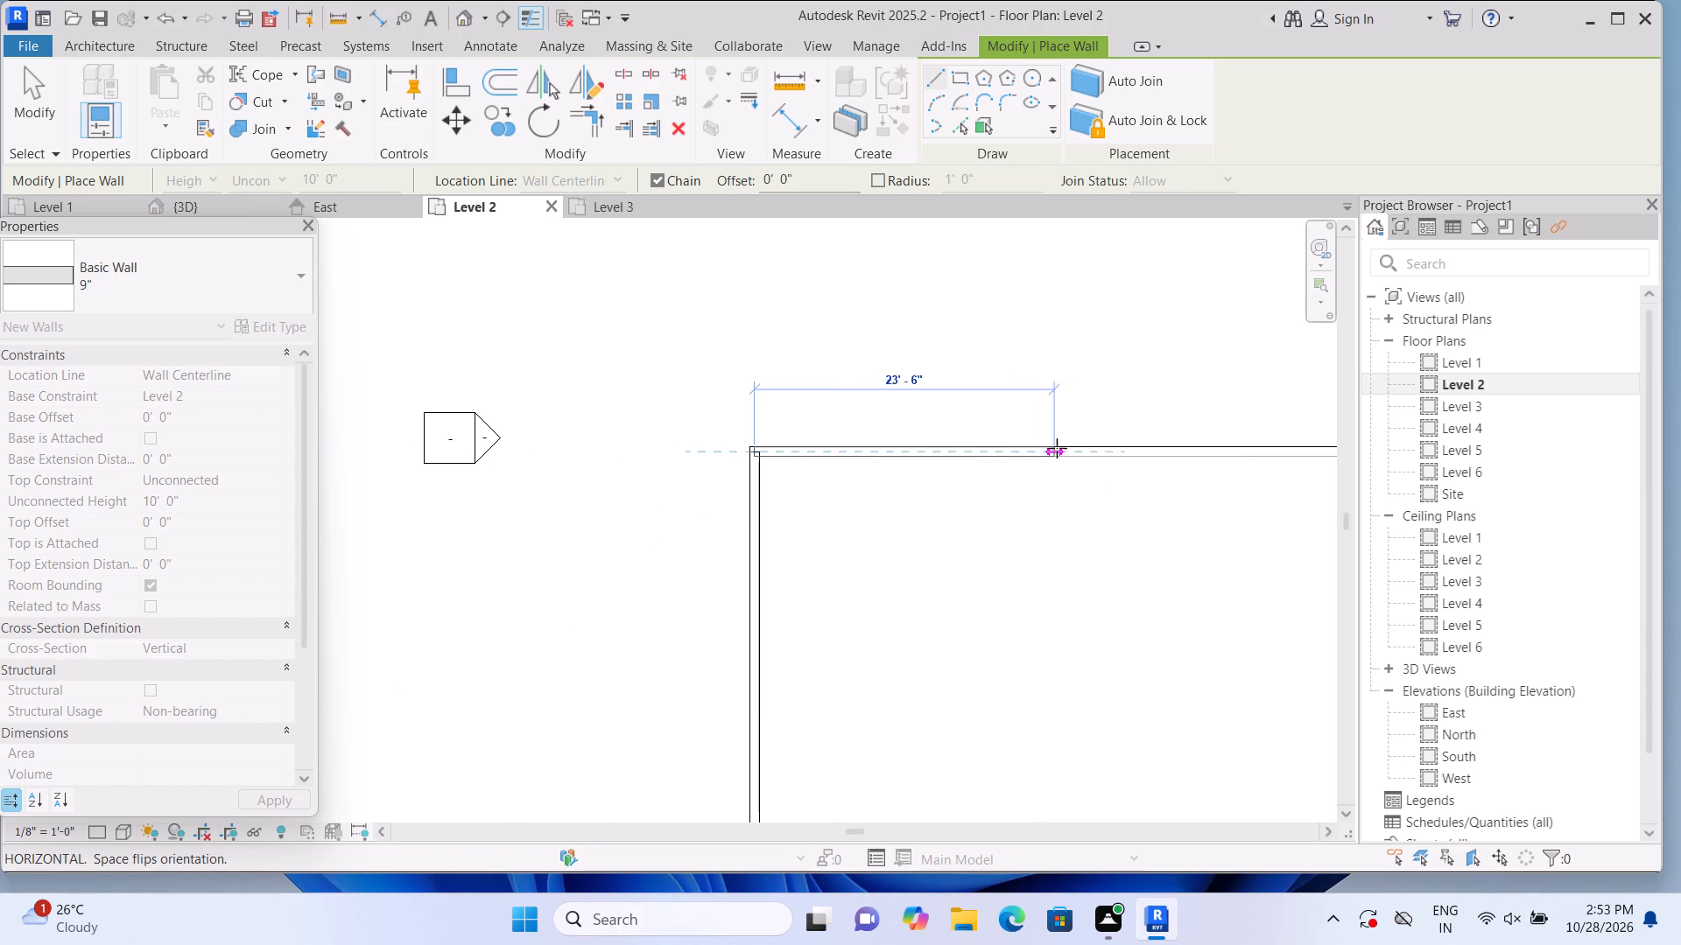
{"action": "middle_click_drag", "start_coordinate": [1057, 448], "coordinate": [672, 441]}
{"action": "scroll", "coordinate": [982, 445], "scroll_direction": "up", "scroll_amount": 2}
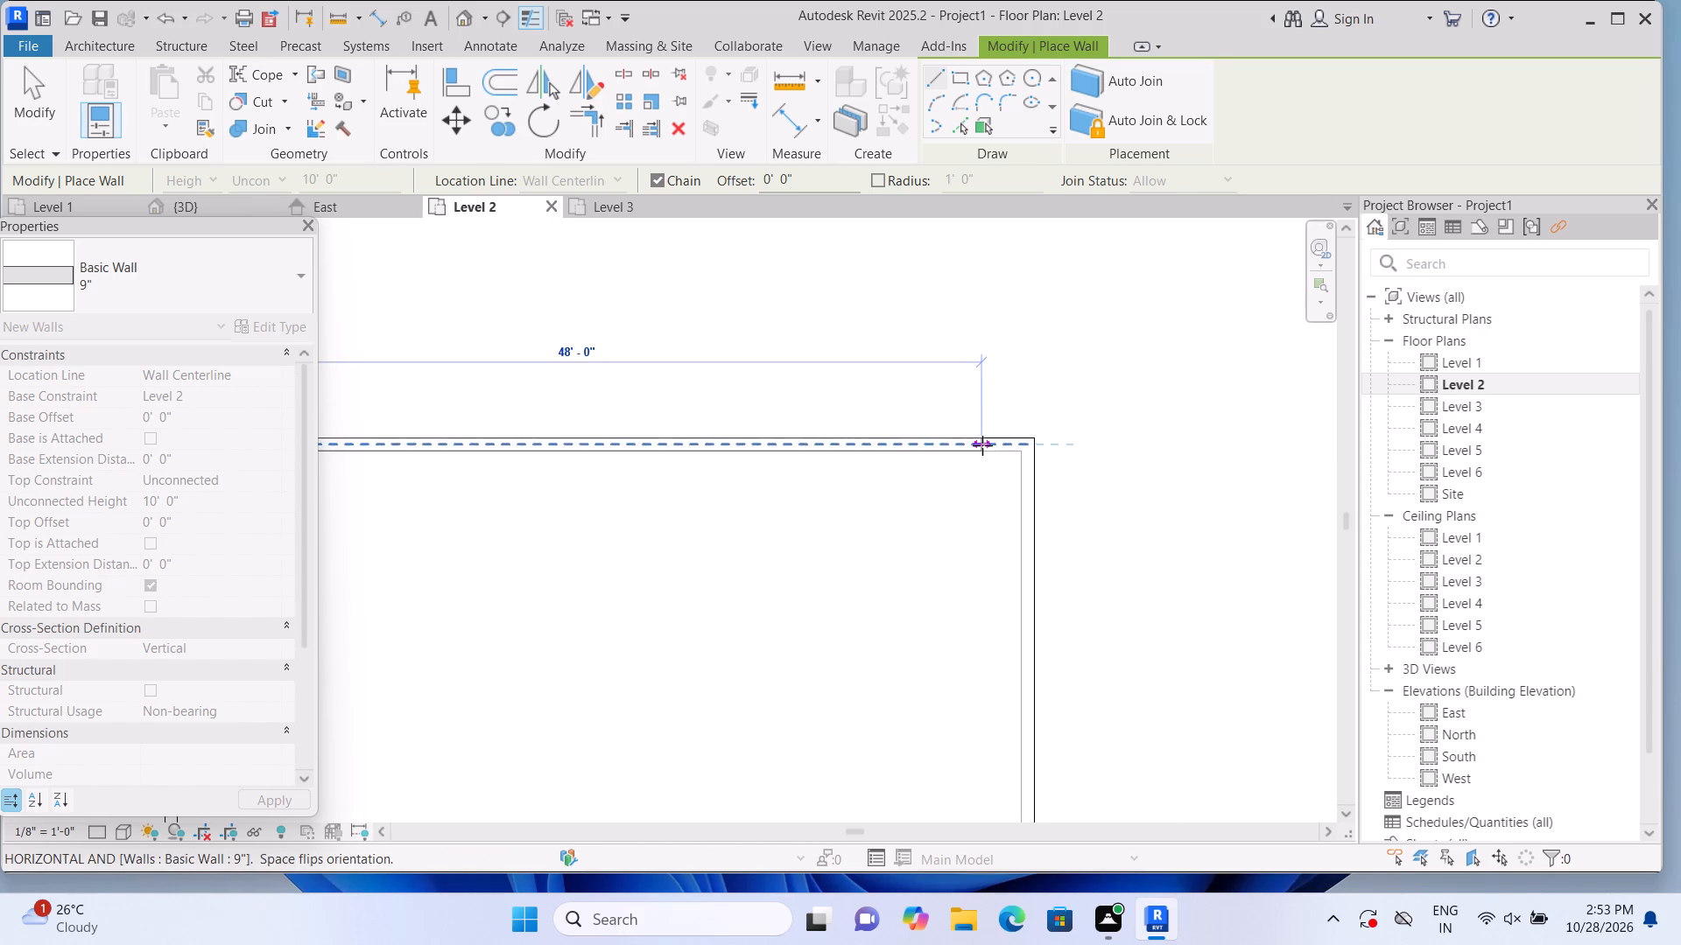
{"action": "scroll", "coordinate": [987, 451], "scroll_direction": "up", "scroll_amount": 8}
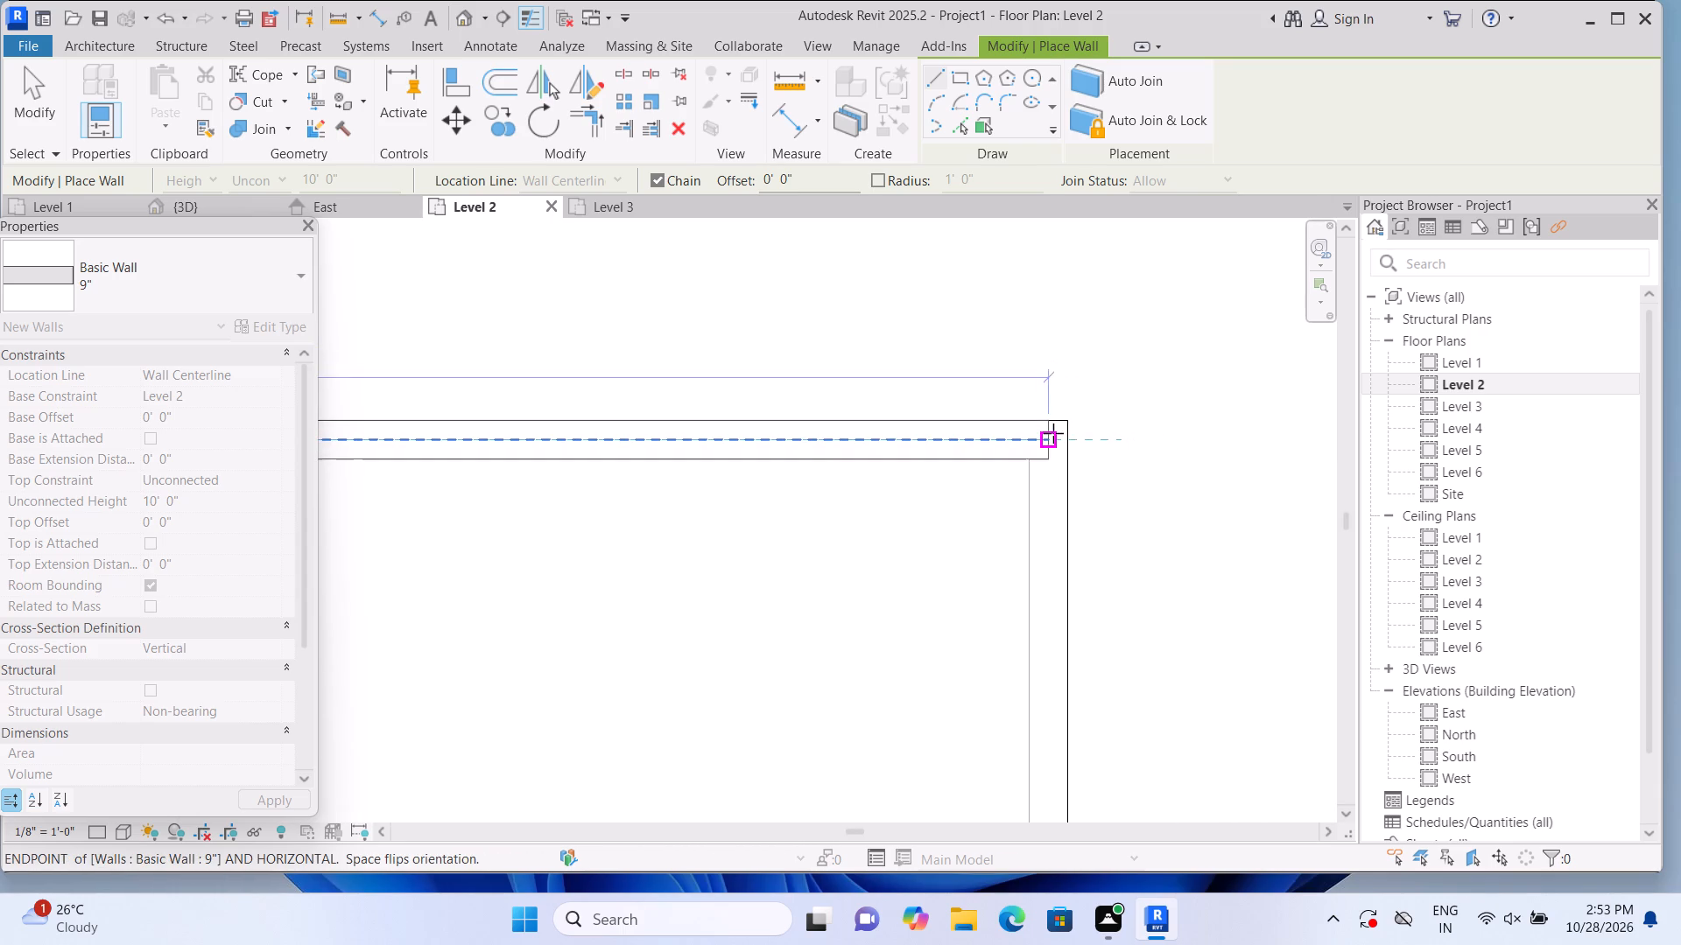
{"action": "scroll", "coordinate": [1053, 433], "scroll_direction": "up", "scroll_amount": 1}
{"action": "left_click", "coordinate": [1053, 433]}
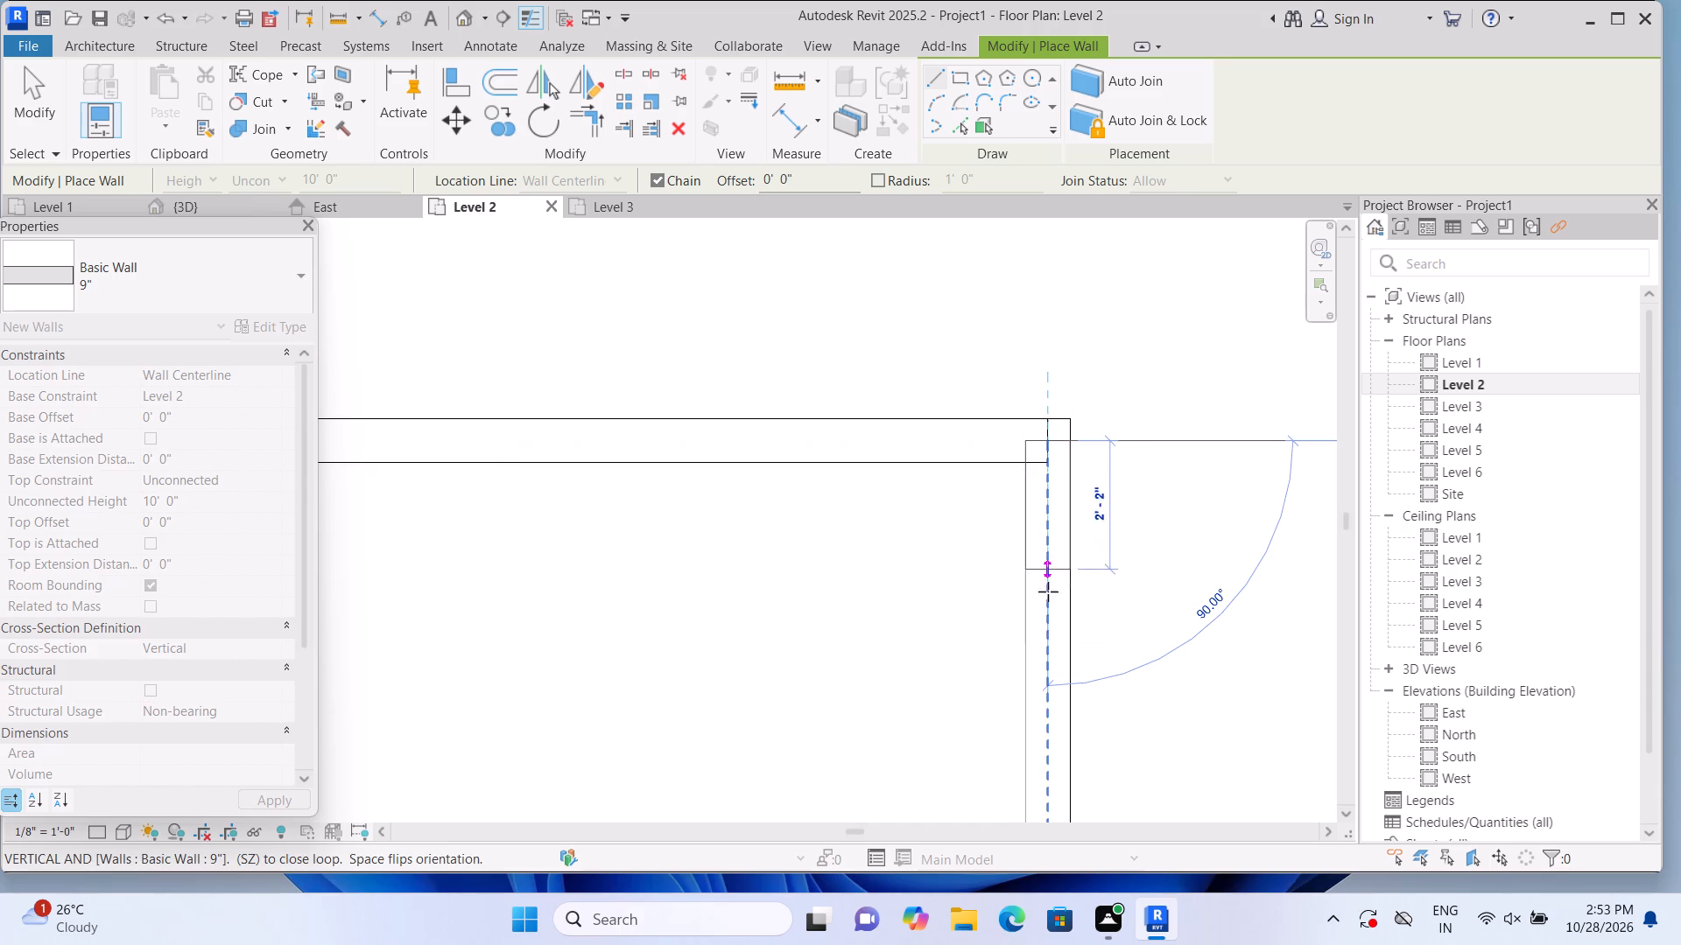
Continue the 9" wall along the east side of the underlay from the northeast corner to the southeast corner.
{"action": "middle_click_drag", "start_coordinate": [1048, 643], "coordinate": [1017, 346]}
{"action": "middle_click_drag", "start_coordinate": [1021, 557], "coordinate": [1003, 455]}
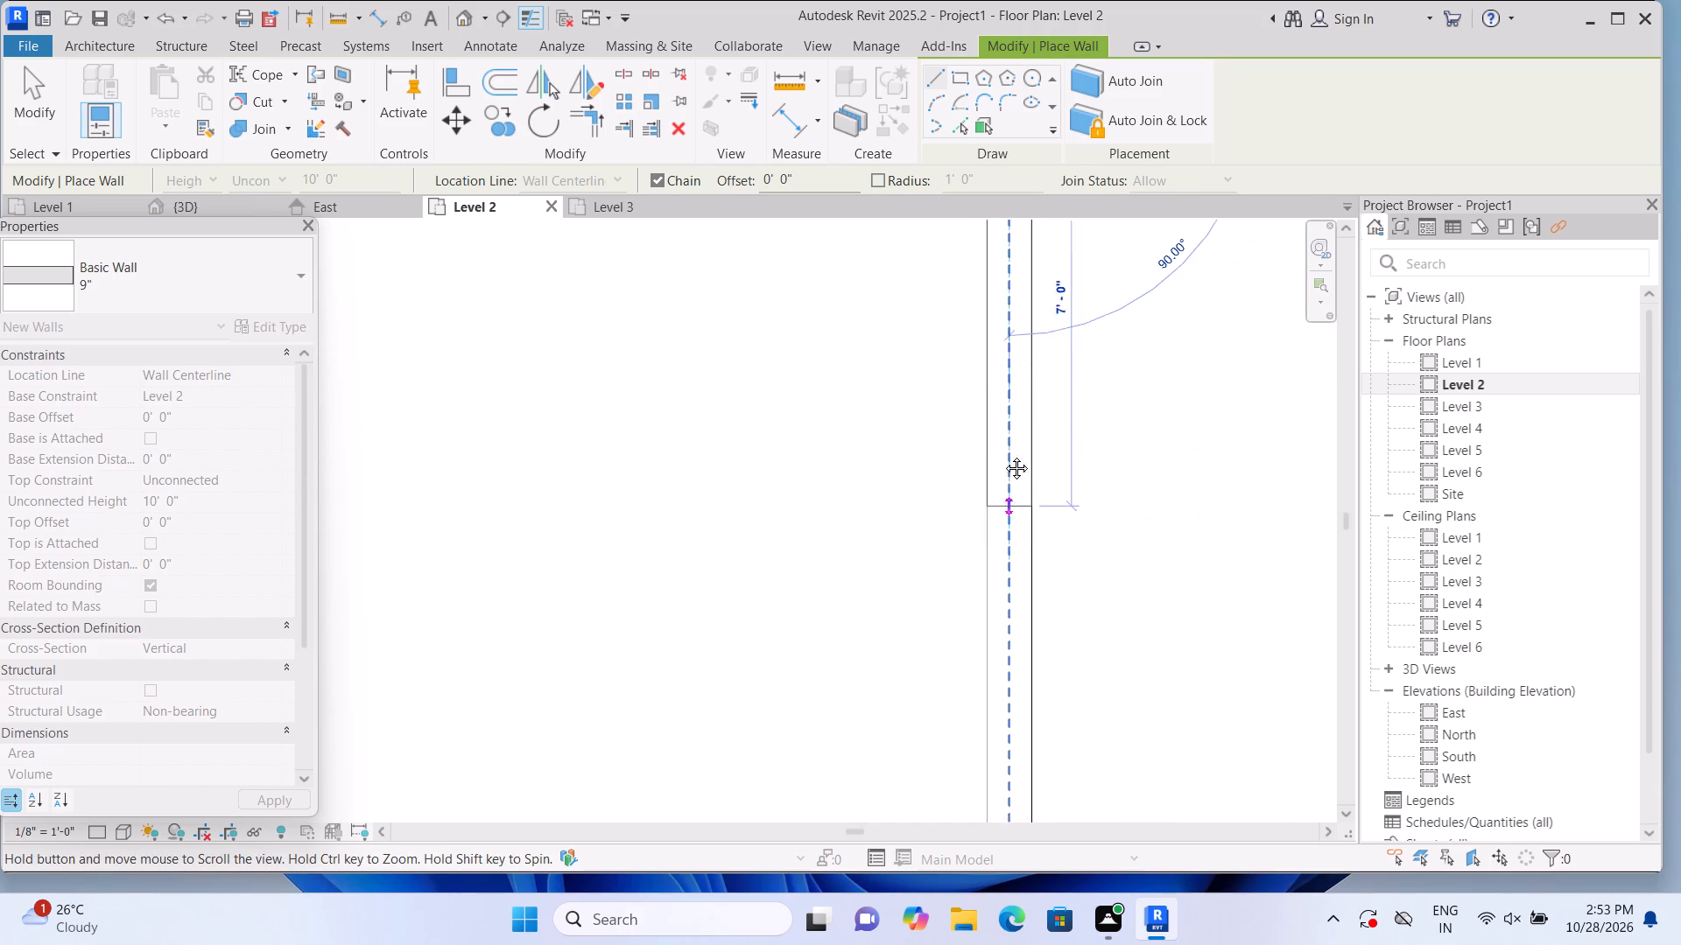
{"action": "middle_click_drag", "start_coordinate": [1003, 455], "coordinate": [994, 240]}
{"action": "middle_click_drag", "start_coordinate": [975, 580], "coordinate": [981, 214]}
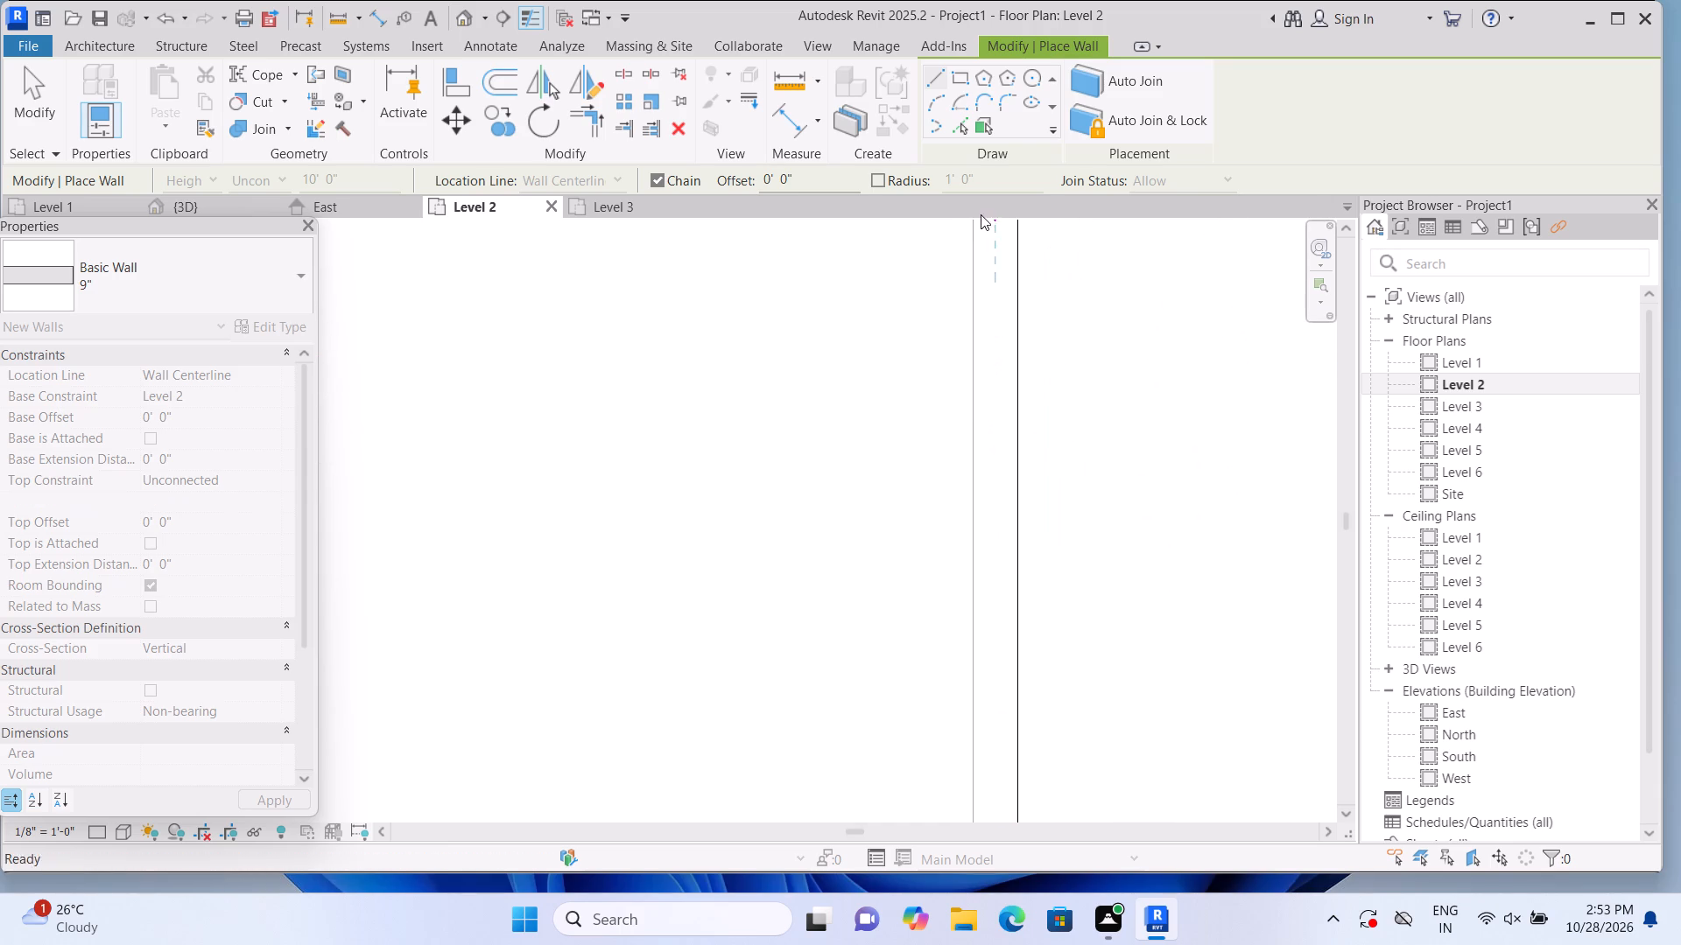
{"action": "middle_click_drag", "start_coordinate": [1010, 573], "coordinate": [1019, 174]}
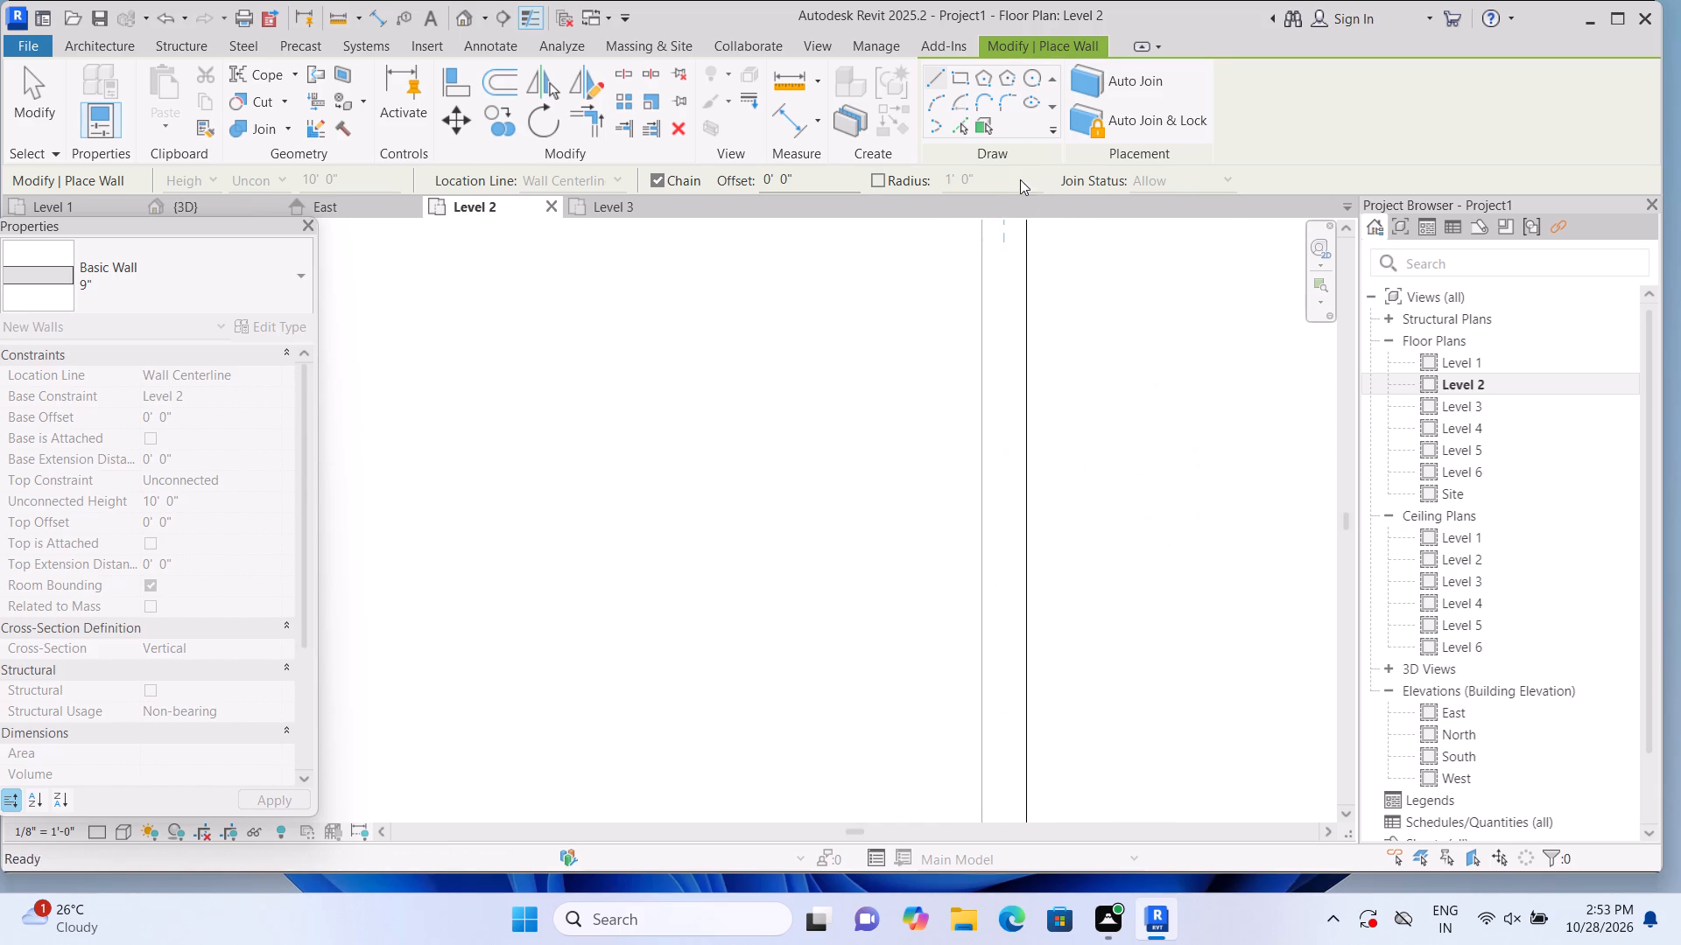
{"action": "middle_click_drag", "start_coordinate": [990, 557], "coordinate": [990, 378]}
{"action": "scroll", "coordinate": [1007, 353], "scroll_direction": "down", "scroll_amount": 7}
{"action": "scroll", "coordinate": [1001, 458], "scroll_direction": "down", "scroll_amount": 5}
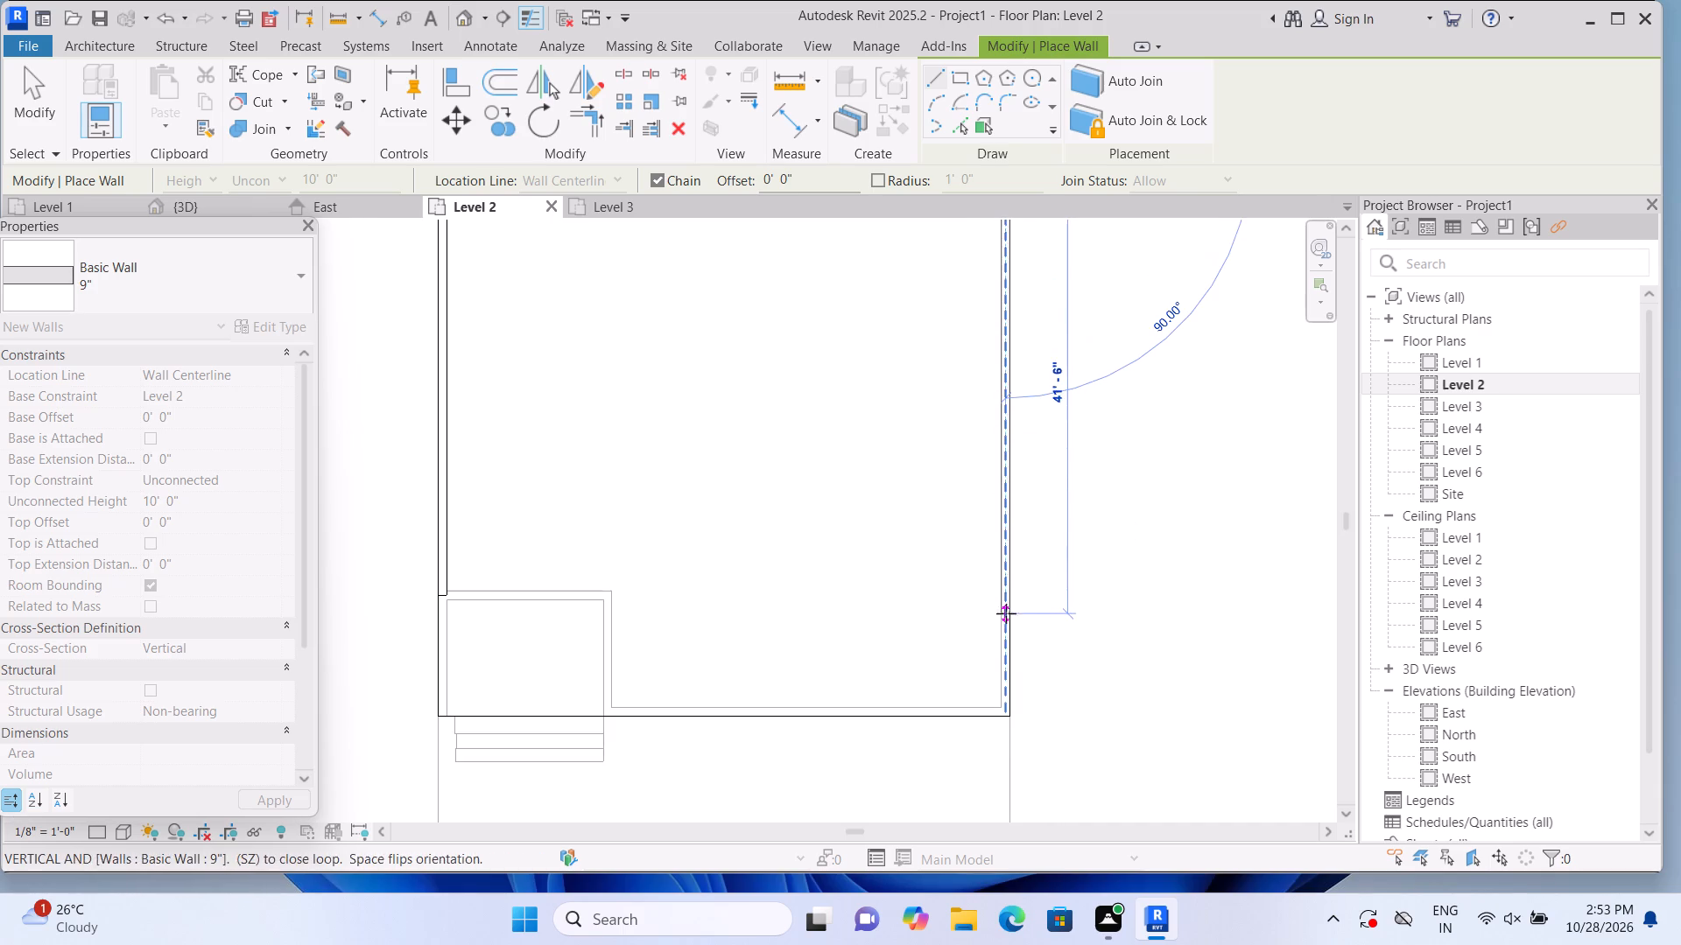
{"action": "middle_click_drag", "start_coordinate": [1004, 614], "coordinate": [1002, 275]}
{"action": "scroll", "coordinate": [996, 290], "scroll_direction": "up", "scroll_amount": 4}
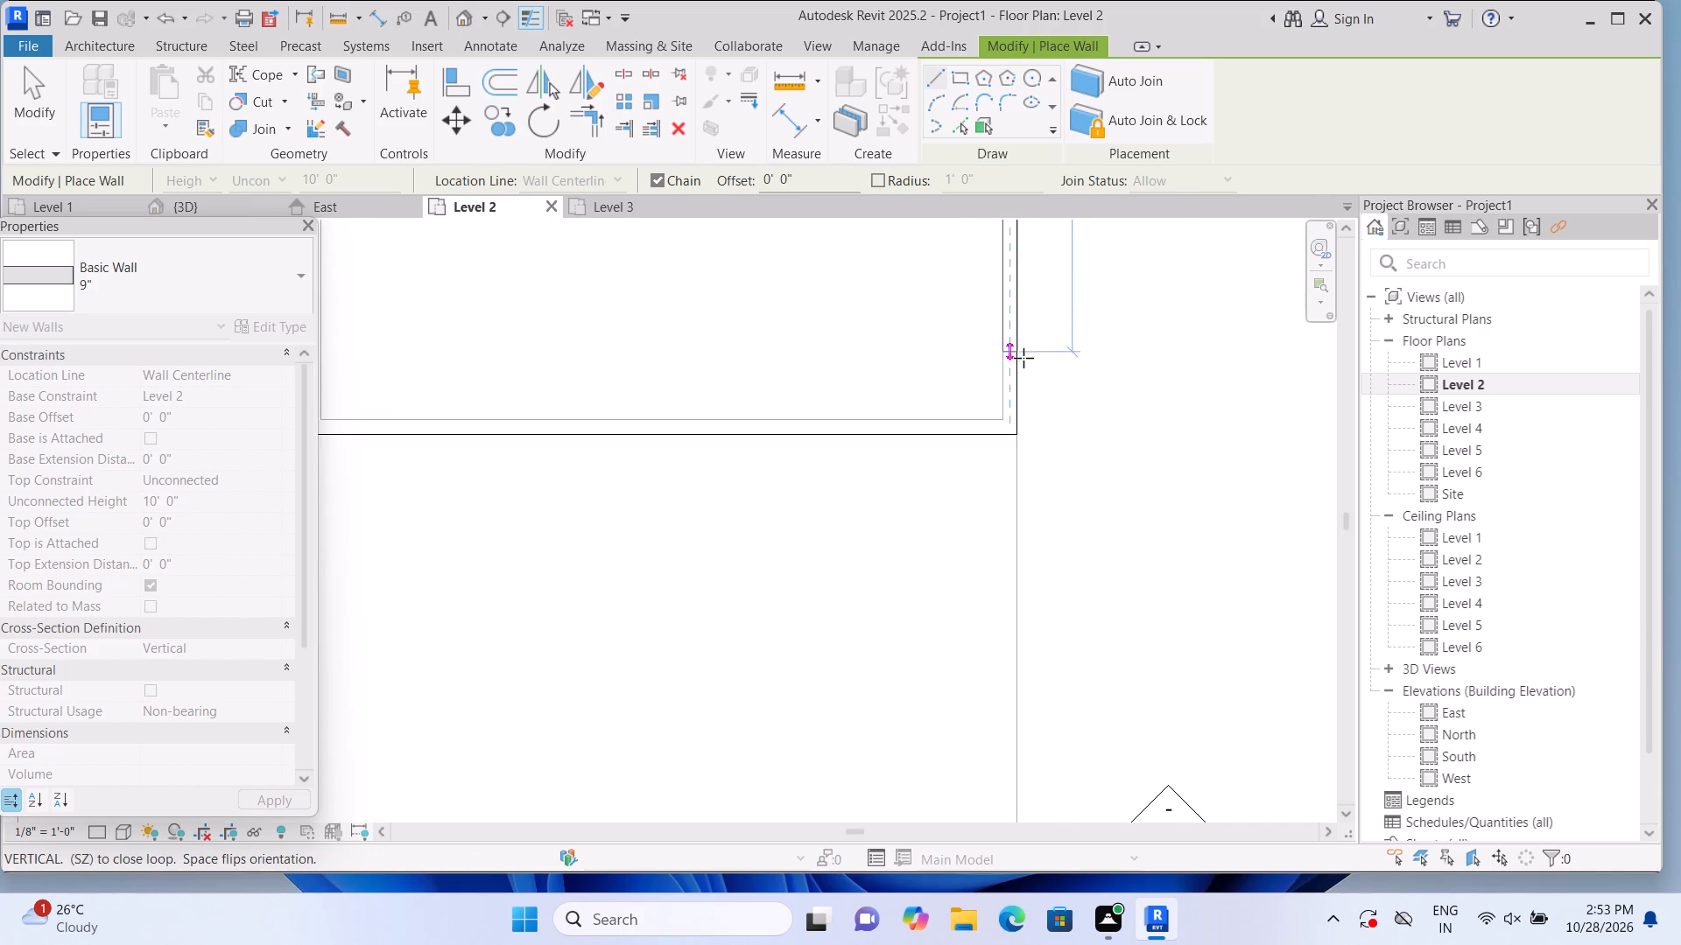
{"action": "scroll", "coordinate": [1023, 358], "scroll_direction": "up", "scroll_amount": 5}
{"action": "scroll", "coordinate": [996, 423], "scroll_direction": "up", "scroll_amount": 3}
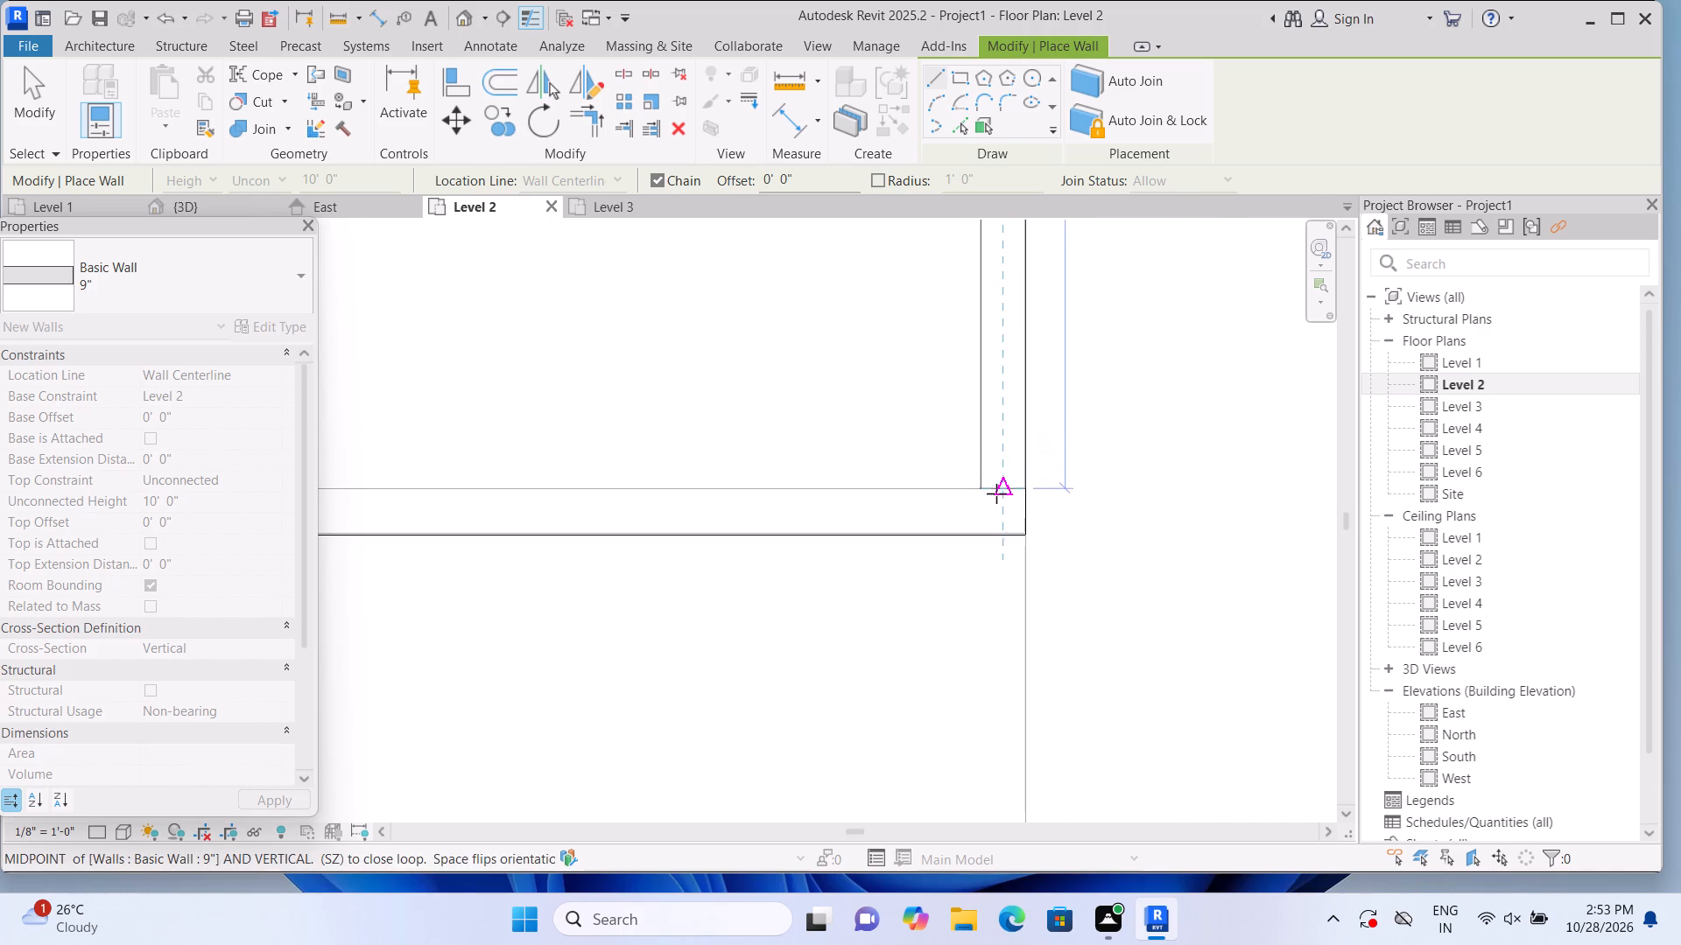
{"action": "scroll", "coordinate": [996, 493], "scroll_direction": "up", "scroll_amount": 1}
{"action": "left_click", "coordinate": [1000, 515]}
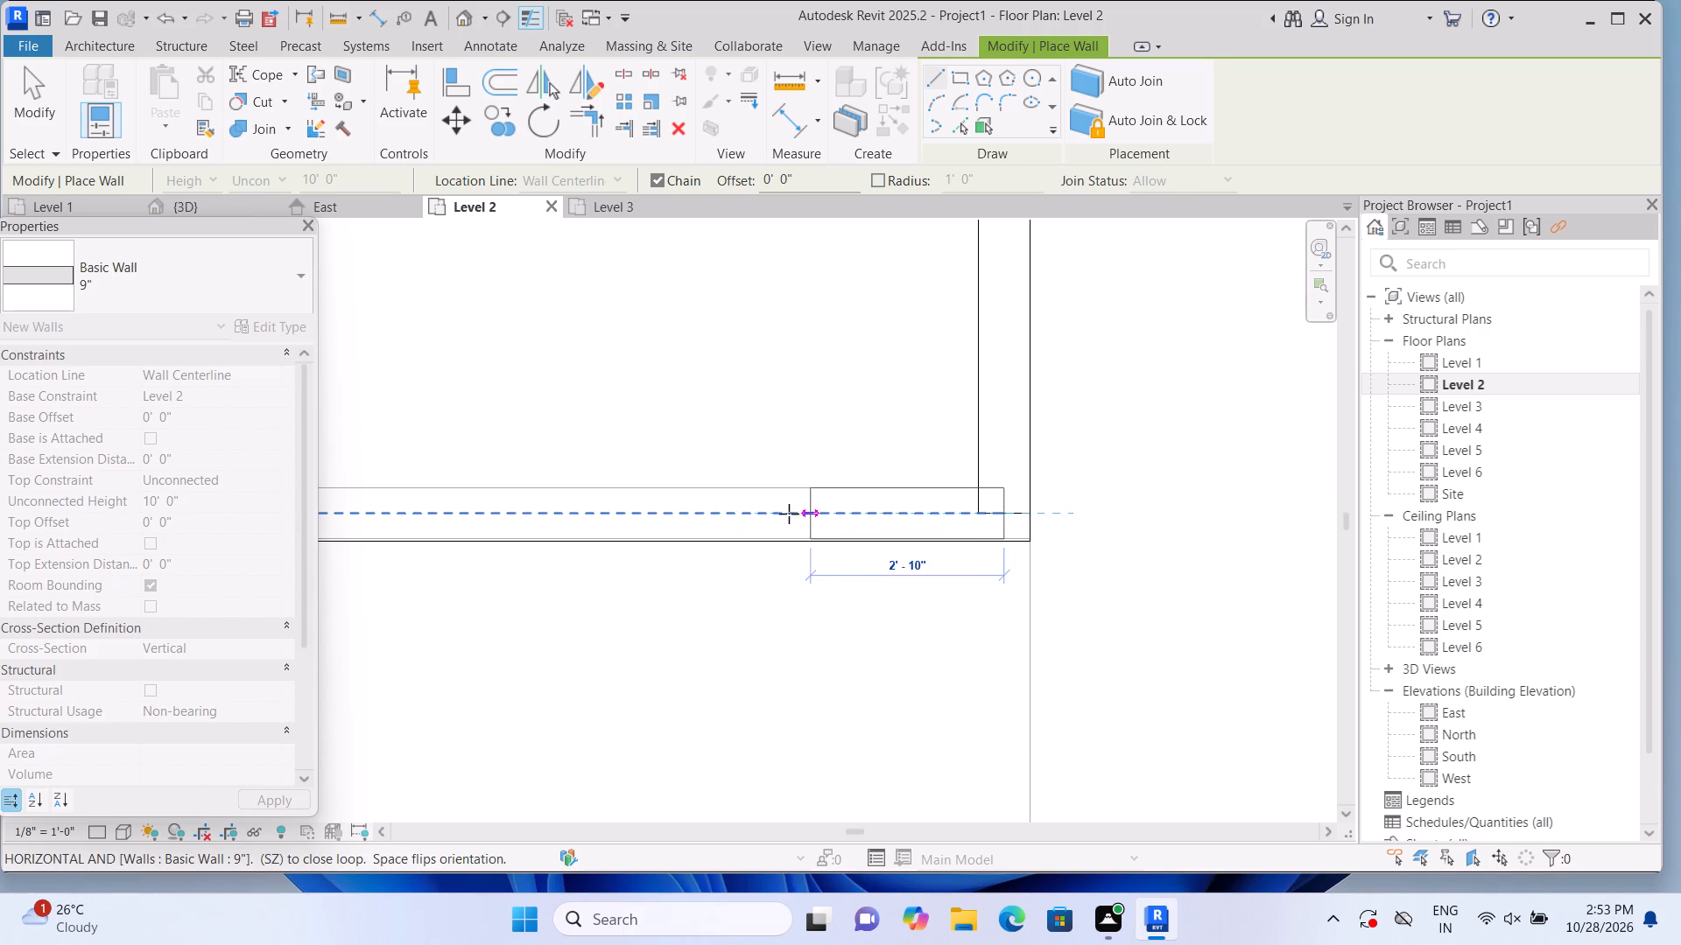
Continue the wall along the south side from the southeast corner to the east edge of the entrance recess.
{"action": "scroll", "coordinate": [651, 513], "scroll_direction": "down", "scroll_amount": 5}
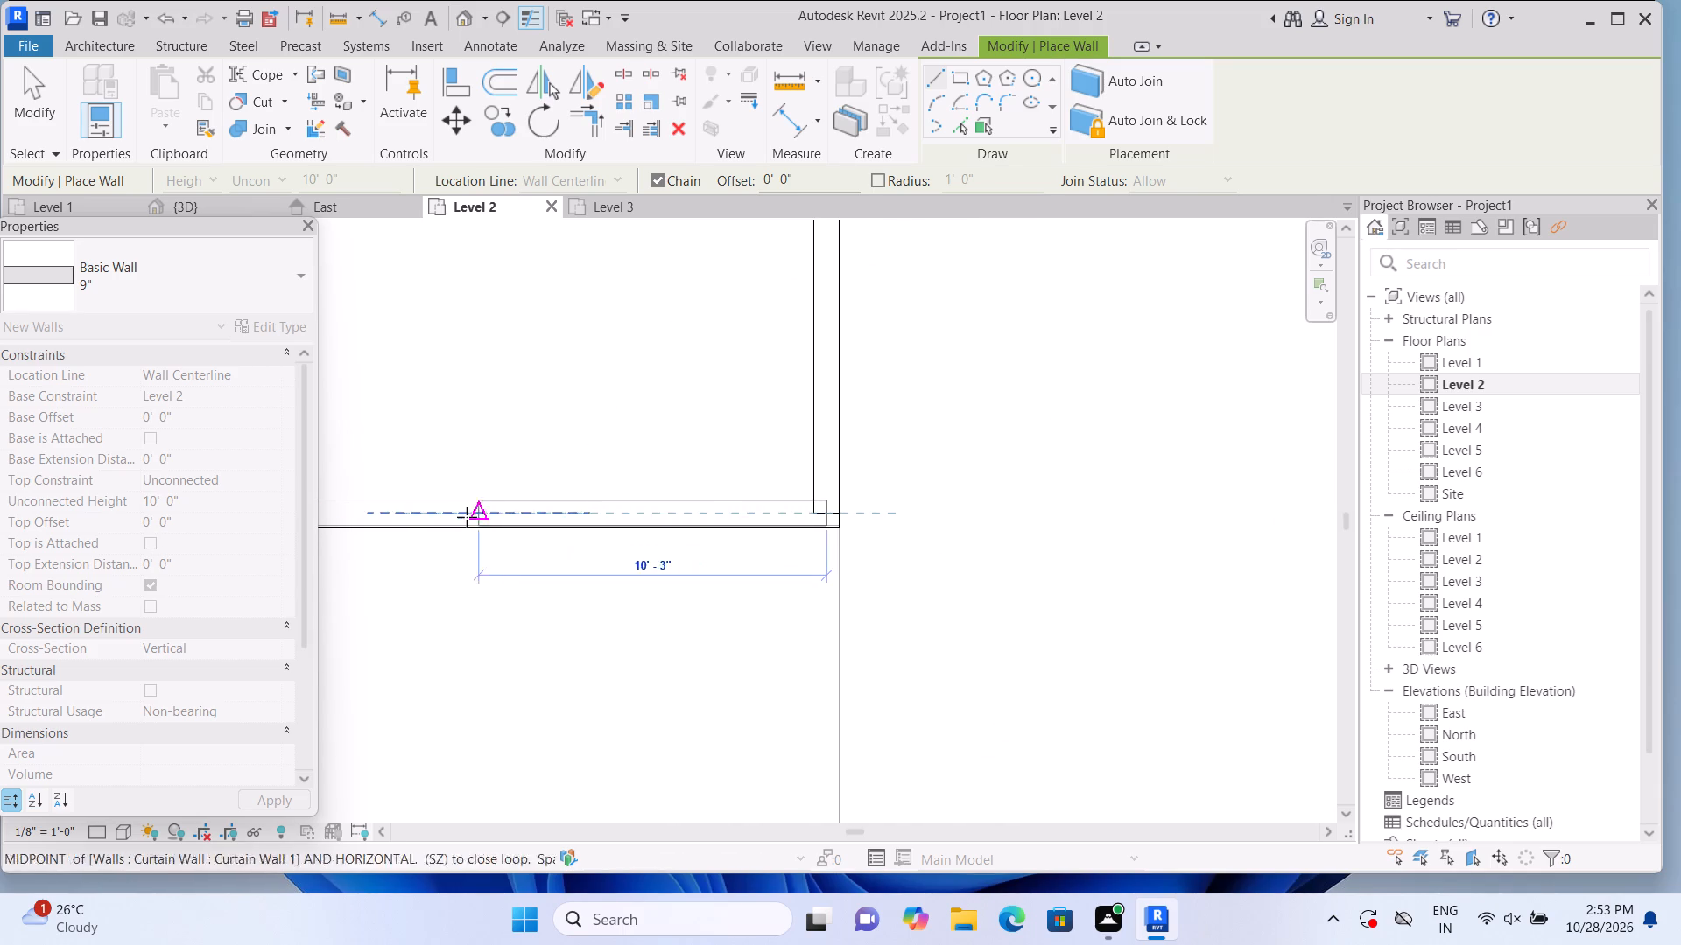
{"action": "middle_click_drag", "start_coordinate": [448, 520], "coordinate": [938, 569]}
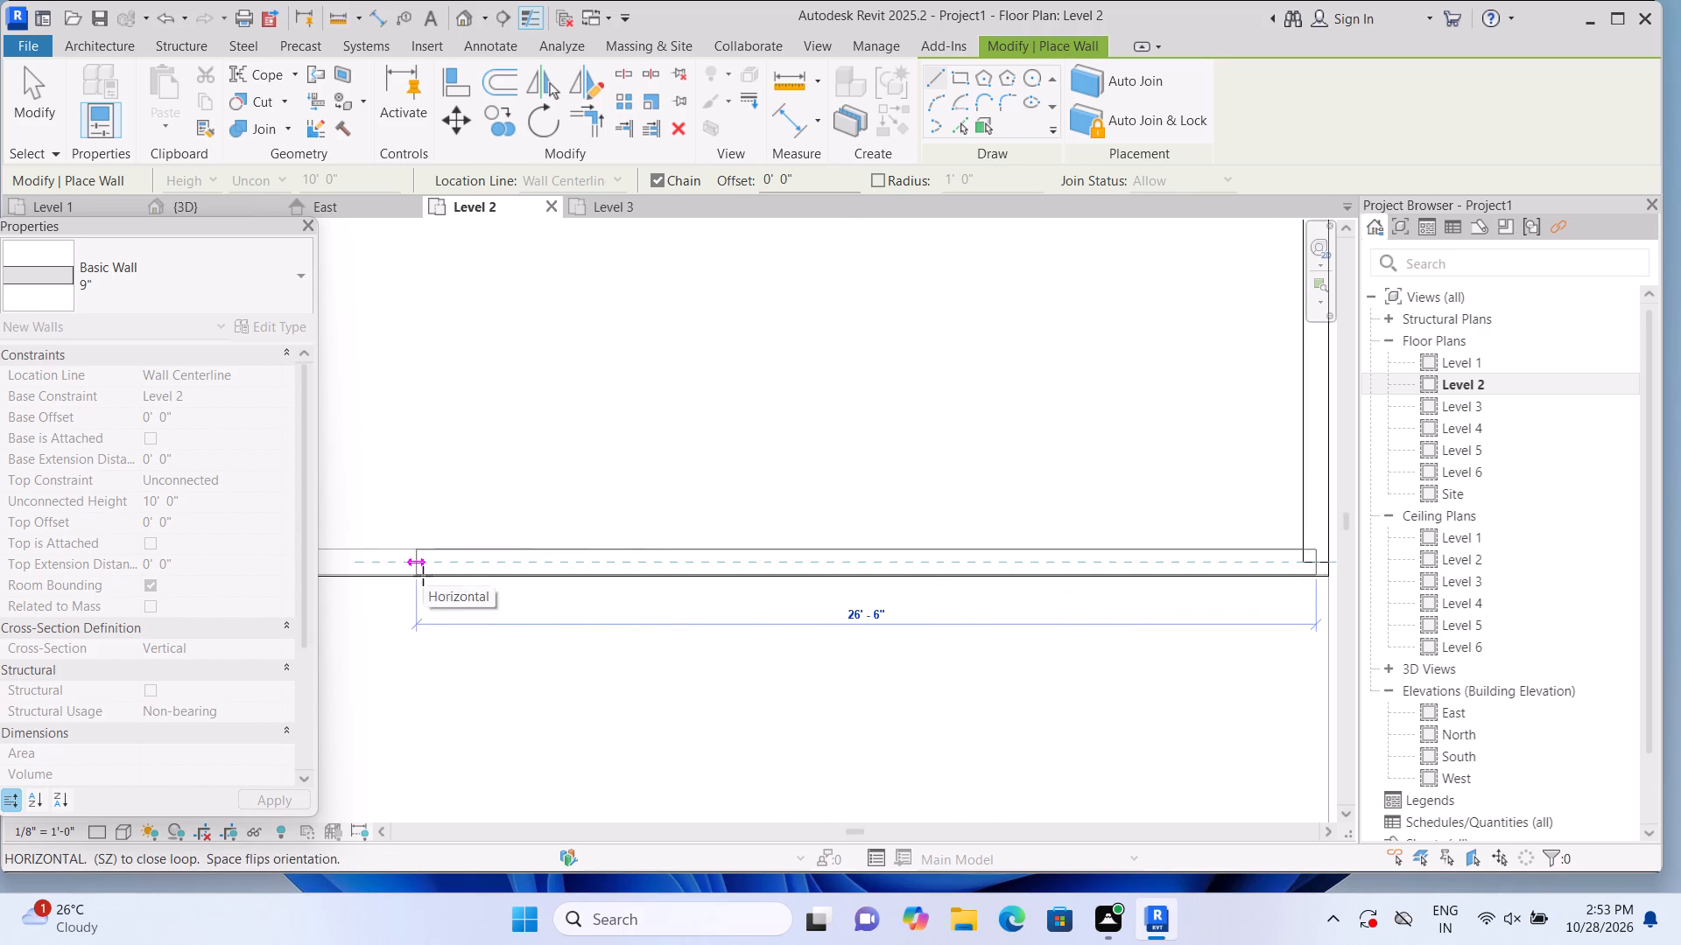
{"action": "middle_click_drag", "start_coordinate": [429, 576], "coordinate": [940, 592]}
{"action": "scroll", "coordinate": [712, 596], "scroll_direction": "down", "scroll_amount": 5}
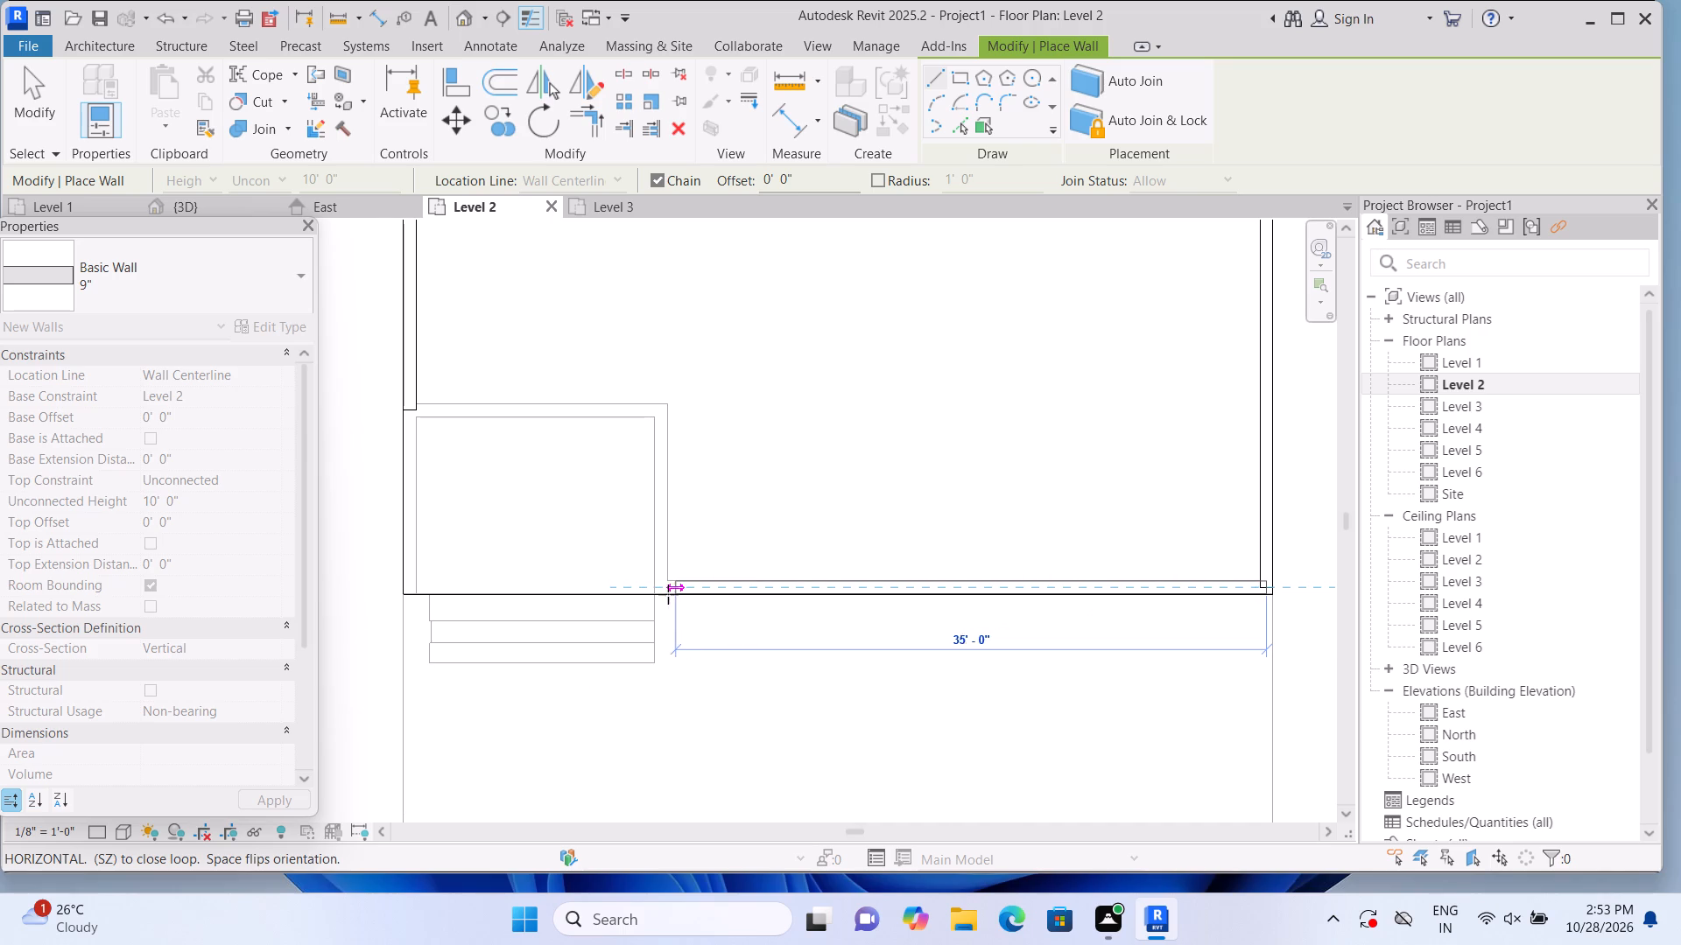
{"action": "scroll", "coordinate": [653, 588], "scroll_direction": "up", "scroll_amount": 2}
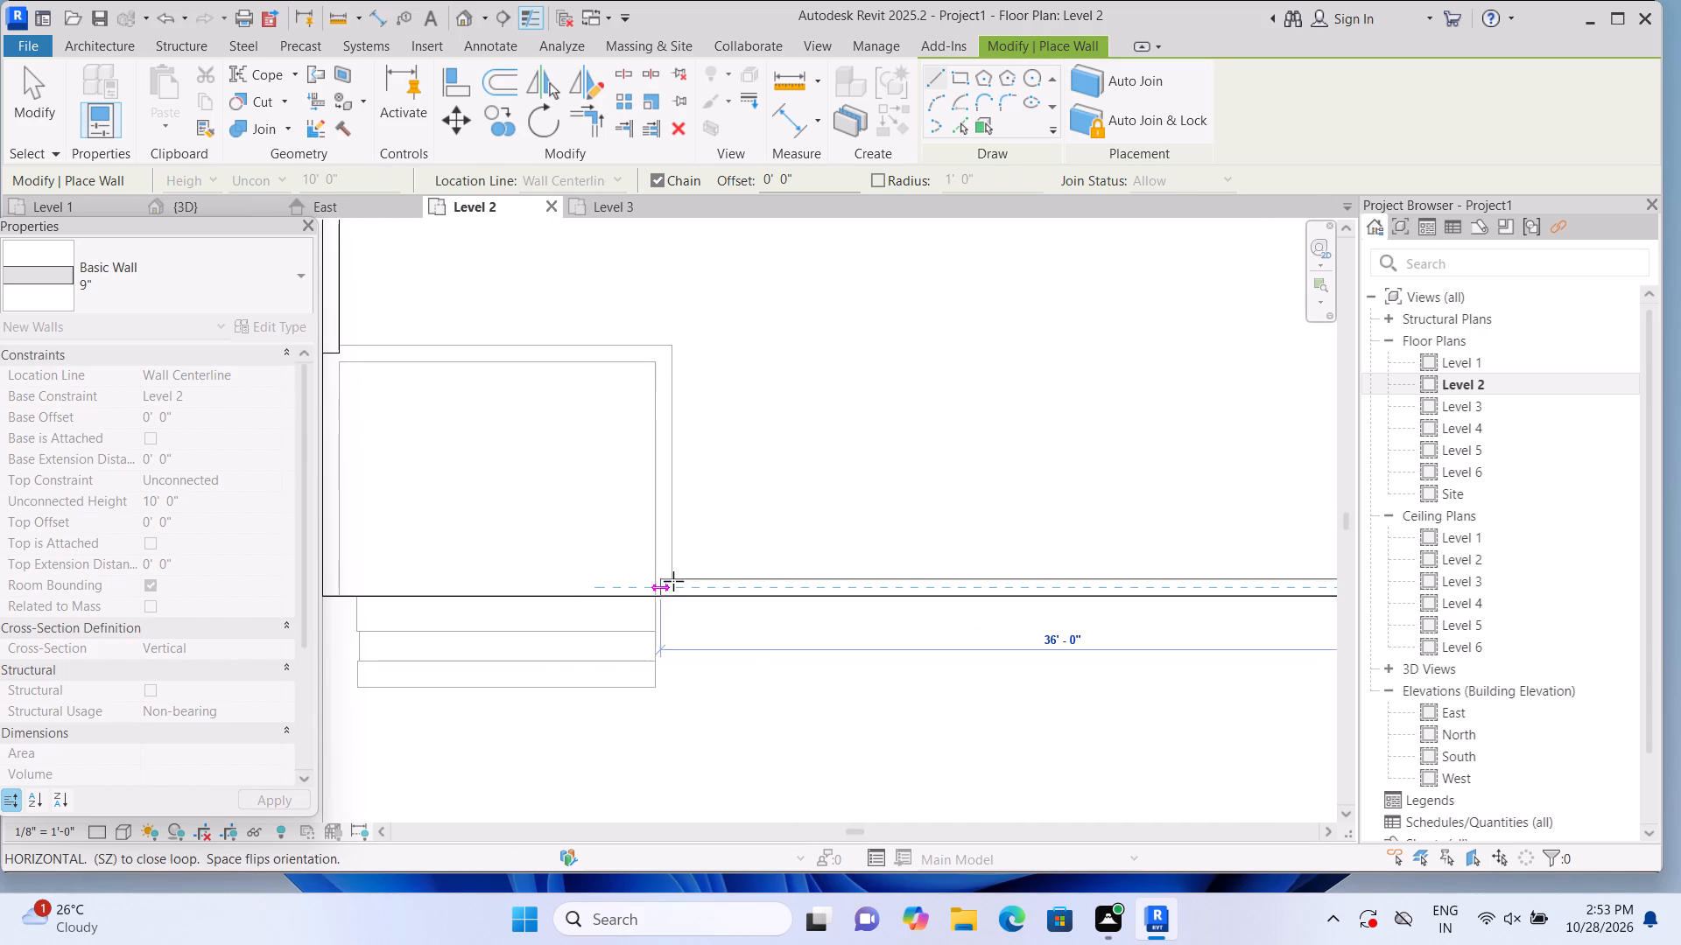
{"action": "scroll", "coordinate": [662, 580], "scroll_direction": "up", "scroll_amount": 7}
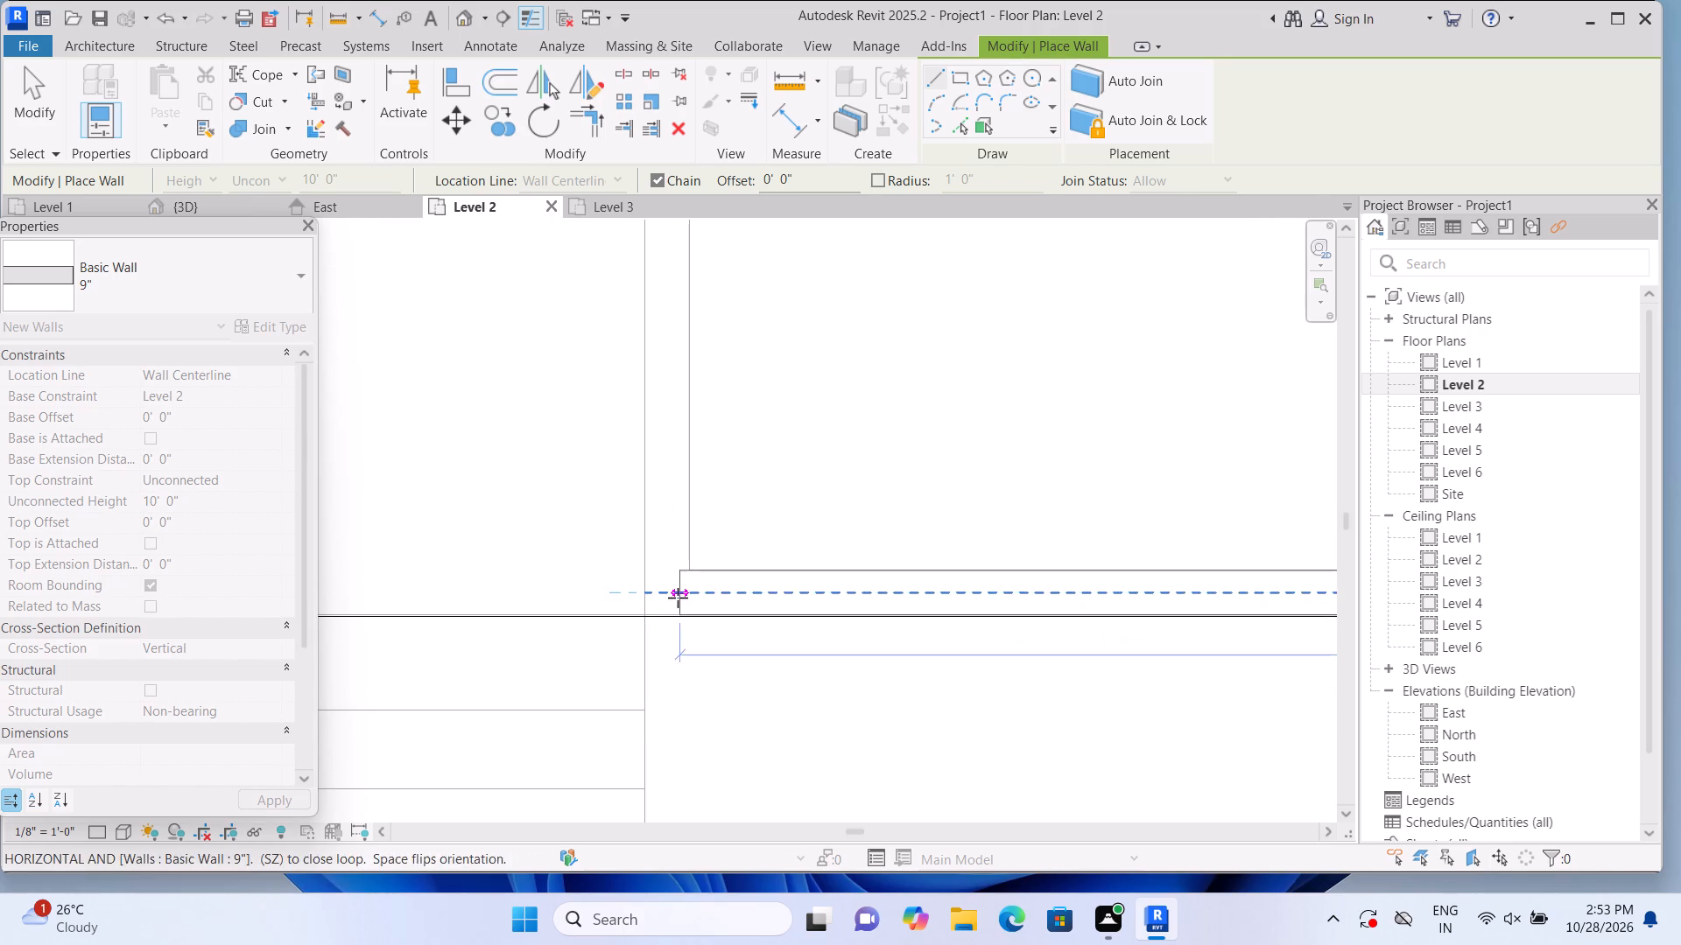
{"action": "left_click", "coordinate": [667, 595]}
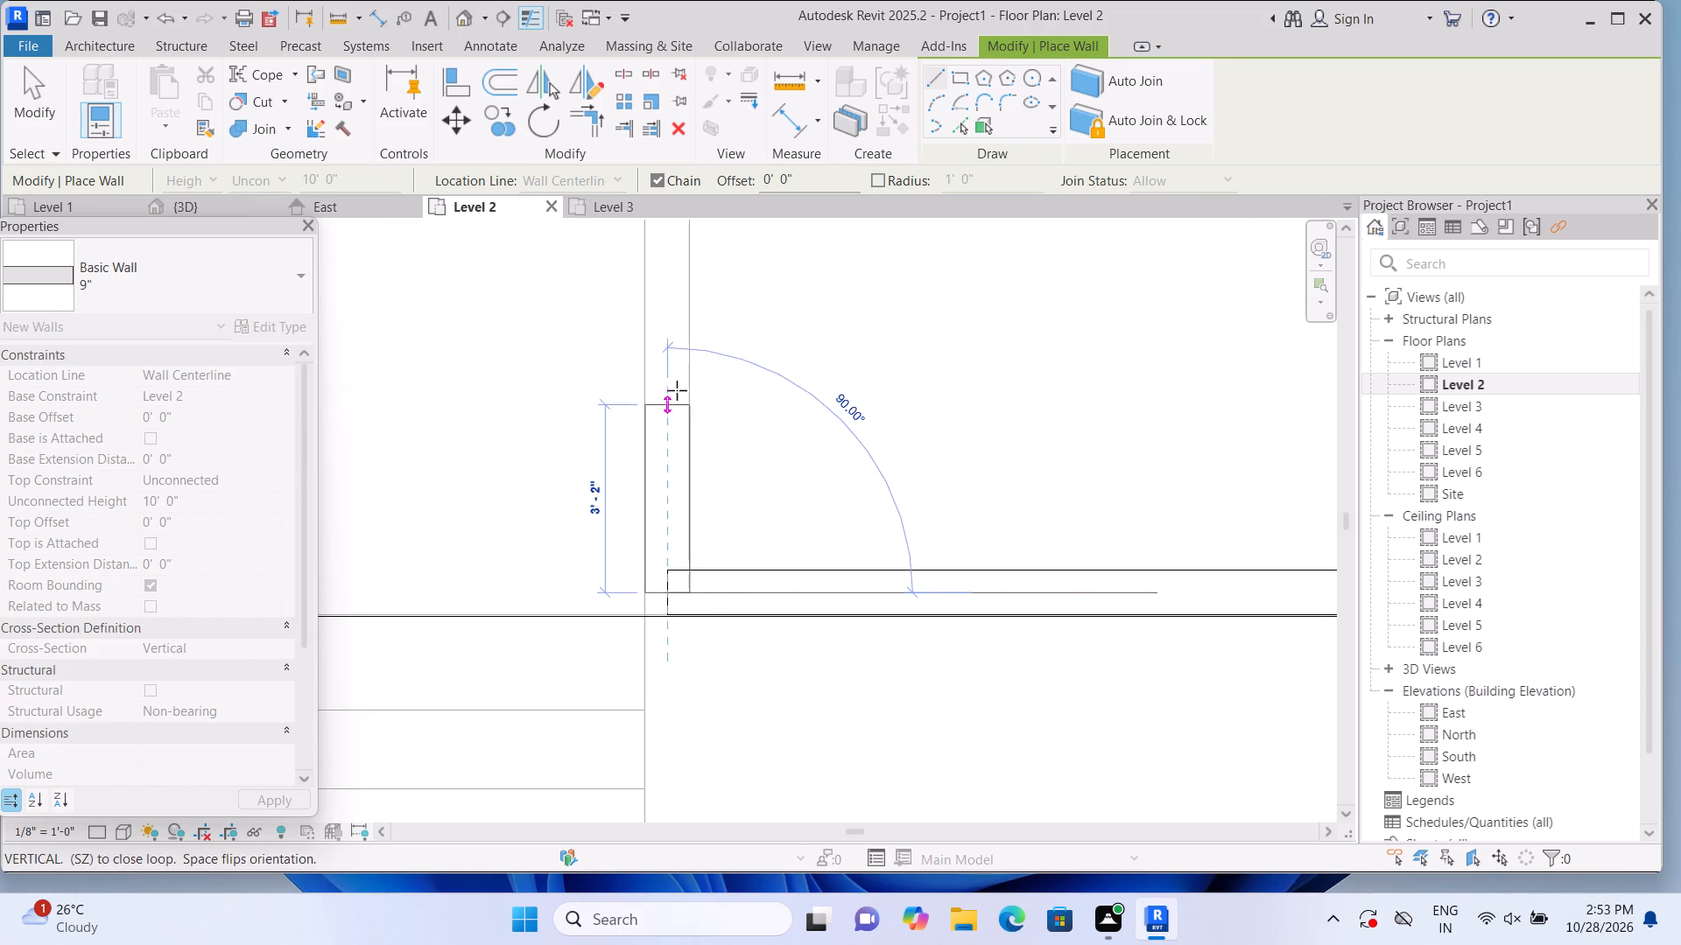
Draw the recess's east side wall 10'-6" long, from the south wall to the recess's inner corner.
{"action": "middle_click_drag", "start_coordinate": [659, 323], "coordinate": [653, 507]}
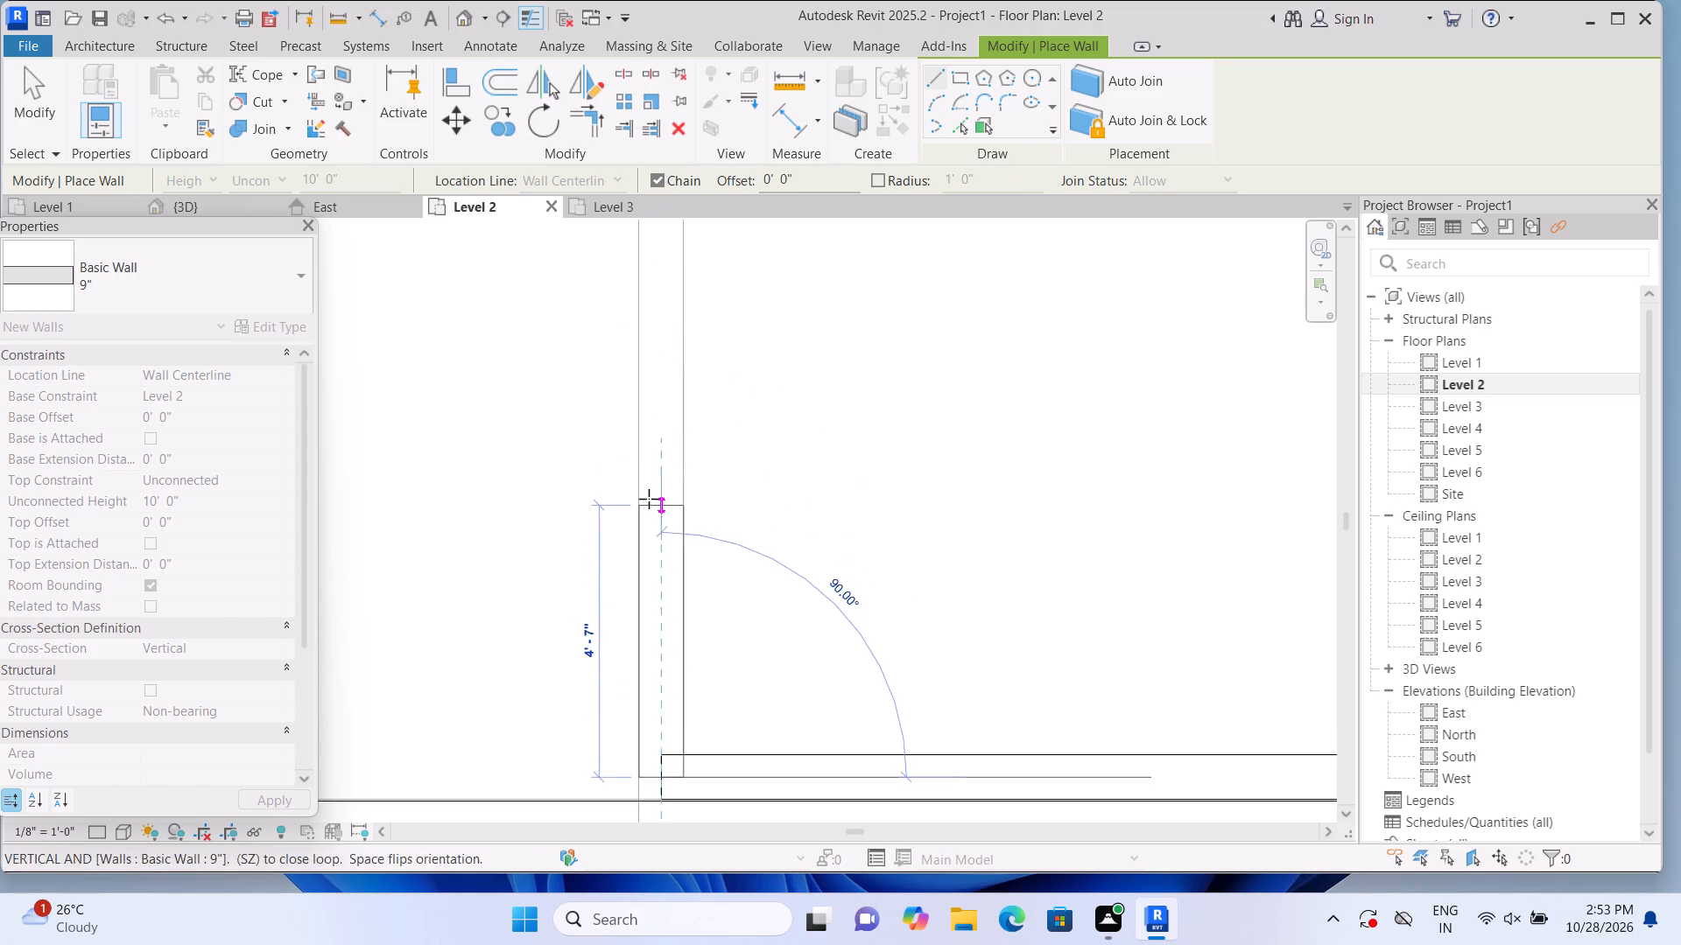
{"action": "scroll", "coordinate": [647, 492], "scroll_direction": "down", "scroll_amount": 3}
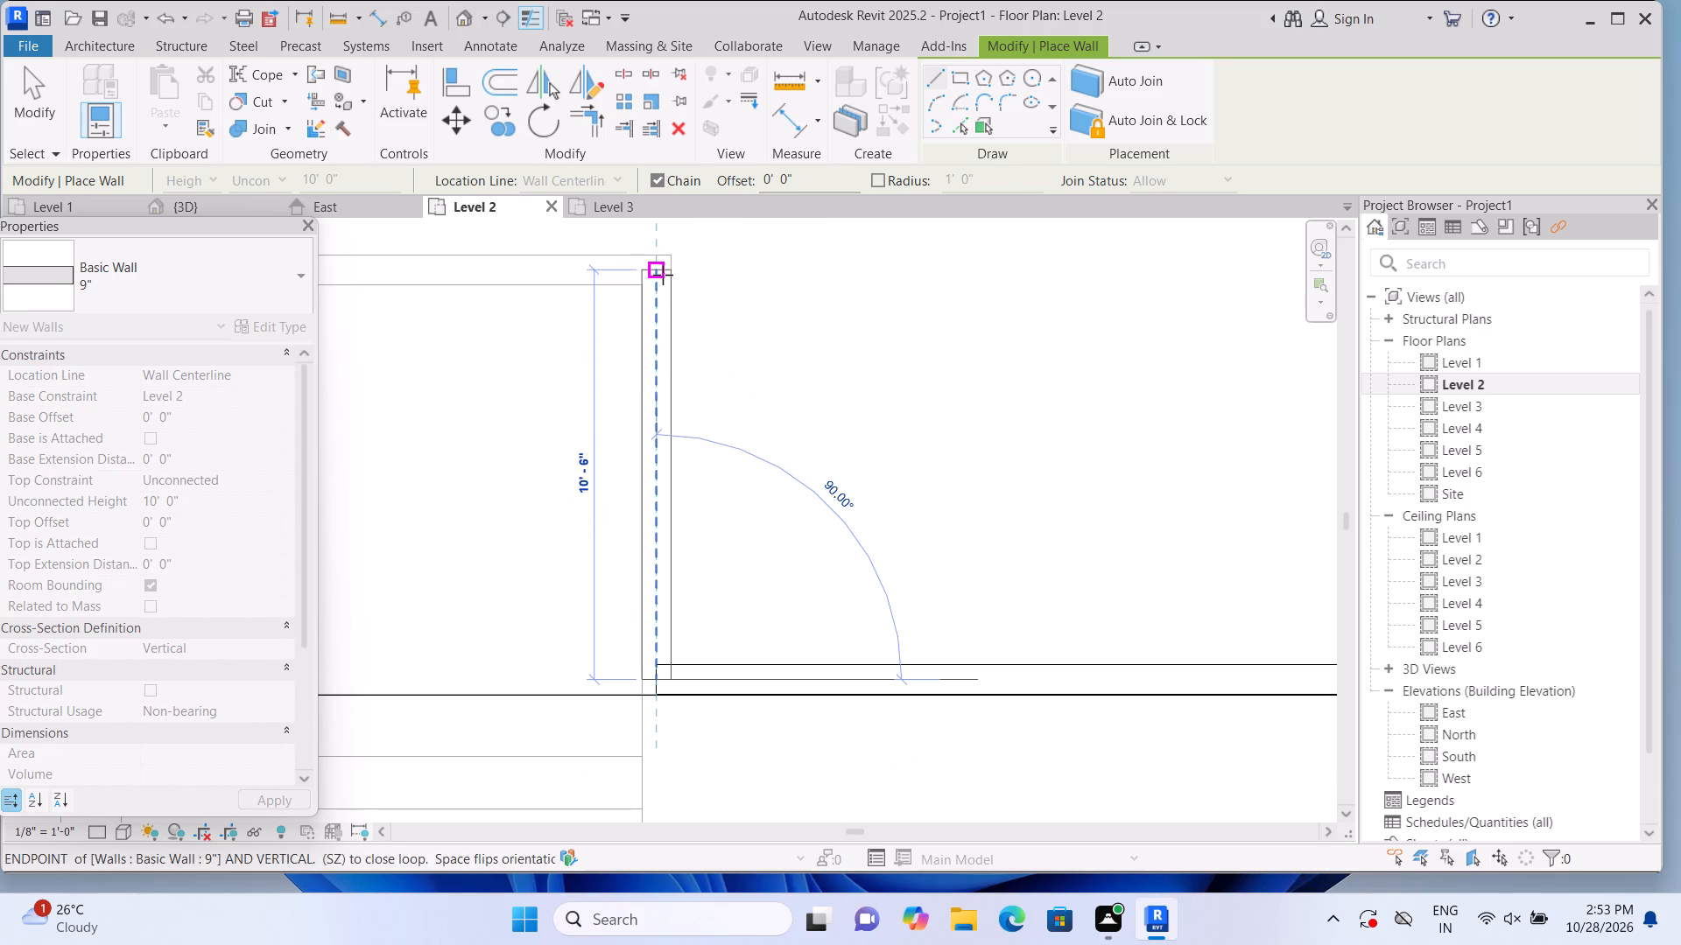
{"action": "left_click", "coordinate": [662, 274]}
Draw the recess's back wall from the inner corner west to the building's west wall.
{"action": "middle_click_drag", "start_coordinate": [480, 272], "coordinate": [524, 278]}
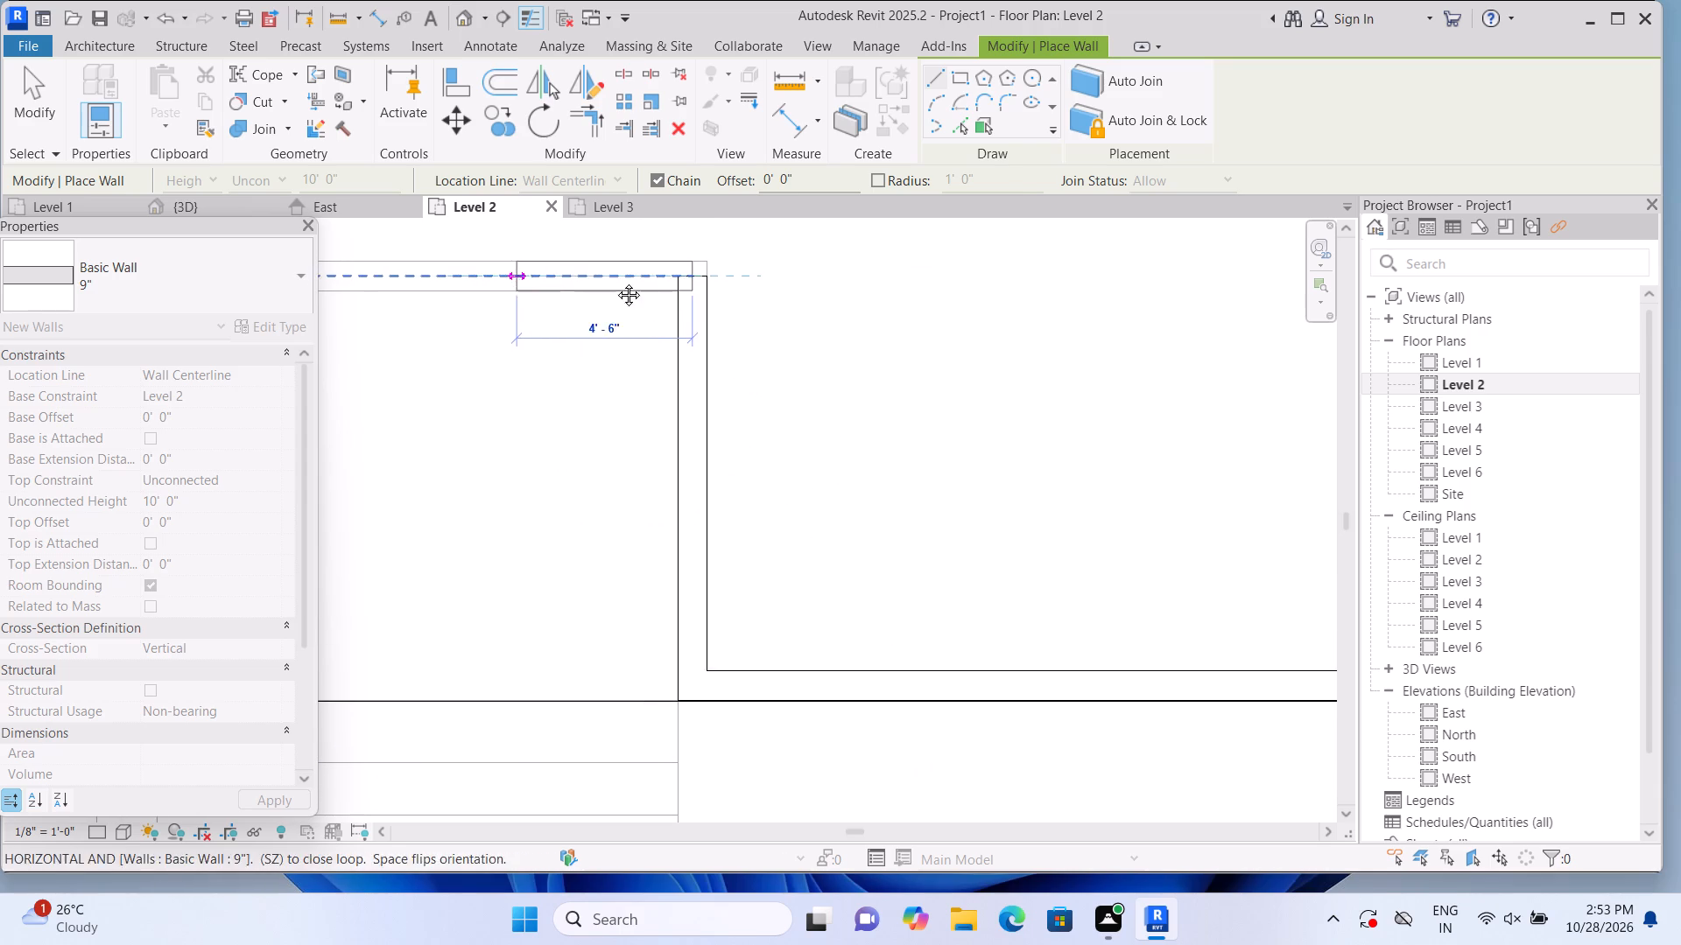
{"action": "middle_click", "coordinate": [612, 282]}
{"action": "middle_click", "coordinate": [667, 287]}
{"action": "scroll", "coordinate": [489, 281], "scroll_direction": "down", "scroll_amount": 4}
{"action": "middle_click_drag", "start_coordinate": [570, 299], "coordinate": [714, 311]}
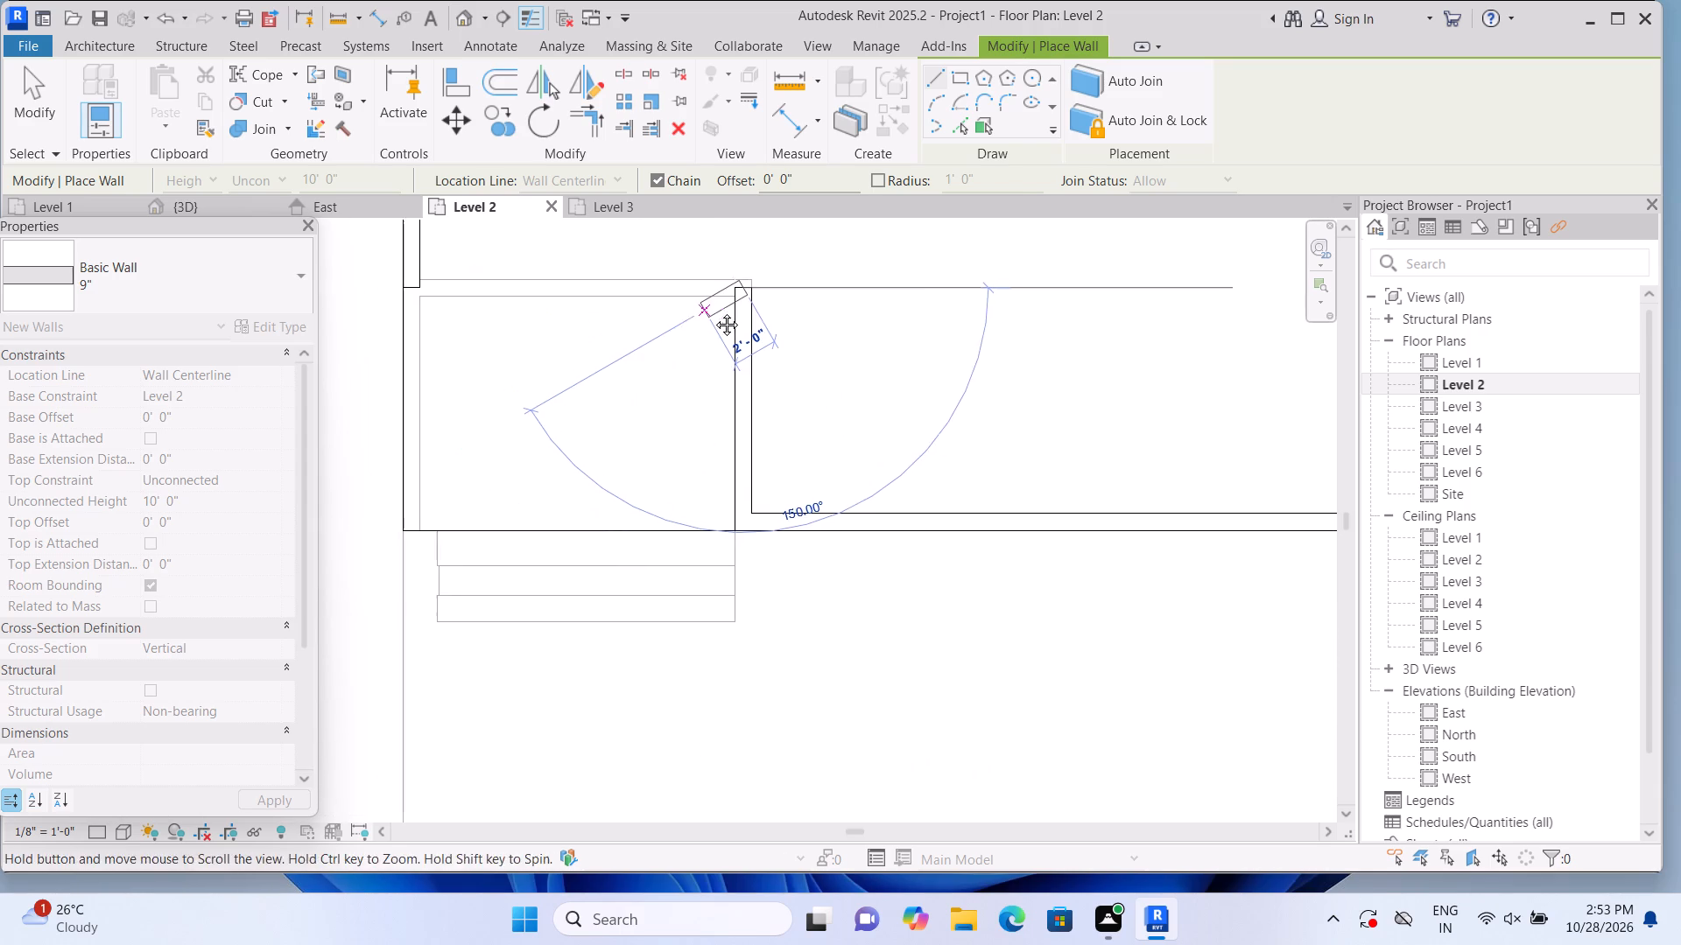
{"action": "middle_click_drag", "start_coordinate": [714, 311], "coordinate": [710, 312]}
{"action": "scroll", "coordinate": [432, 292], "scroll_direction": "up", "scroll_amount": 2}
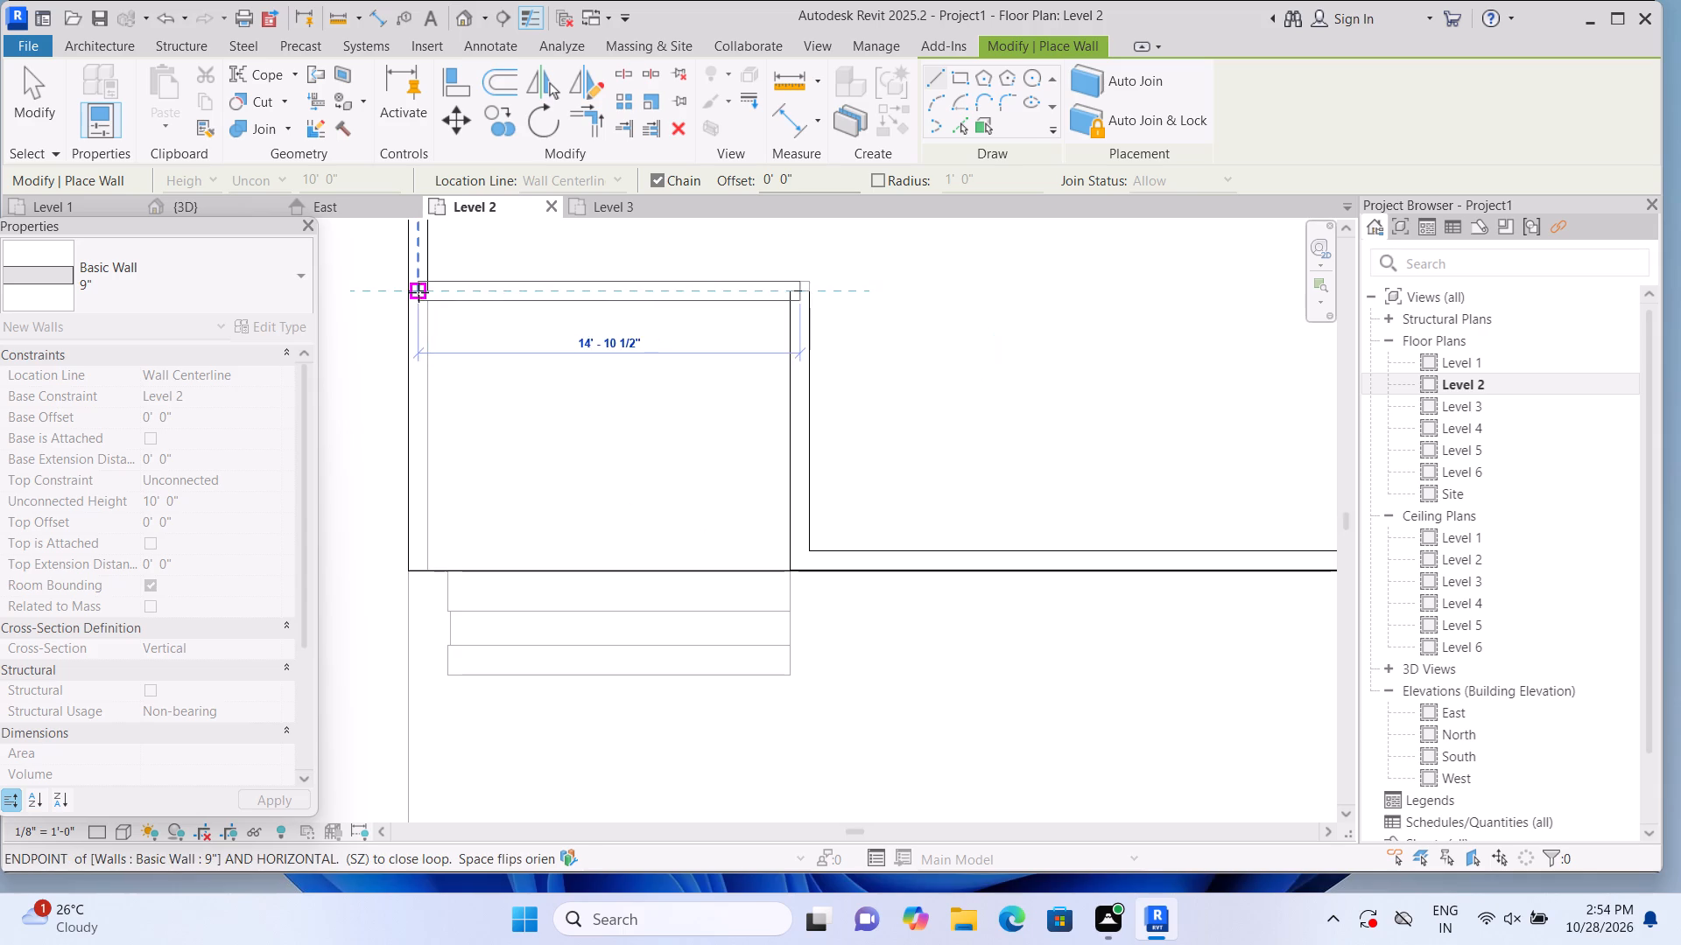
{"action": "scroll", "coordinate": [417, 292], "scroll_direction": "up", "scroll_amount": 2}
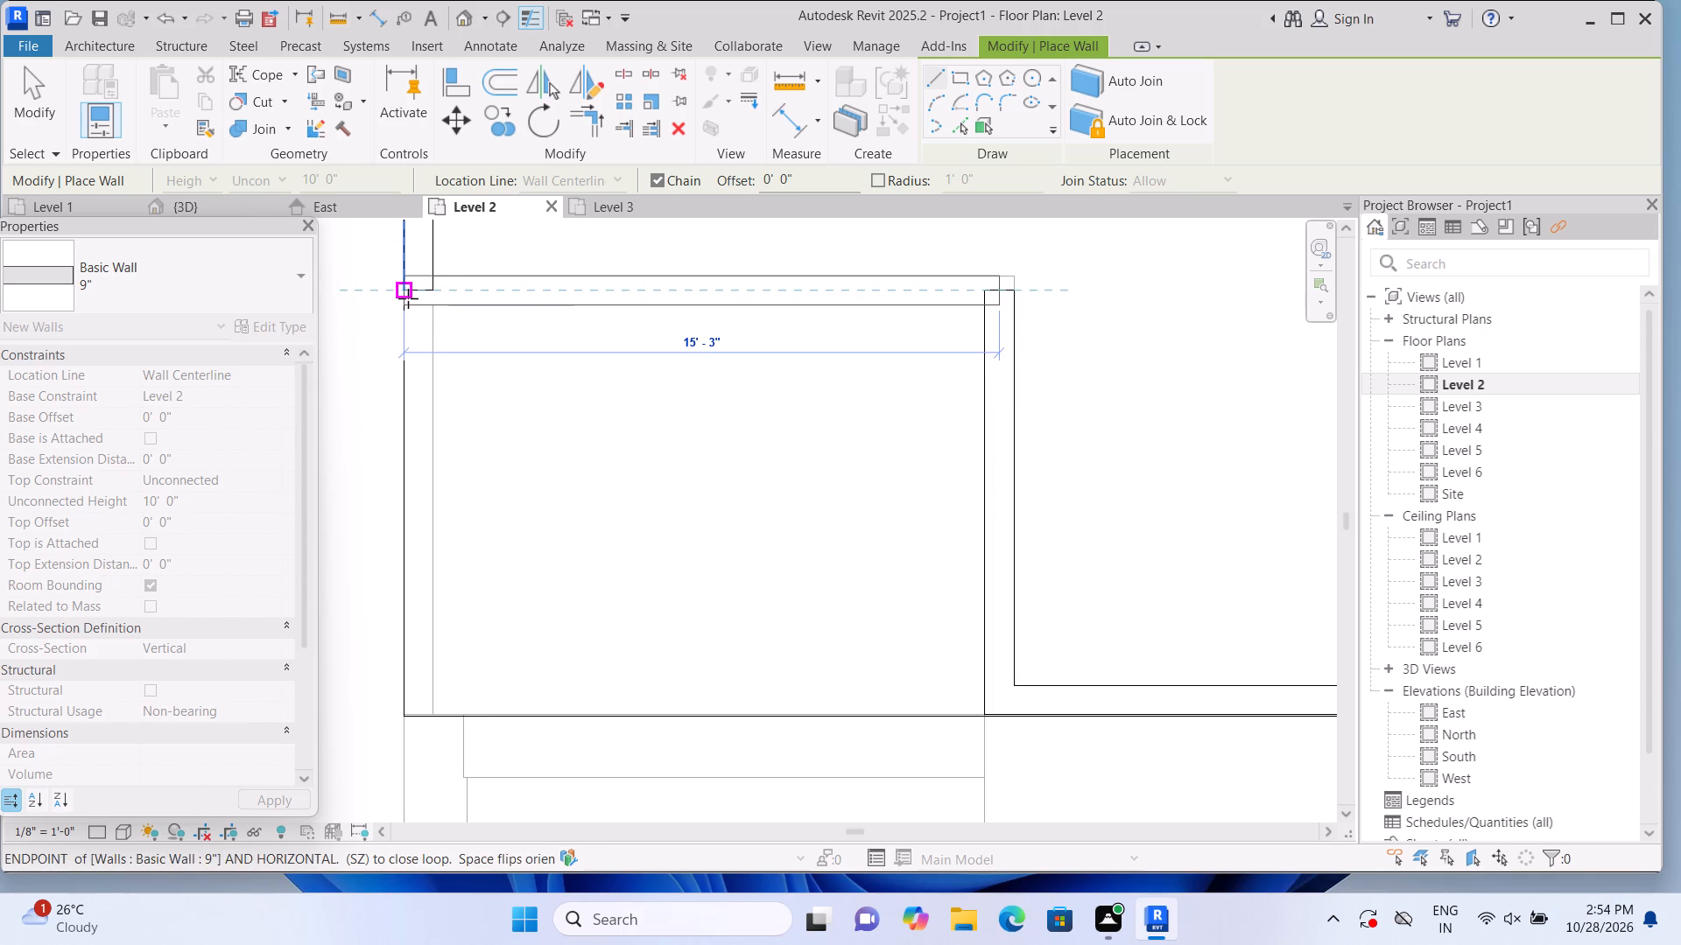
{"action": "left_click", "coordinate": [416, 297]}
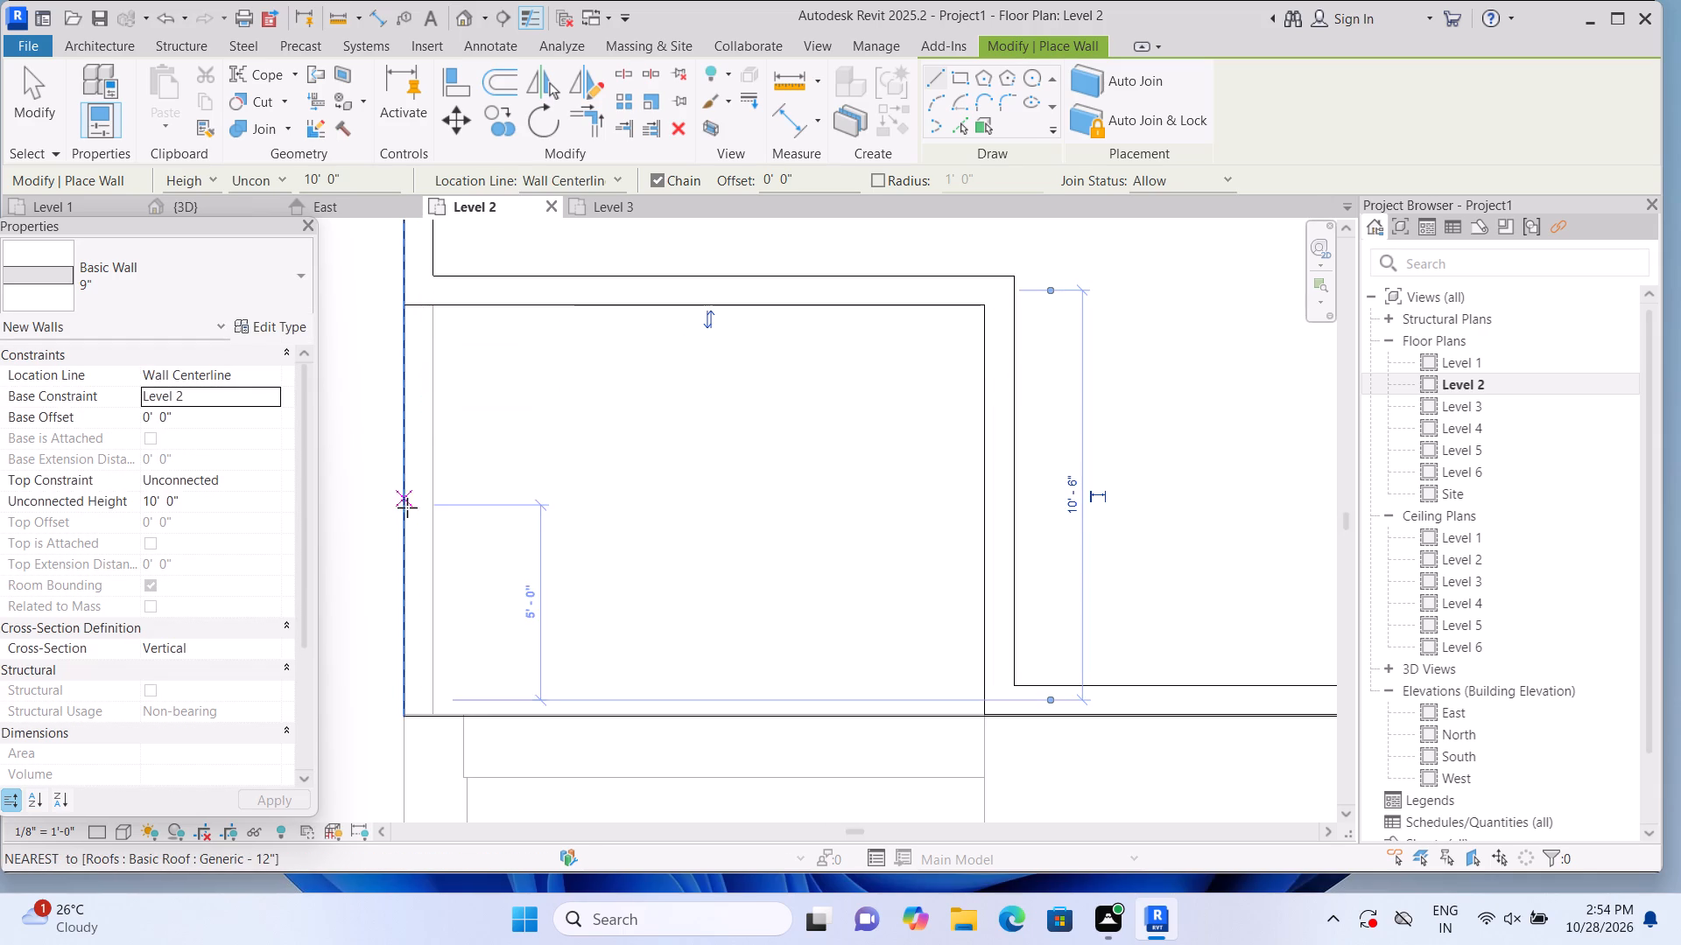
Draw the wall along the recess's west side from the back wall to the roof's south edge and dismiss the save reminder.
{"action": "left_click", "coordinate": [412, 289]}
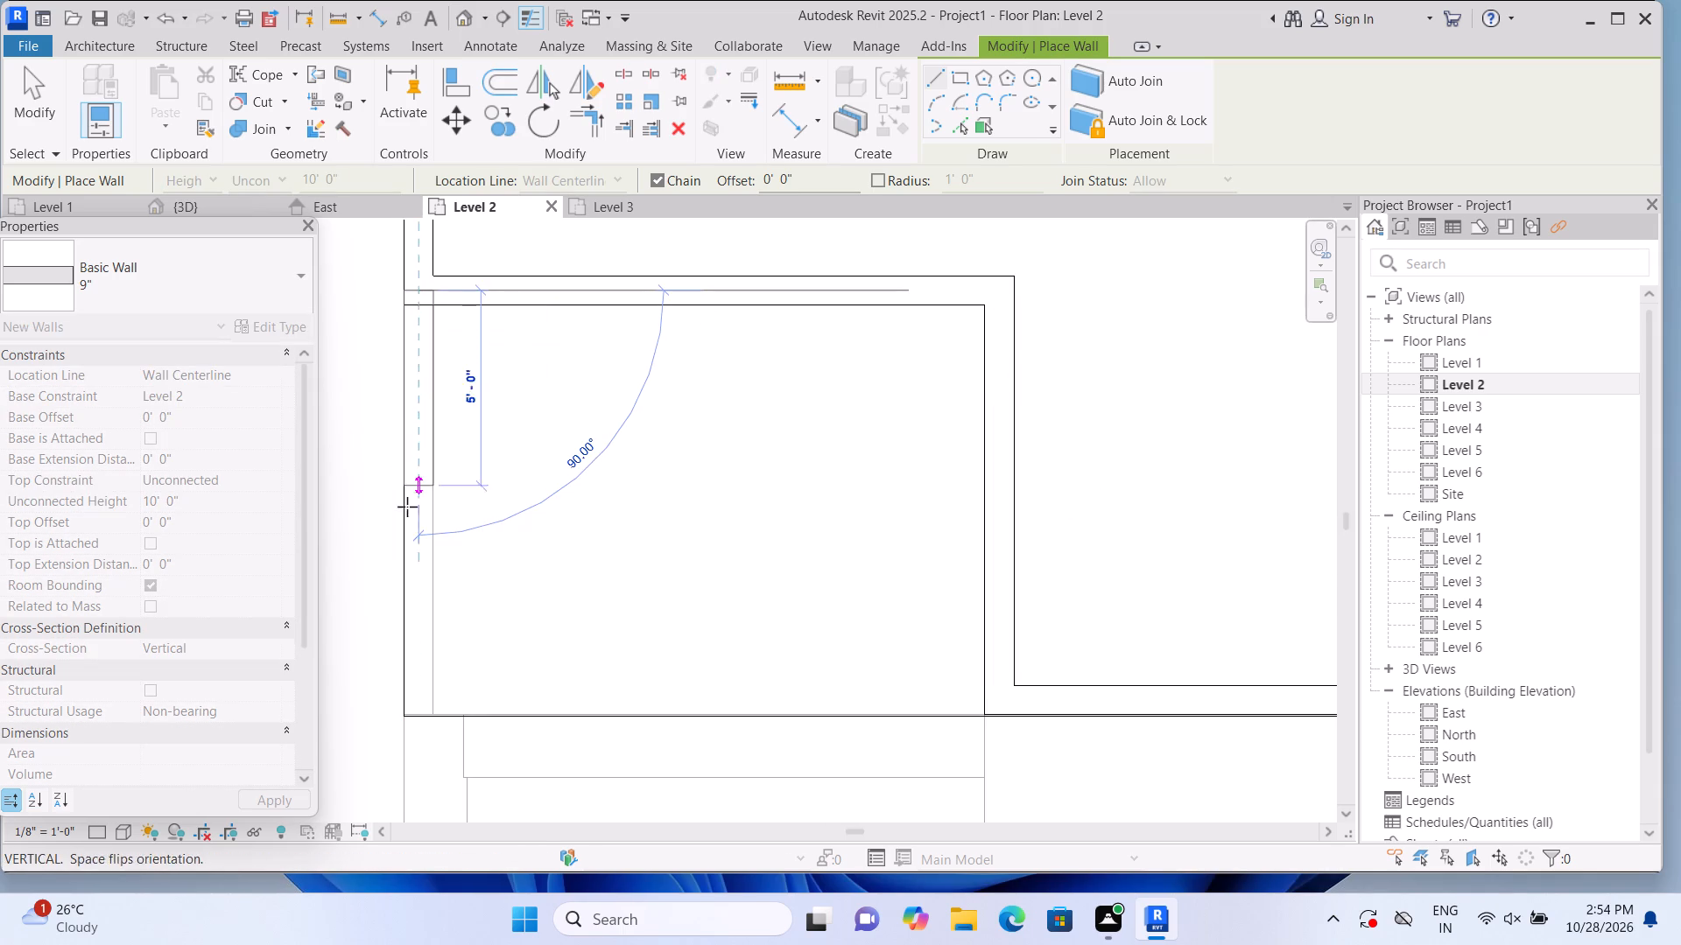
{"action": "left_click", "coordinate": [418, 711]}
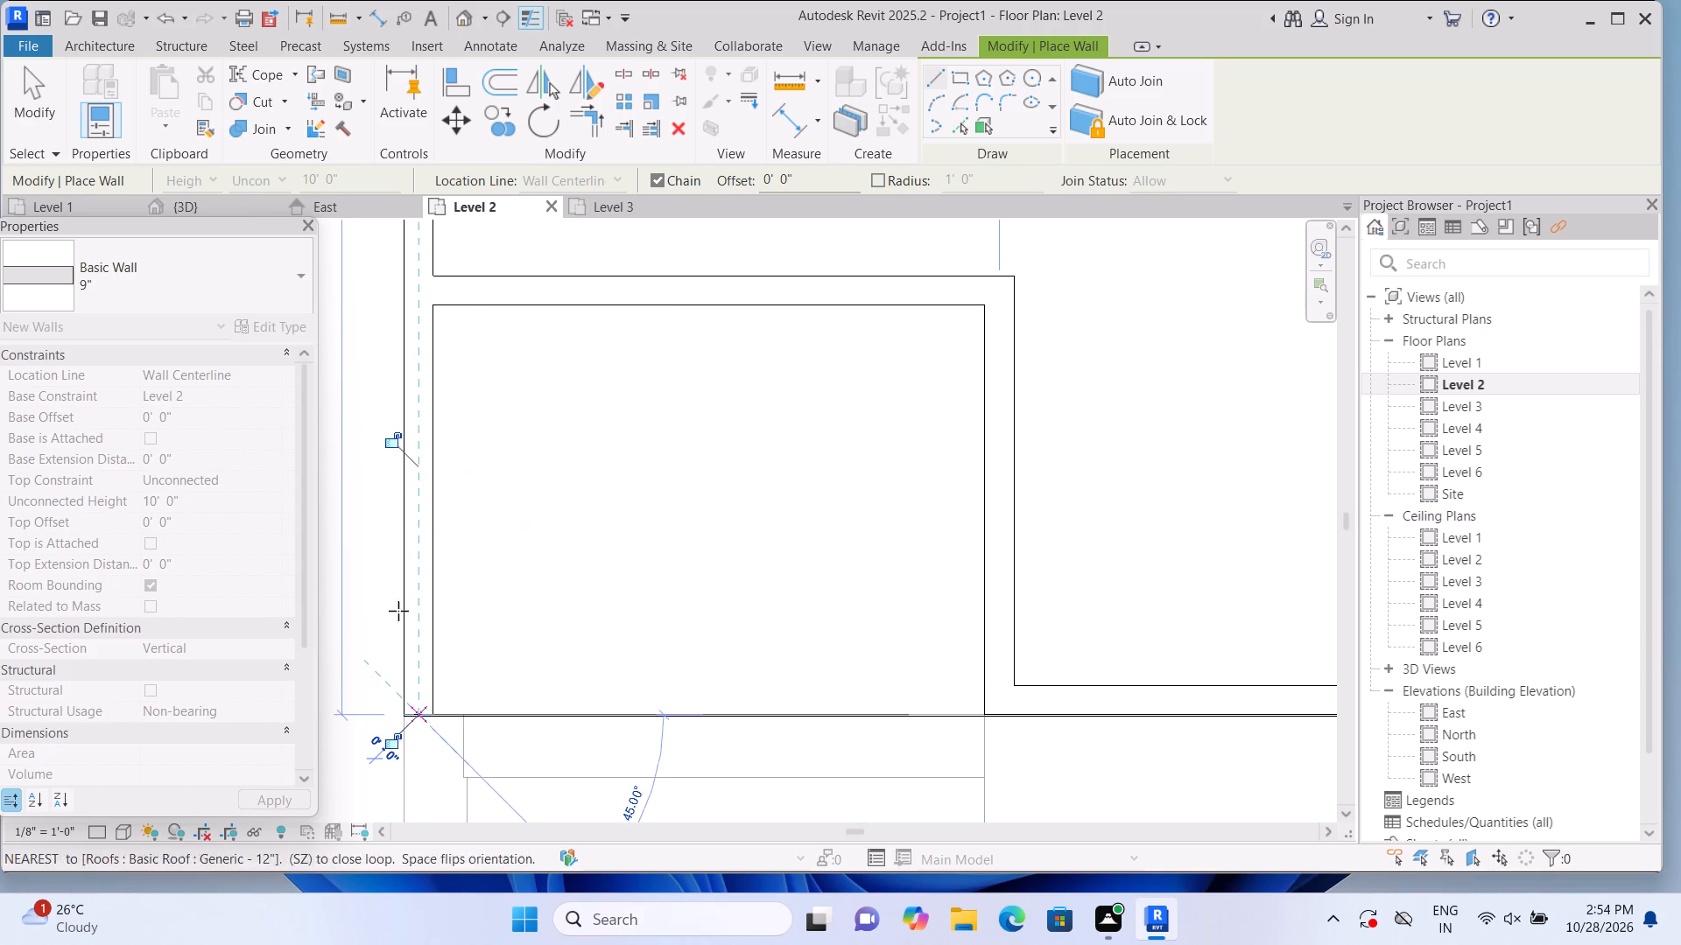
{"action": "key", "text": "Escape"}
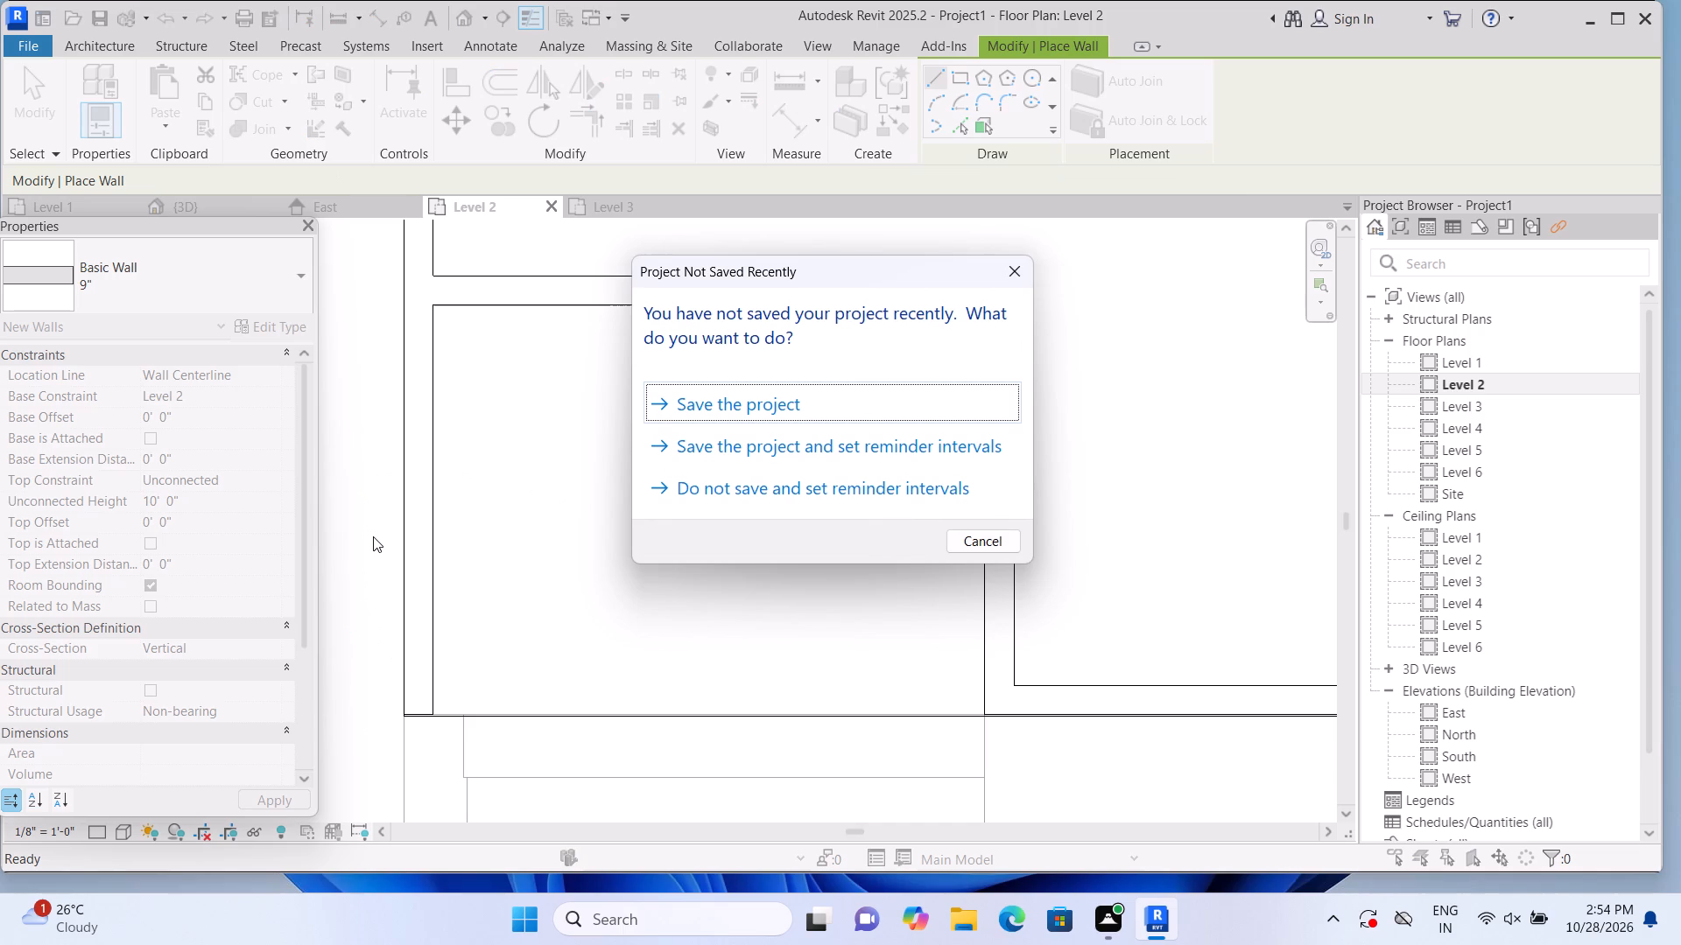
{"action": "left_click", "coordinate": [1008, 273]}
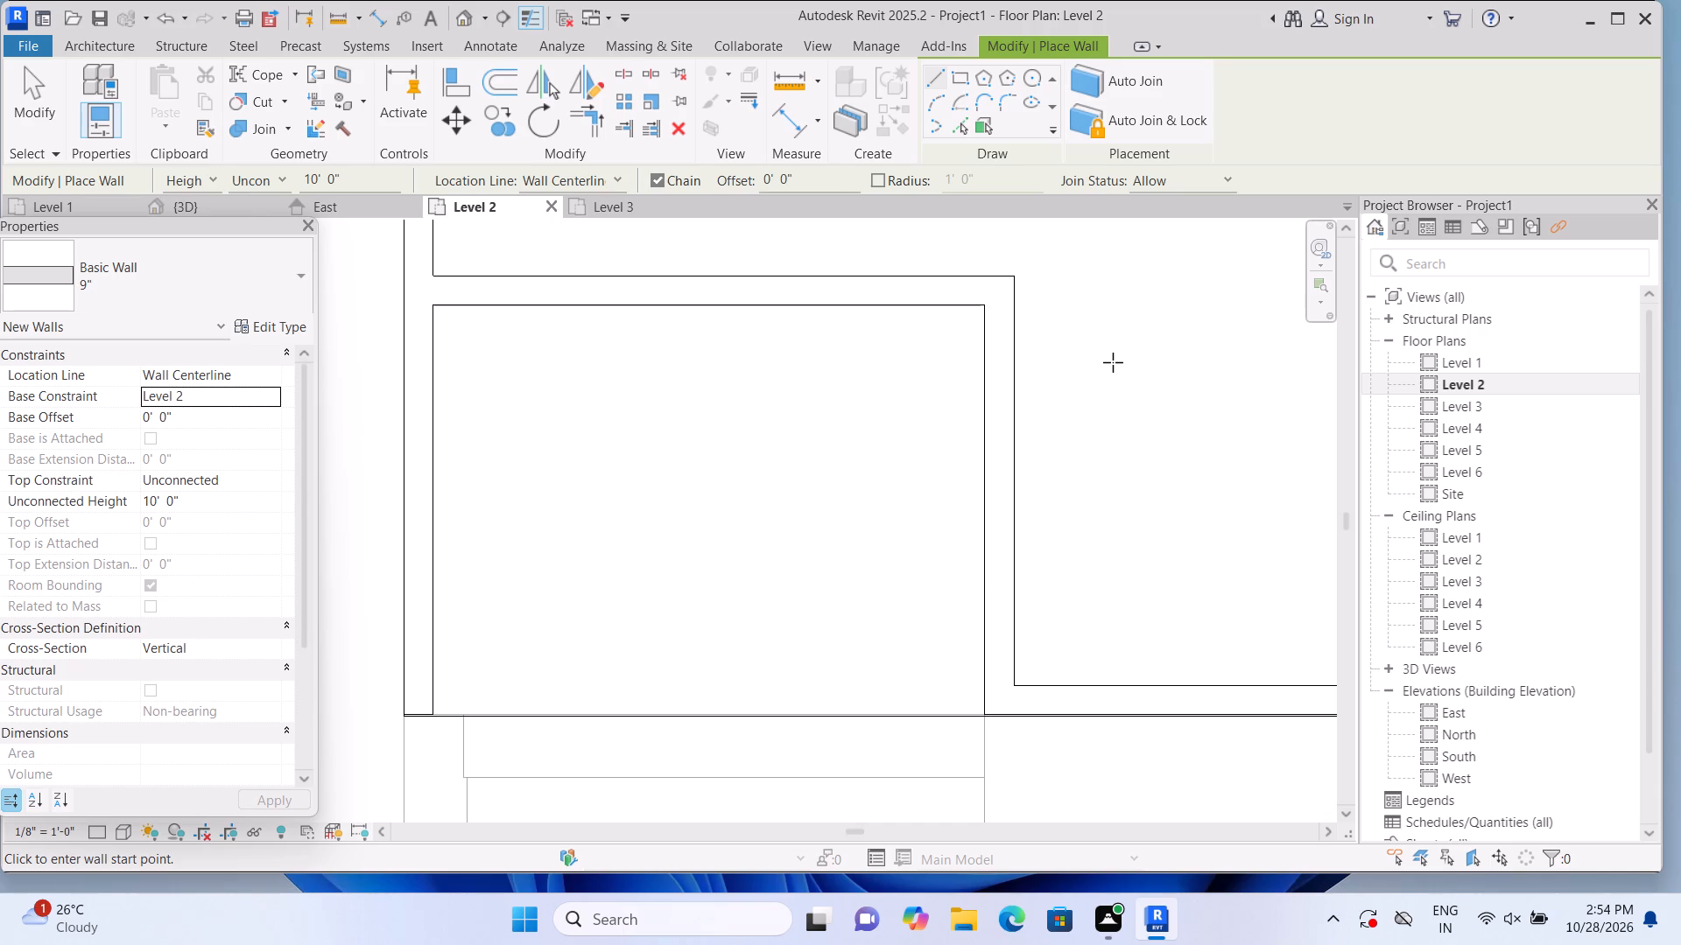
Examine the new Level 2 walls above the roof slab in the 3D view from its home orientation.
{"action": "scroll", "coordinate": [1195, 417], "scroll_direction": "down", "scroll_amount": 5}
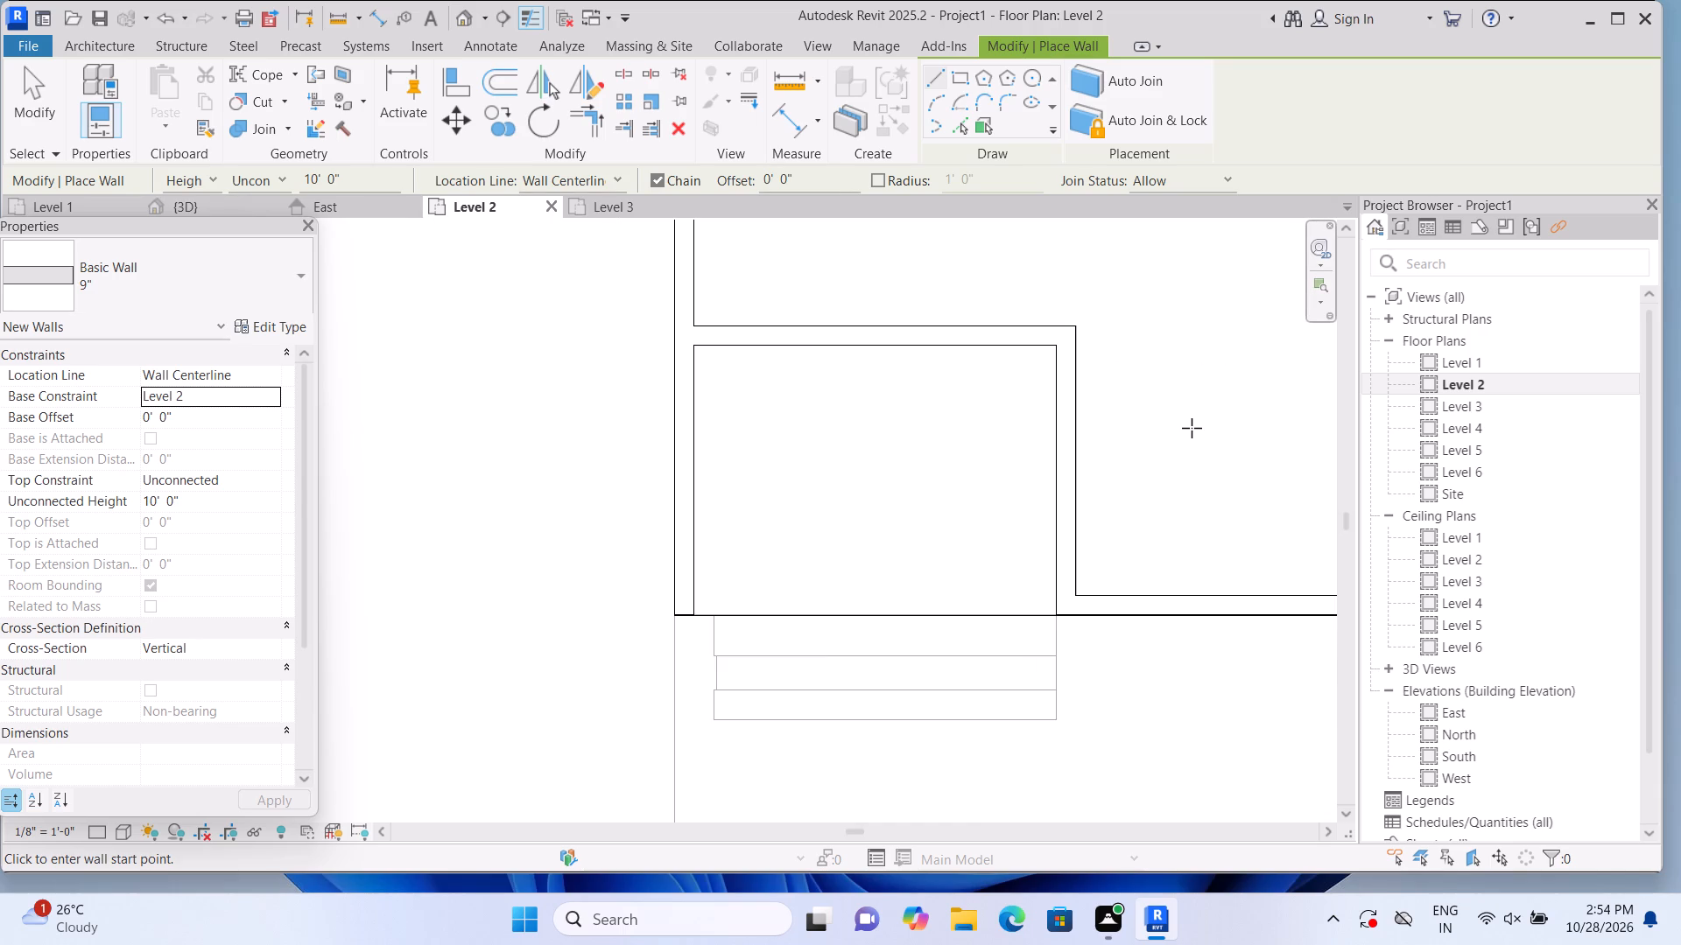
{"action": "middle_click_drag", "start_coordinate": [1191, 428], "coordinate": [843, 536]}
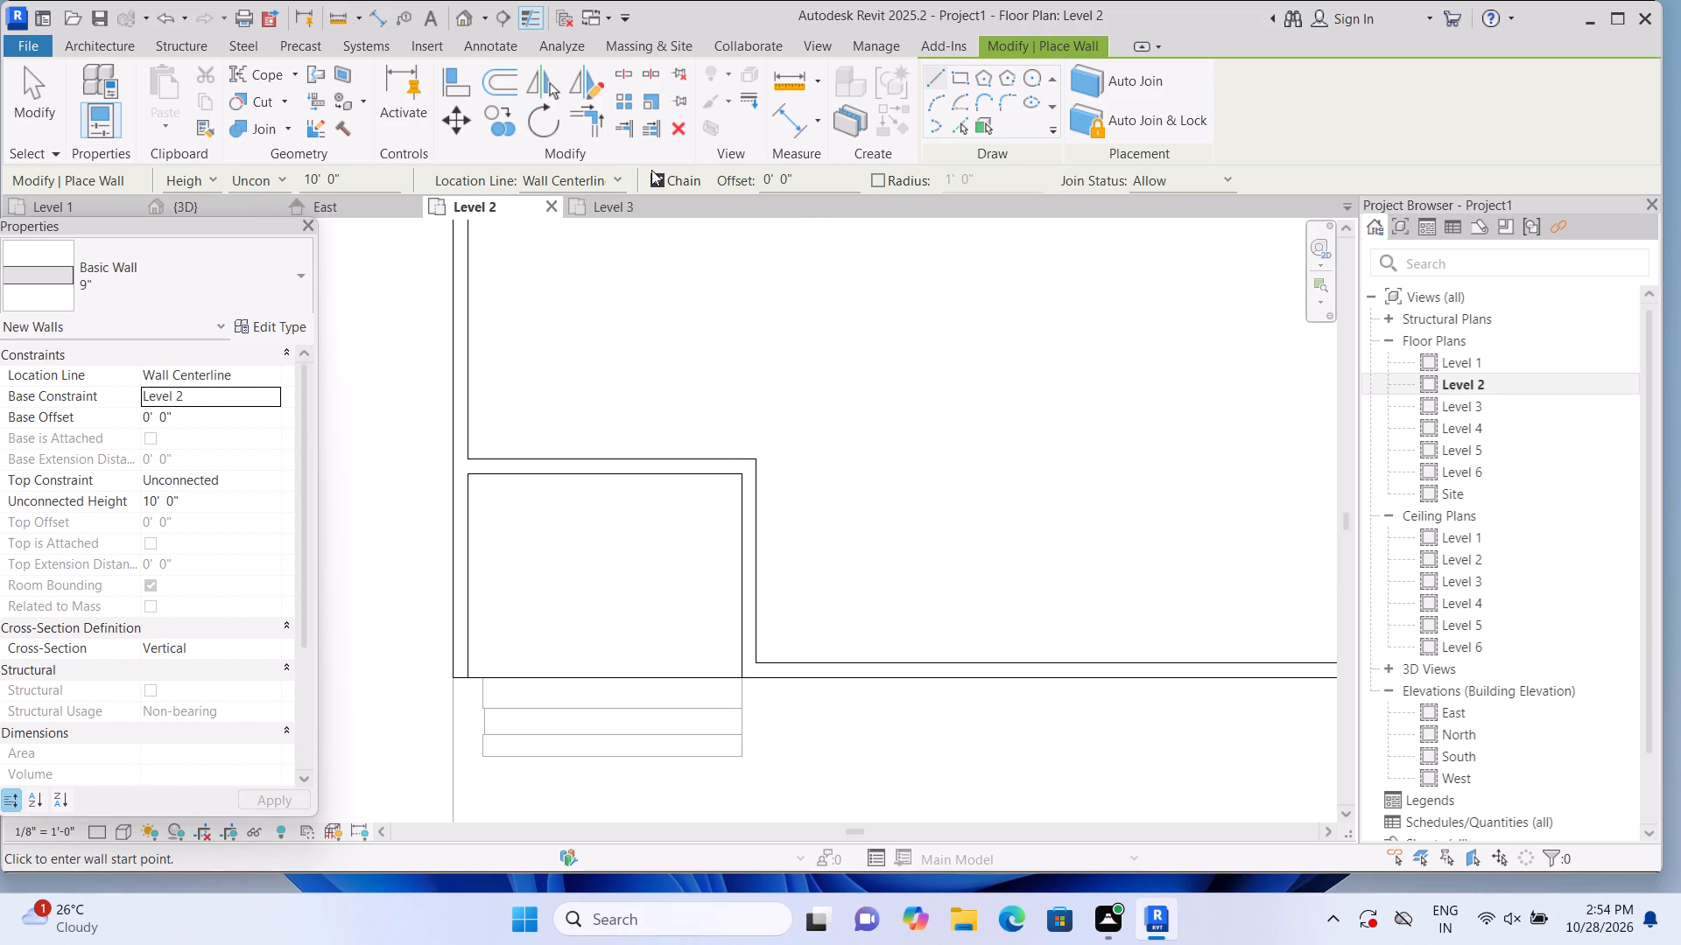
{"action": "left_click", "coordinate": [456, 24]}
{"action": "scroll", "coordinate": [593, 406], "scroll_direction": "down", "scroll_amount": 3}
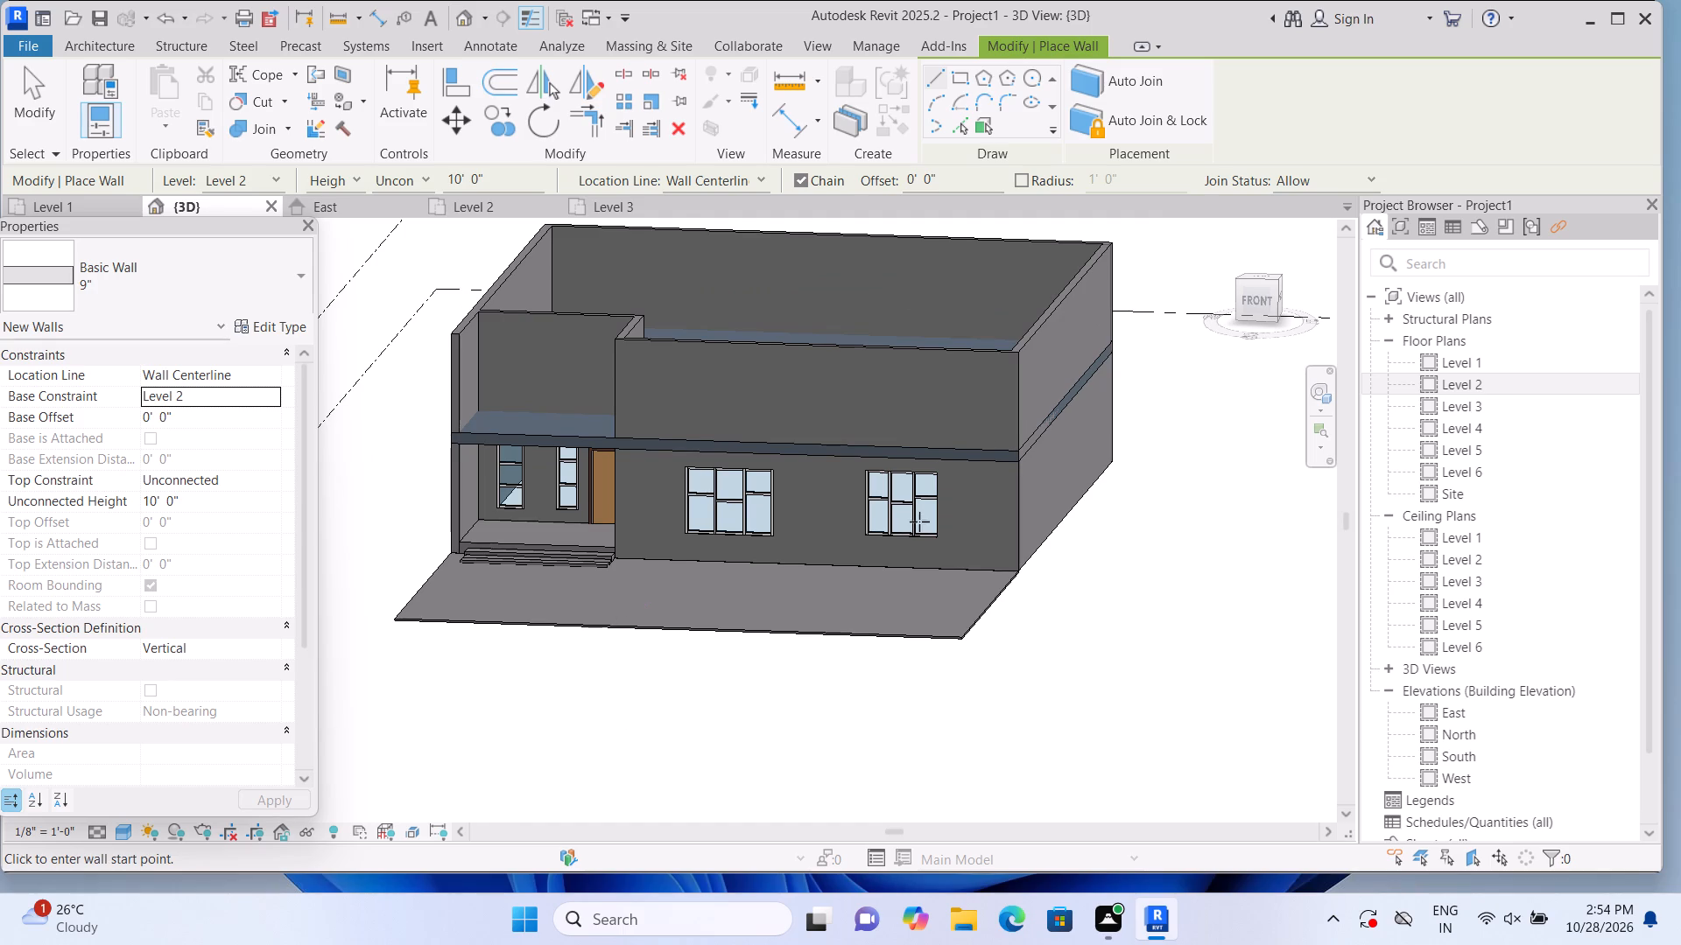
{"action": "left_click", "coordinate": [1222, 230]}
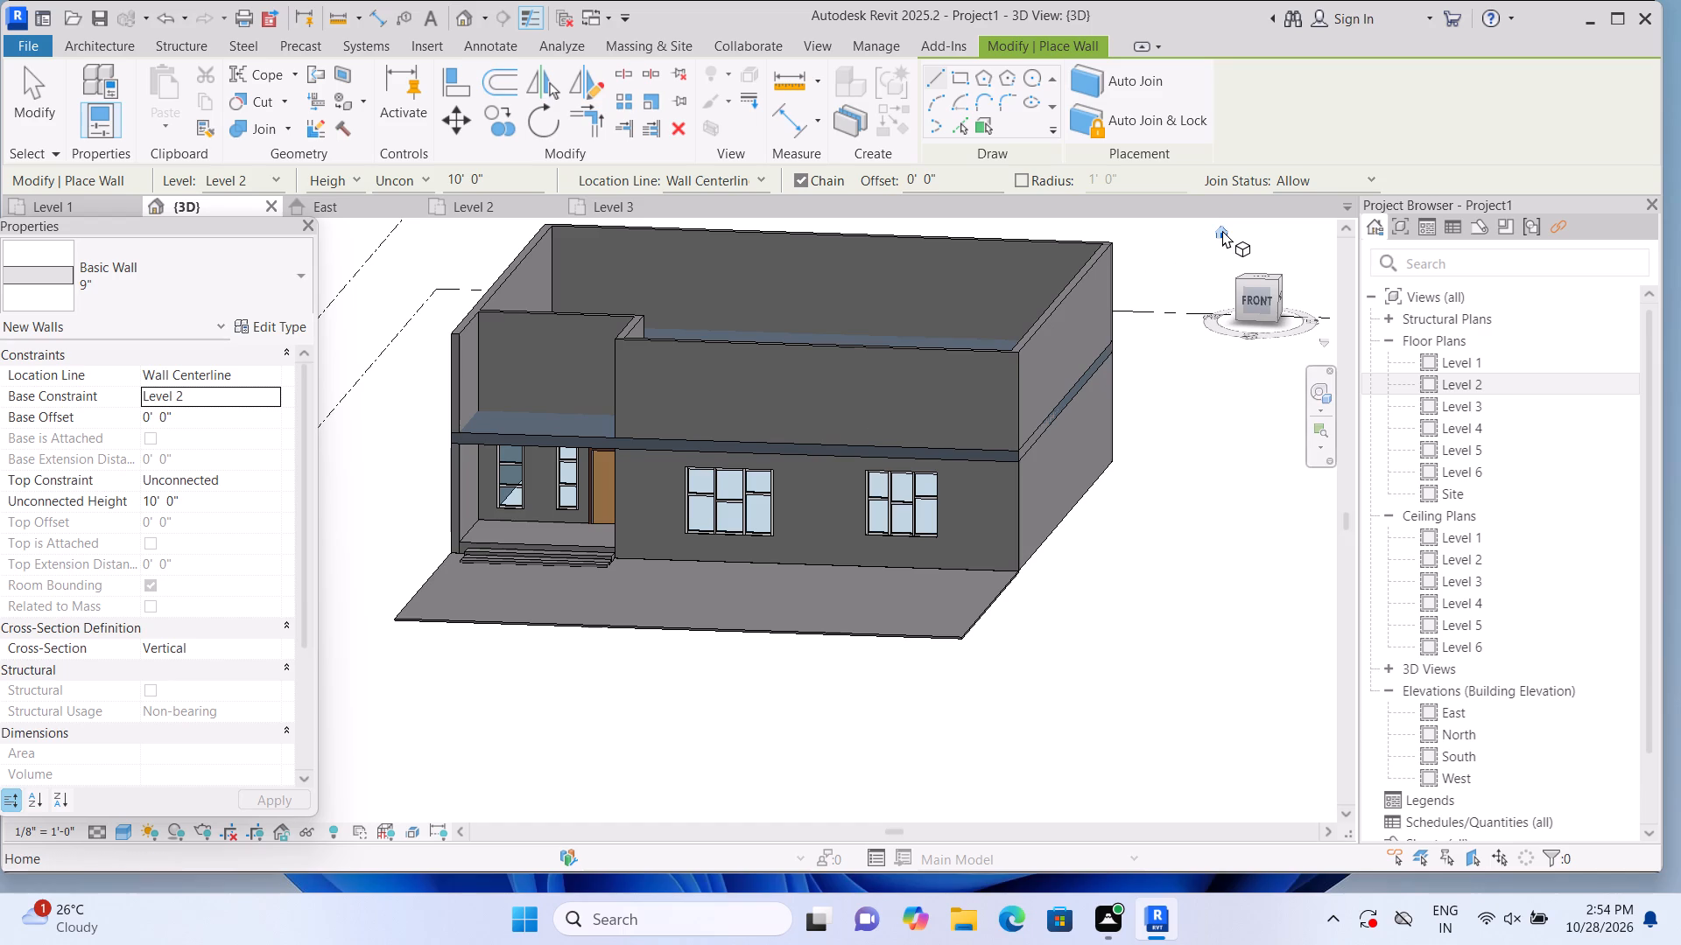
{"action": "scroll", "coordinate": [359, 559], "scroll_direction": "up", "scroll_amount": 2}
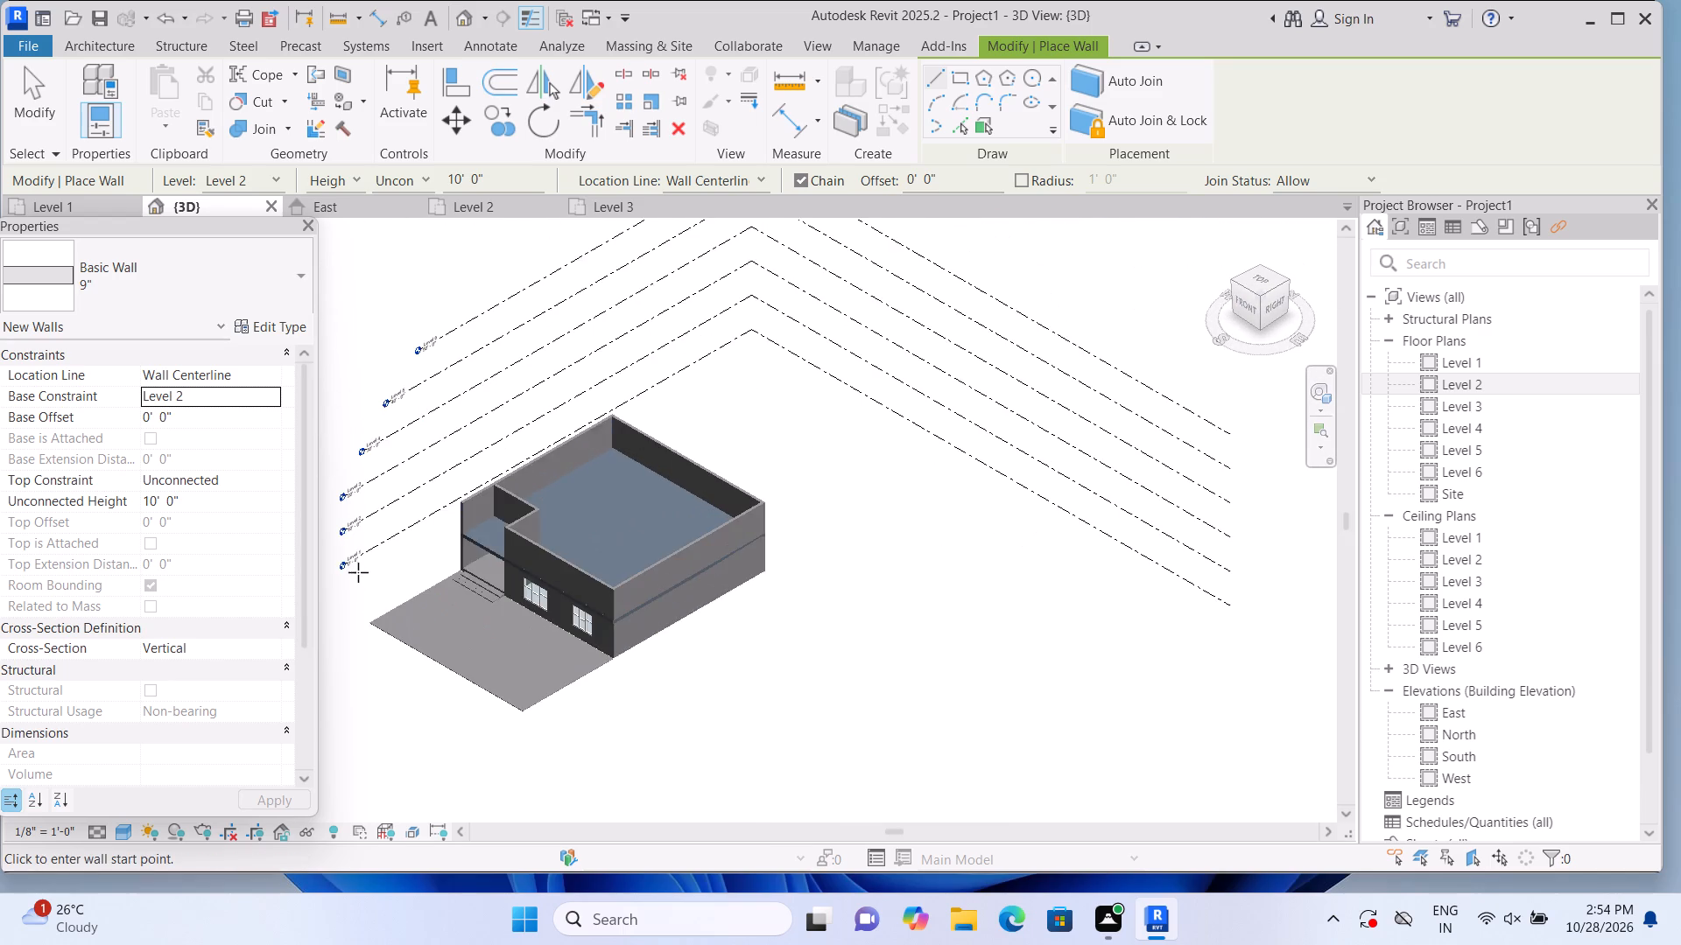
{"action": "scroll", "coordinate": [363, 605], "scroll_direction": "up", "scroll_amount": 3}
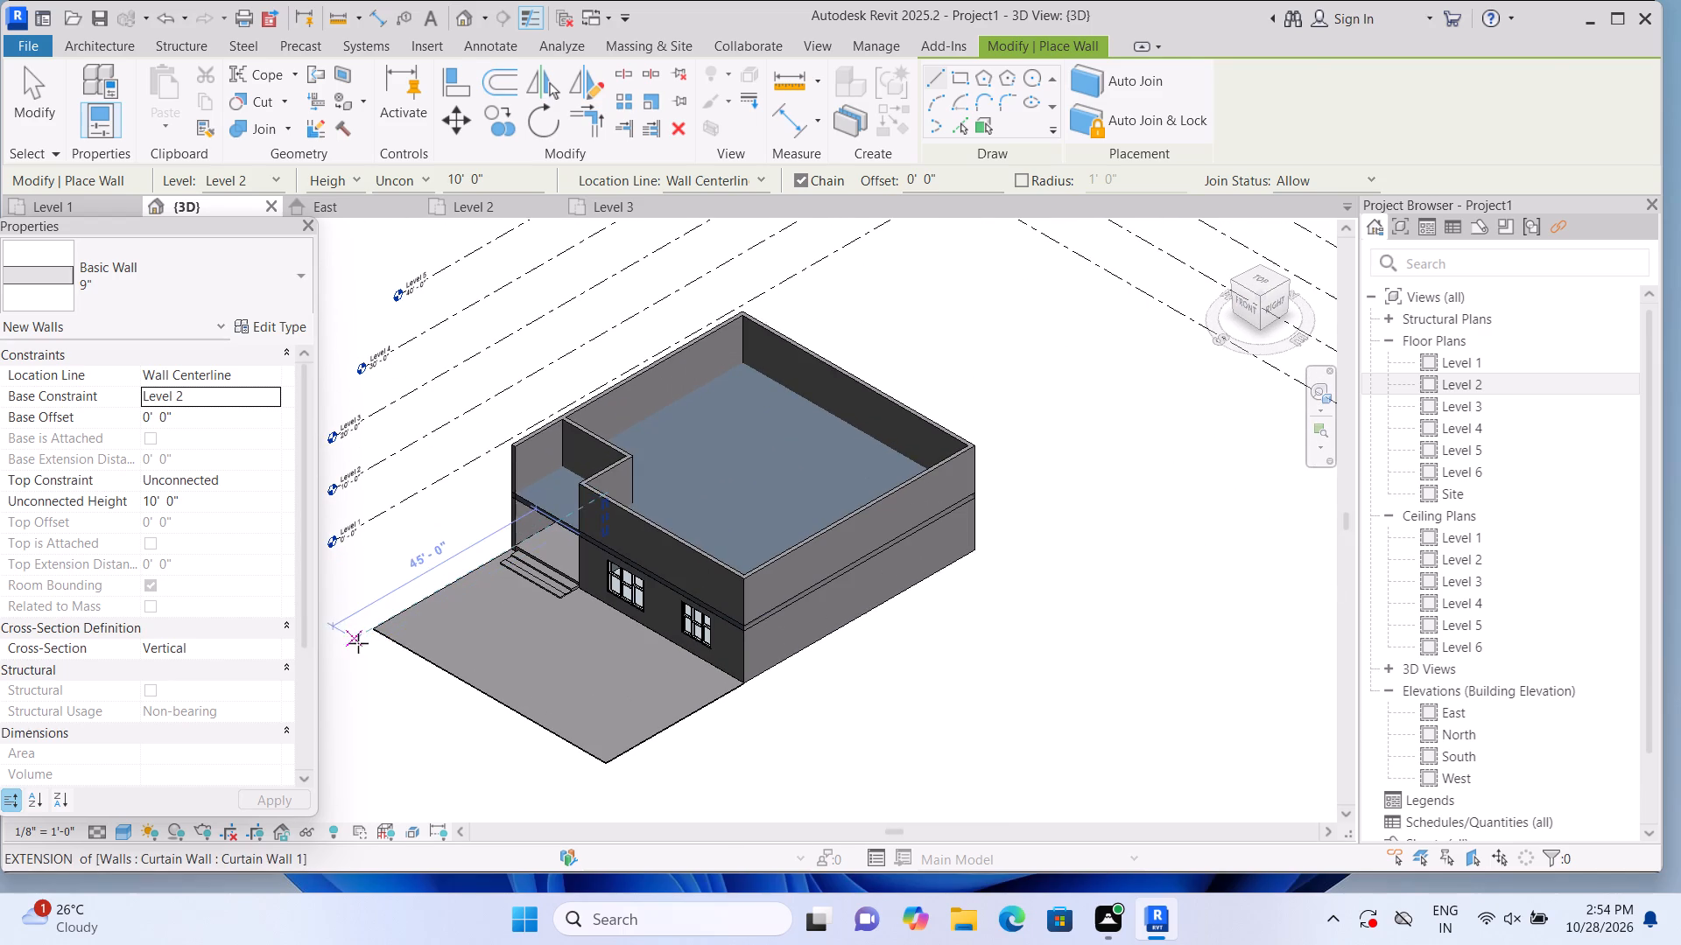
{"action": "key", "text": "Escape"}
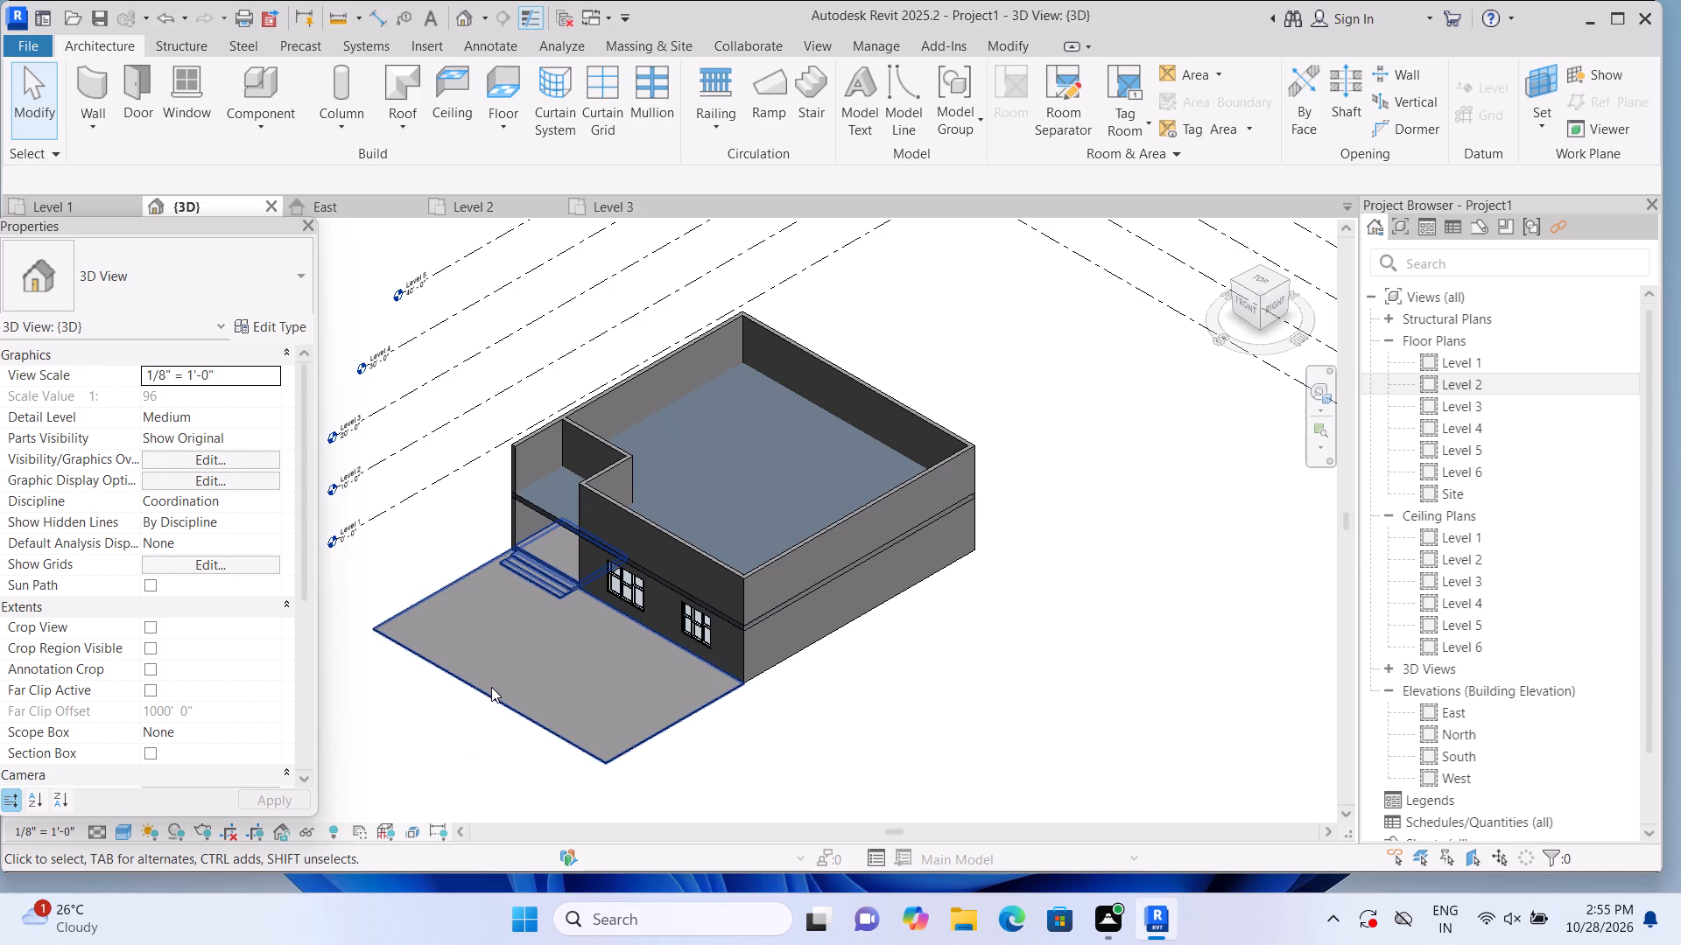
{"action": "middle_click_drag", "start_coordinate": [376, 746], "coordinate": [538, 775]}
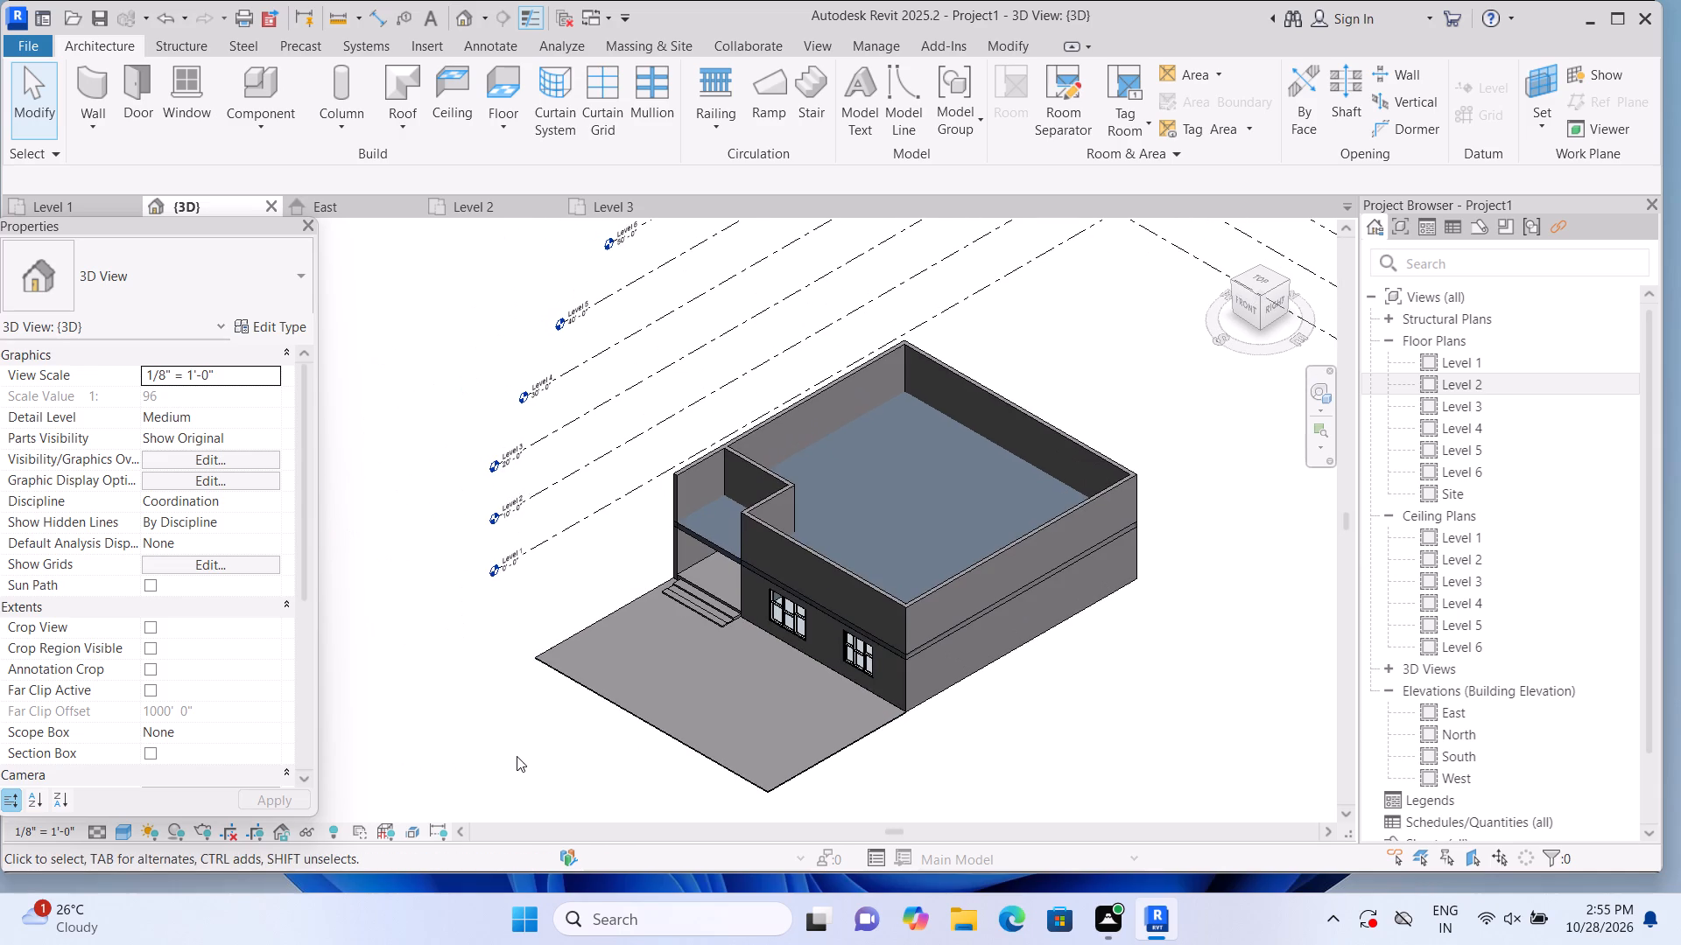
{"action": "middle_click_drag", "start_coordinate": [525, 759], "coordinate": [422, 759]}
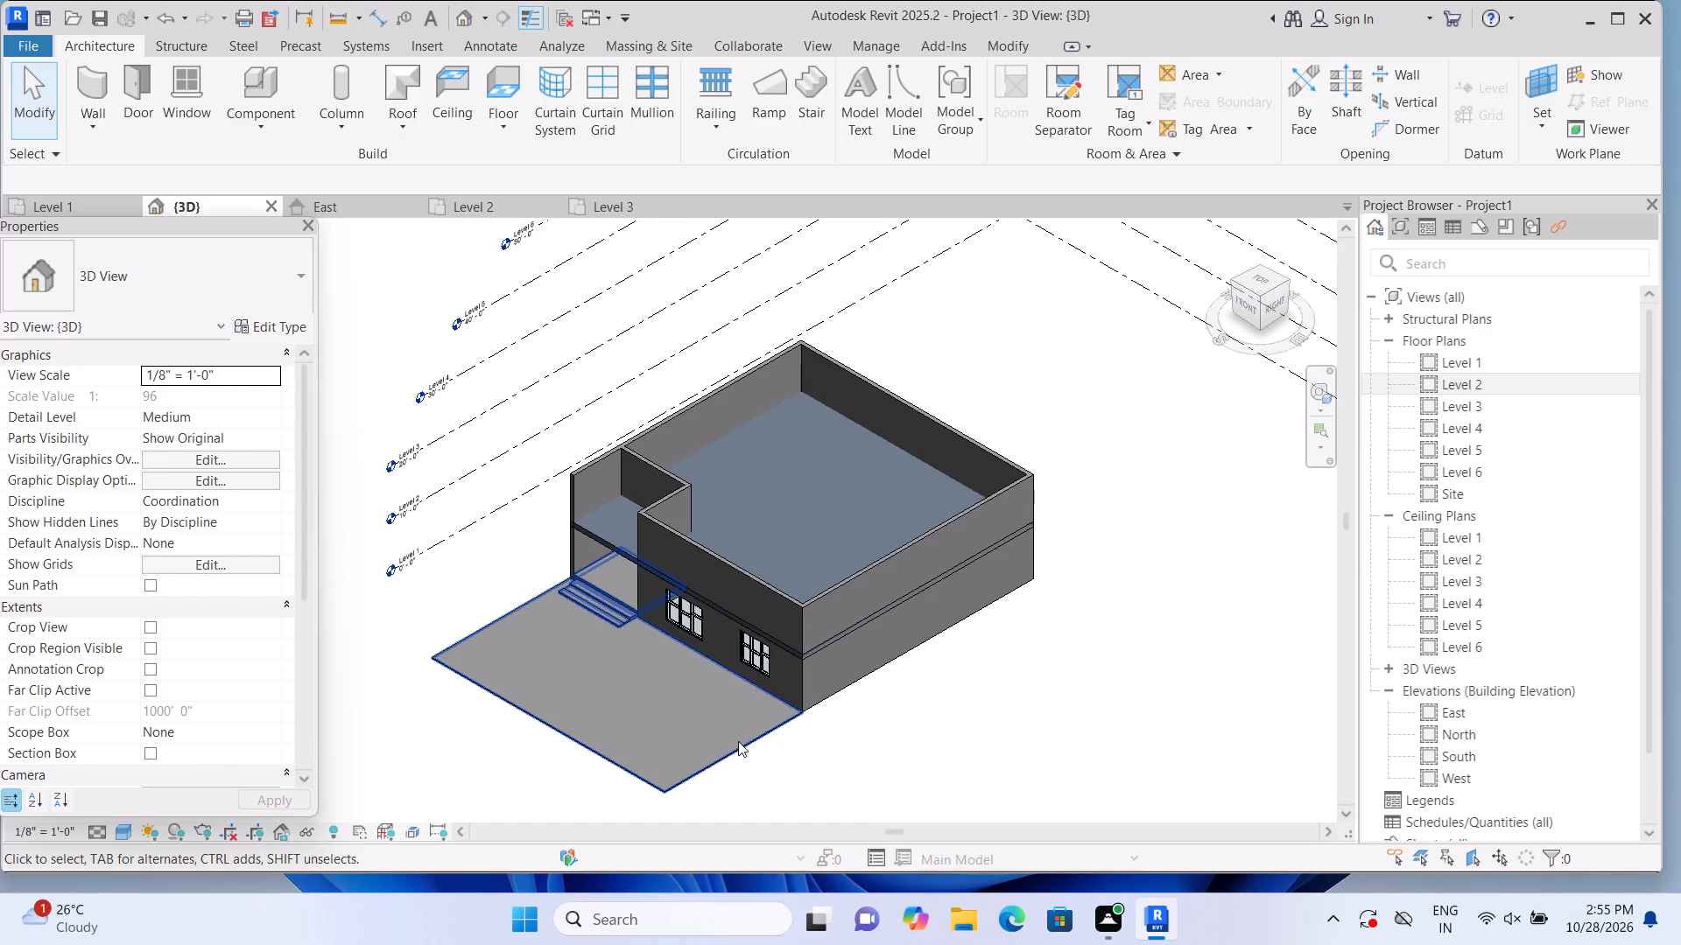
{"action": "scroll", "coordinate": [745, 746], "scroll_direction": "up", "scroll_amount": 1}
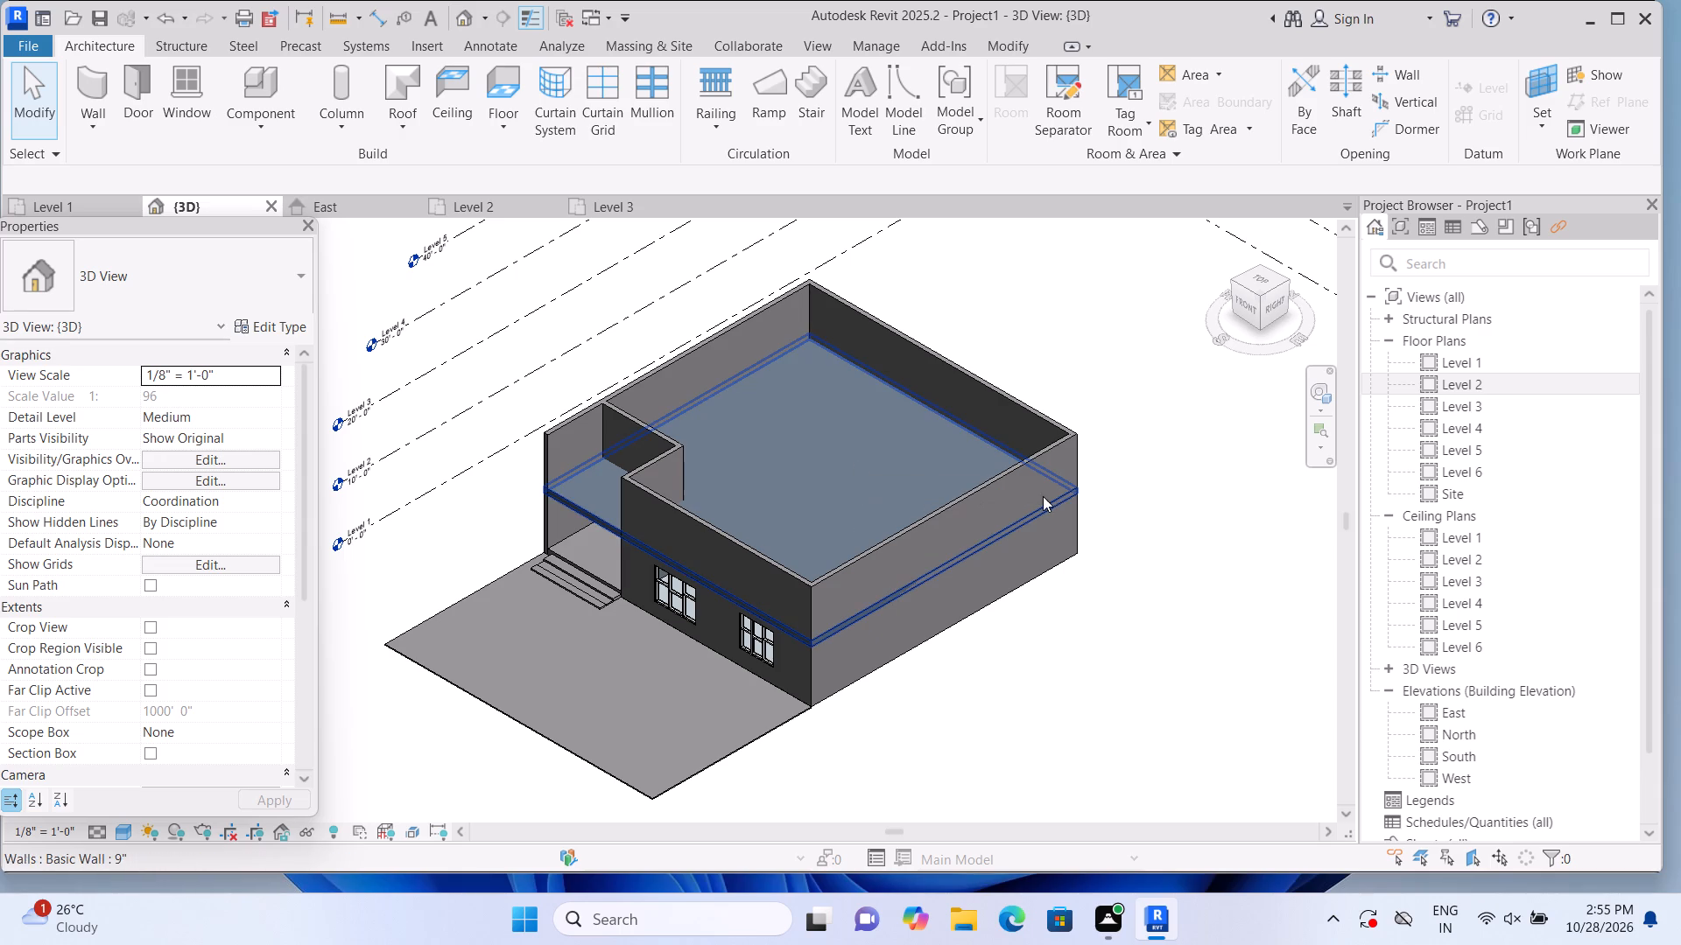
On the Level 2 floor plan, draw a 2'-0" Curtain Wall 1 segment along the recess's back wall, starting 1'-0" from the west wall's centerline.
{"action": "left_click", "coordinate": [1429, 386]}
{"action": "left_click", "coordinate": [1429, 386]}
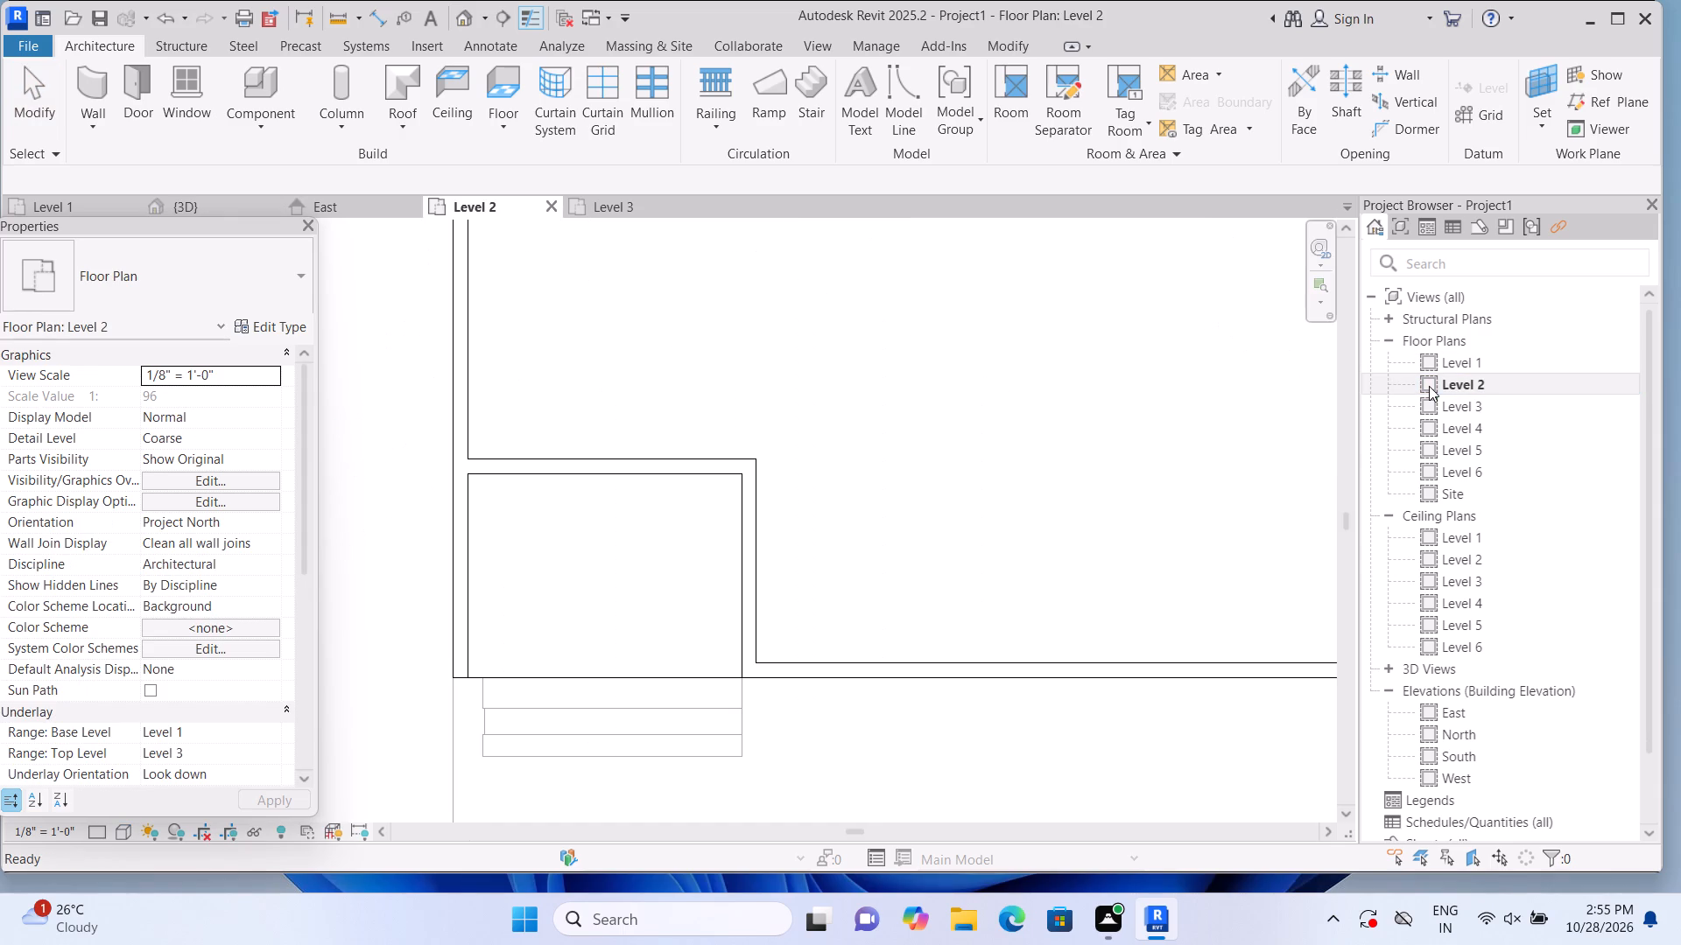
{"action": "scroll", "coordinate": [893, 587], "scroll_direction": "down", "scroll_amount": 5}
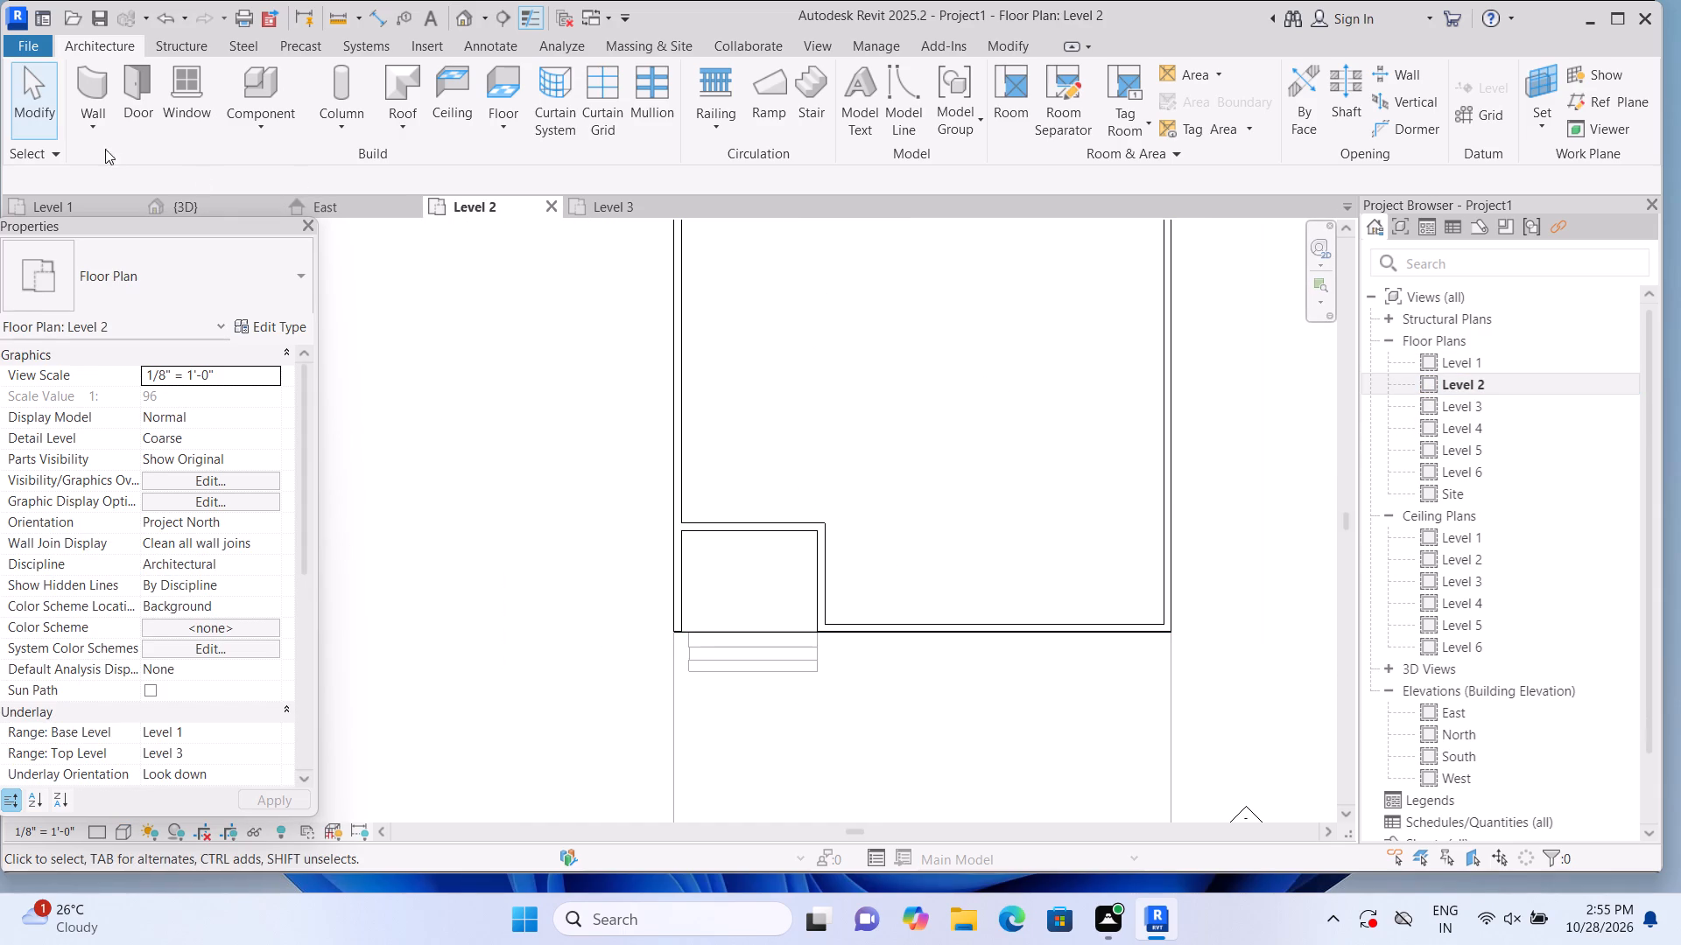
{"action": "left_click", "coordinate": [86, 92]}
{"action": "scroll", "coordinate": [207, 308], "scroll_direction": "down", "scroll_amount": 4}
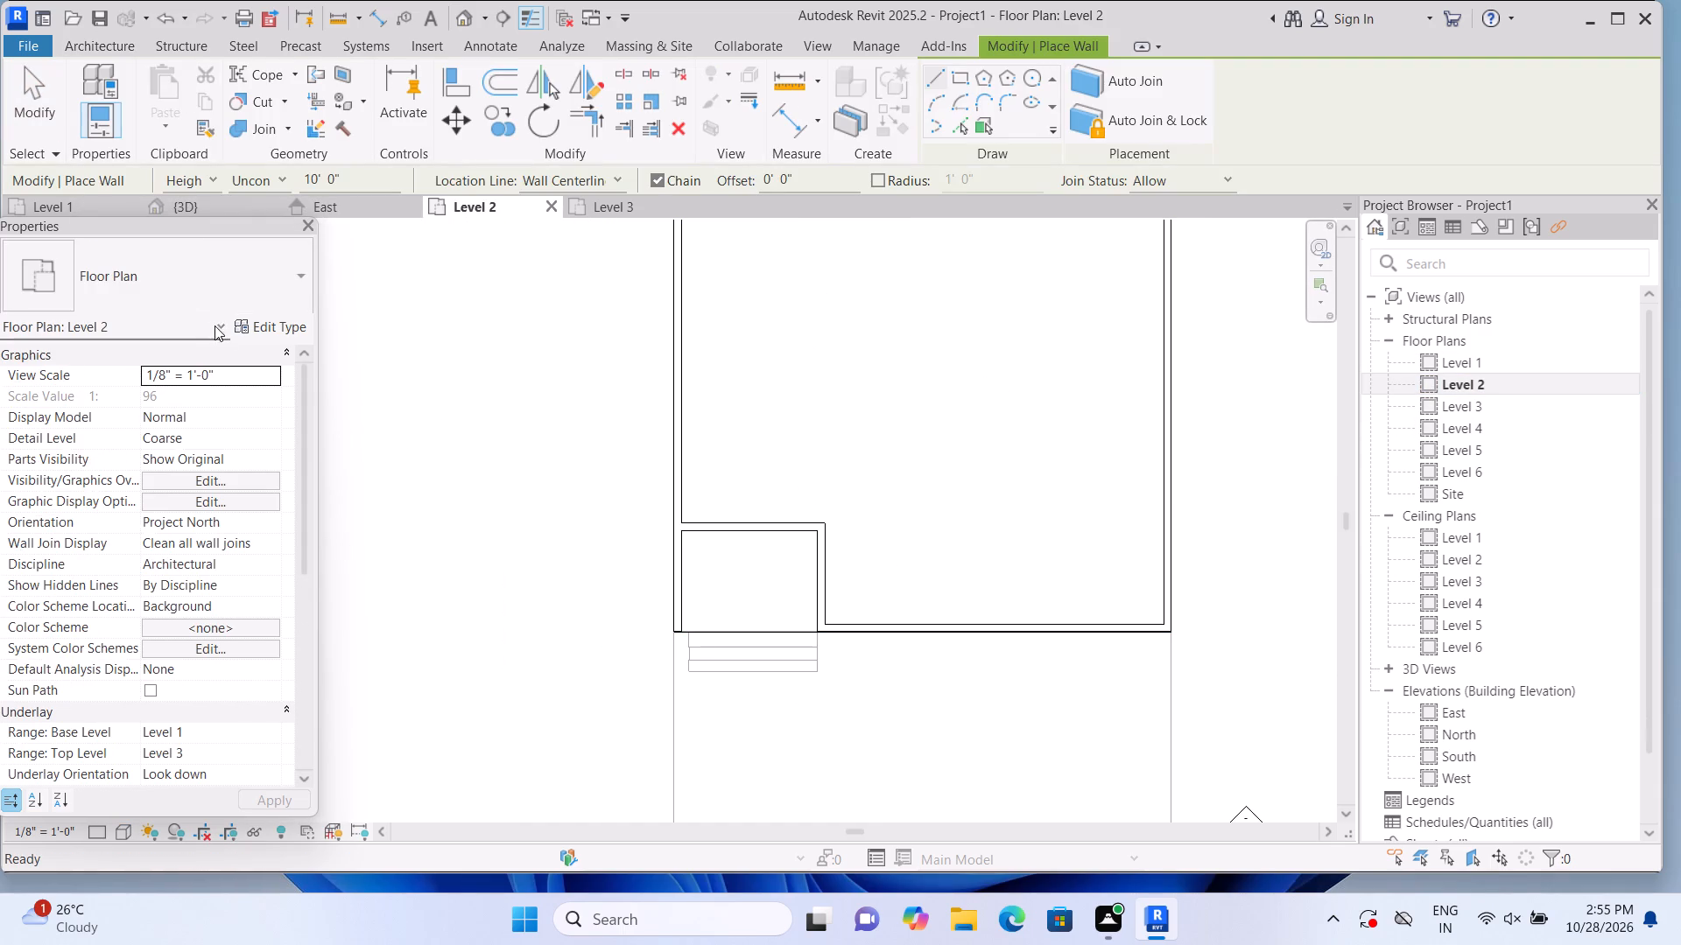
{"action": "scroll", "coordinate": [282, 287], "scroll_direction": "up", "scroll_amount": 2}
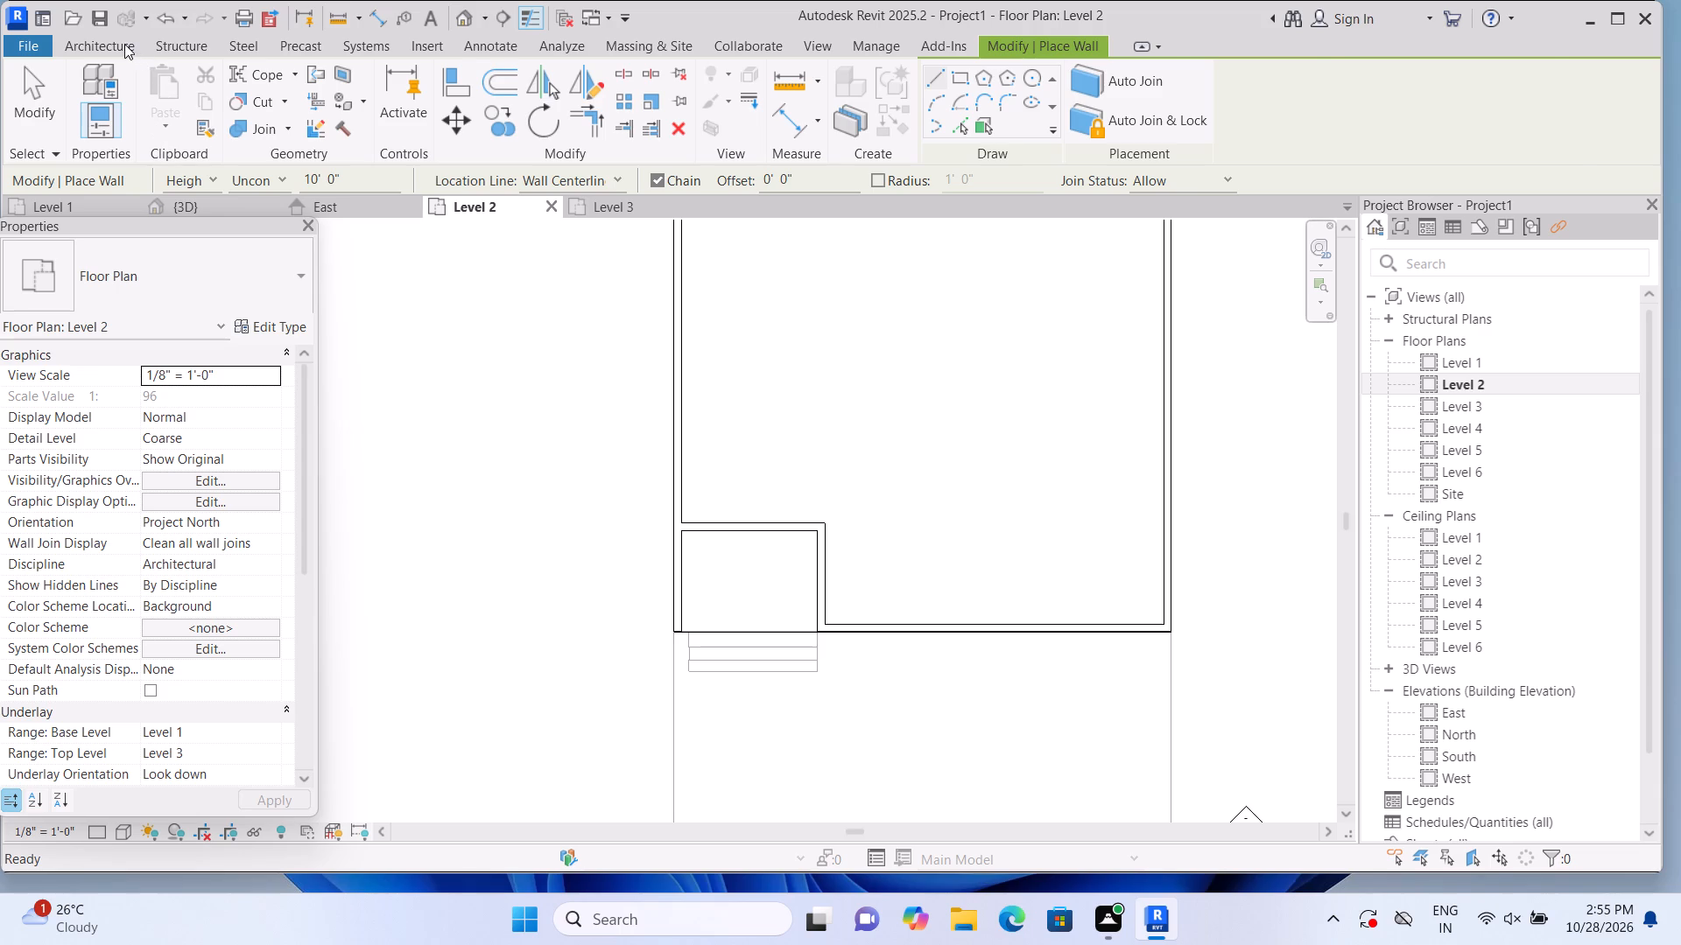
{"action": "left_click", "coordinate": [124, 44]}
{"action": "left_click", "coordinate": [94, 81]}
{"action": "left_click", "coordinate": [300, 262]}
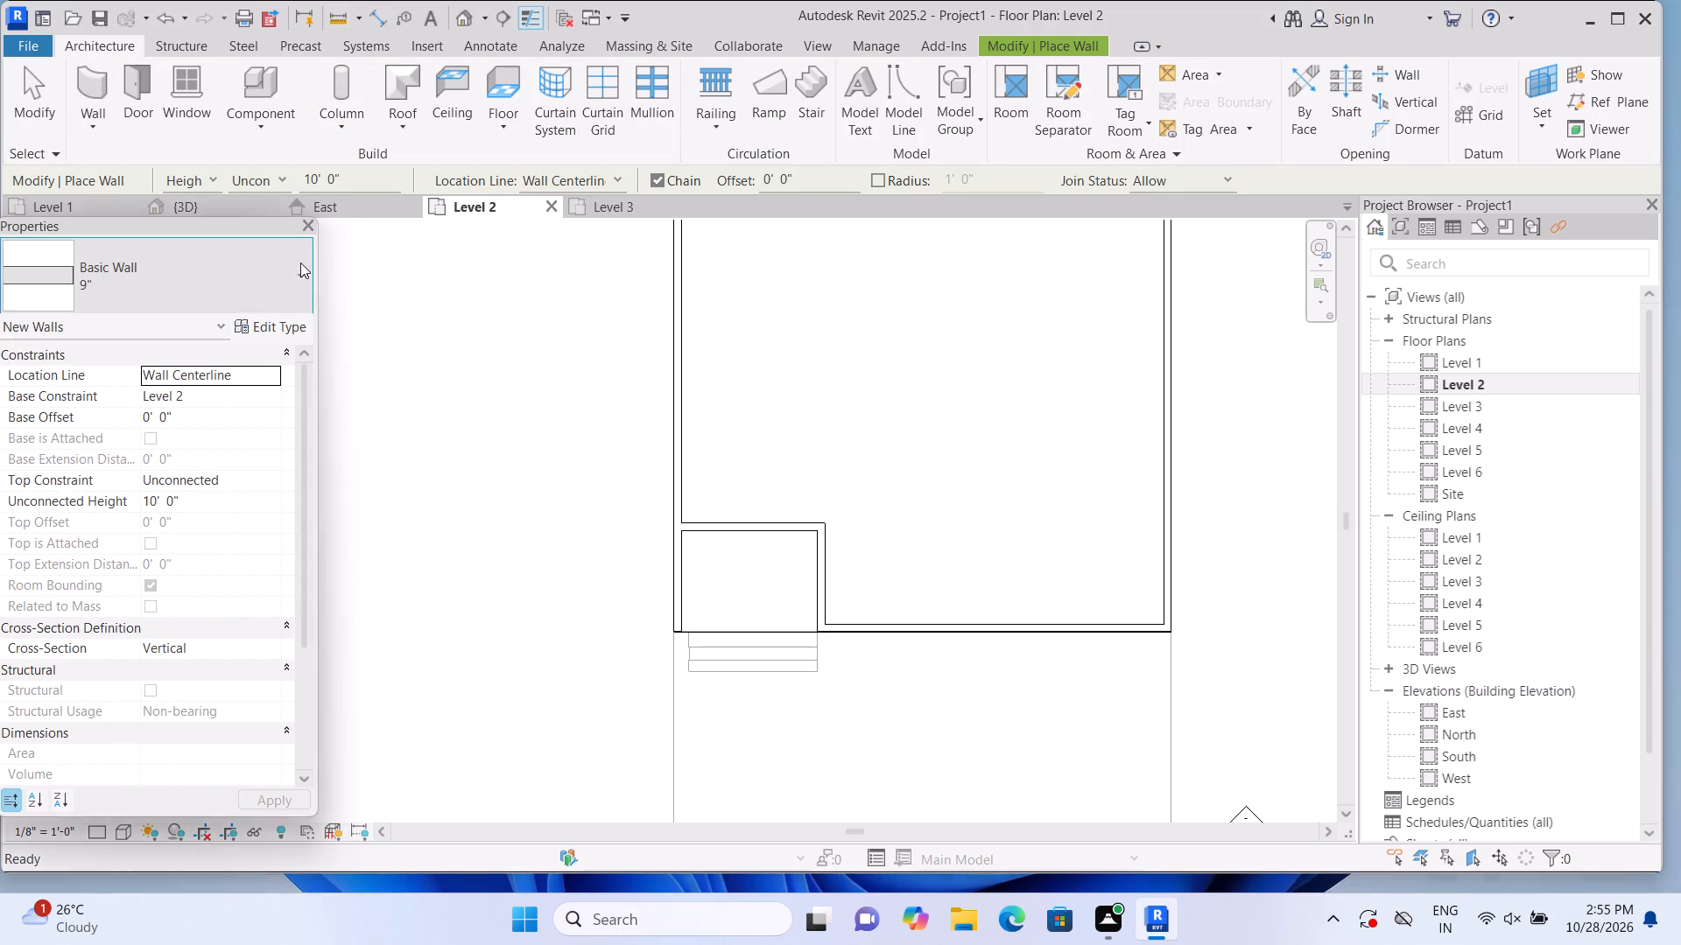
{"action": "scroll", "coordinate": [249, 360], "scroll_direction": "down", "scroll_amount": 9}
{"action": "left_click", "coordinate": [215, 612]}
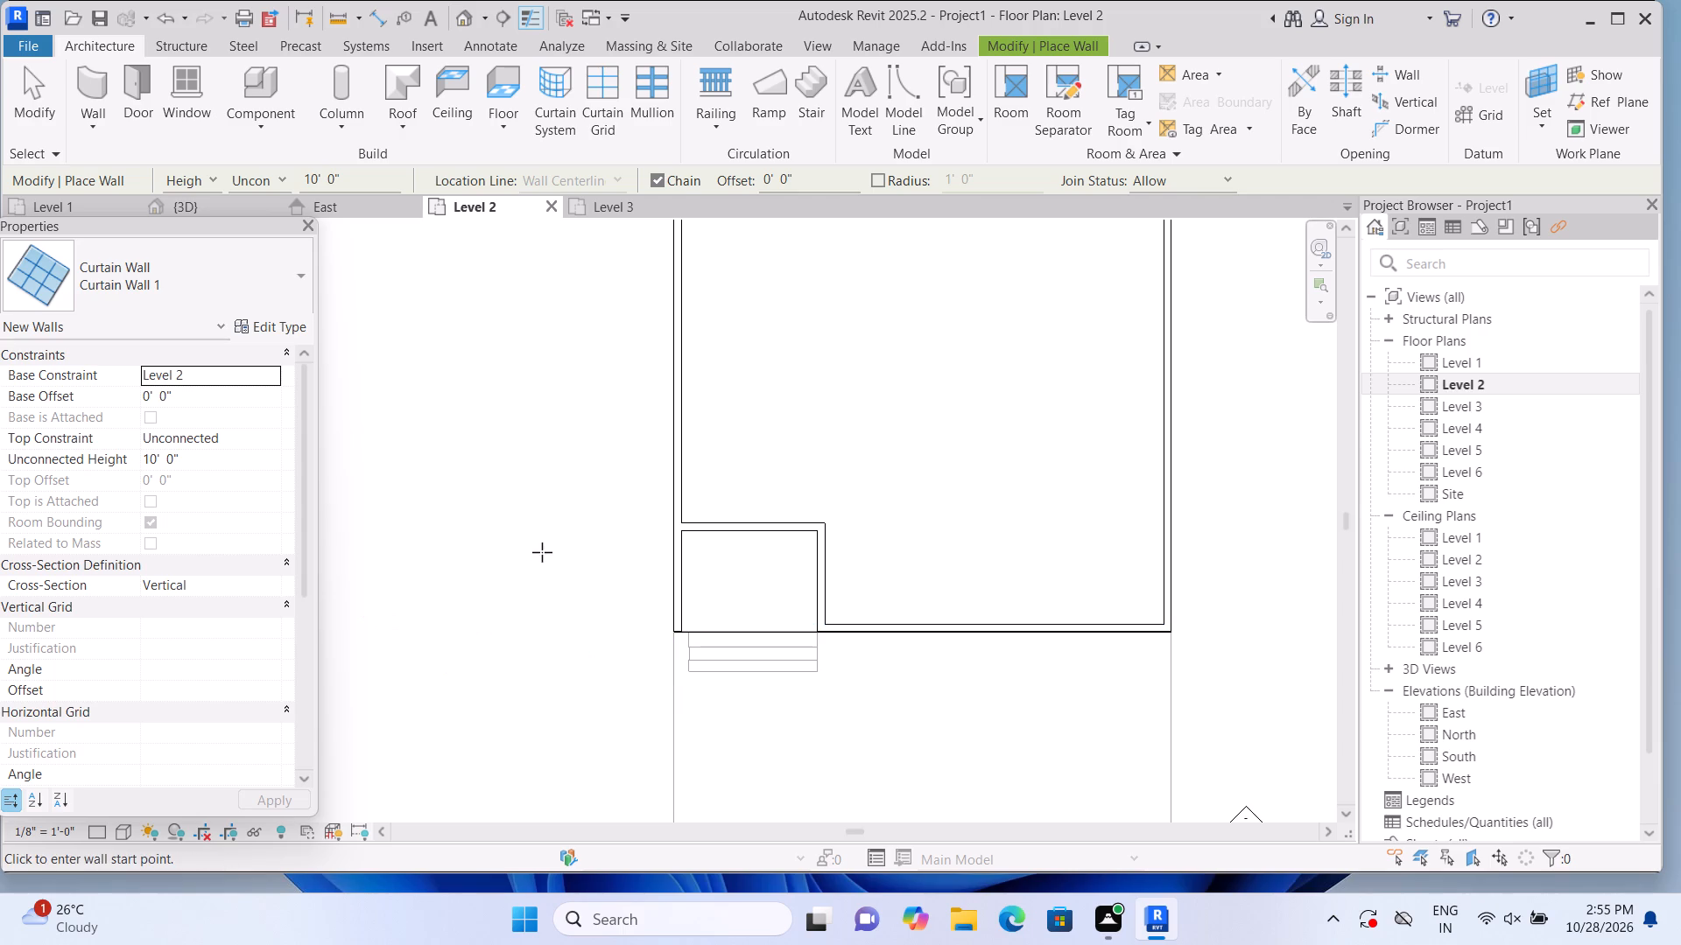
{"action": "scroll", "coordinate": [716, 531], "scroll_direction": "up", "scroll_amount": 2}
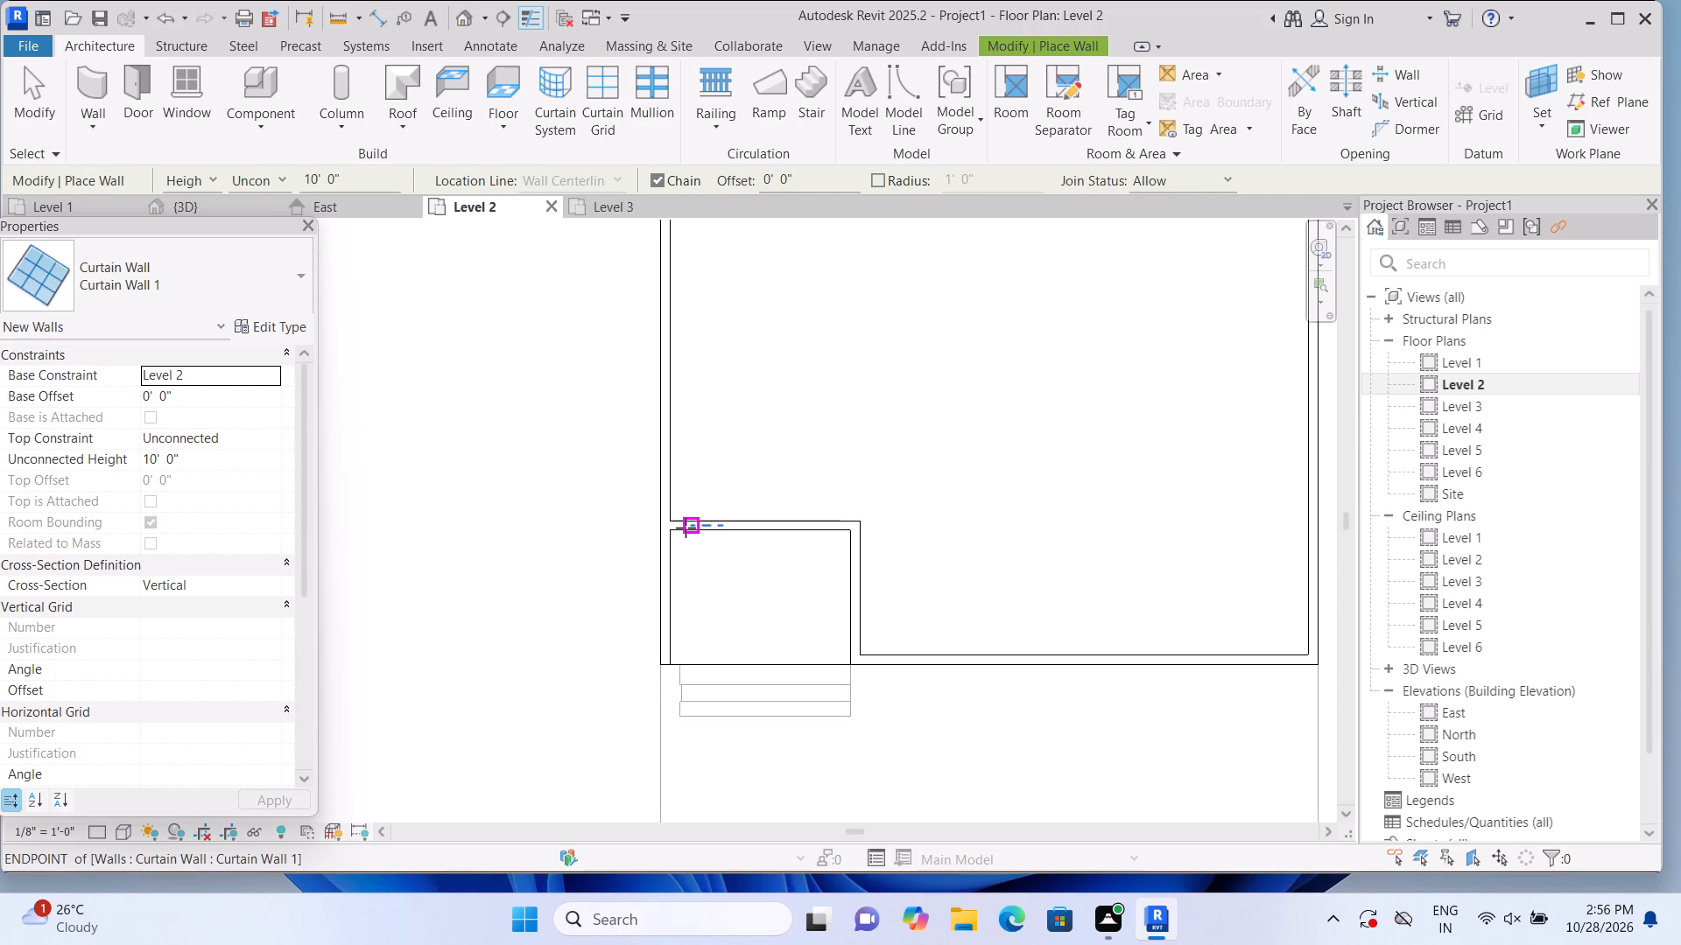
{"action": "scroll", "coordinate": [672, 529], "scroll_direction": "up", "scroll_amount": 3}
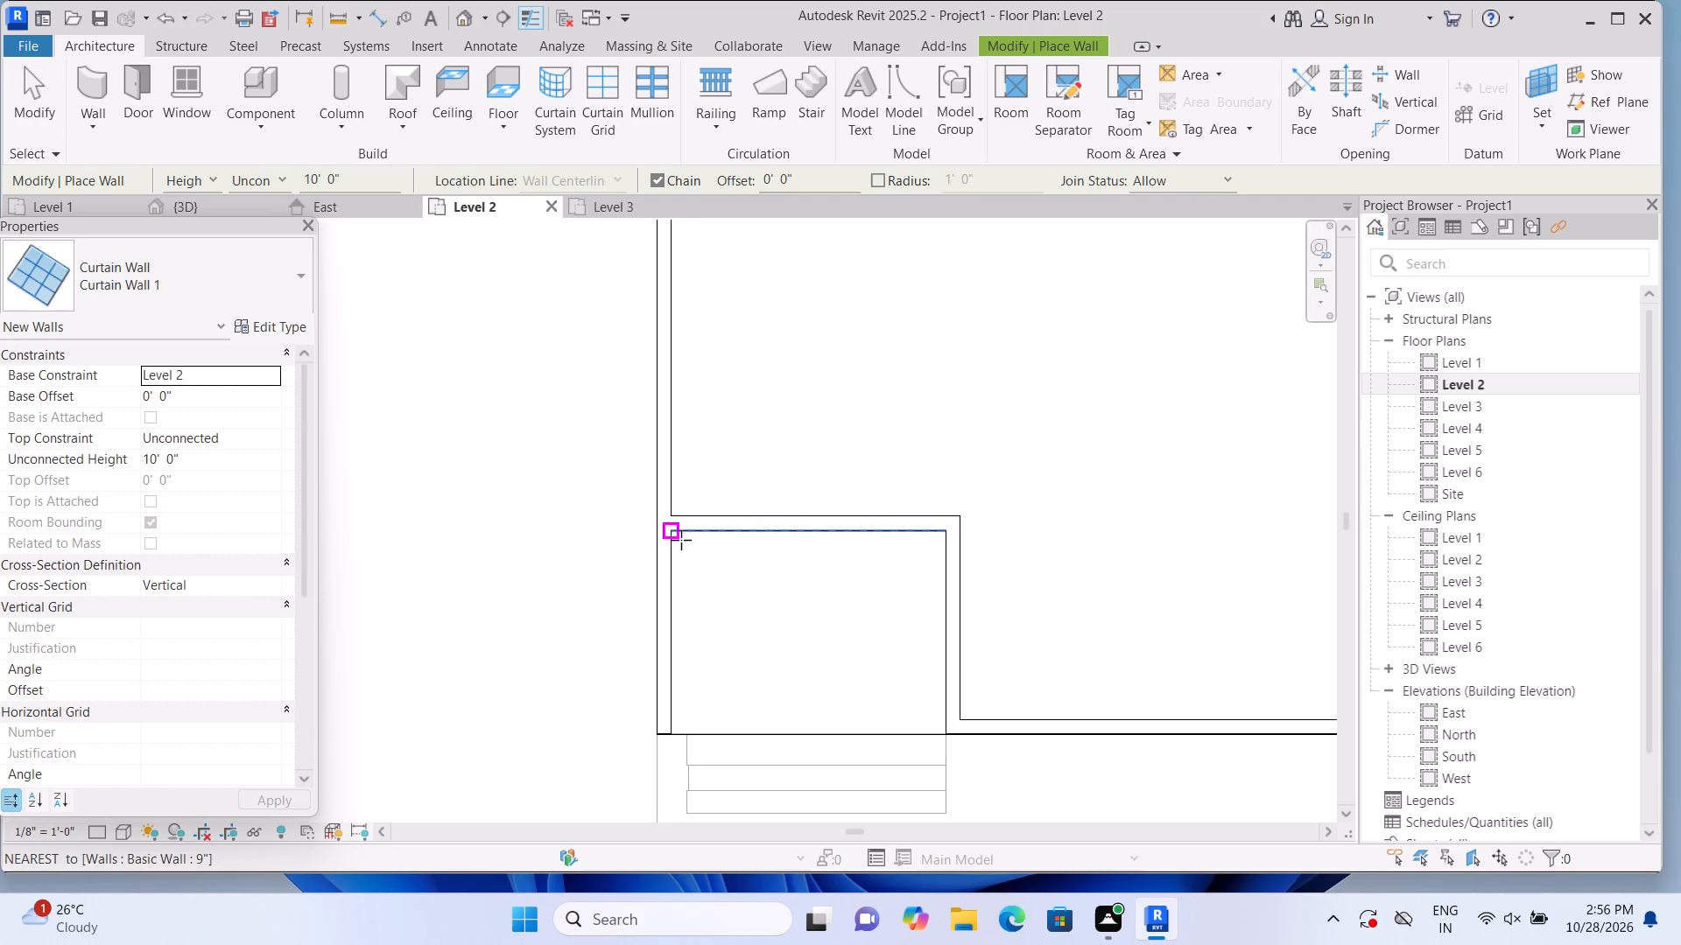
{"action": "scroll", "coordinate": [681, 540], "scroll_direction": "up", "scroll_amount": 1}
{"action": "left_click", "coordinate": [679, 518]}
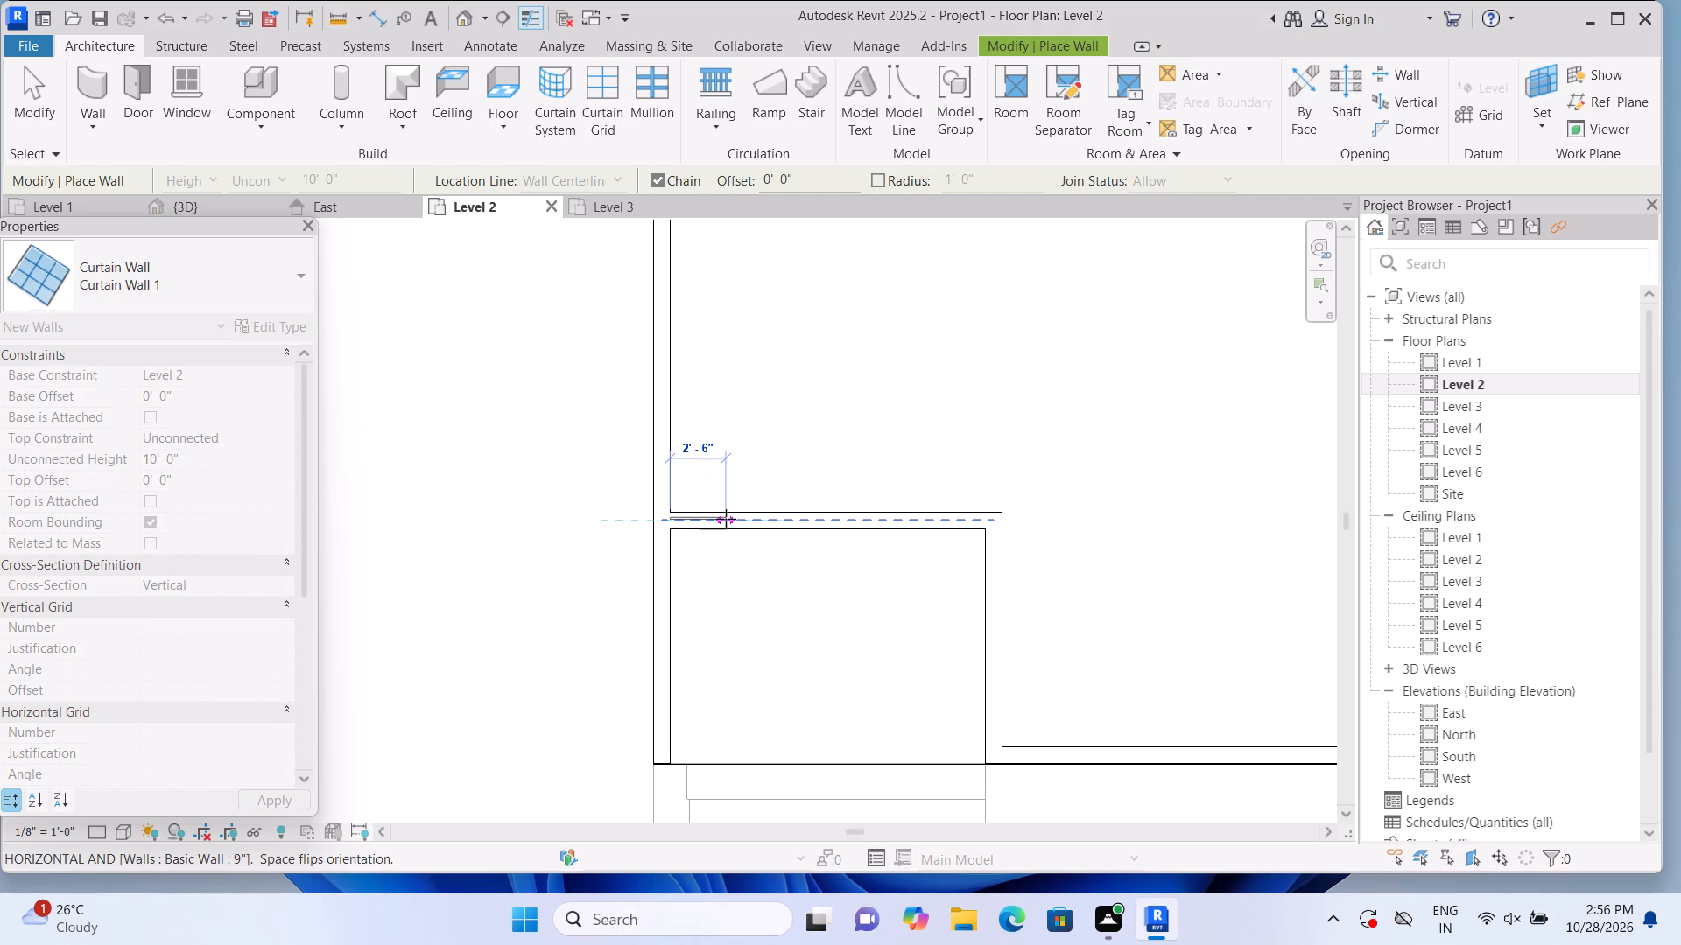
{"action": "key", "text": "Escape"}
{"action": "scroll", "coordinate": [683, 511], "scroll_direction": "up", "scroll_amount": 1}
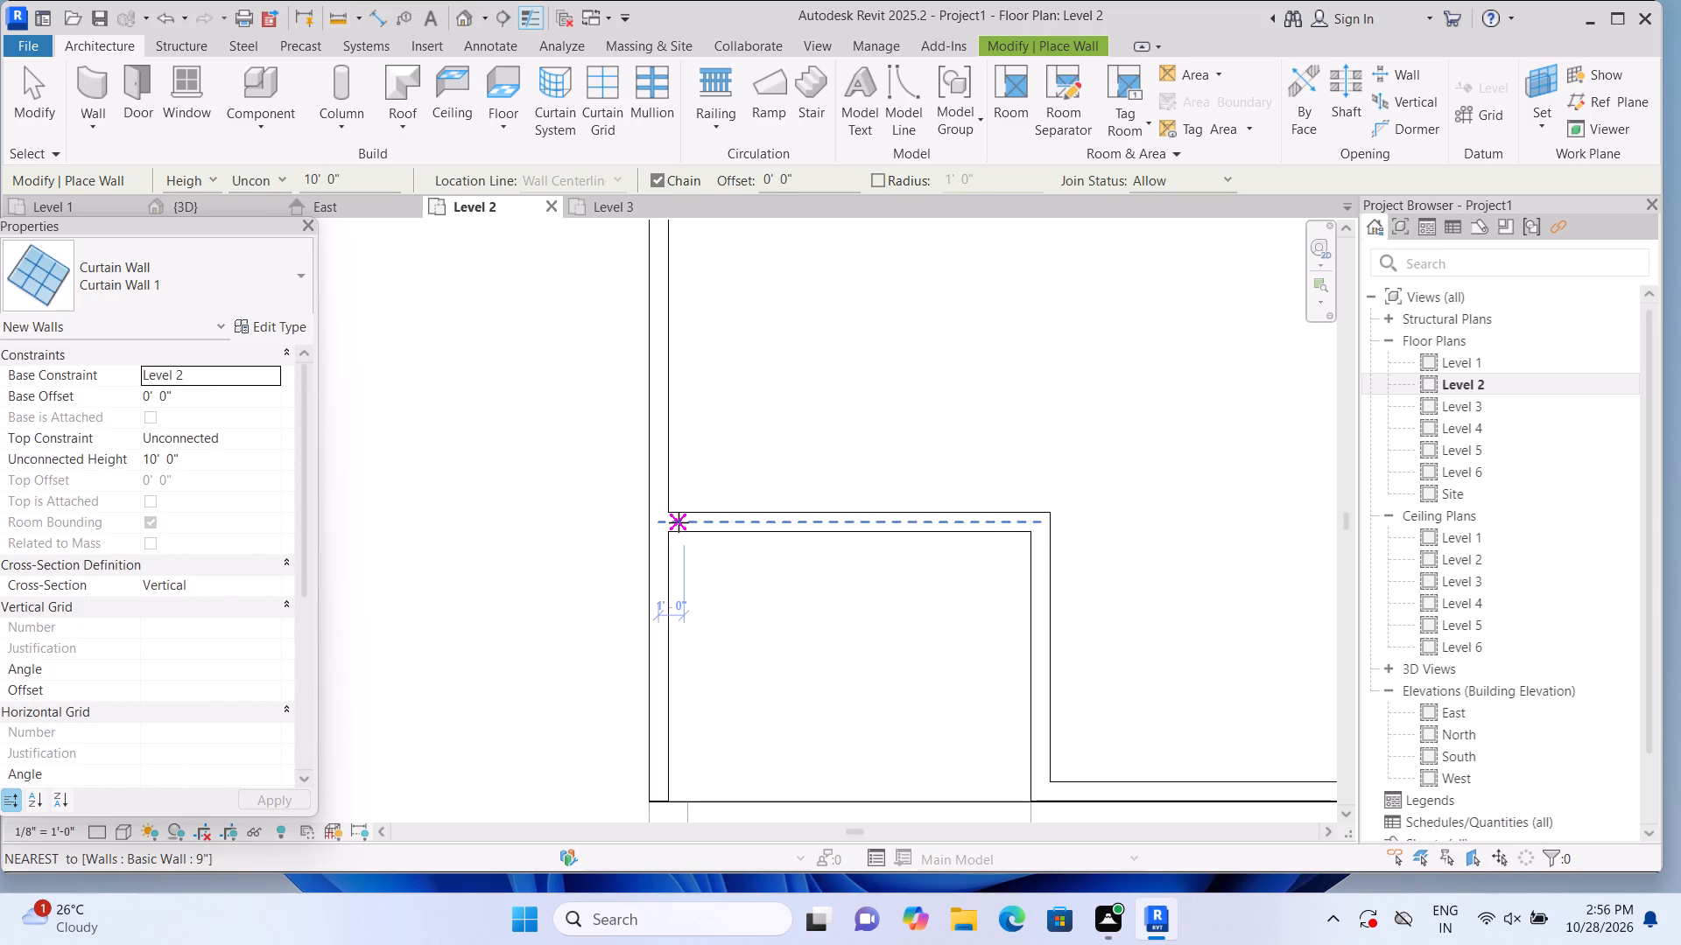
{"action": "left_click", "coordinate": [679, 522]}
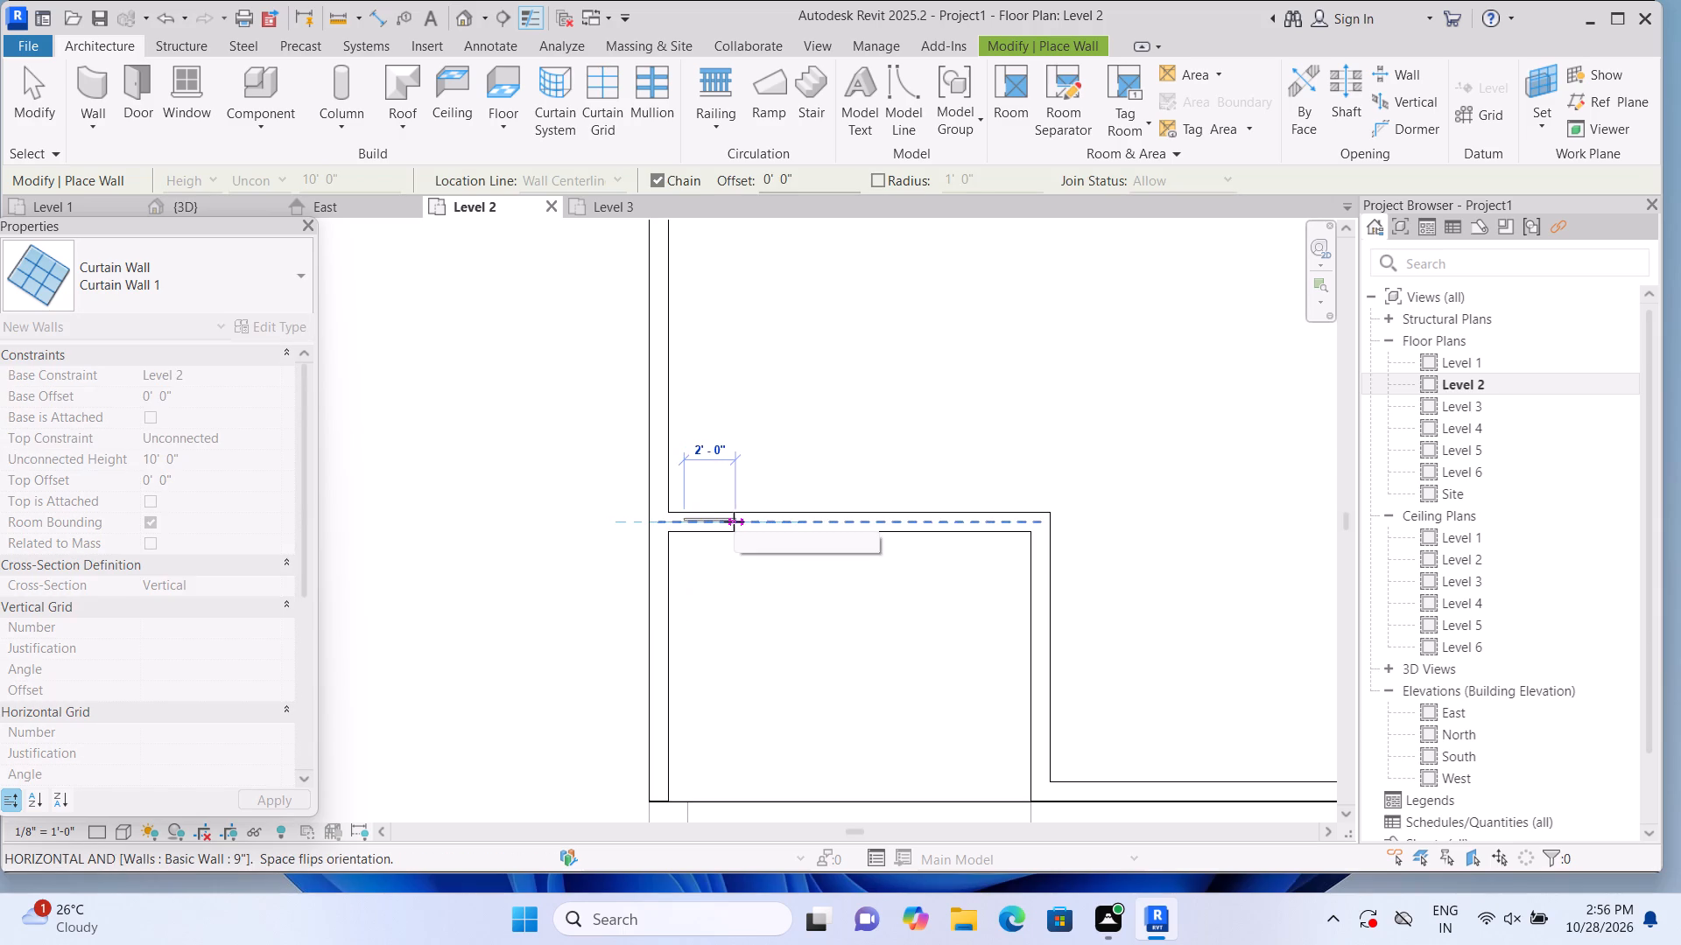
{"action": "left_click", "coordinate": [734, 521]}
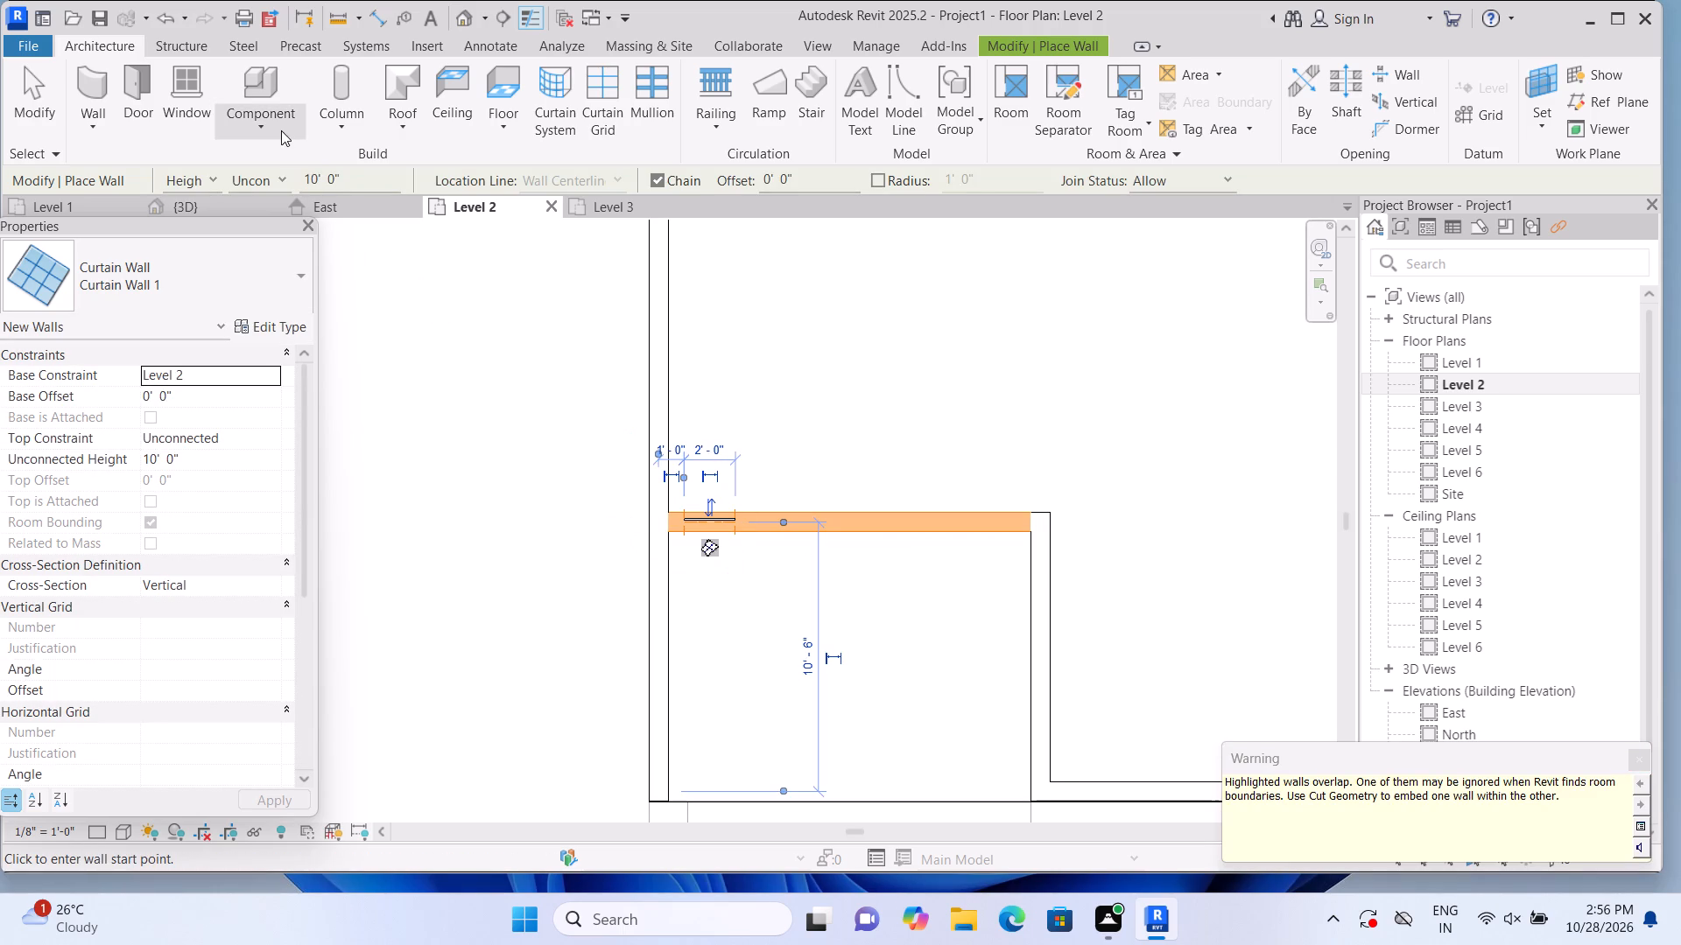
Cut the recess's 9" back wall with the overlapping curtain wall segment using Cut Geometry.
{"action": "left_click", "coordinate": [918, 122]}
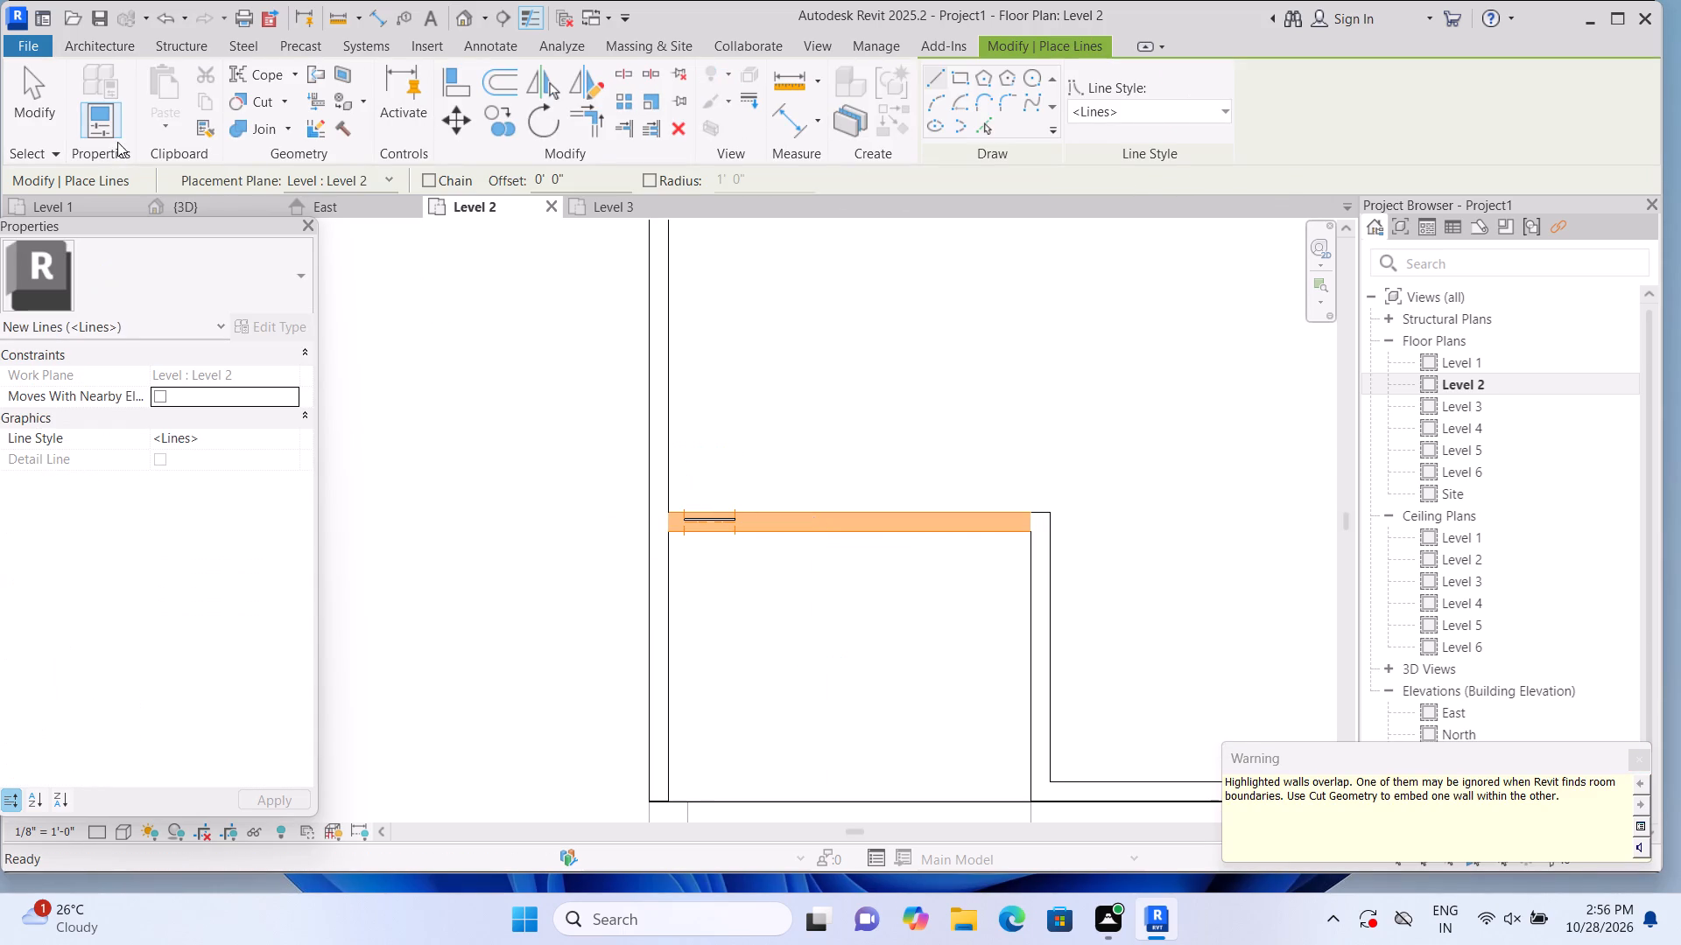
{"action": "left_click", "coordinate": [286, 103]}
{"action": "left_click", "coordinate": [292, 135]}
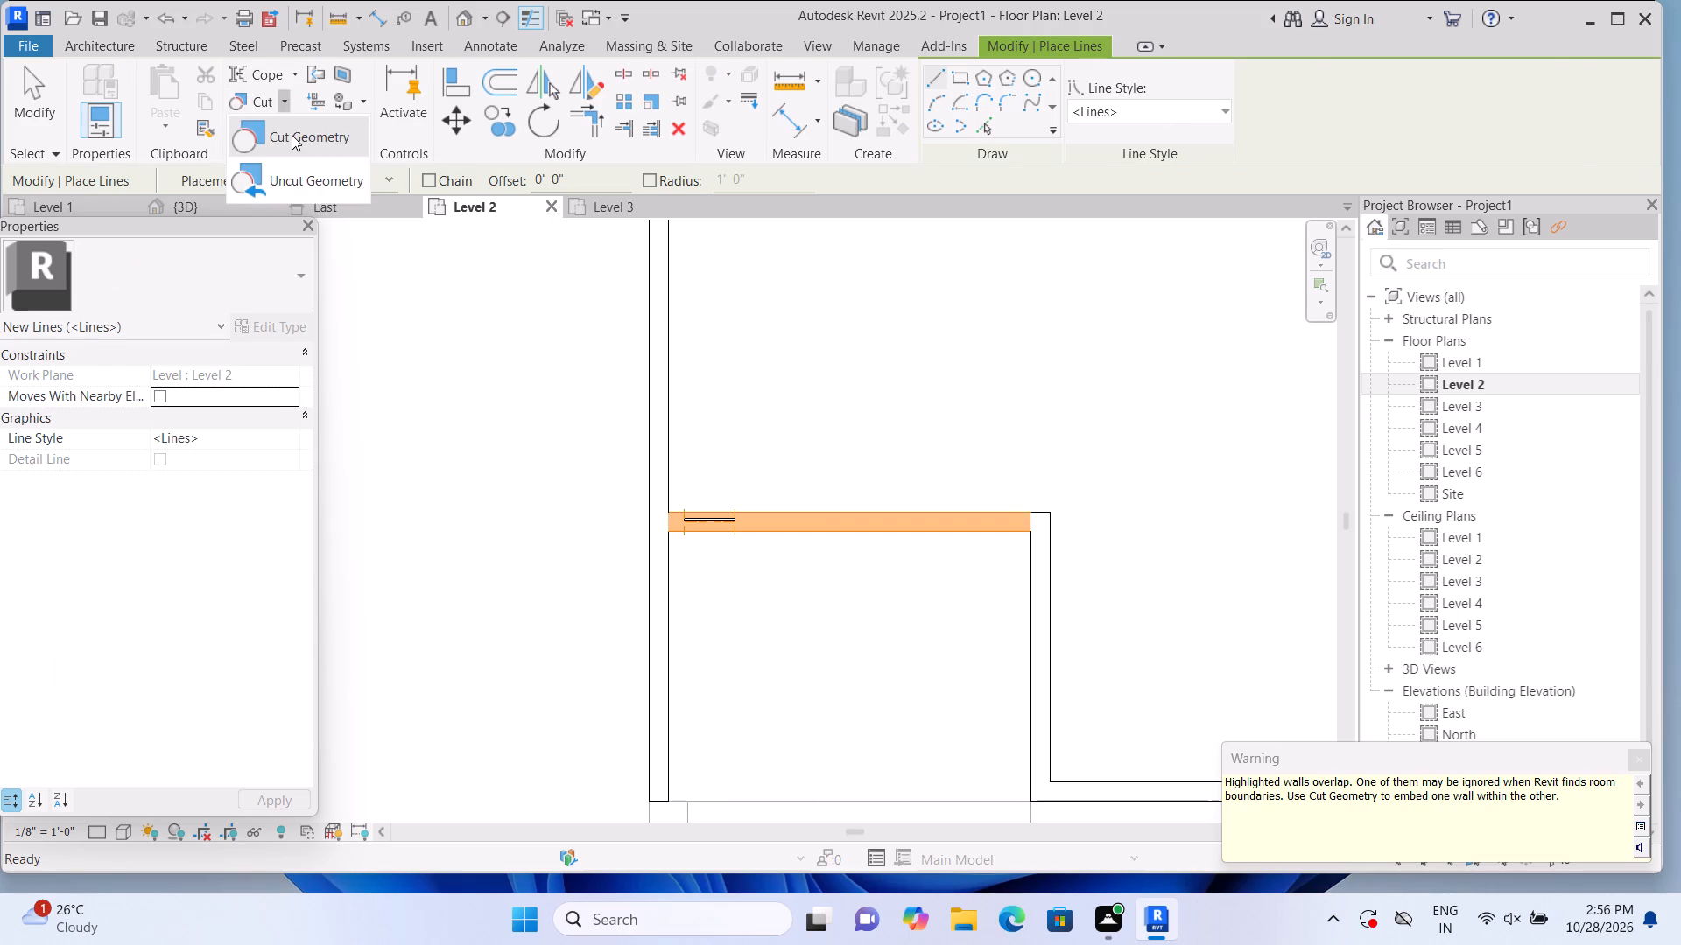
{"action": "left_click", "coordinate": [831, 510]}
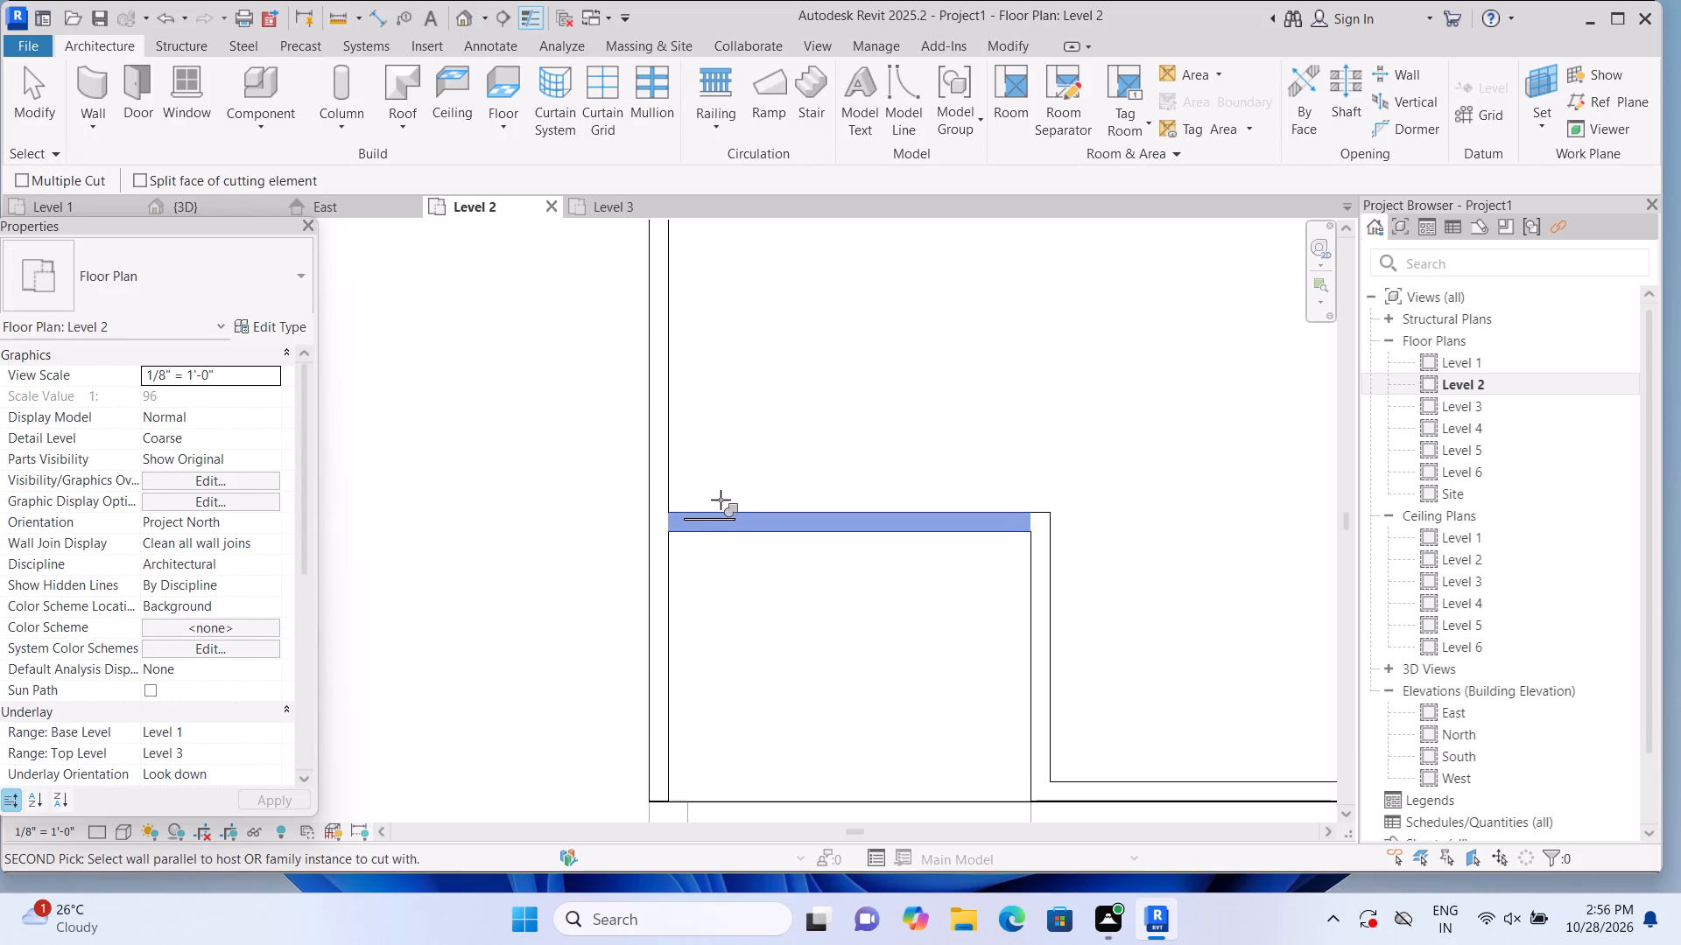
{"action": "left_click", "coordinate": [711, 522]}
{"action": "scroll", "coordinate": [712, 521], "scroll_direction": "down", "scroll_amount": 3}
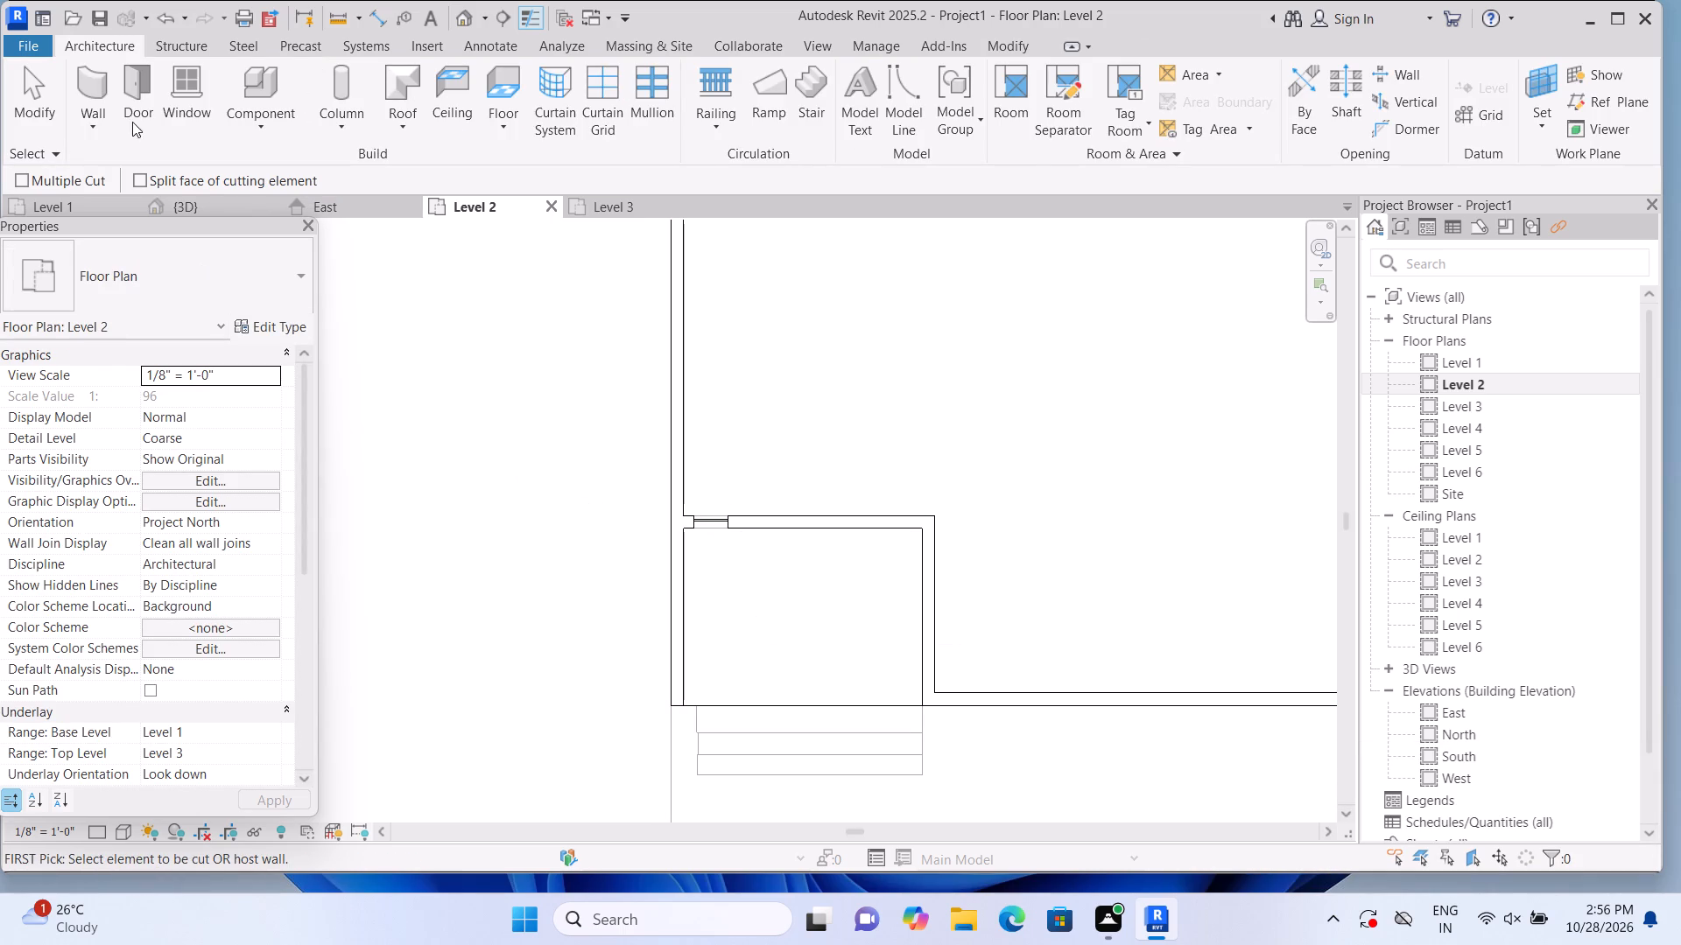
Draw a second Curtain Wall 1 segment about 2'-5 1/4" long along the recess's back wall, starting 7'-0" from the west wall's centerline.
{"action": "left_click", "coordinate": [102, 80]}
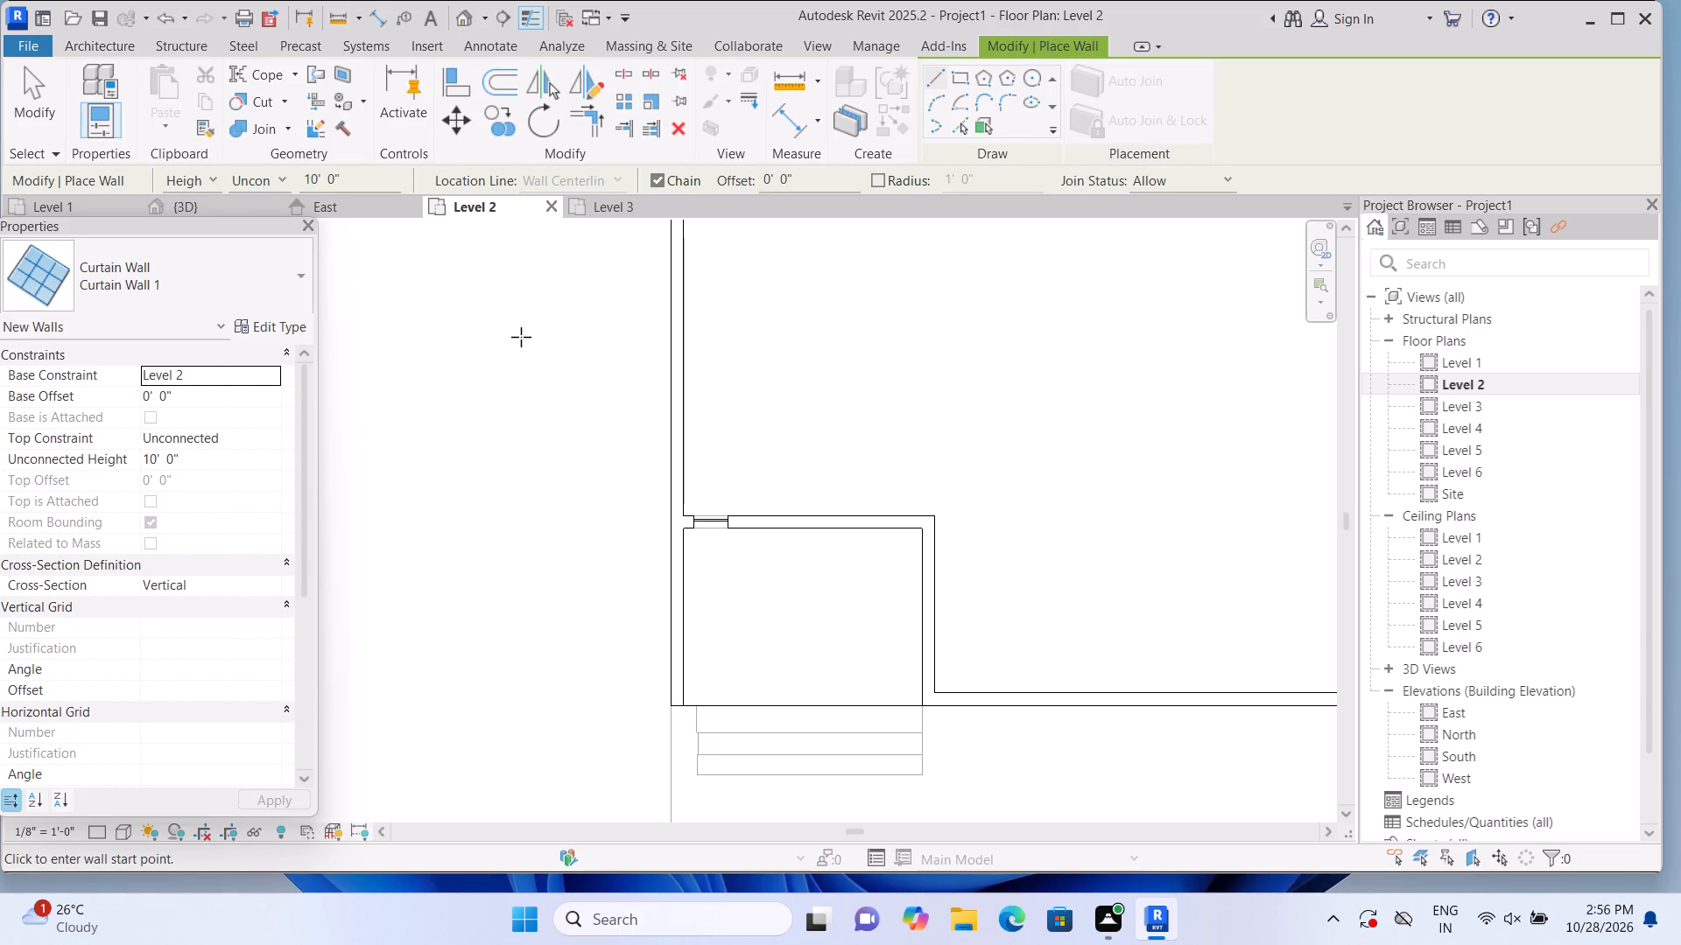
{"action": "left_click", "coordinate": [791, 526]}
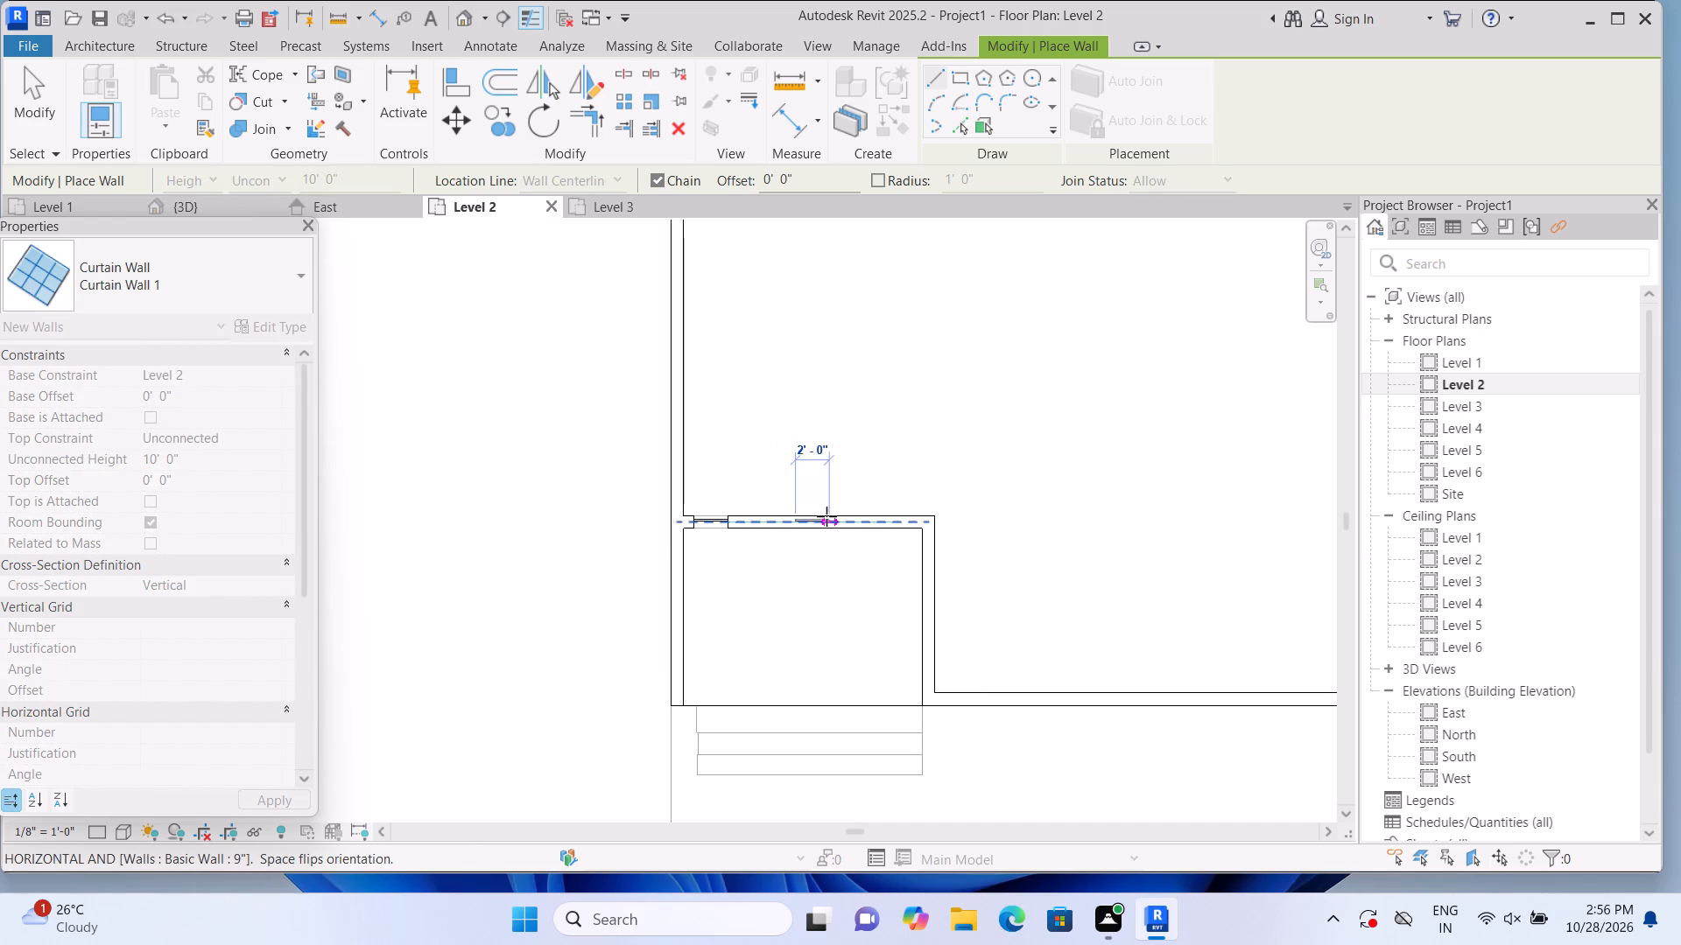
{"action": "left_click", "coordinate": [838, 523]}
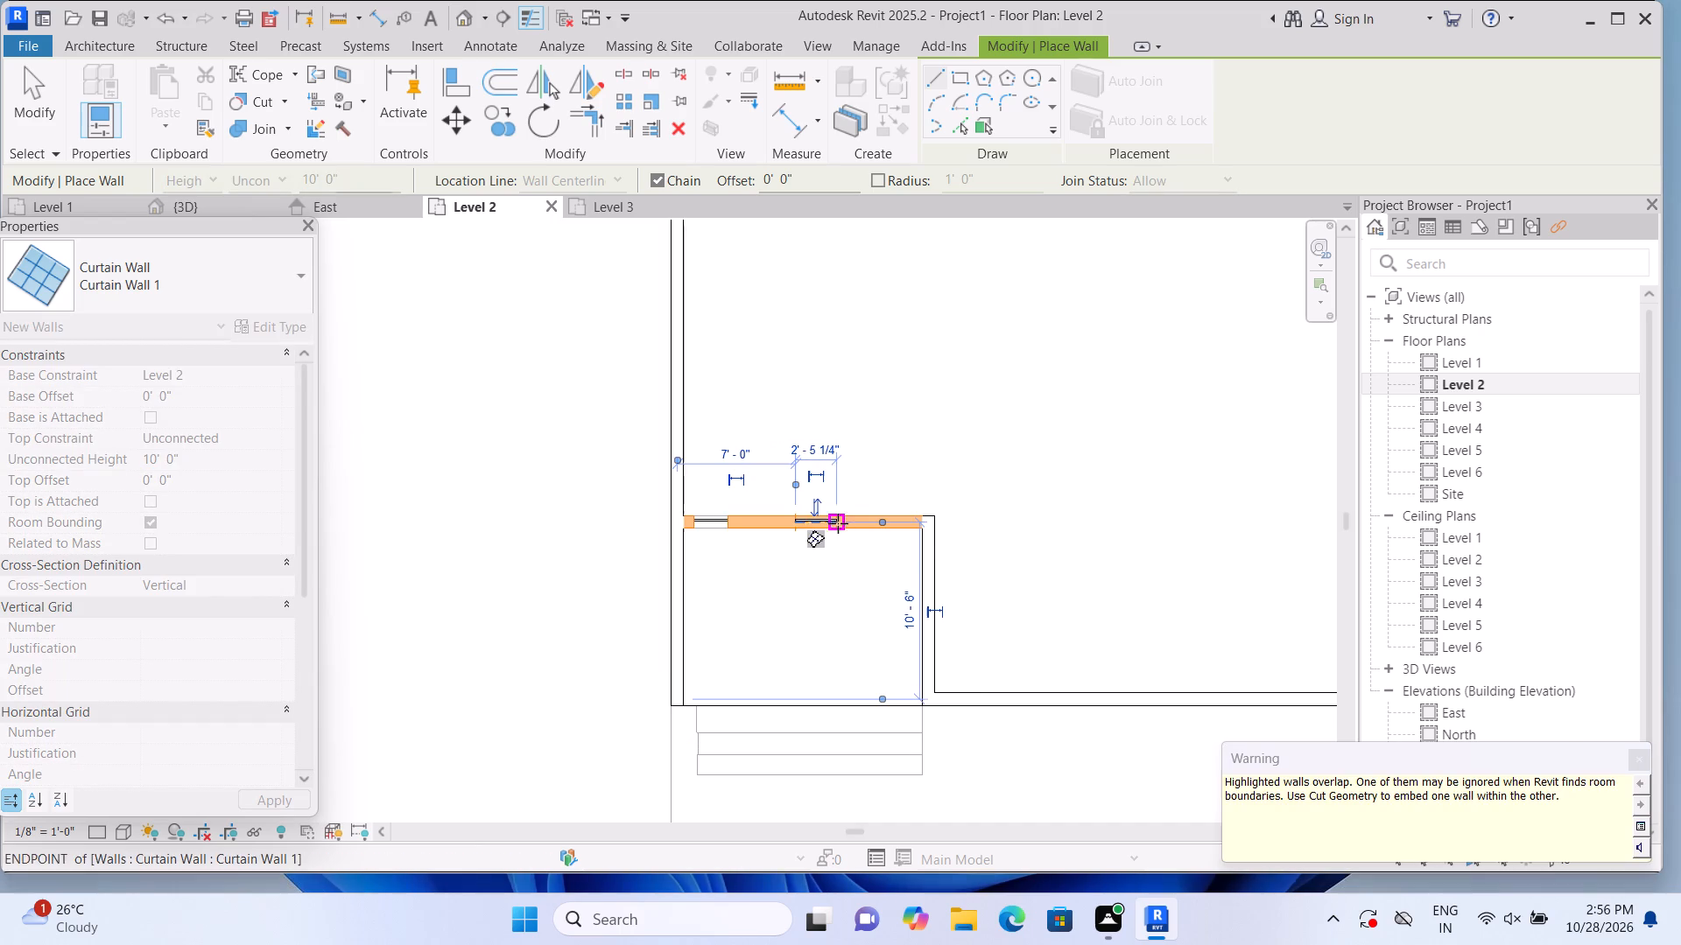
Cut the recess's 9" back wall with the second curtain wall segment using Cut Geometry.
{"action": "left_click", "coordinate": [291, 92]}
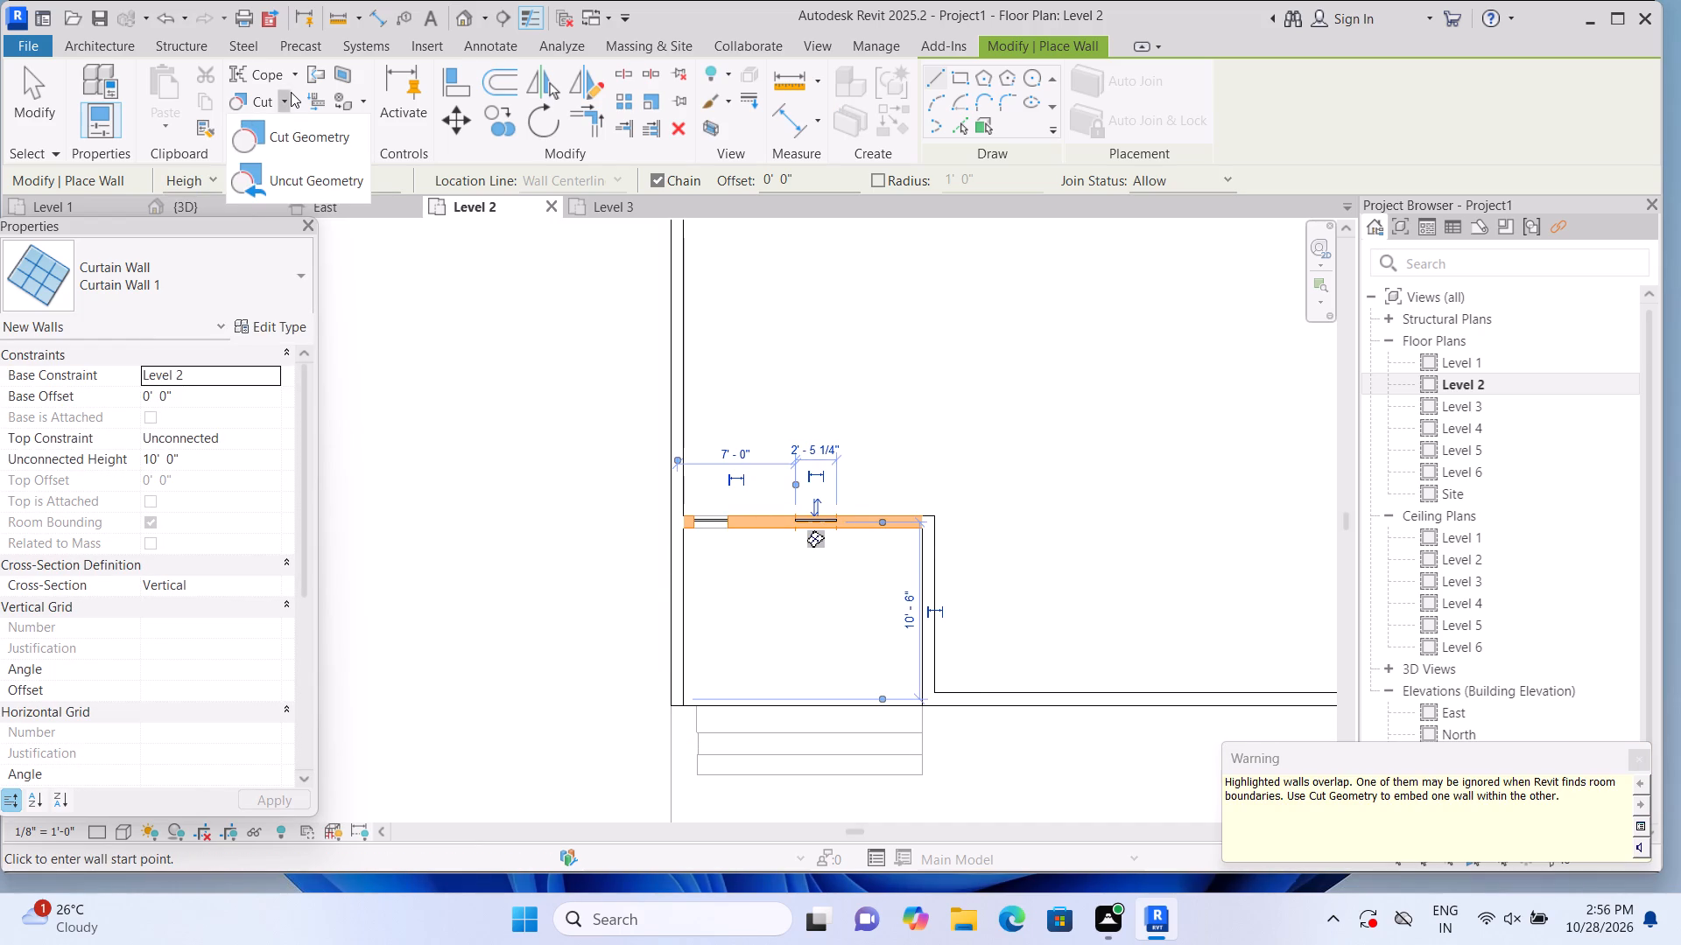
{"action": "left_click", "coordinate": [295, 143]}
{"action": "left_click", "coordinate": [876, 521]}
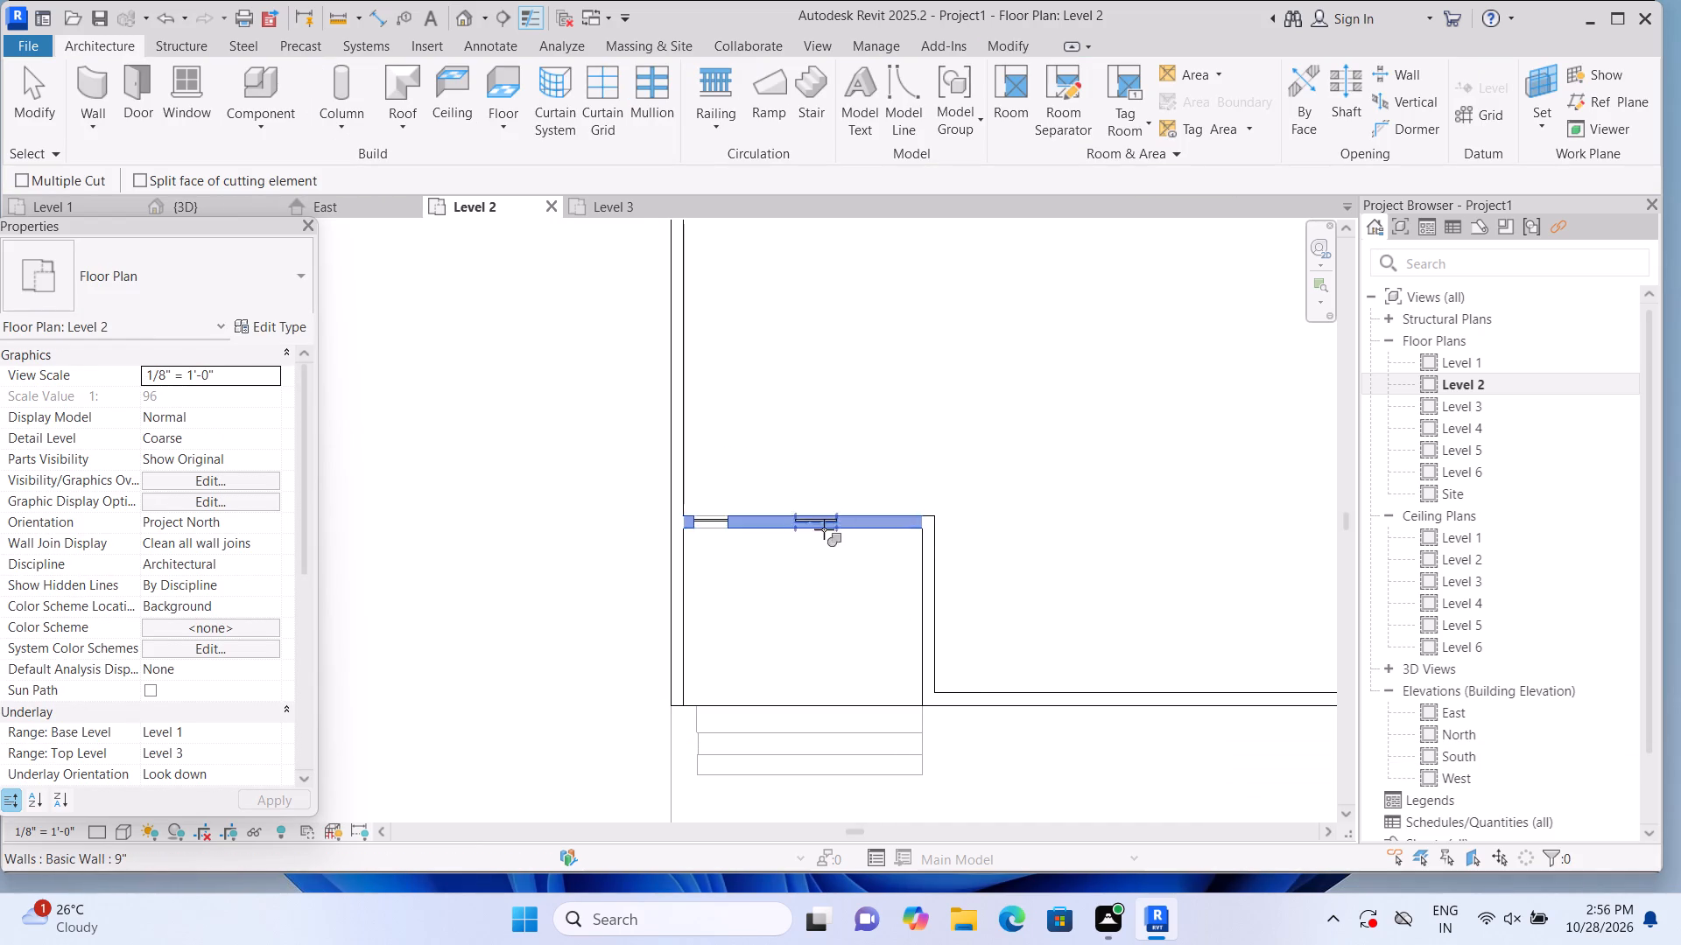
{"action": "left_click", "coordinate": [813, 521]}
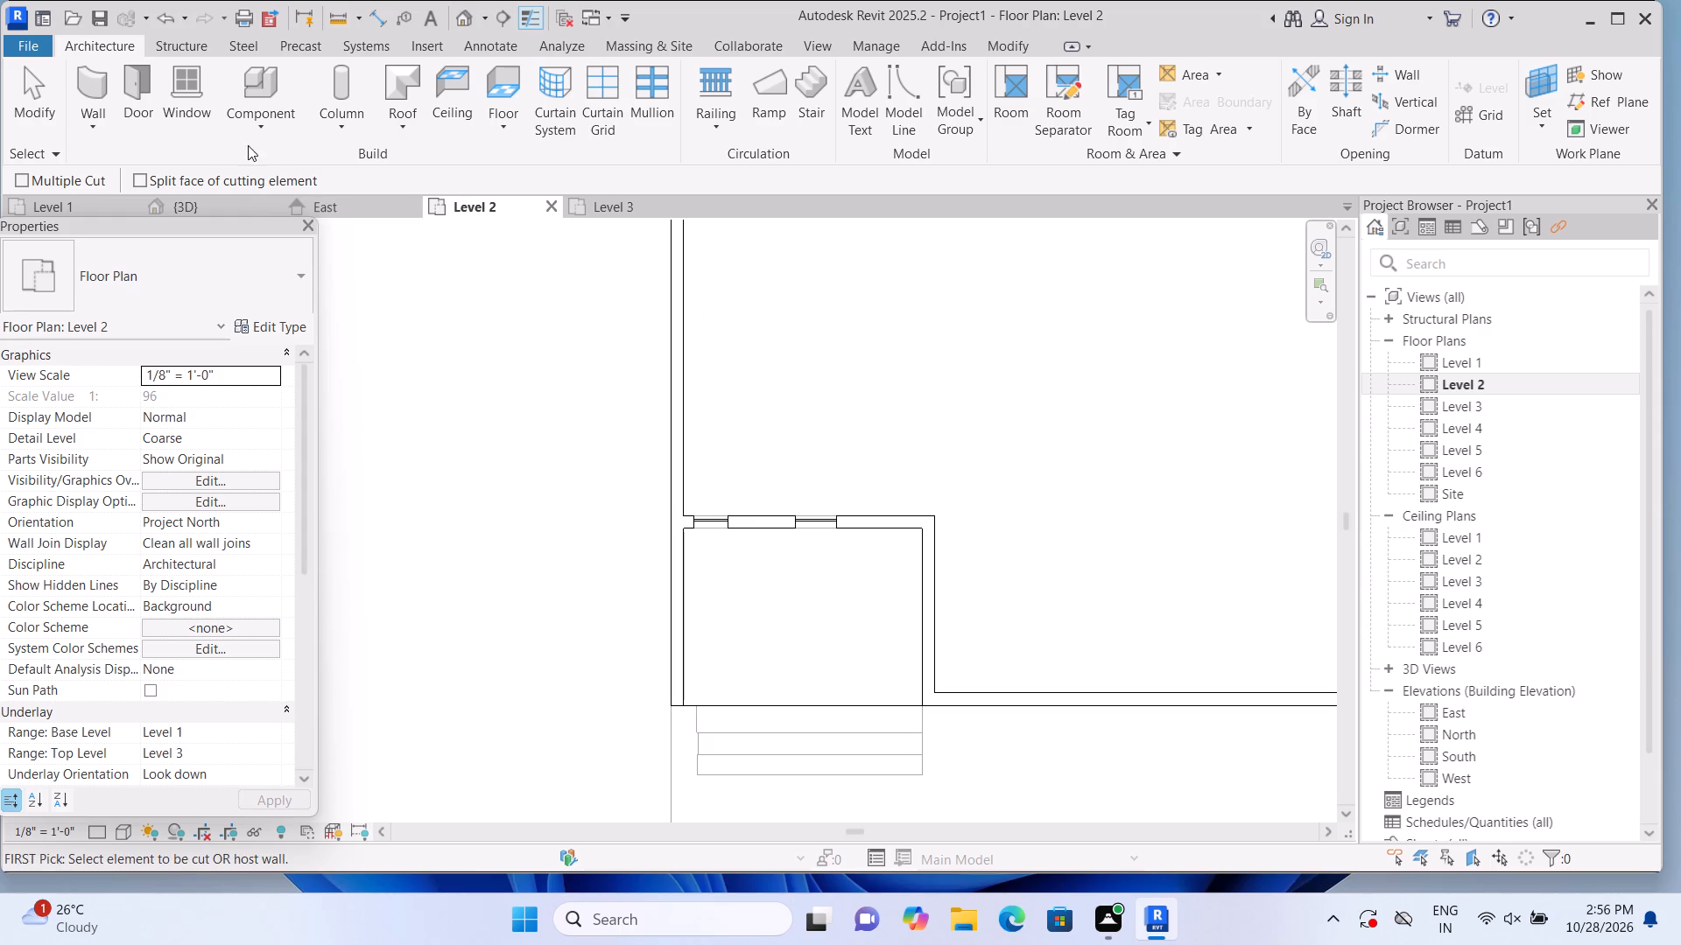
Place a Single-Flush 36" x 84" door in the recess's back wall, centered 2'-0" from the recess's east wall centerline and swinging inward.
{"action": "left_click", "coordinate": [132, 121]}
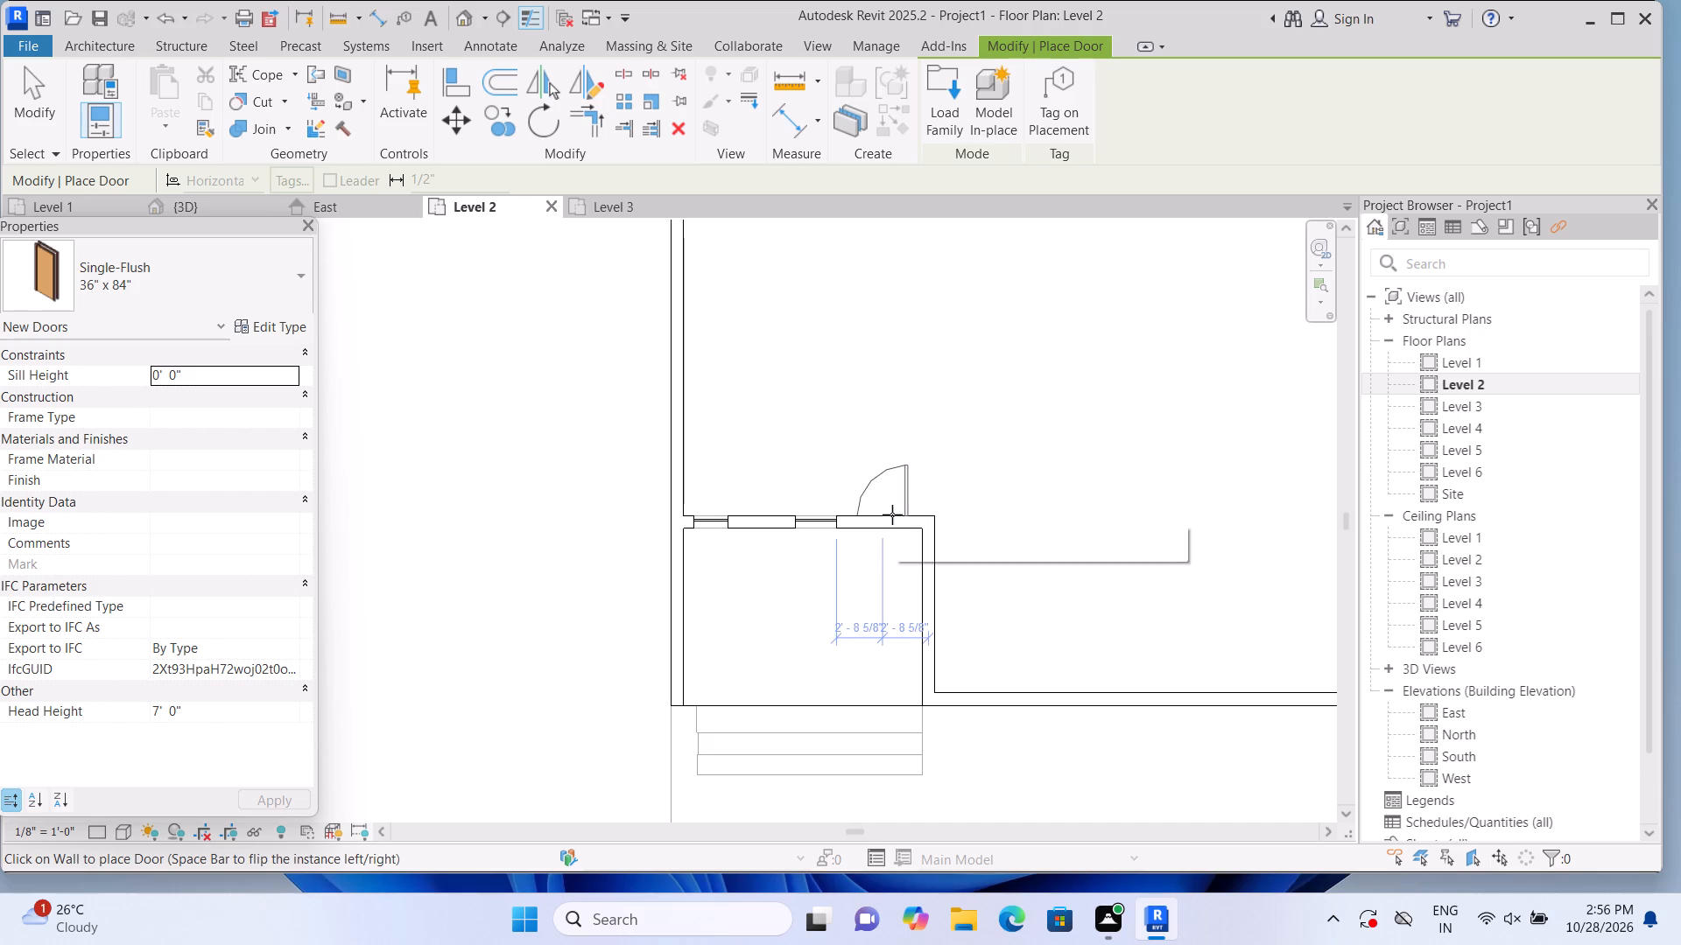
{"action": "left_click", "coordinate": [897, 515]}
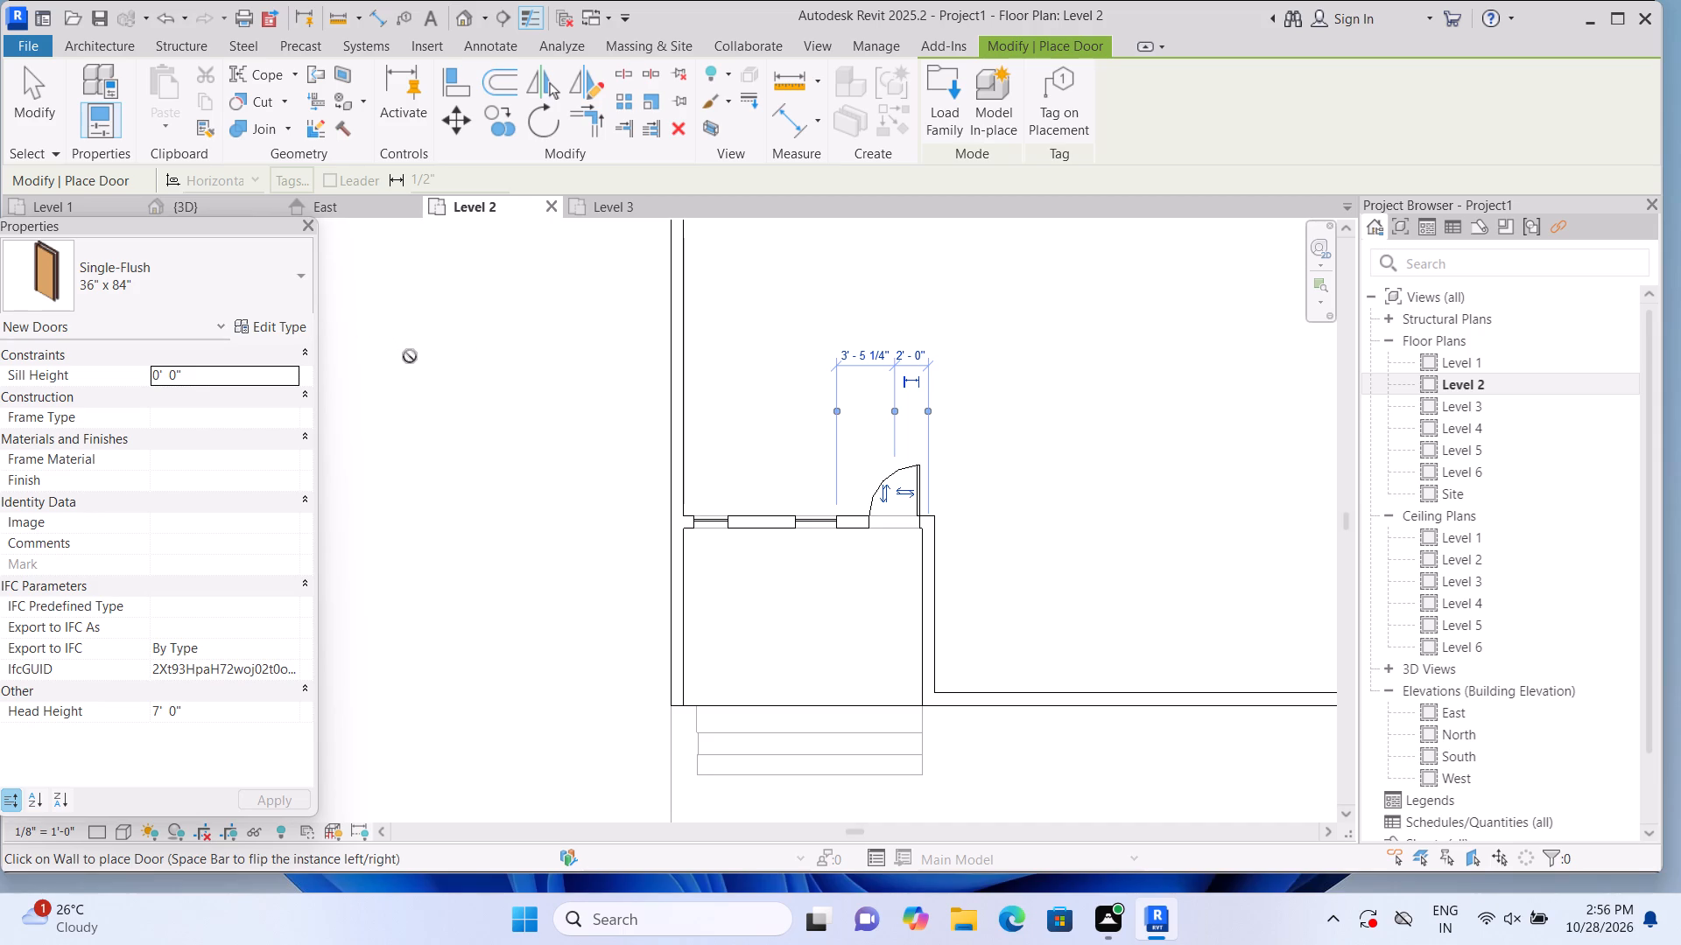
{"action": "key", "text": "Escape"}
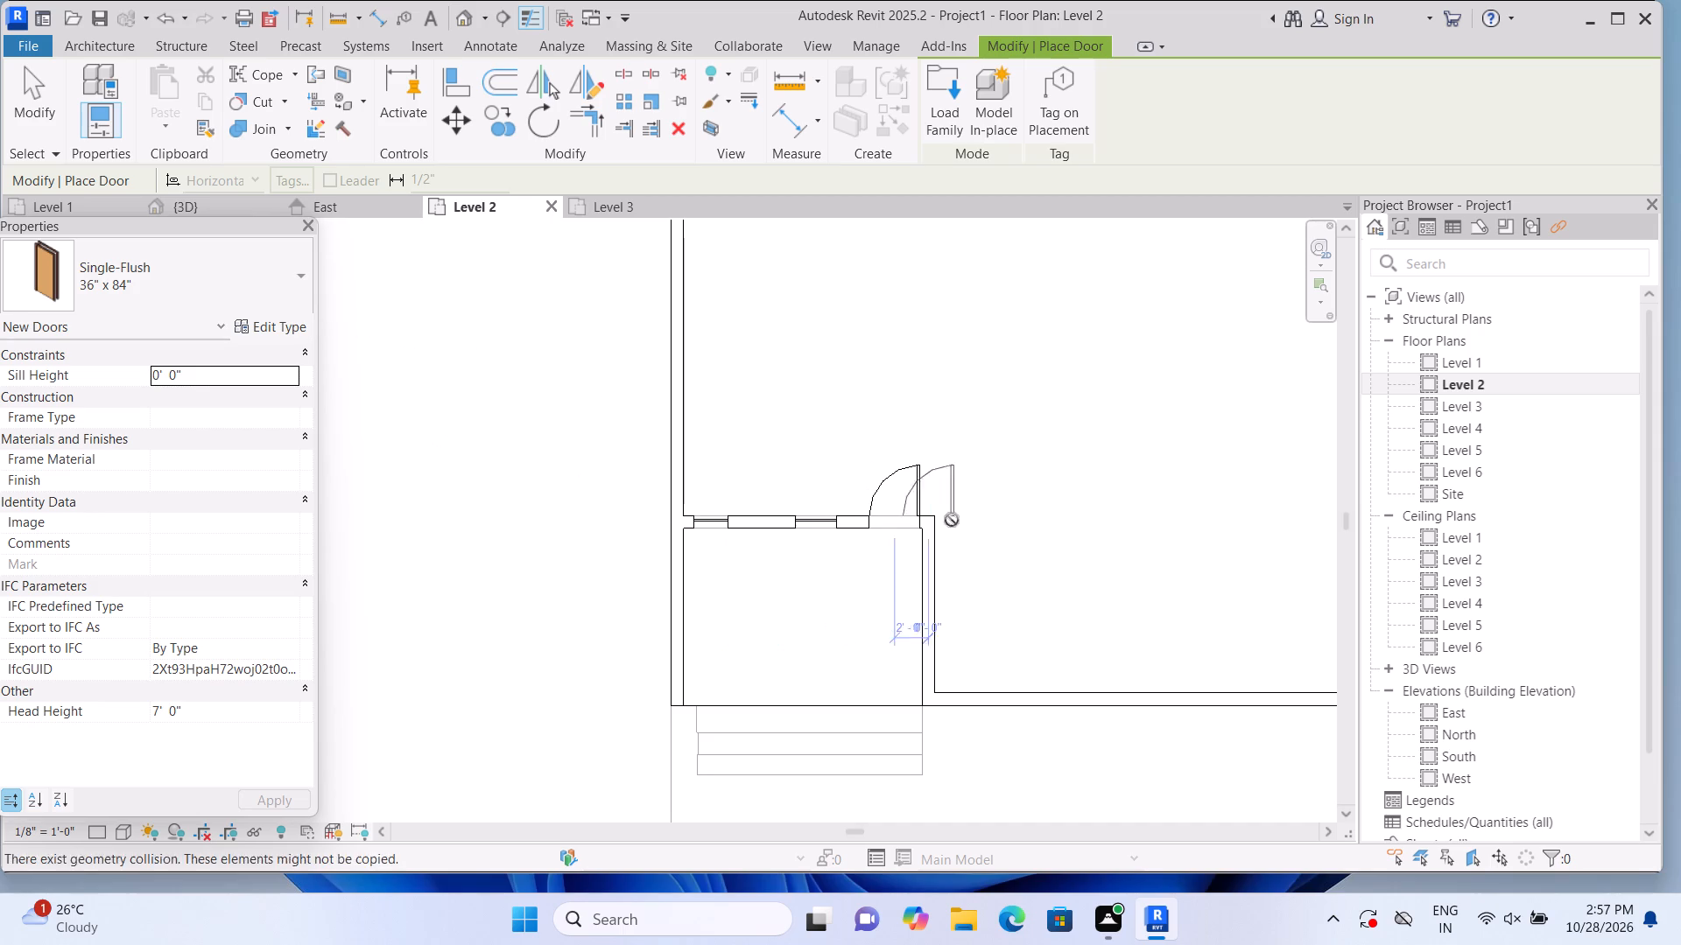
Examine the Level 2 recess's back wall with its glazing and door opening in the 3D view.
{"action": "left_click", "coordinate": [462, 20]}
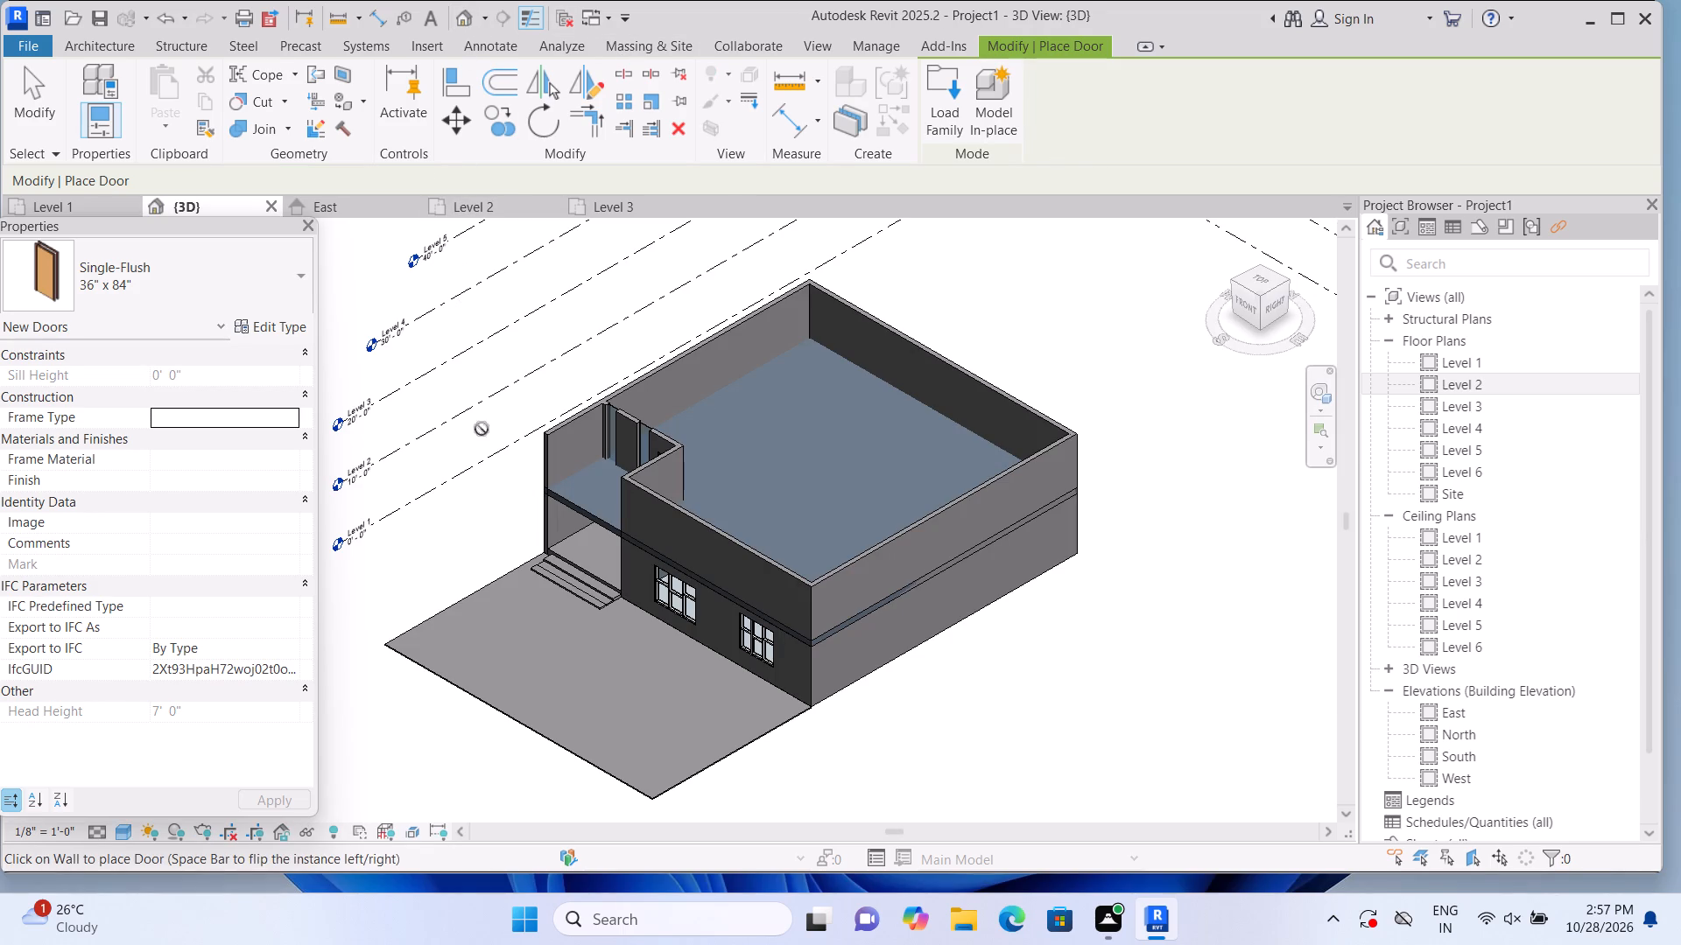
{"action": "scroll", "coordinate": [461, 528], "scroll_direction": "up", "scroll_amount": 2}
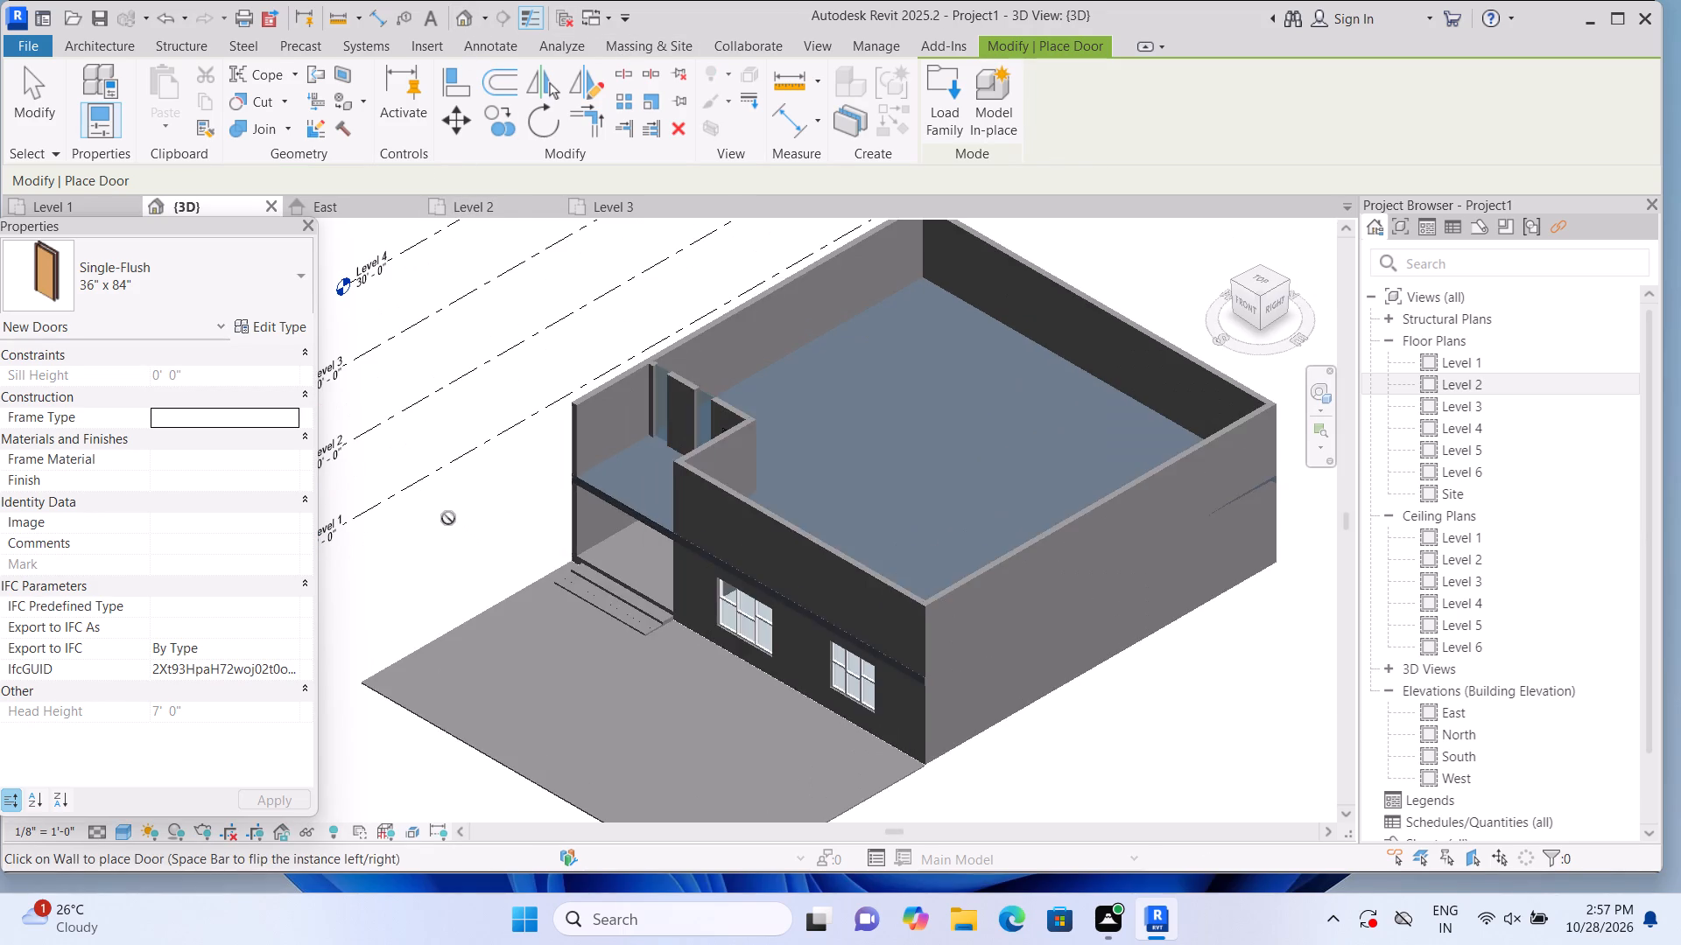
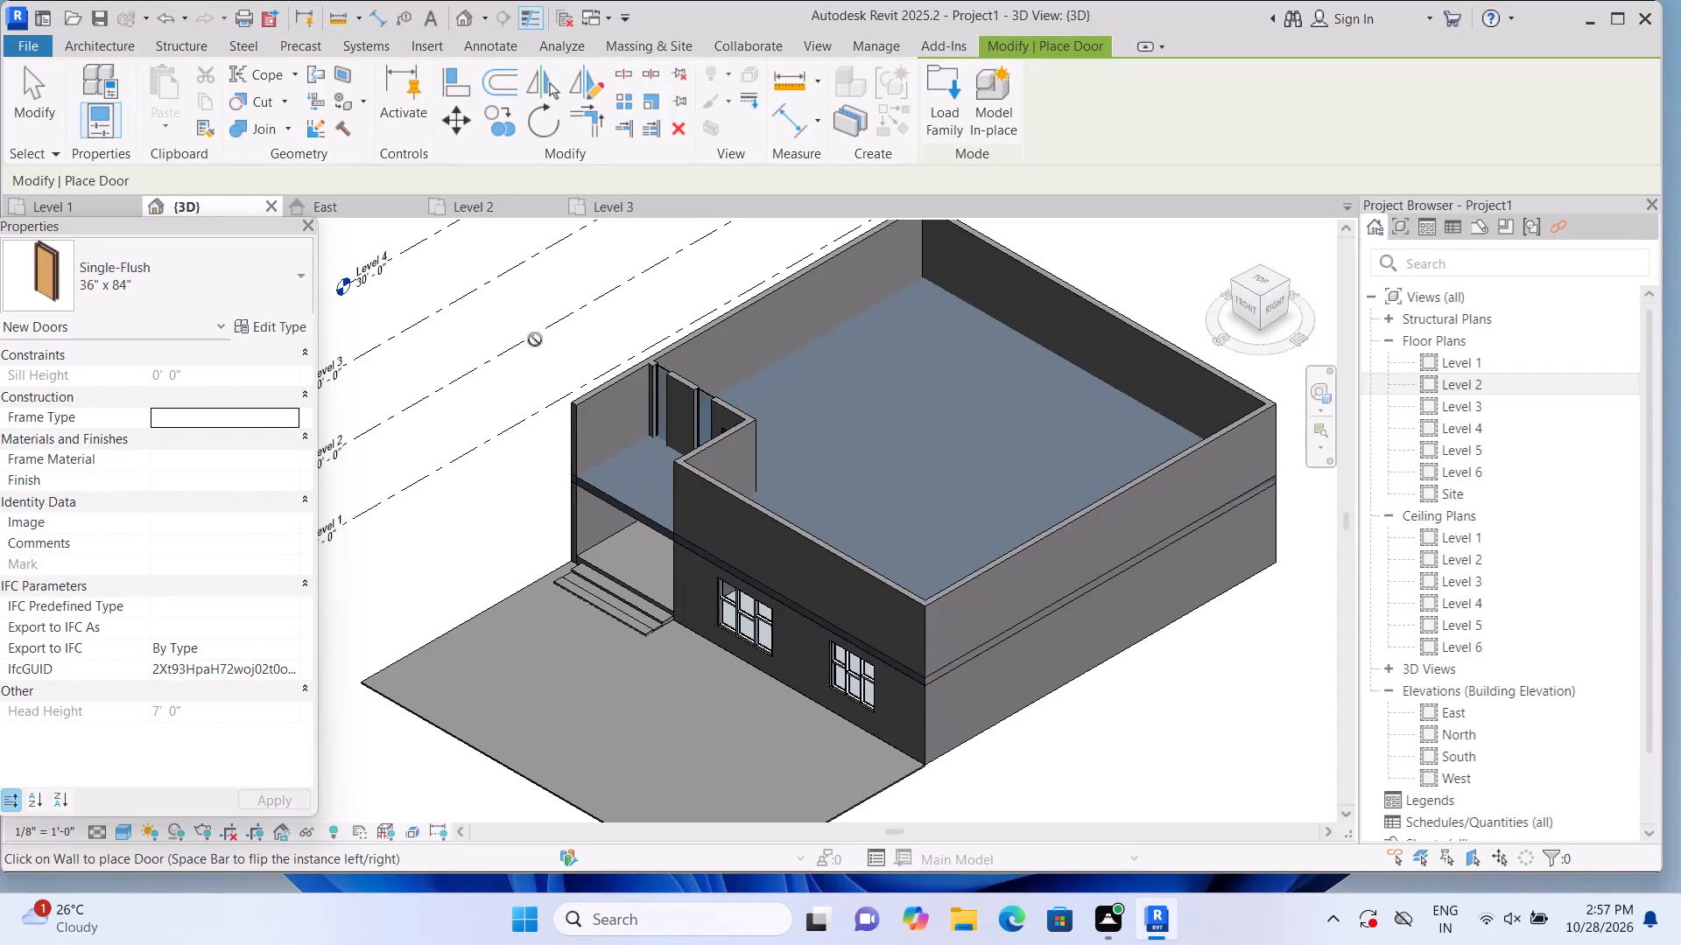
Examine the building's front facade, with the Level 2 recess above the entrance and the Level 1 windows, in the 3D view.
{"action": "key", "text": "Escape"}
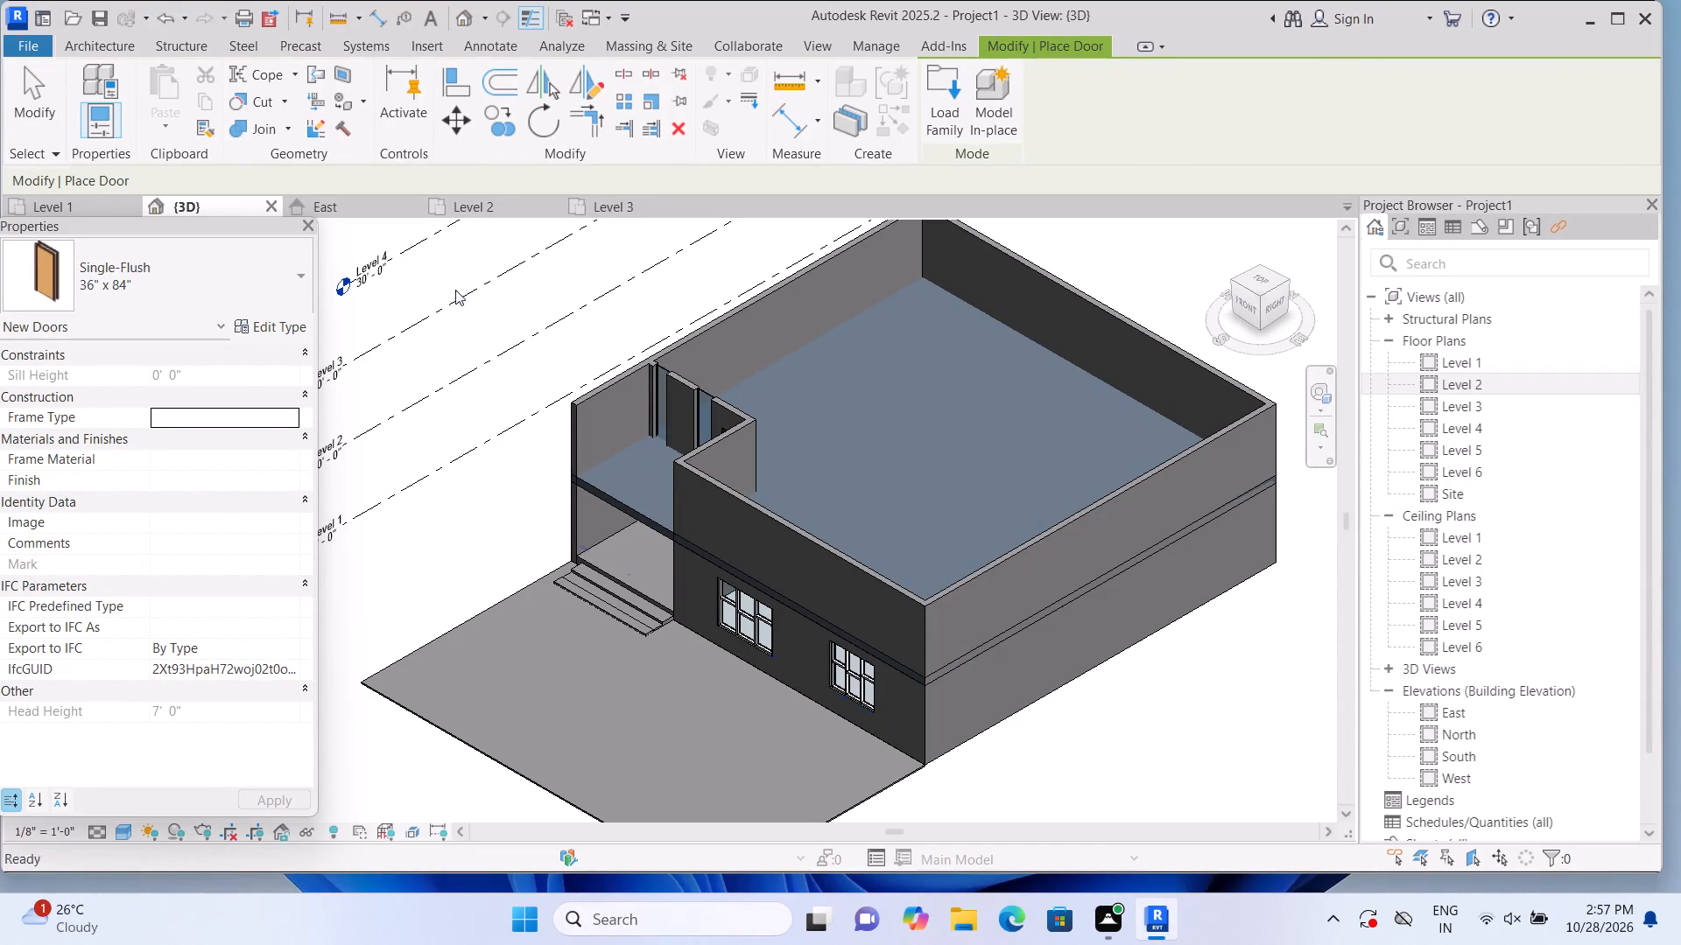
{"action": "middle_click_drag", "start_coordinate": [470, 520], "coordinate": [462, 475]}
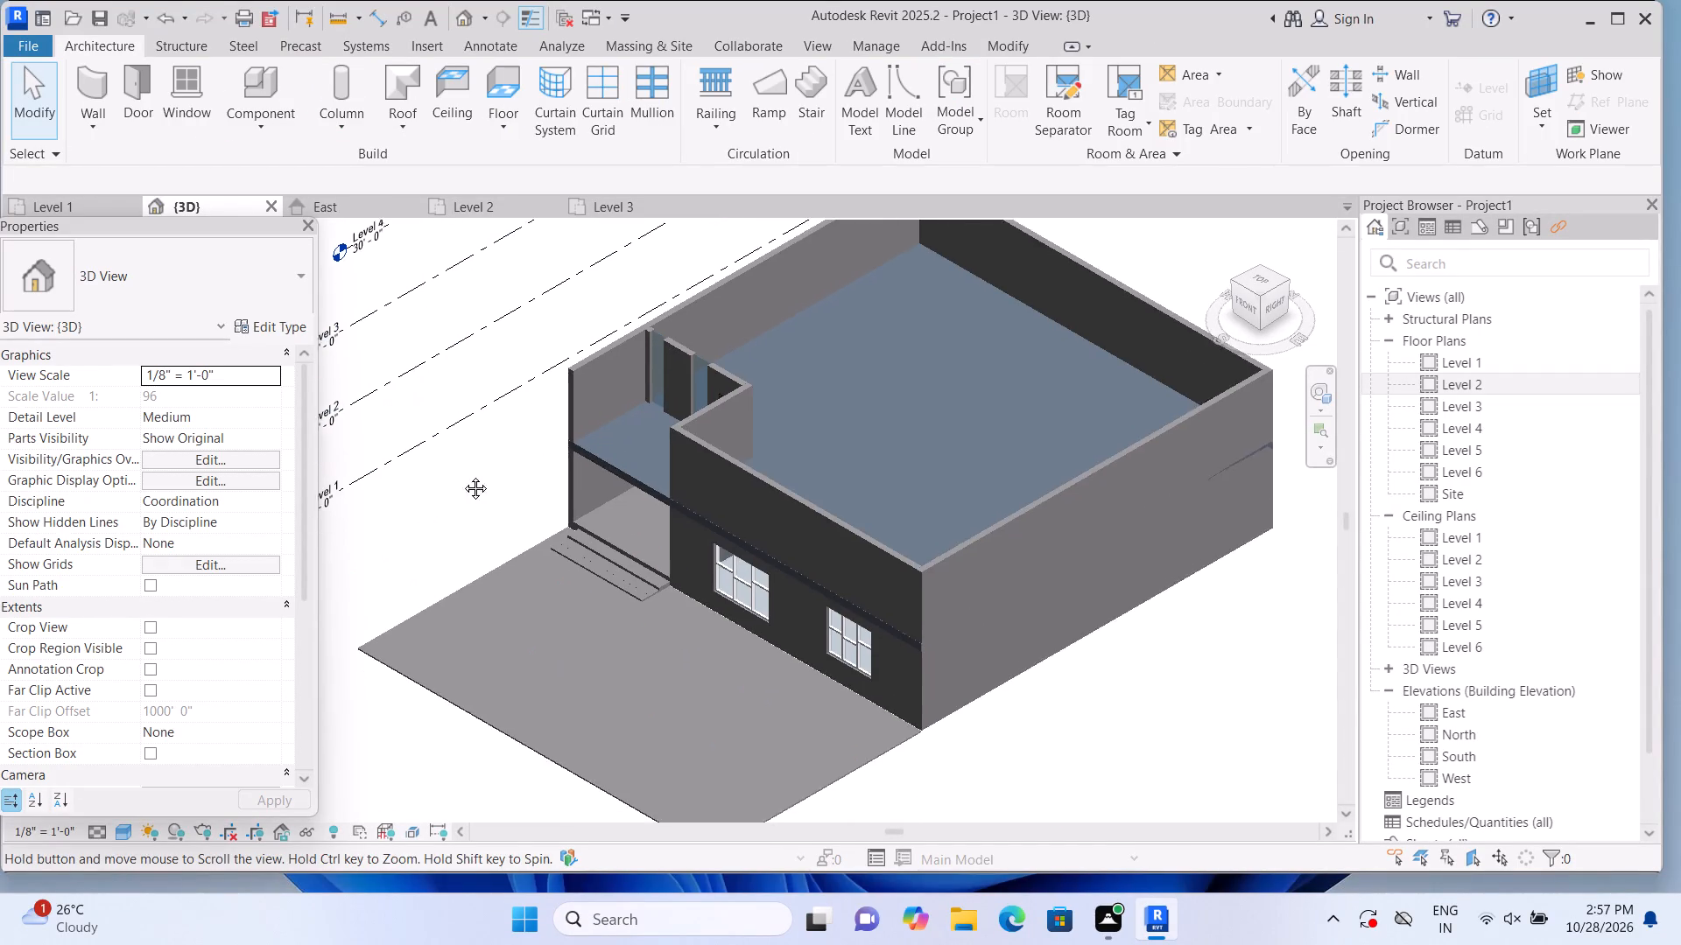
{"action": "middle_click_drag", "start_coordinate": [462, 475], "coordinate": [457, 458]}
{"action": "scroll", "coordinate": [443, 469], "scroll_direction": "up", "scroll_amount": 1}
{"action": "middle_click_drag", "start_coordinate": [443, 469], "coordinate": [440, 469]}
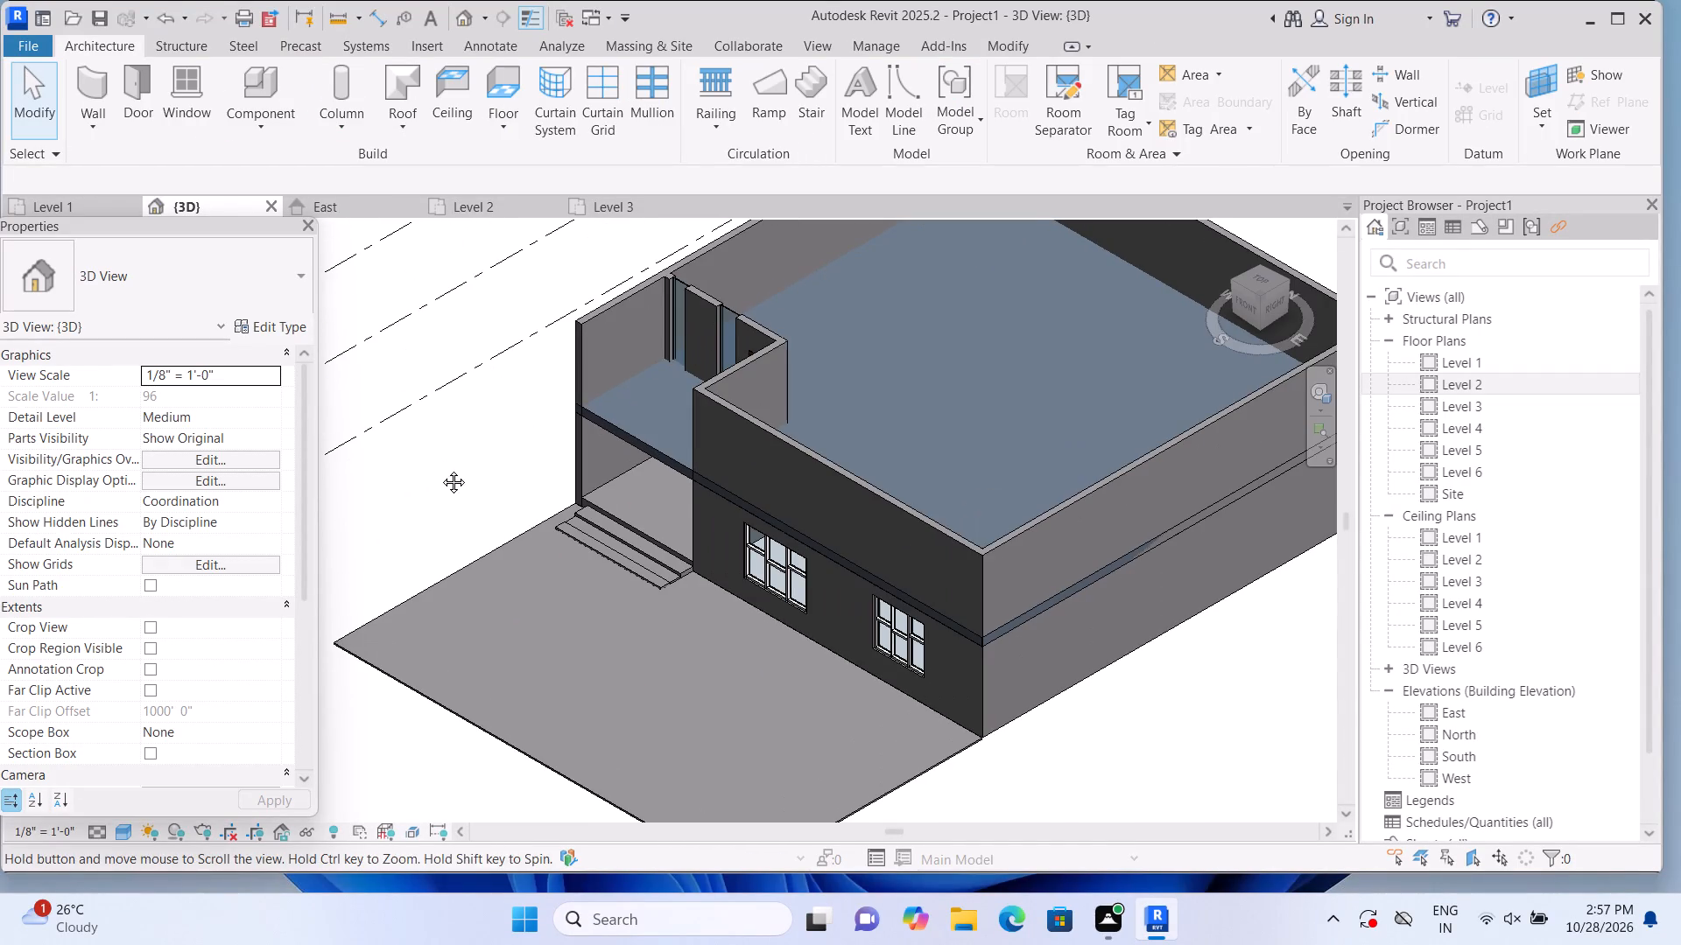
{"action": "middle_click_drag", "start_coordinate": [440, 469], "coordinate": [388, 439]}
{"action": "scroll", "coordinate": [433, 475], "scroll_direction": "down", "scroll_amount": 1}
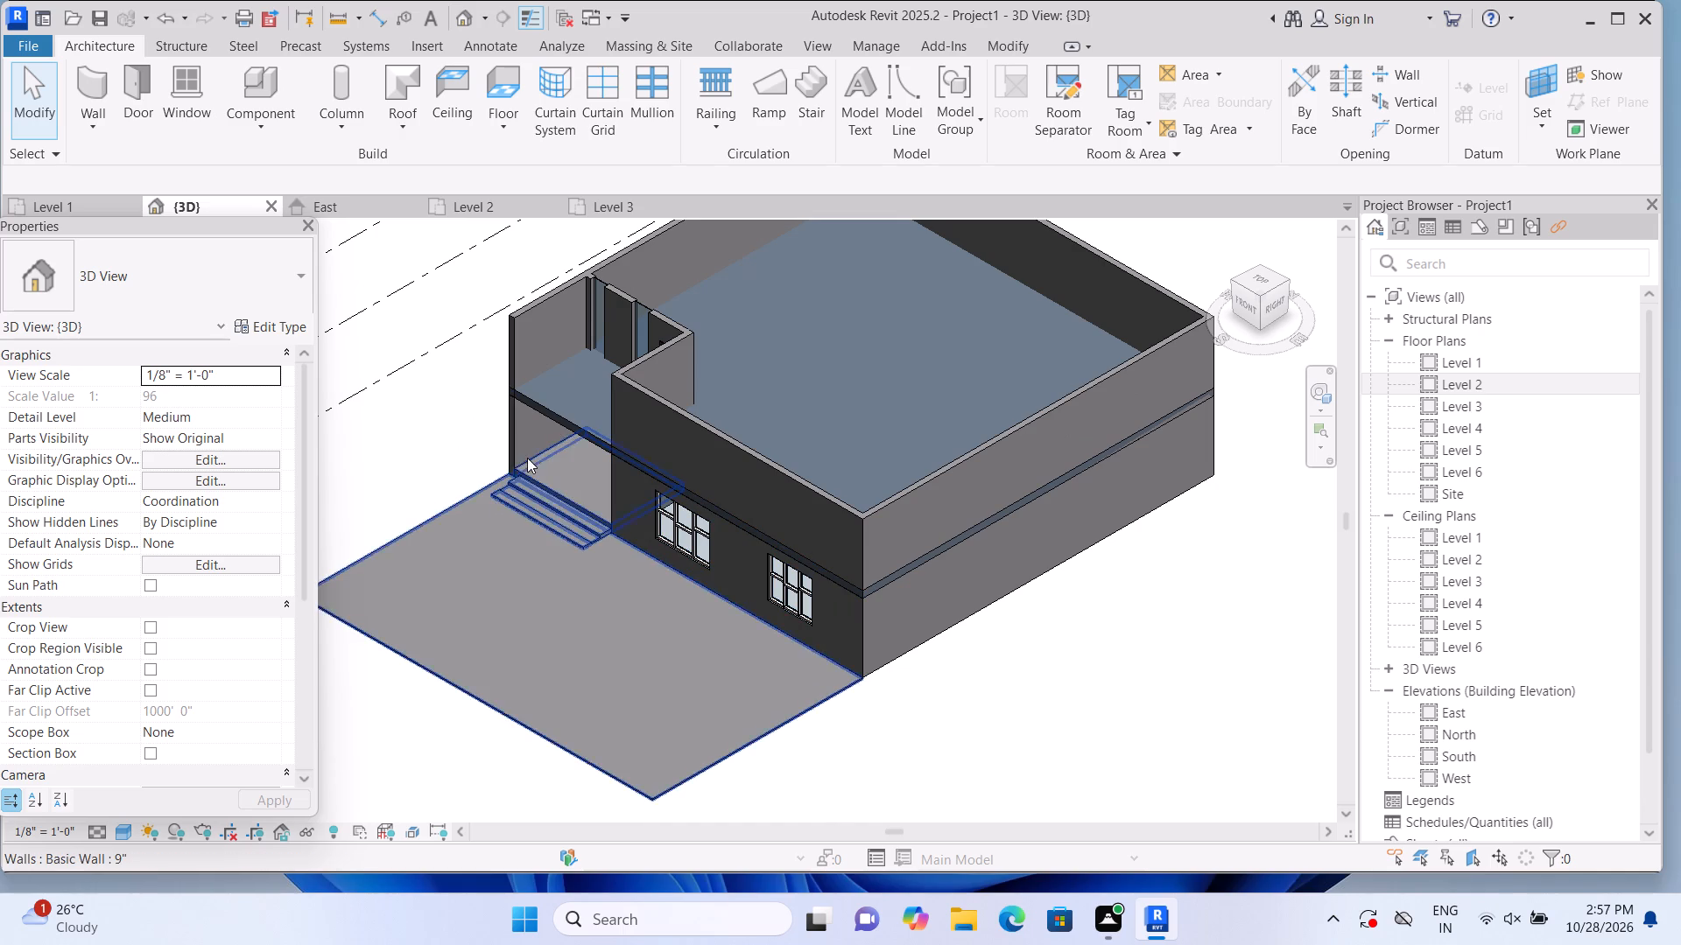
{"action": "scroll", "coordinate": [441, 456], "scroll_direction": "up", "scroll_amount": 2}
{"action": "scroll", "coordinate": [447, 462], "scroll_direction": "down", "scroll_amount": 4}
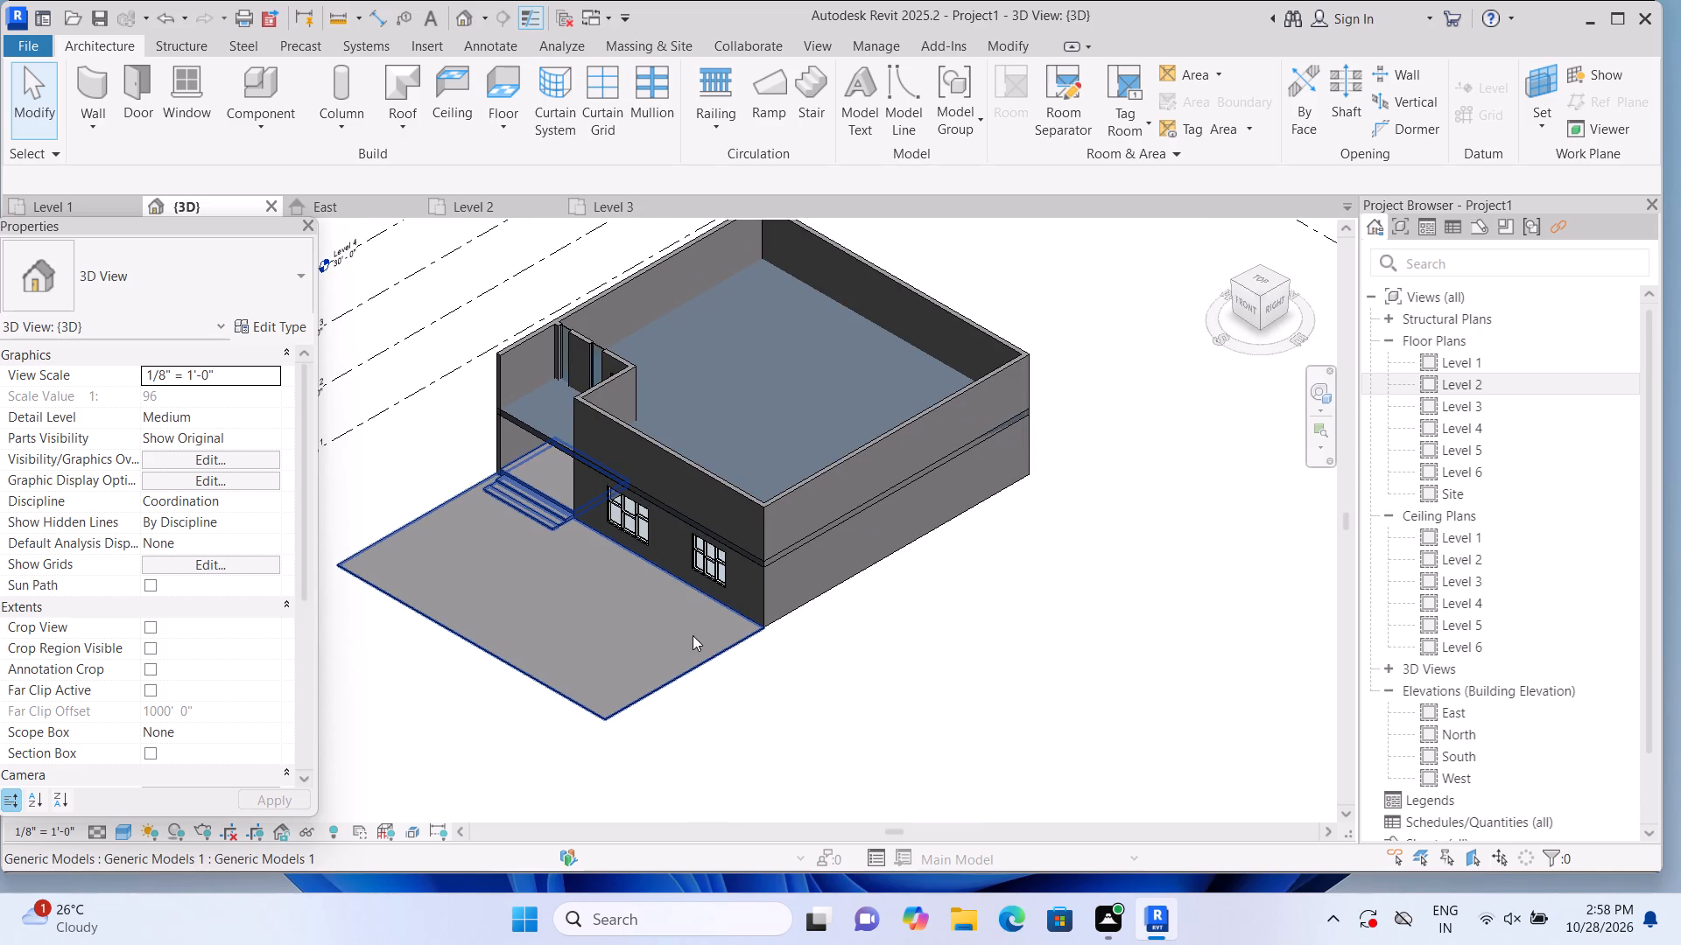
{"action": "scroll", "coordinate": [574, 611], "scroll_direction": "up", "scroll_amount": 1}
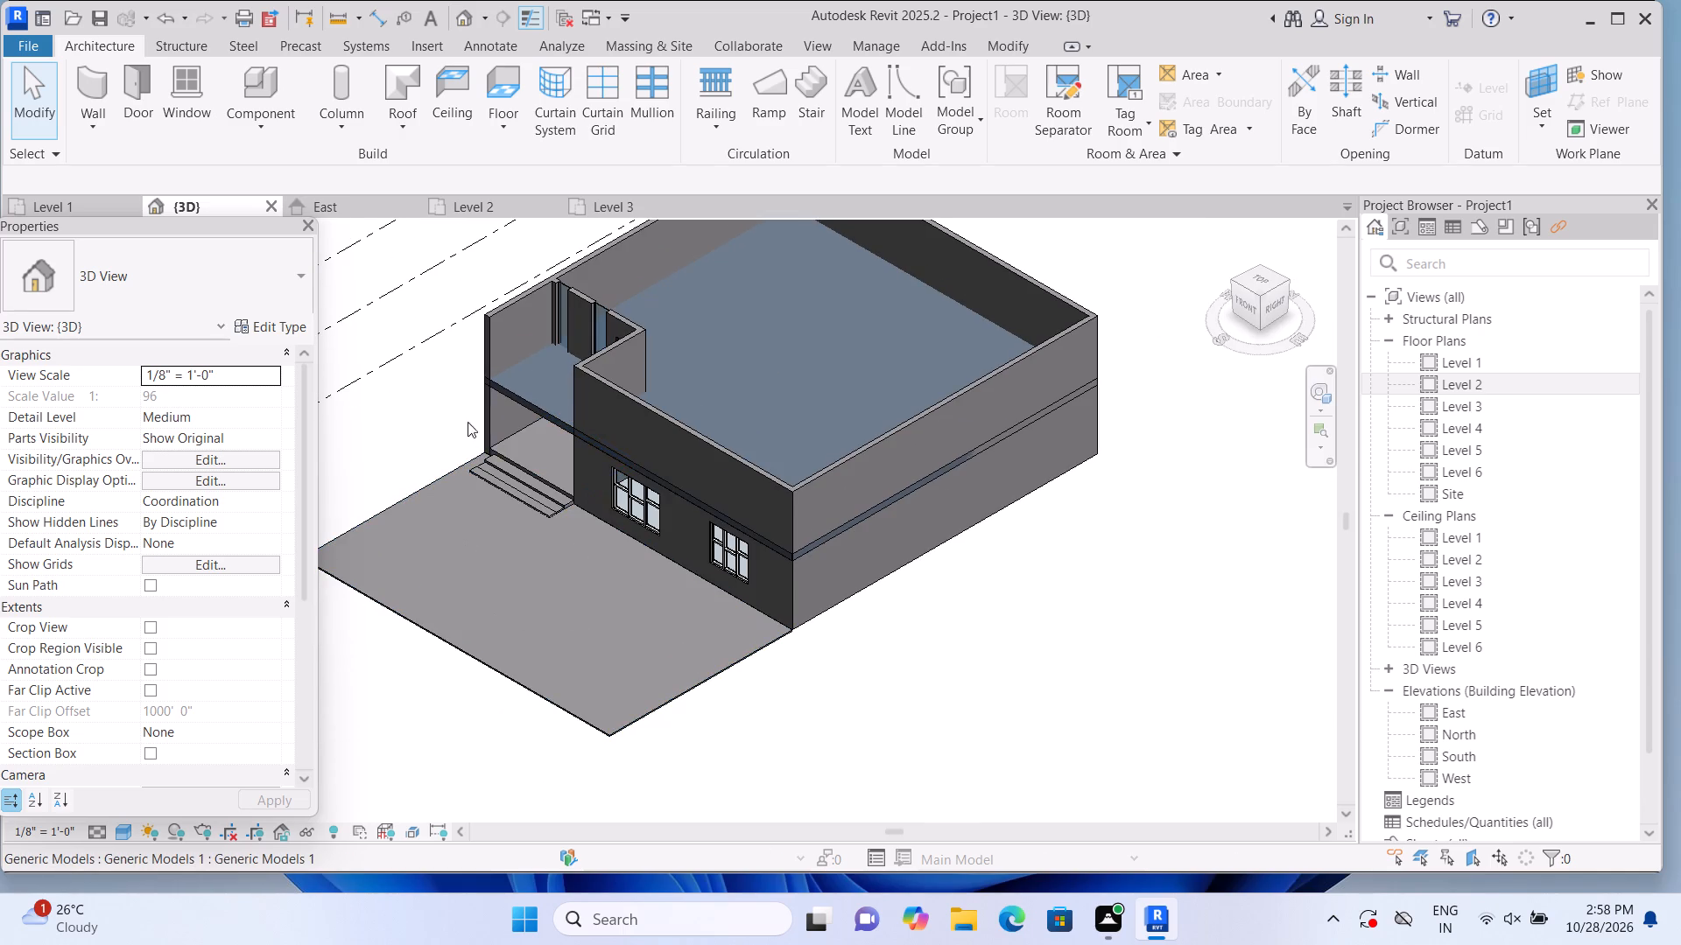
{"action": "middle_click", "coordinate": [633, 556]}
{"action": "middle_click_drag", "start_coordinate": [429, 433], "coordinate": [581, 540]}
{"action": "scroll", "coordinate": [560, 528], "scroll_direction": "up", "scroll_amount": 1}
{"action": "middle_click_drag", "start_coordinate": [549, 514], "coordinate": [512, 450]}
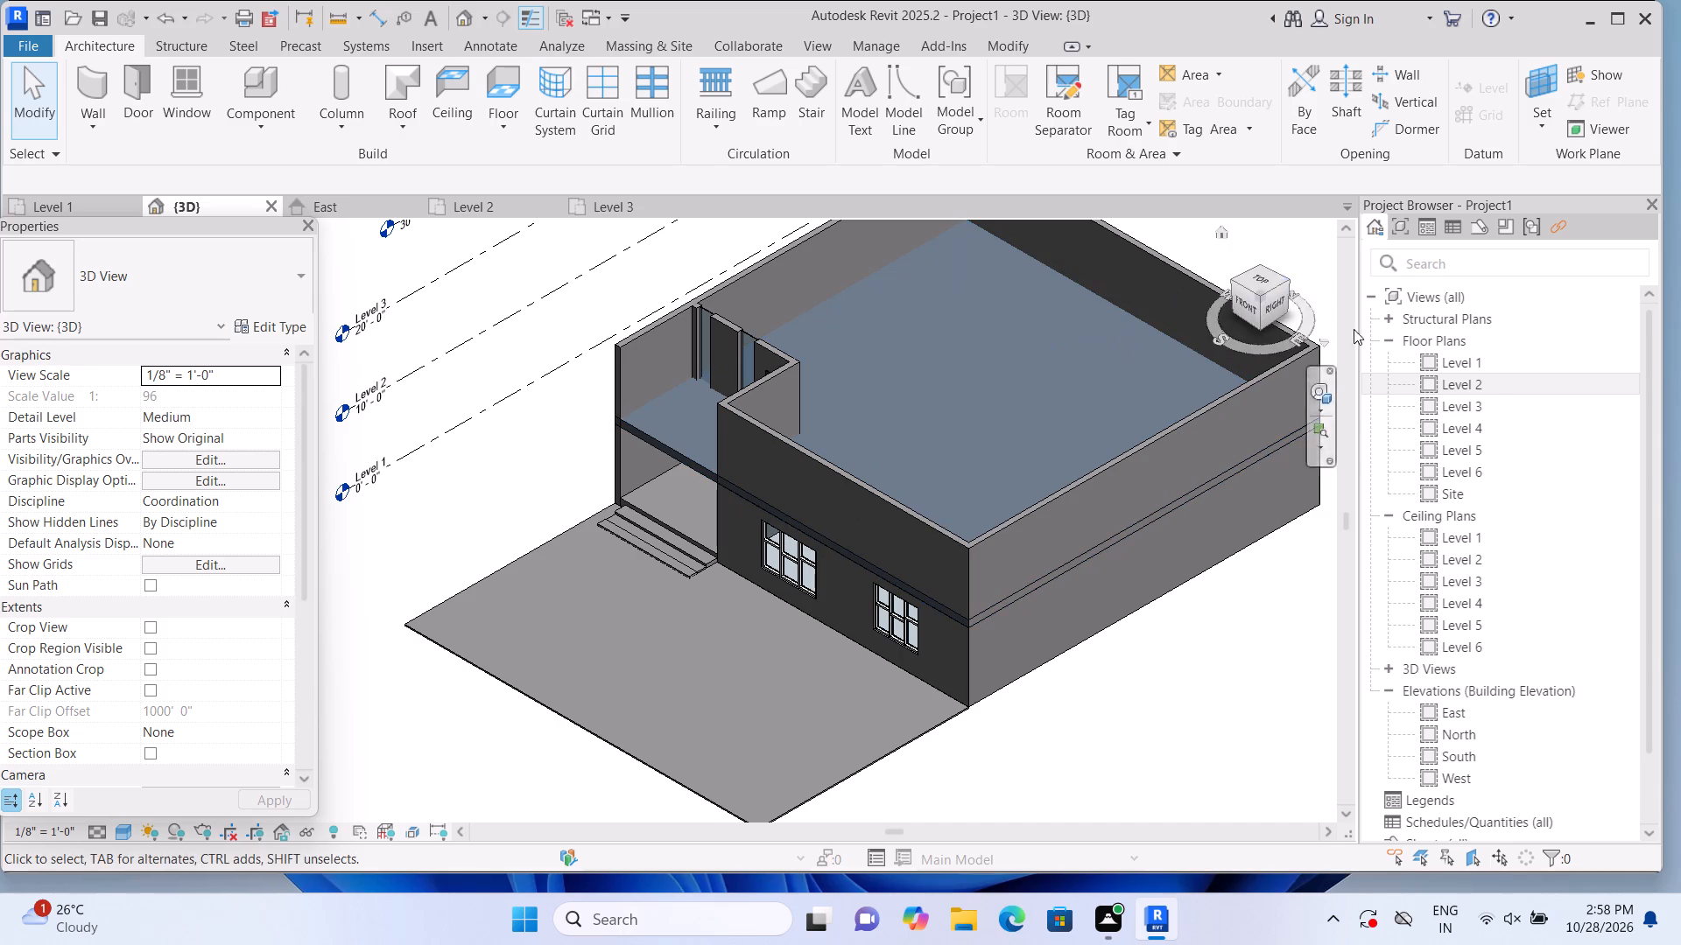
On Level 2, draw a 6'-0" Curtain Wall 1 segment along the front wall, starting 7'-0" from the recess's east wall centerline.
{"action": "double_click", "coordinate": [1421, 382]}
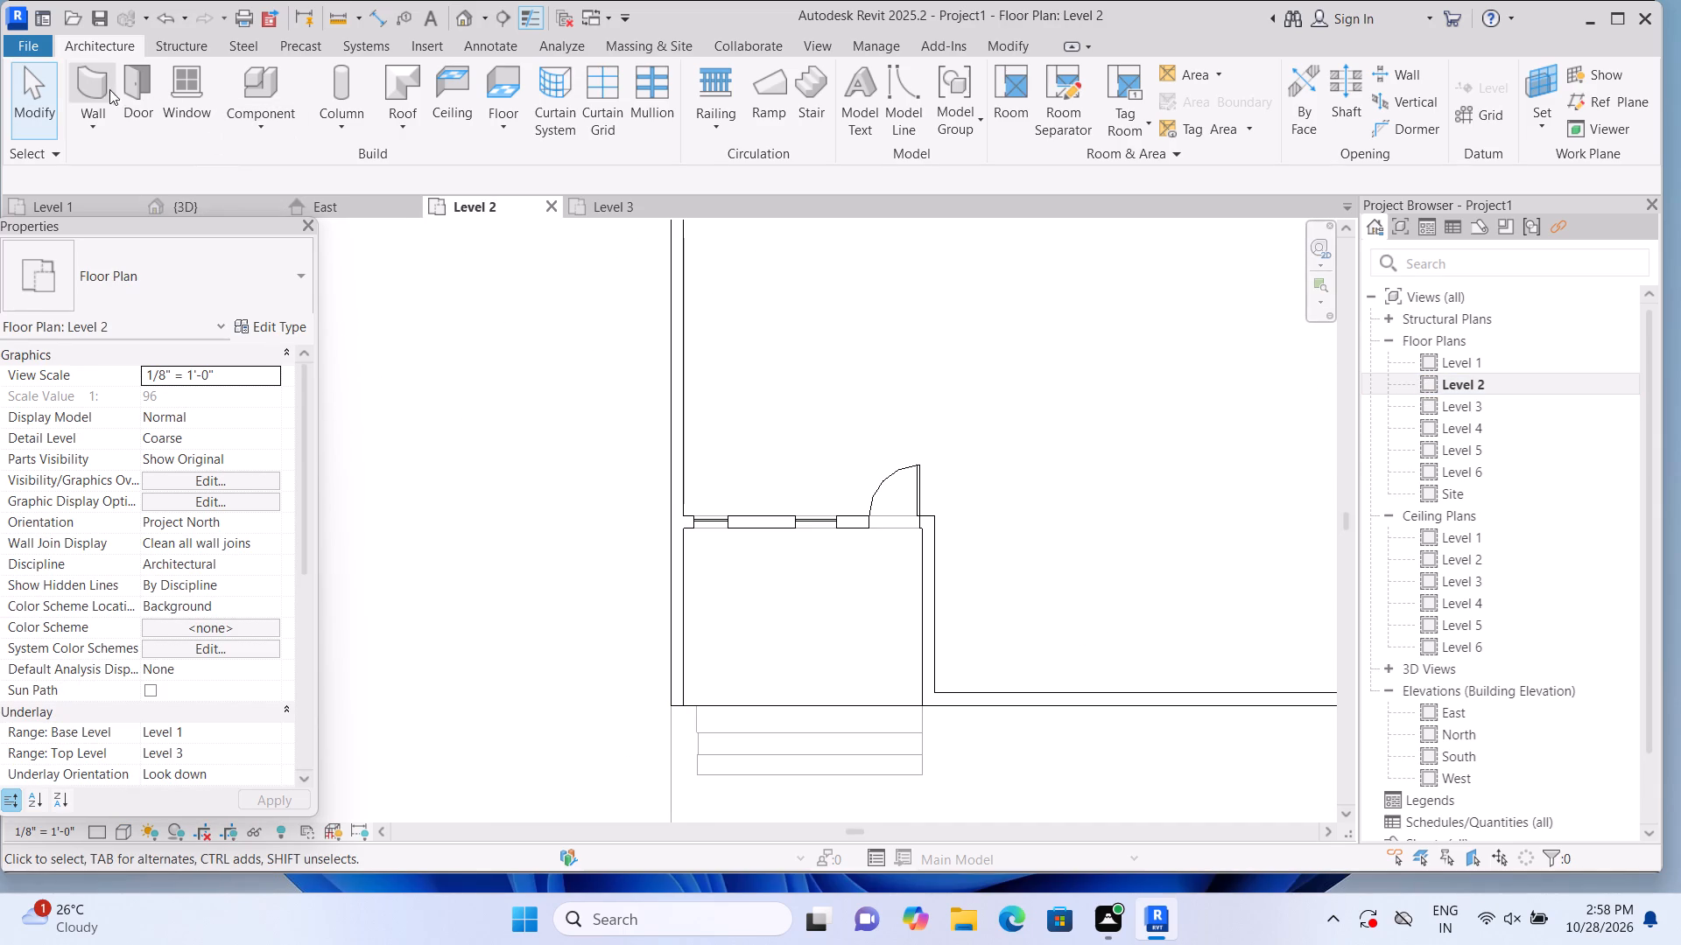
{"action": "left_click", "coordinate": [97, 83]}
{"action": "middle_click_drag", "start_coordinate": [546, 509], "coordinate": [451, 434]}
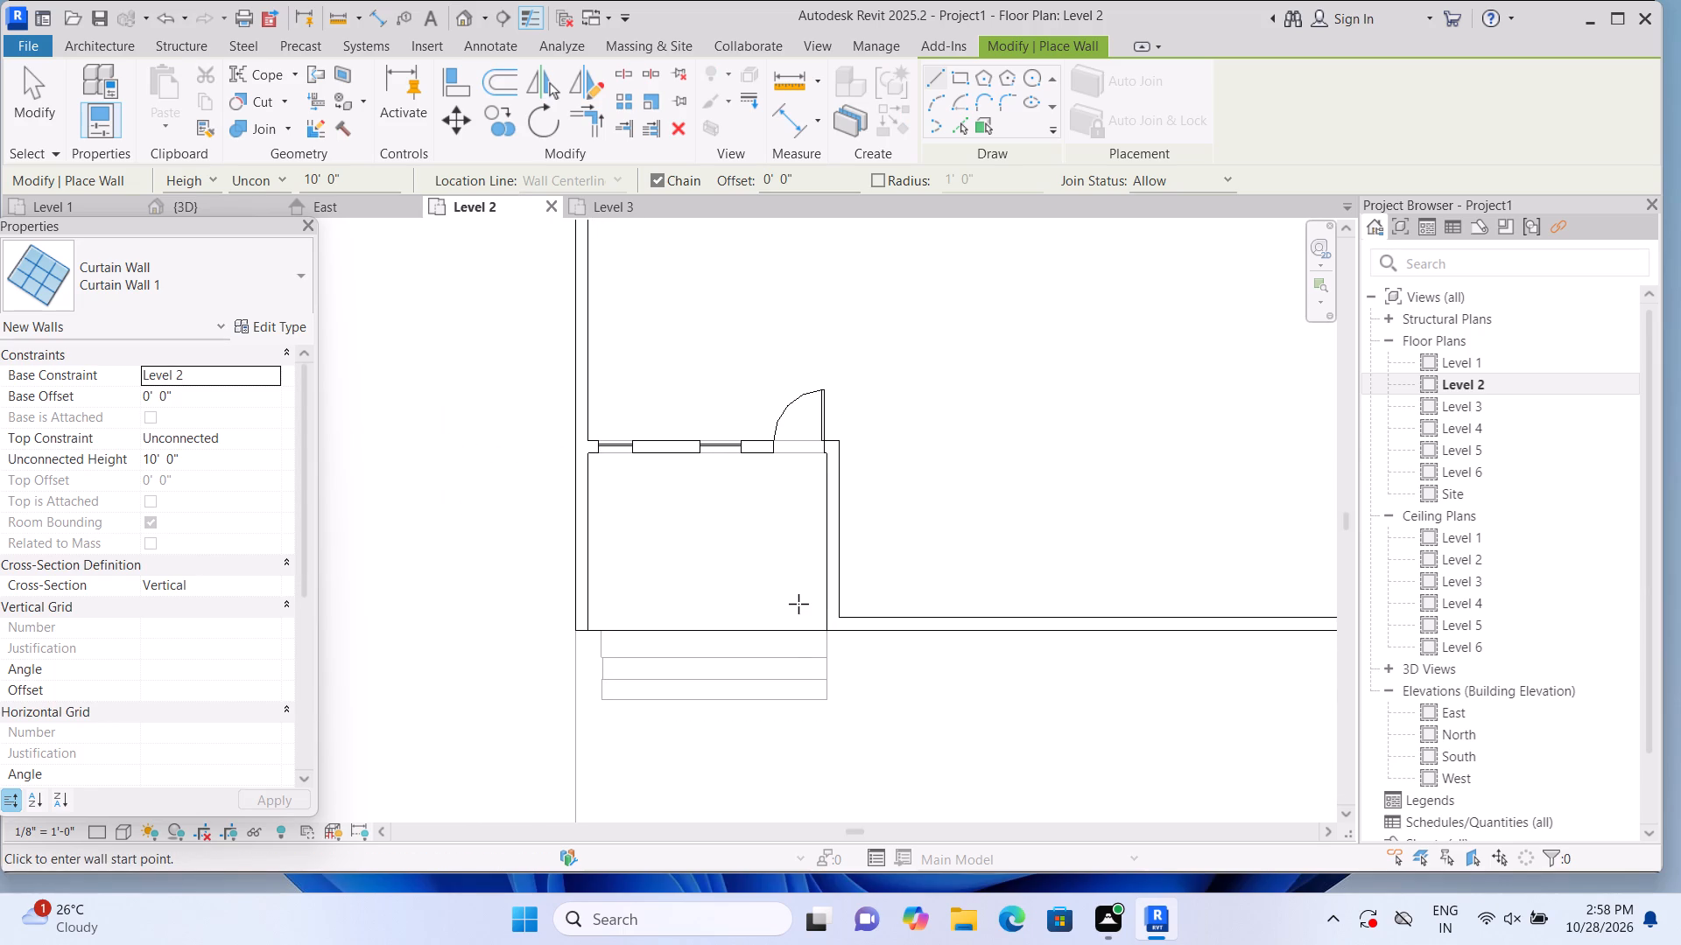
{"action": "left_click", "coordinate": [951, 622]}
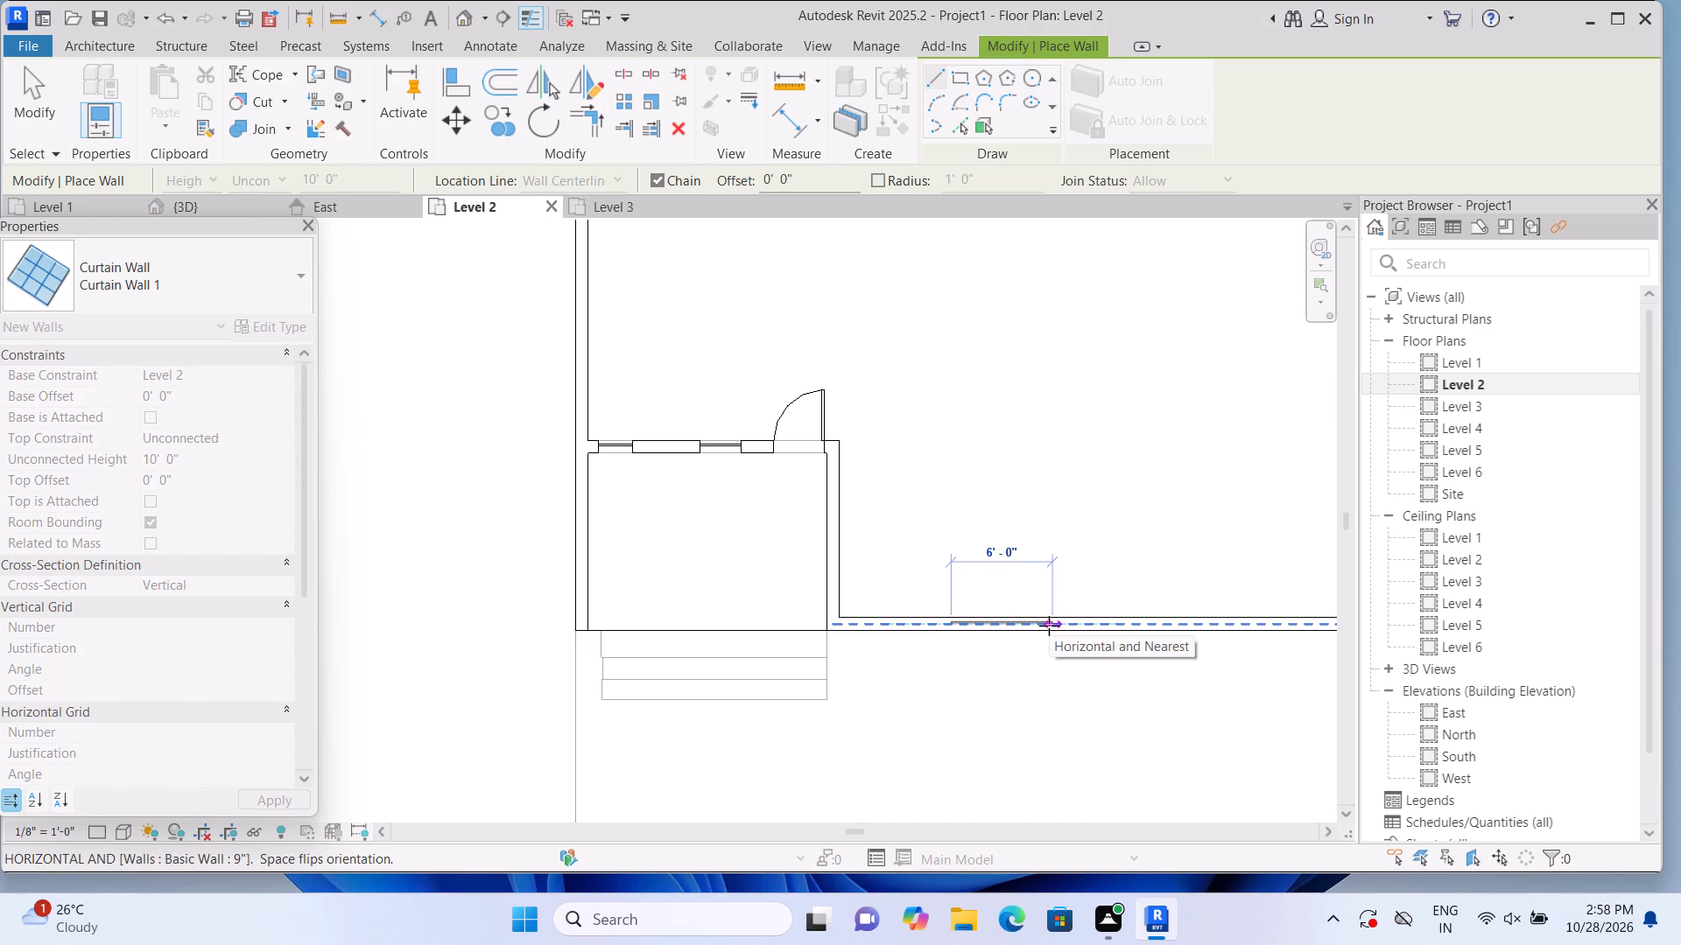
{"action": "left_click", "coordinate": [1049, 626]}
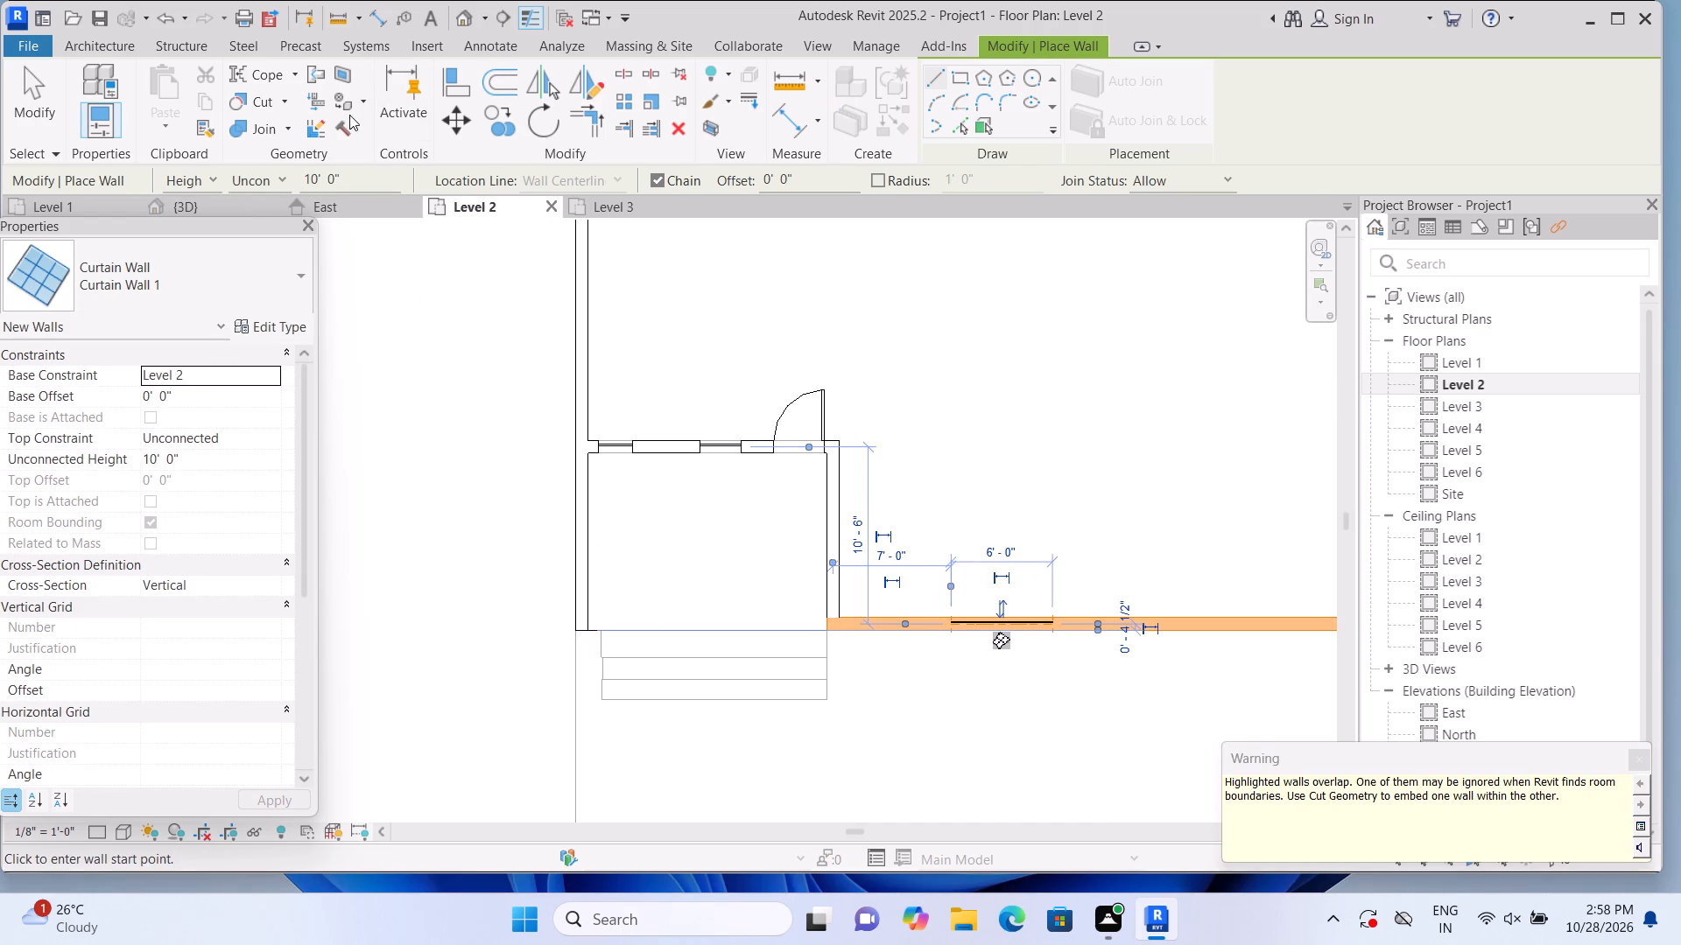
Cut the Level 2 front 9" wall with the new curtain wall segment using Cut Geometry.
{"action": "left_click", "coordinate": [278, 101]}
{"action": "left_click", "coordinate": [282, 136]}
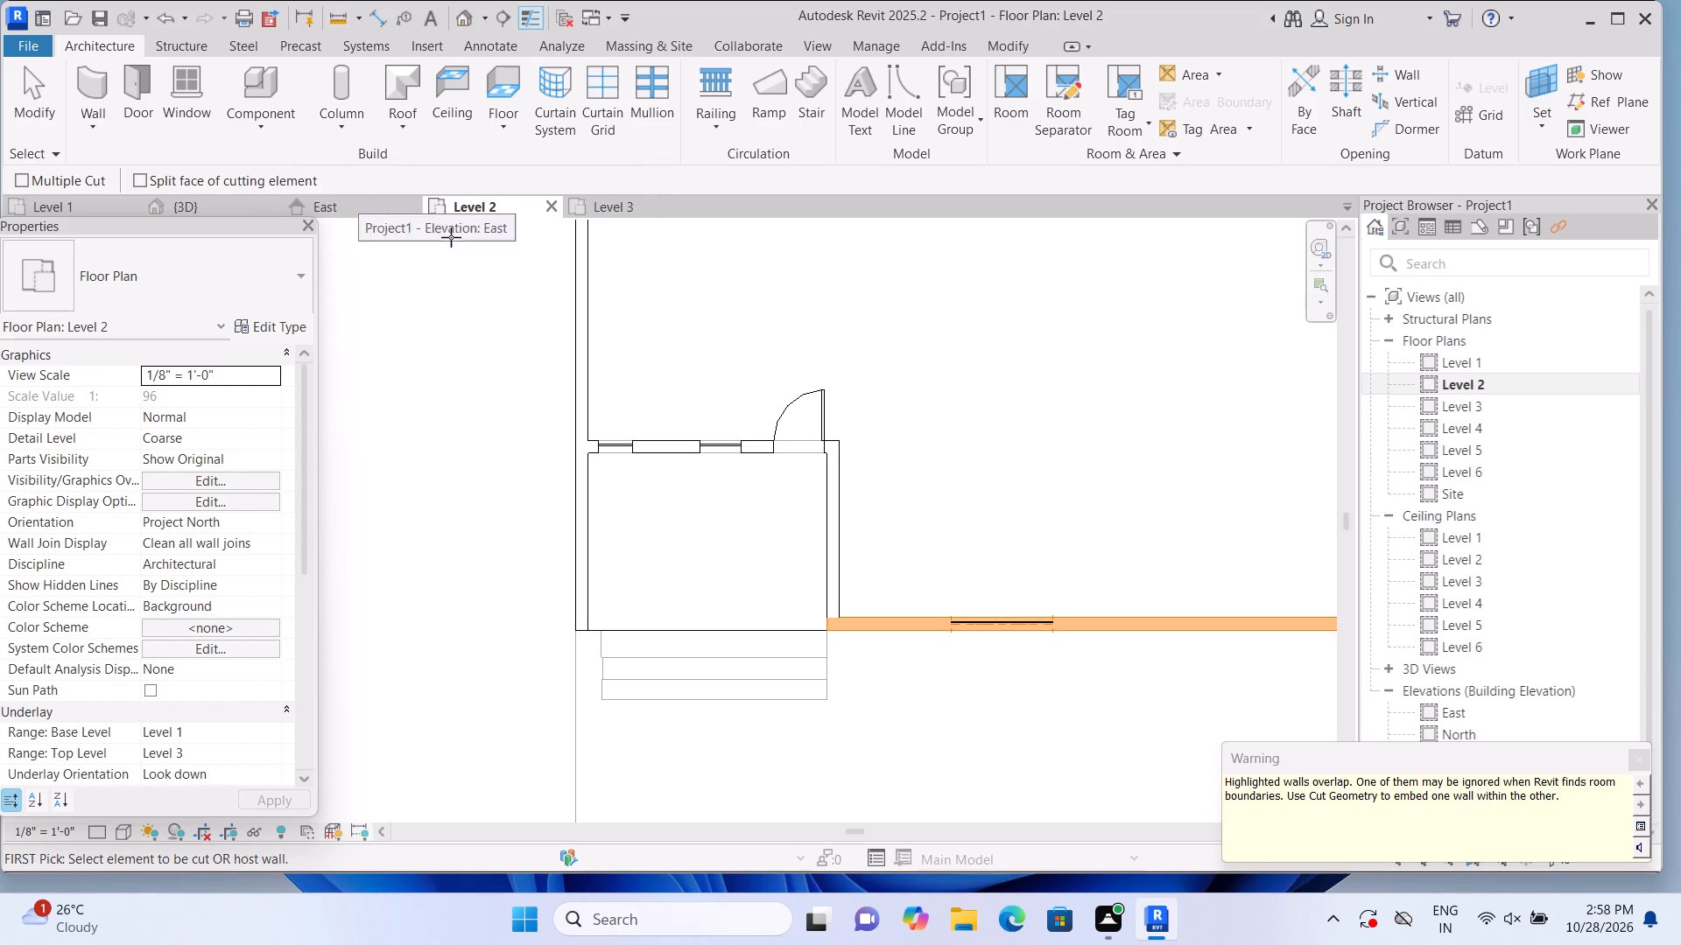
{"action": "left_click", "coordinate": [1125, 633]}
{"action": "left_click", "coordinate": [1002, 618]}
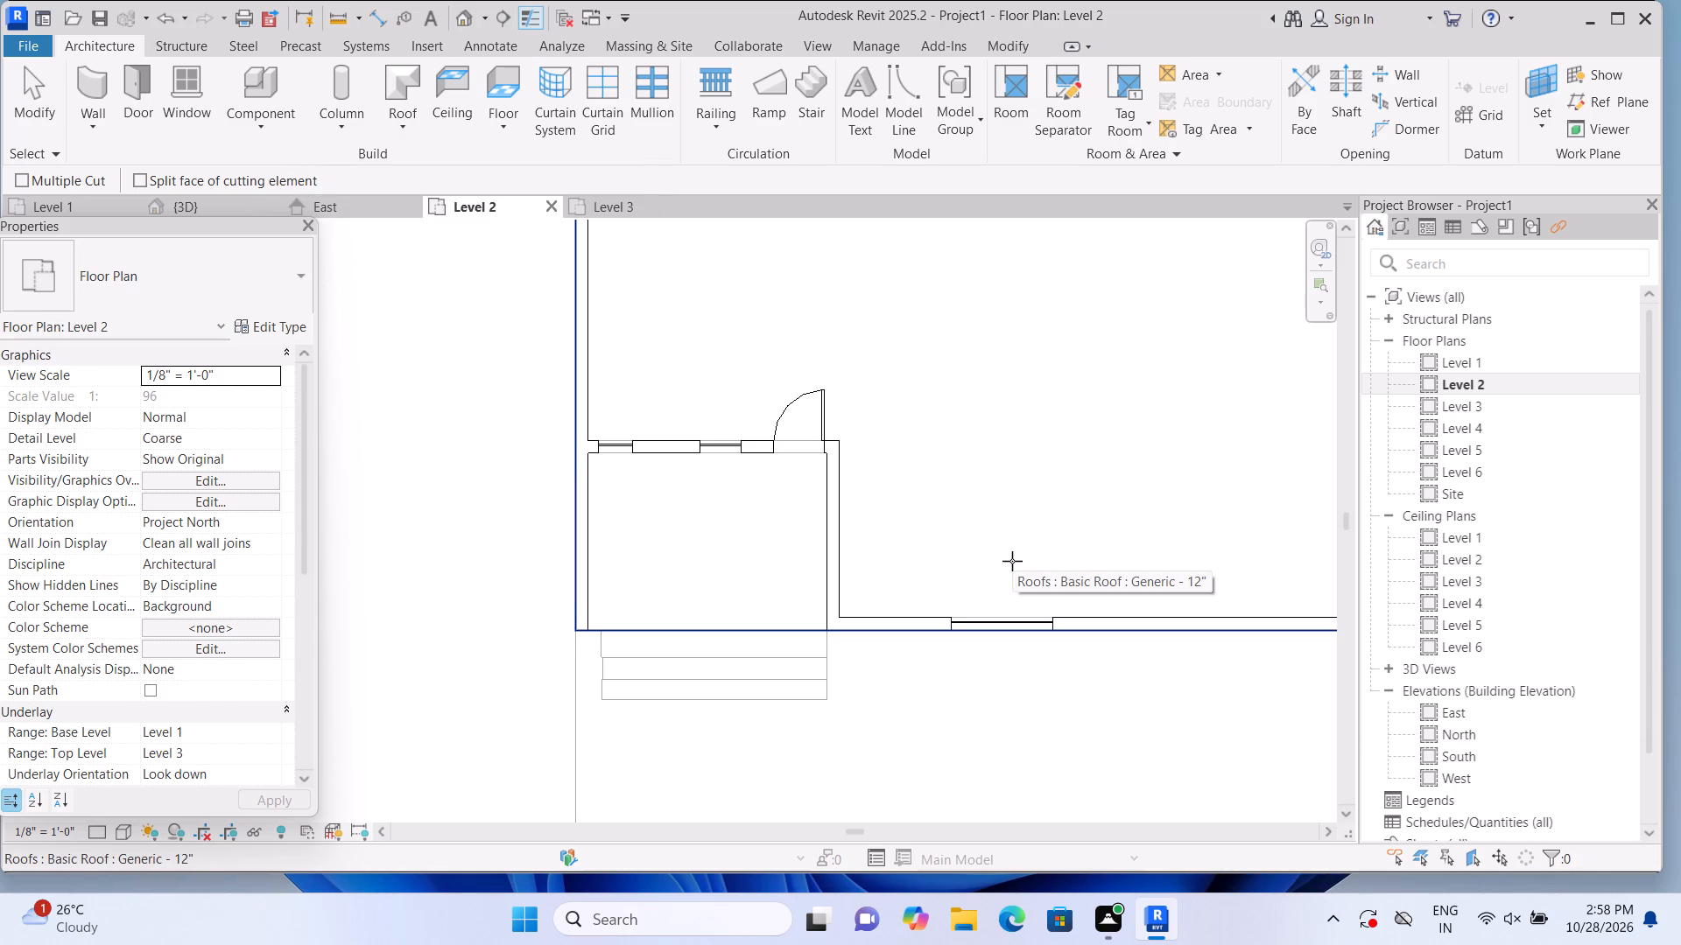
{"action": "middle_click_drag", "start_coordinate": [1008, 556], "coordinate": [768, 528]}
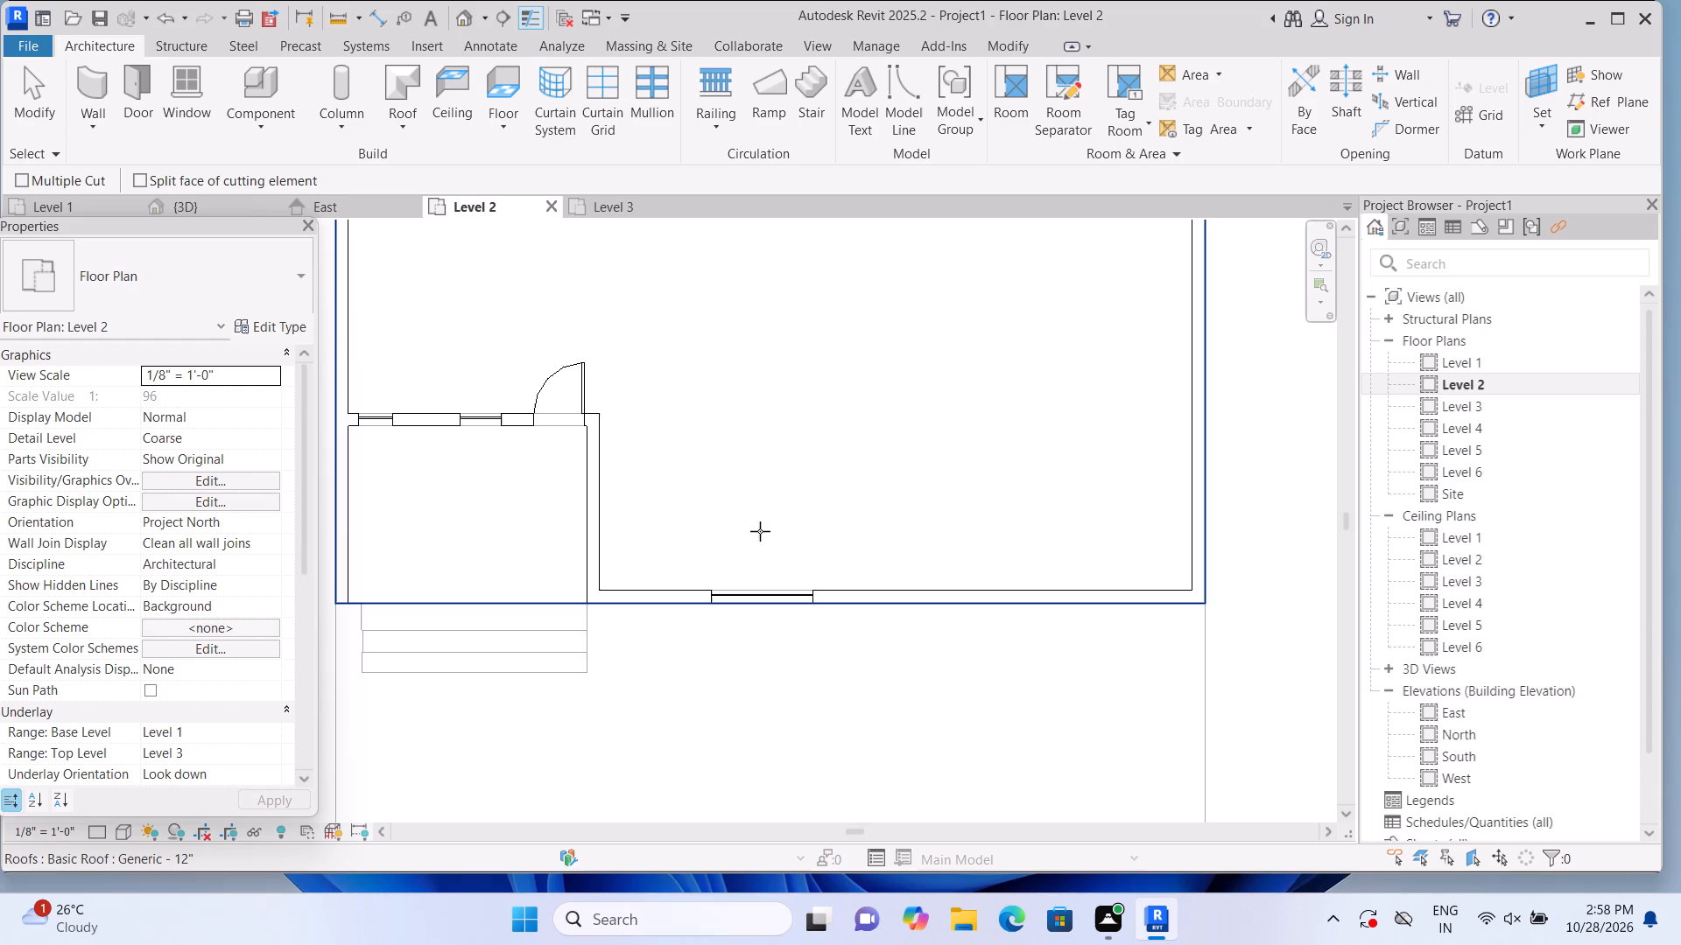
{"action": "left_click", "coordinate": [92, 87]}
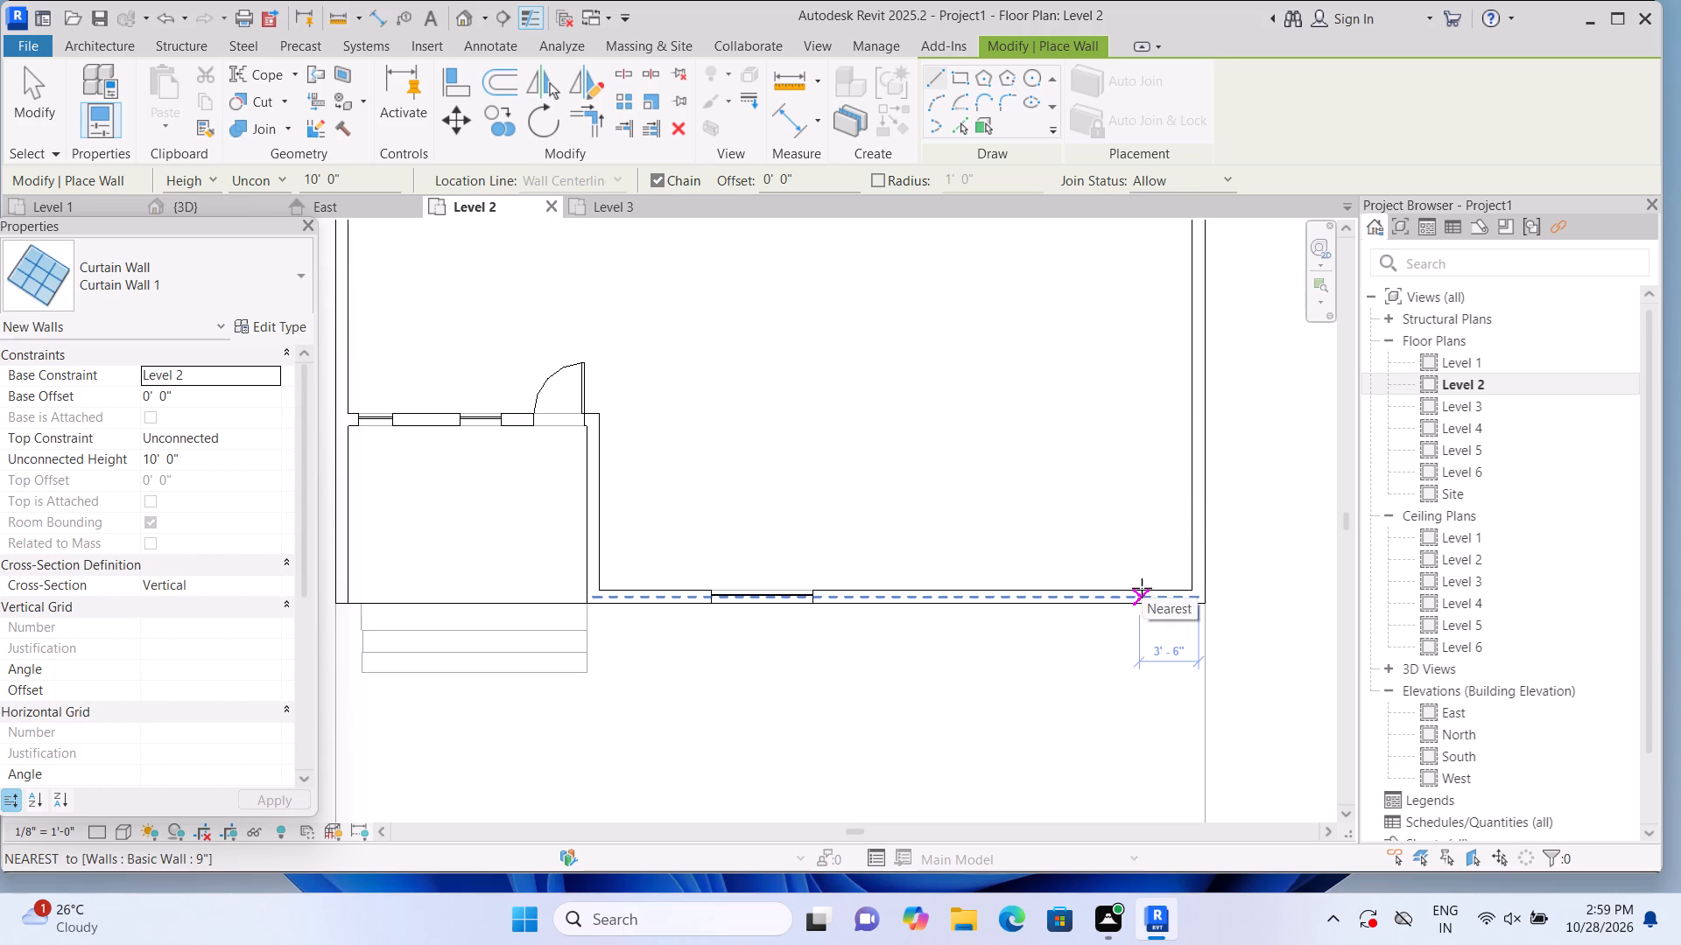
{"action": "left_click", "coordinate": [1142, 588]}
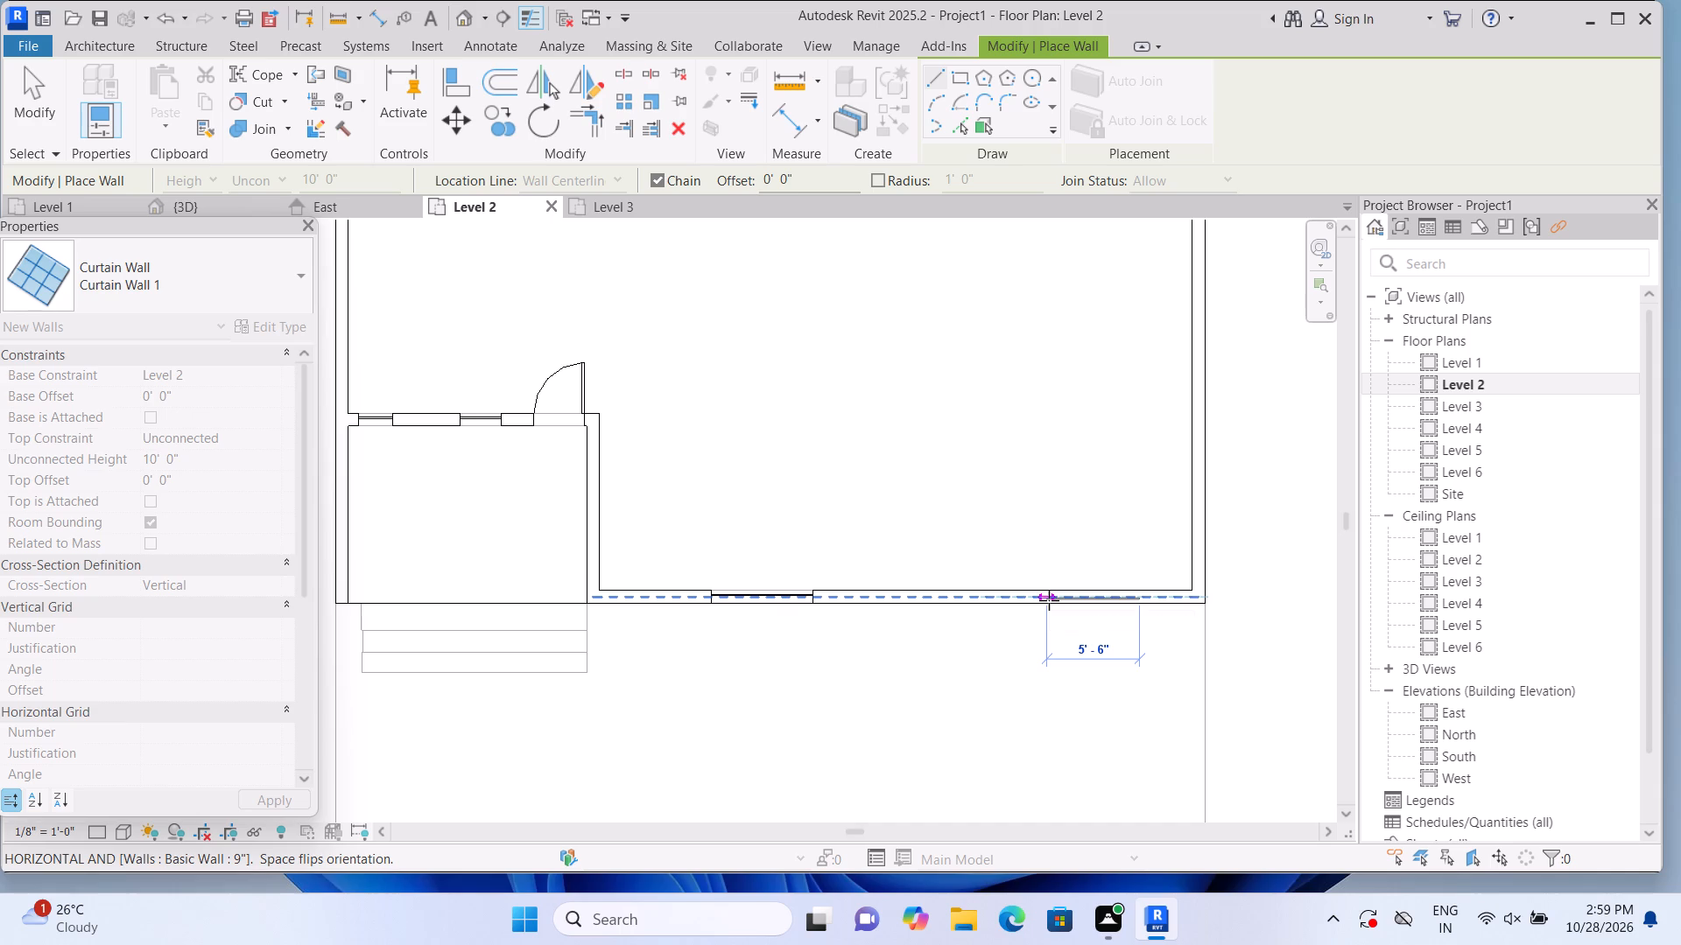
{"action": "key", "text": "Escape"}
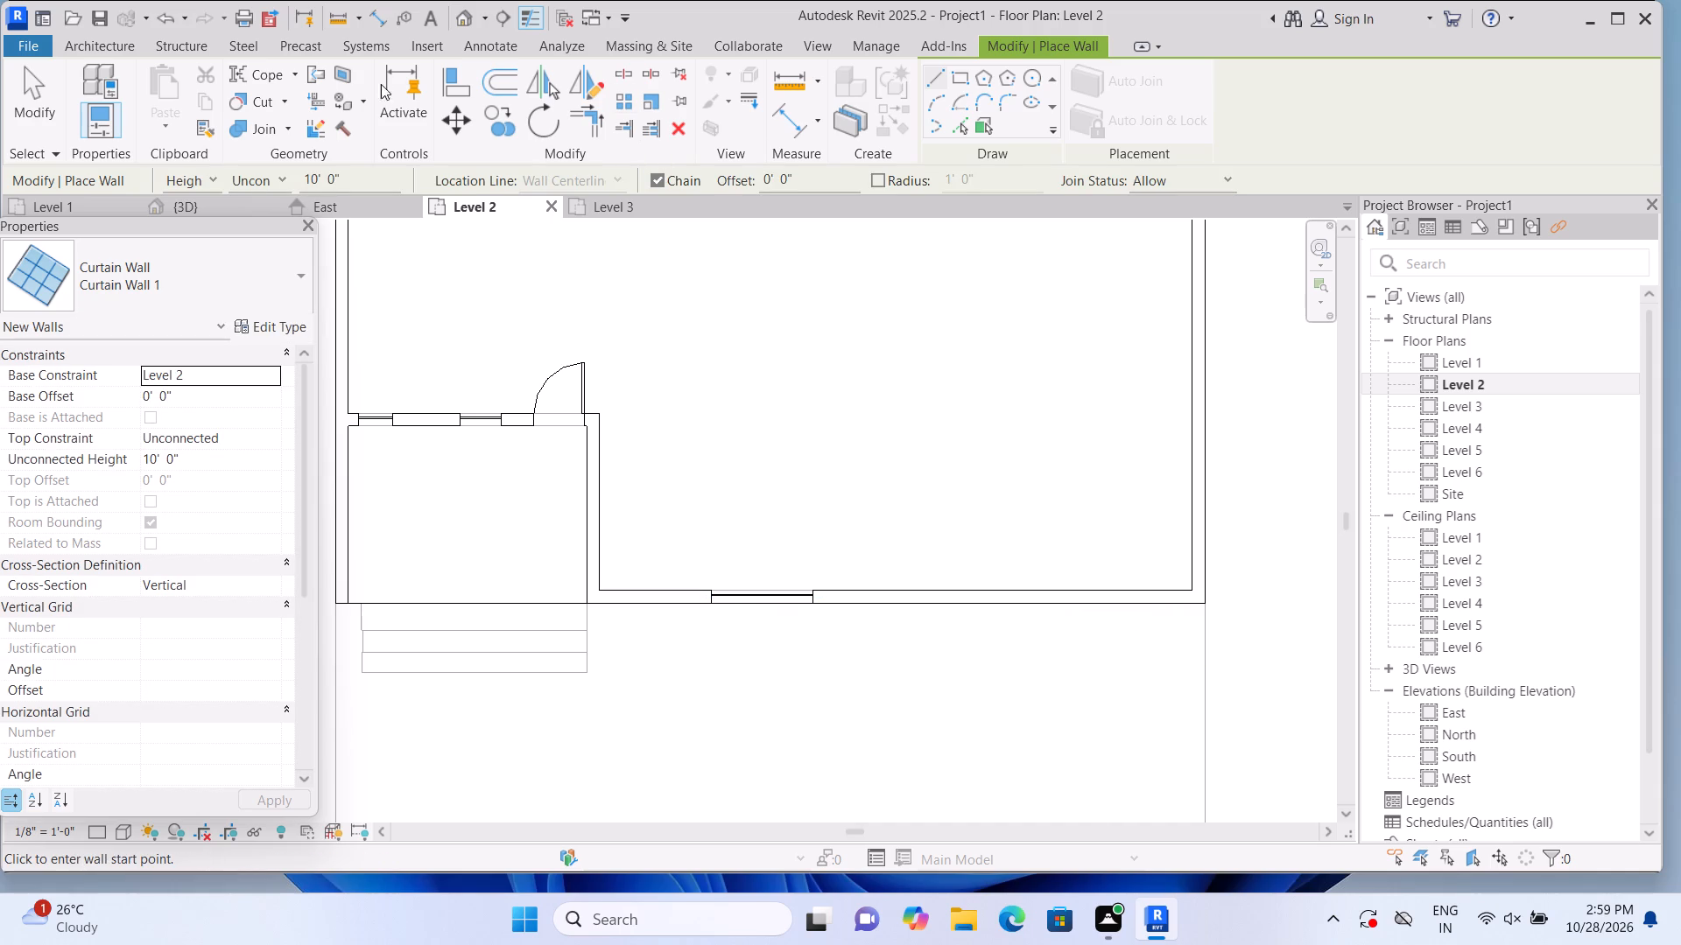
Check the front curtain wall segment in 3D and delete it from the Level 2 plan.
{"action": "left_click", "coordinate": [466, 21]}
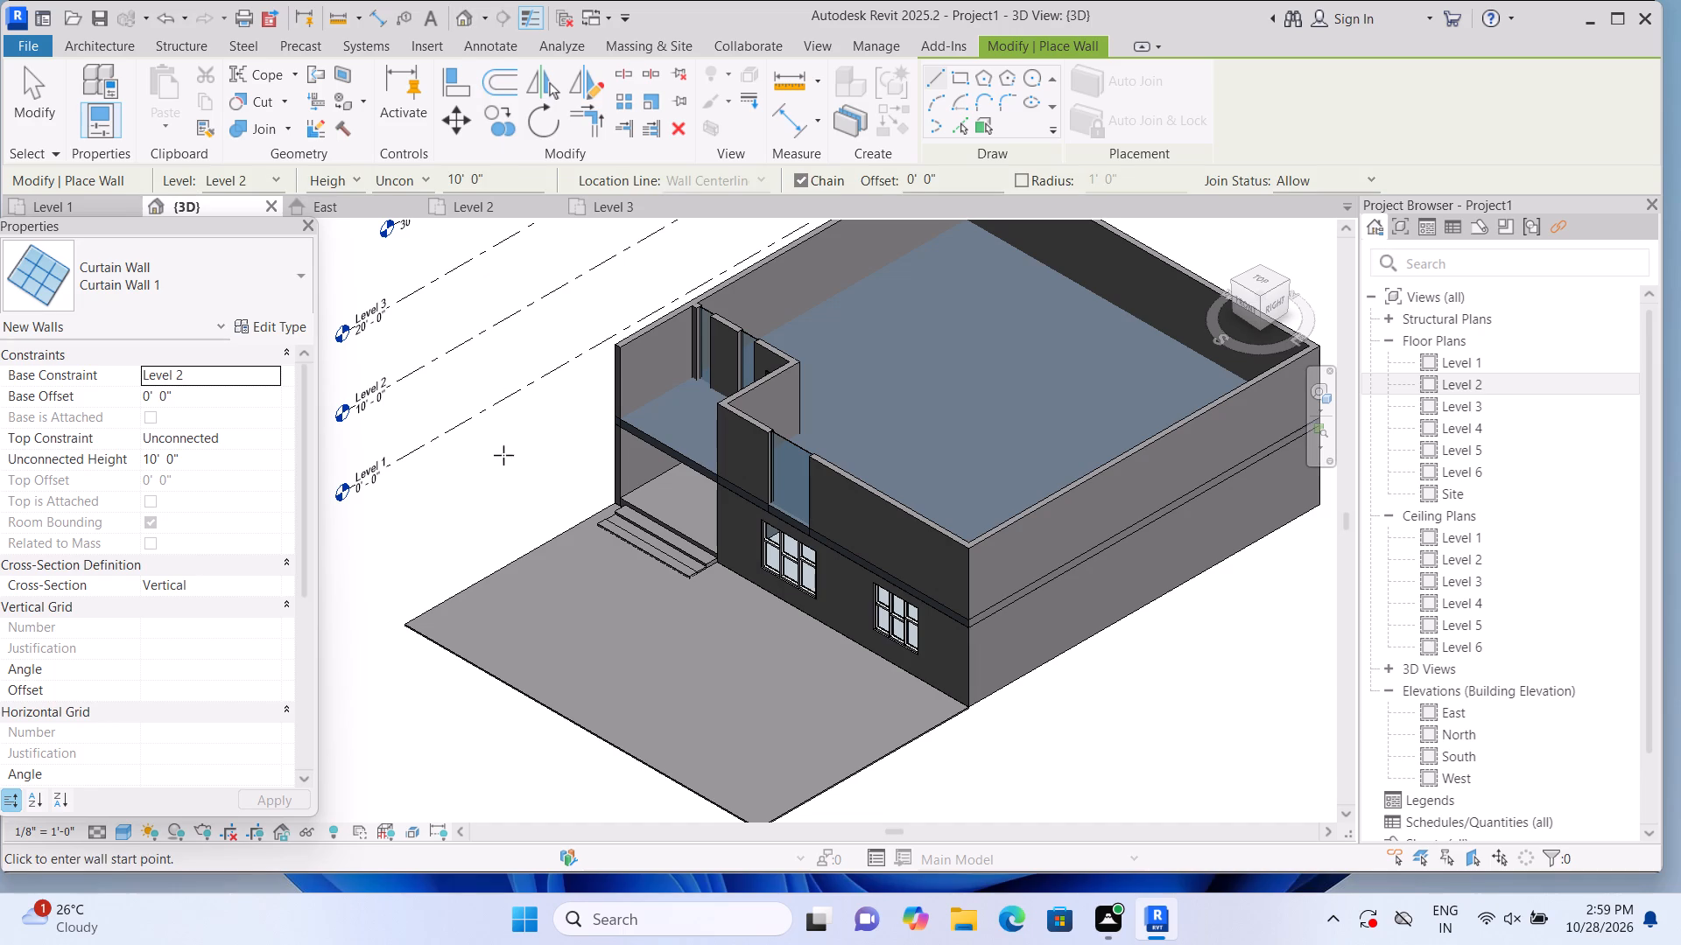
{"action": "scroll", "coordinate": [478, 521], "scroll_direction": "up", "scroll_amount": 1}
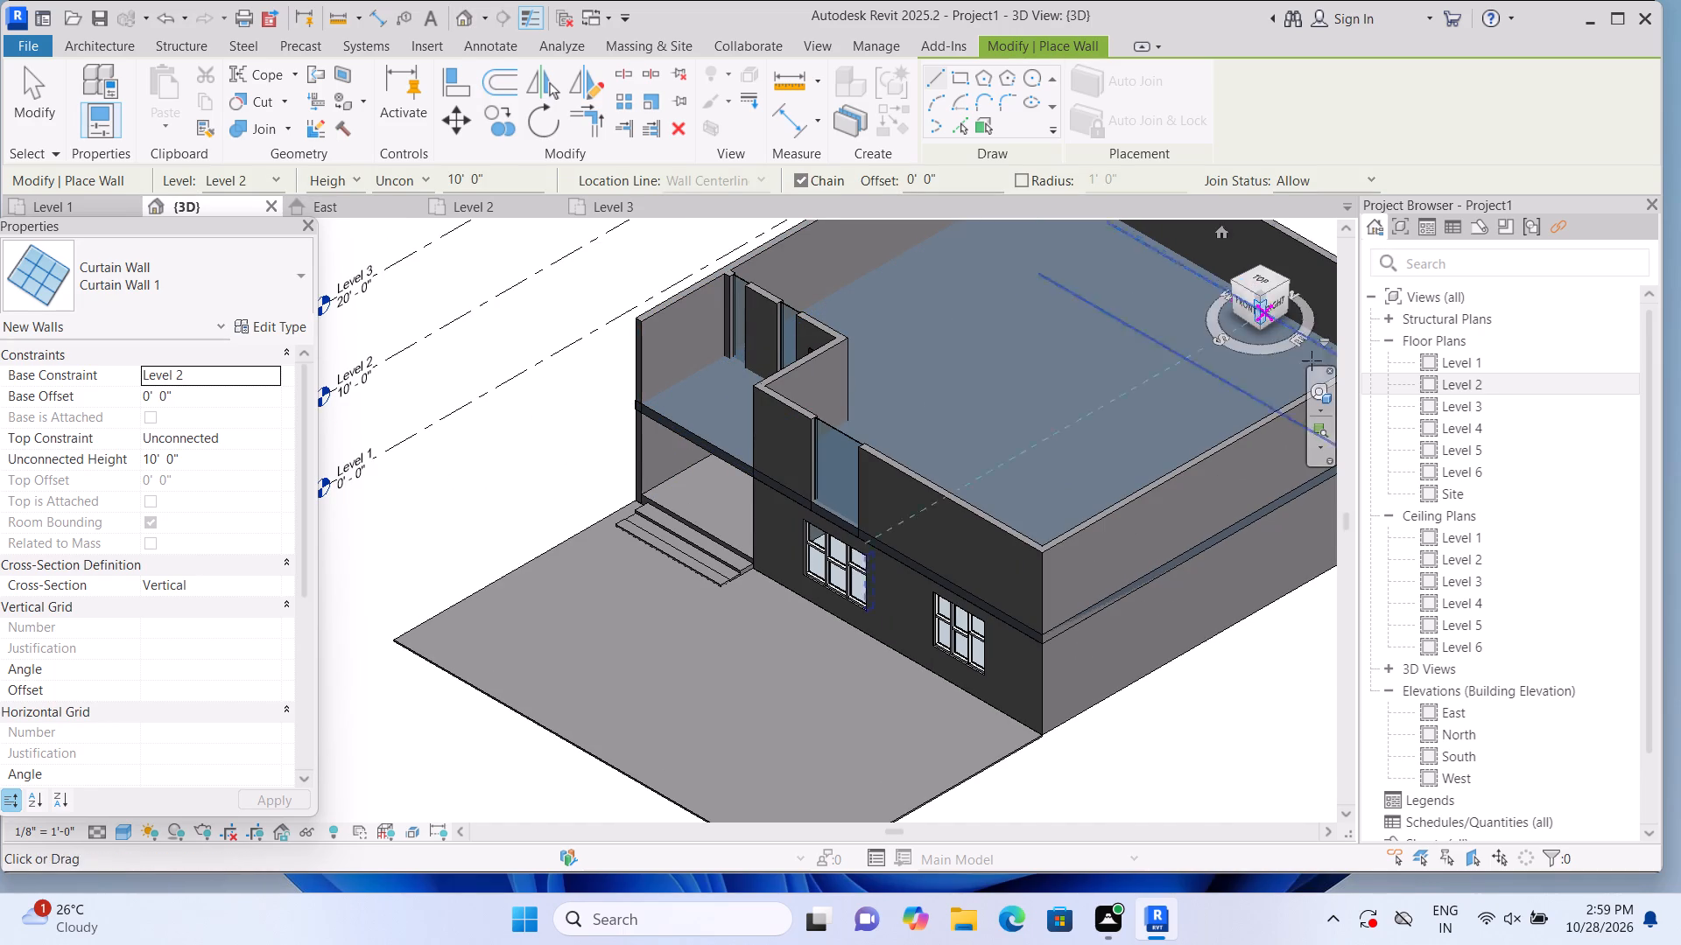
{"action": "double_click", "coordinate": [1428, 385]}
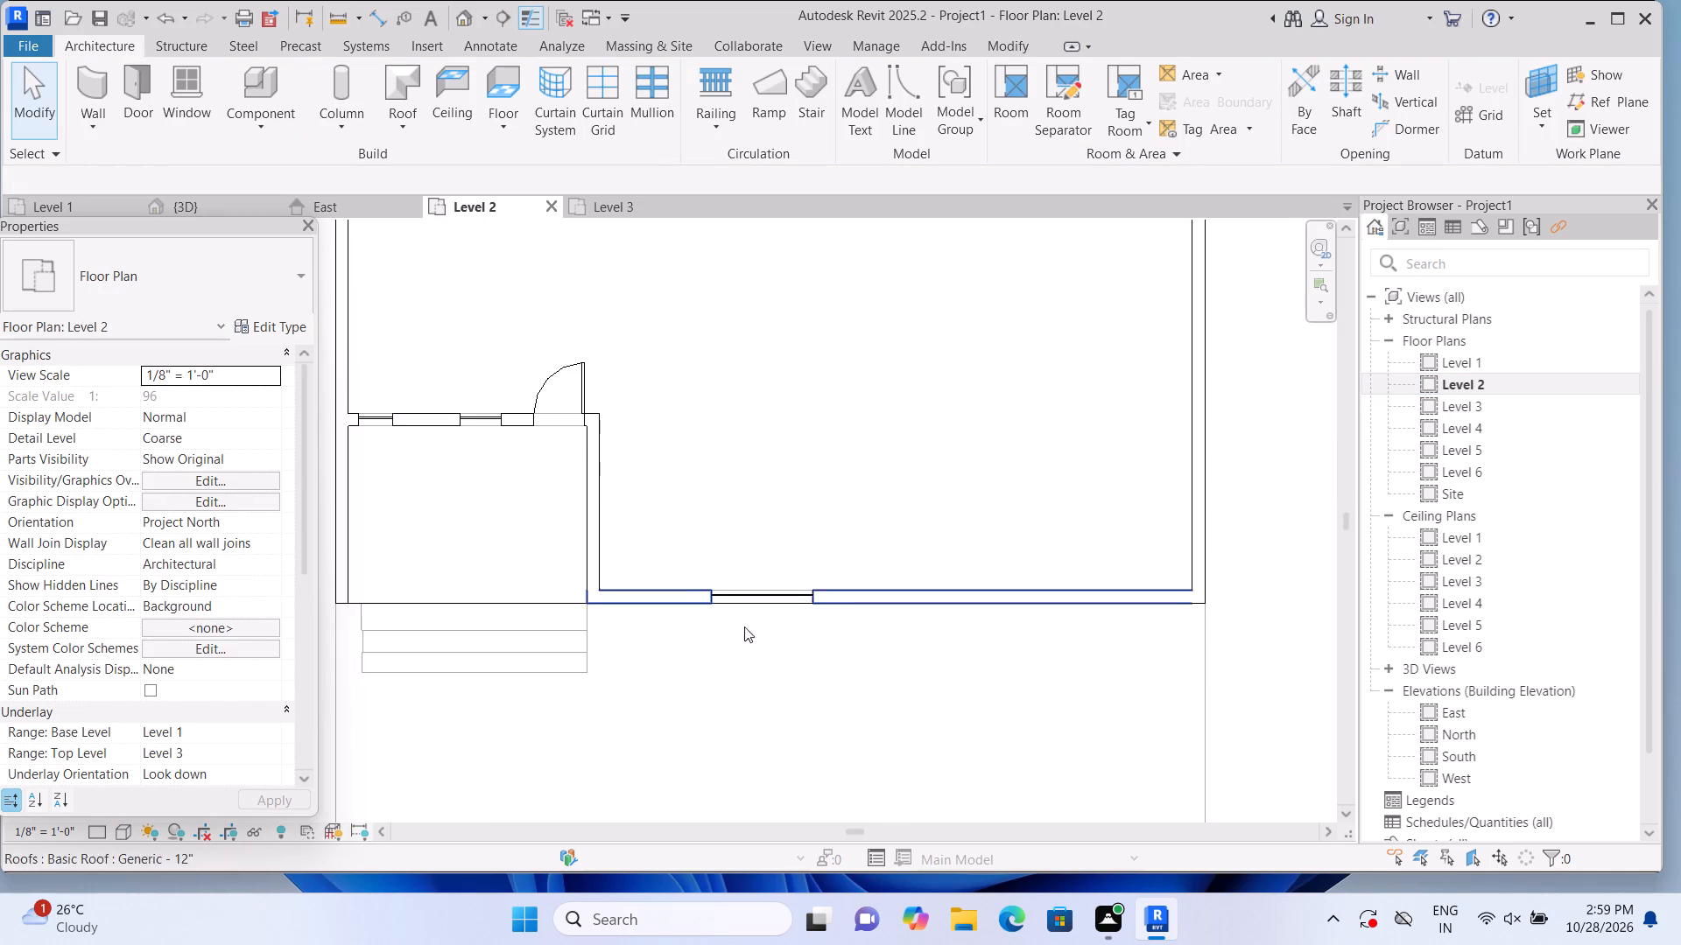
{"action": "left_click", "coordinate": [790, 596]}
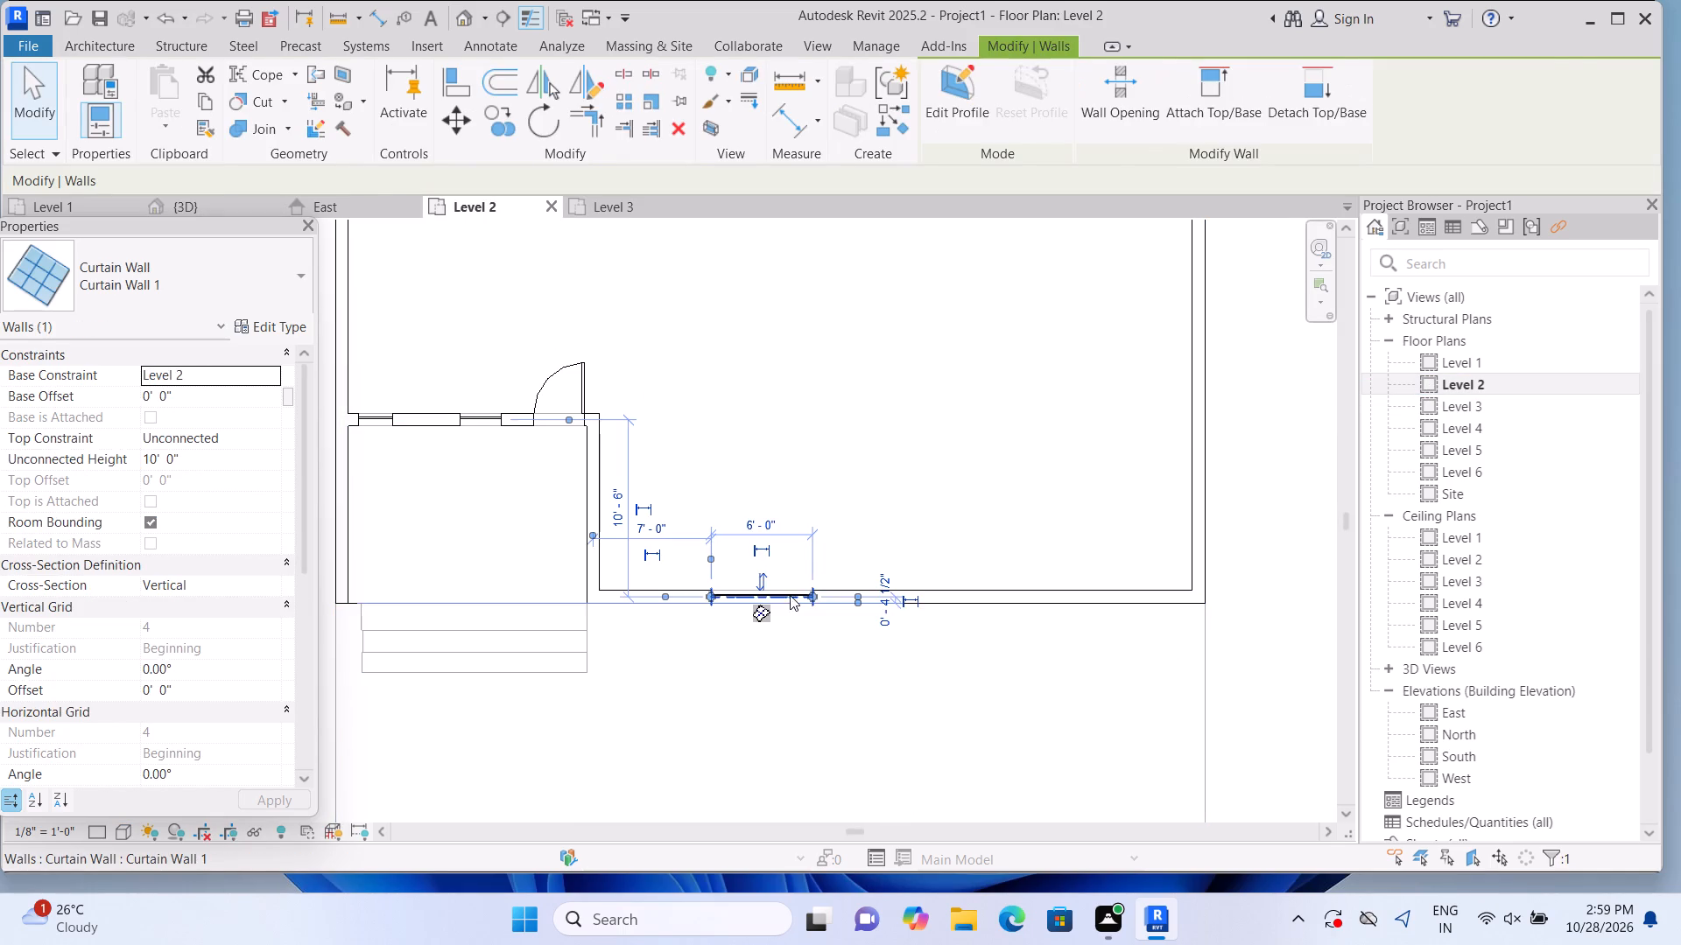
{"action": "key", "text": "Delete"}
Draw an 8'-0" Curtain Wall 1 segment along the Level 2 front wall, starting 7'-6" from the recess's east wall centerline.
{"action": "left_click", "coordinate": [103, 90]}
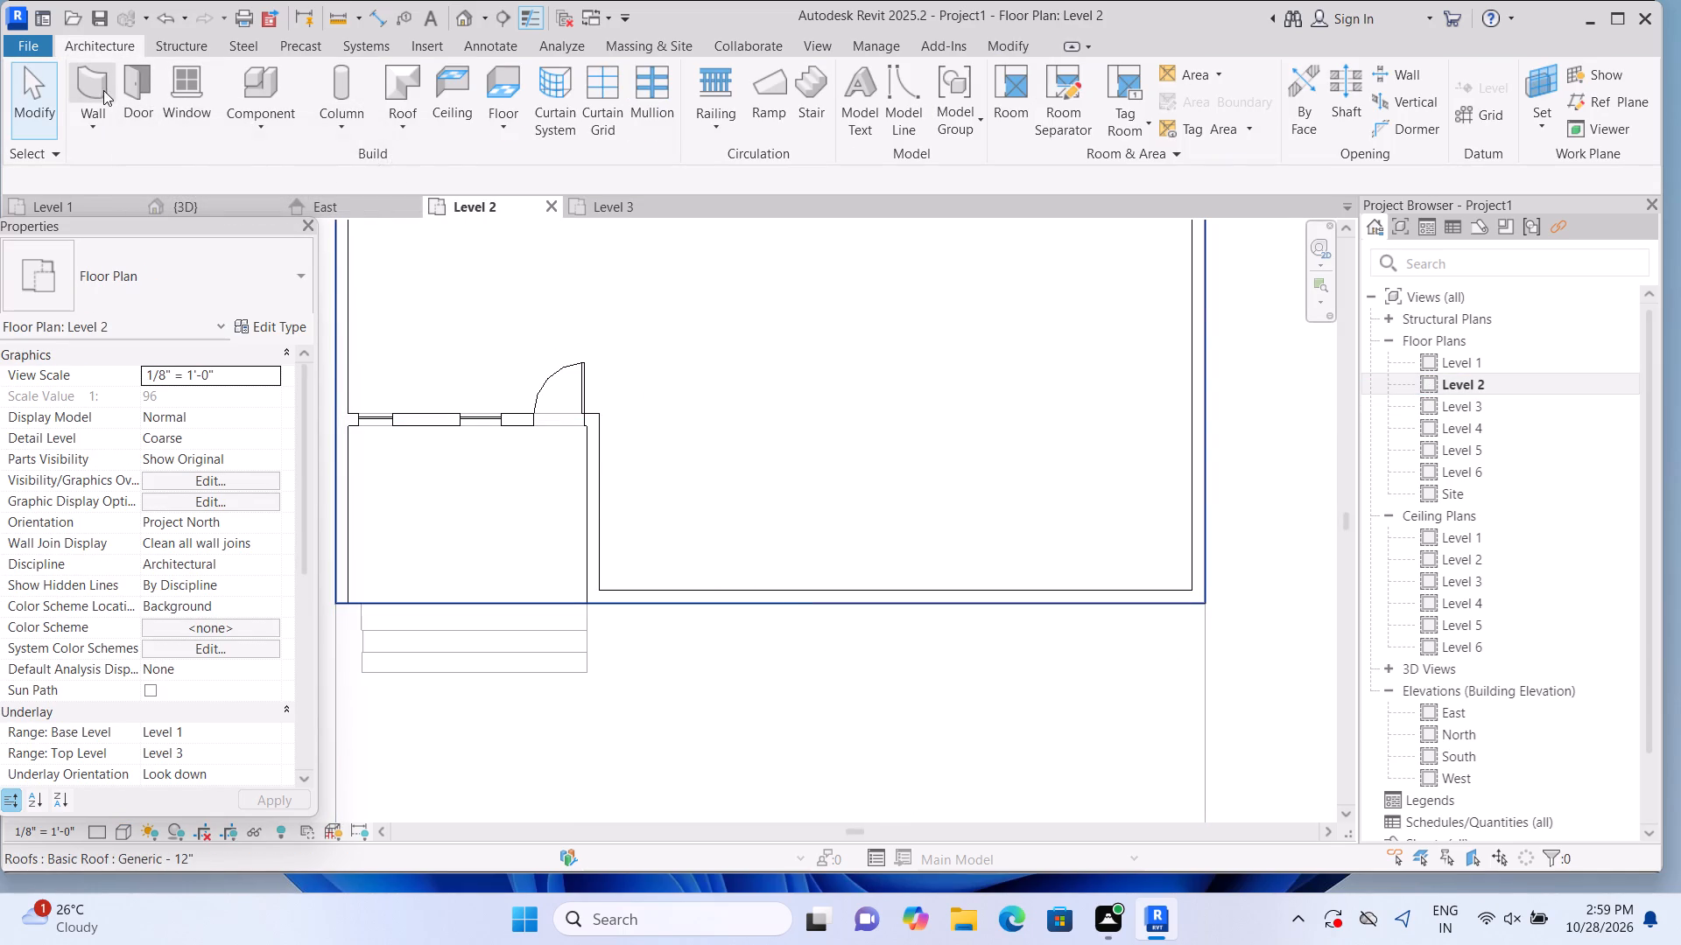
{"action": "left_click", "coordinate": [719, 592]}
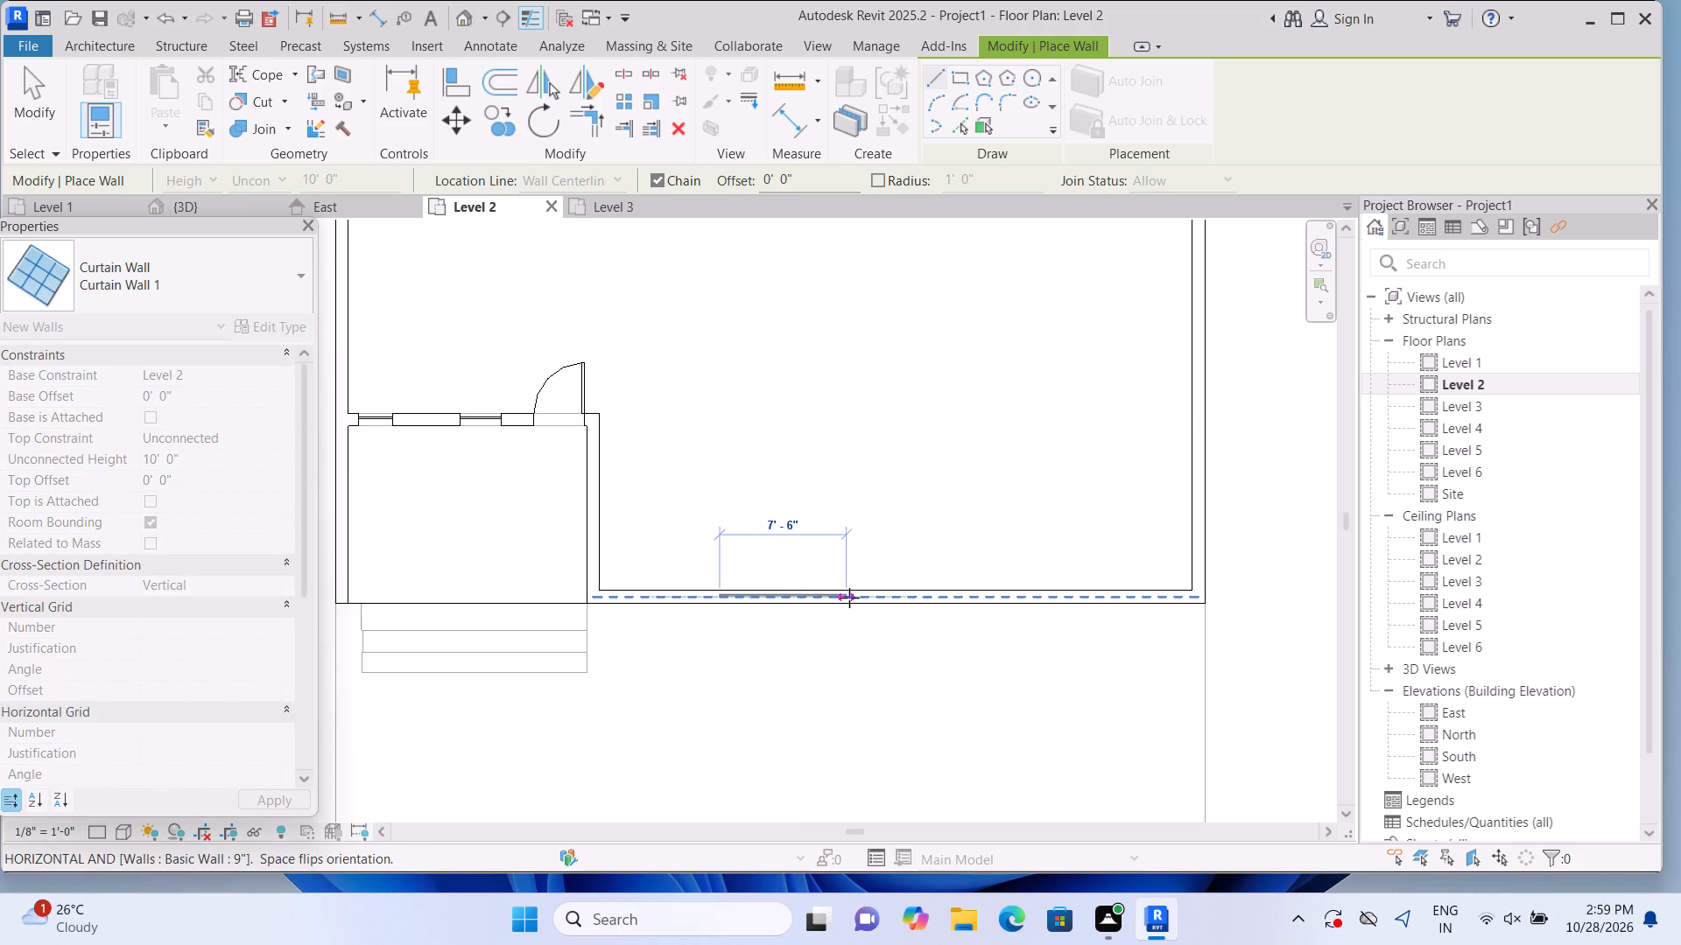
{"action": "left_click", "coordinate": [851, 598]}
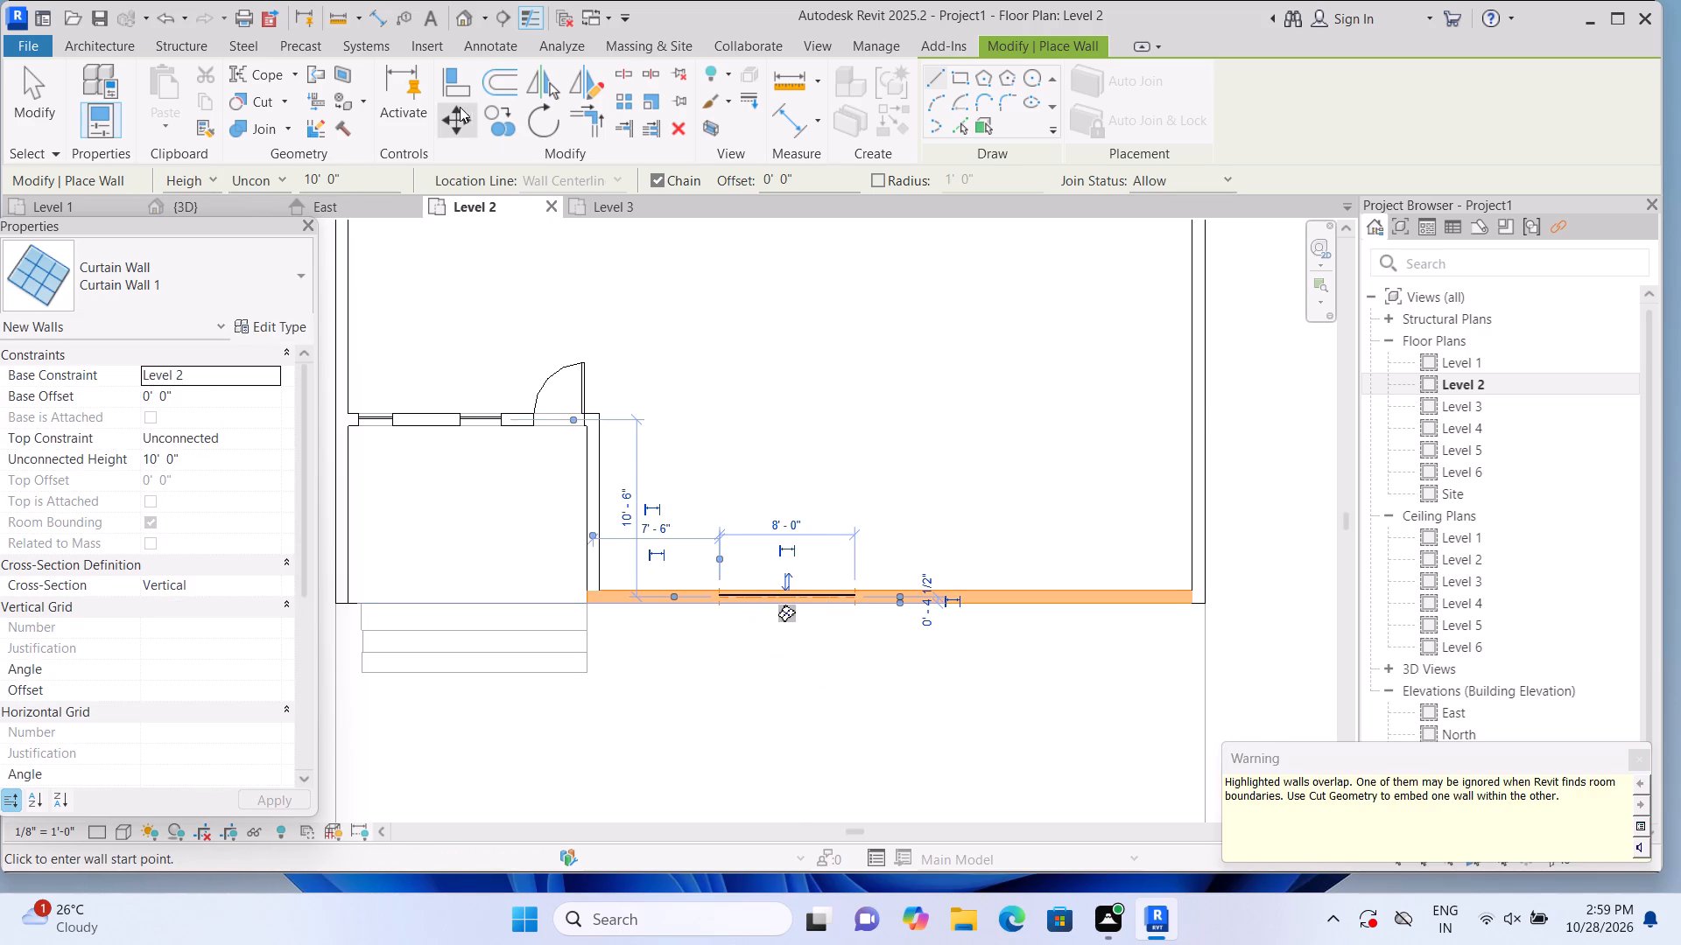
Embed the 8'-0" curtain wall segment in the Level 2 front 9" wall using Cut Geometry.
{"action": "left_click", "coordinate": [285, 91]}
{"action": "left_click", "coordinate": [295, 136]}
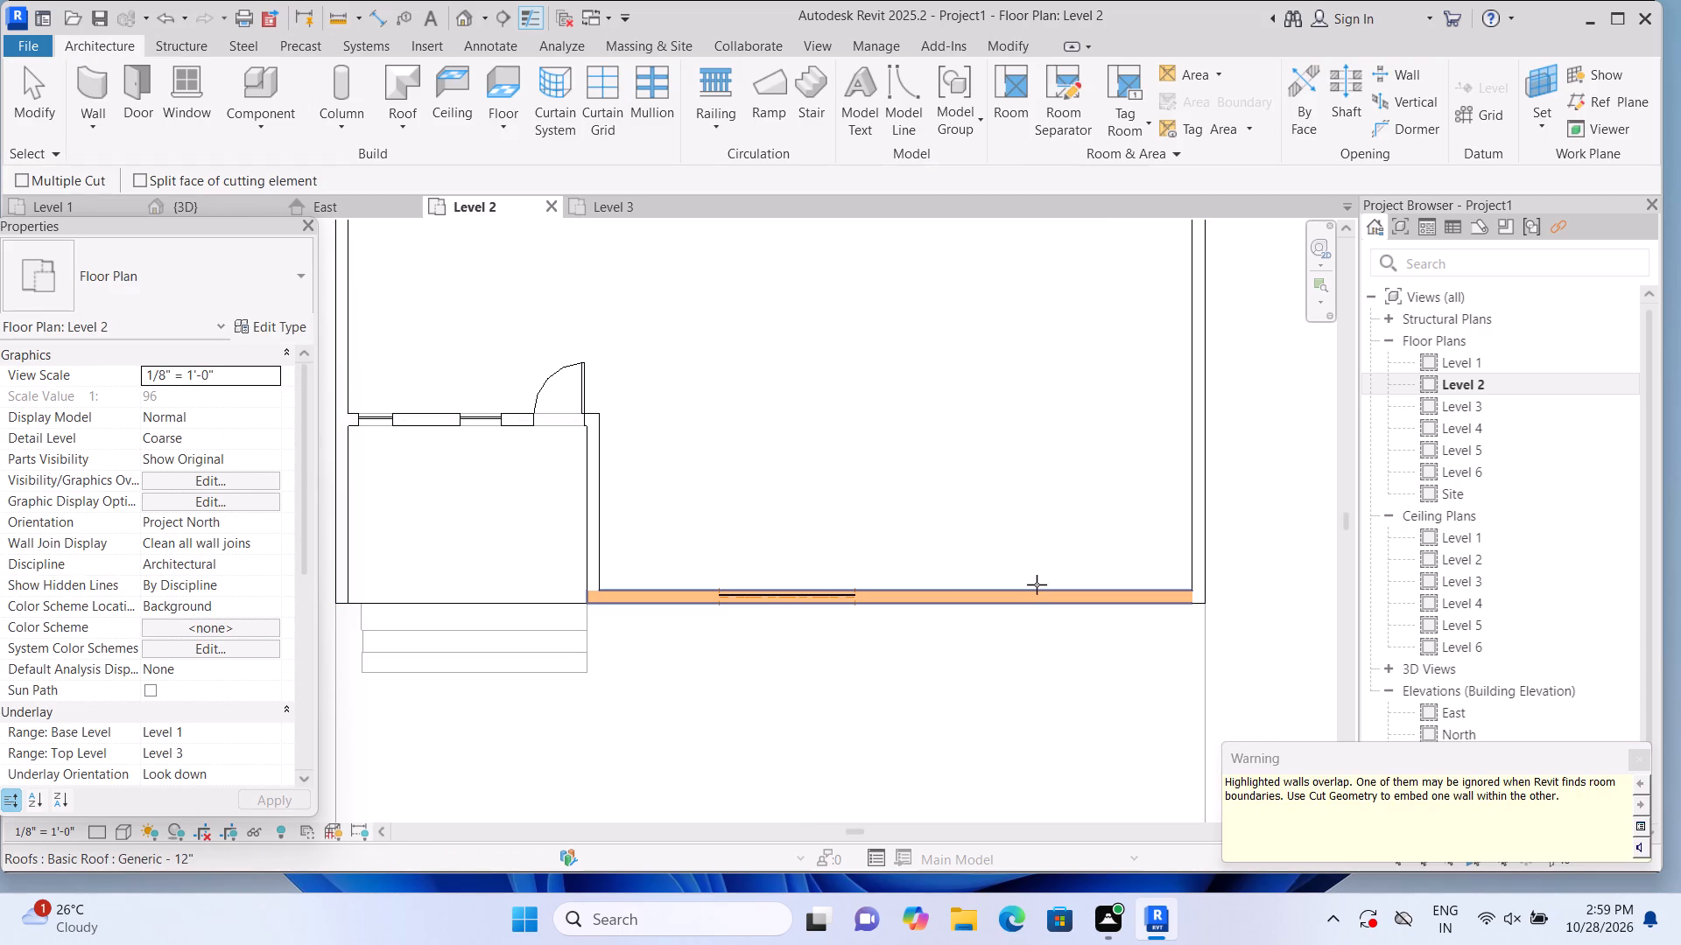
{"action": "left_click", "coordinate": [1025, 602]}
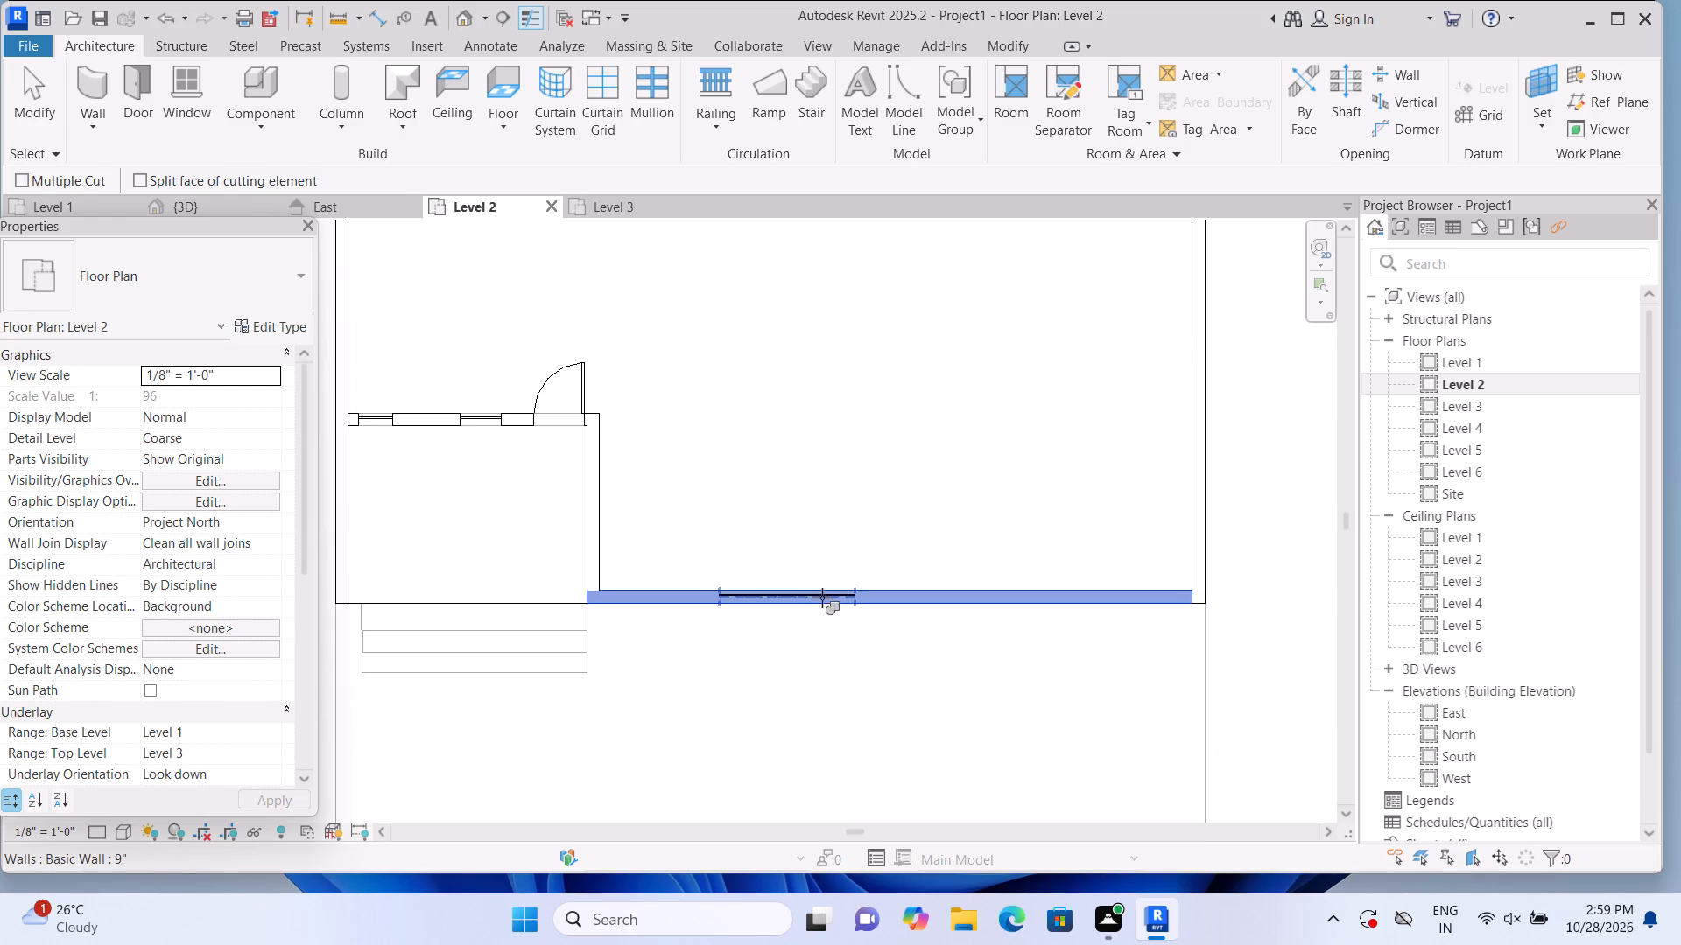
{"action": "left_click", "coordinate": [822, 598]}
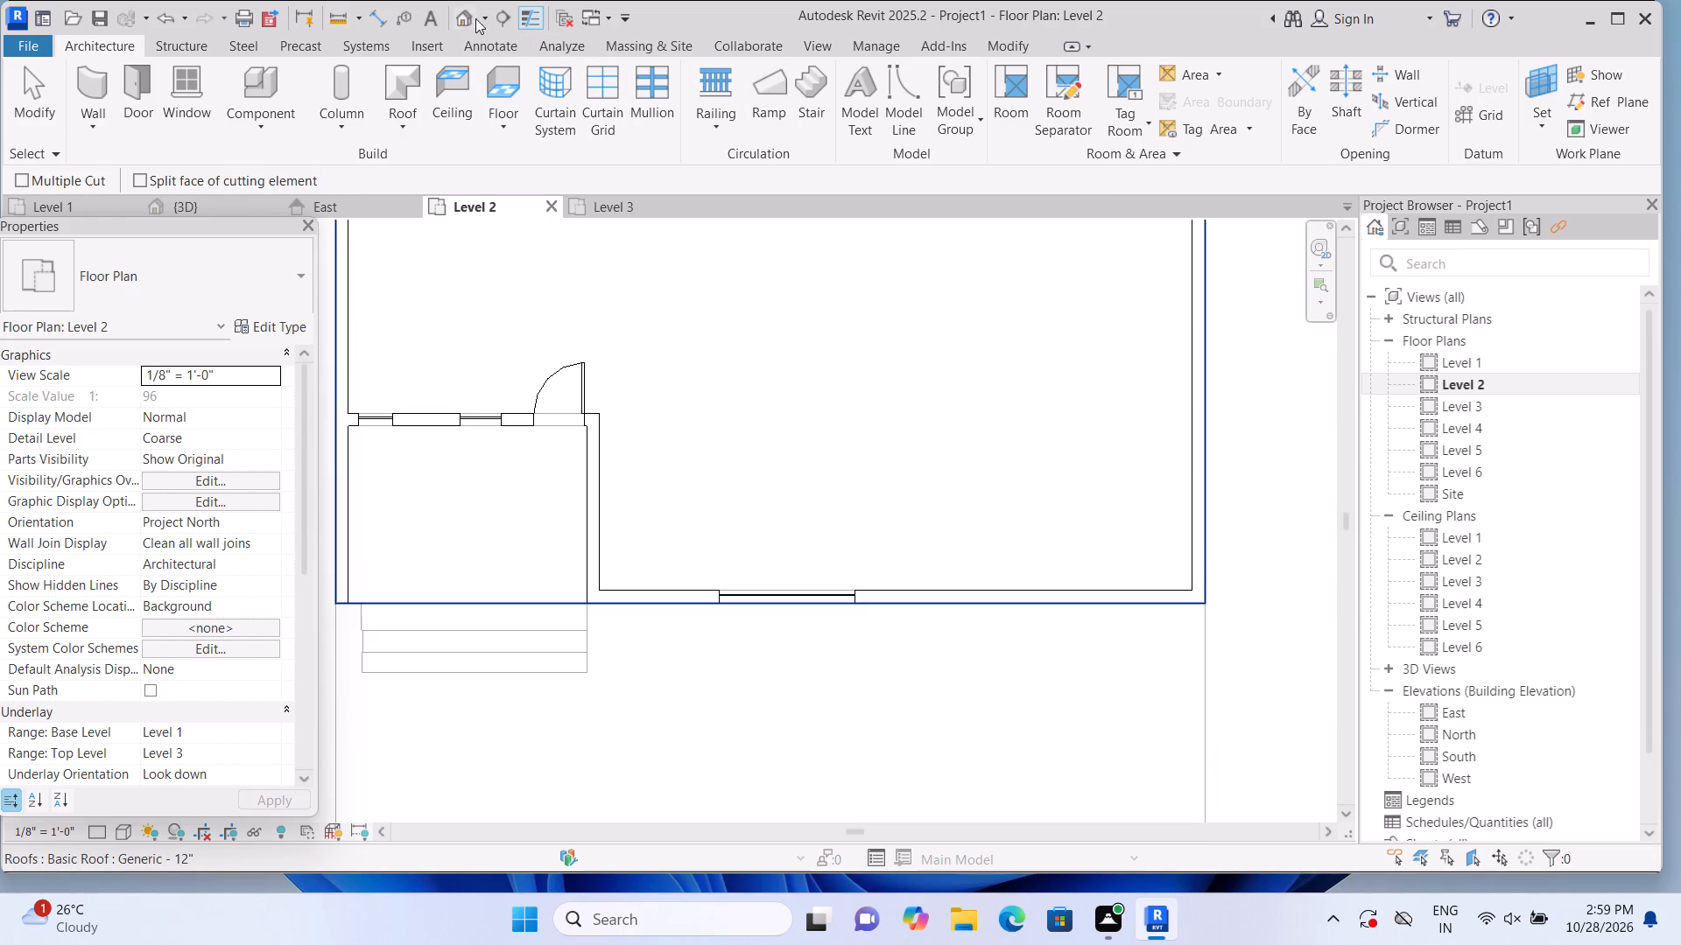
In the 3D front view, shift both side edges of the Level 2 front curtain wall to align with the Level 1 window below, 8'-0" wide.
{"action": "left_click", "coordinate": [465, 17]}
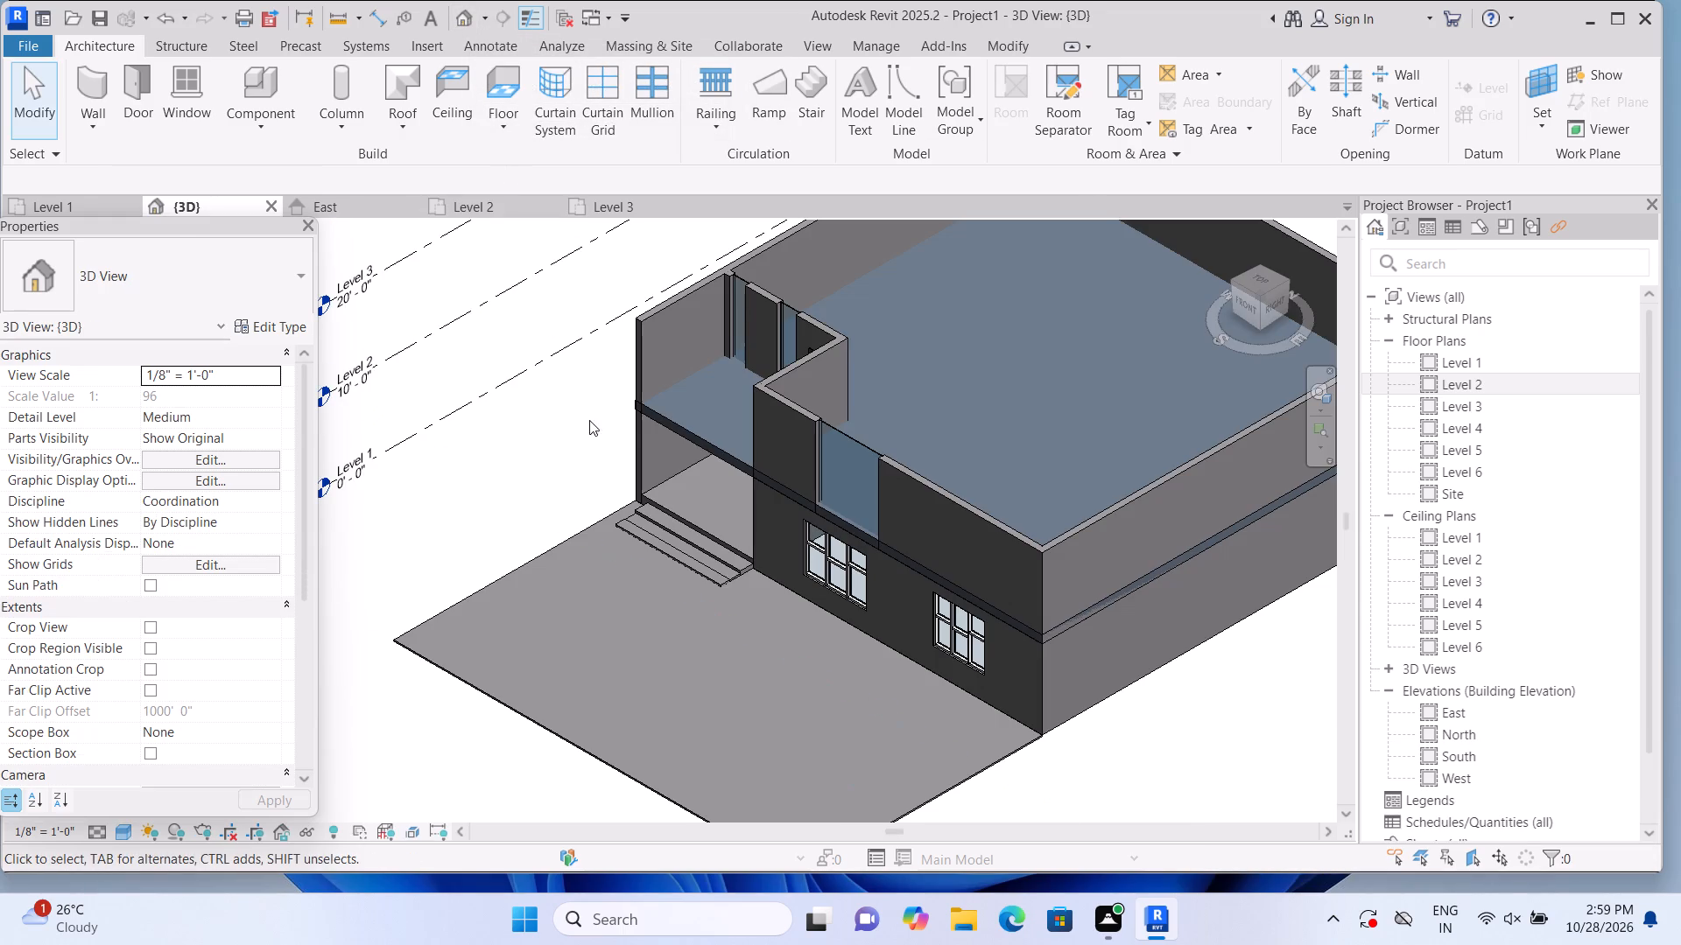
{"action": "scroll", "coordinate": [651, 497], "scroll_direction": "up", "scroll_amount": 1}
{"action": "scroll", "coordinate": [460, 464], "scroll_direction": "up", "scroll_amount": 1}
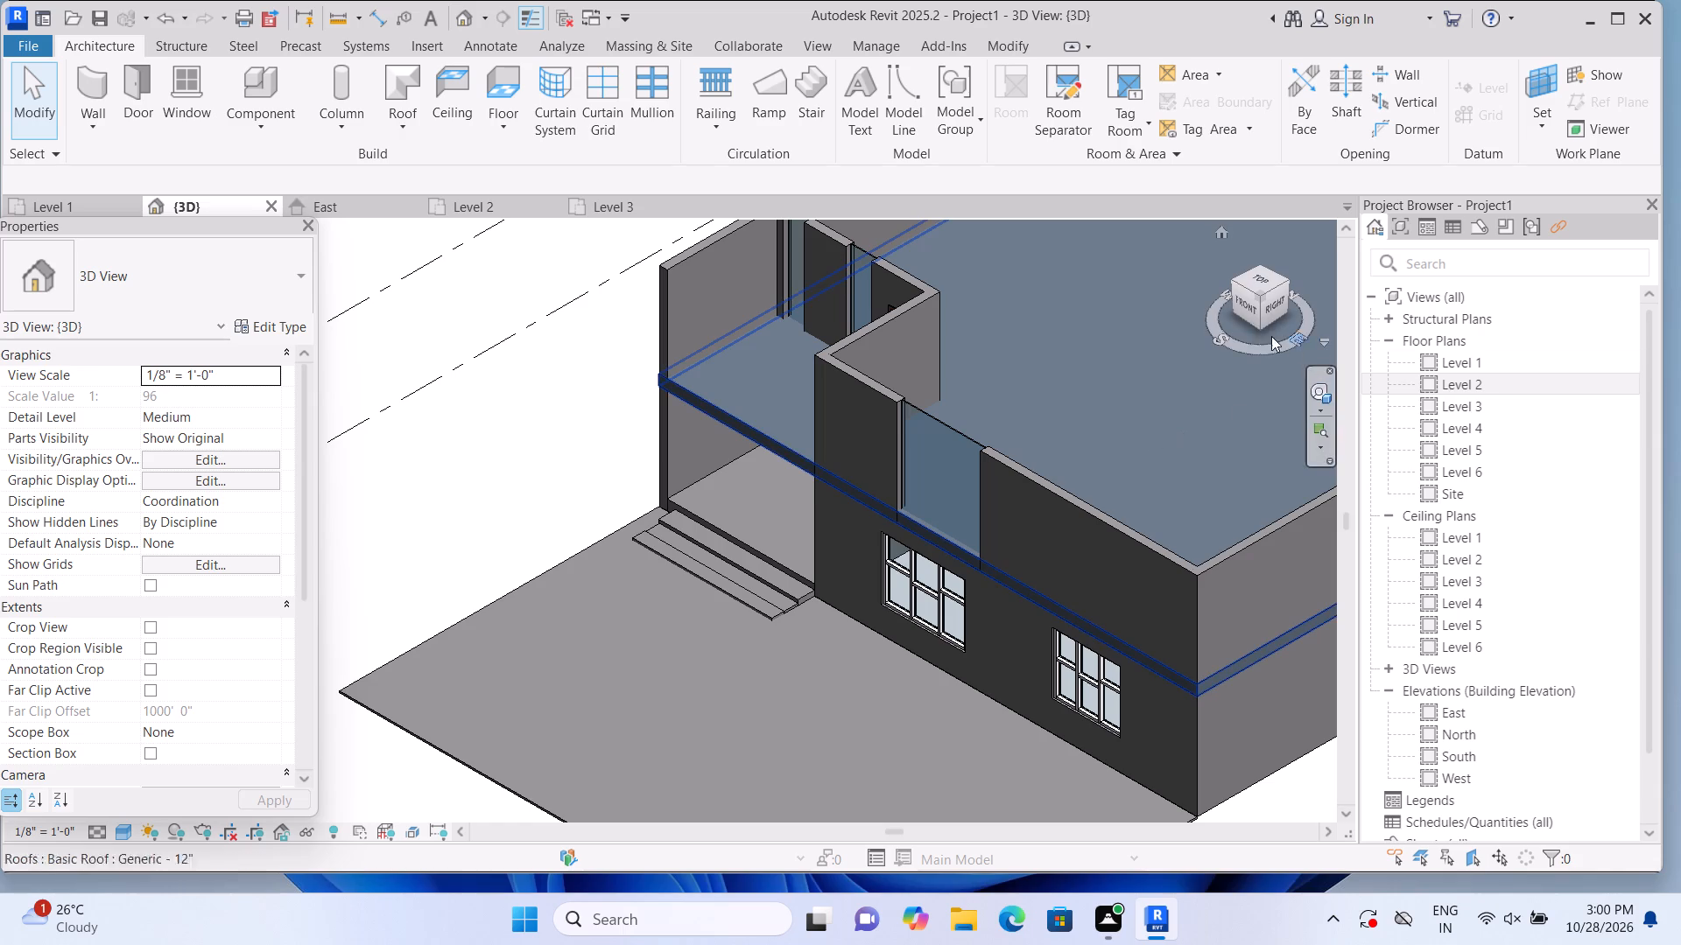
{"action": "left_click", "coordinate": [1245, 311]}
{"action": "scroll", "coordinate": [745, 509], "scroll_direction": "up", "scroll_amount": 1}
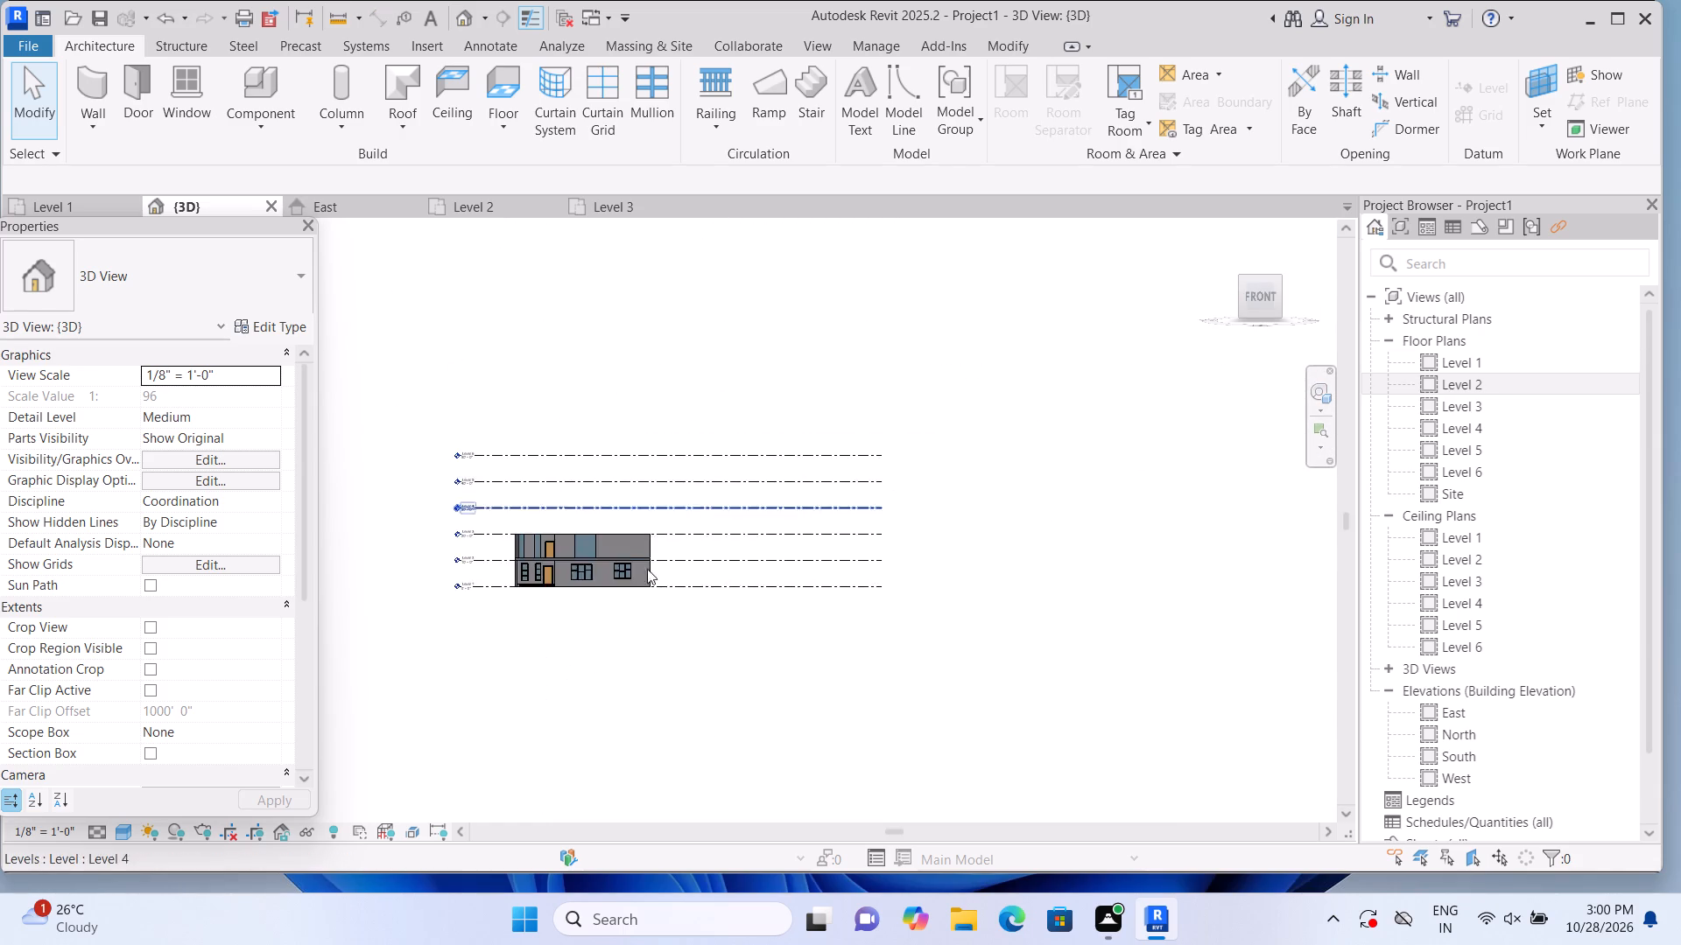
{"action": "scroll", "coordinate": [512, 616], "scroll_direction": "up", "scroll_amount": 8}
{"action": "scroll", "coordinate": [580, 546], "scroll_direction": "up", "scroll_amount": 1}
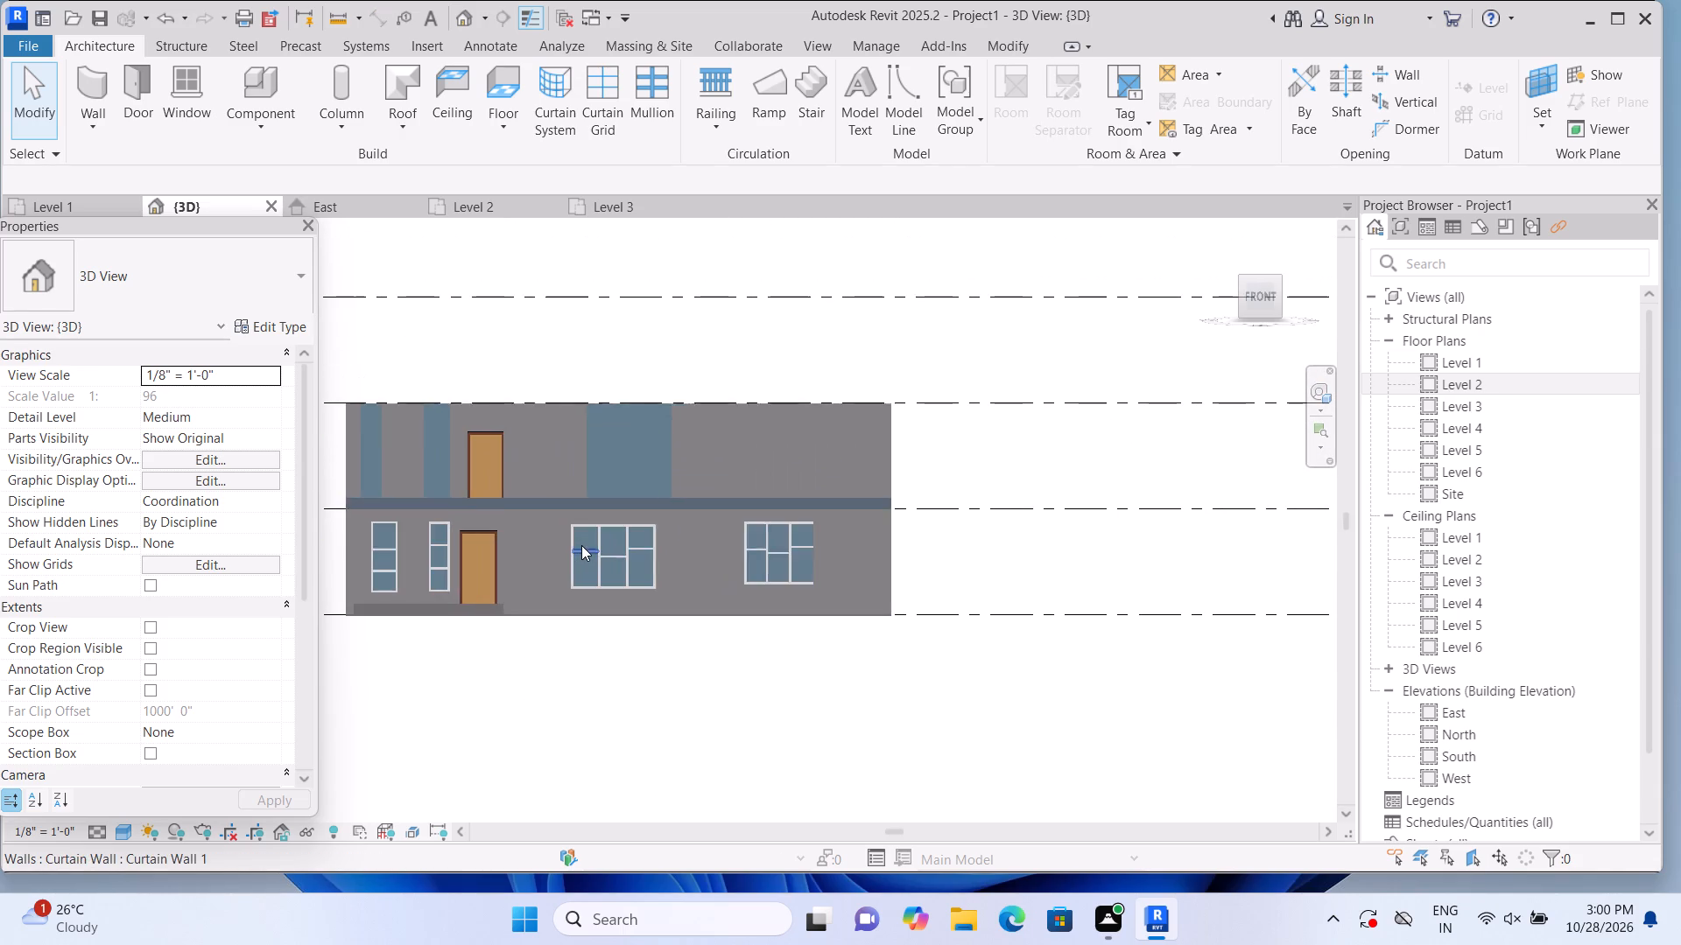
{"action": "left_click", "coordinate": [616, 476]}
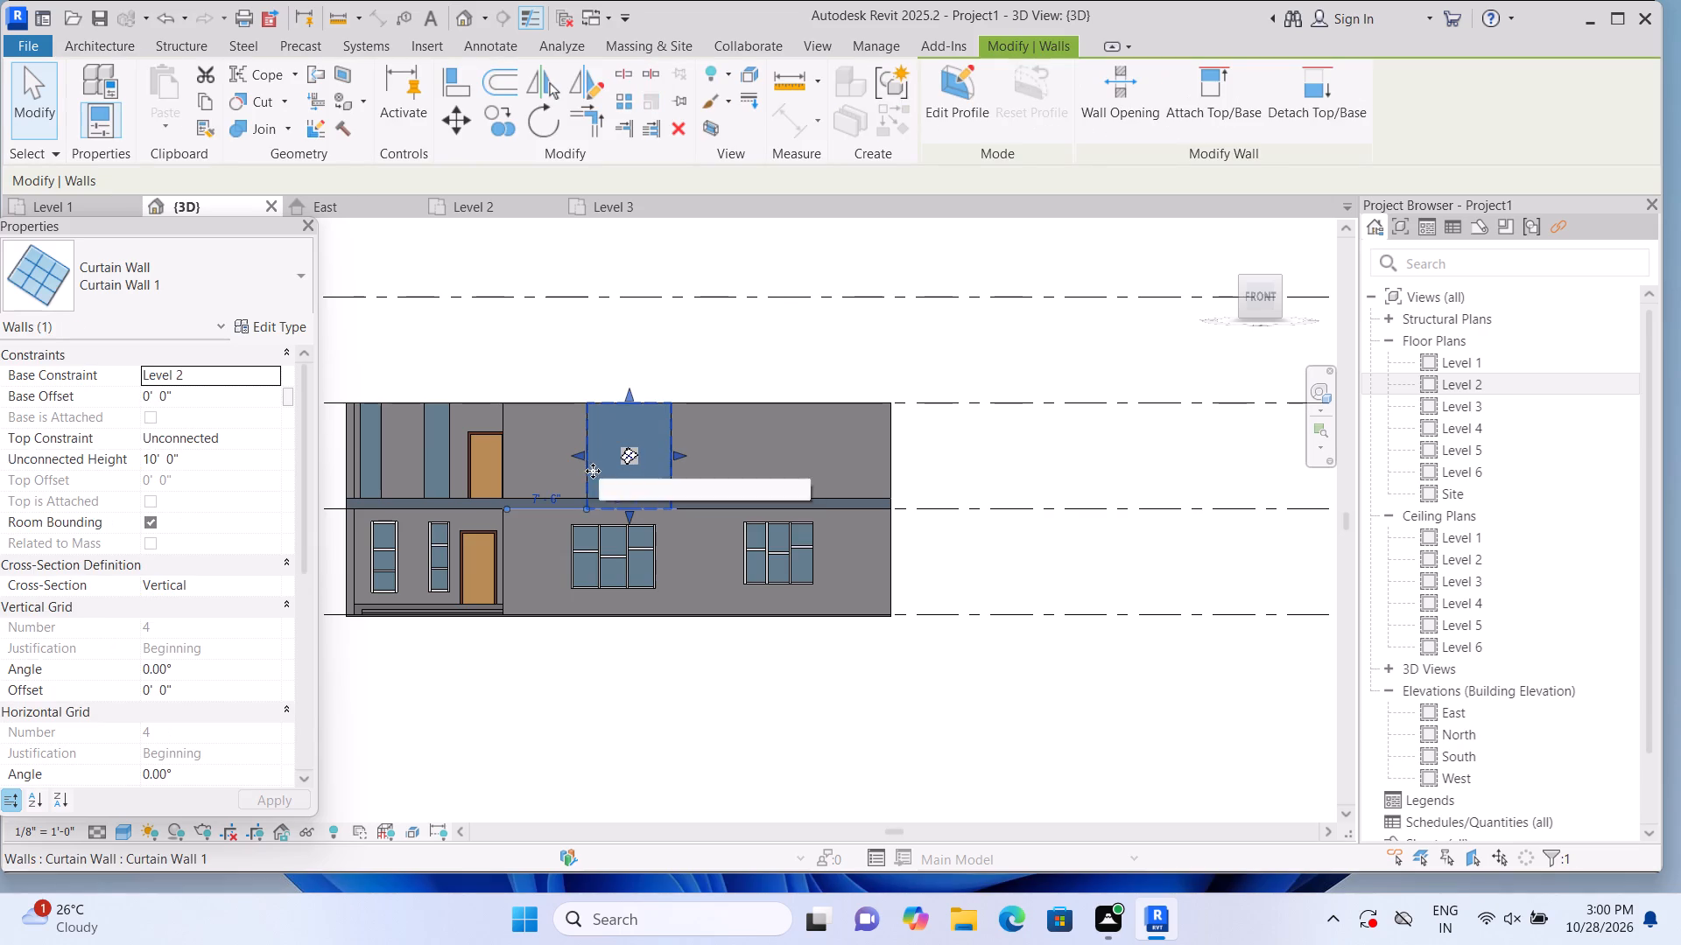
{"action": "scroll", "coordinate": [569, 453], "scroll_direction": "up", "scroll_amount": 2}
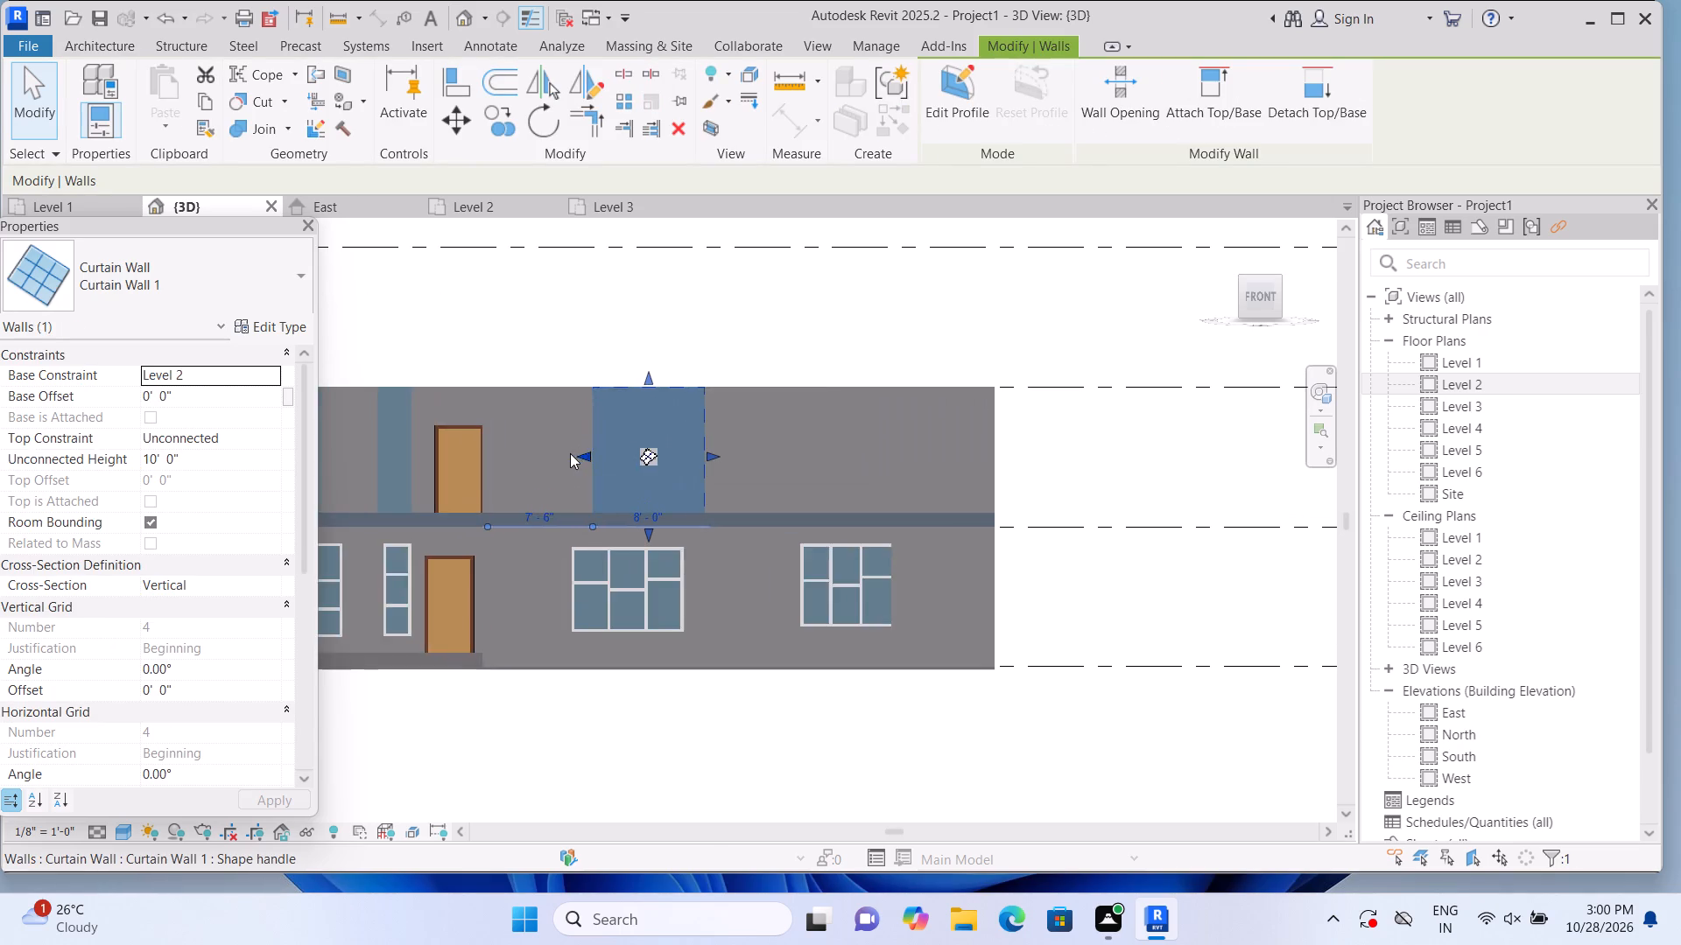
{"action": "left_click_drag", "start_coordinate": [583, 452], "coordinate": [568, 450]}
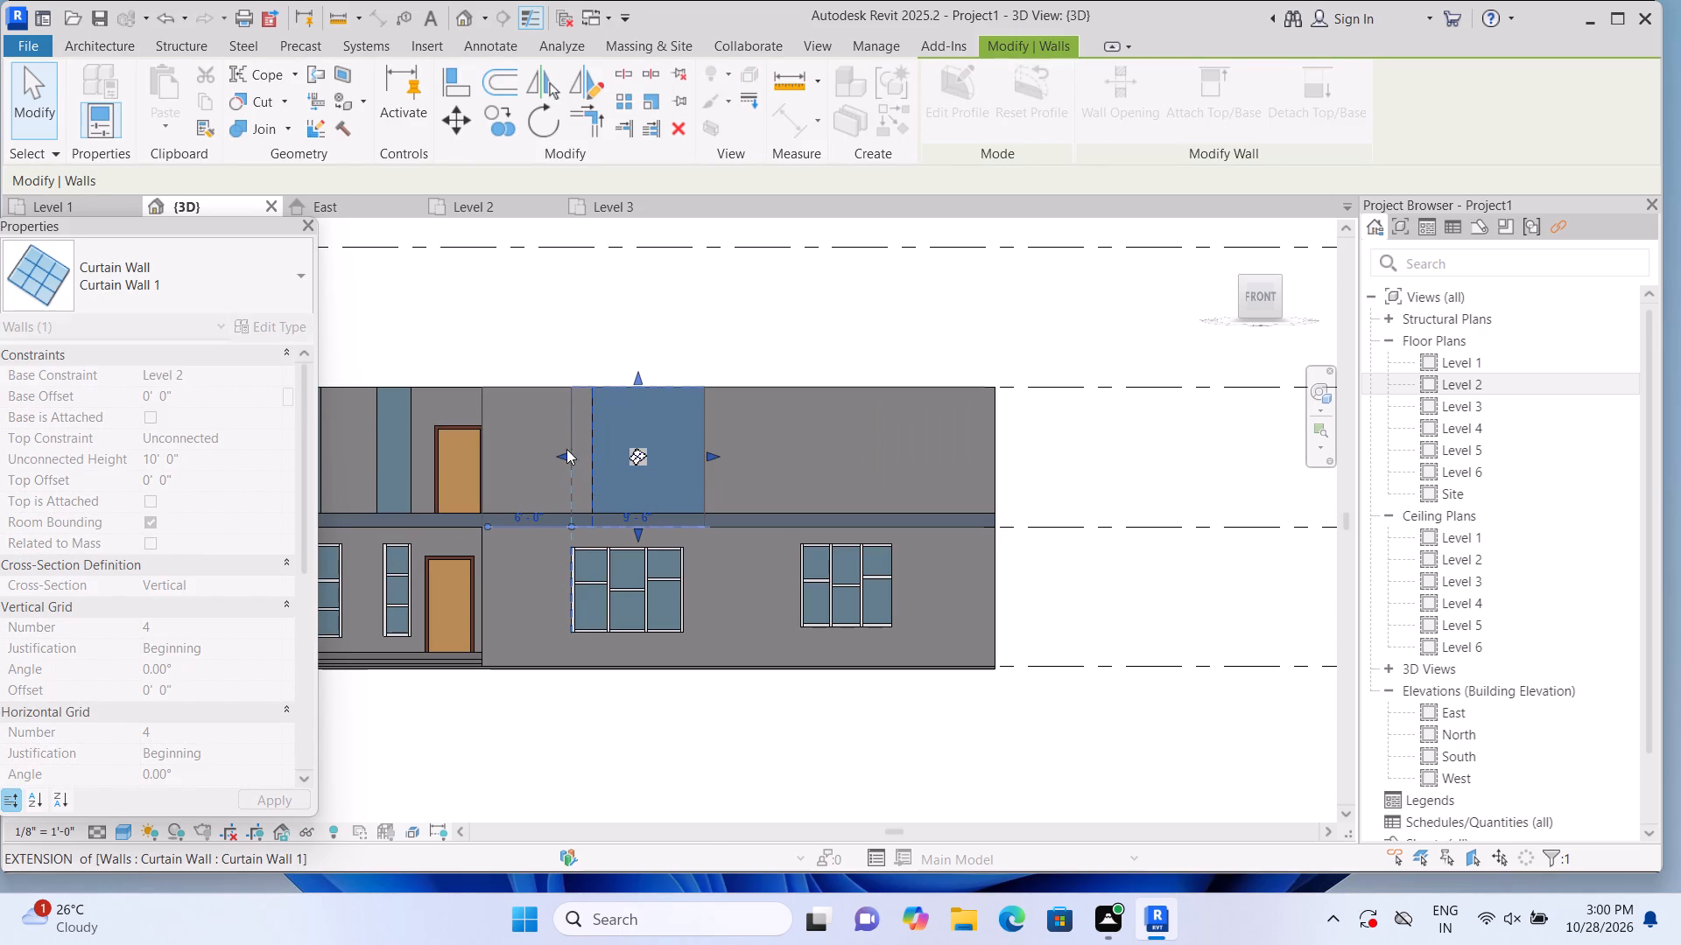
{"action": "left_click_drag", "start_coordinate": [714, 453], "coordinate": [702, 453]}
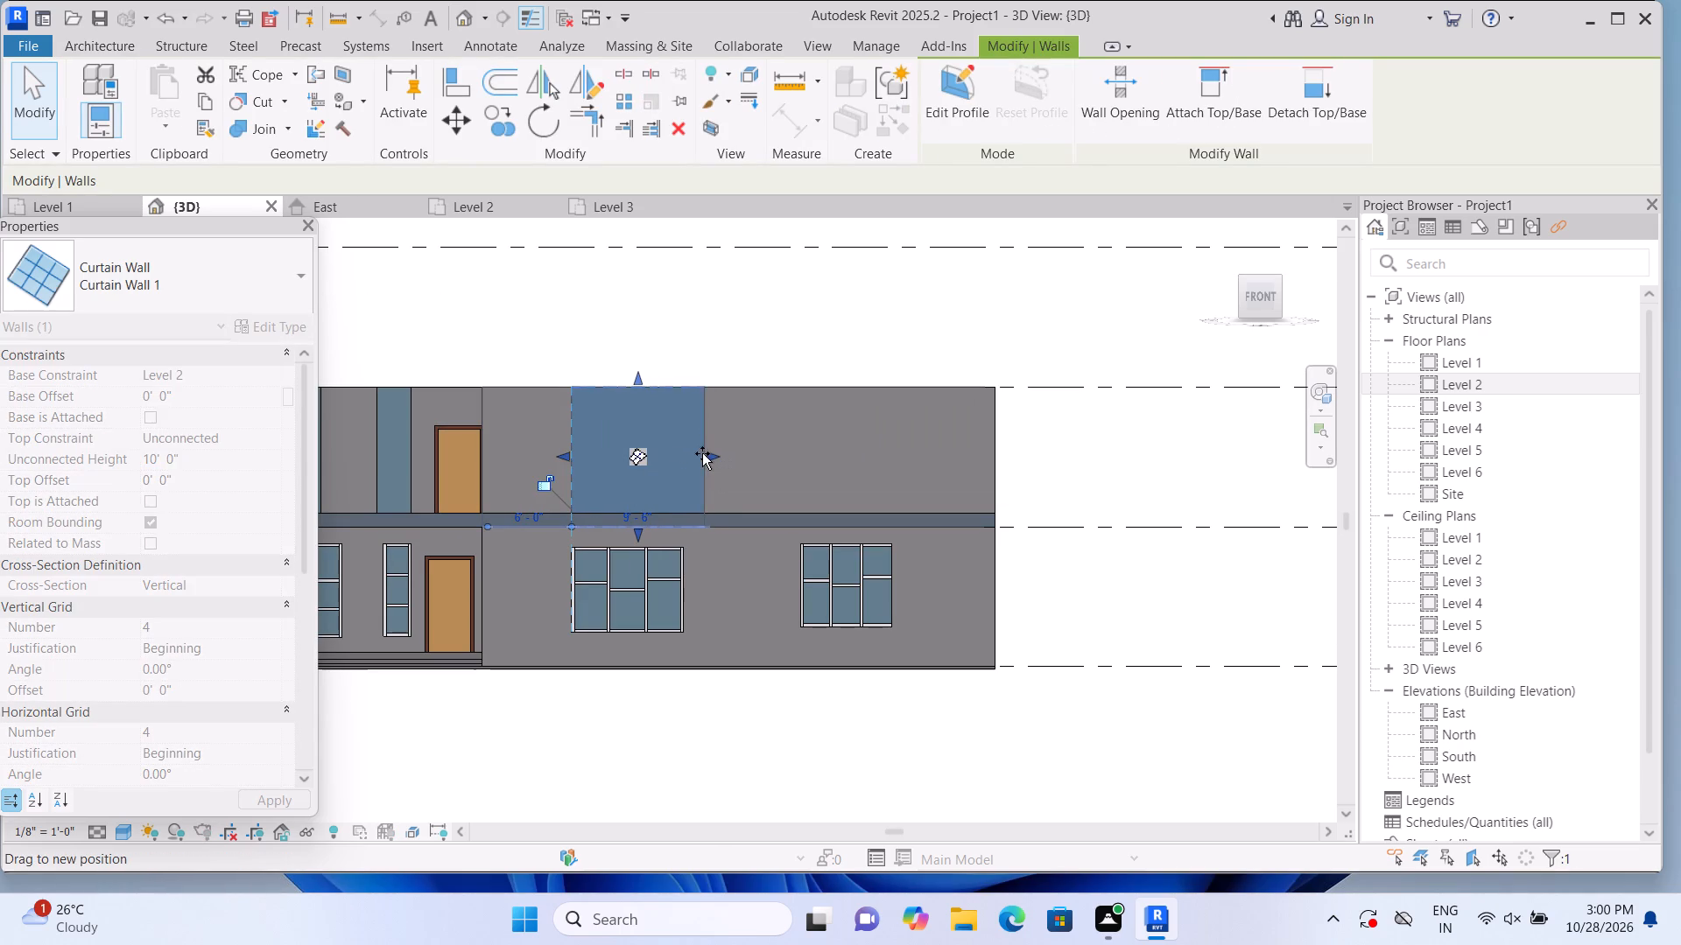
{"action": "left_click_drag", "start_coordinate": [702, 453], "coordinate": [691, 453]}
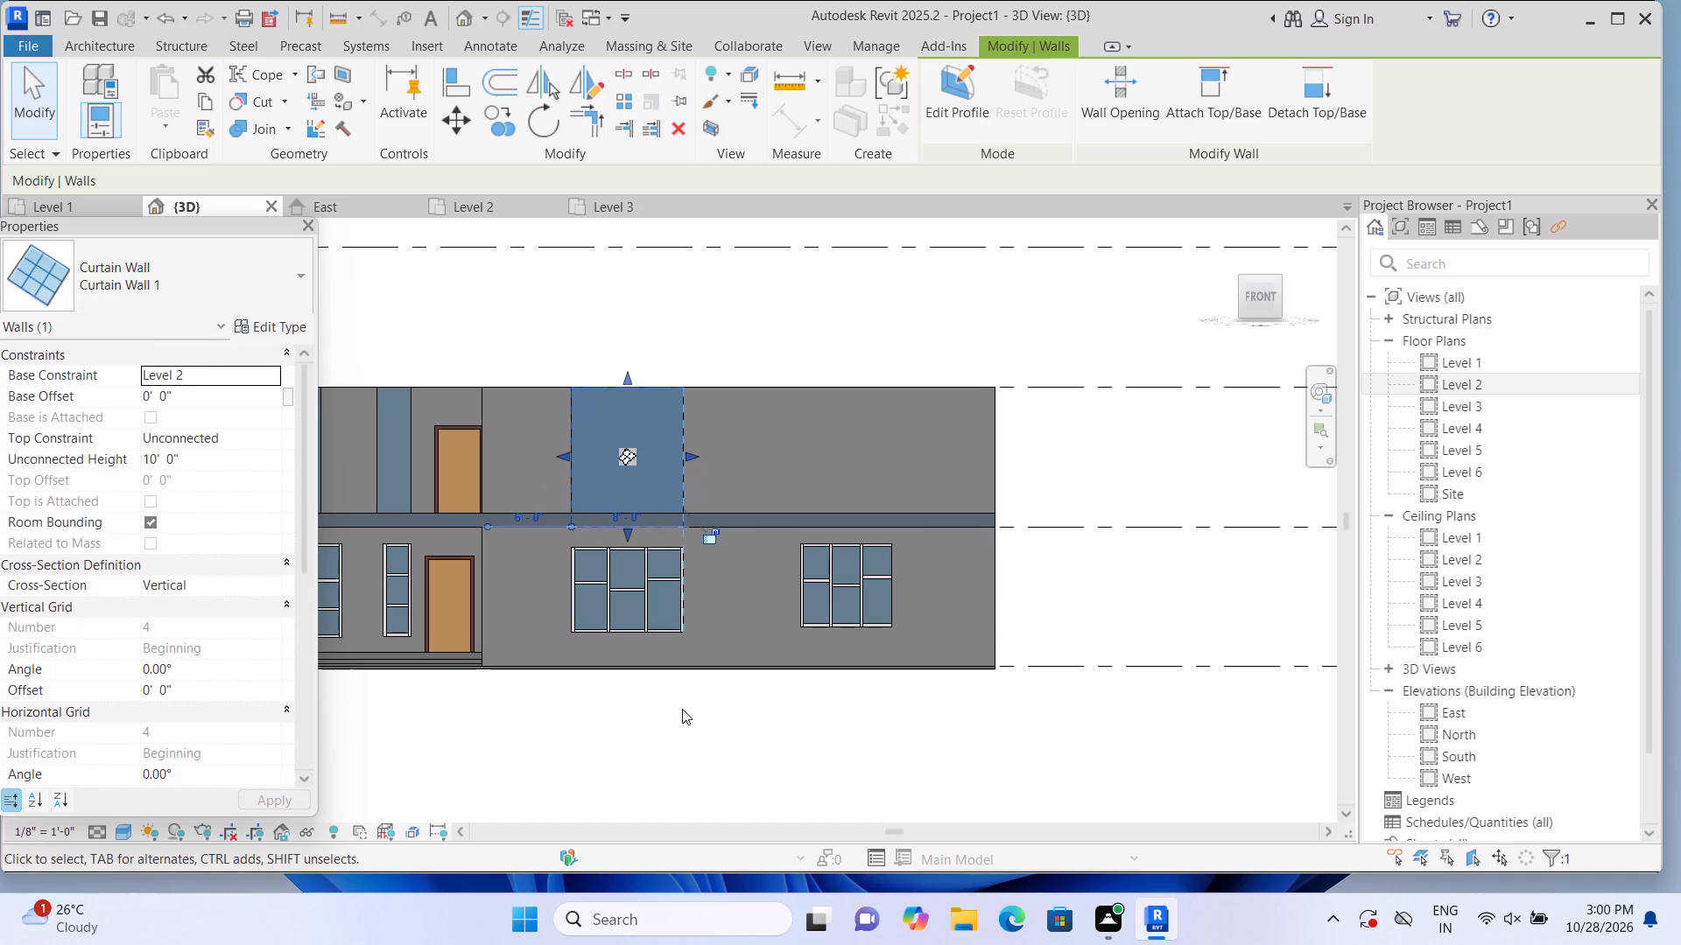
{"action": "left_click", "coordinate": [680, 709]}
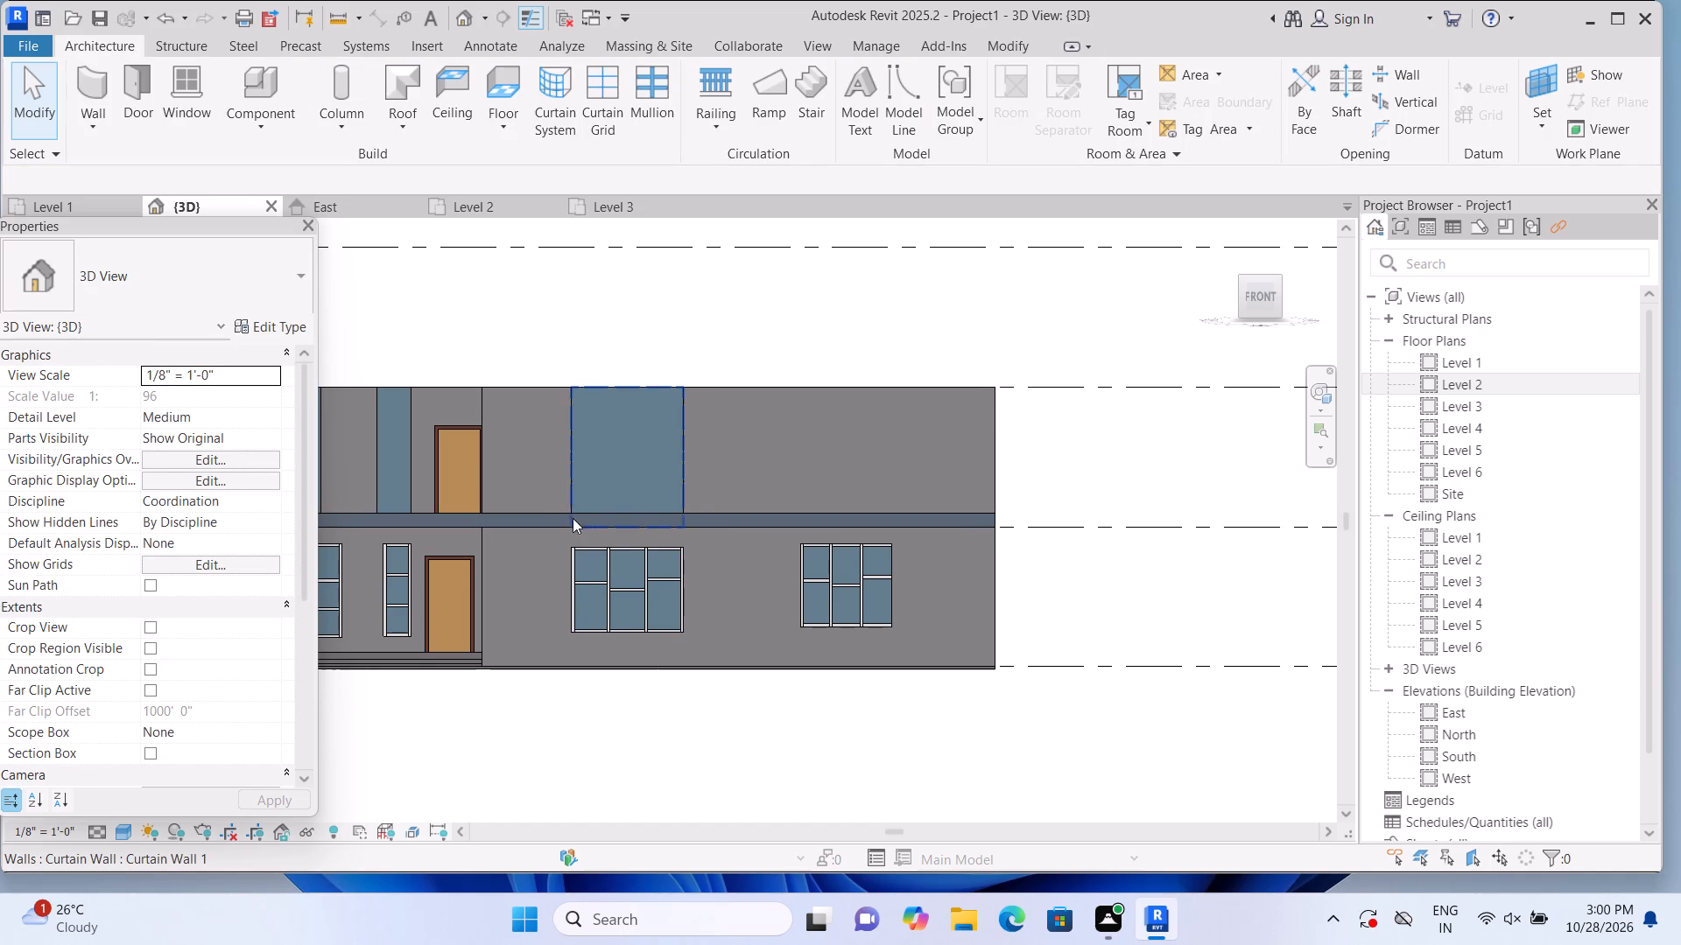
Fine-tune the same curtain wall's side edges against the outer frame edges of the Level 1 window below.
{"action": "left_click", "coordinate": [571, 493]}
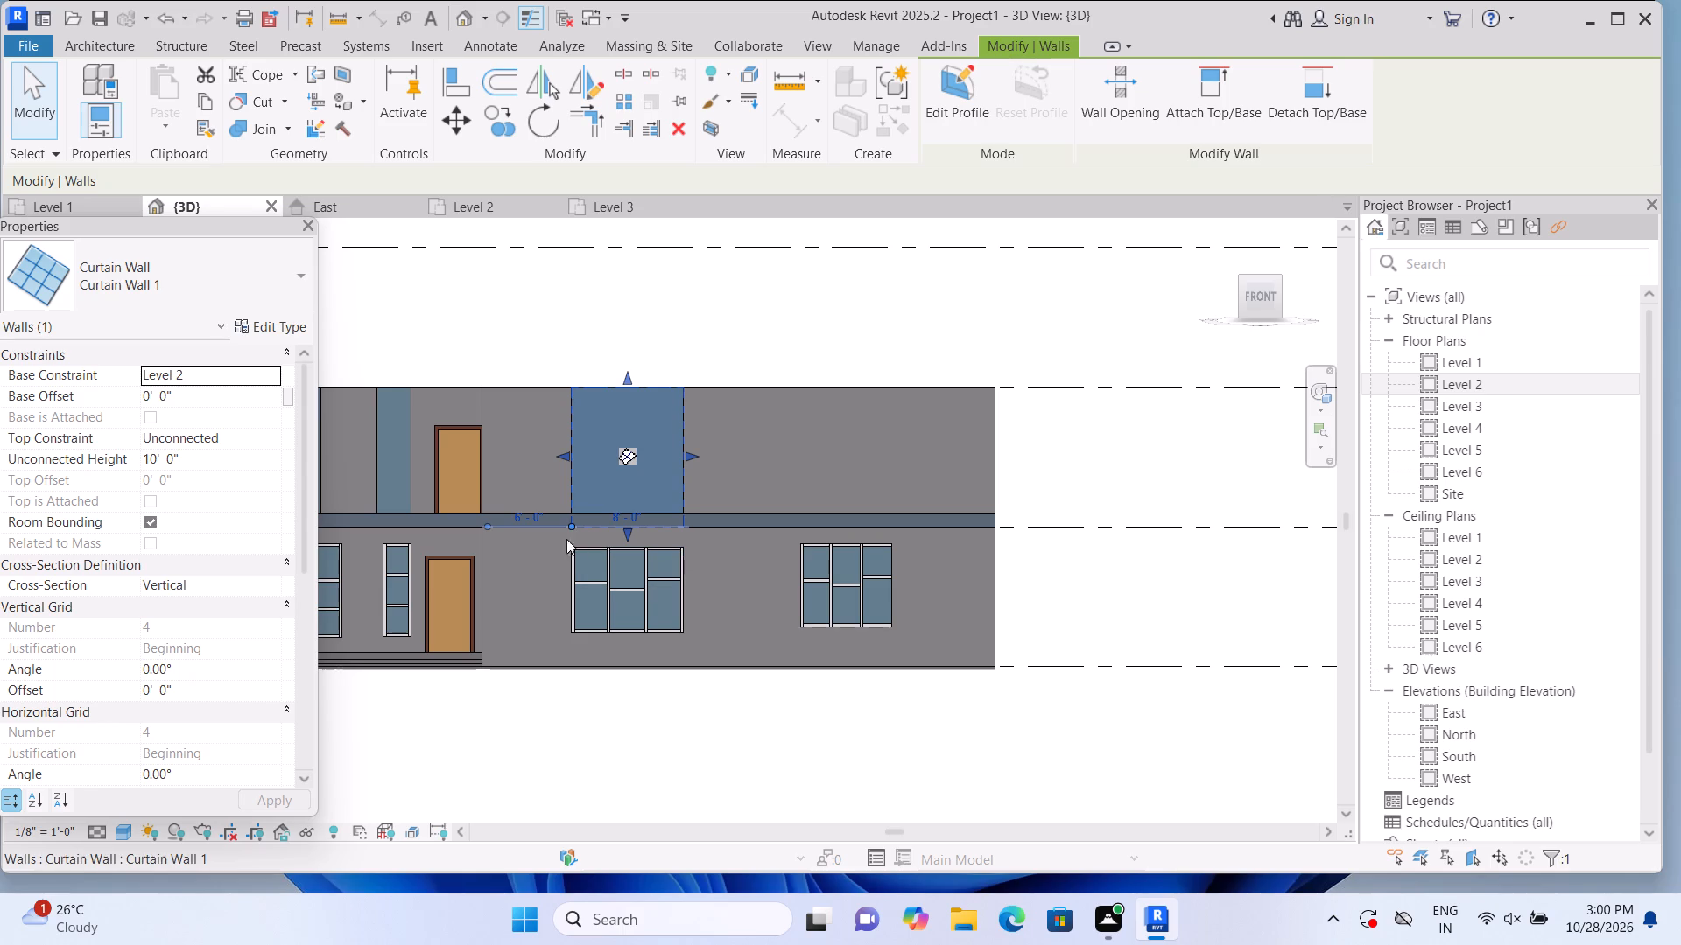
{"action": "scroll", "coordinate": [558, 461], "scroll_direction": "up", "scroll_amount": 4}
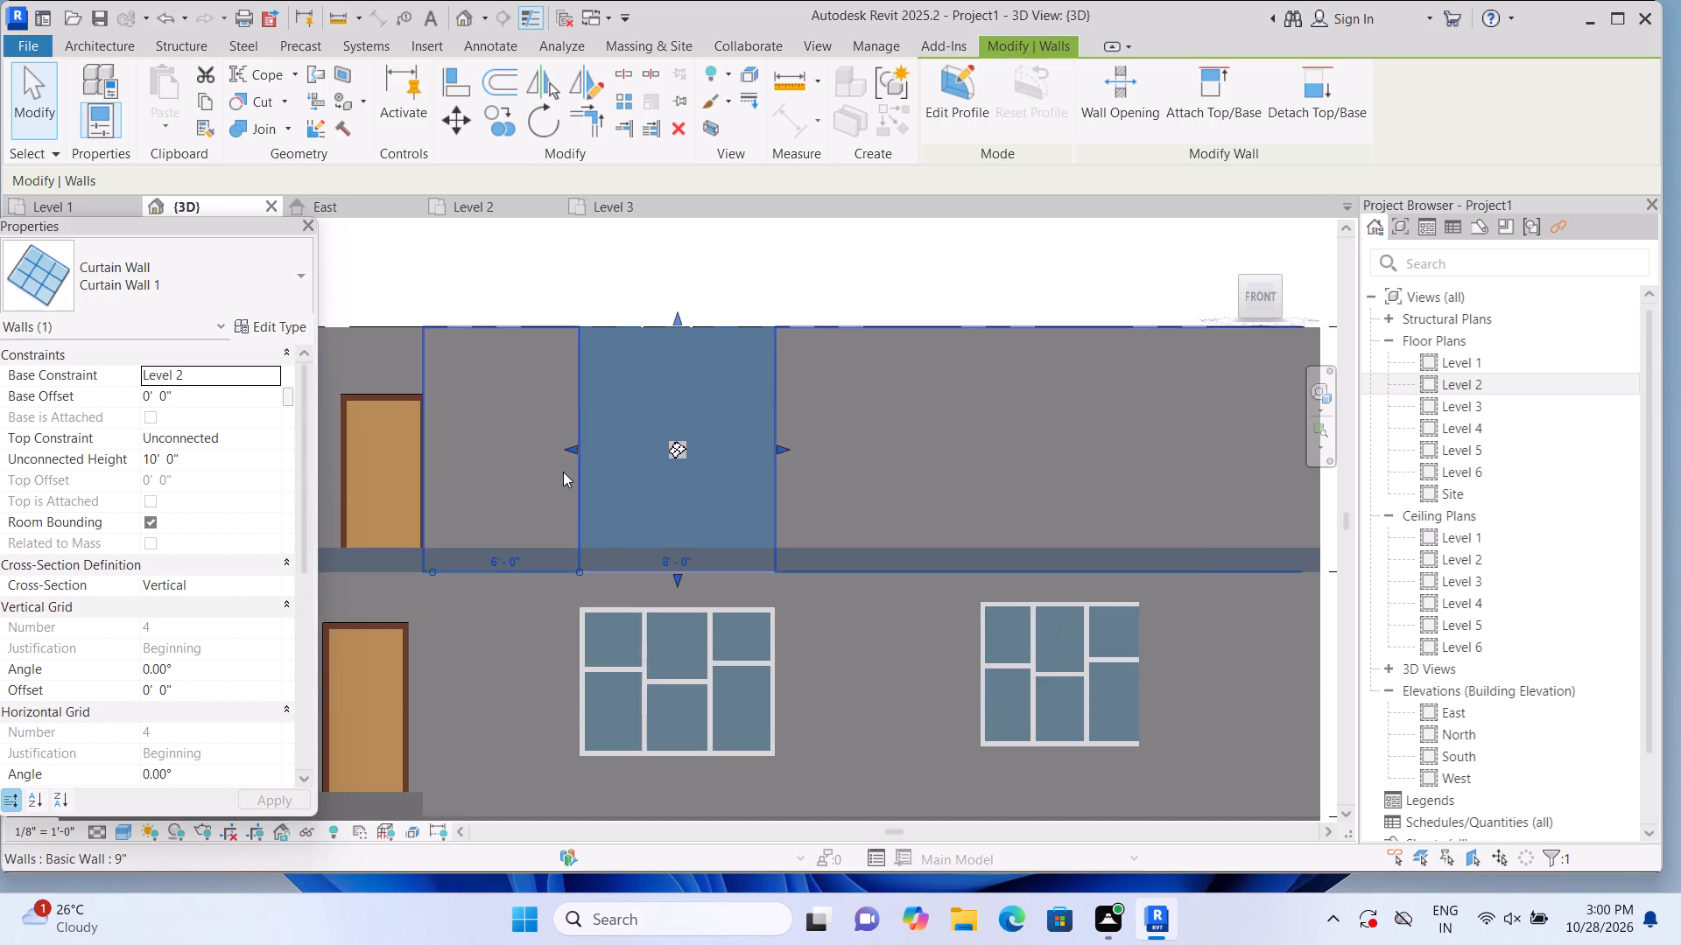
{"action": "scroll", "coordinate": [565, 569], "scroll_direction": "up", "scroll_amount": 2}
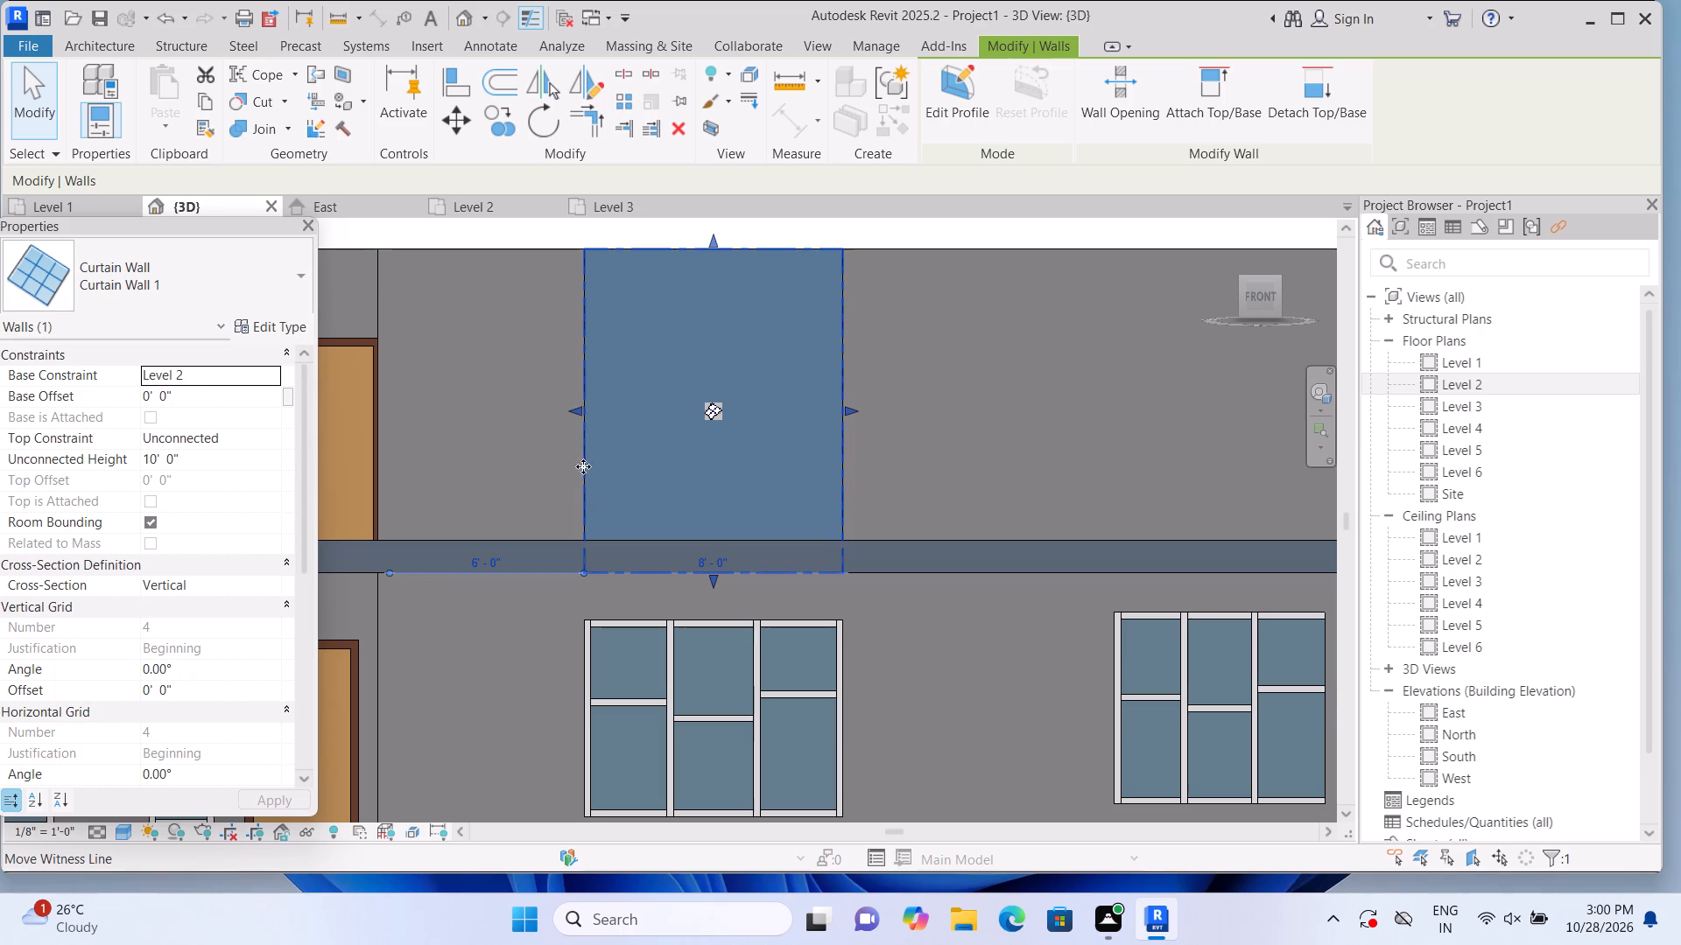
{"action": "left_click_drag", "start_coordinate": [575, 409], "coordinate": [580, 409]}
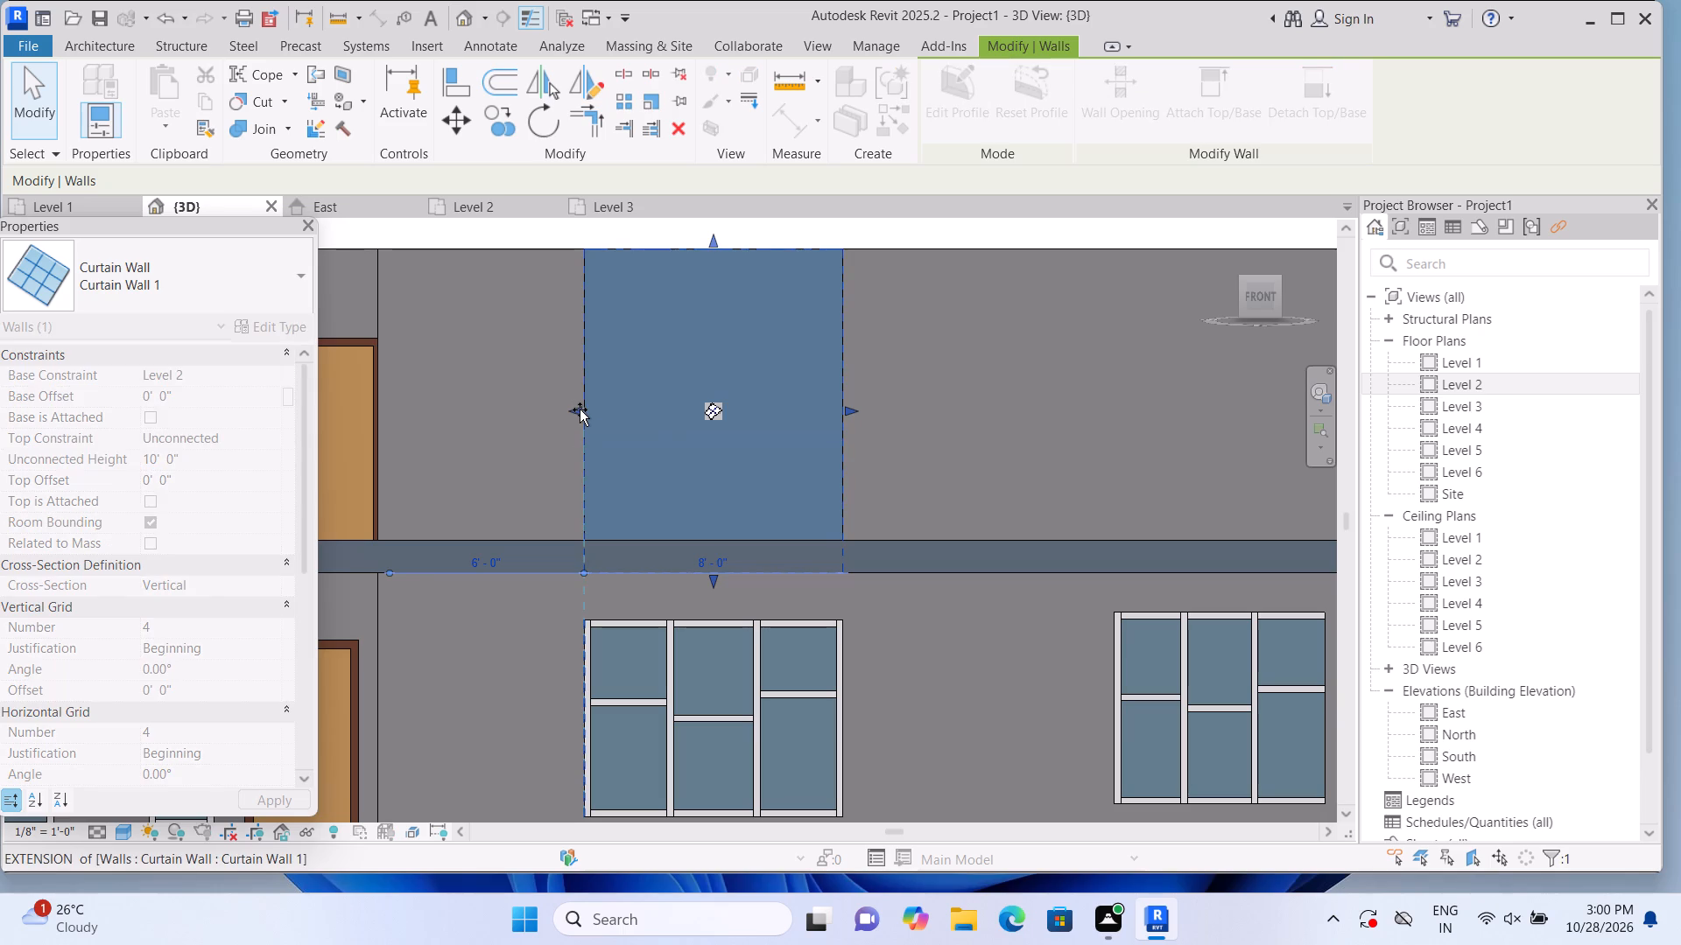
{"action": "left_click_drag", "start_coordinate": [580, 409], "coordinate": [592, 418]}
{"action": "scroll", "coordinate": [578, 413], "scroll_direction": "up", "scroll_amount": 1}
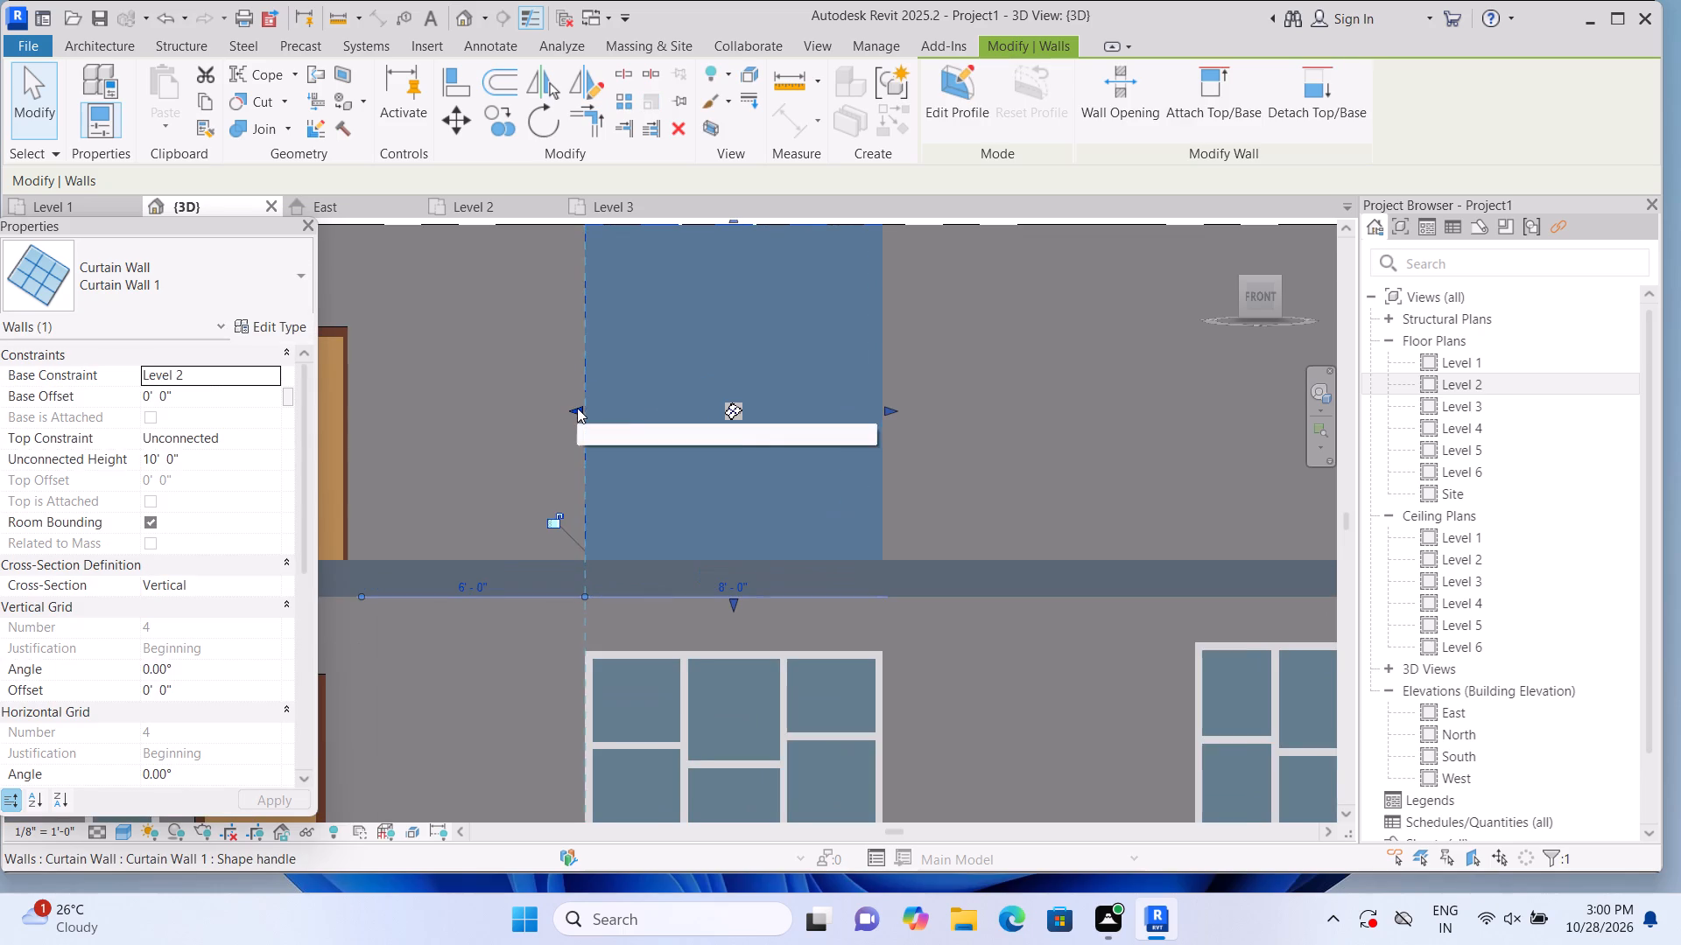
{"action": "left_click_drag", "start_coordinate": [577, 408], "coordinate": [593, 415]}
{"action": "scroll", "coordinate": [576, 415], "scroll_direction": "up", "scroll_amount": 1}
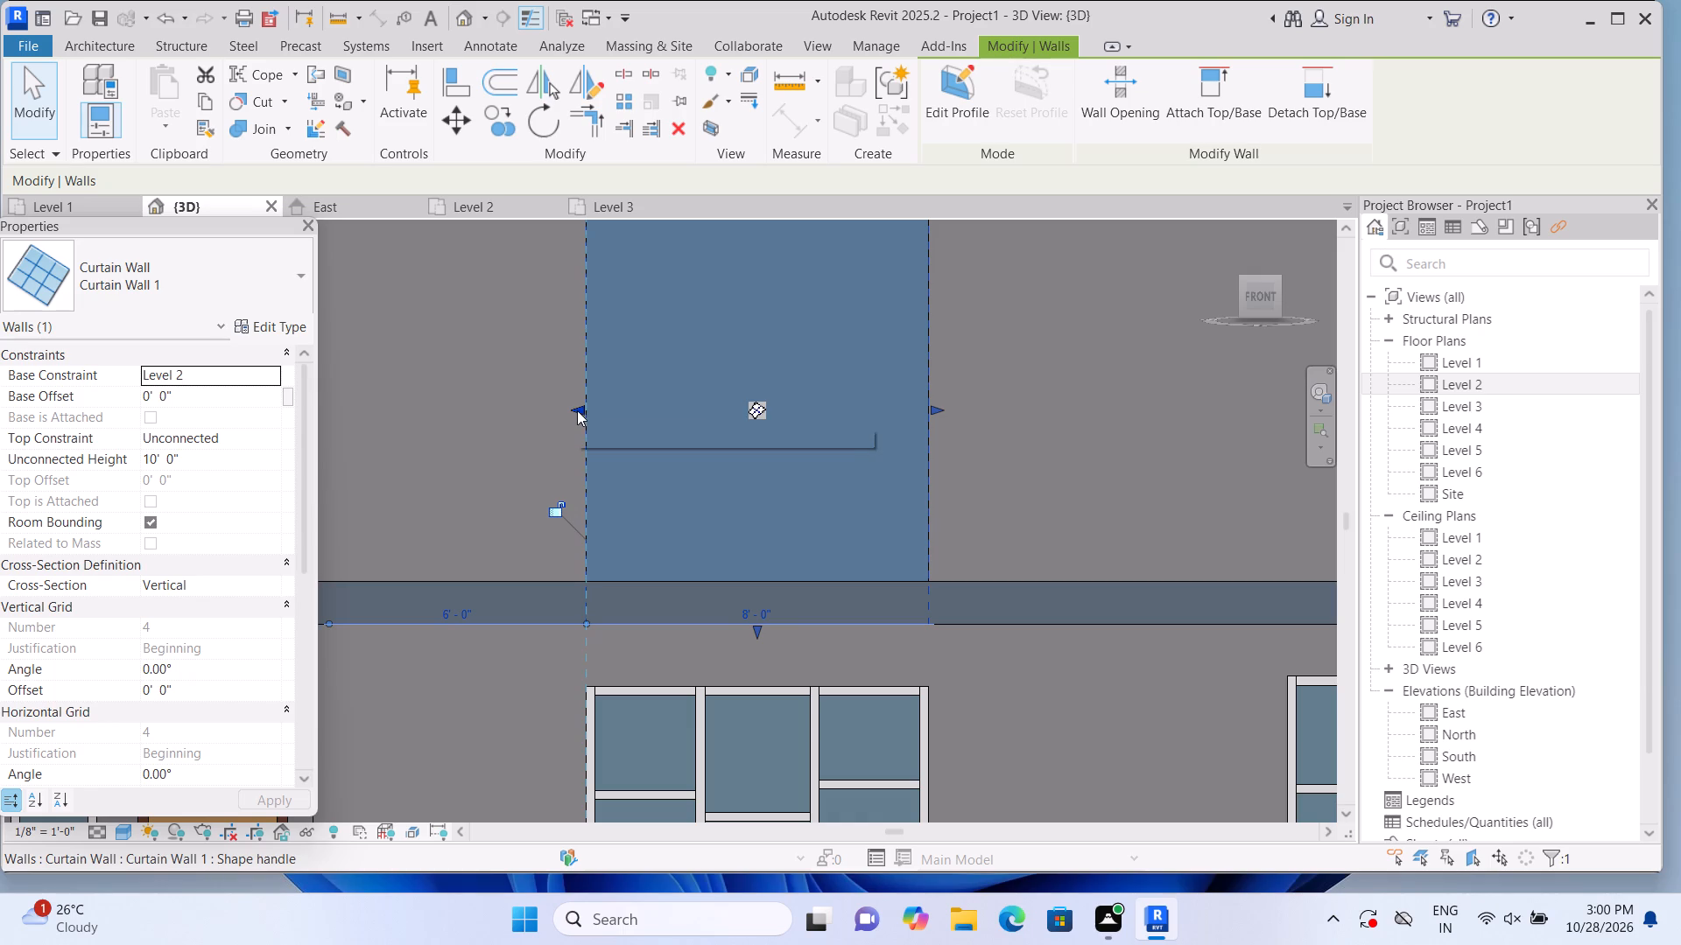
{"action": "left_click_drag", "start_coordinate": [576, 409], "coordinate": [585, 416]}
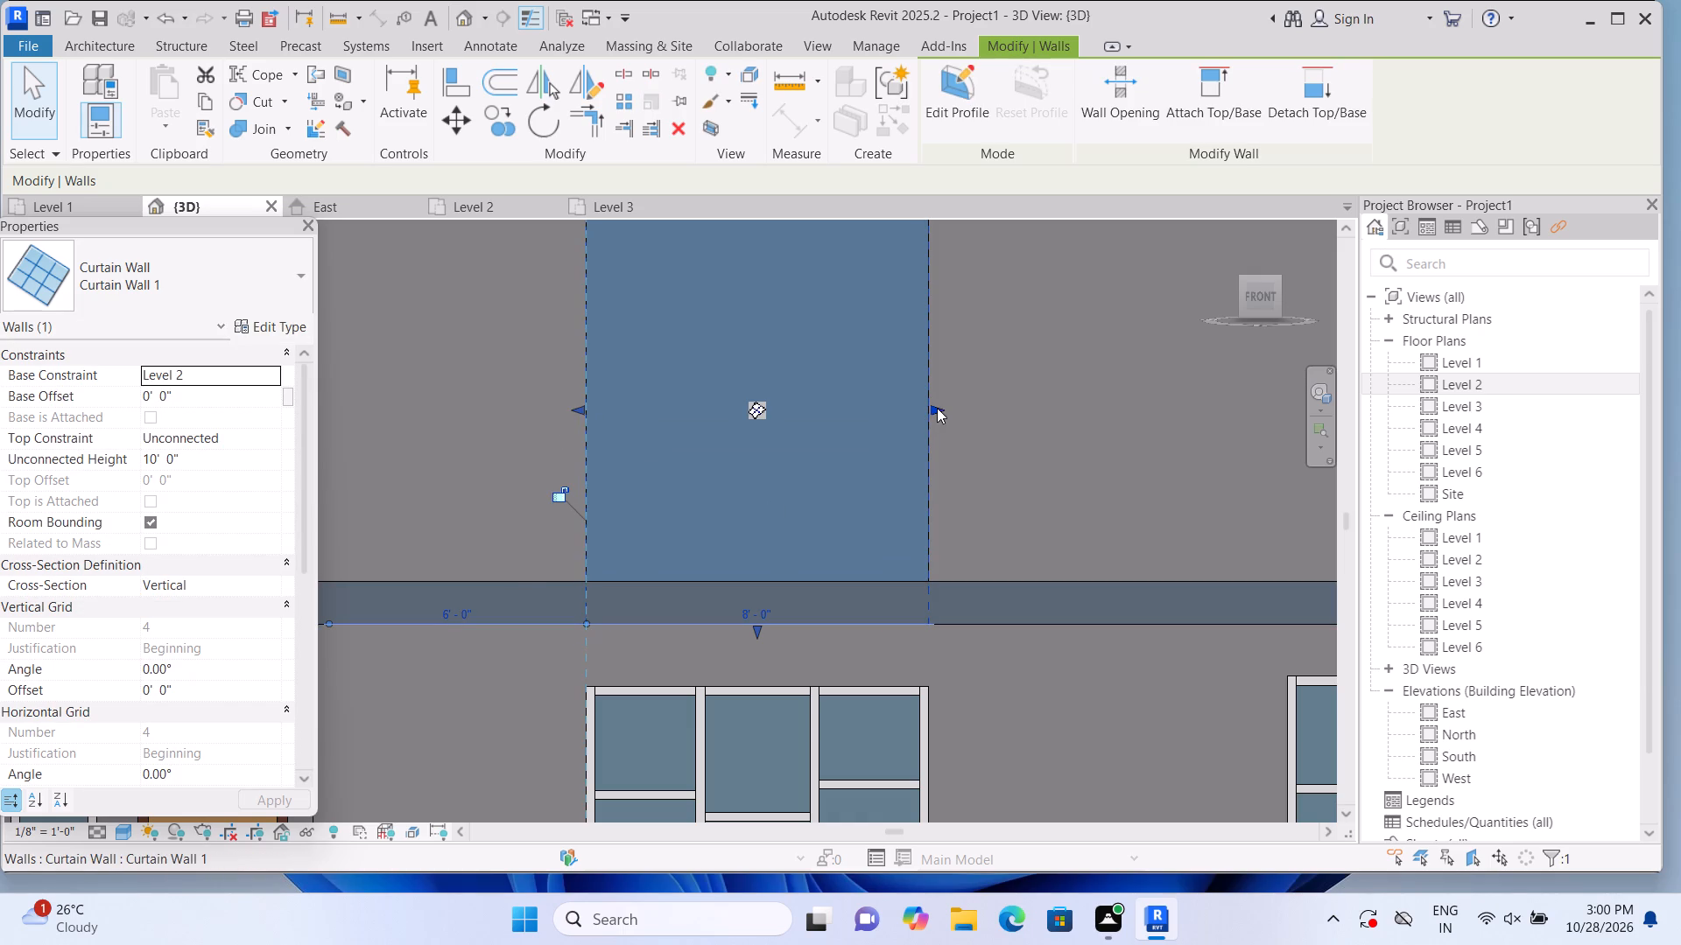
{"action": "left_click", "coordinate": [937, 408]}
{"action": "scroll", "coordinate": [981, 430], "scroll_direction": "down", "scroll_amount": 4}
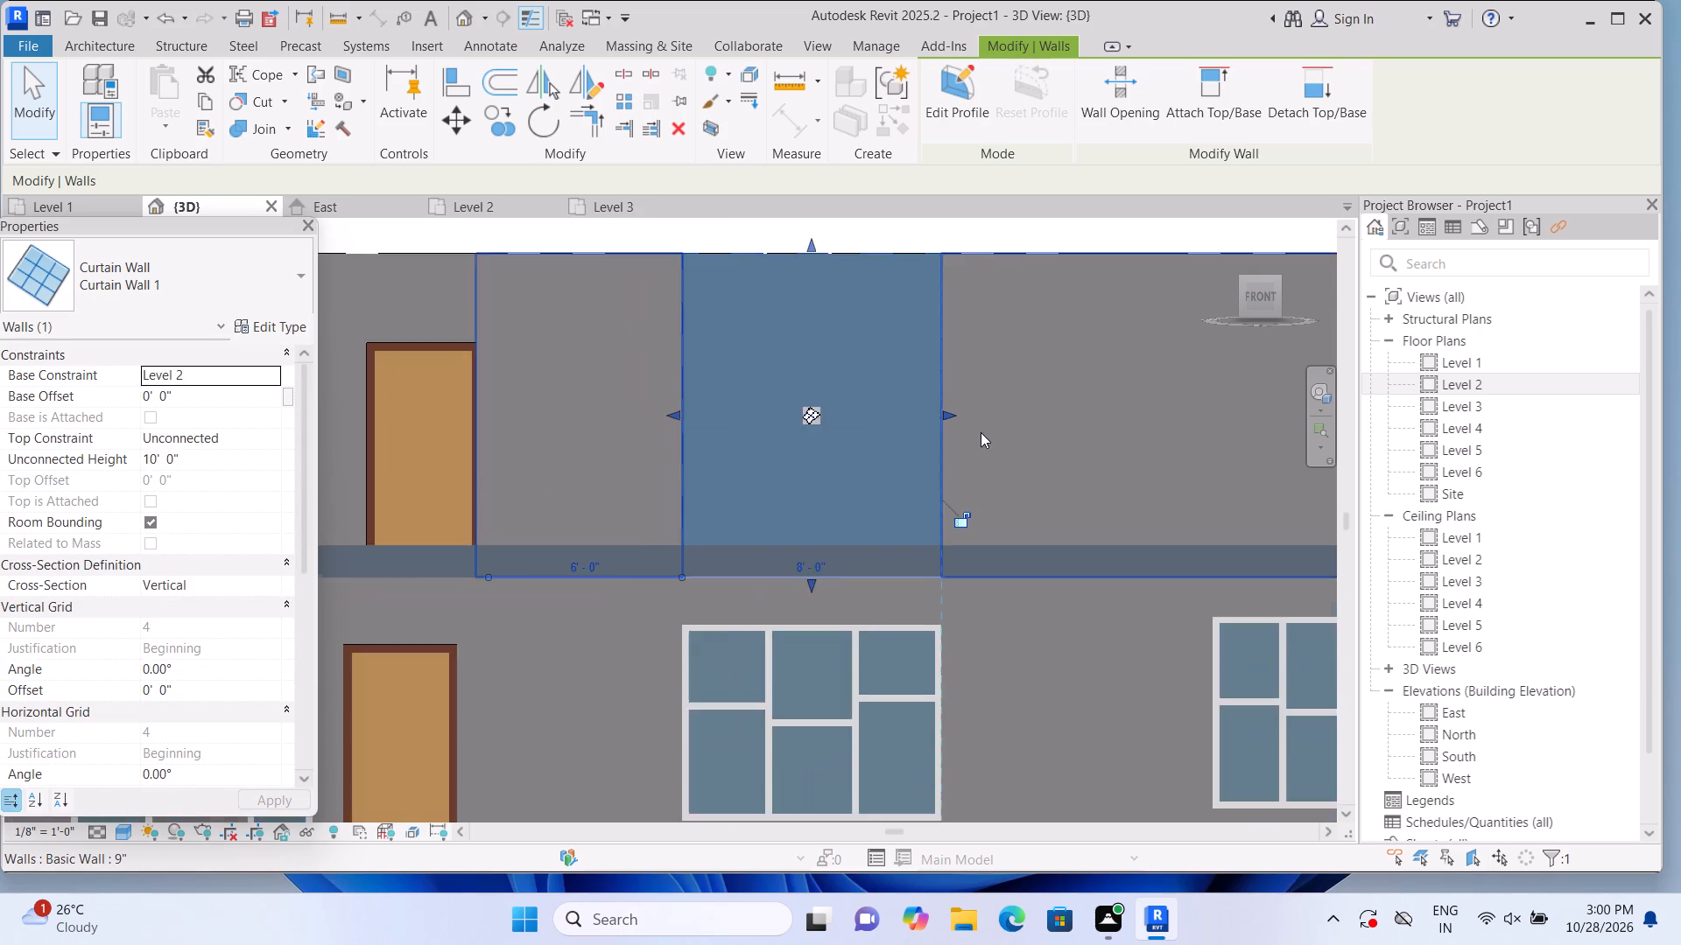
{"action": "scroll", "coordinate": [981, 432], "scroll_direction": "down", "scroll_amount": 1}
{"action": "left_click", "coordinate": [1052, 270]}
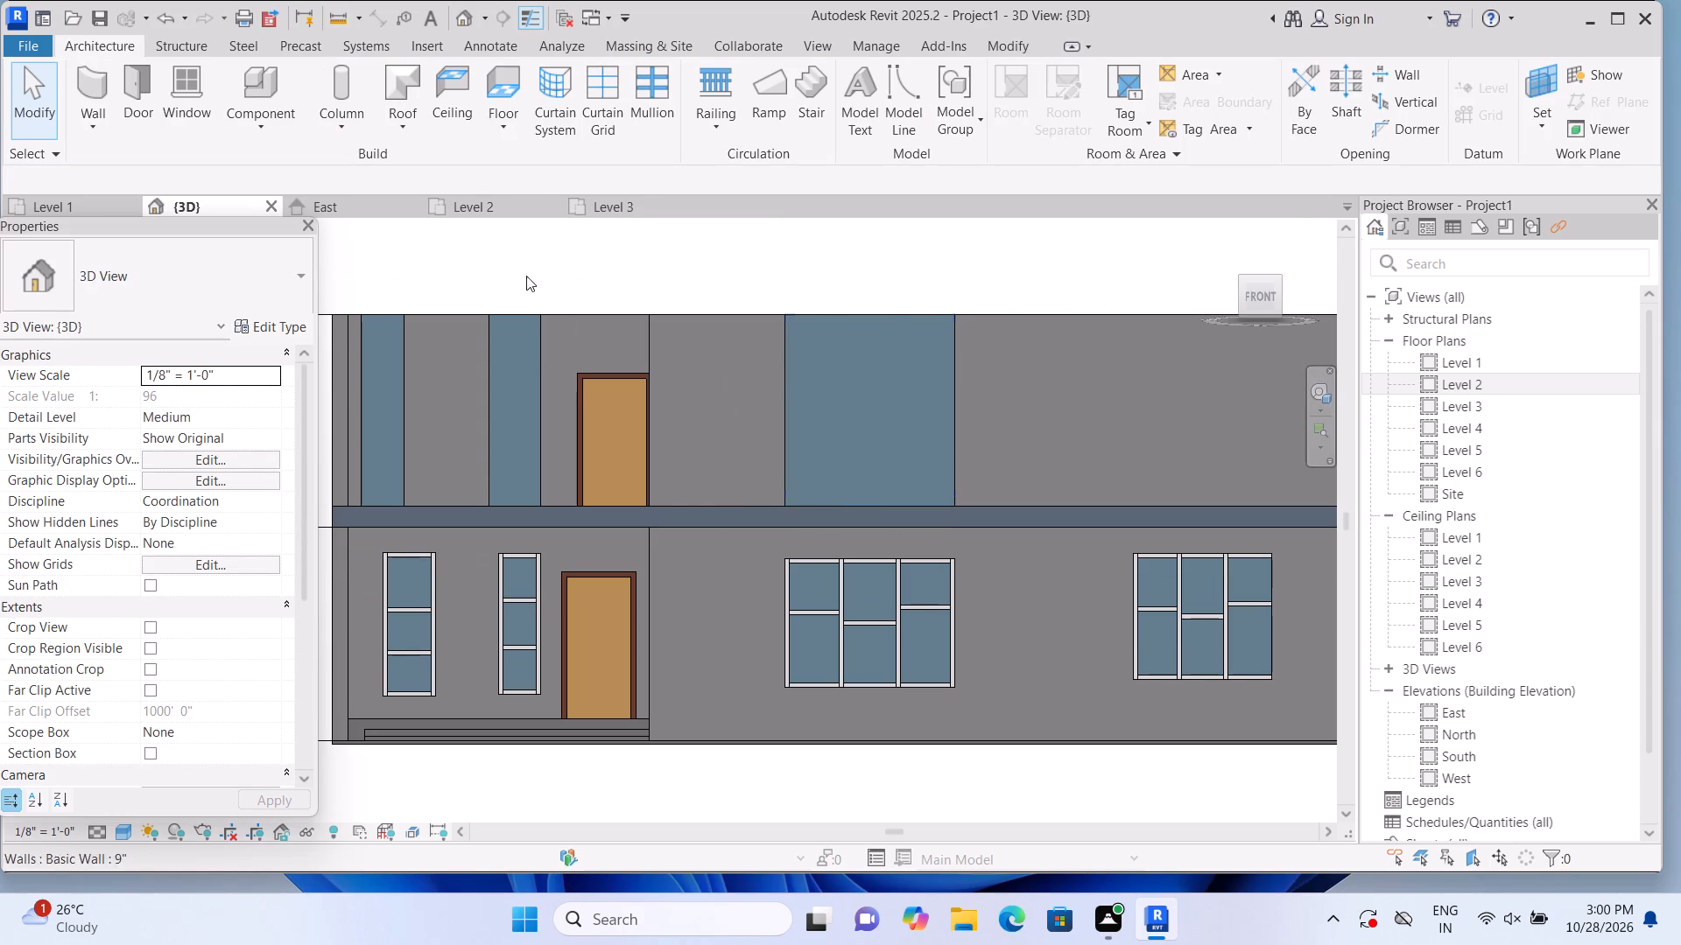
In the Level 2 plan, draw a second 8'-0" Curtain Wall 1 segment along the front wall, starting 16'-0" from the east wall centerline.
{"action": "left_click", "coordinate": [460, 15]}
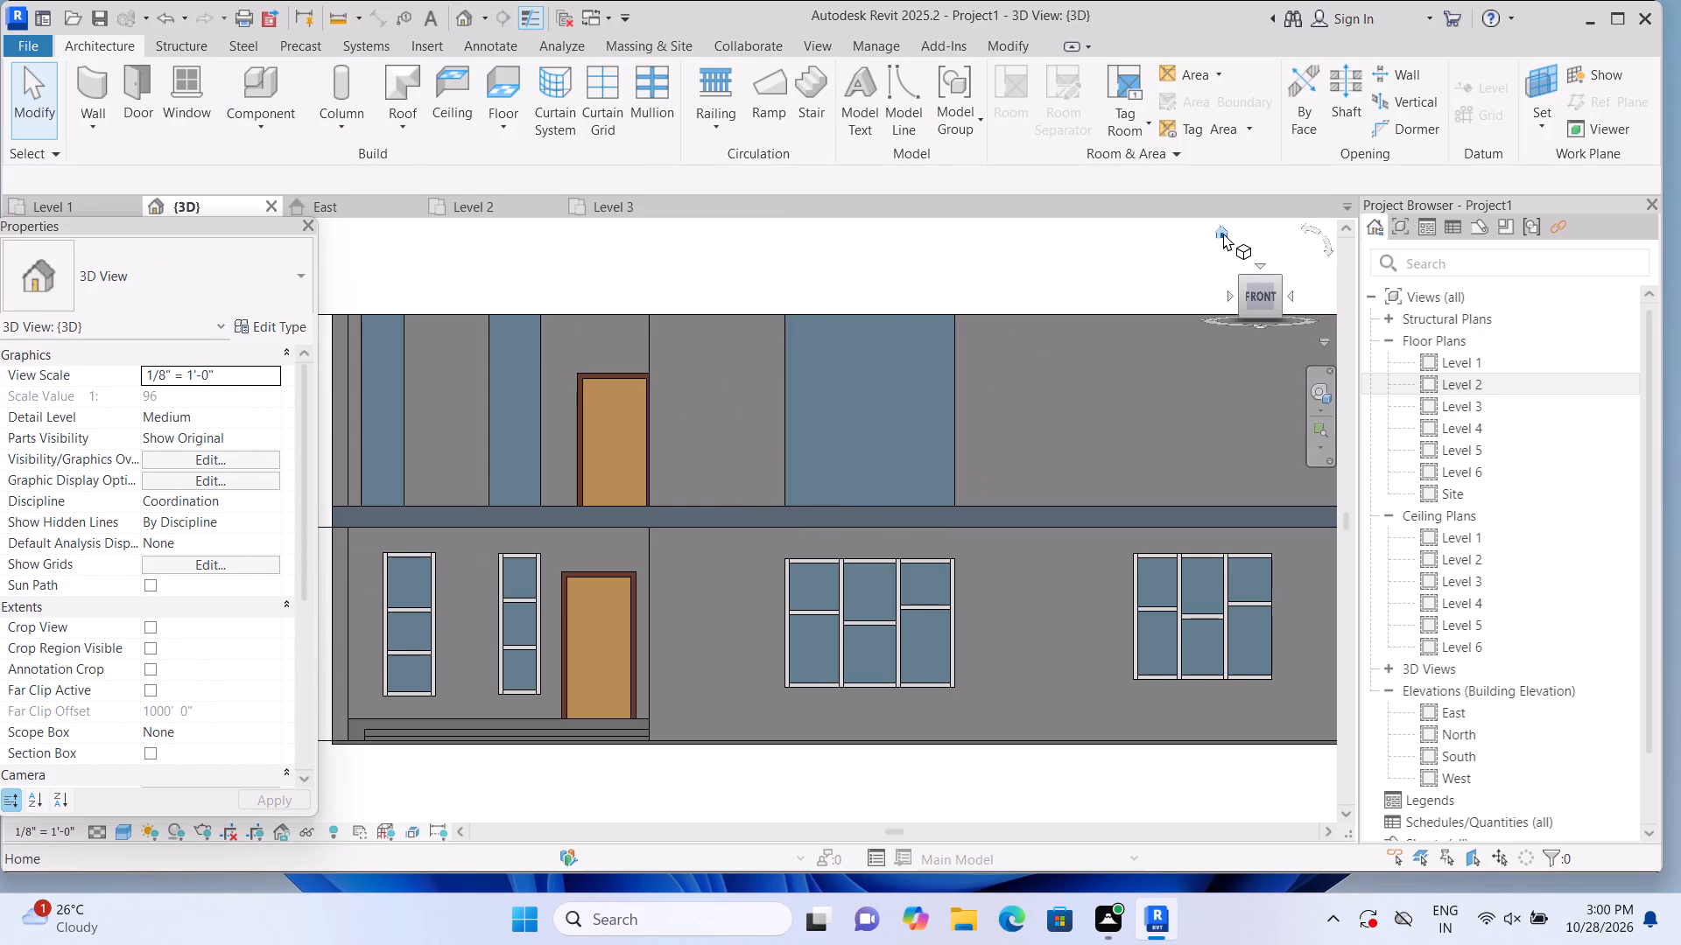
{"action": "left_click", "coordinate": [1221, 231]}
{"action": "scroll", "coordinate": [472, 572], "scroll_direction": "up", "scroll_amount": 1}
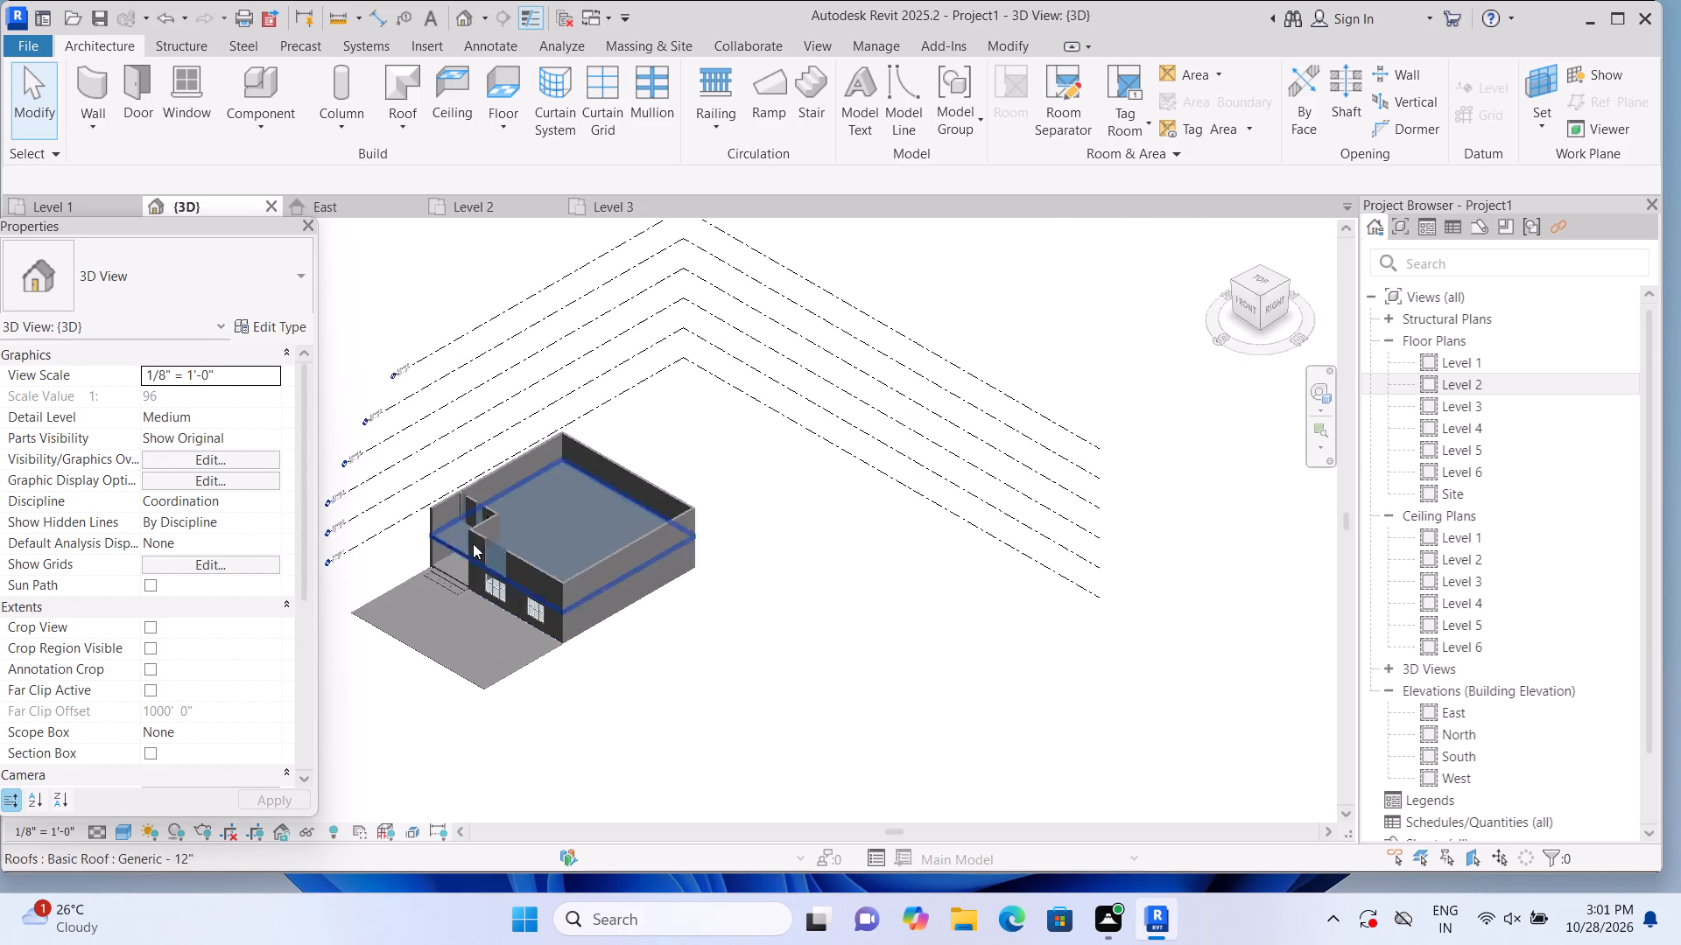
{"action": "scroll", "coordinate": [473, 543], "scroll_direction": "up", "scroll_amount": 8}
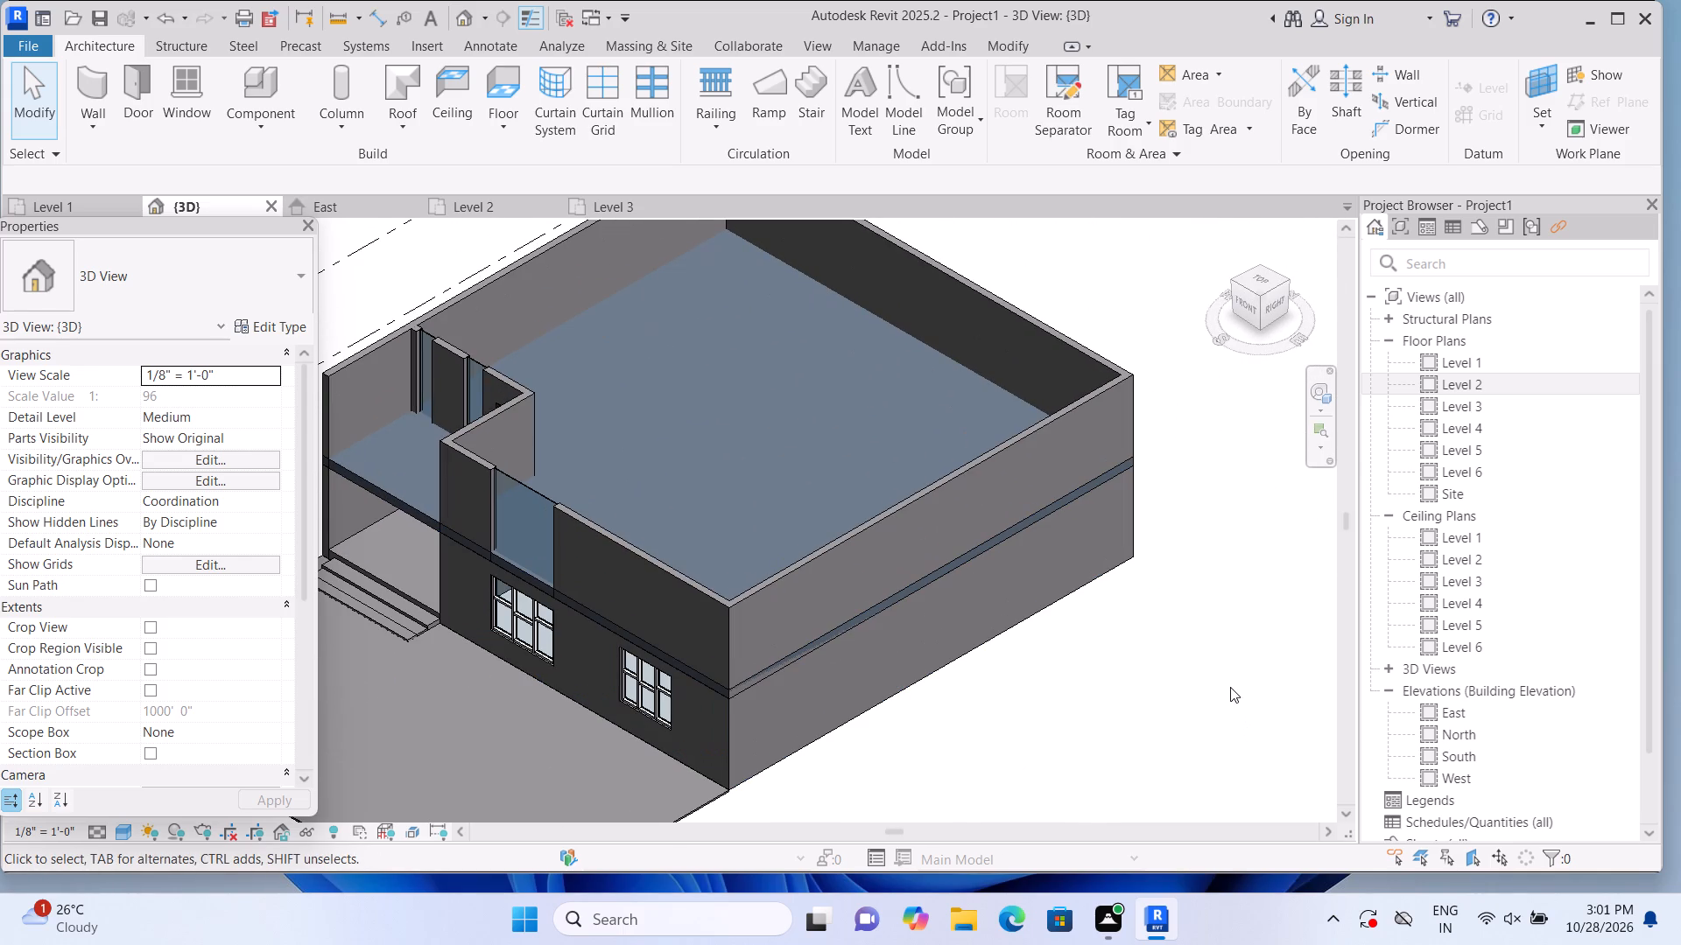
{"action": "double_click", "coordinate": [1426, 384]}
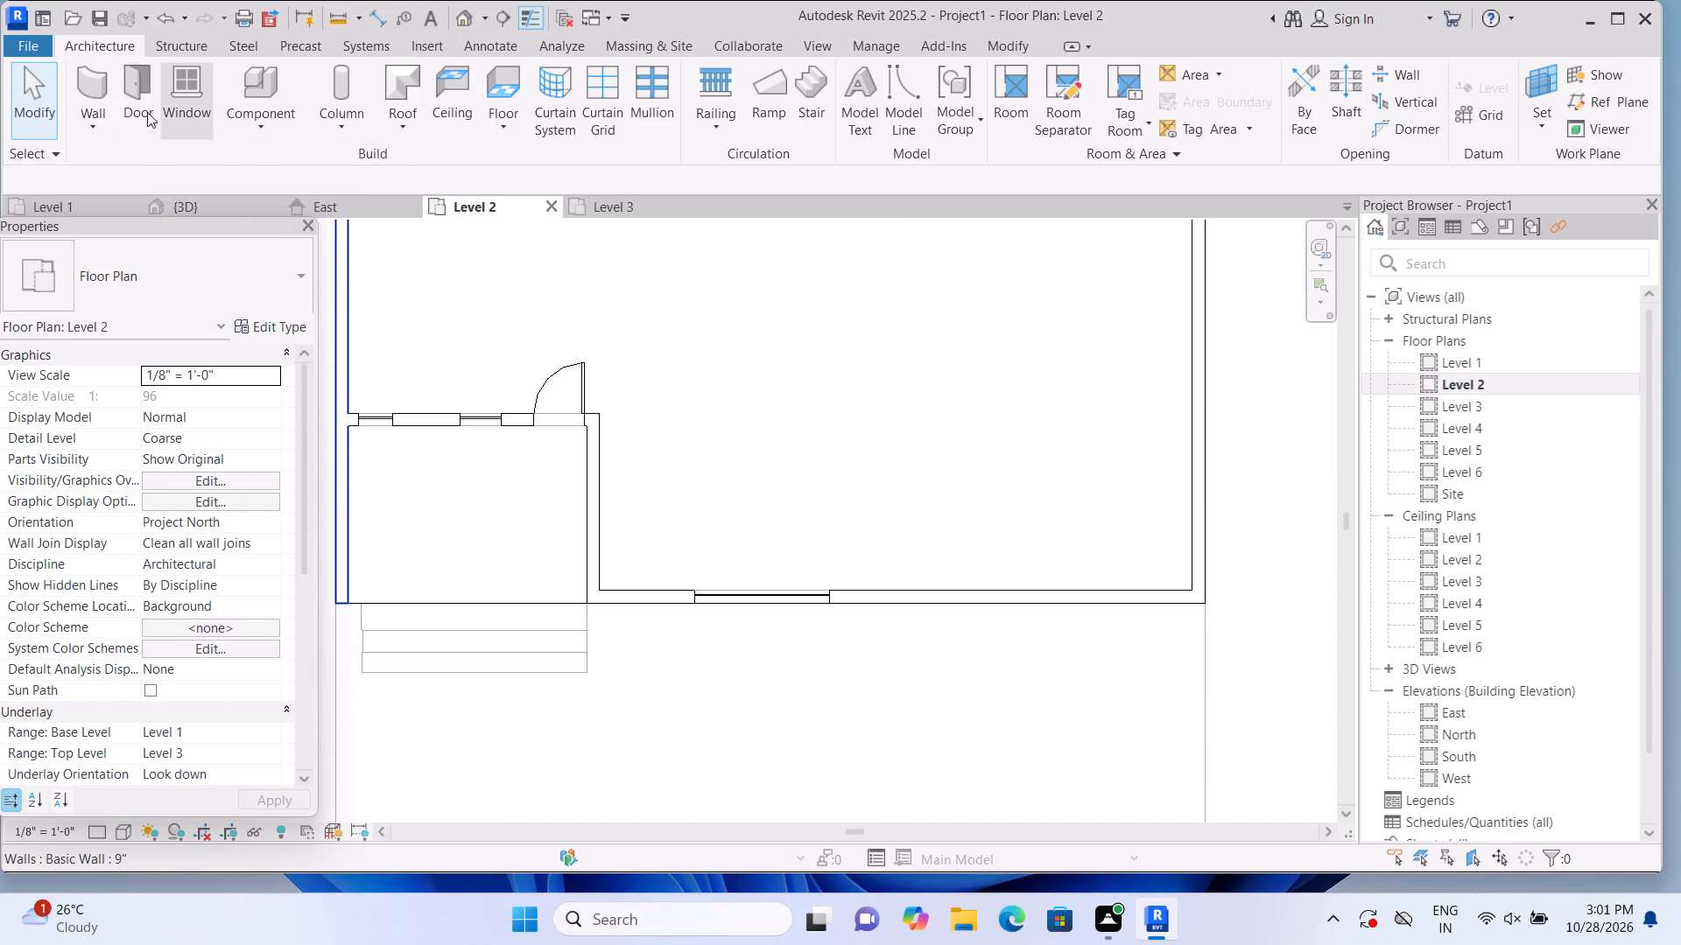
{"action": "left_click", "coordinate": [102, 95]}
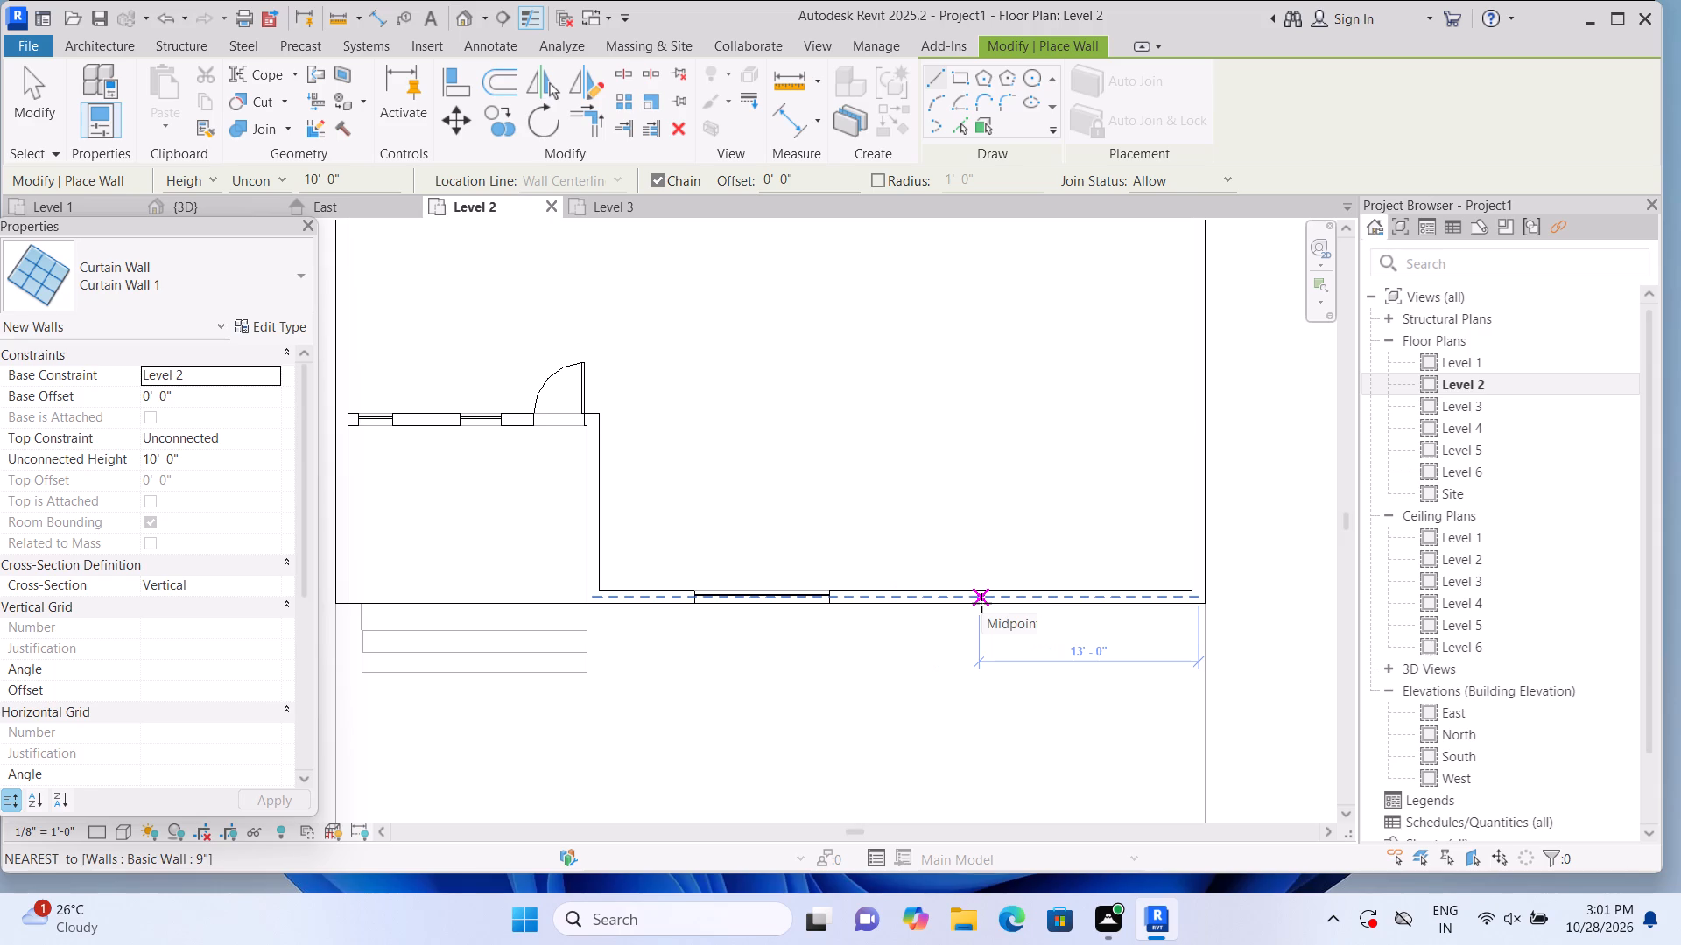
{"action": "left_click", "coordinate": [925, 594]}
{"action": "left_click", "coordinate": [1065, 593]}
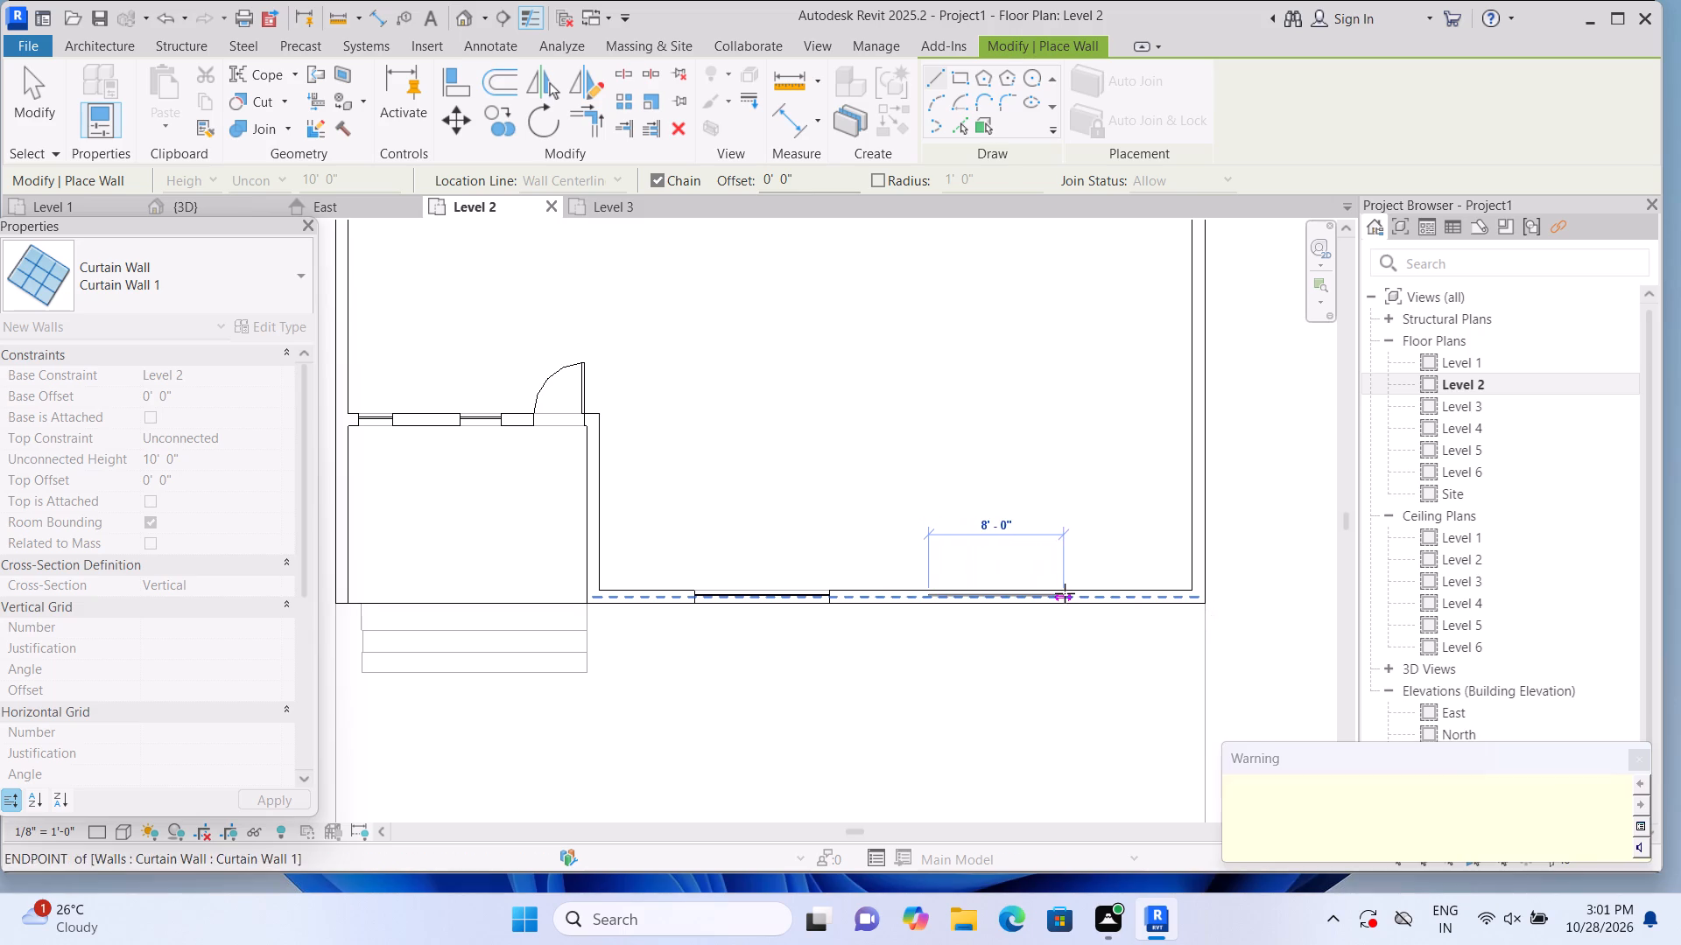
Embed the second curtain wall segment in the Level 2 front 9" wall using Cut Geometry.
{"action": "left_click", "coordinate": [285, 104]}
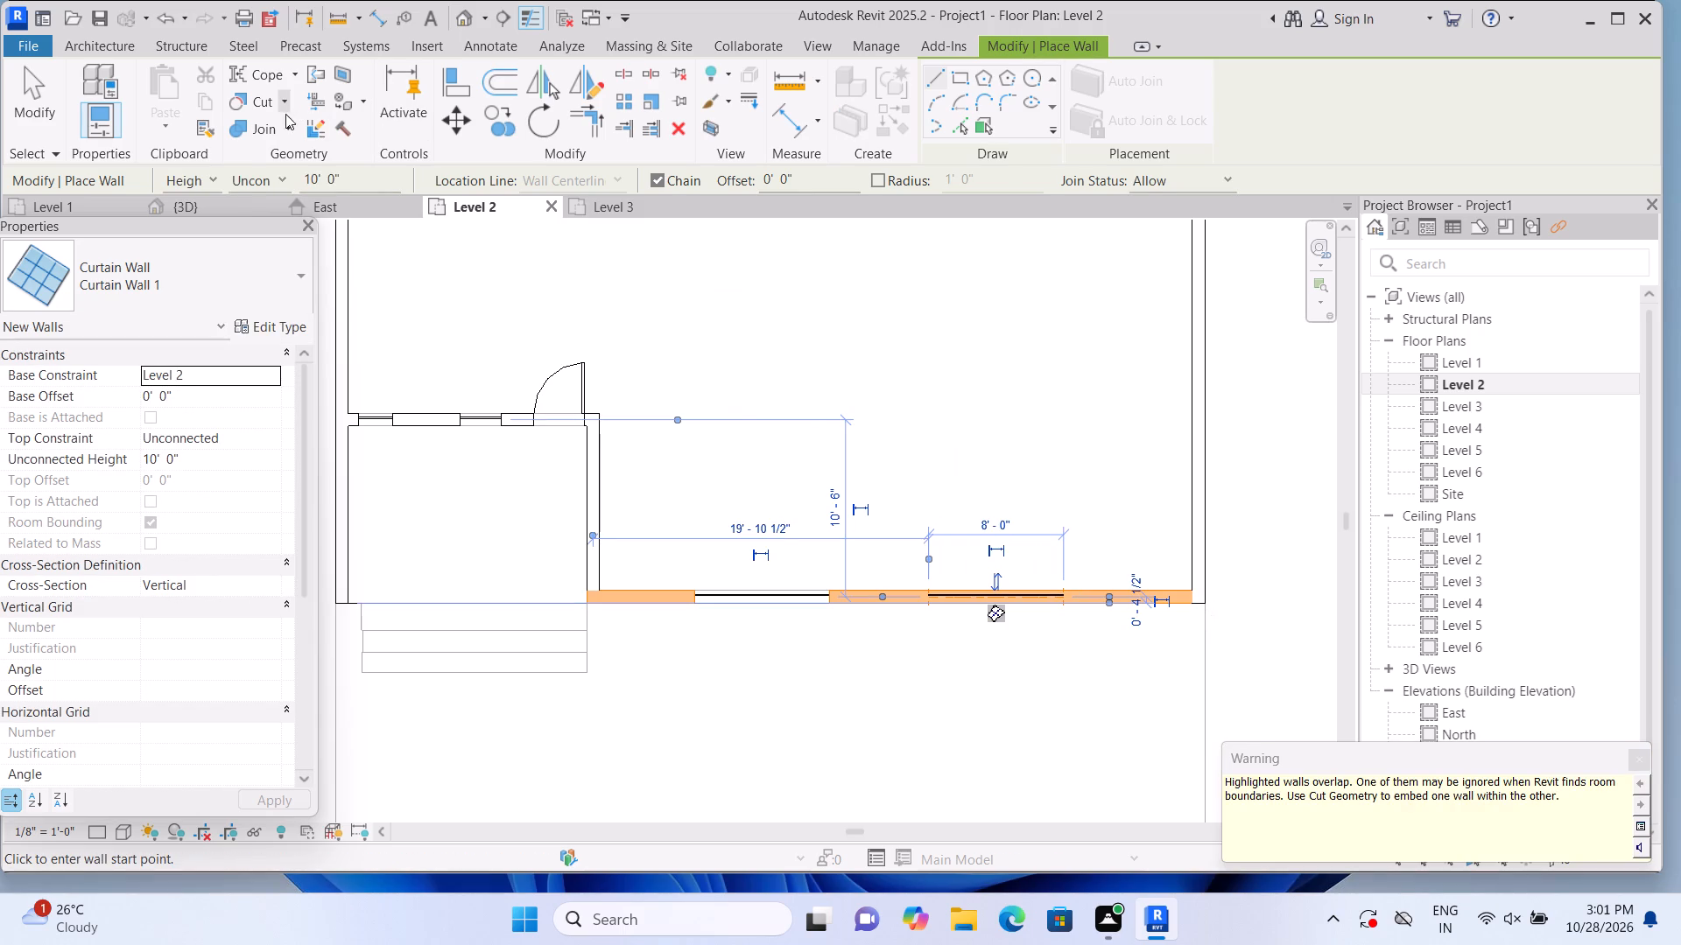
{"action": "left_click", "coordinate": [289, 133]}
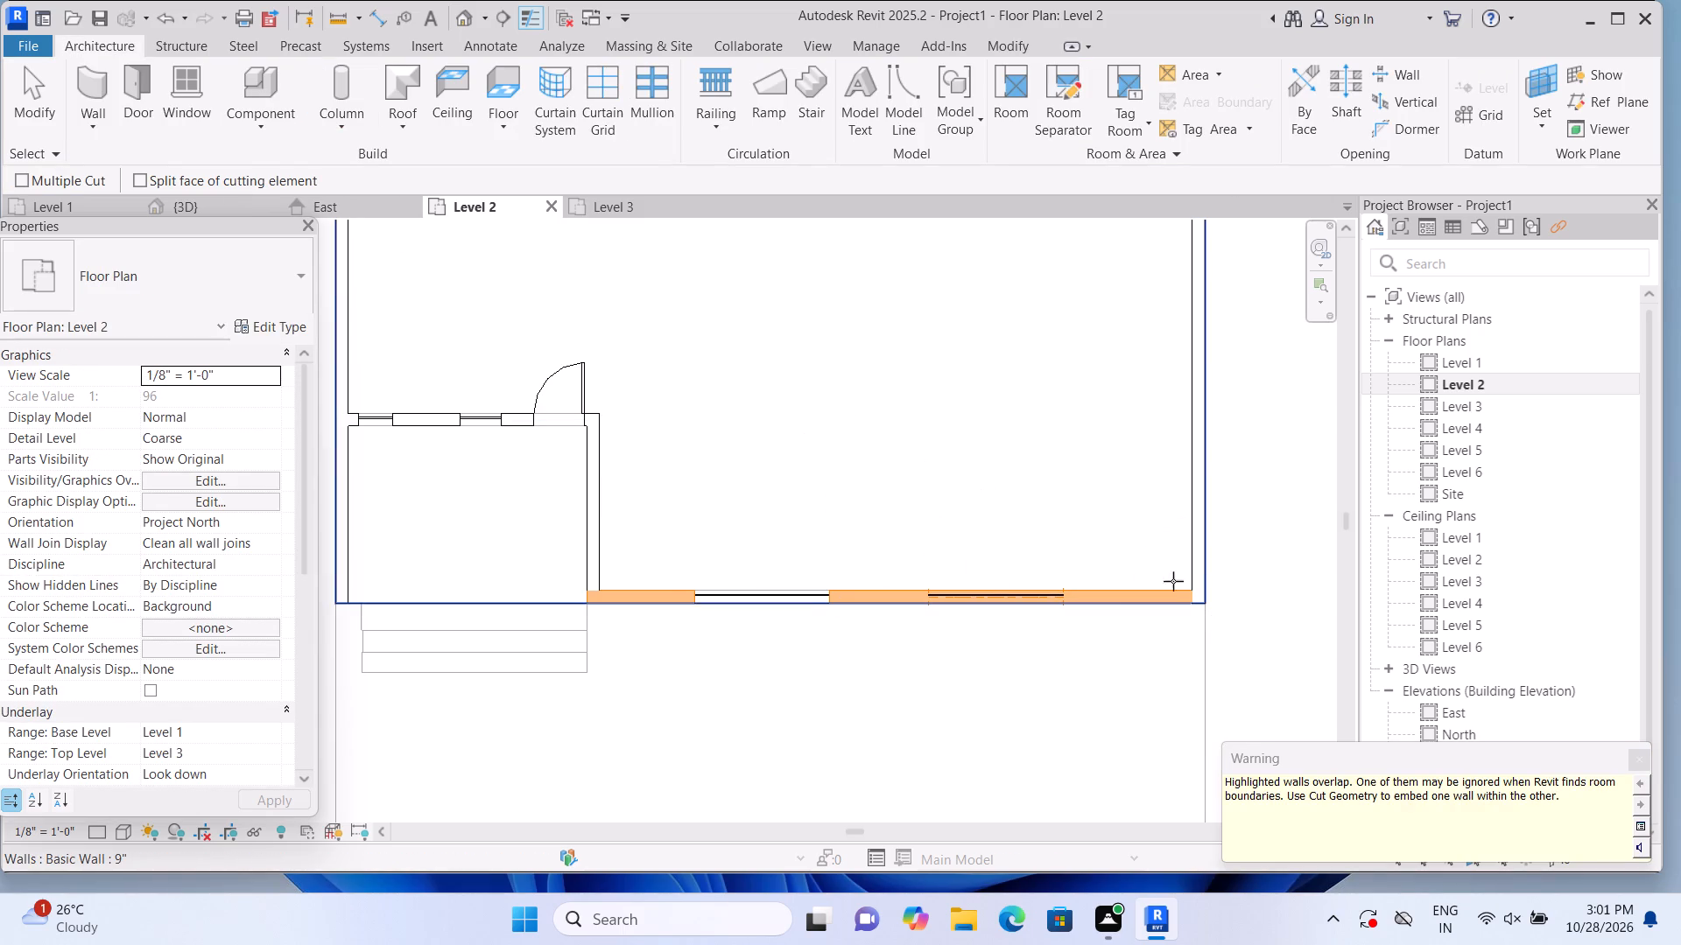
{"action": "left_click", "coordinate": [1104, 598]}
{"action": "left_click", "coordinate": [1021, 603]}
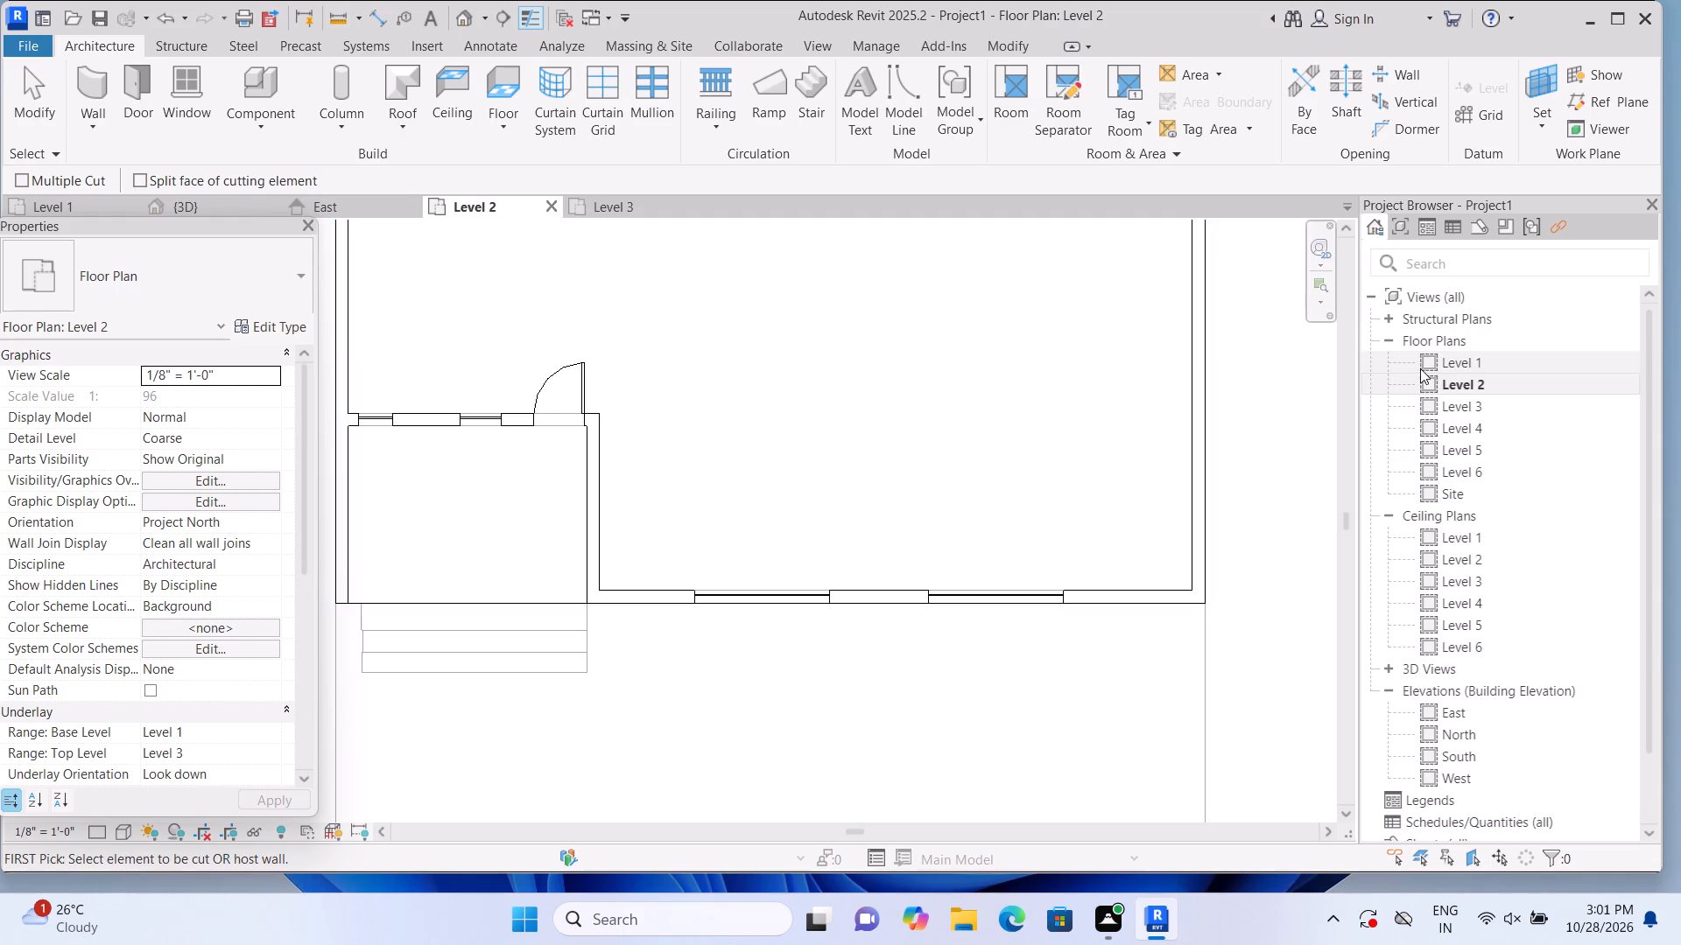
In the 3D front view, shift the second Level 2 curtain wall's side edges to match the Level 1 window below, about 6'-6" wide.
{"action": "left_click", "coordinate": [464, 23]}
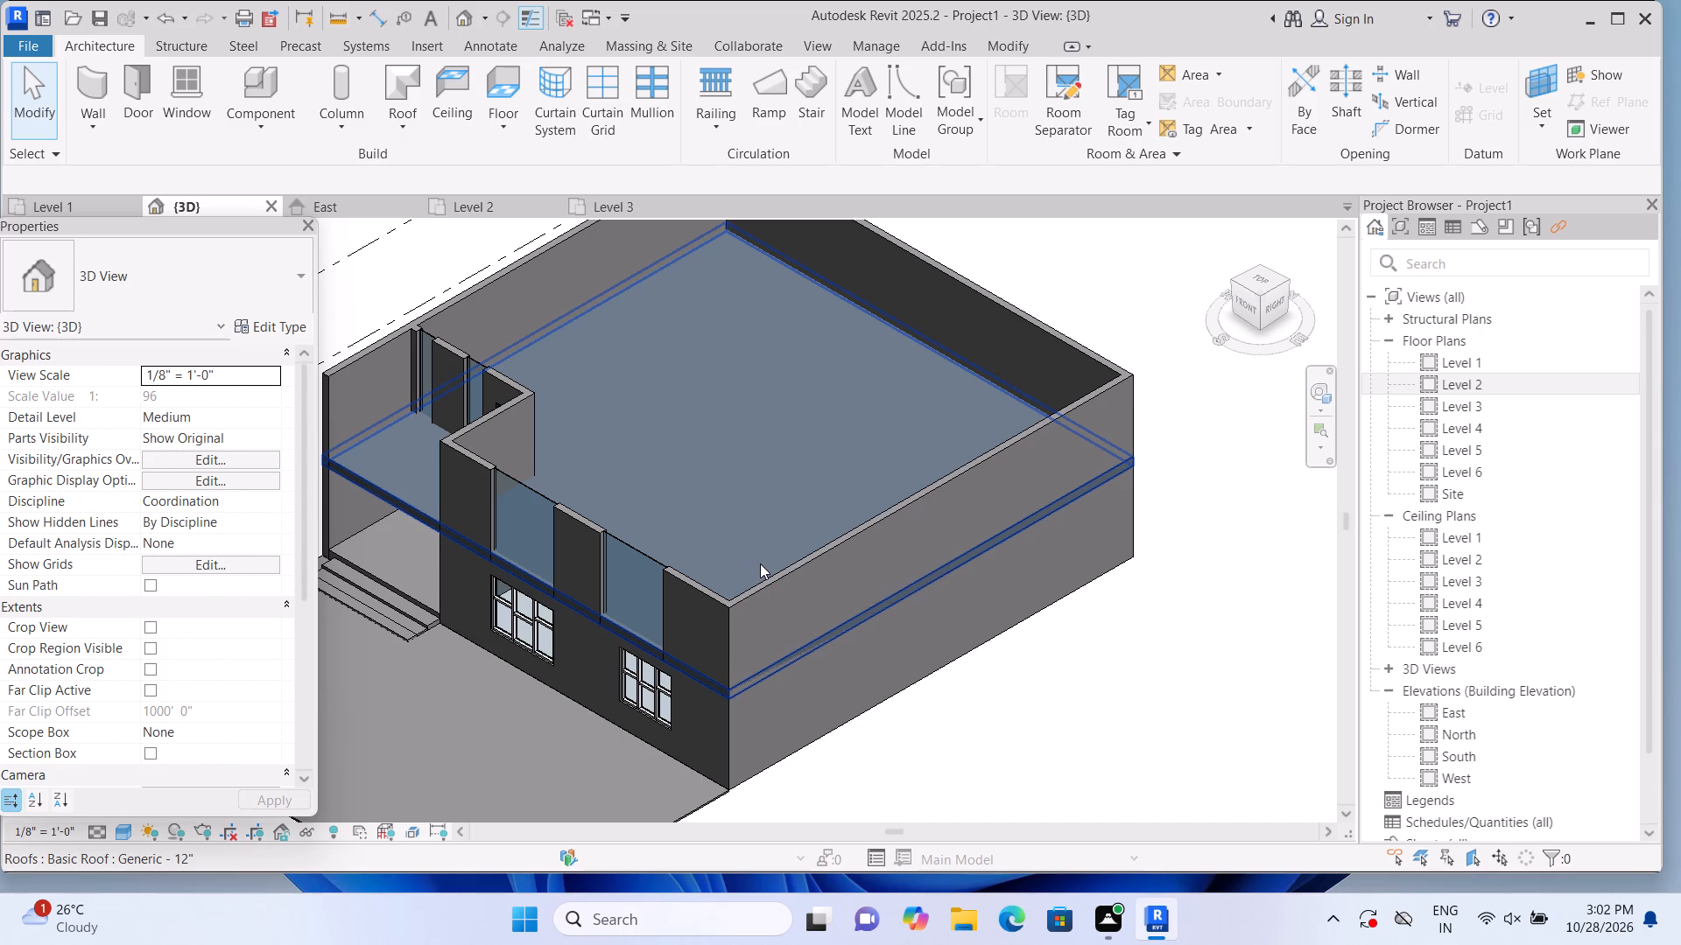
{"action": "left_click", "coordinate": [1248, 299]}
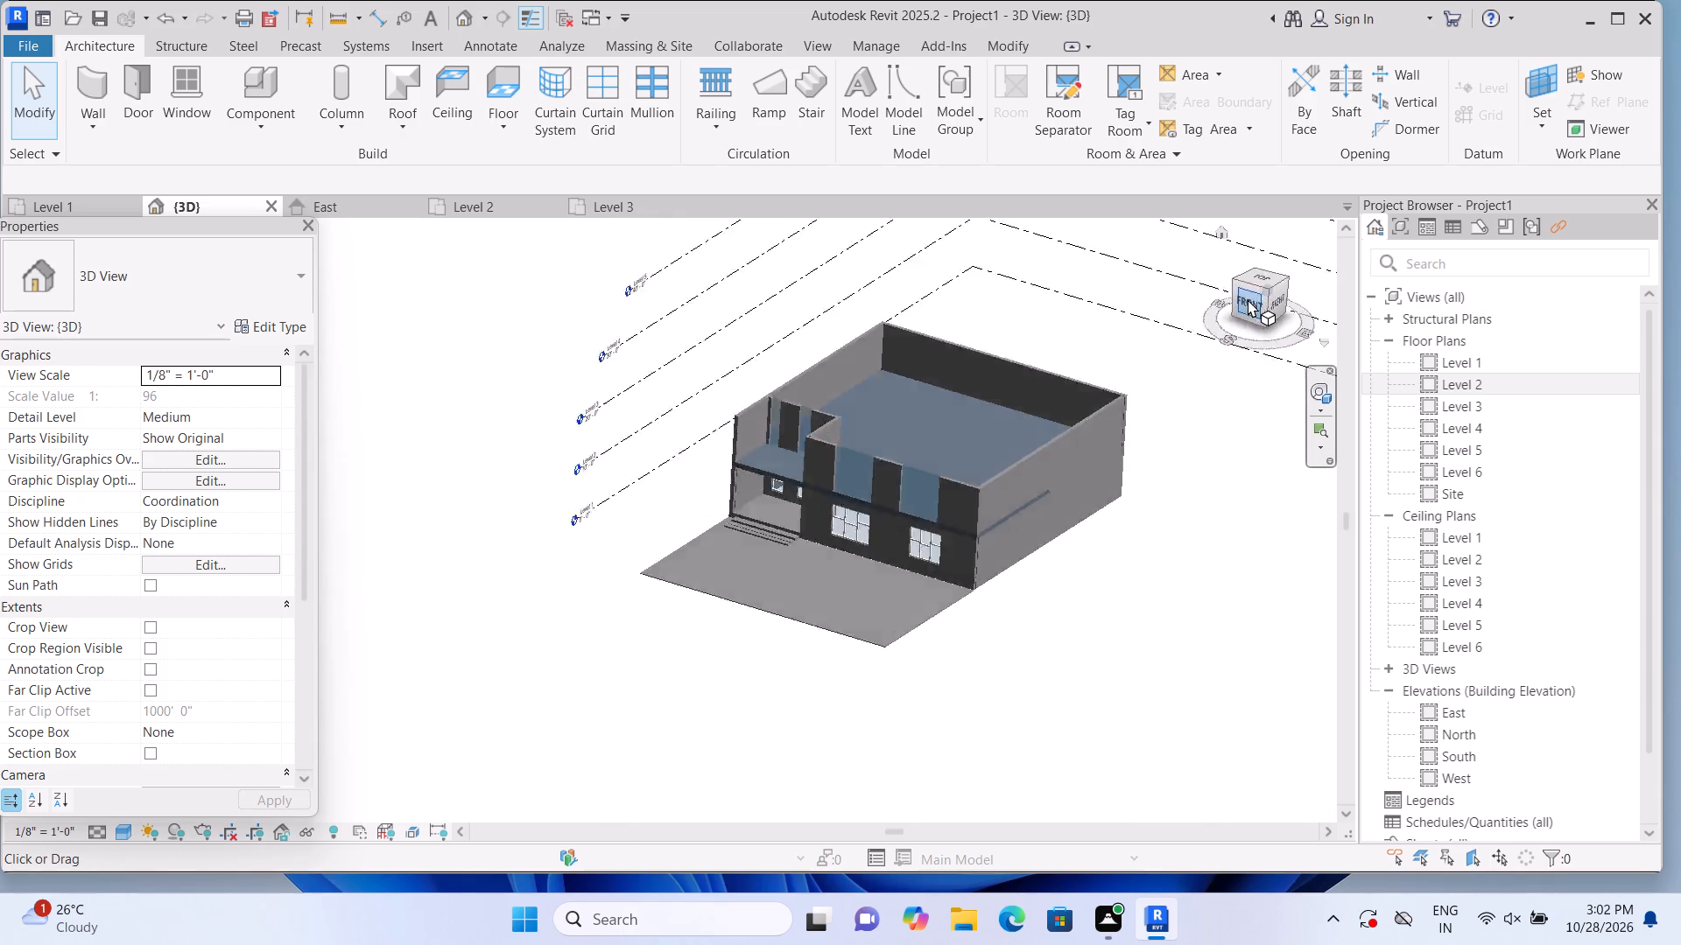
{"action": "scroll", "coordinate": [551, 549], "scroll_direction": "up", "scroll_amount": 7}
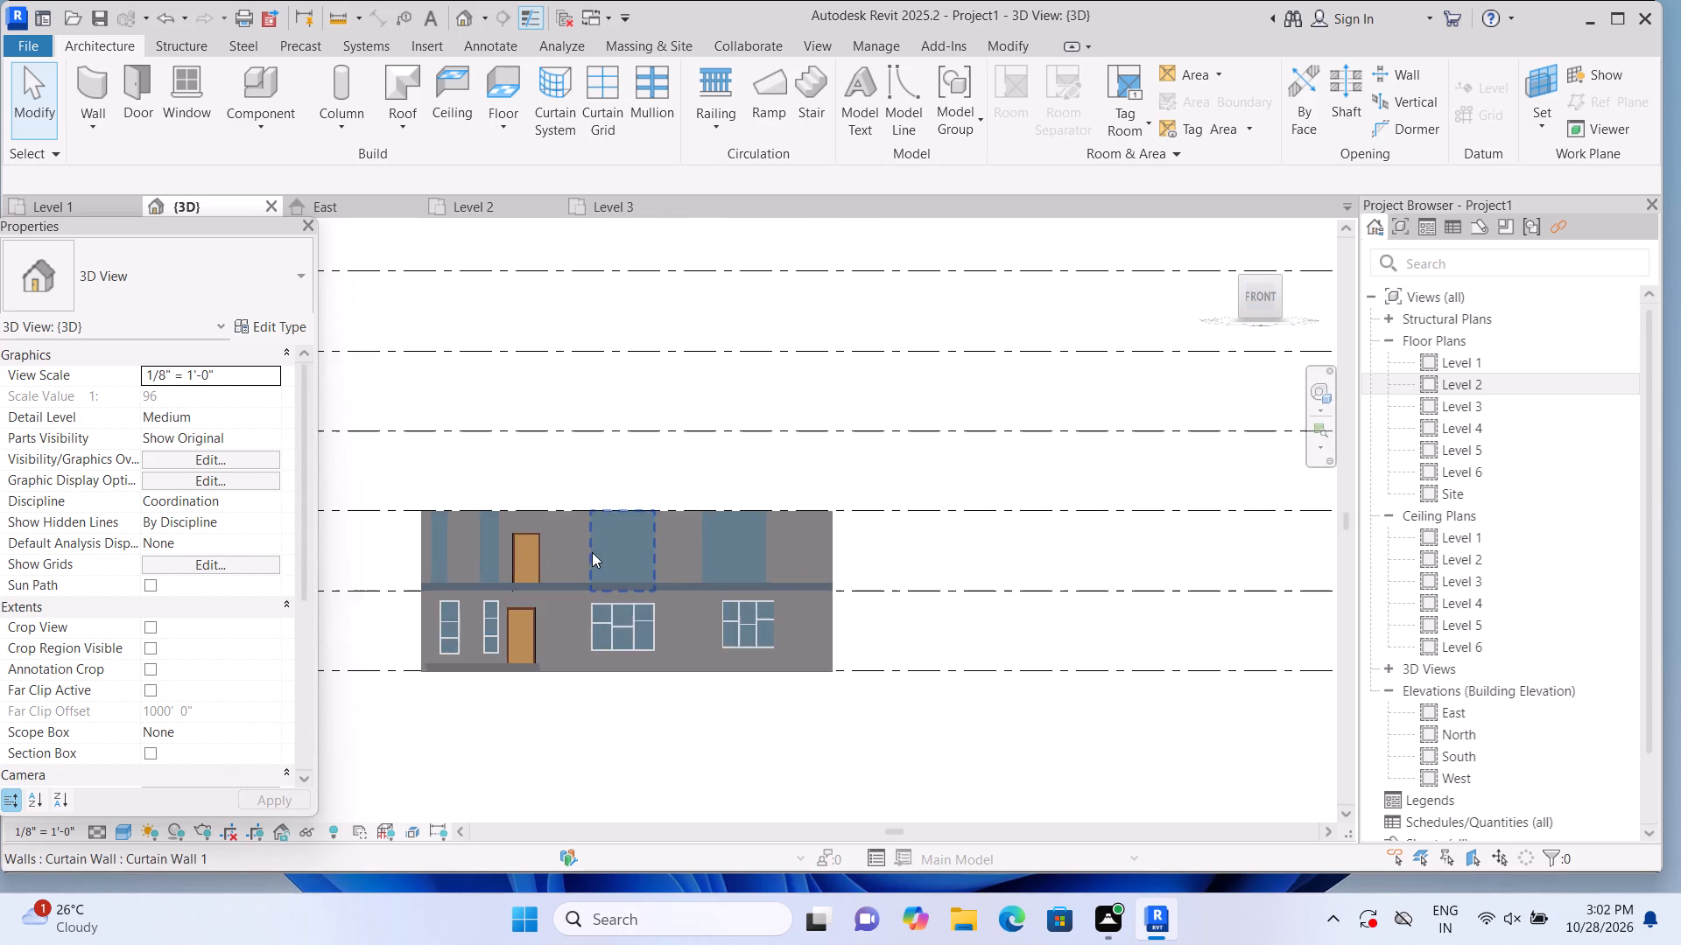
{"action": "scroll", "coordinate": [592, 552], "scroll_direction": "up", "scroll_amount": 4}
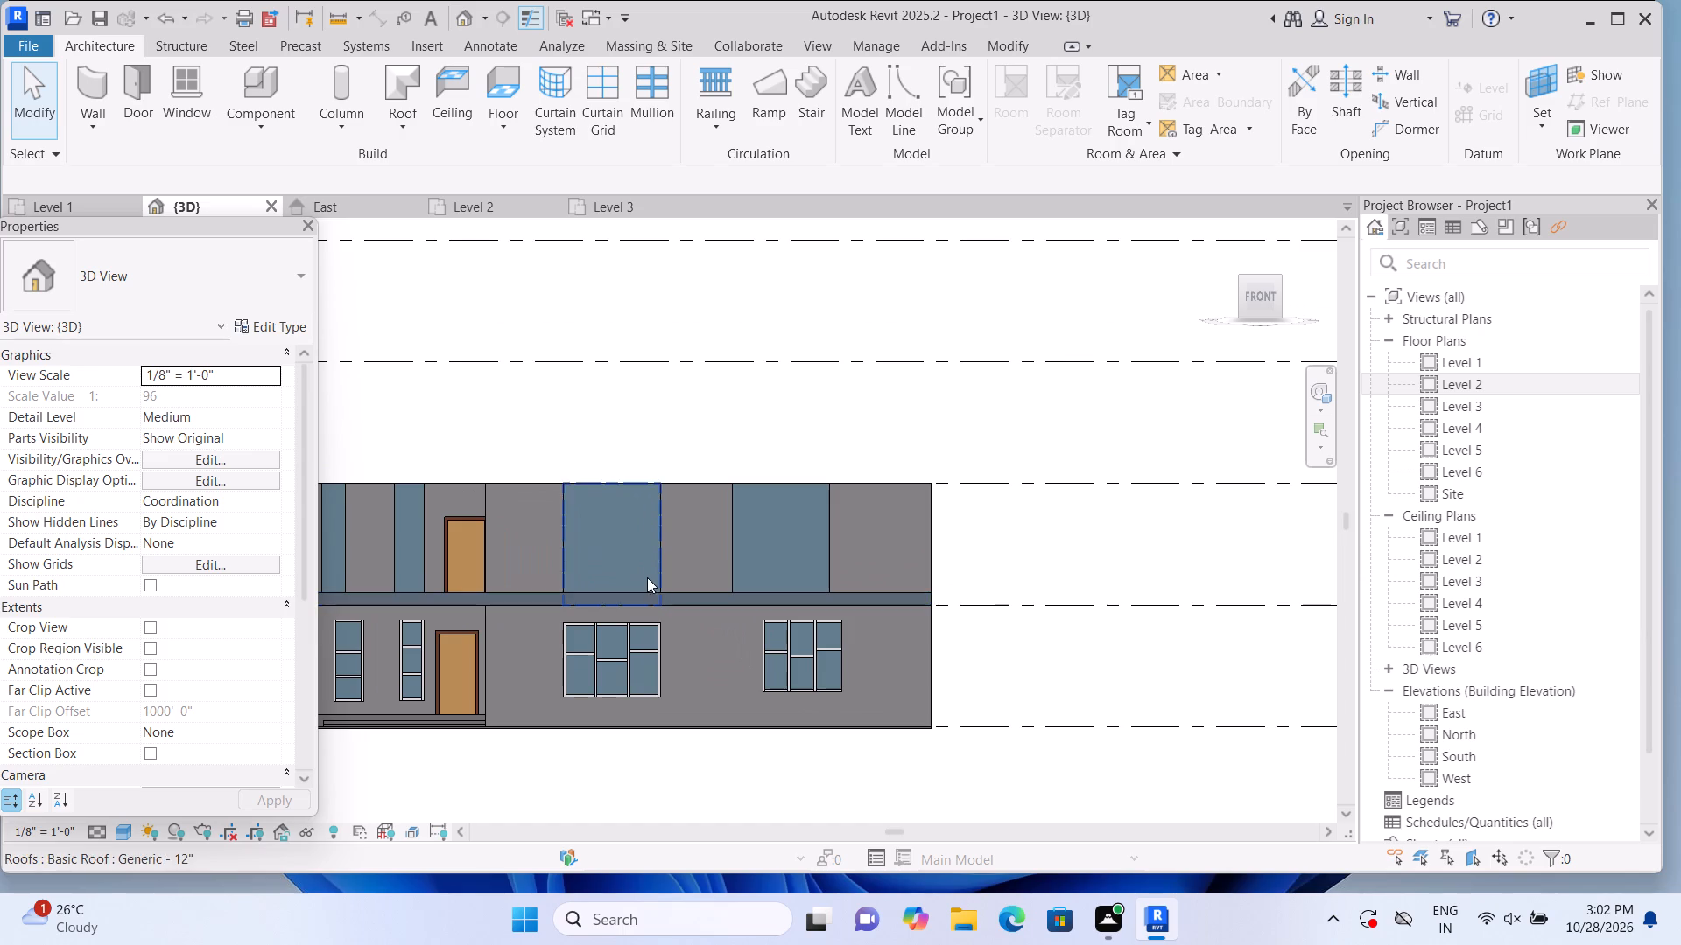
{"action": "scroll", "coordinate": [672, 573], "scroll_direction": "up", "scroll_amount": 1}
{"action": "left_click", "coordinate": [802, 536]}
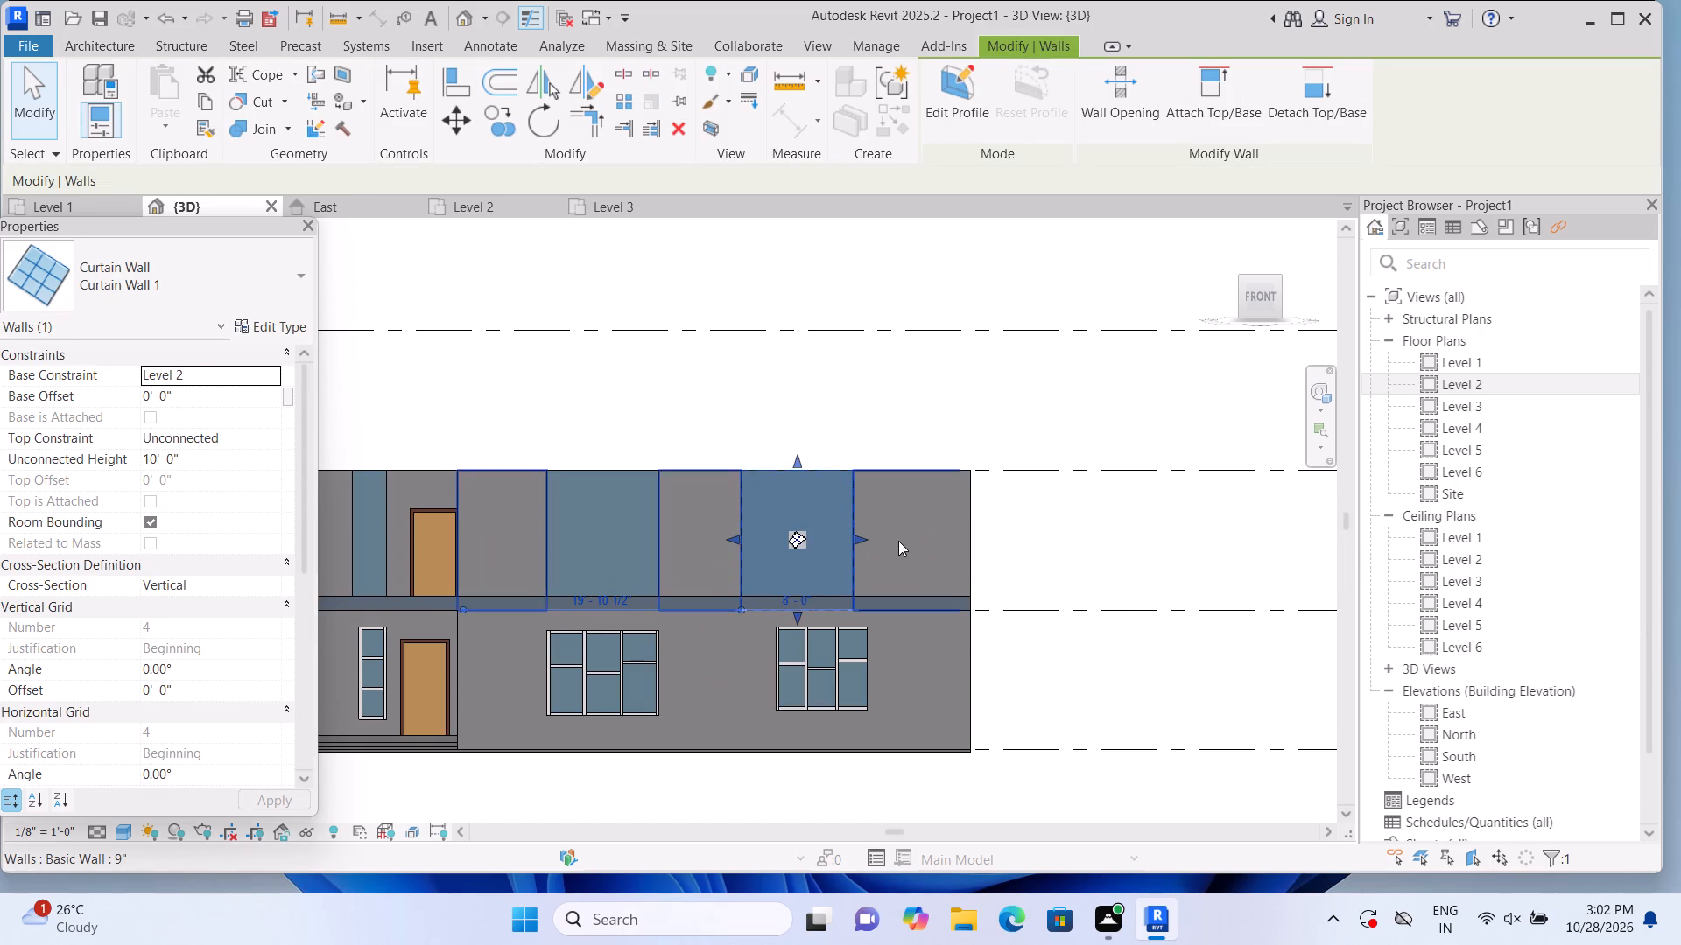
{"action": "left_click_drag", "start_coordinate": [856, 538], "coordinate": [924, 542]}
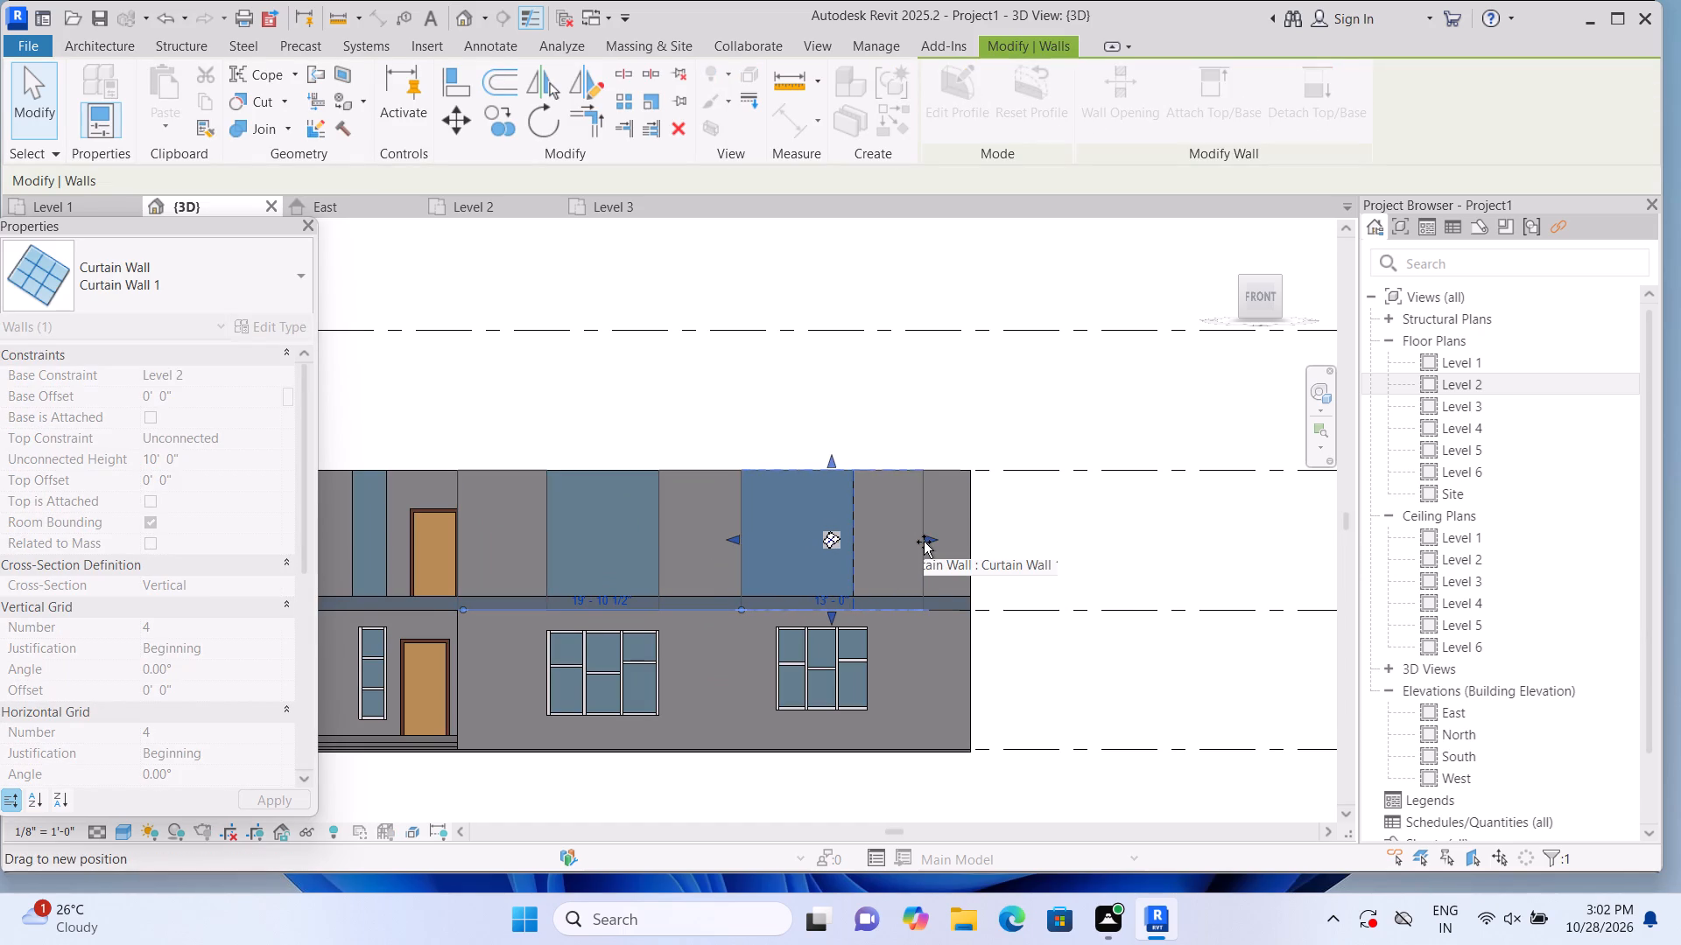
{"action": "left_click_drag", "start_coordinate": [924, 542], "coordinate": [896, 543]}
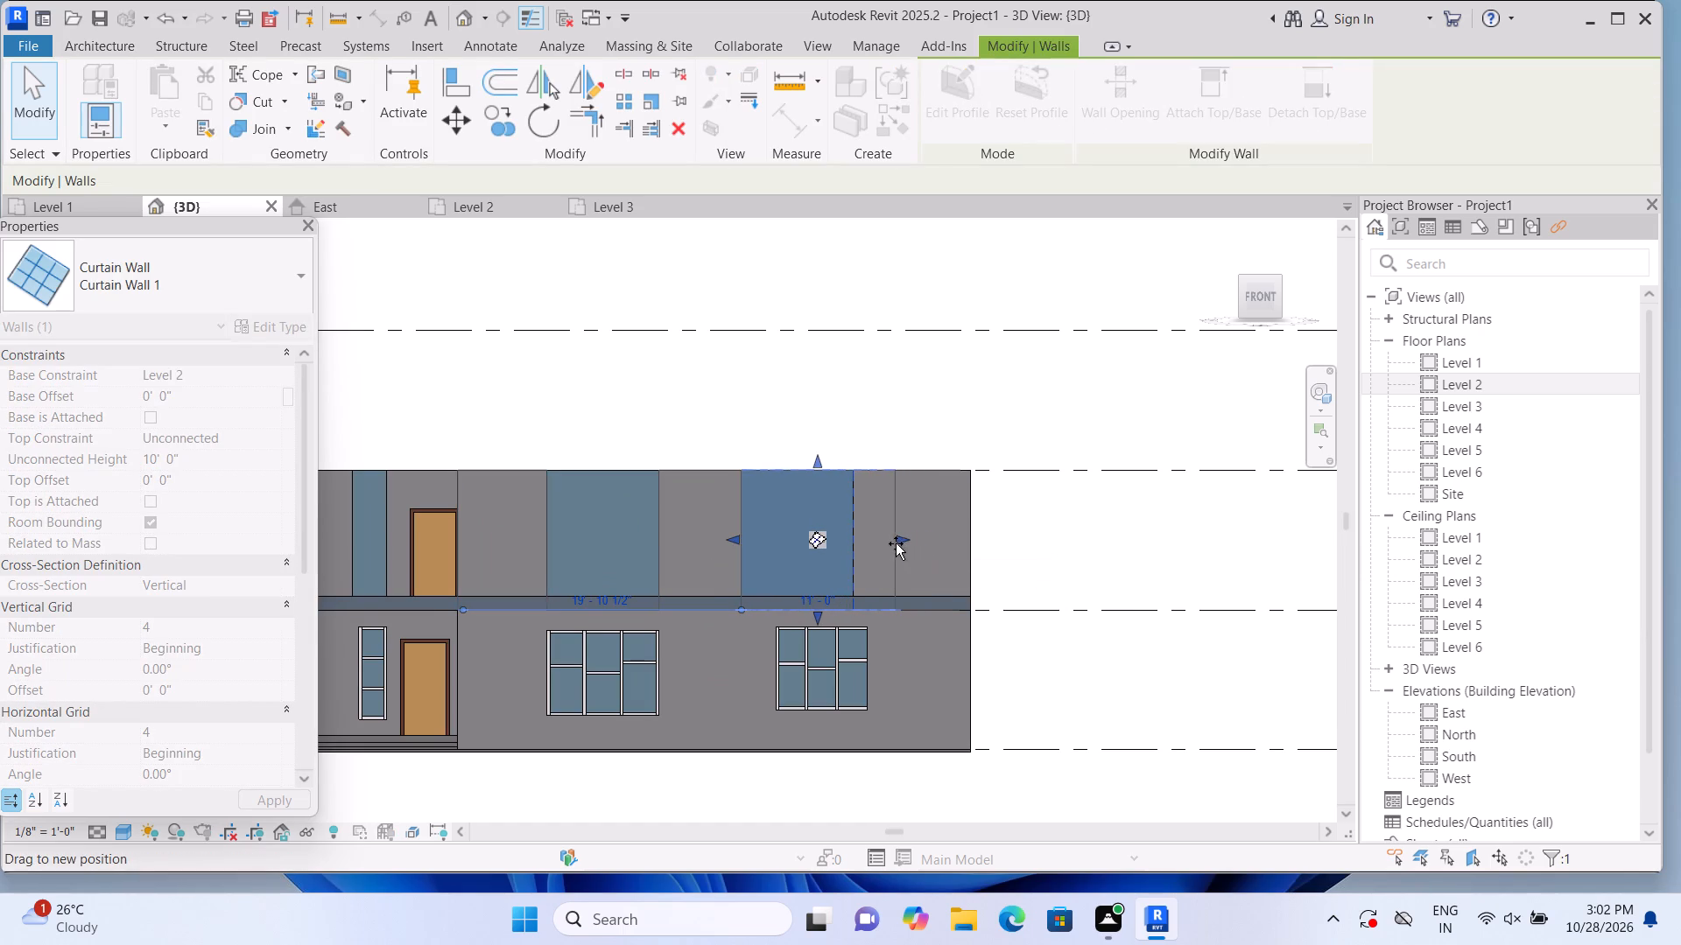
{"action": "left_click_drag", "start_coordinate": [896, 543], "coordinate": [880, 543]}
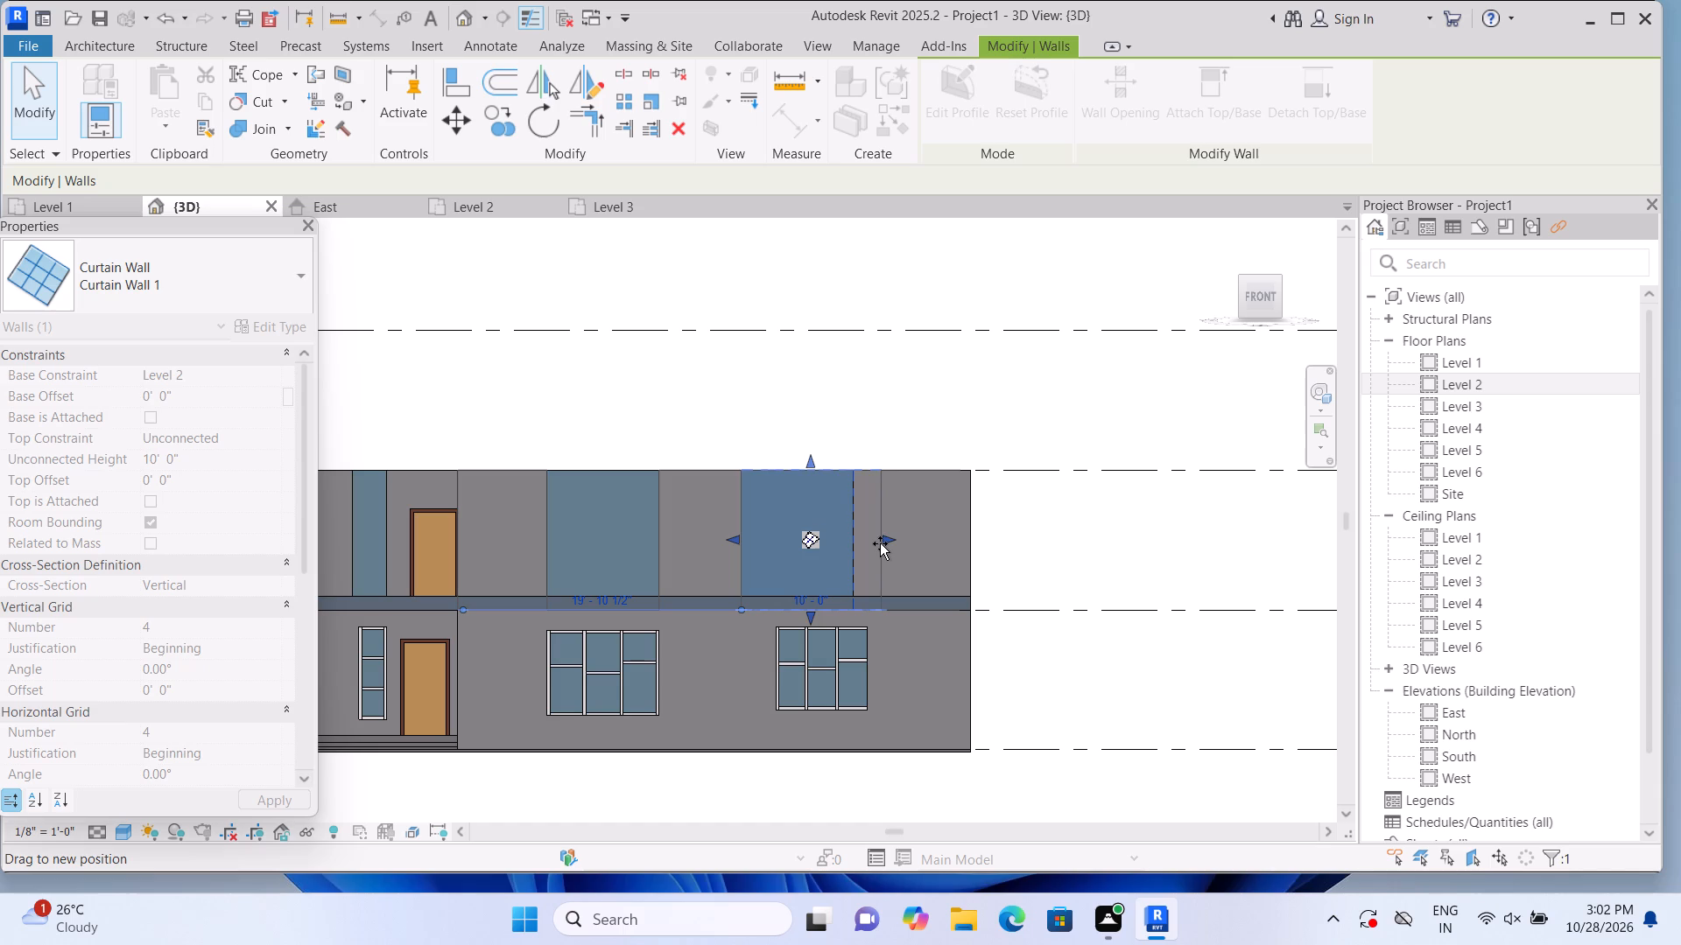
{"action": "left_click_drag", "start_coordinate": [880, 543], "coordinate": [876, 543]}
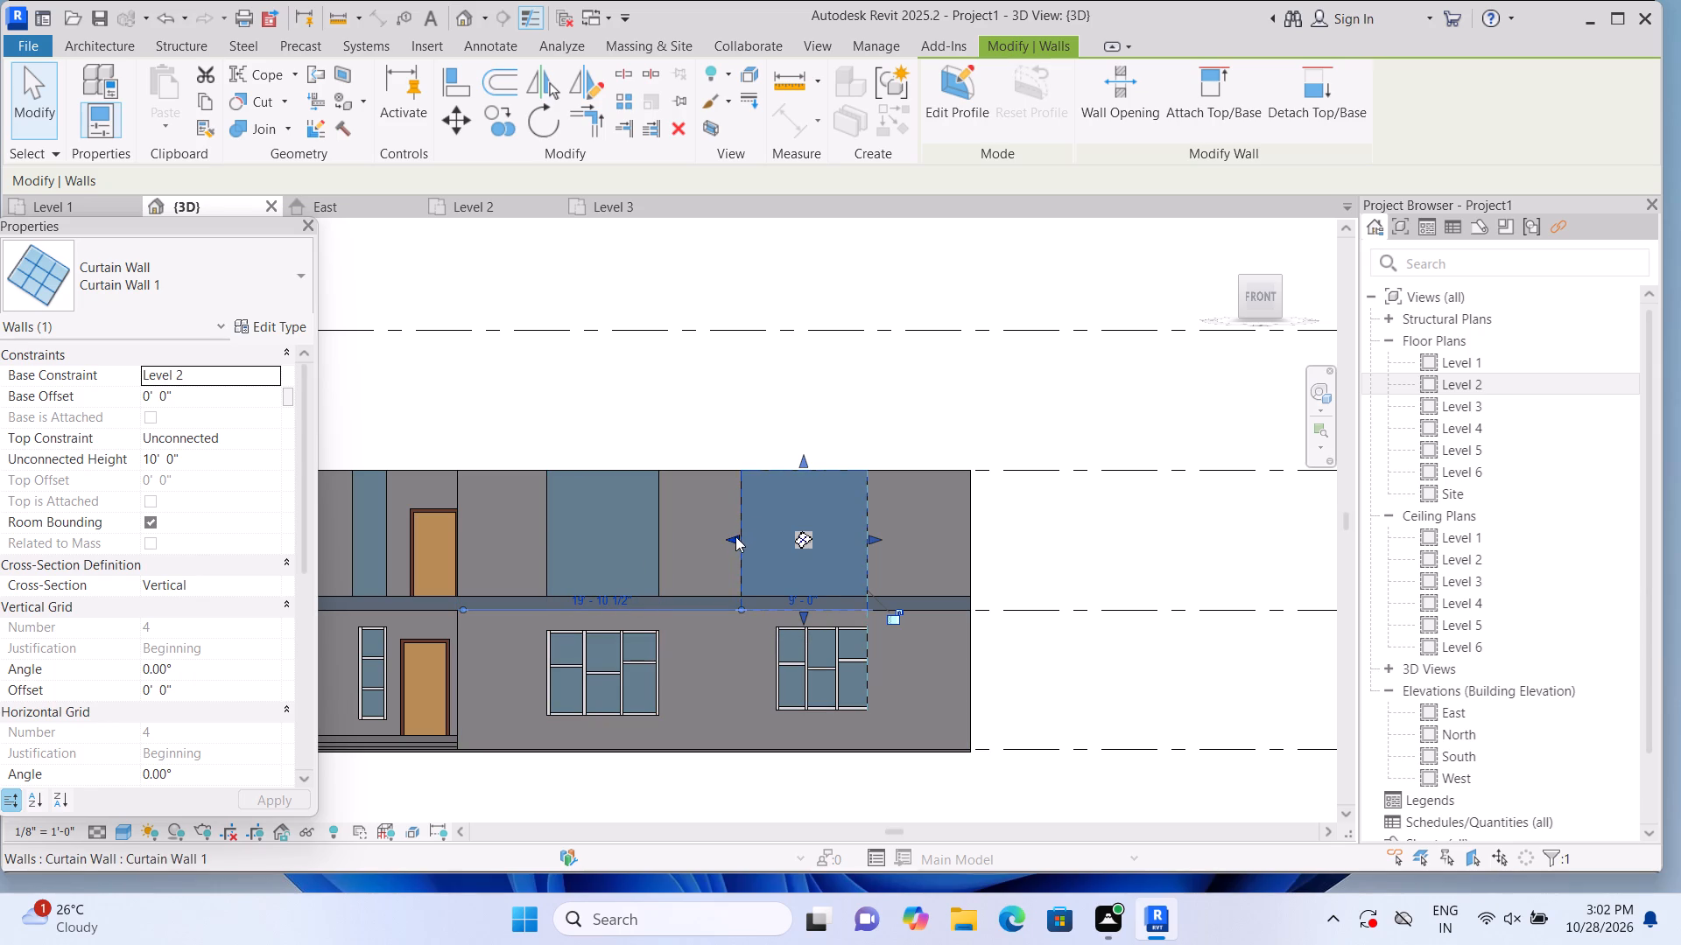
{"action": "left_click_drag", "start_coordinate": [735, 536], "coordinate": [770, 542]}
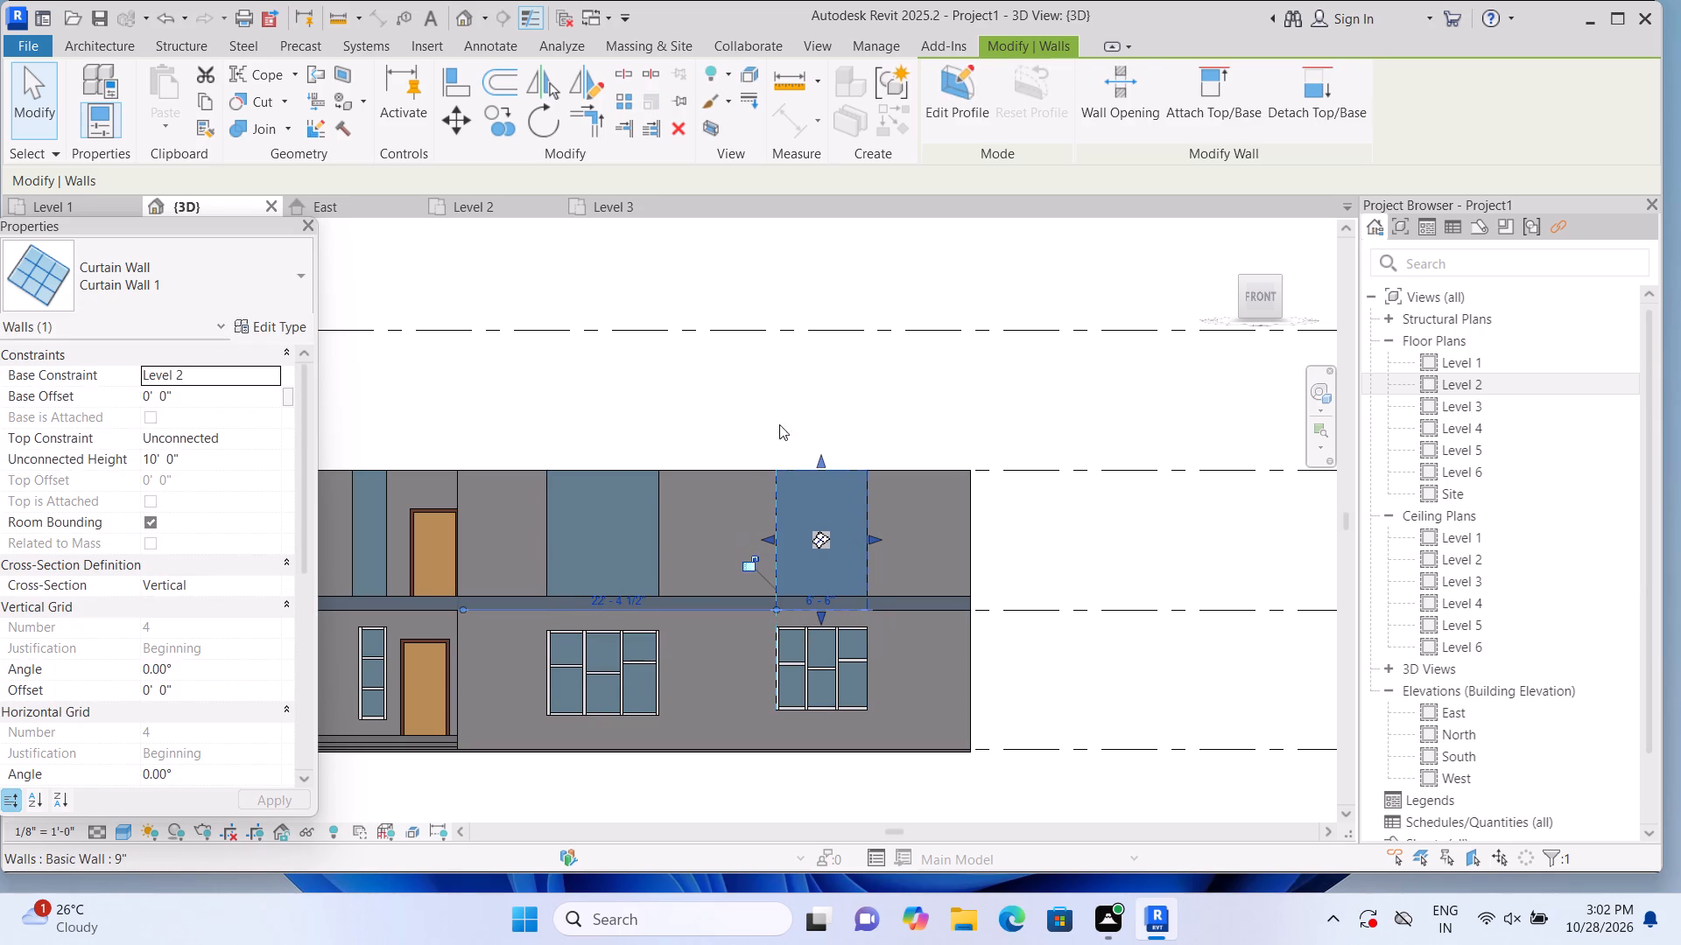
{"action": "left_click", "coordinate": [799, 396]}
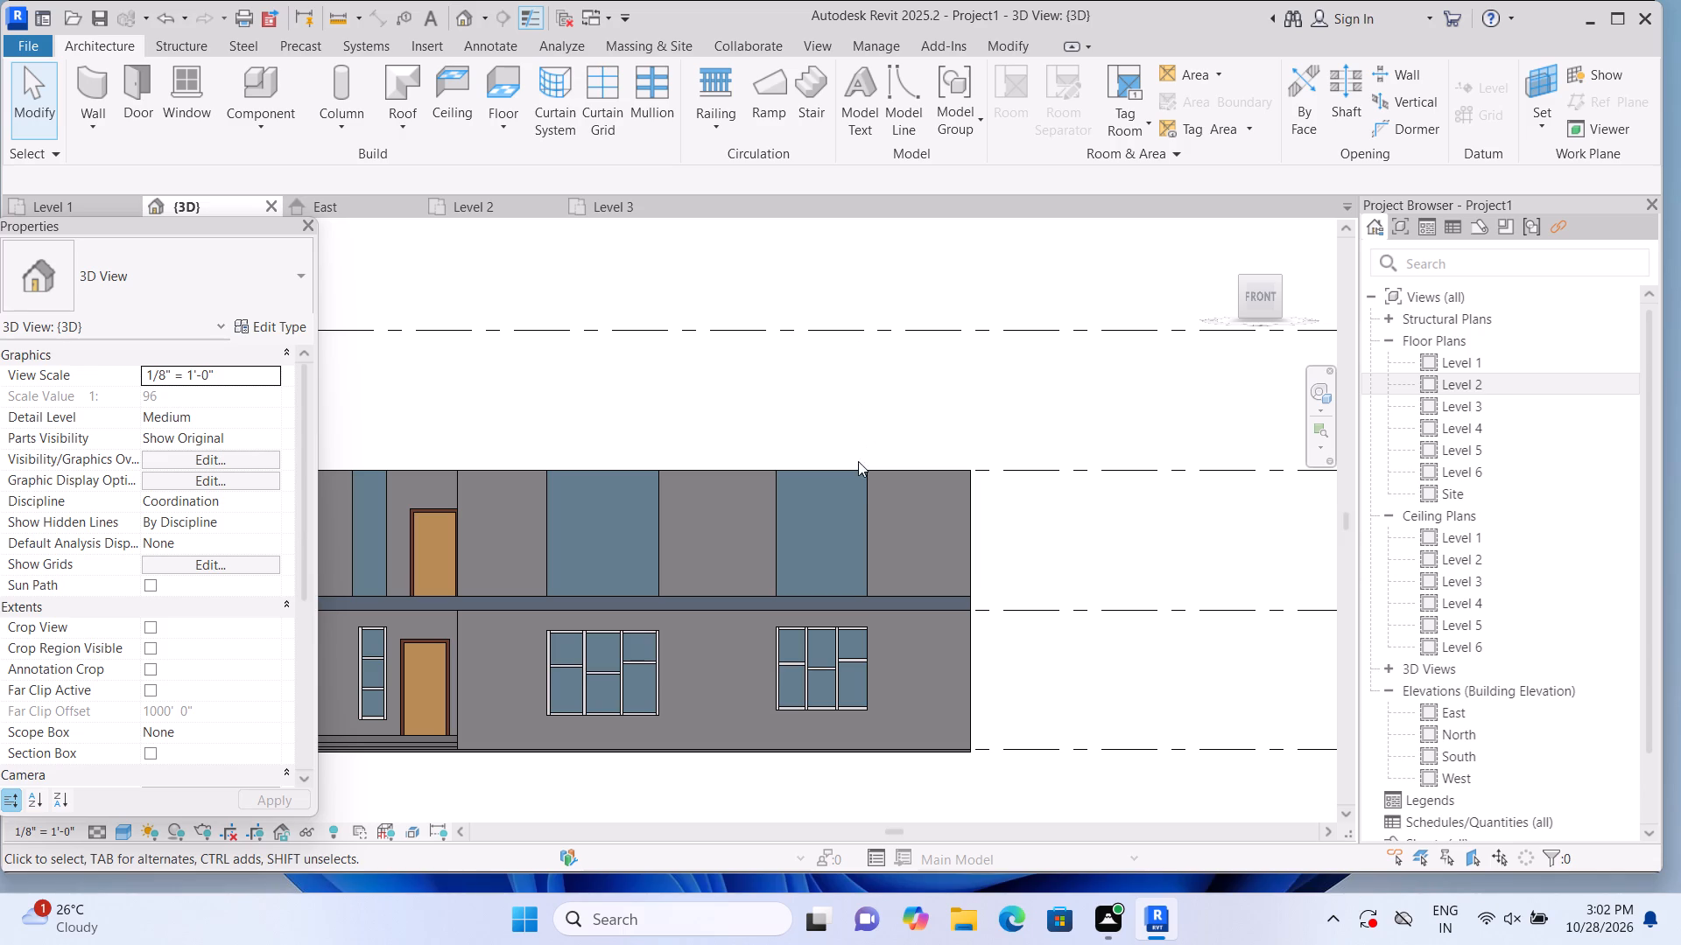
In the isometric 3D view, raise the bottom edge of the front curtain wall nearest the entrance recess to about 2'-6" above Level 2.
{"action": "scroll", "coordinate": [859, 480], "scroll_direction": "up", "scroll_amount": 1}
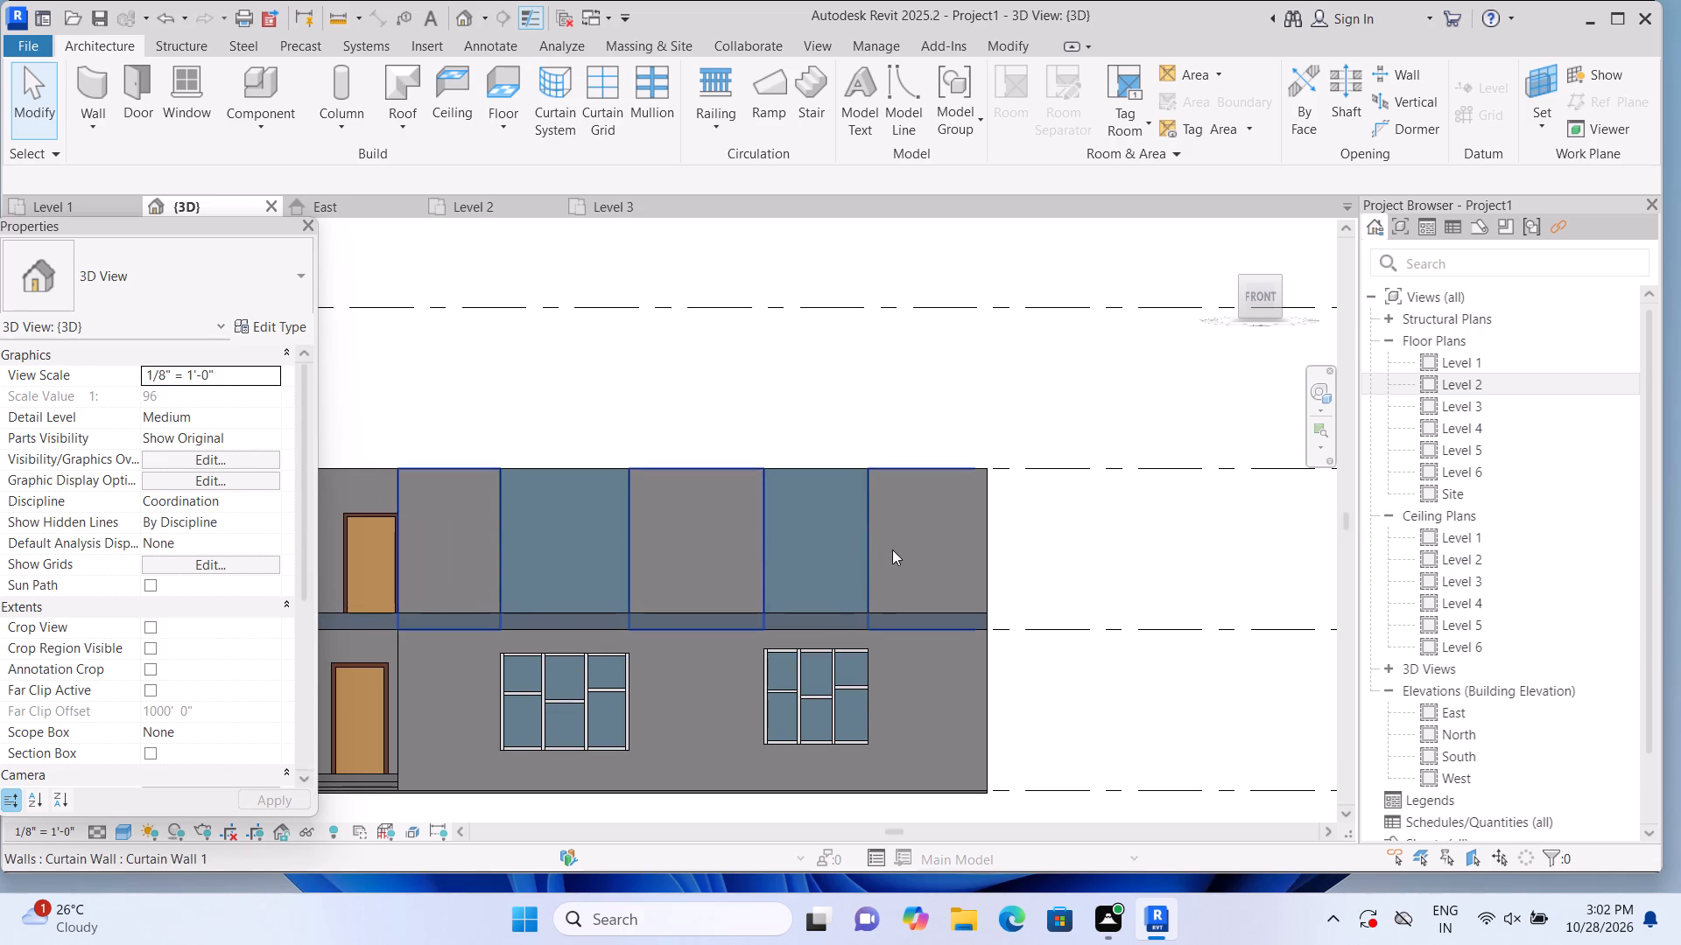
{"action": "scroll", "coordinate": [892, 549], "scroll_direction": "down", "scroll_amount": 1}
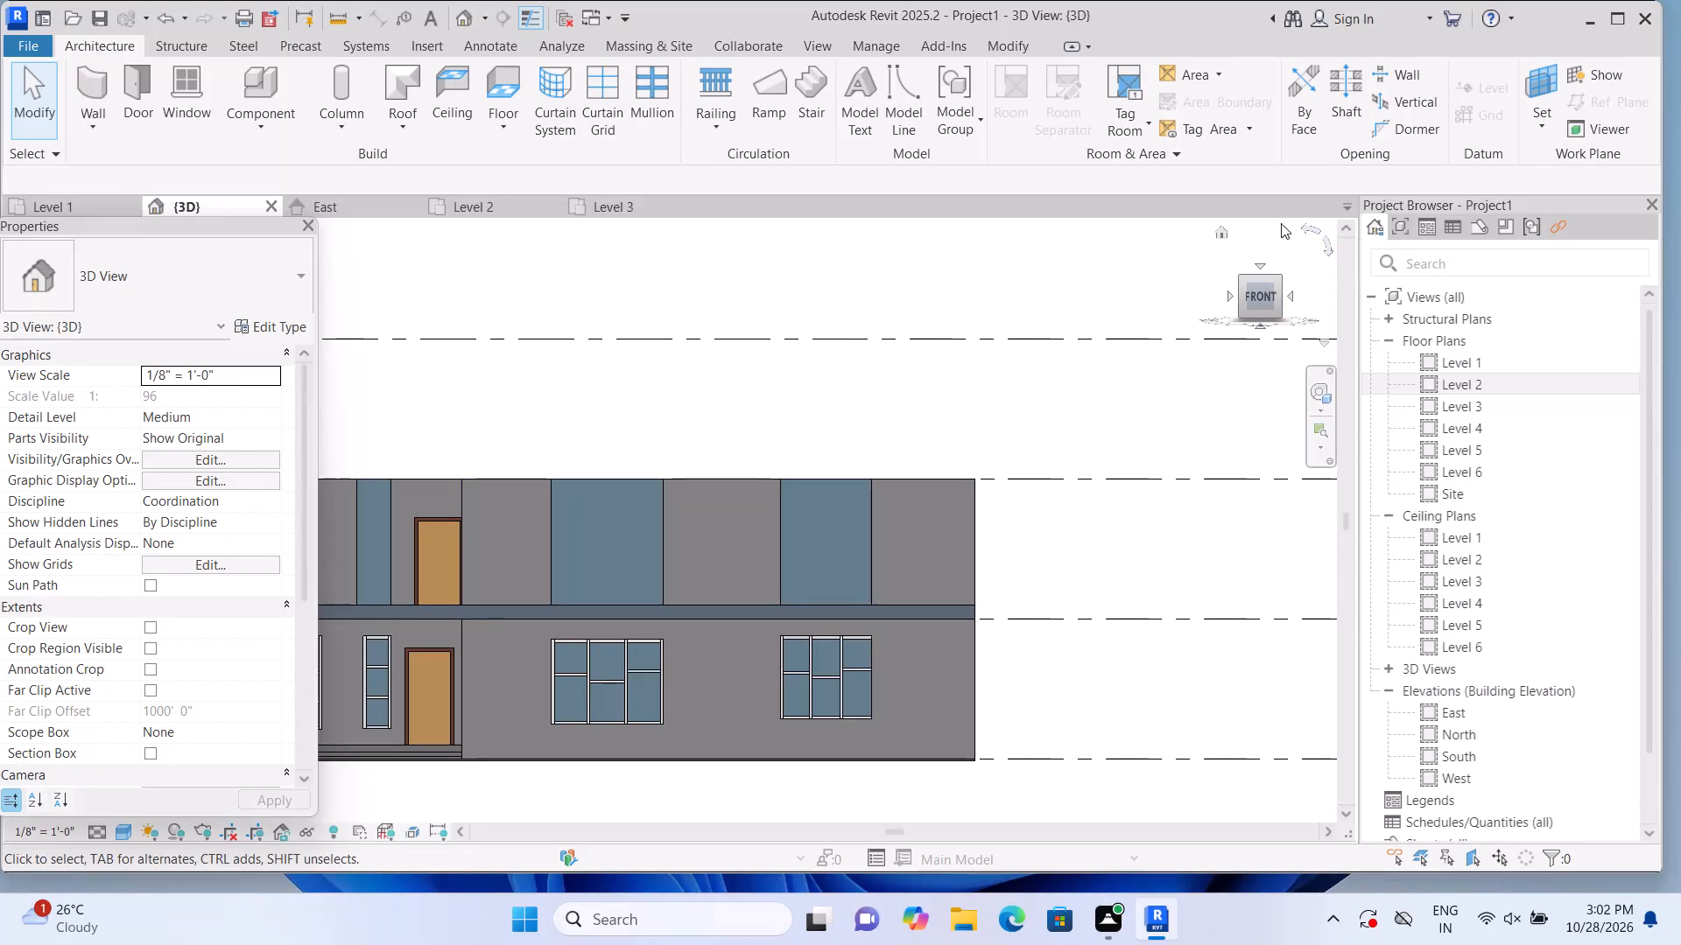
{"action": "left_click", "coordinate": [1221, 232]}
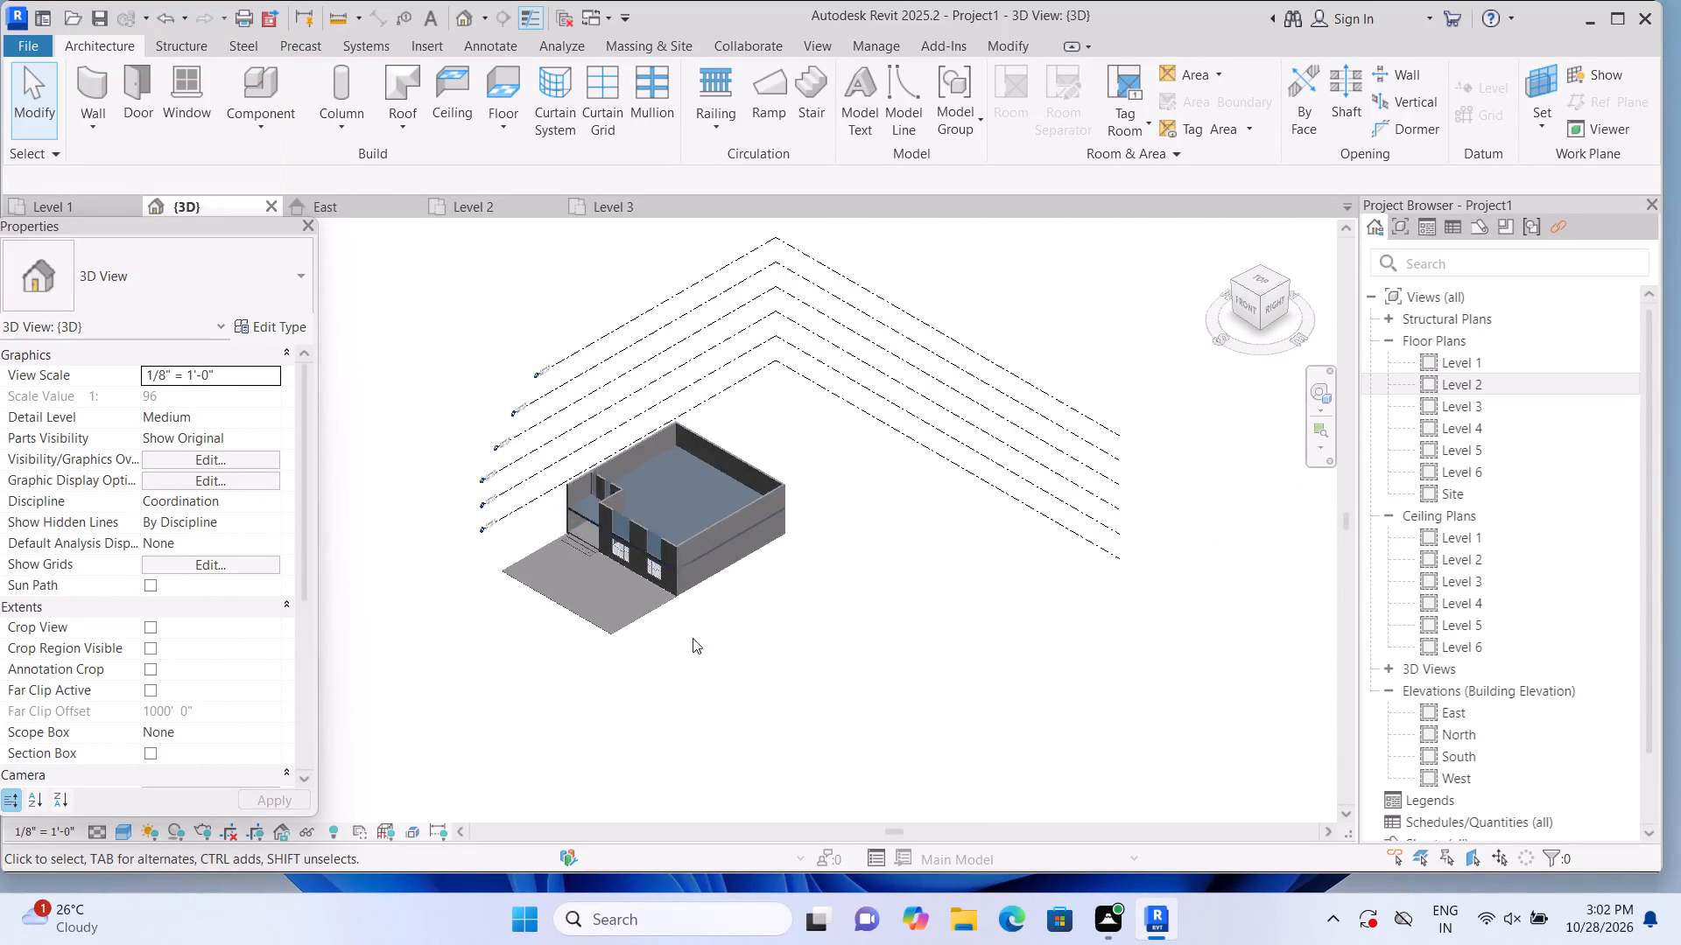
{"action": "scroll", "coordinate": [498, 630], "scroll_direction": "up", "scroll_amount": 7}
{"action": "scroll", "coordinate": [568, 591], "scroll_direction": "up", "scroll_amount": 2}
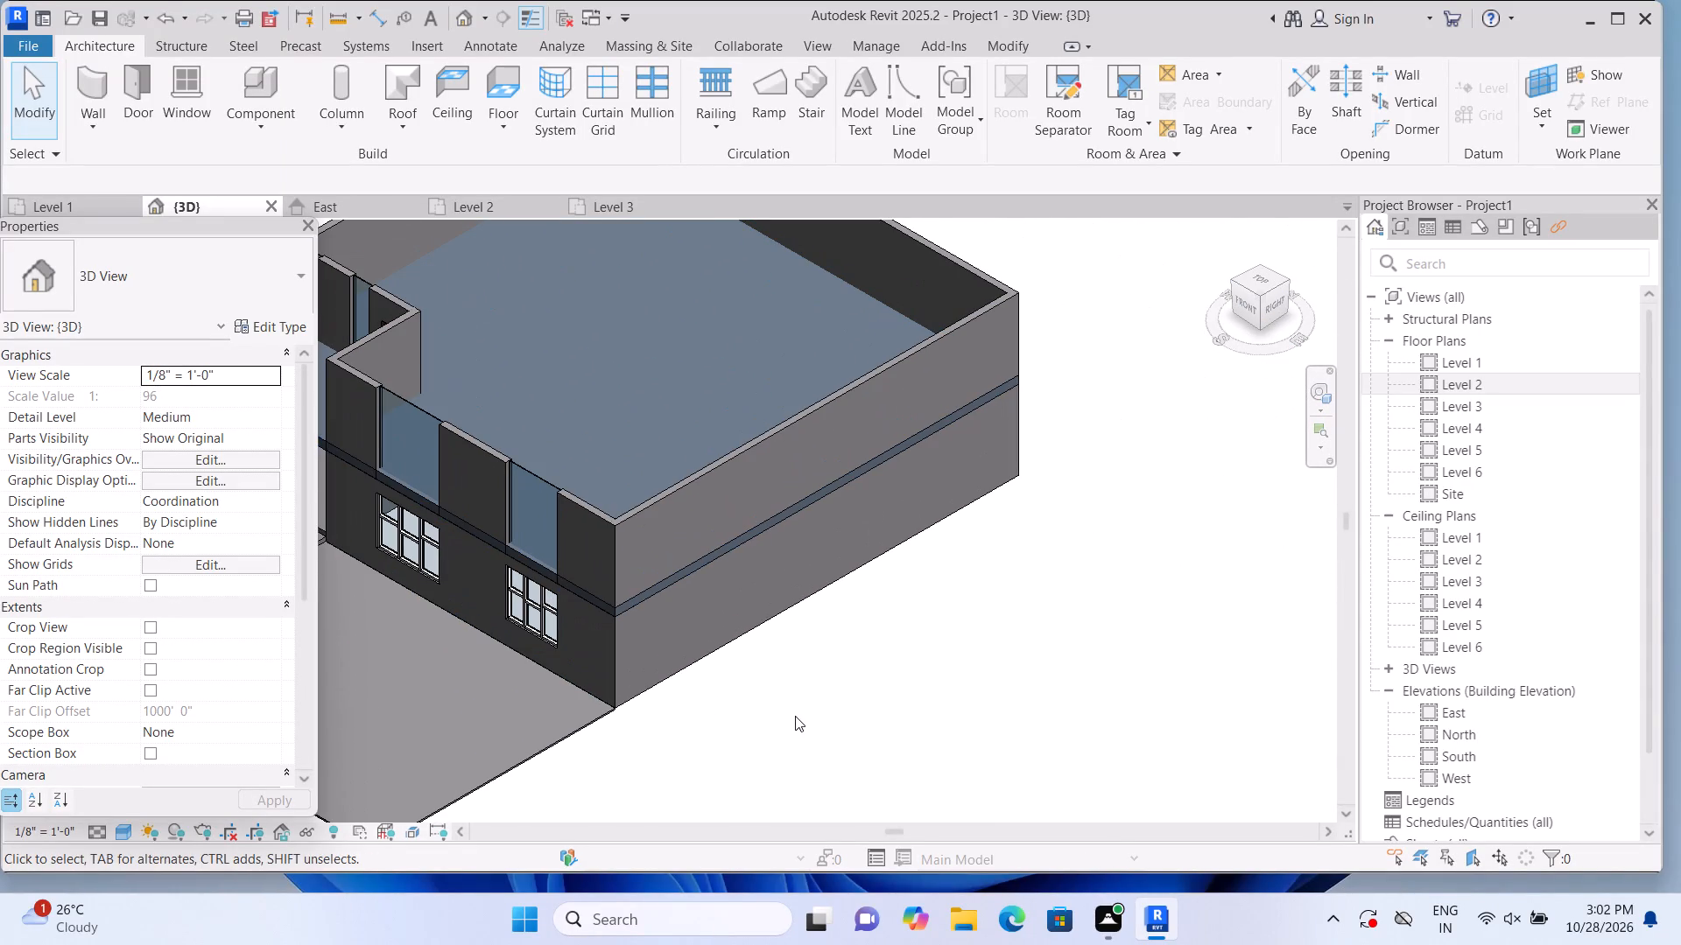
{"action": "scroll", "coordinate": [806, 657], "scroll_direction": "down", "scroll_amount": 1}
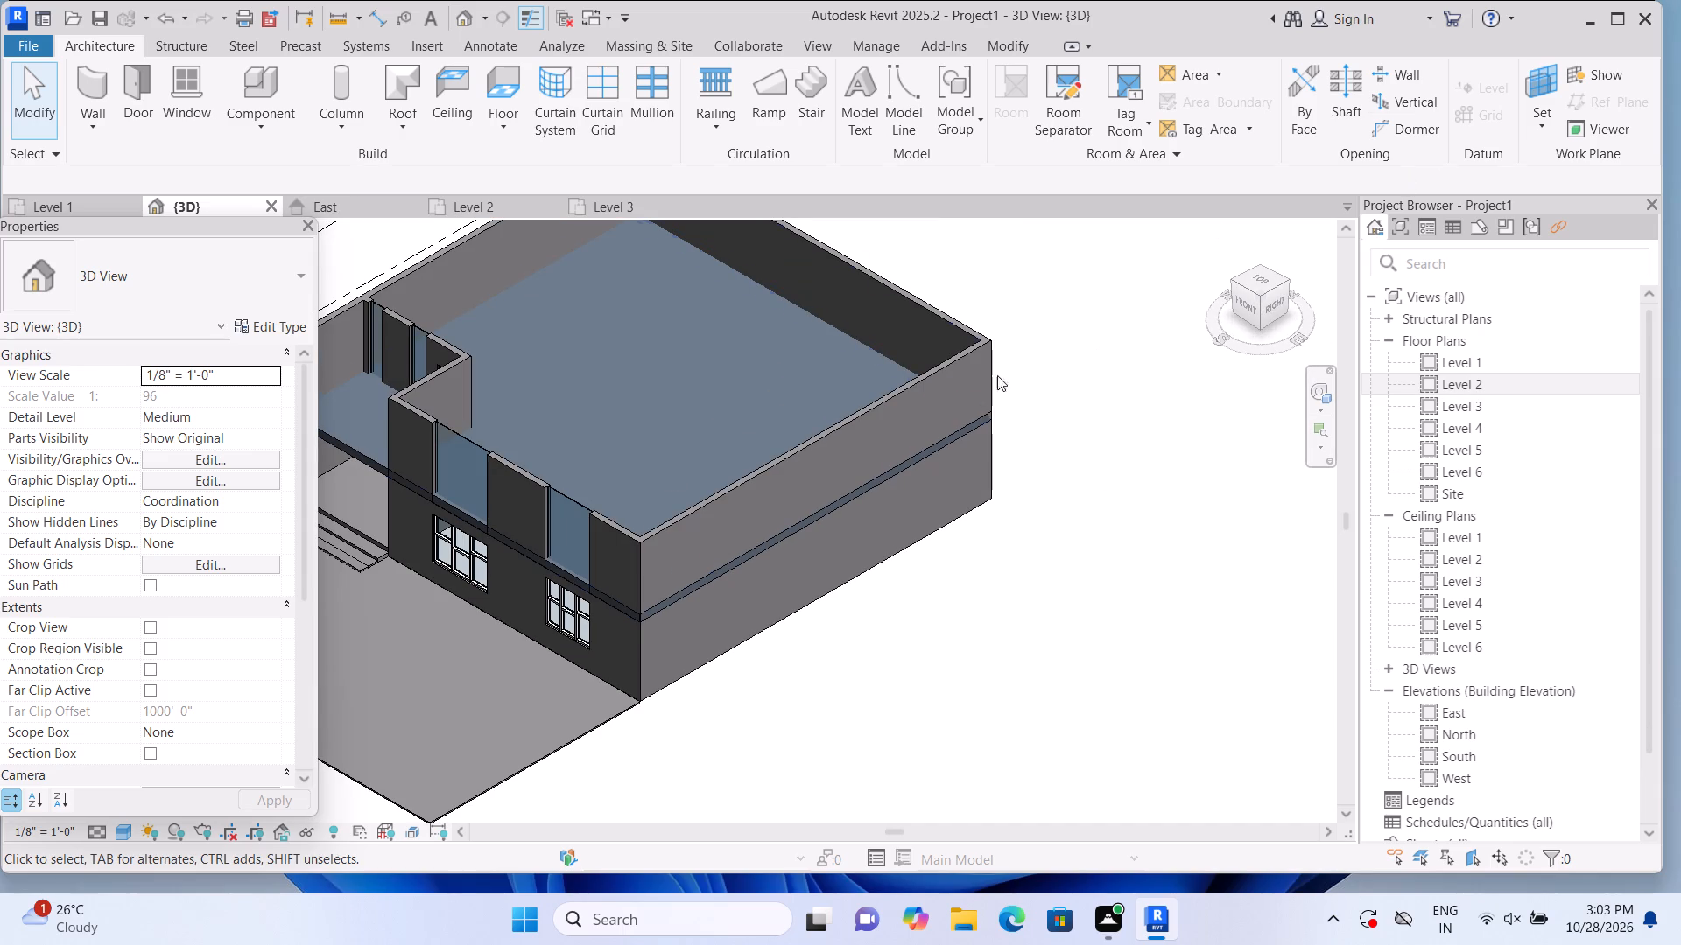
{"action": "scroll", "coordinate": [949, 636], "scroll_direction": "down", "scroll_amount": 2}
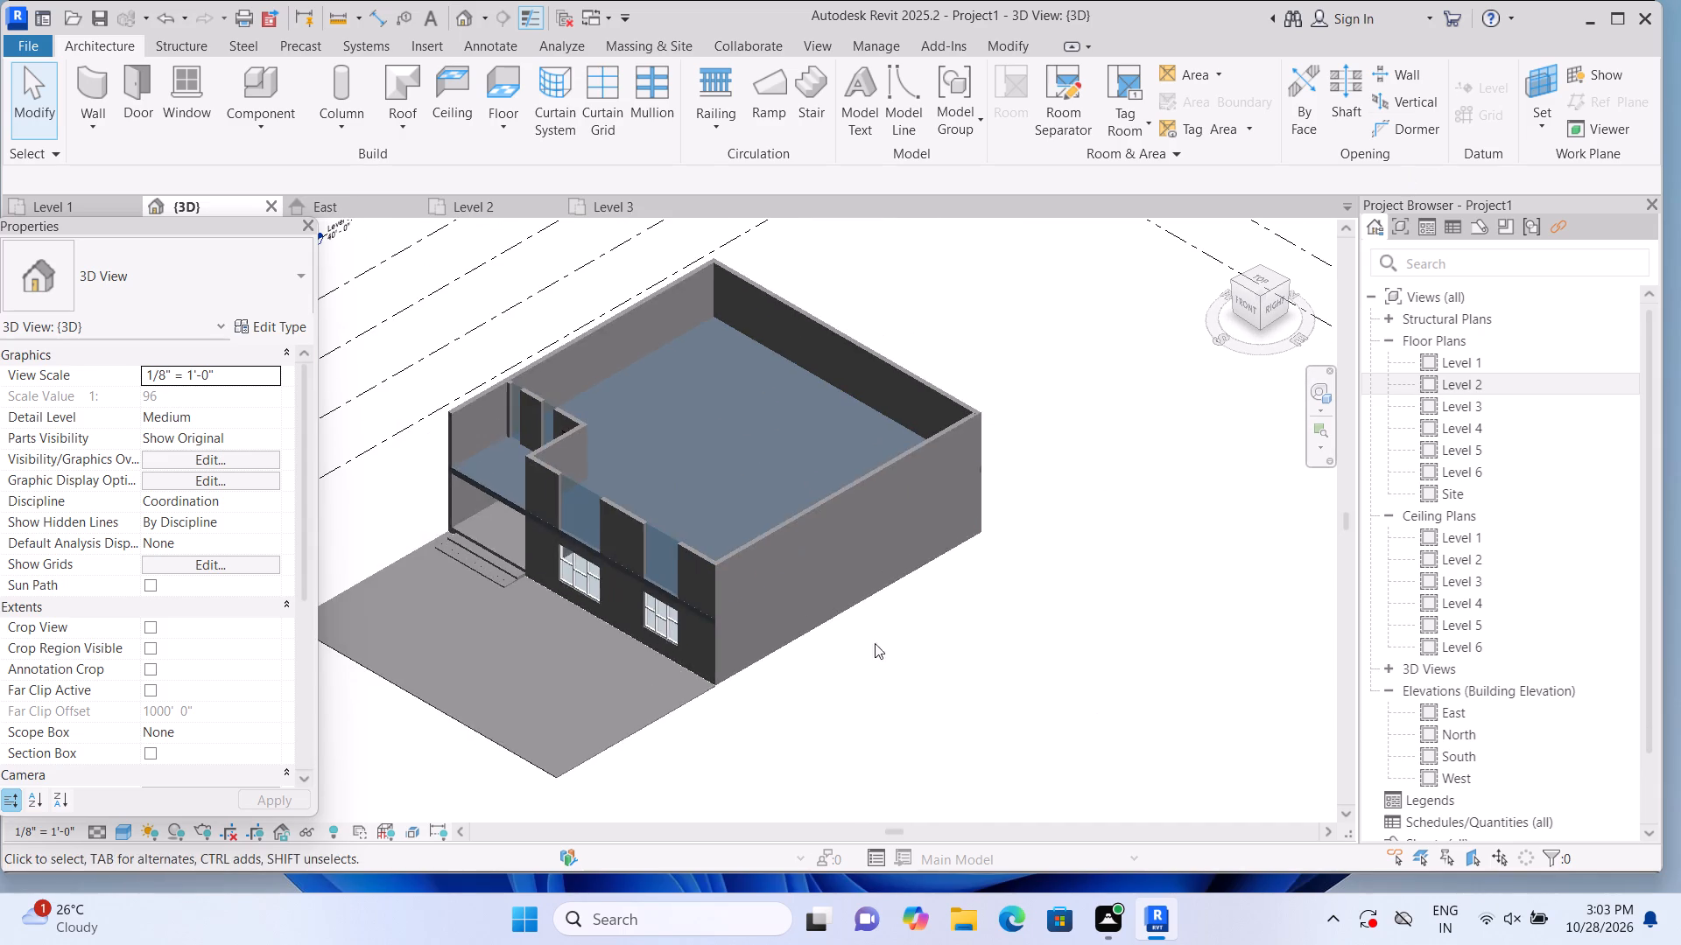
{"action": "middle_click_drag", "start_coordinate": [477, 595], "coordinate": [785, 784]}
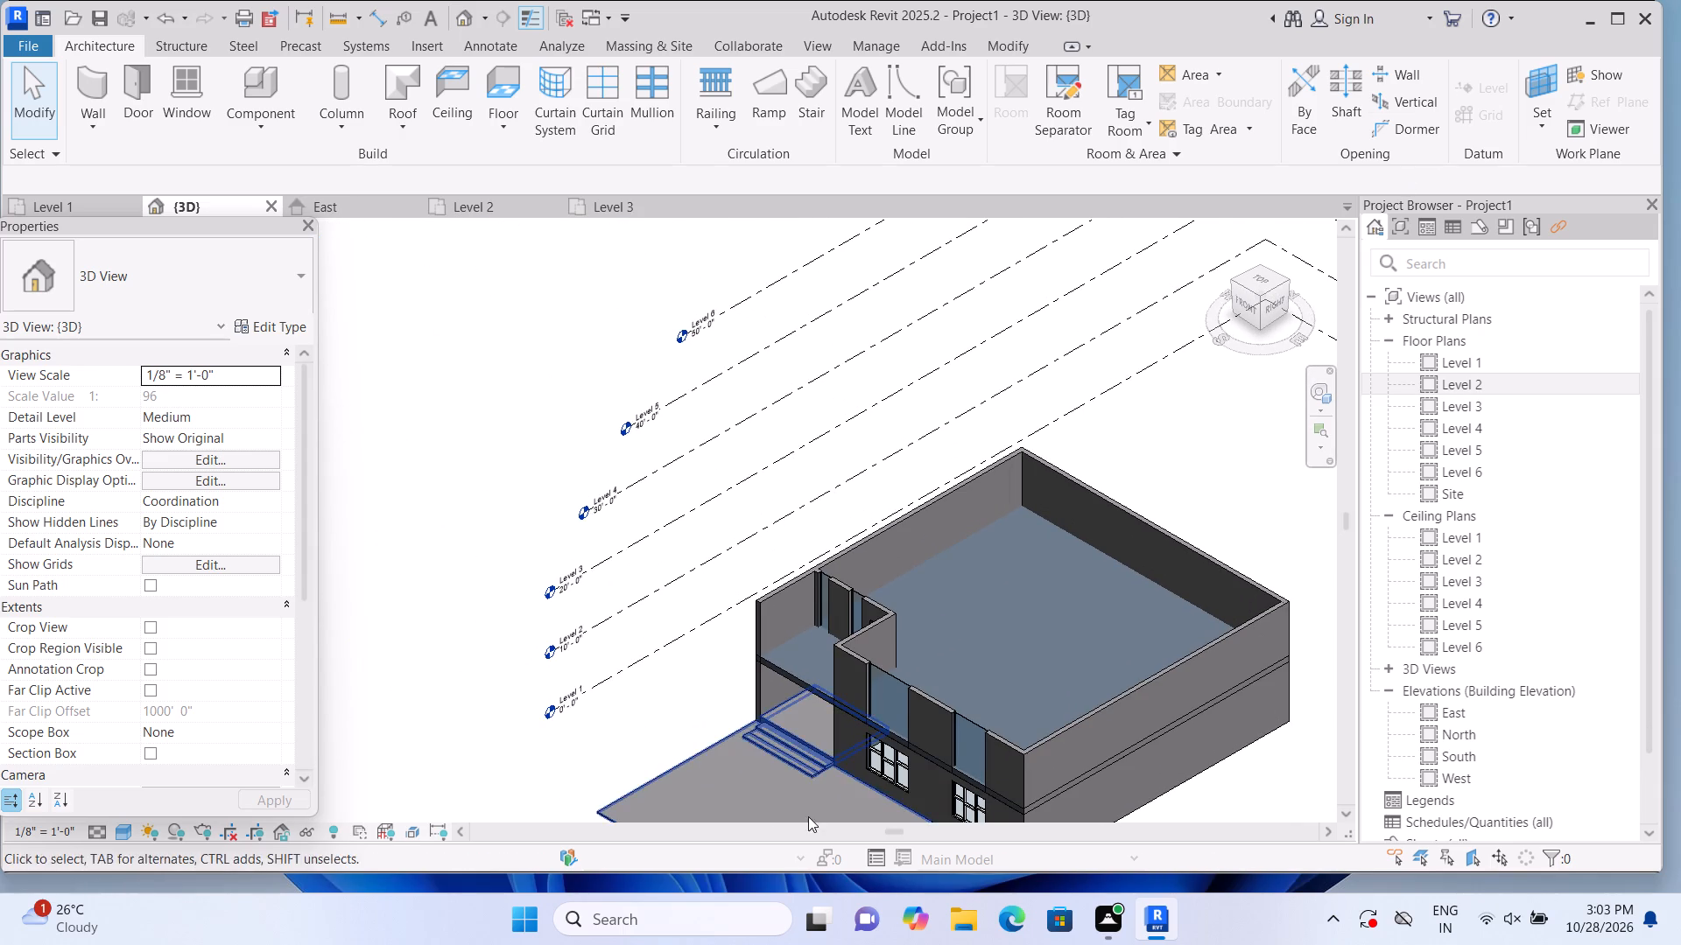
{"action": "scroll", "coordinate": [808, 814], "scroll_direction": "up", "scroll_amount": 1}
{"action": "middle_click_drag", "start_coordinate": [791, 796], "coordinate": [673, 551]}
{"action": "middle_click", "coordinate": [673, 551]}
{"action": "scroll", "coordinate": [832, 501], "scroll_direction": "up", "scroll_amount": 3}
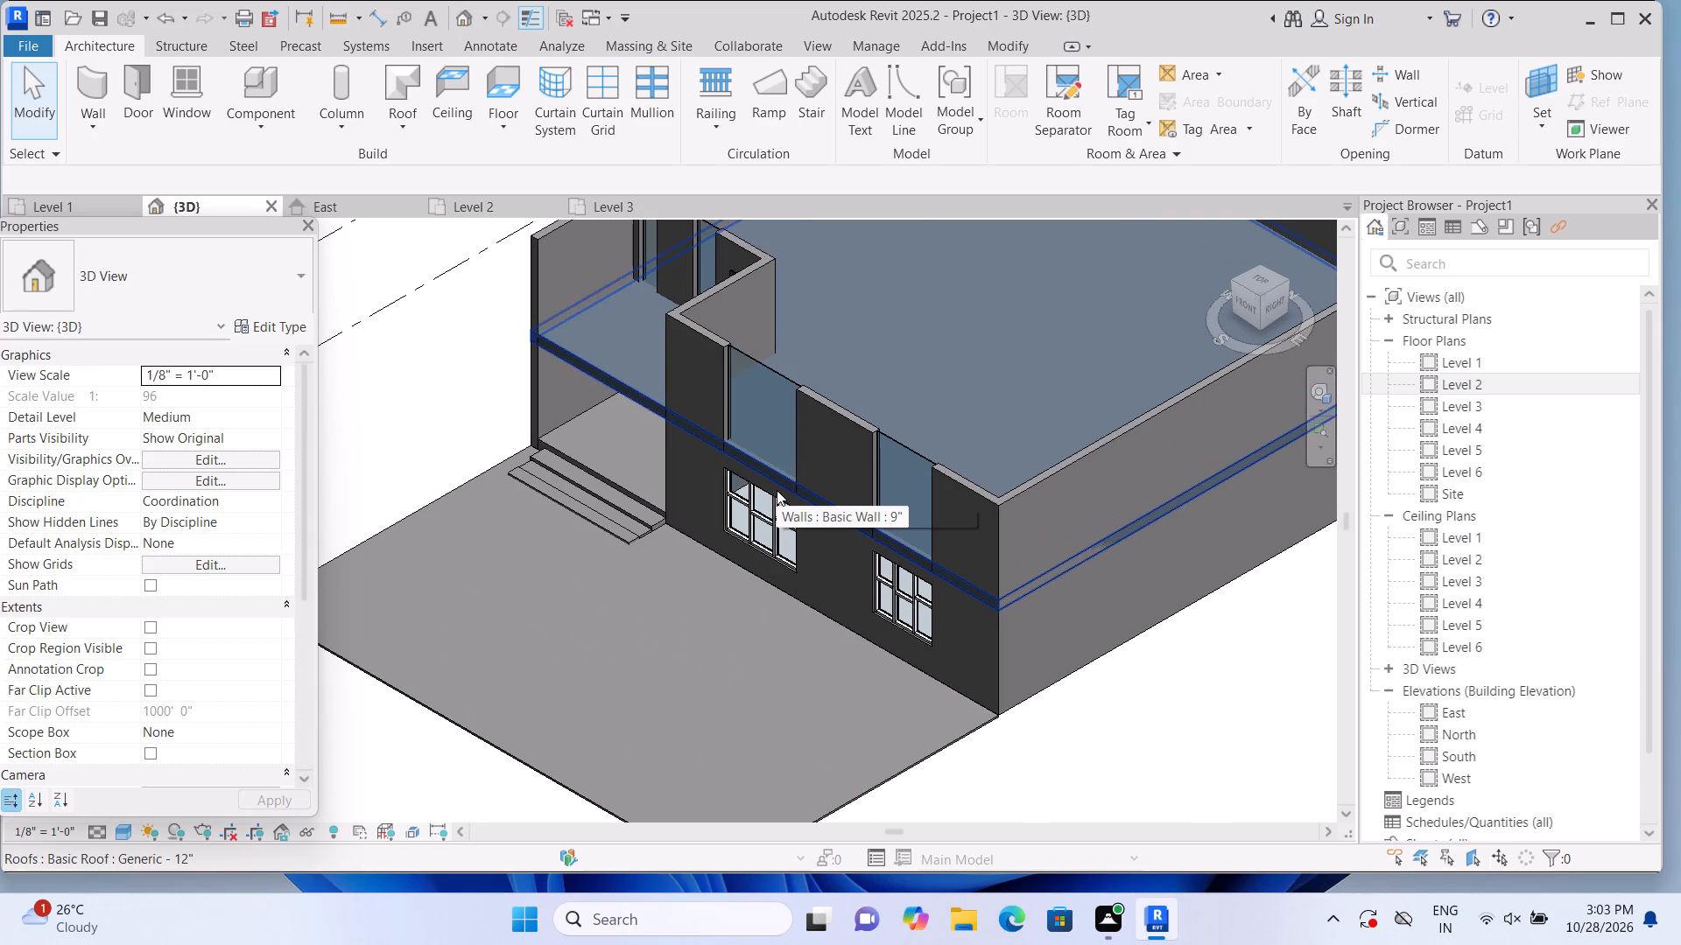
{"action": "scroll", "coordinate": [777, 490], "scroll_direction": "up", "scroll_amount": 1}
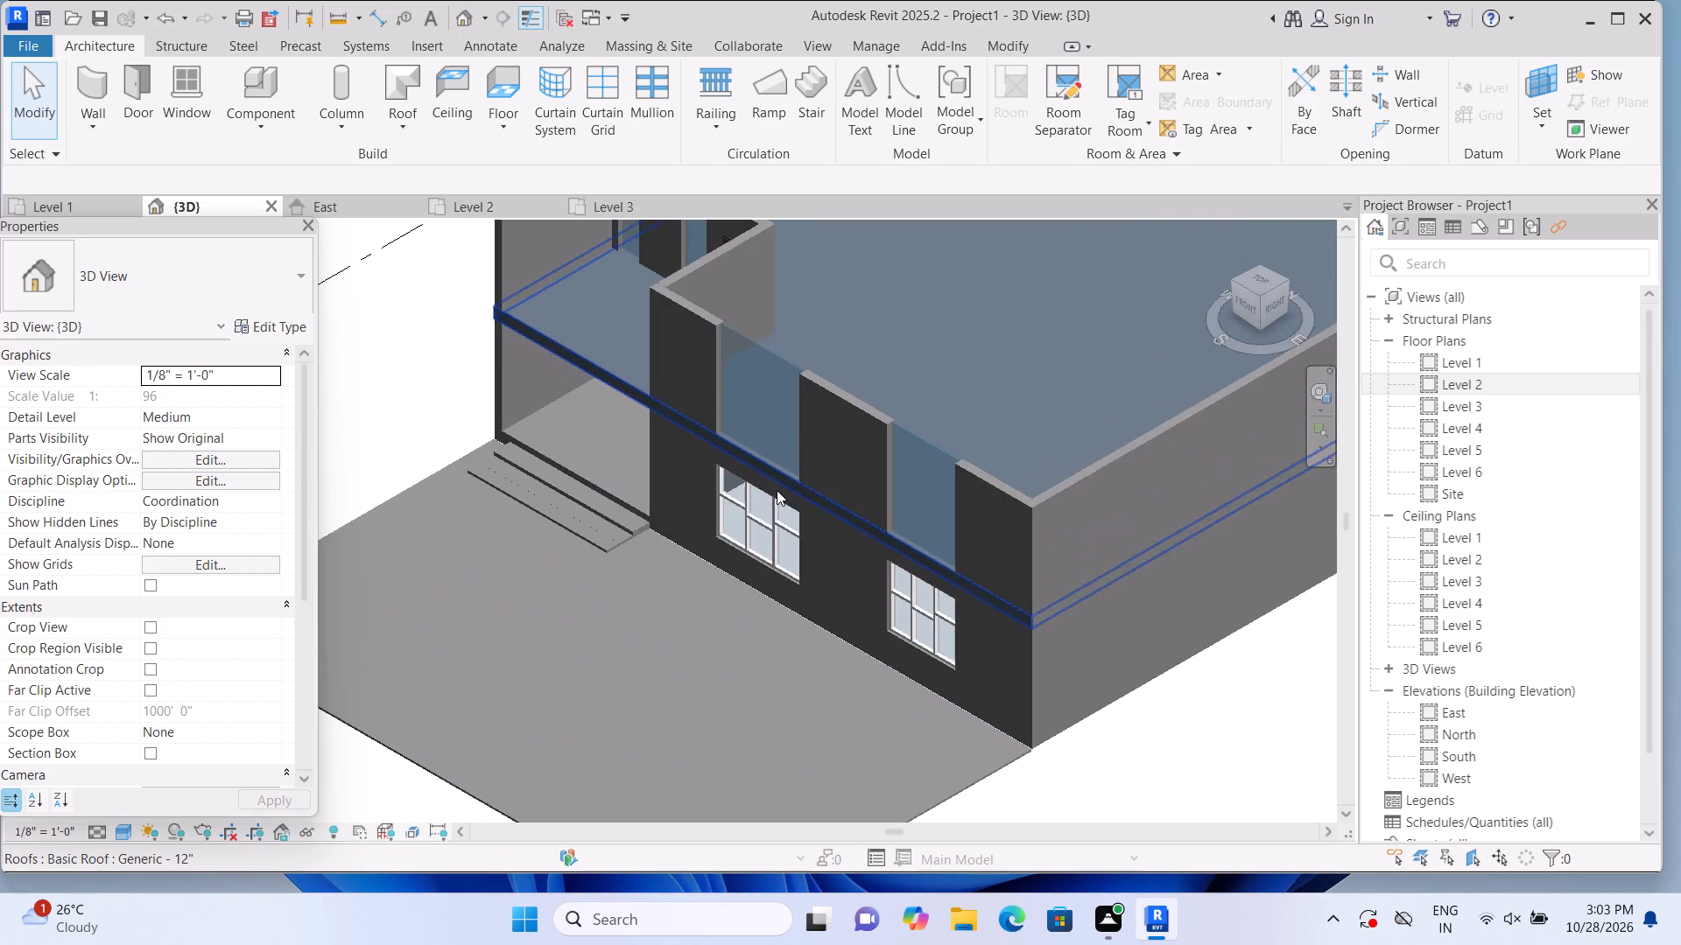
{"action": "left_click", "coordinate": [775, 387]}
{"action": "scroll", "coordinate": [748, 430], "scroll_direction": "up", "scroll_amount": 2}
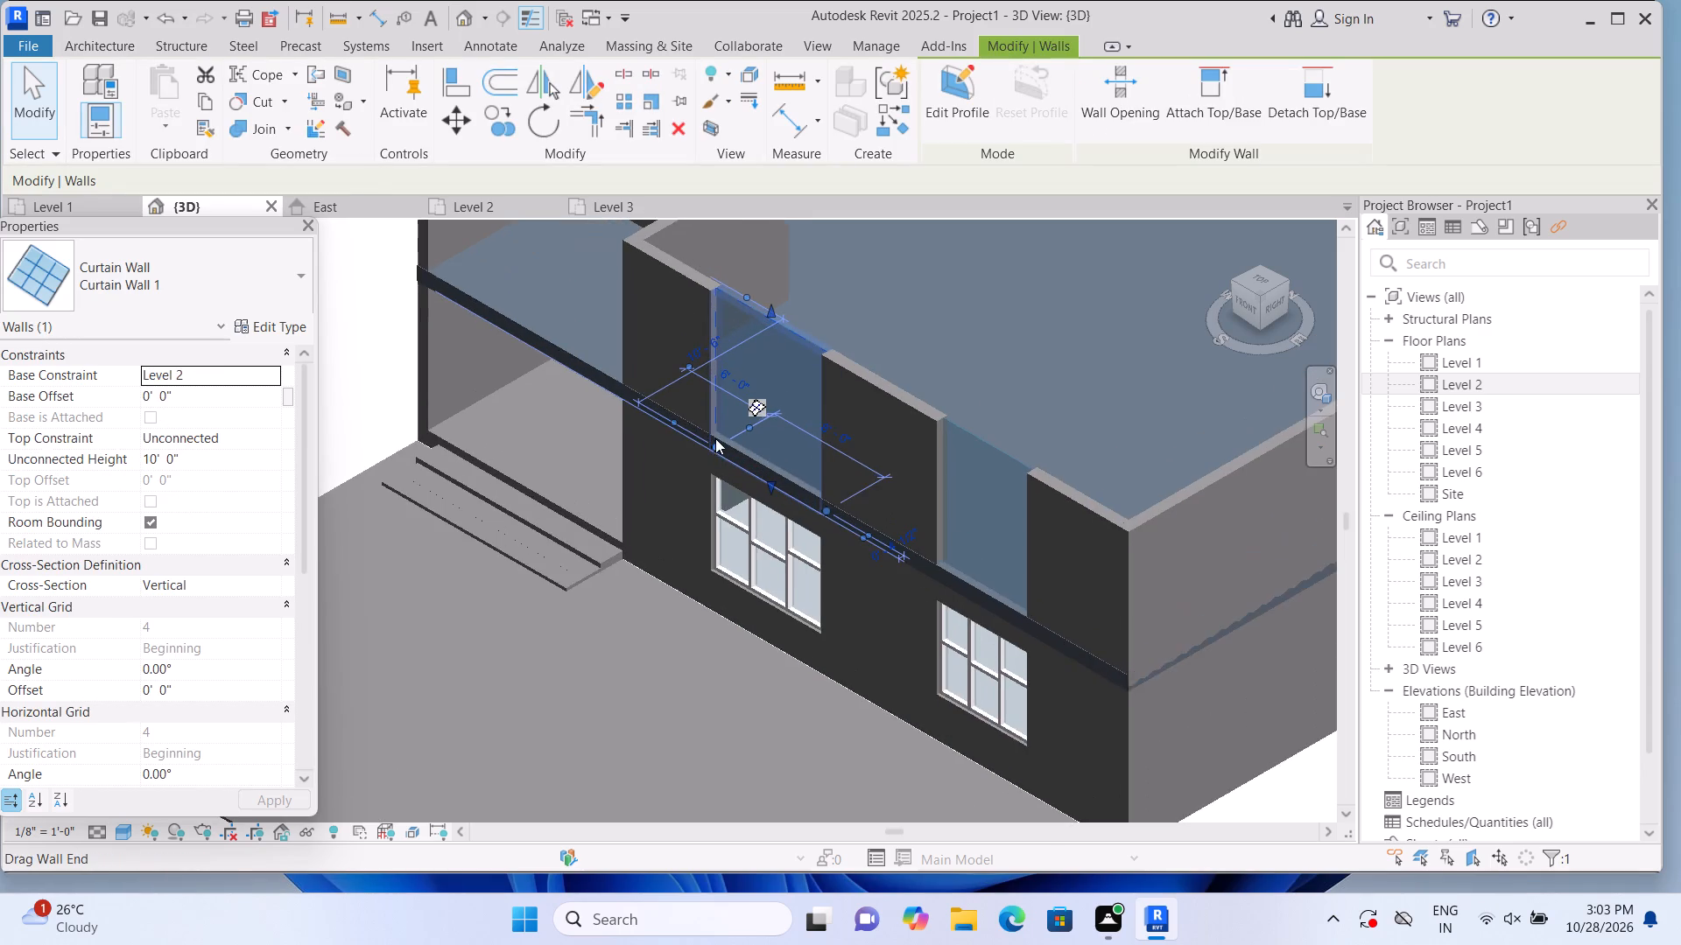
{"action": "scroll", "coordinate": [728, 459], "scroll_direction": "up", "scroll_amount": 2}
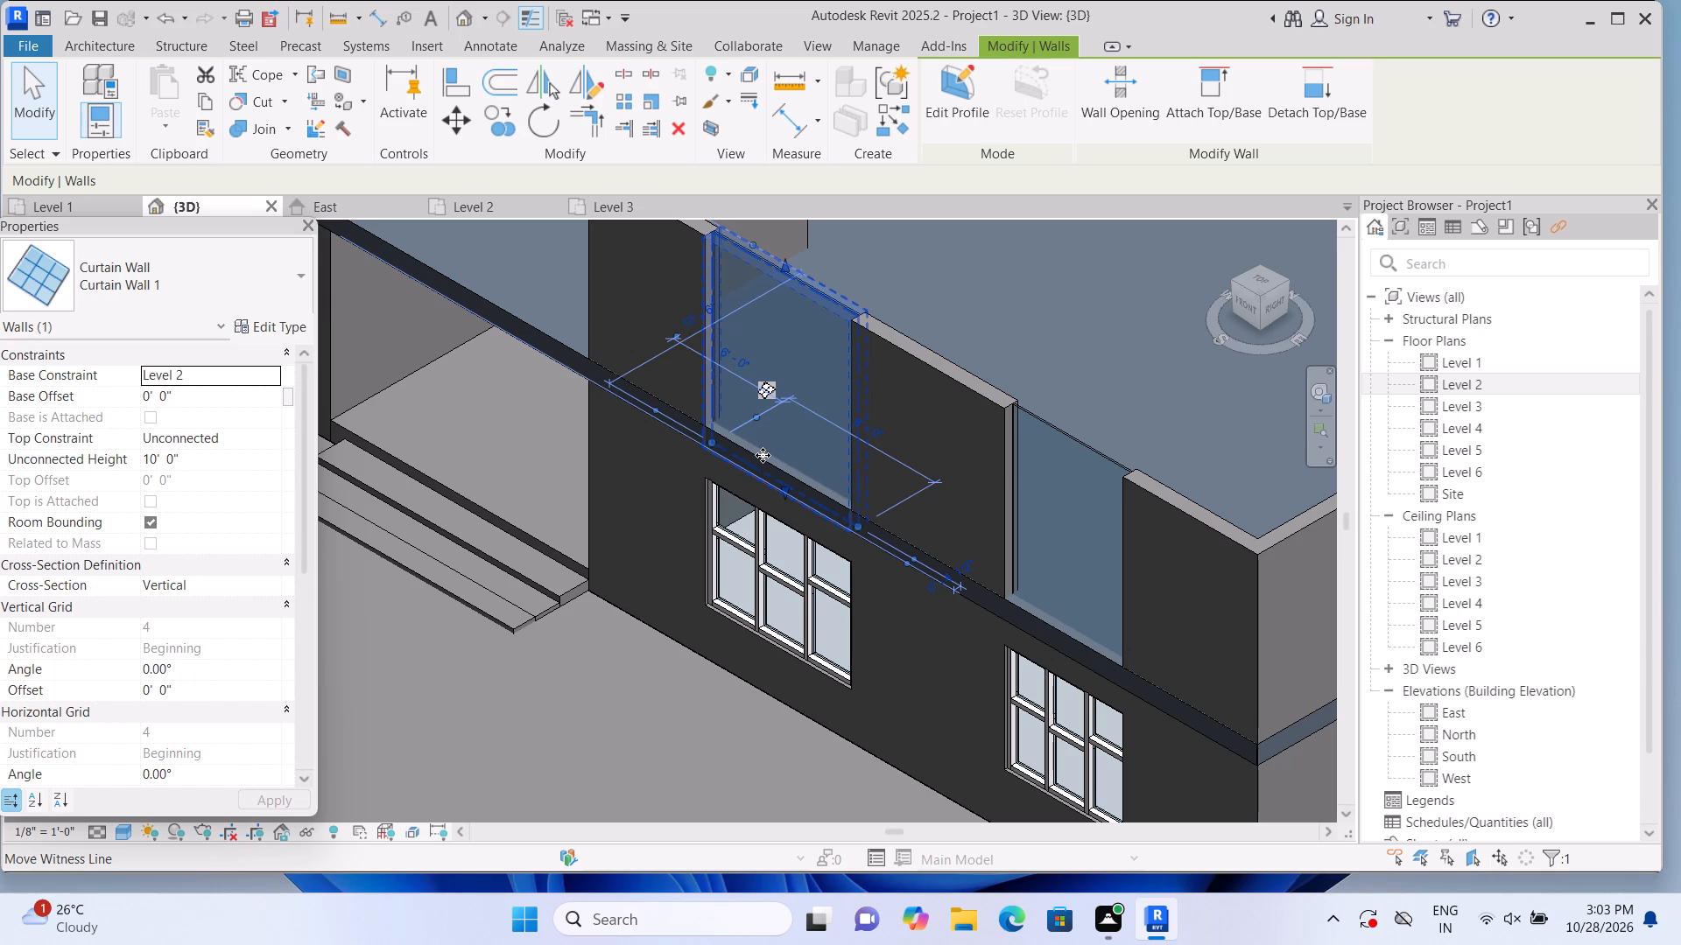
{"action": "scroll", "coordinate": [760, 470], "scroll_direction": "up", "scroll_amount": 1}
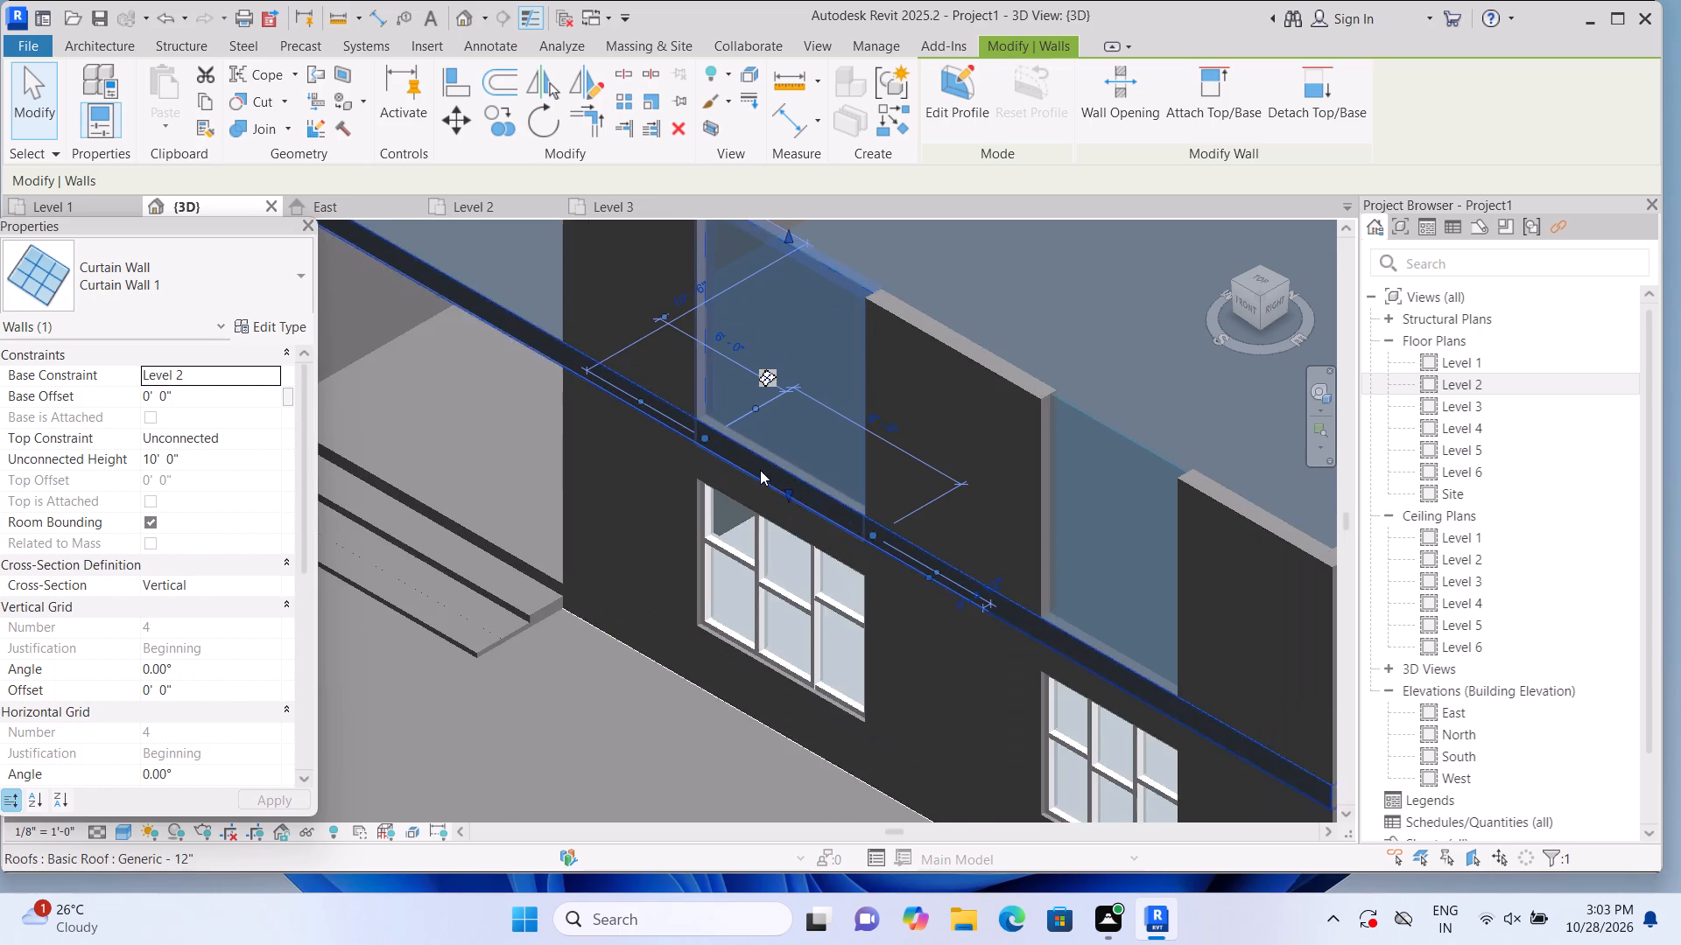
{"action": "left_click_drag", "start_coordinate": [787, 493], "coordinate": [808, 432]}
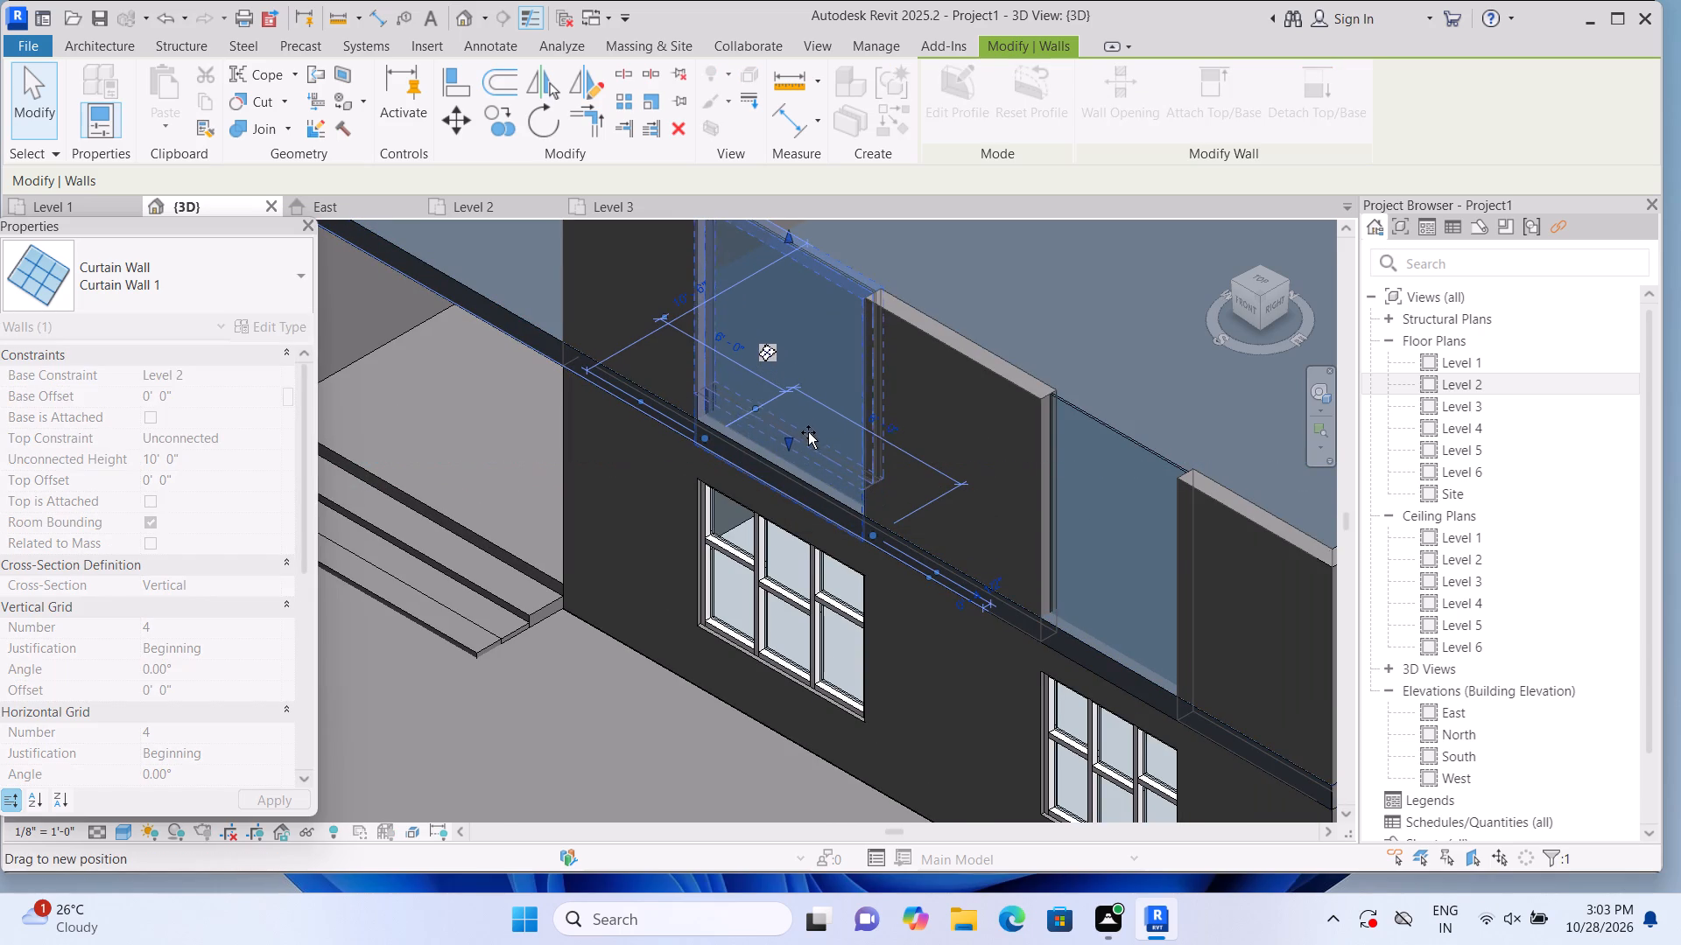
{"action": "left_click_drag", "start_coordinate": [808, 432], "coordinate": [812, 427]}
{"action": "left_click", "coordinate": [572, 703]}
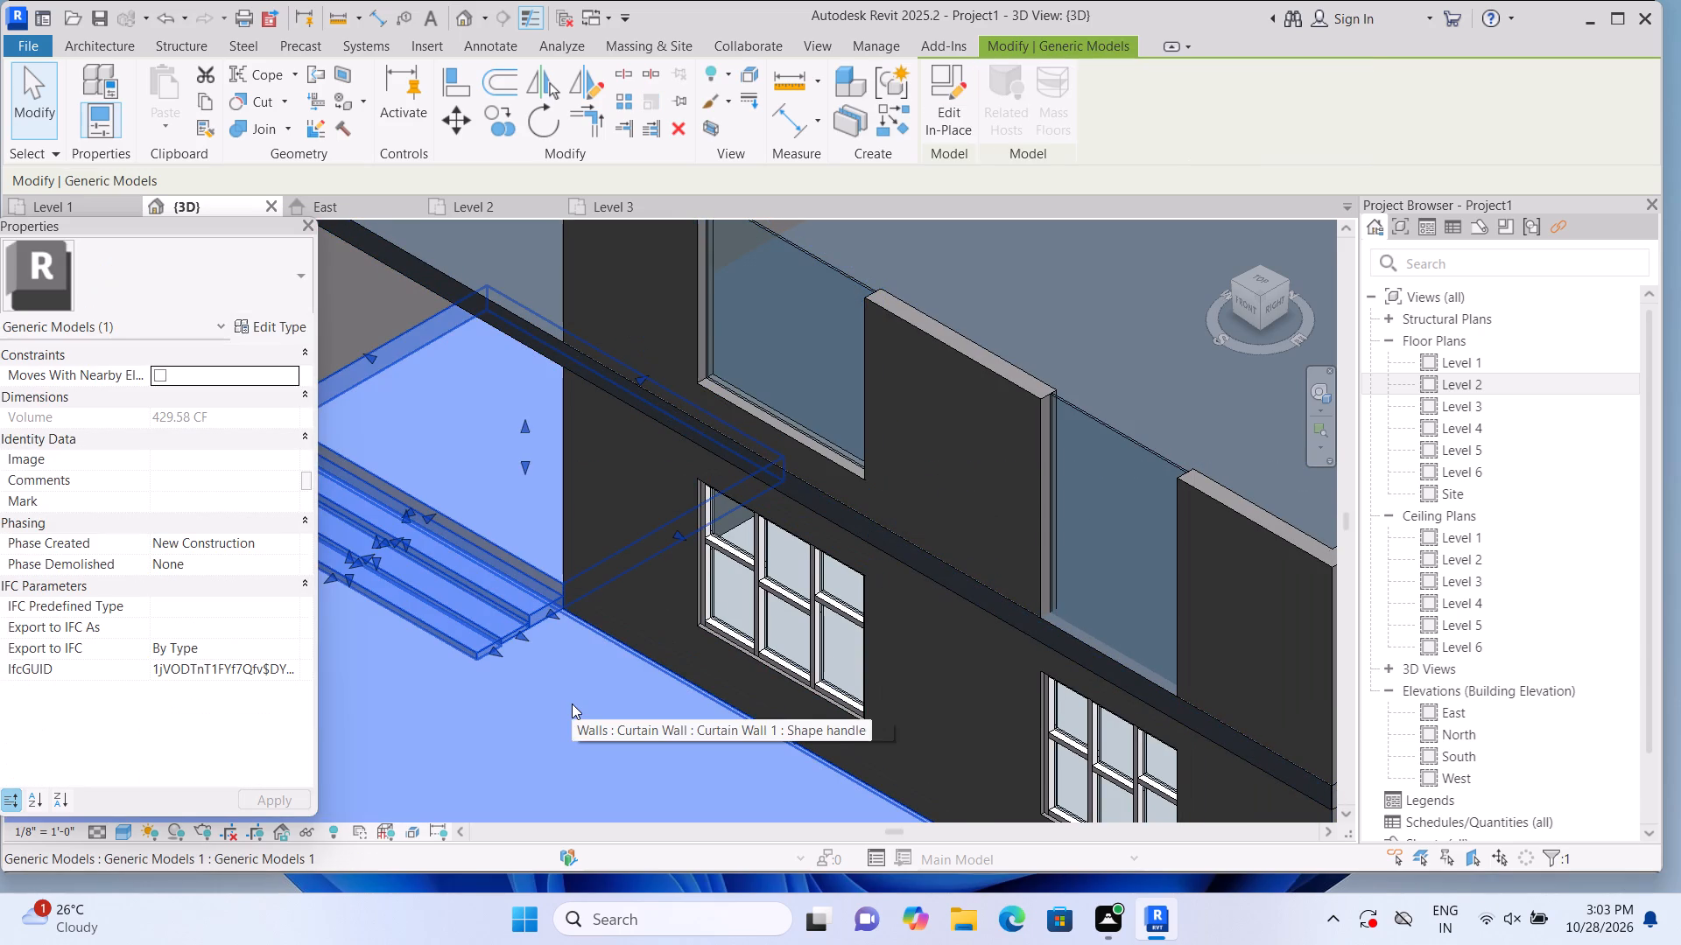
{"action": "key", "text": "Escape"}
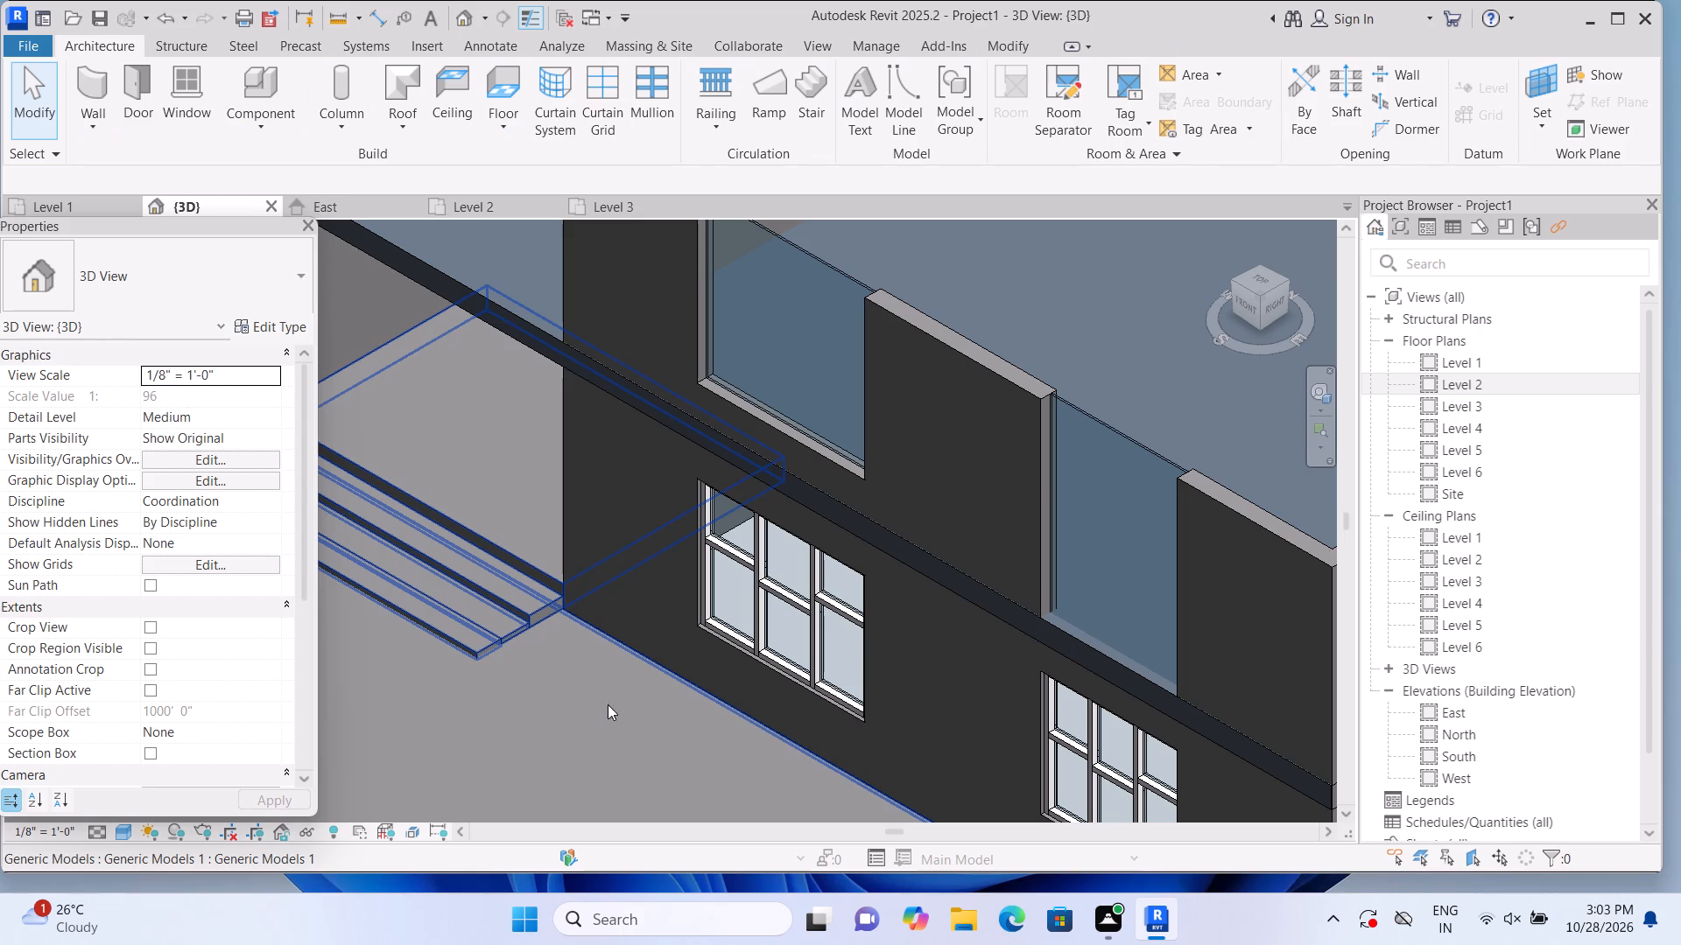
{"action": "key", "text": "Escape"}
Lower the same curtain wall's top edge below the wall top, giving it an unconnected height of about 6'-7".
{"action": "scroll", "coordinate": [538, 723], "scroll_direction": "down", "scroll_amount": 4}
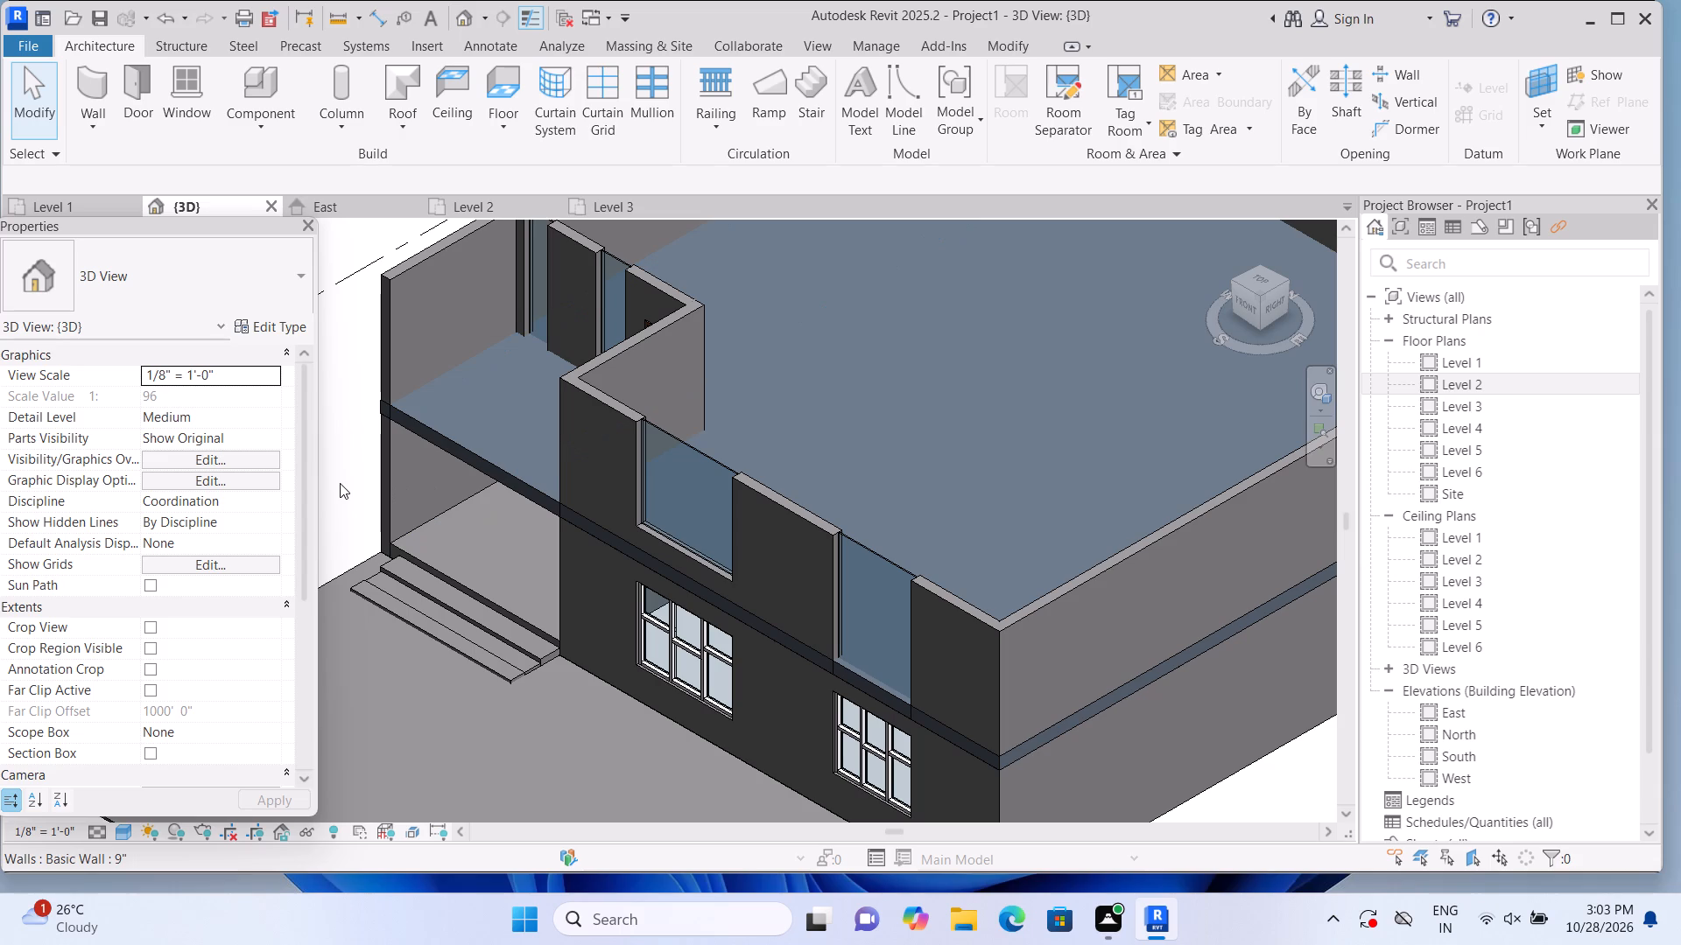
{"action": "left_click", "coordinate": [665, 459]}
{"action": "scroll", "coordinate": [664, 458], "scroll_direction": "up", "scroll_amount": 3}
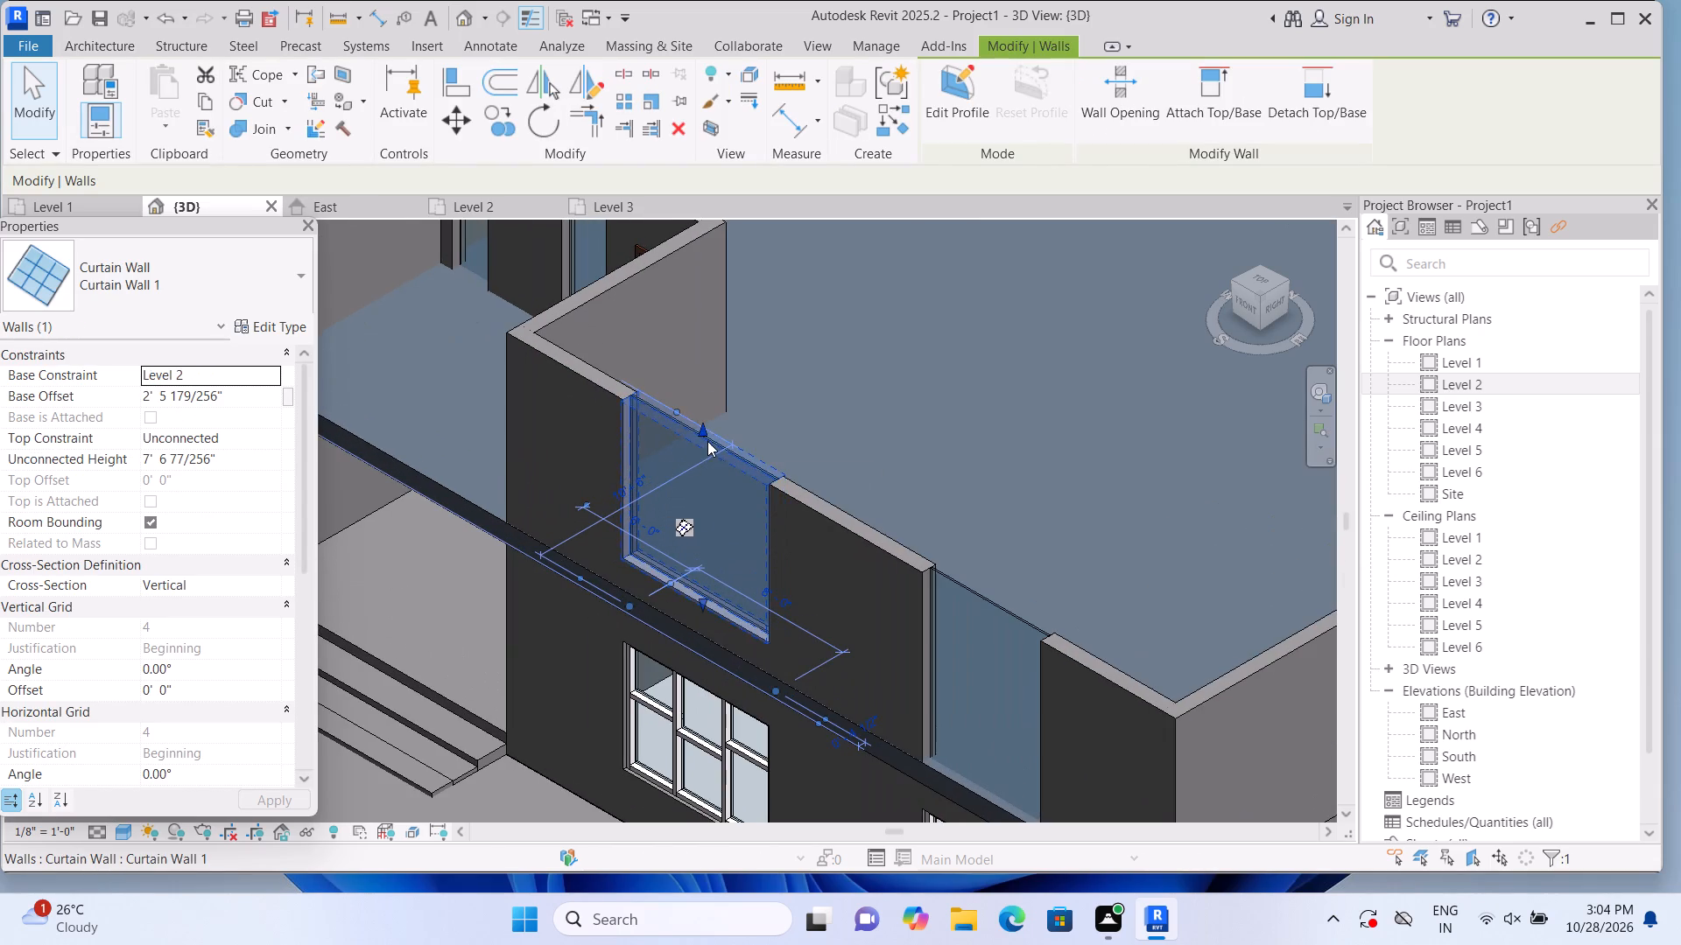
{"action": "left_click_drag", "start_coordinate": [700, 429], "coordinate": [691, 458]}
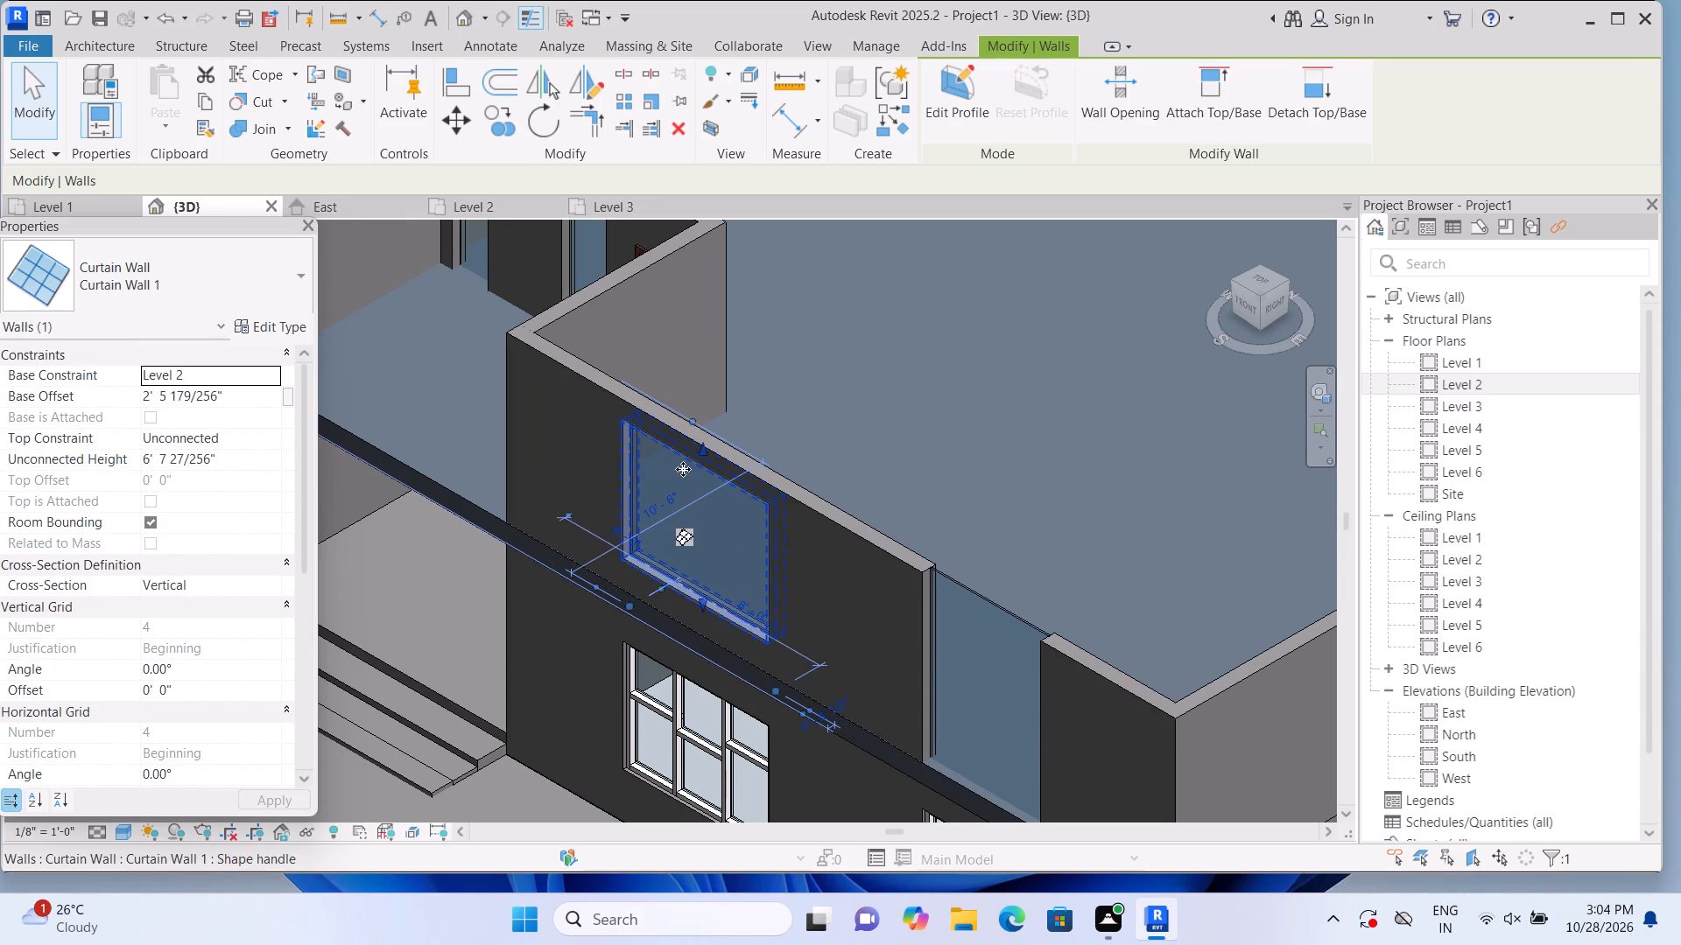
{"action": "scroll", "coordinate": [672, 520], "scroll_direction": "down", "scroll_amount": 2}
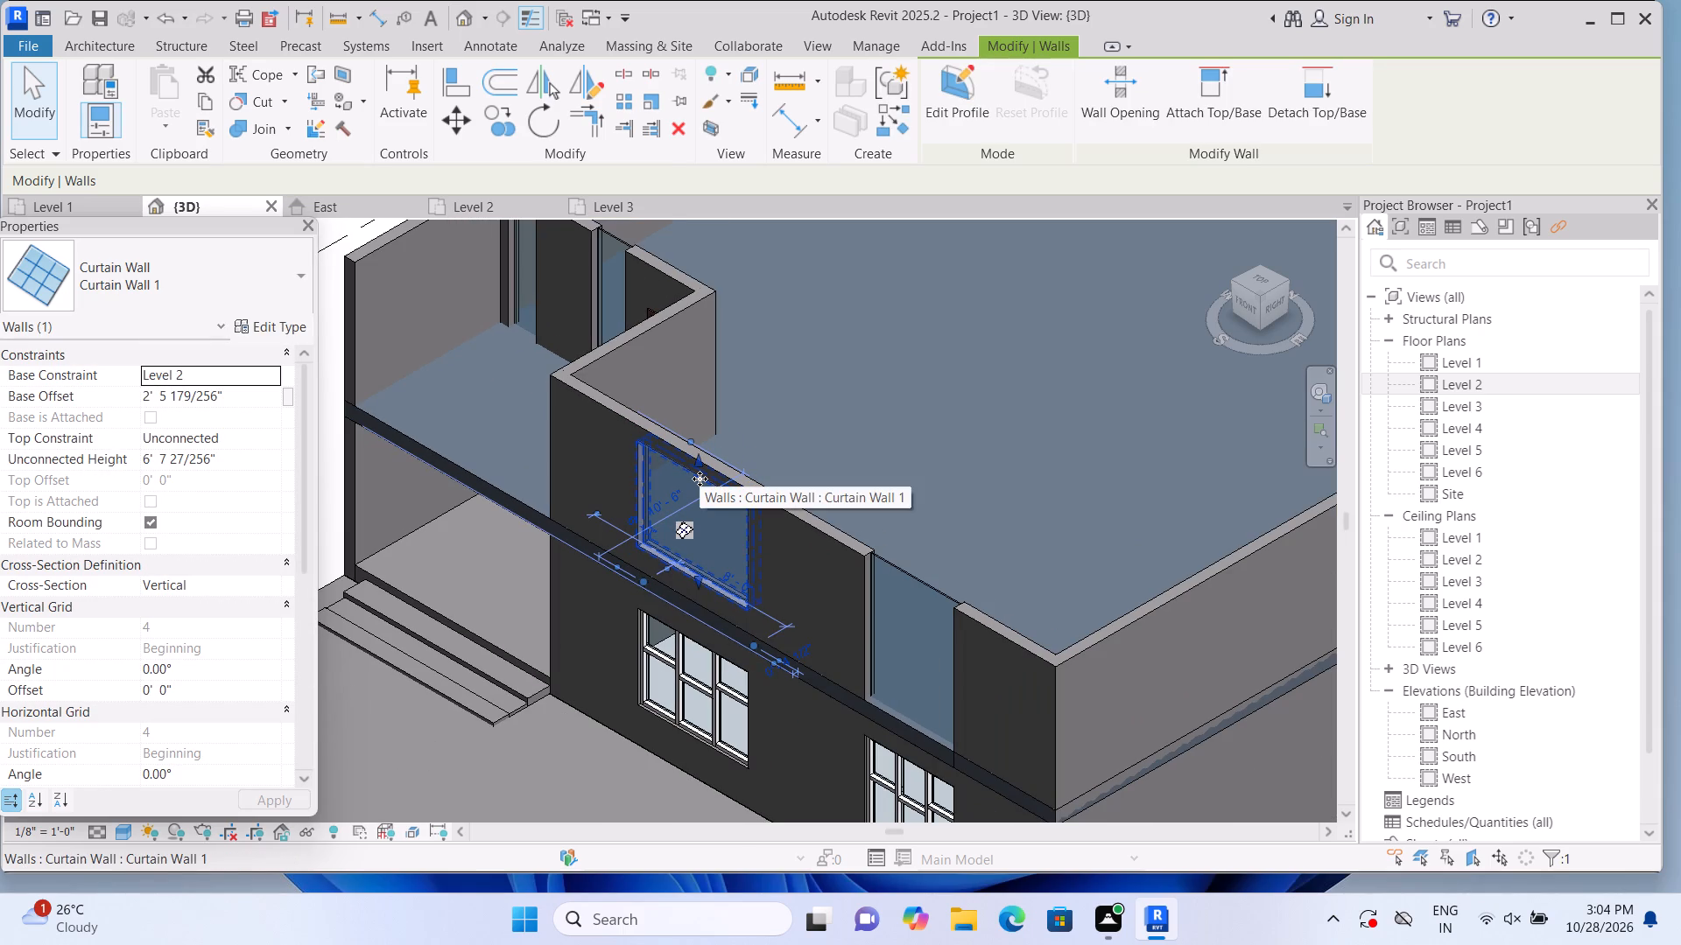
{"action": "scroll", "coordinate": [701, 502], "scroll_direction": "up", "scroll_amount": 1}
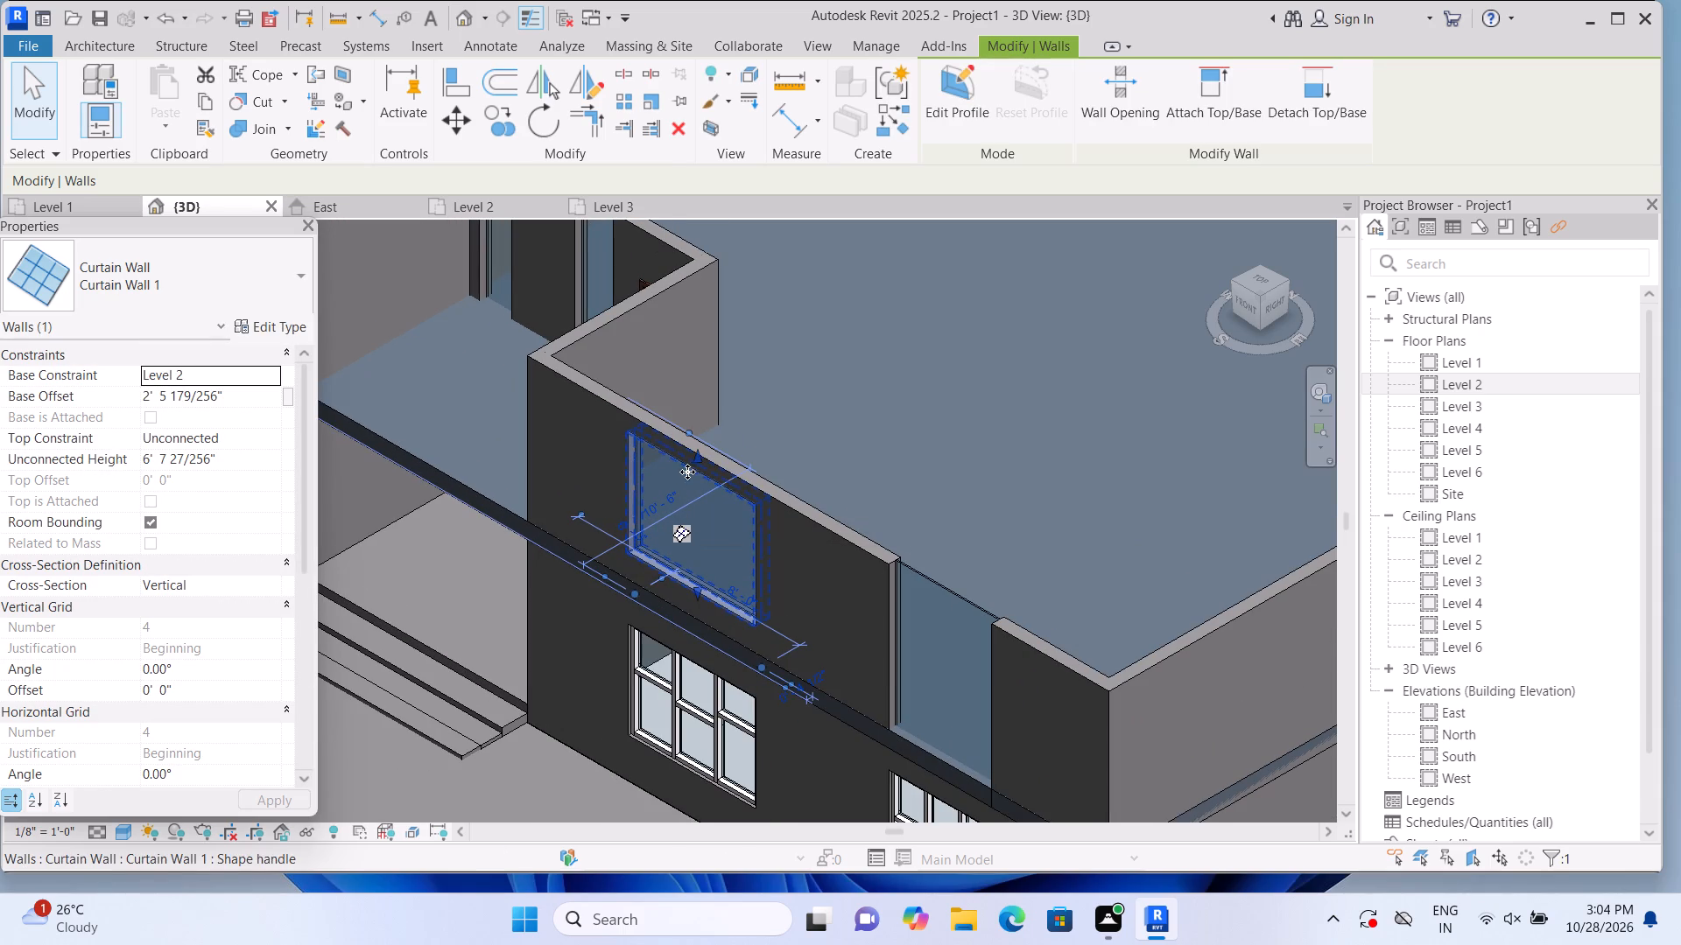
{"action": "key", "text": "Escape"}
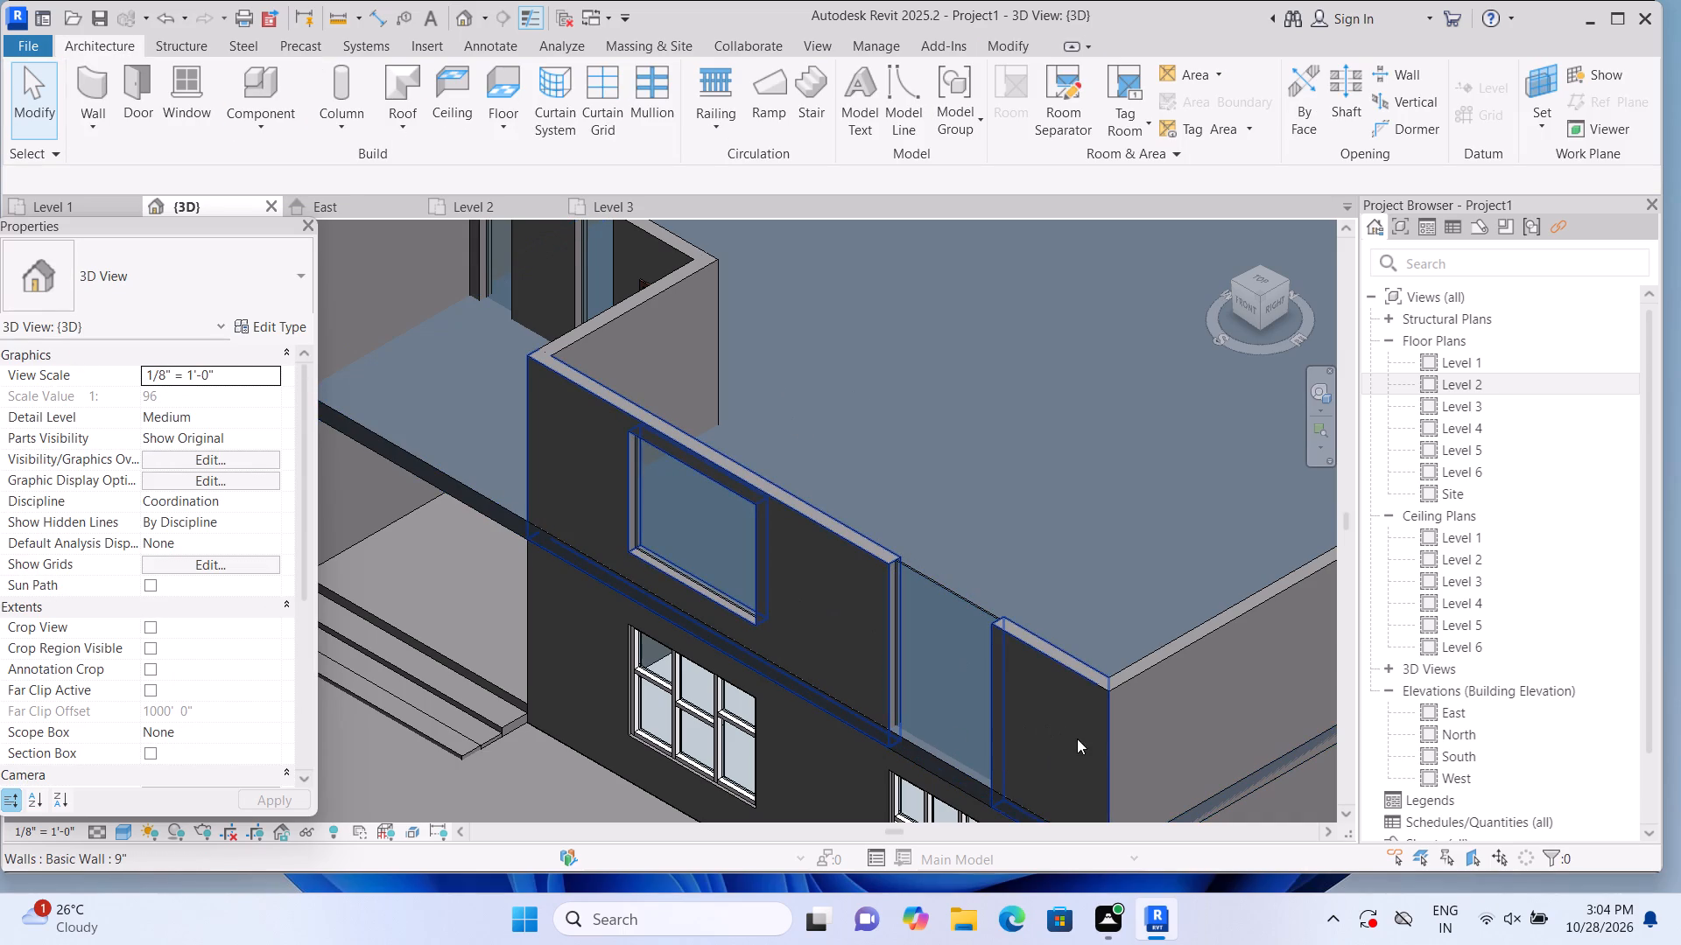
Raise the bottom edge of the second front curtain wall, near the building corner, to about 2'-6" above Level 2.
{"action": "middle_click_drag", "start_coordinate": [1031, 670], "coordinate": [1030, 598]}
{"action": "middle_click_drag", "start_coordinate": [1034, 572], "coordinate": [1031, 491]}
{"action": "left_click", "coordinate": [925, 536]}
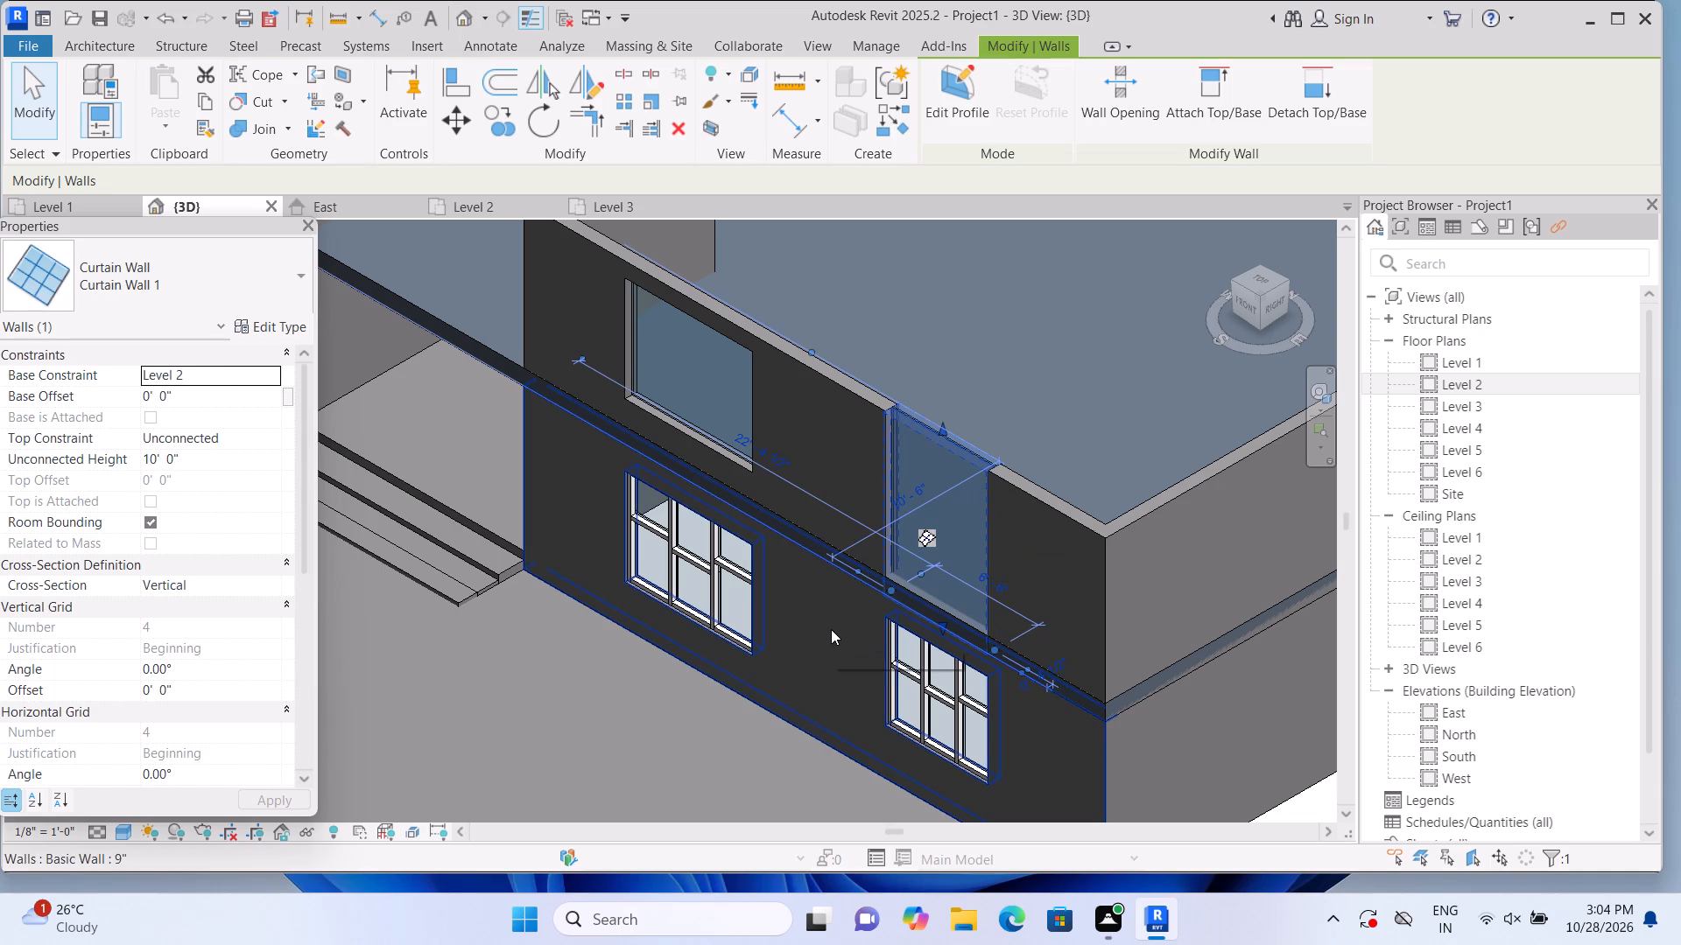
{"action": "scroll", "coordinate": [874, 642], "scroll_direction": "up", "scroll_amount": 1}
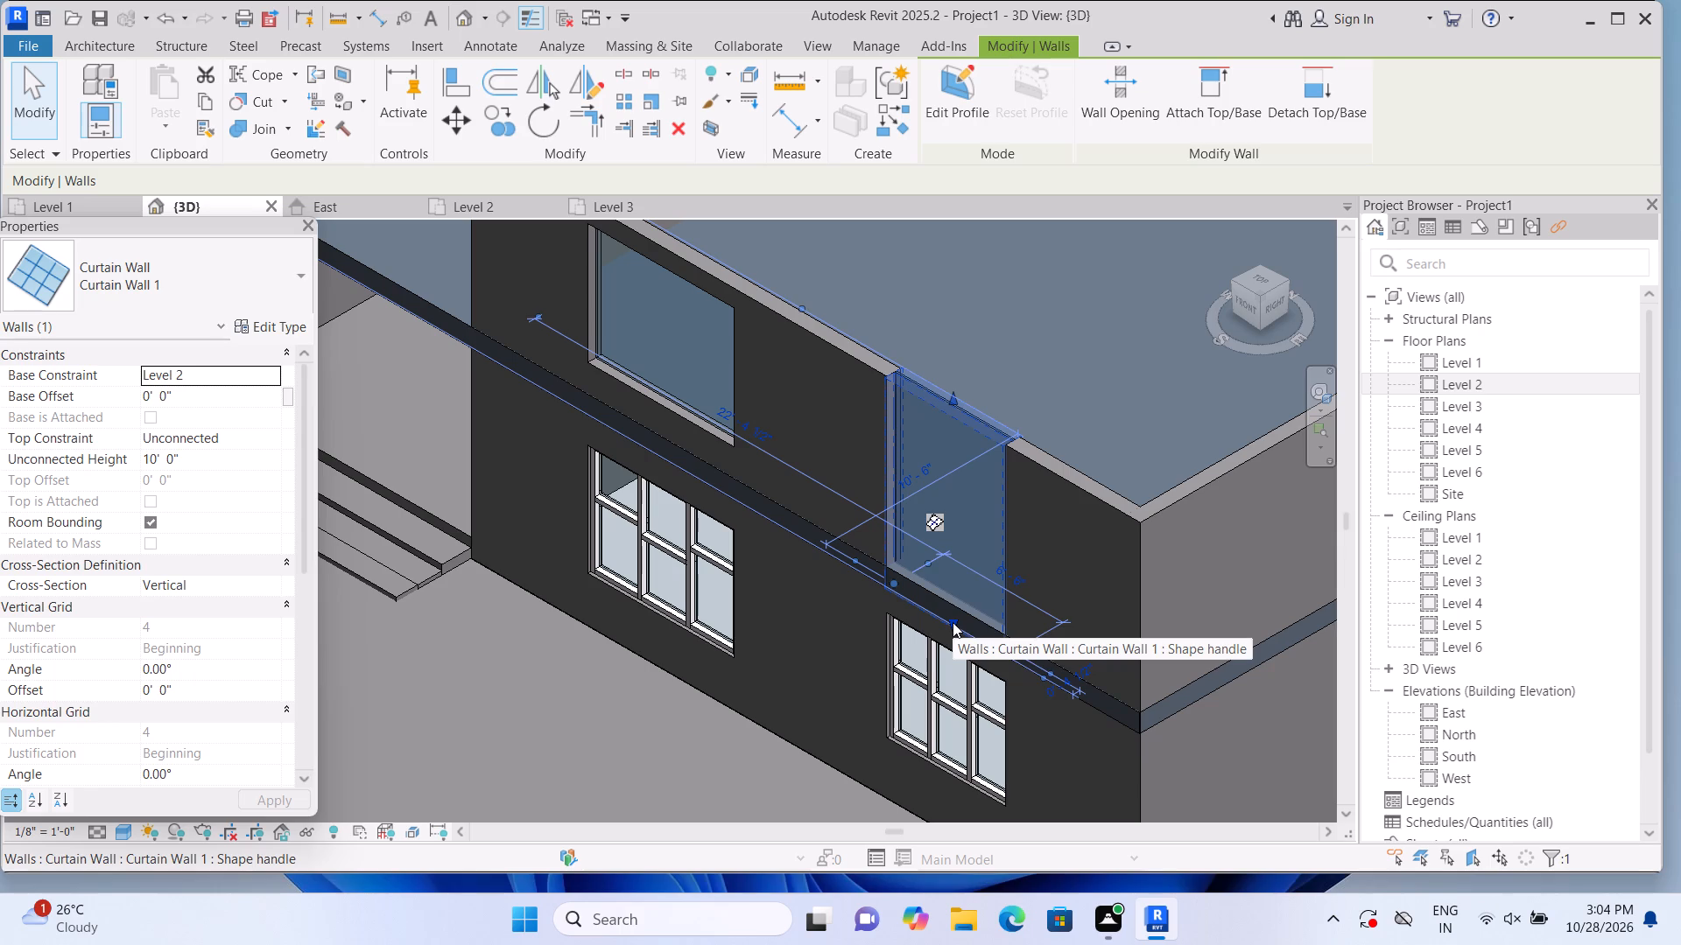
{"action": "left_click_drag", "start_coordinate": [953, 622], "coordinate": [963, 564]}
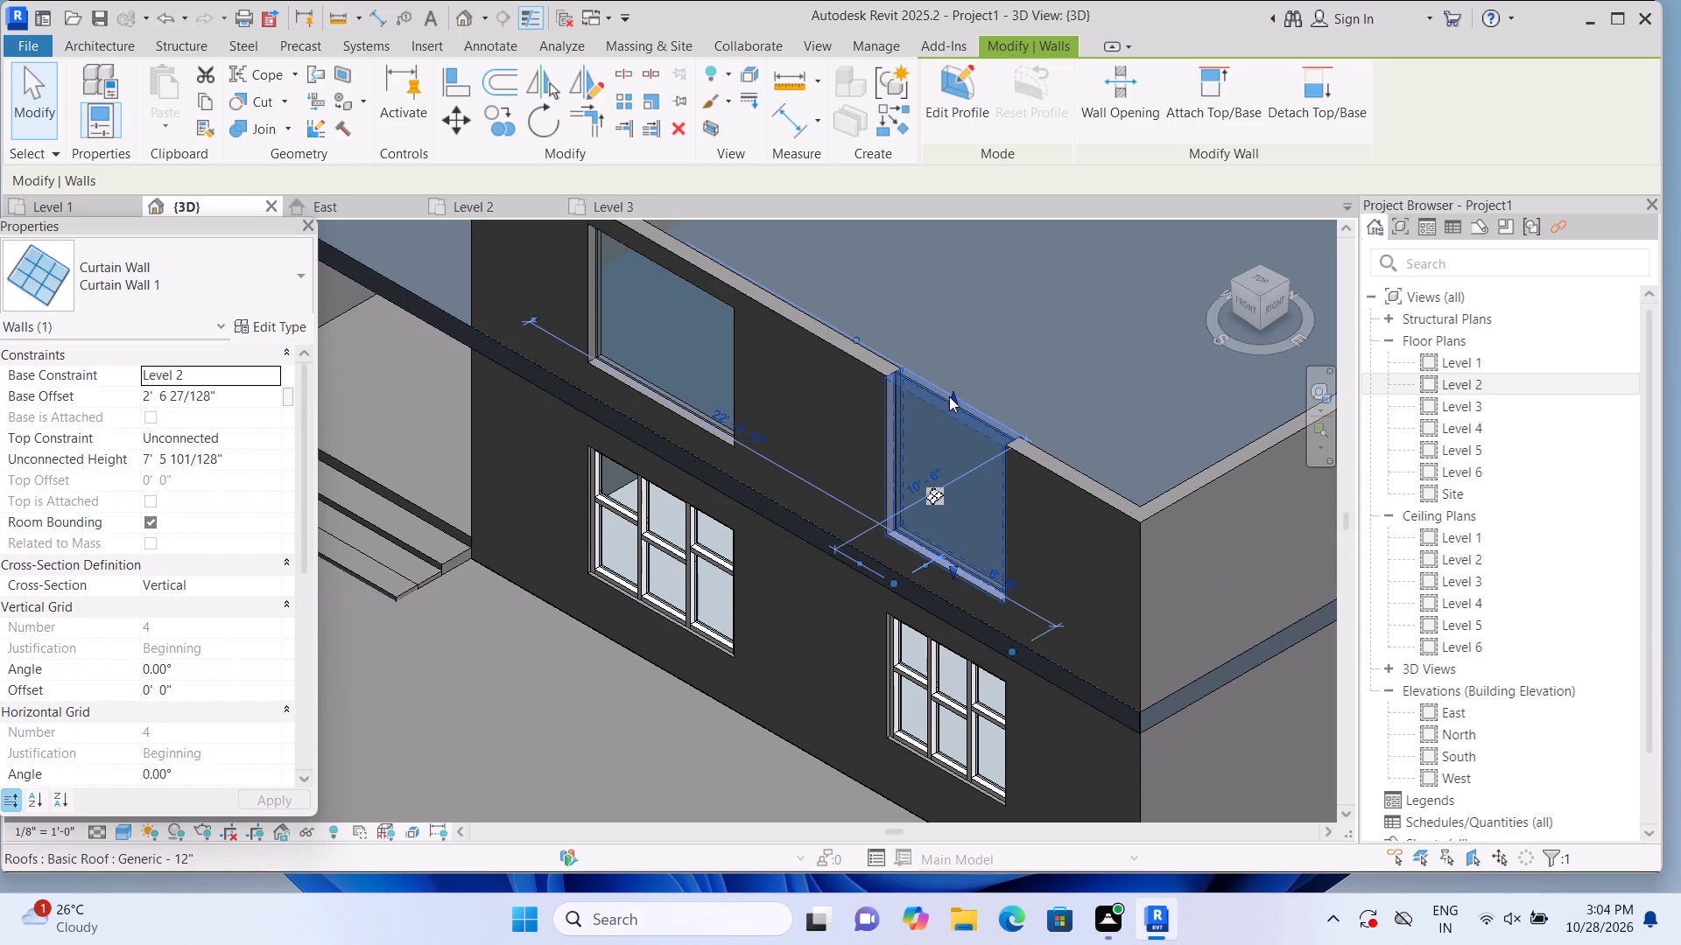
Lower the top edge of the Level 2 curtain wall near the building corner to an unconnected height of about 6'-3".
{"action": "left_click_drag", "start_coordinate": [952, 395], "coordinate": [946, 433]}
{"action": "scroll", "coordinate": [901, 595], "scroll_direction": "up", "scroll_amount": 1}
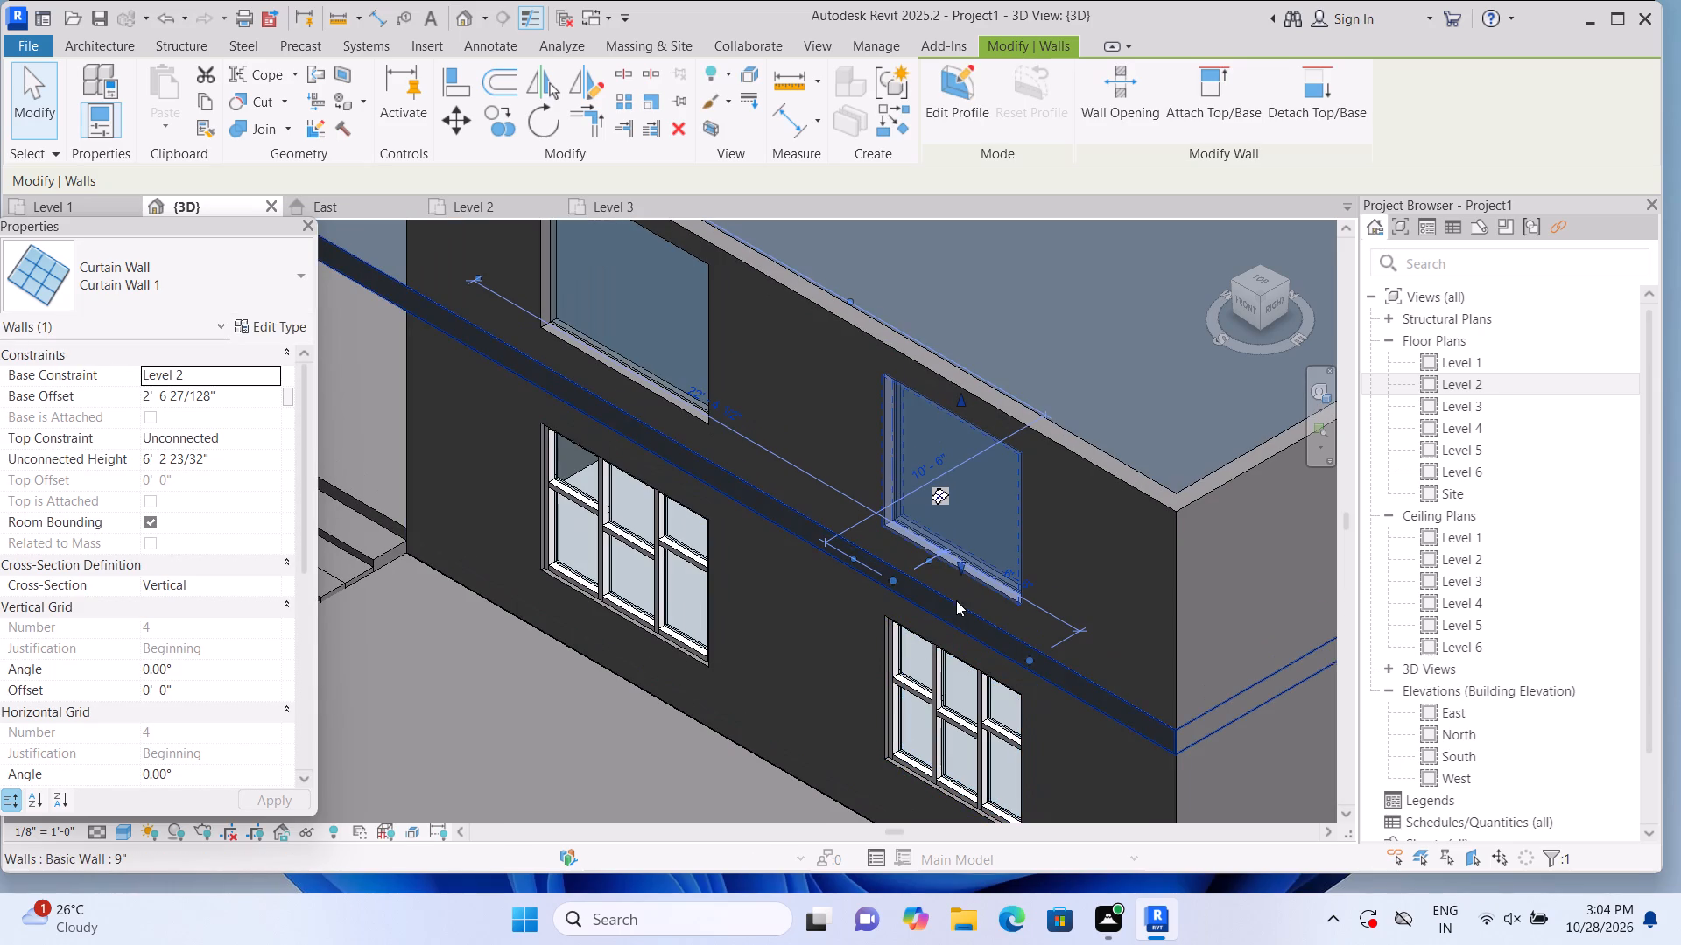
{"action": "key", "text": "Escape"}
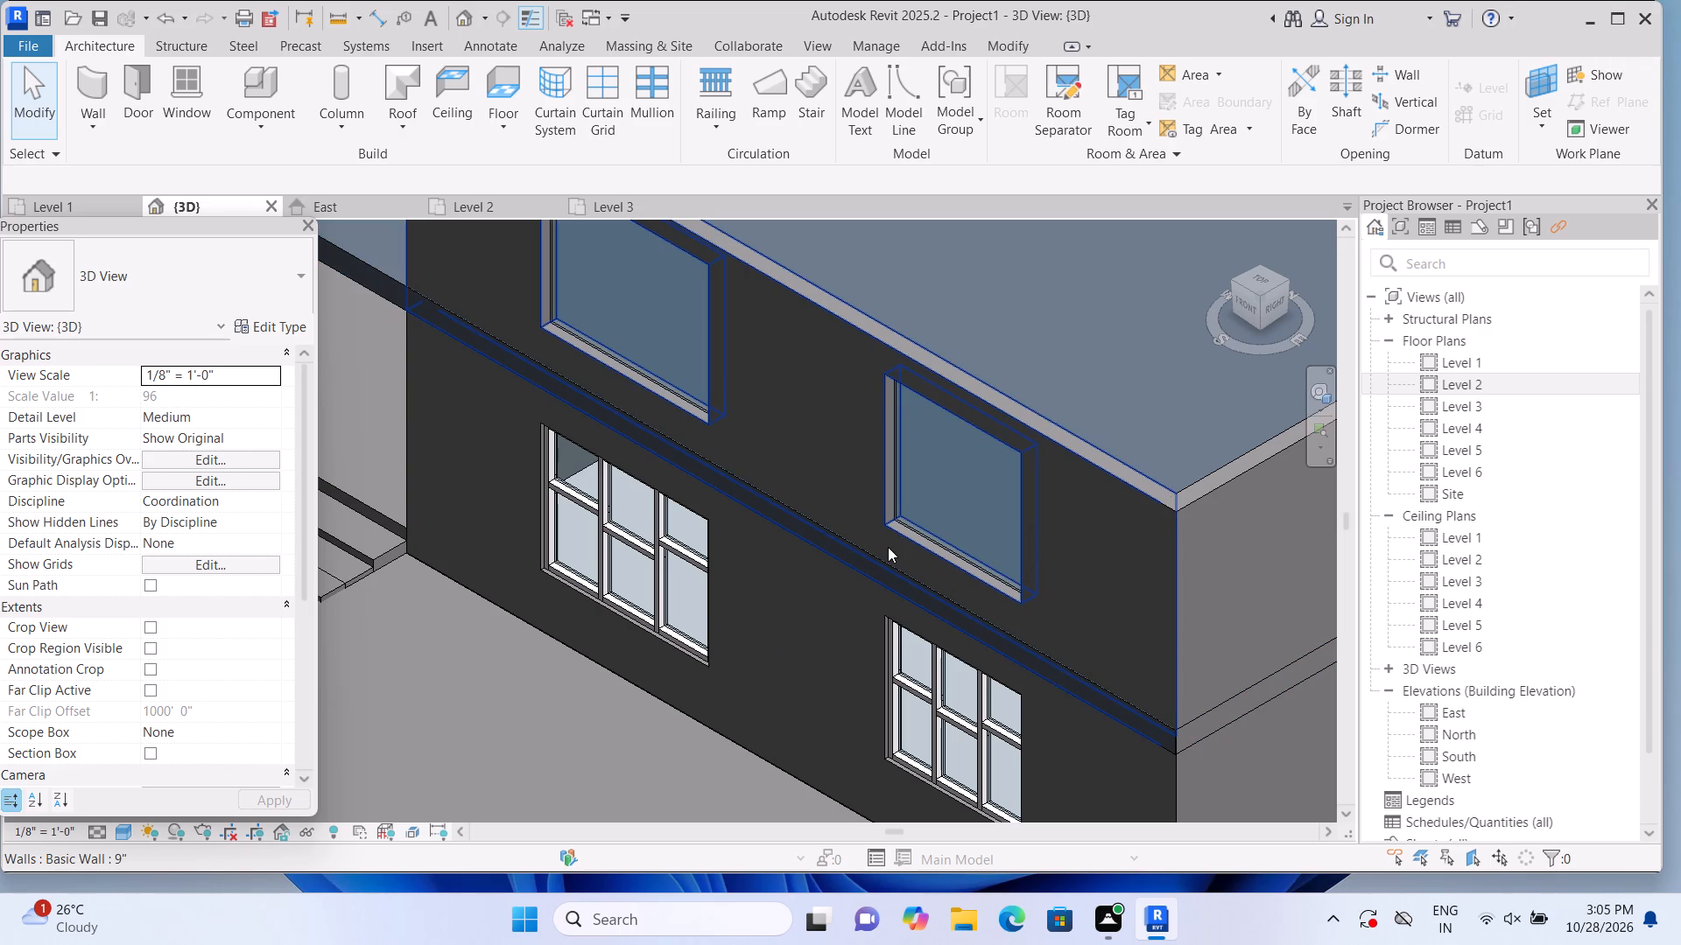
Divide the Level 2 curtain wall nearest the entrance recess into thirds with two vertical curtain grid lines about 2'-8" apart.
{"action": "scroll", "coordinate": [898, 560], "scroll_direction": "down", "scroll_amount": 1}
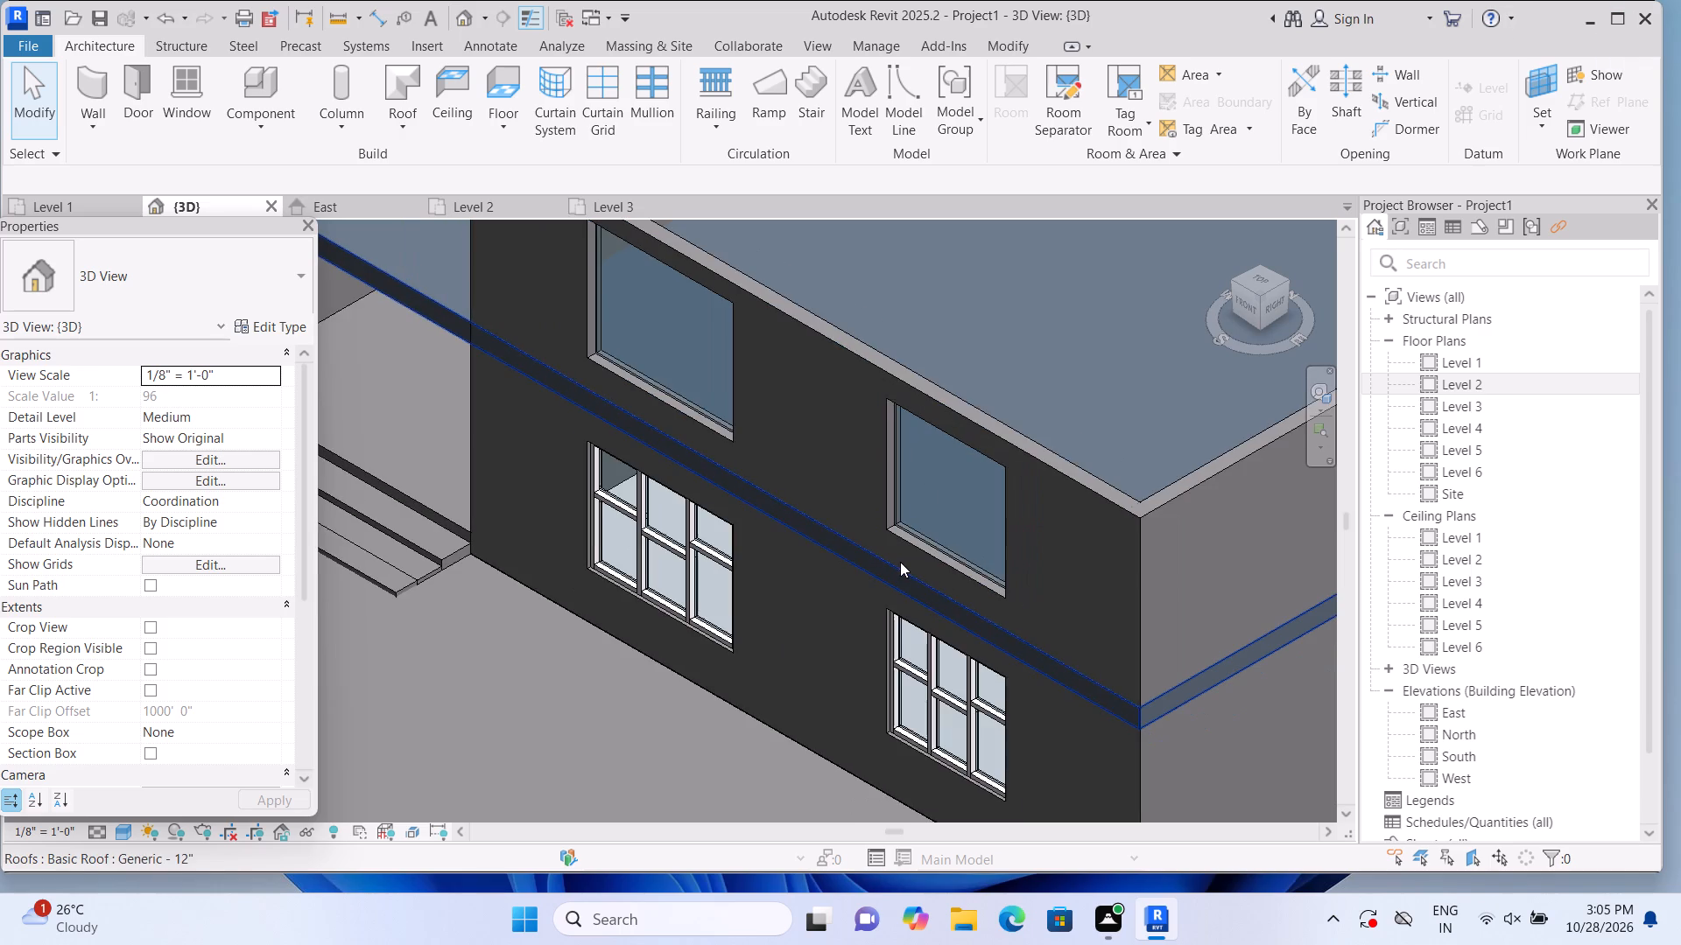
{"action": "scroll", "coordinate": [901, 563], "scroll_direction": "down", "scroll_amount": 1}
{"action": "scroll", "coordinate": [719, 501], "scroll_direction": "up", "scroll_amount": 2}
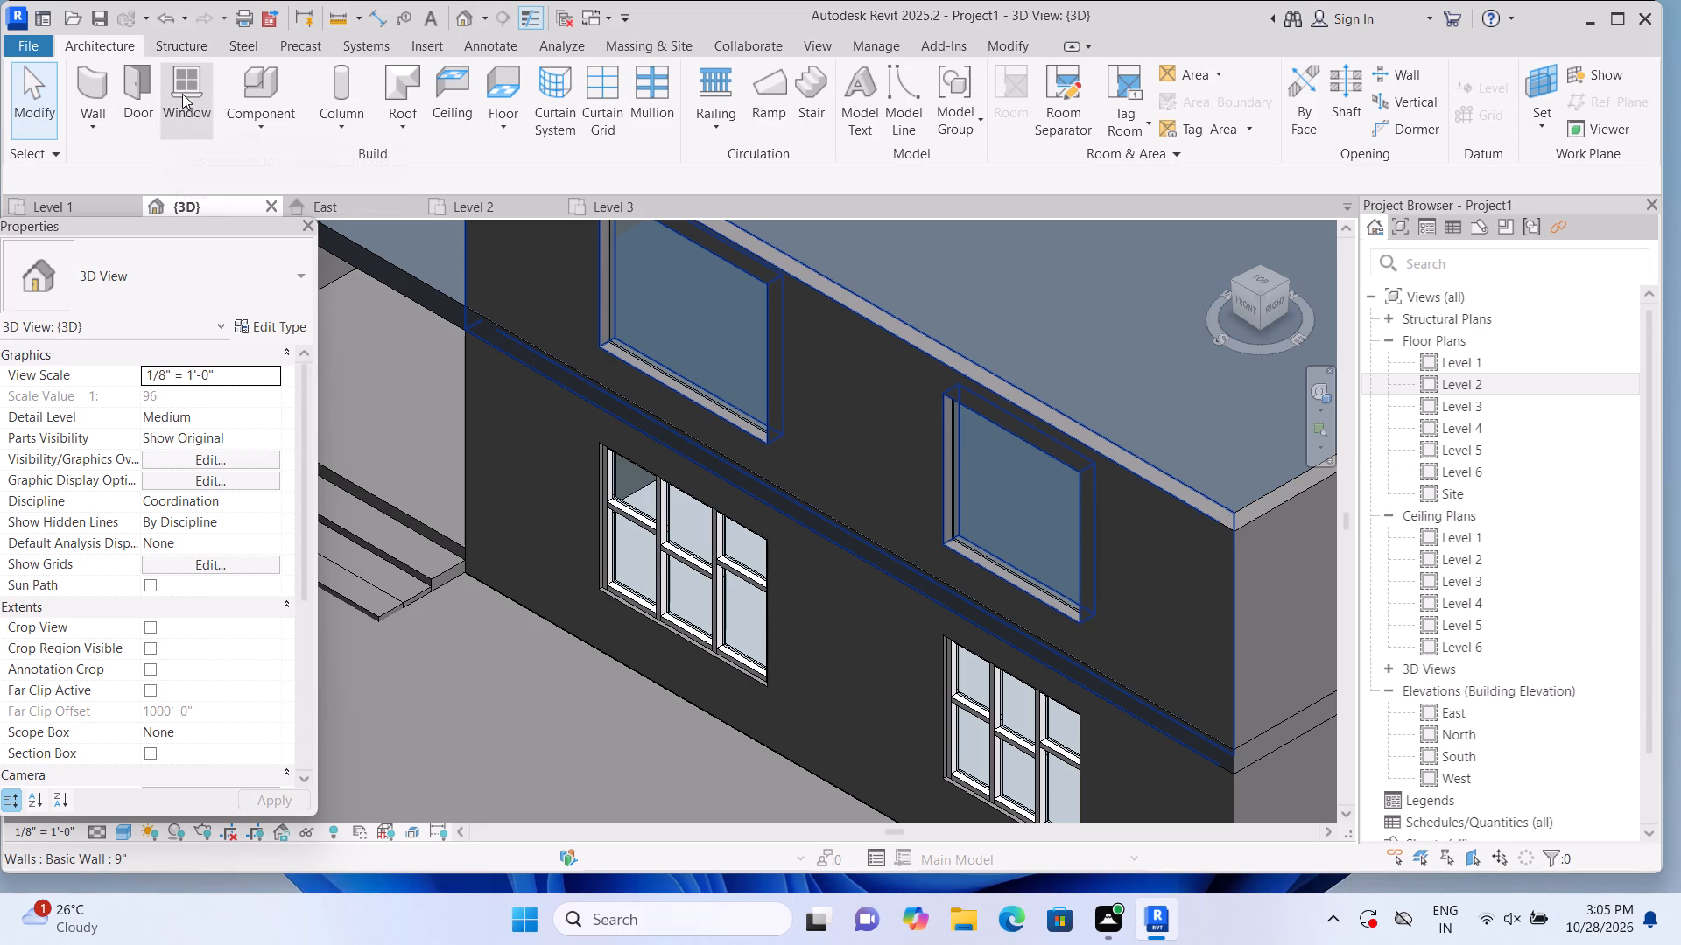
{"action": "left_click", "coordinate": [590, 129]}
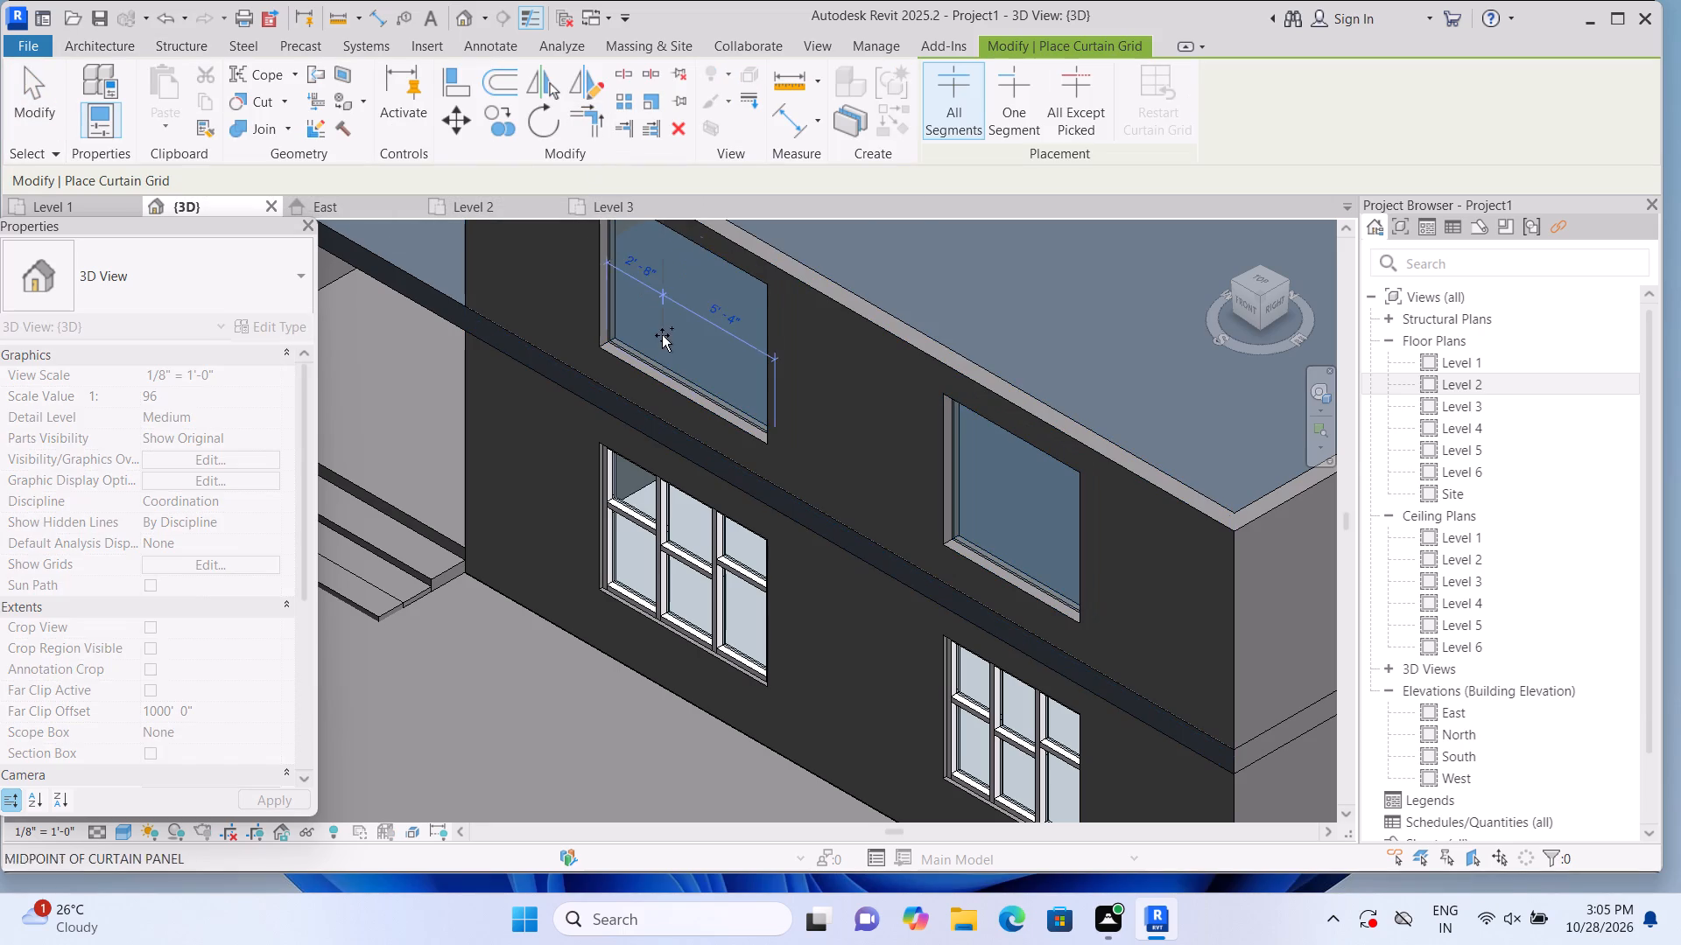
{"action": "middle_click", "coordinate": [974, 645]}
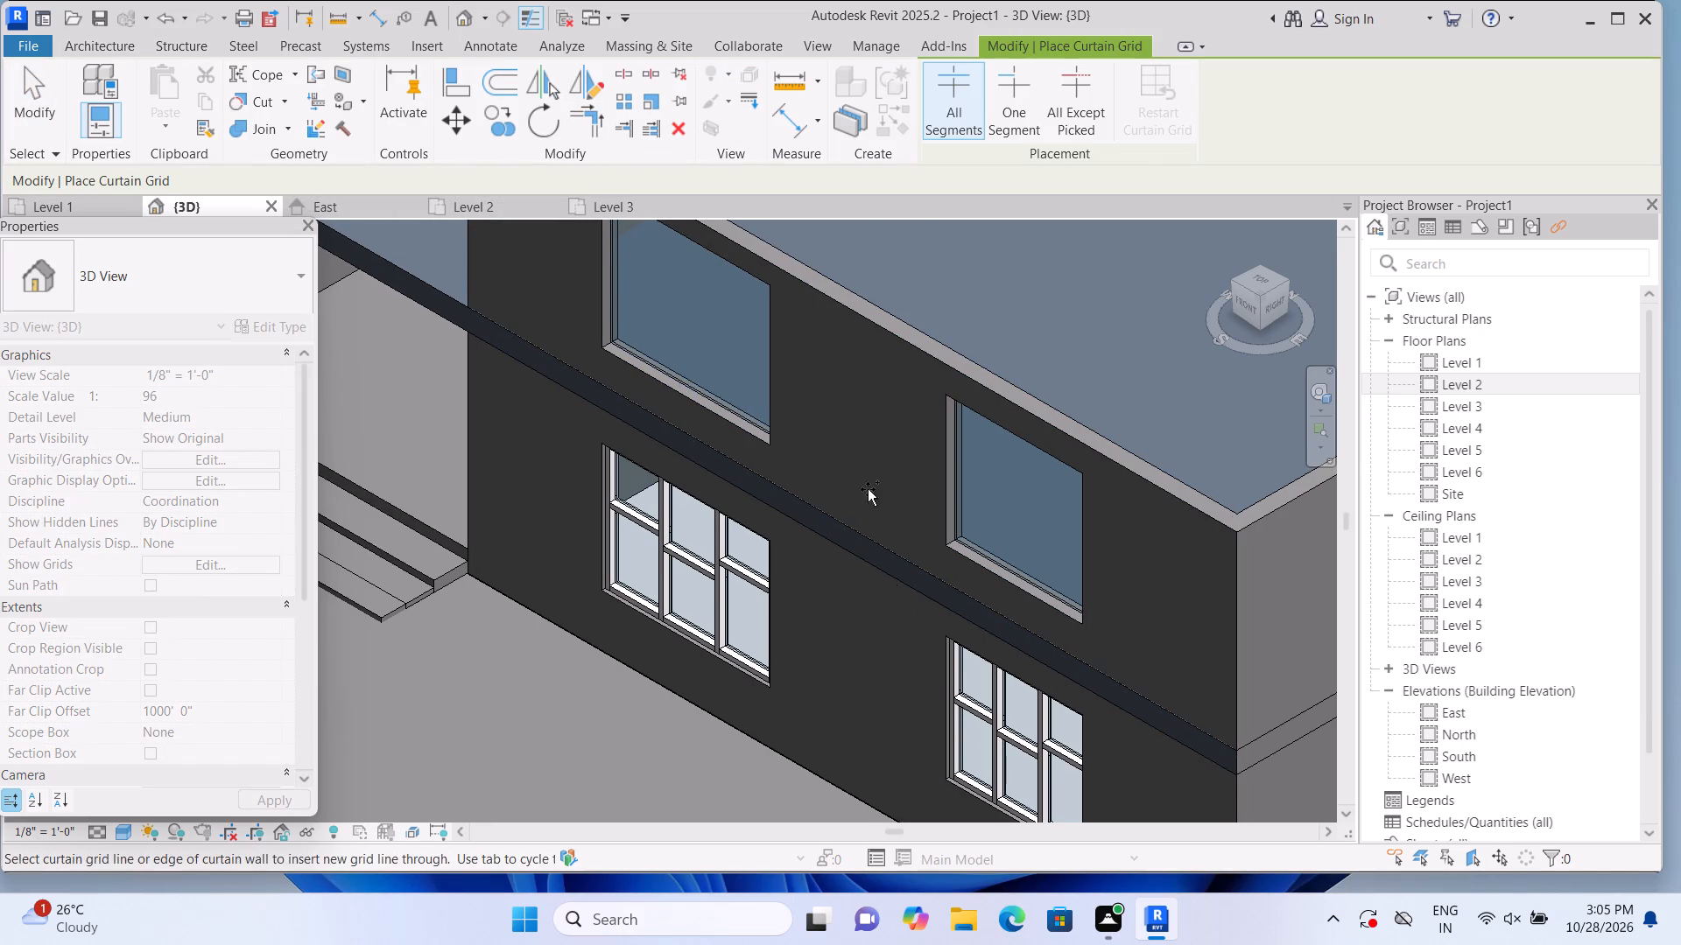
{"action": "scroll", "coordinate": [829, 386], "scroll_direction": "down", "scroll_amount": 3}
{"action": "scroll", "coordinate": [583, 573], "scroll_direction": "down", "scroll_amount": 3}
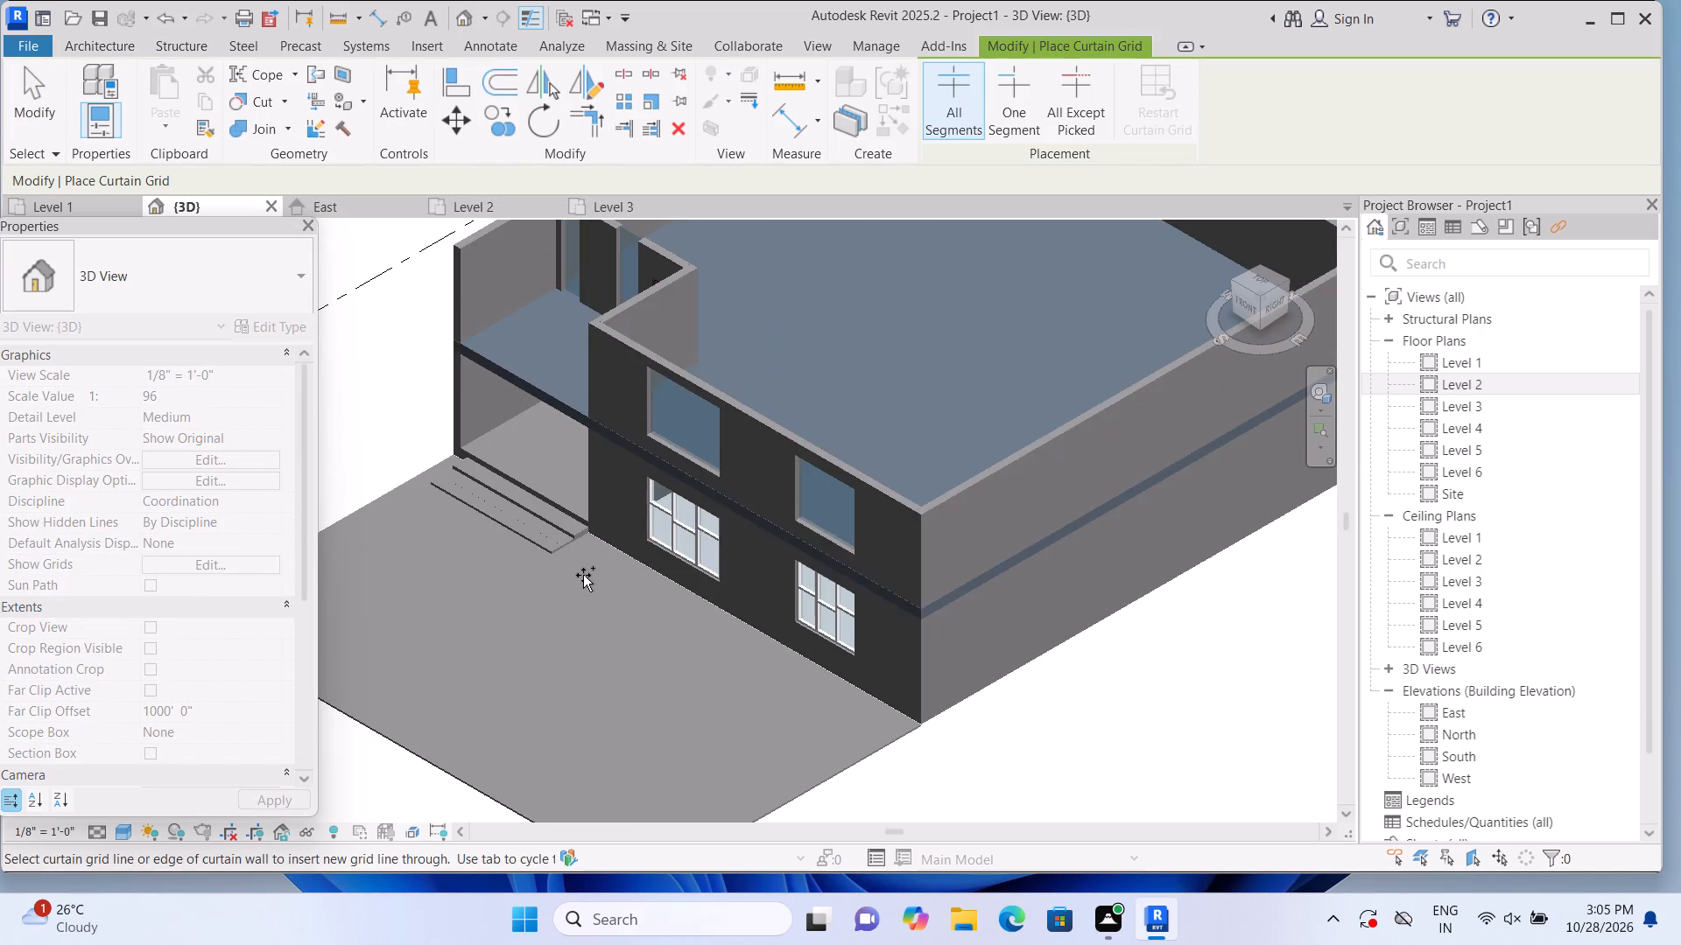
{"action": "middle_click", "coordinate": [565, 545]}
{"action": "scroll", "coordinate": [687, 370], "scroll_direction": "up", "scroll_amount": 4}
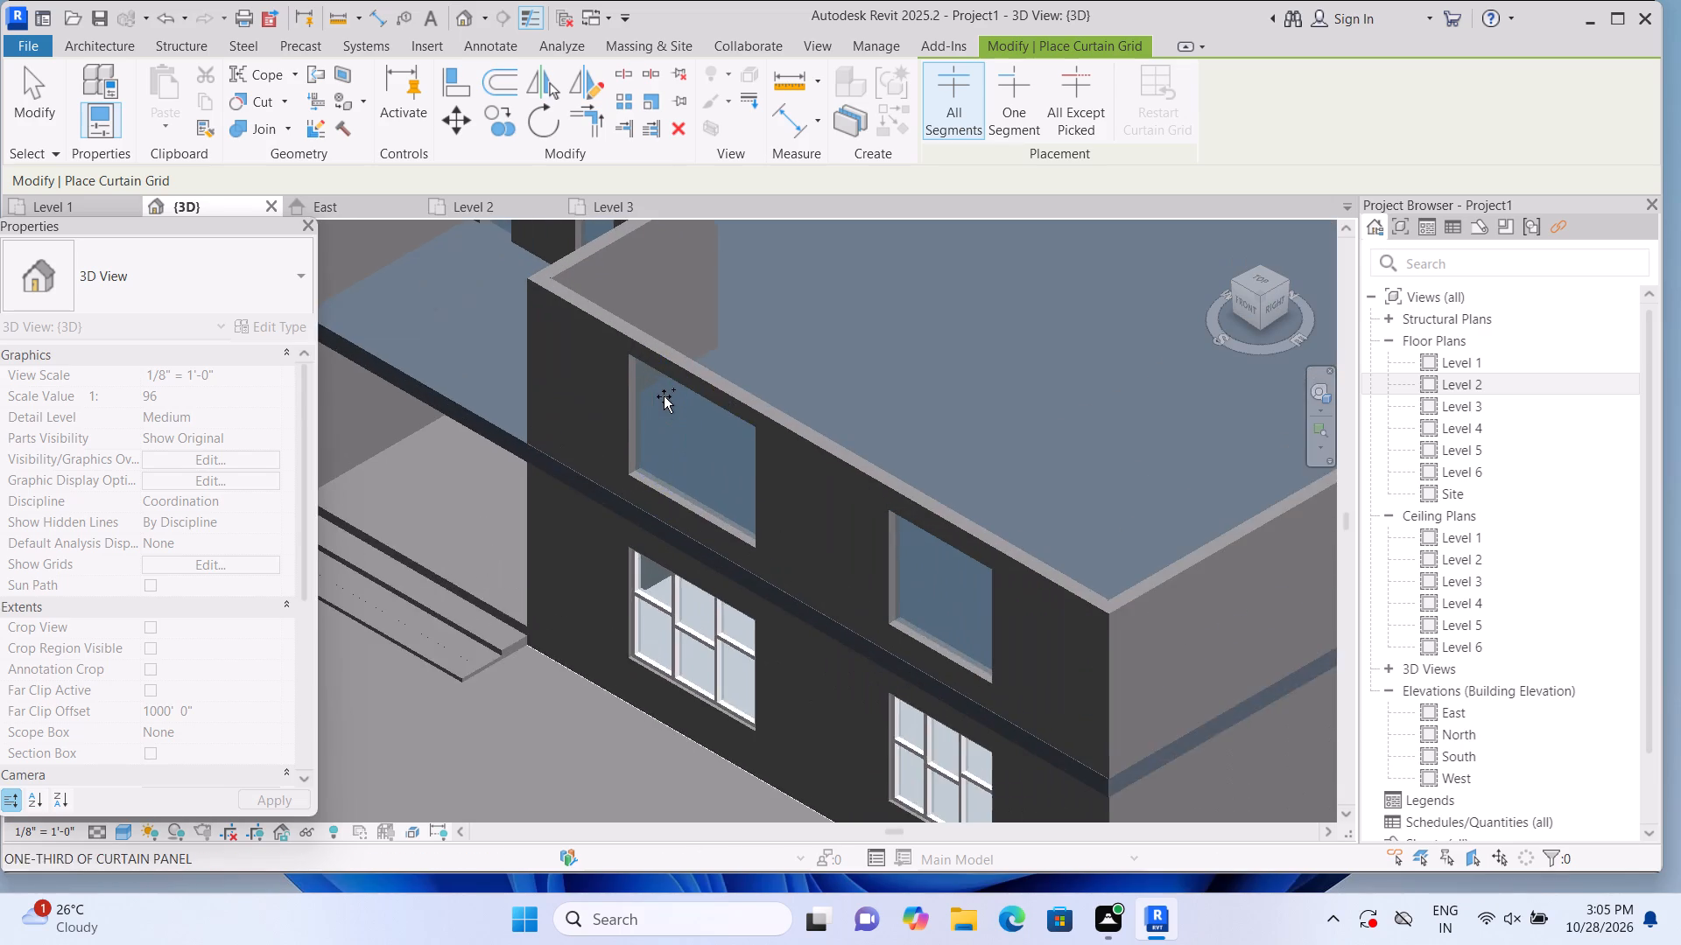
{"action": "scroll", "coordinate": [664, 396], "scroll_direction": "up", "scroll_amount": 4}
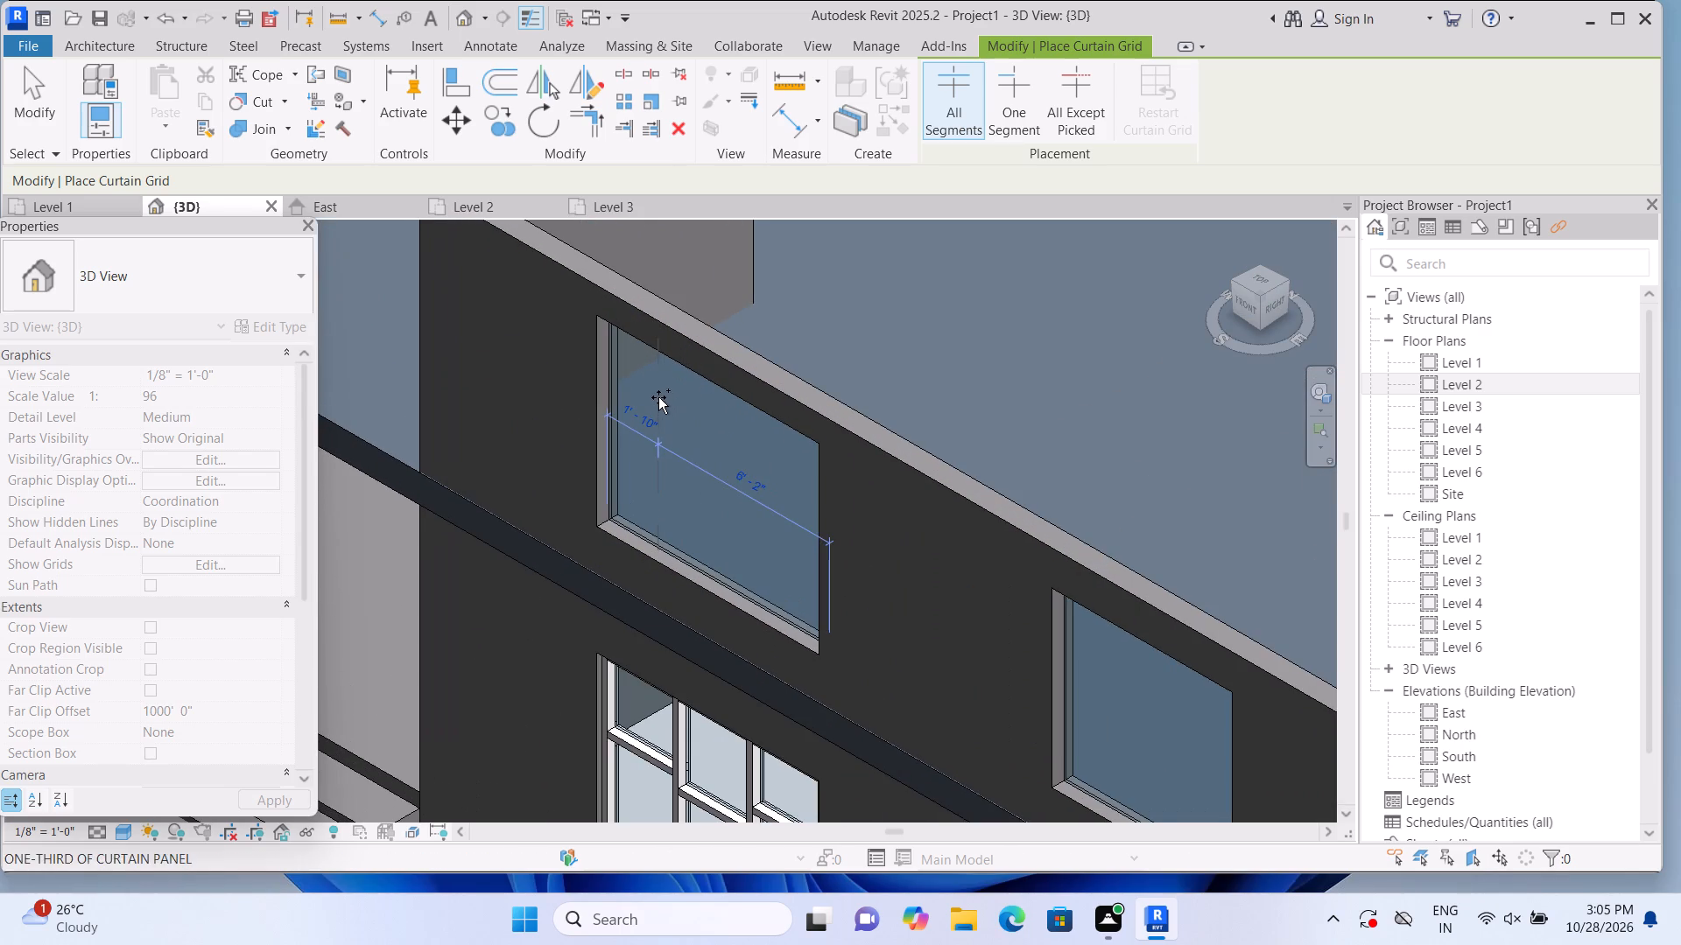
{"action": "left_click", "coordinate": [677, 402]}
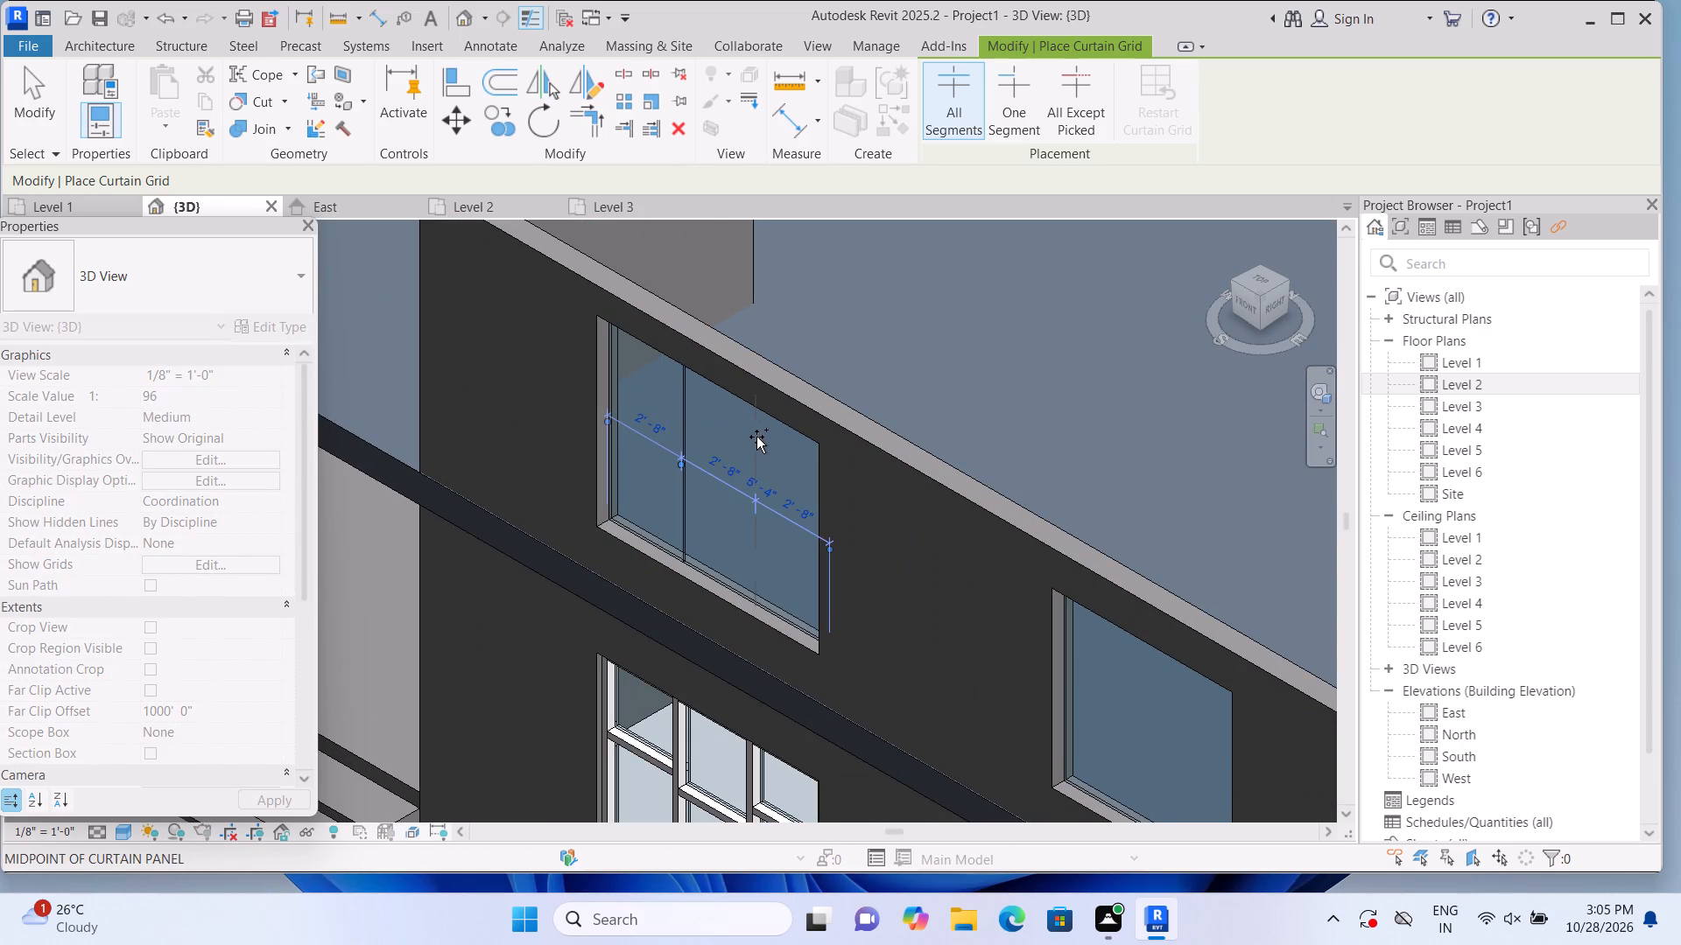
{"action": "left_click", "coordinate": [756, 437]}
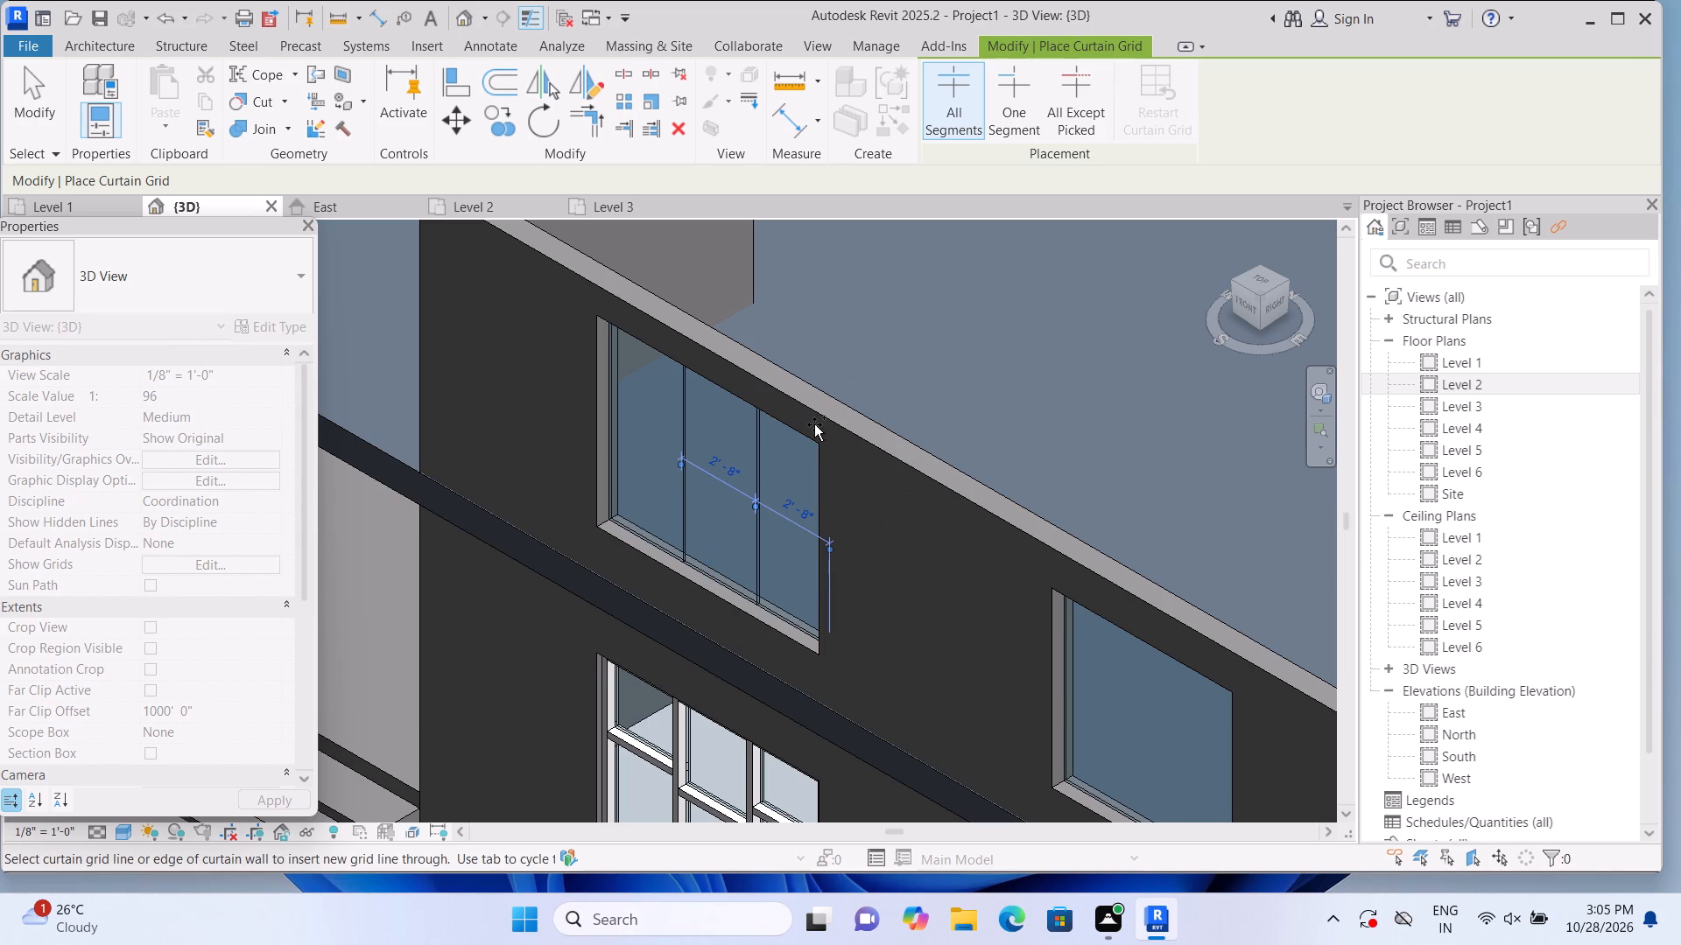
{"action": "key", "text": "Escape"}
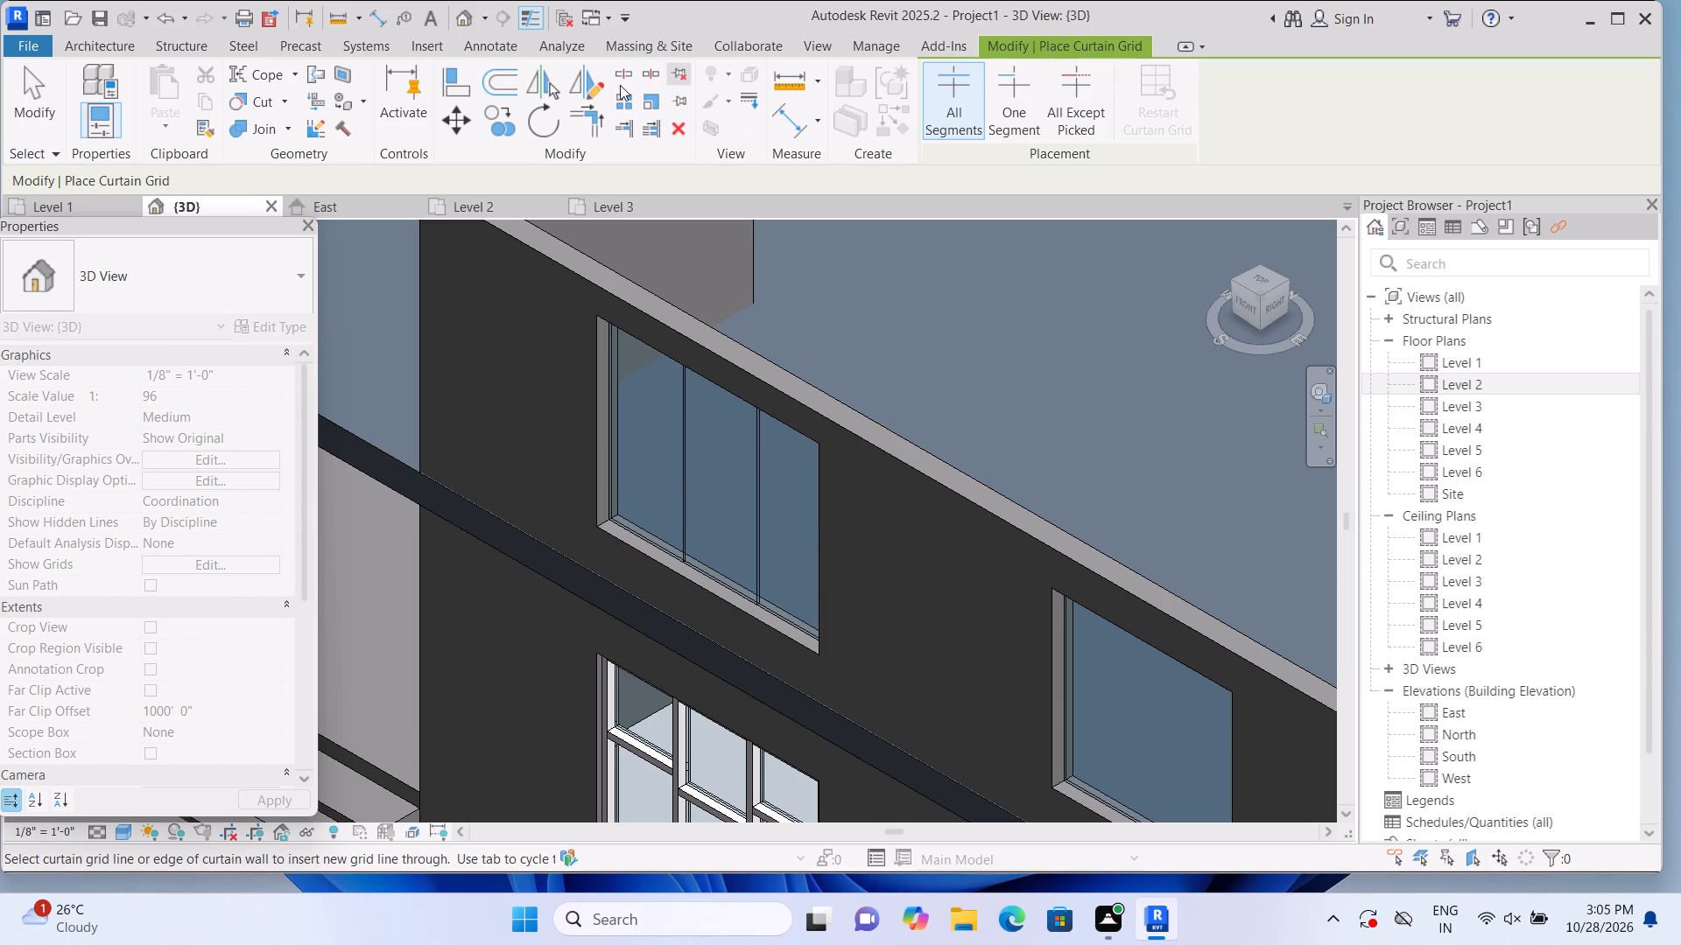
Add a one-segment horizontal grid line in each of its three panes, the middle one at mid-height and the outer two higher.
{"action": "left_click", "coordinate": [1021, 119]}
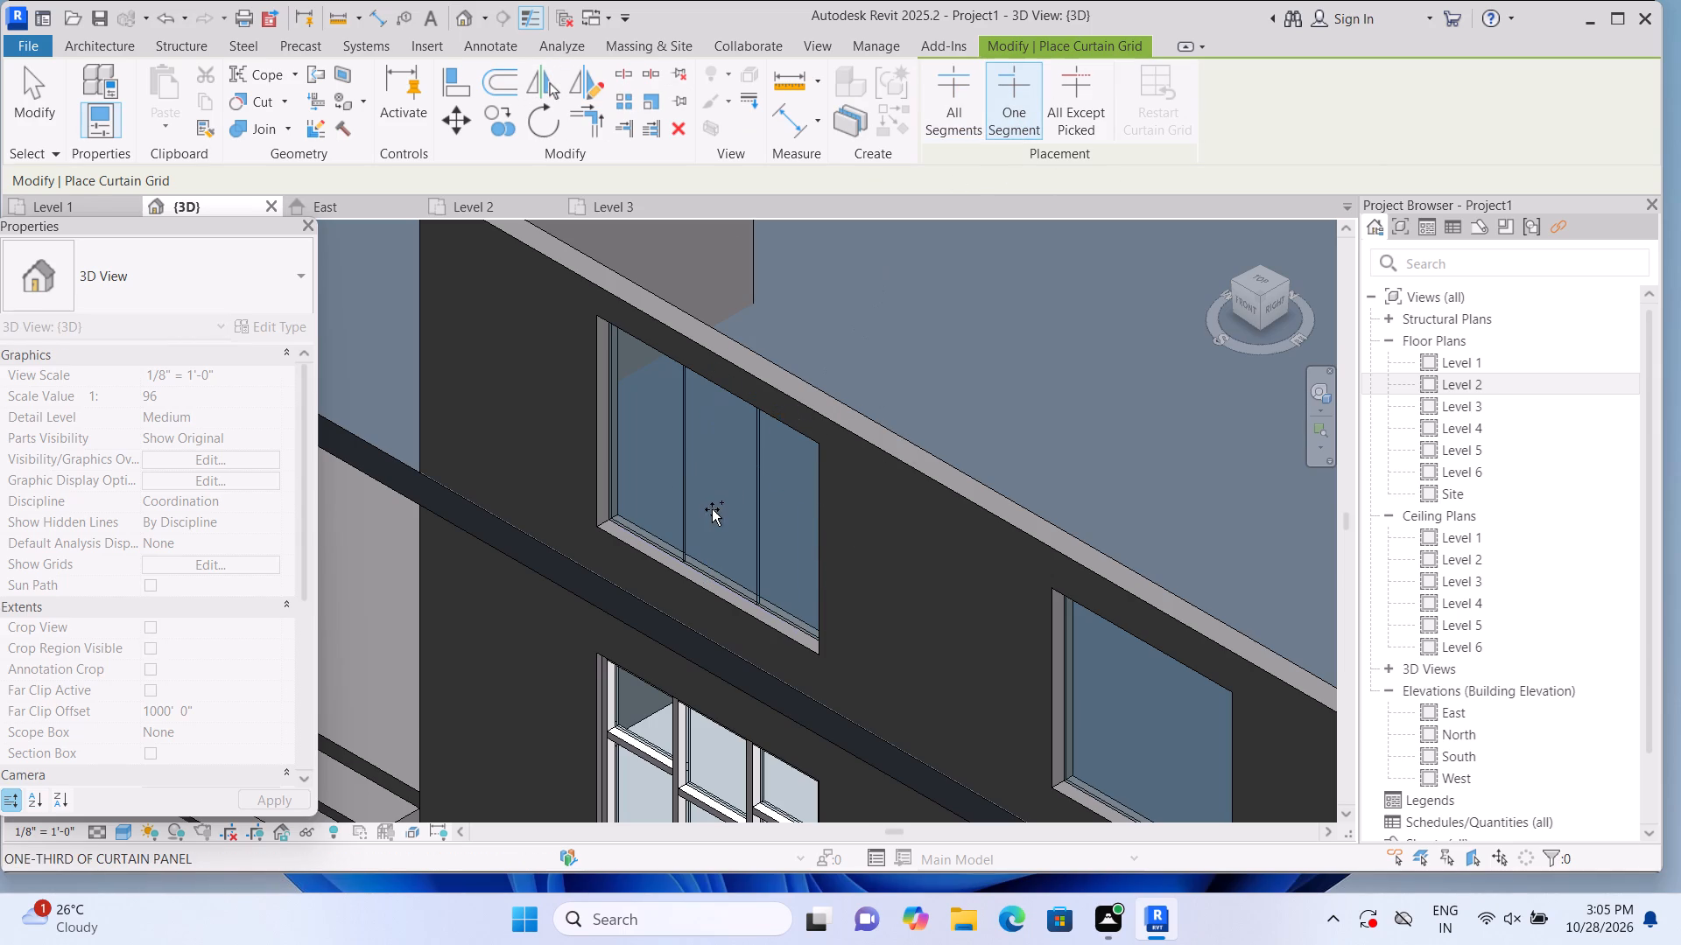
{"action": "left_click", "coordinate": [708, 487]}
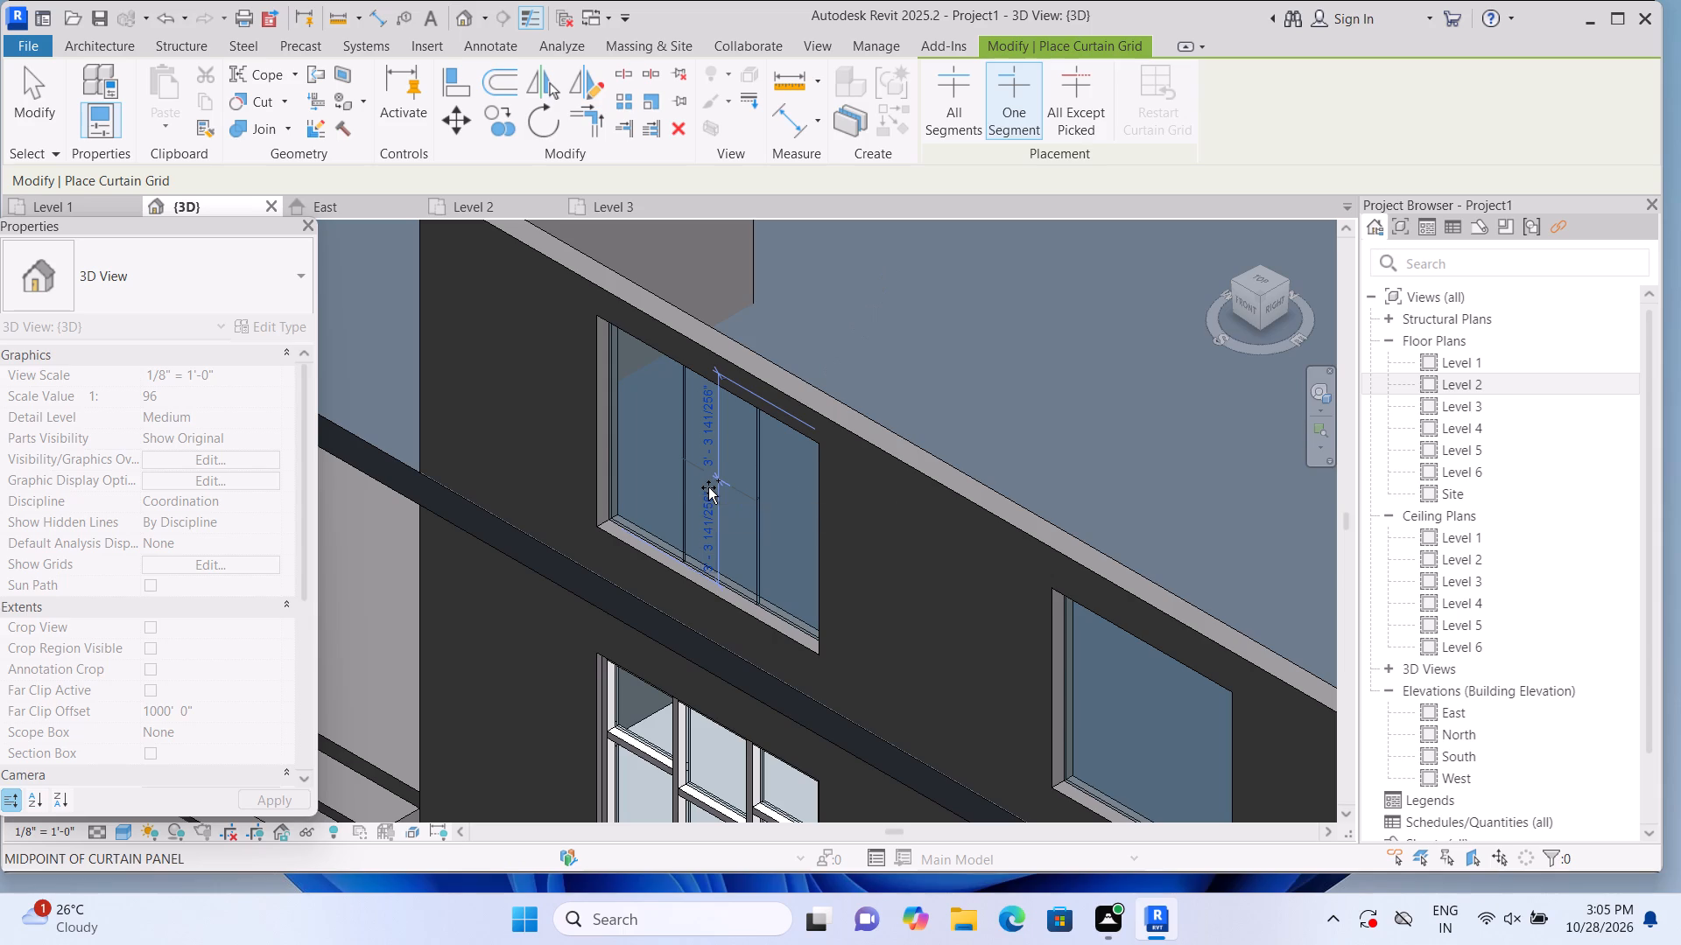
{"action": "left_click", "coordinate": [665, 430]}
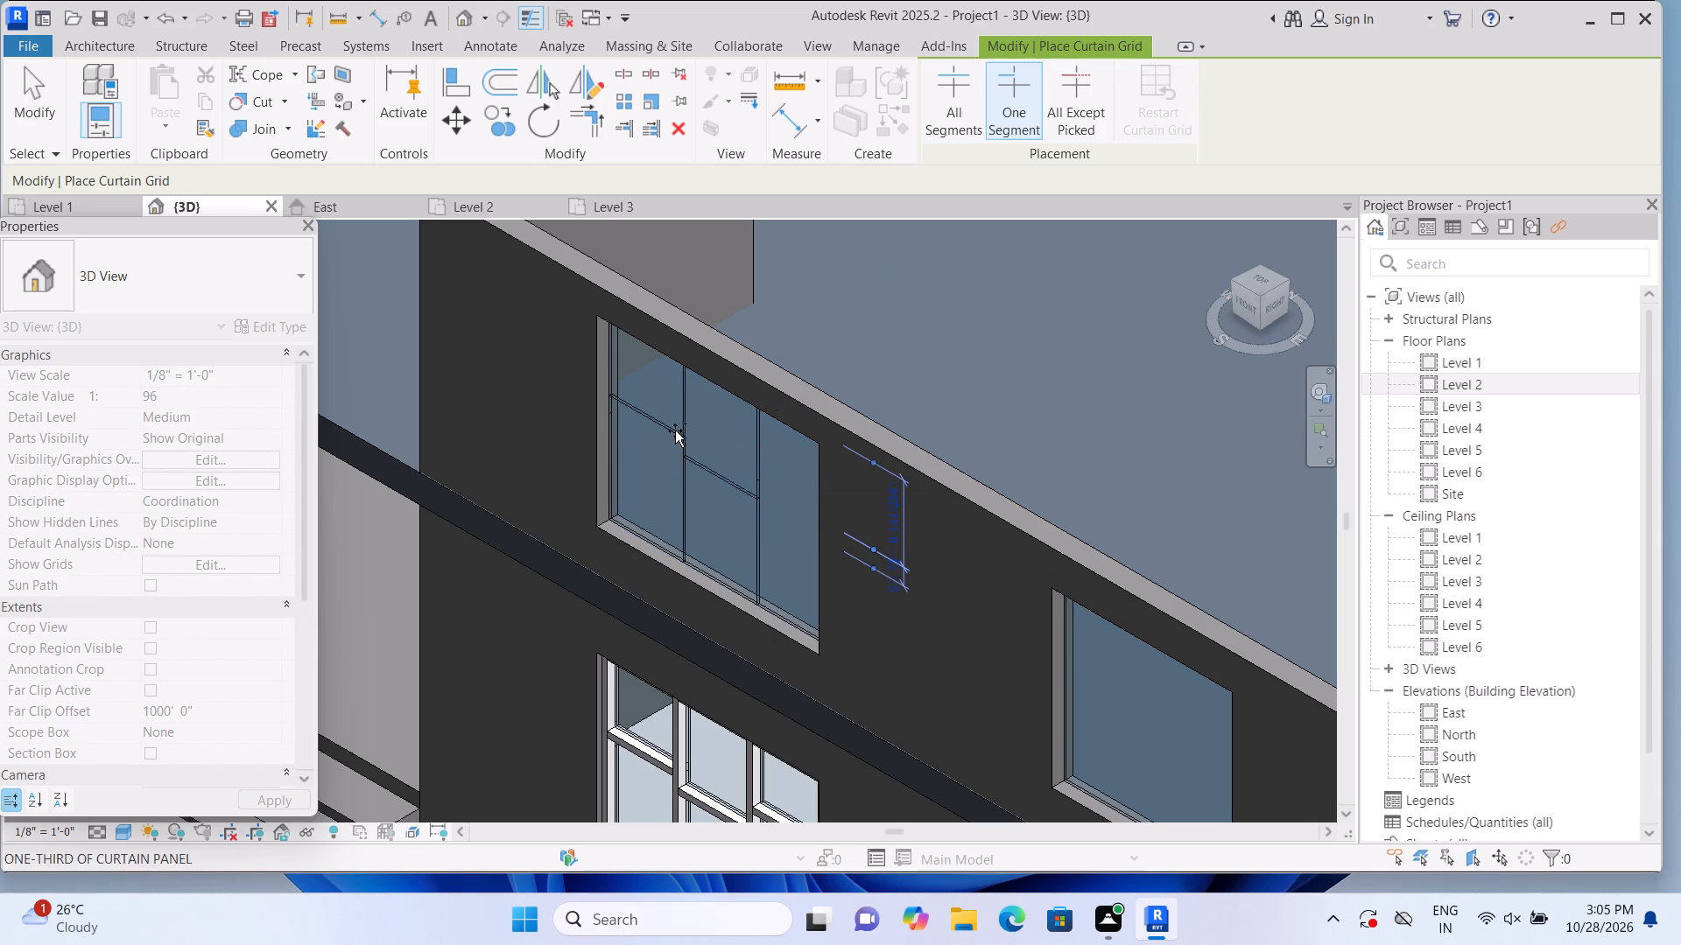
{"action": "scroll", "coordinate": [779, 487], "scroll_direction": "up", "scroll_amount": 1}
{"action": "left_click", "coordinate": [779, 487]}
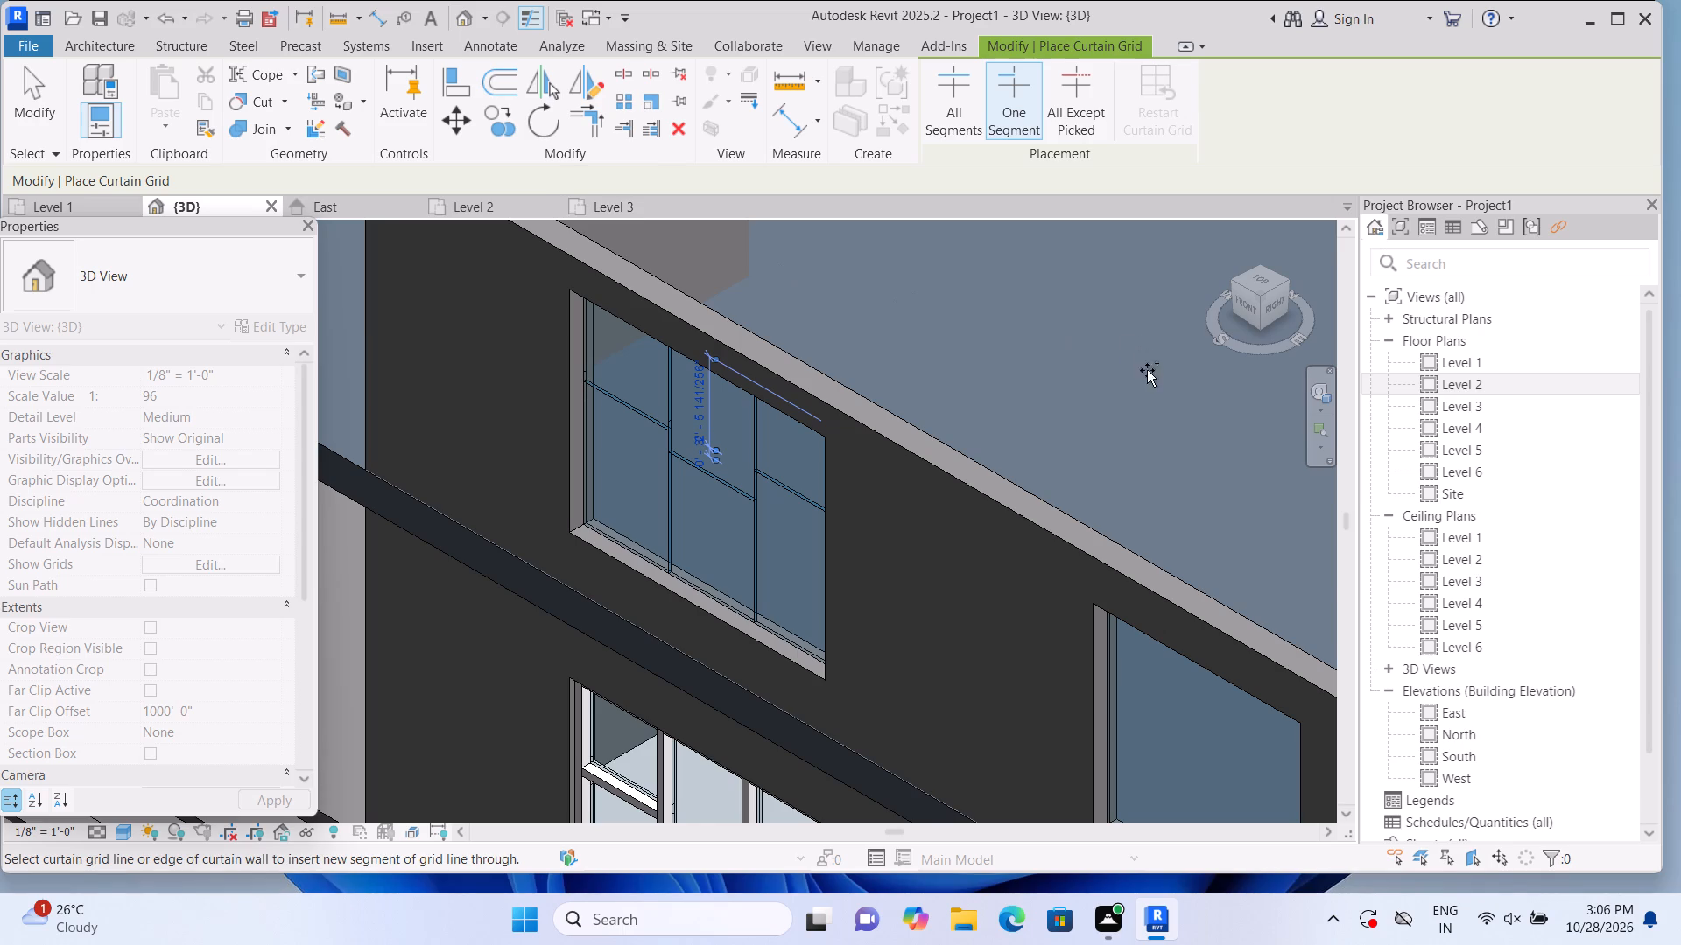
{"action": "key", "text": "Escape"}
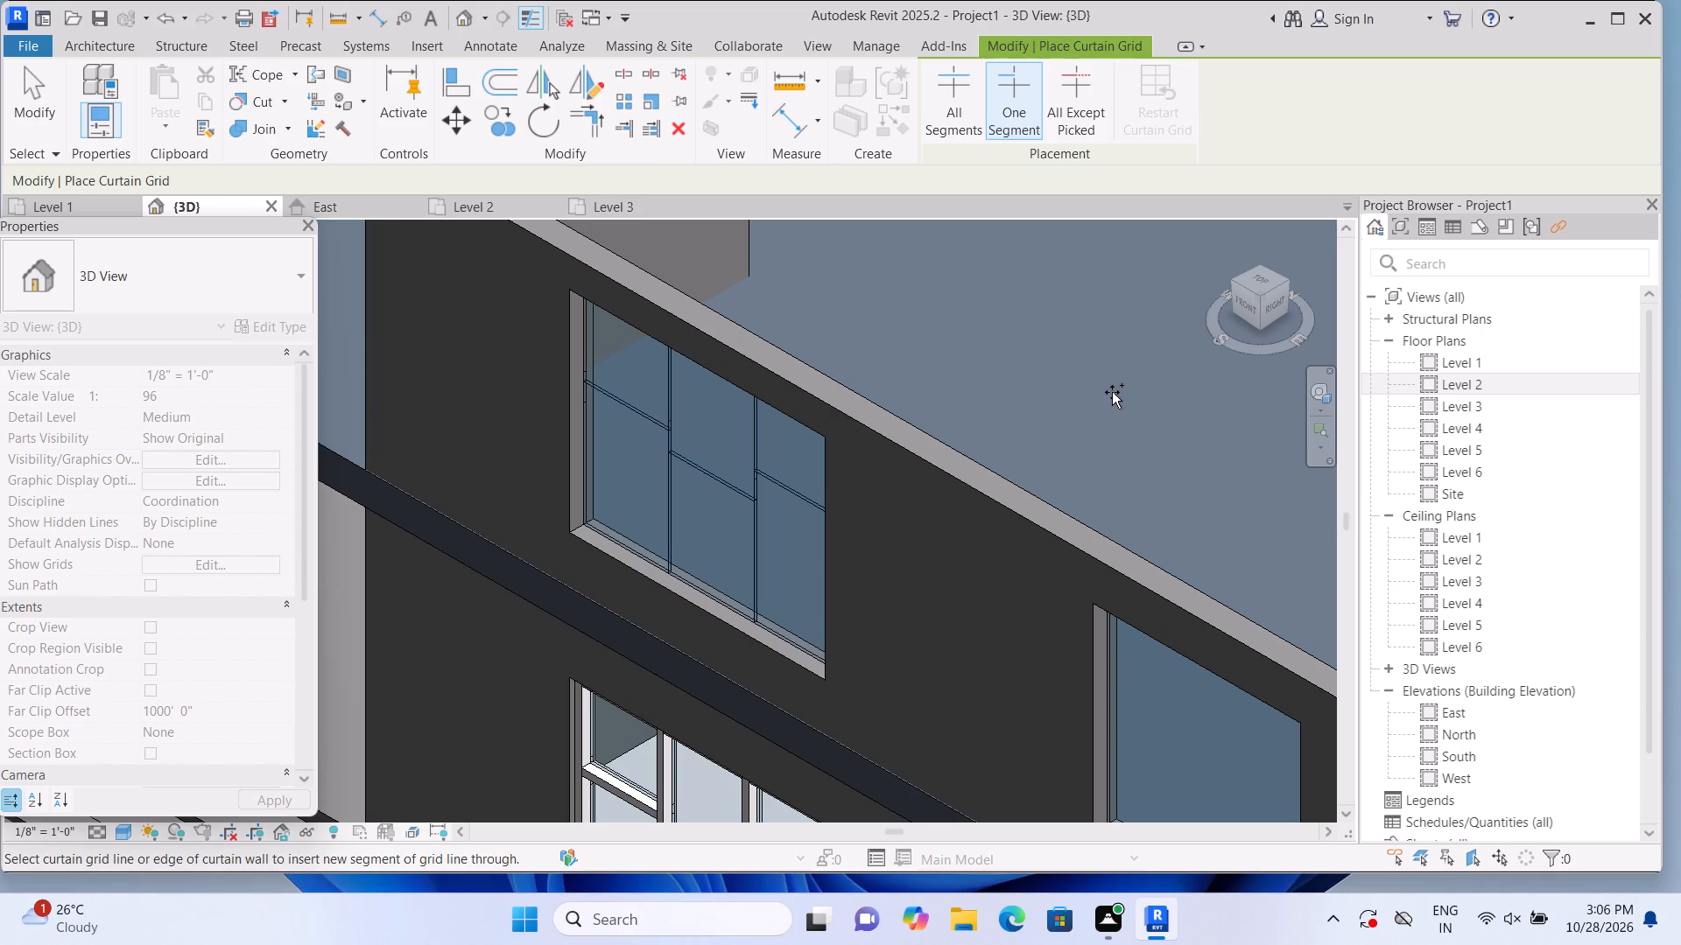
{"action": "key", "text": "Escape"}
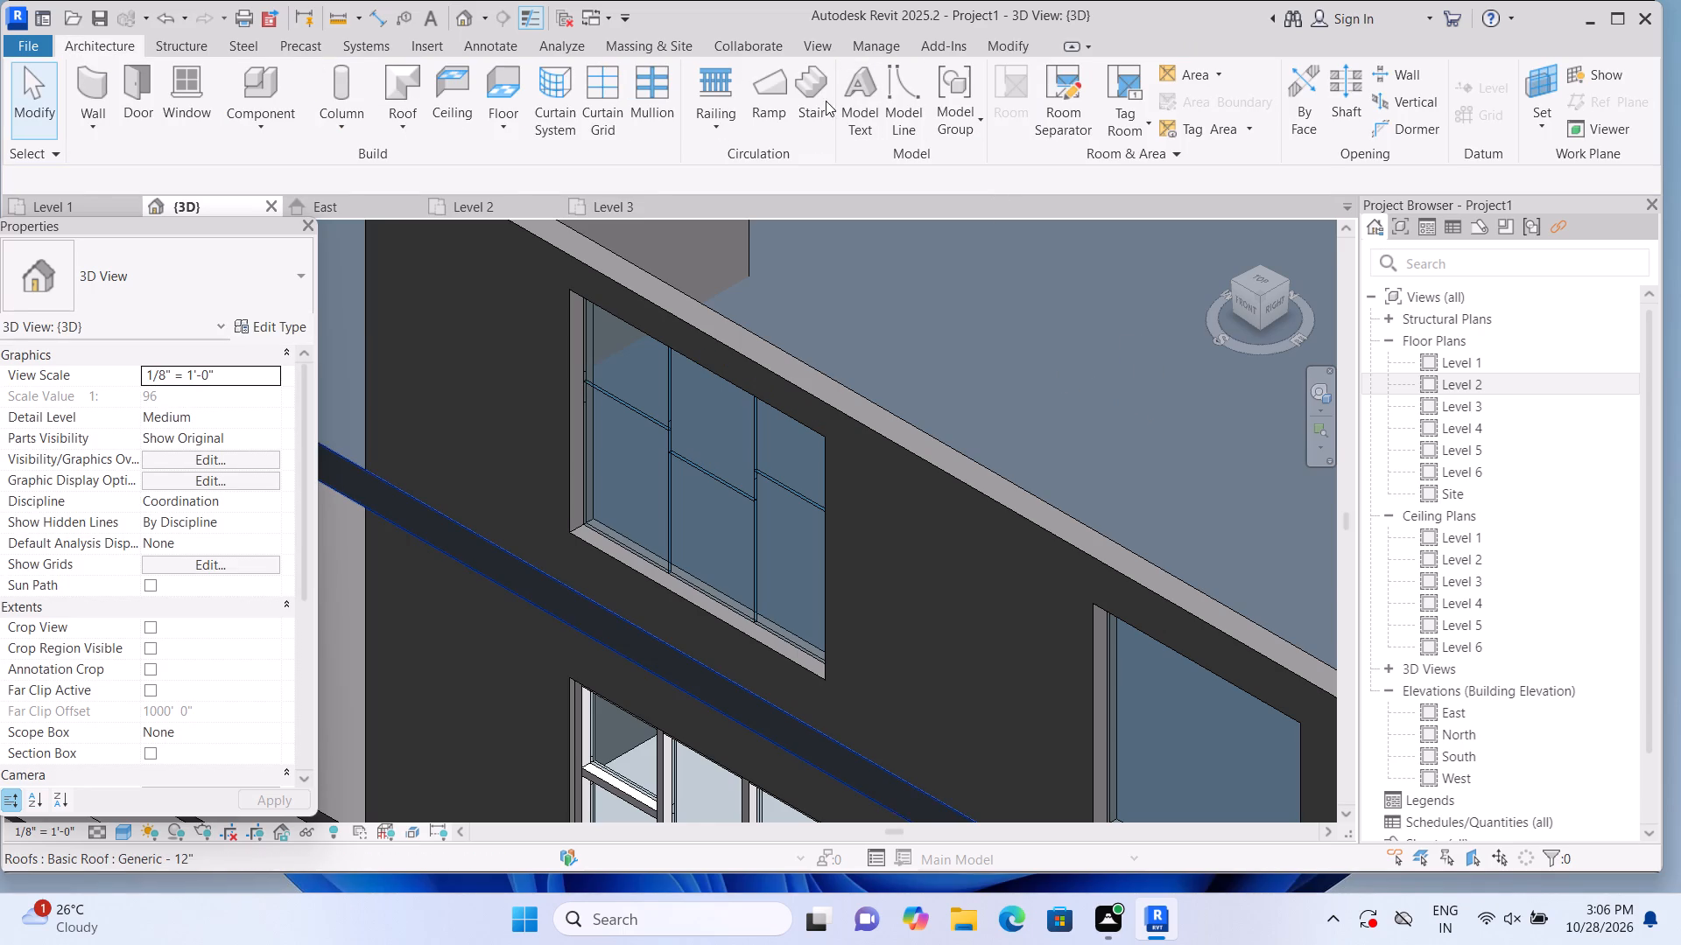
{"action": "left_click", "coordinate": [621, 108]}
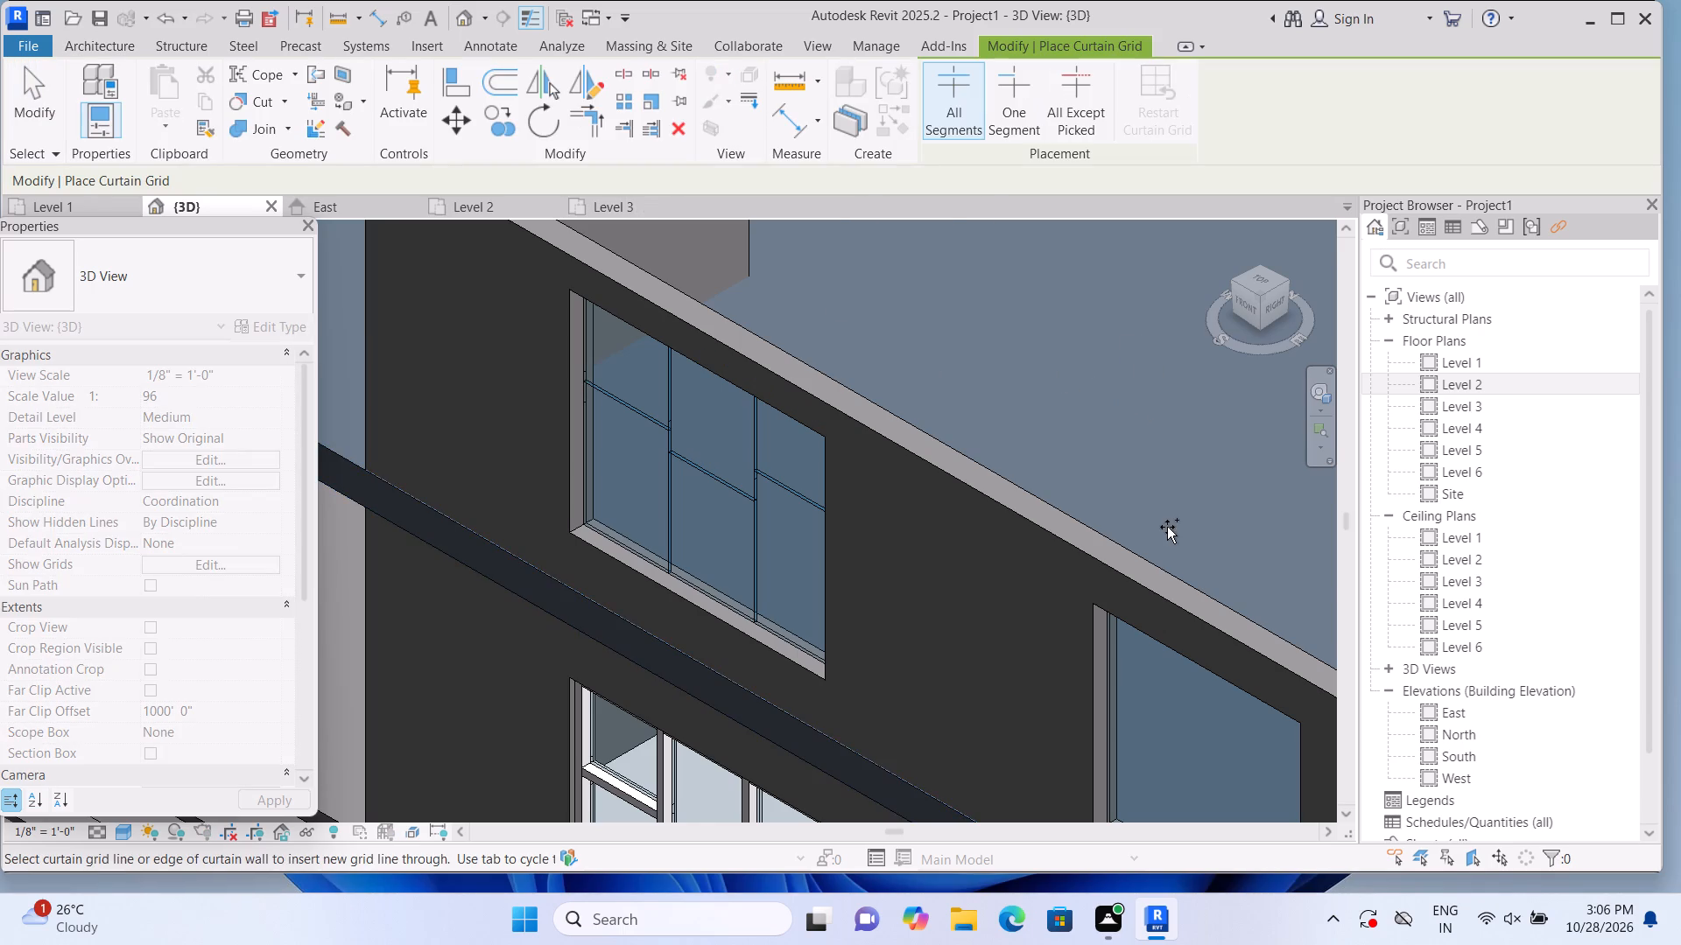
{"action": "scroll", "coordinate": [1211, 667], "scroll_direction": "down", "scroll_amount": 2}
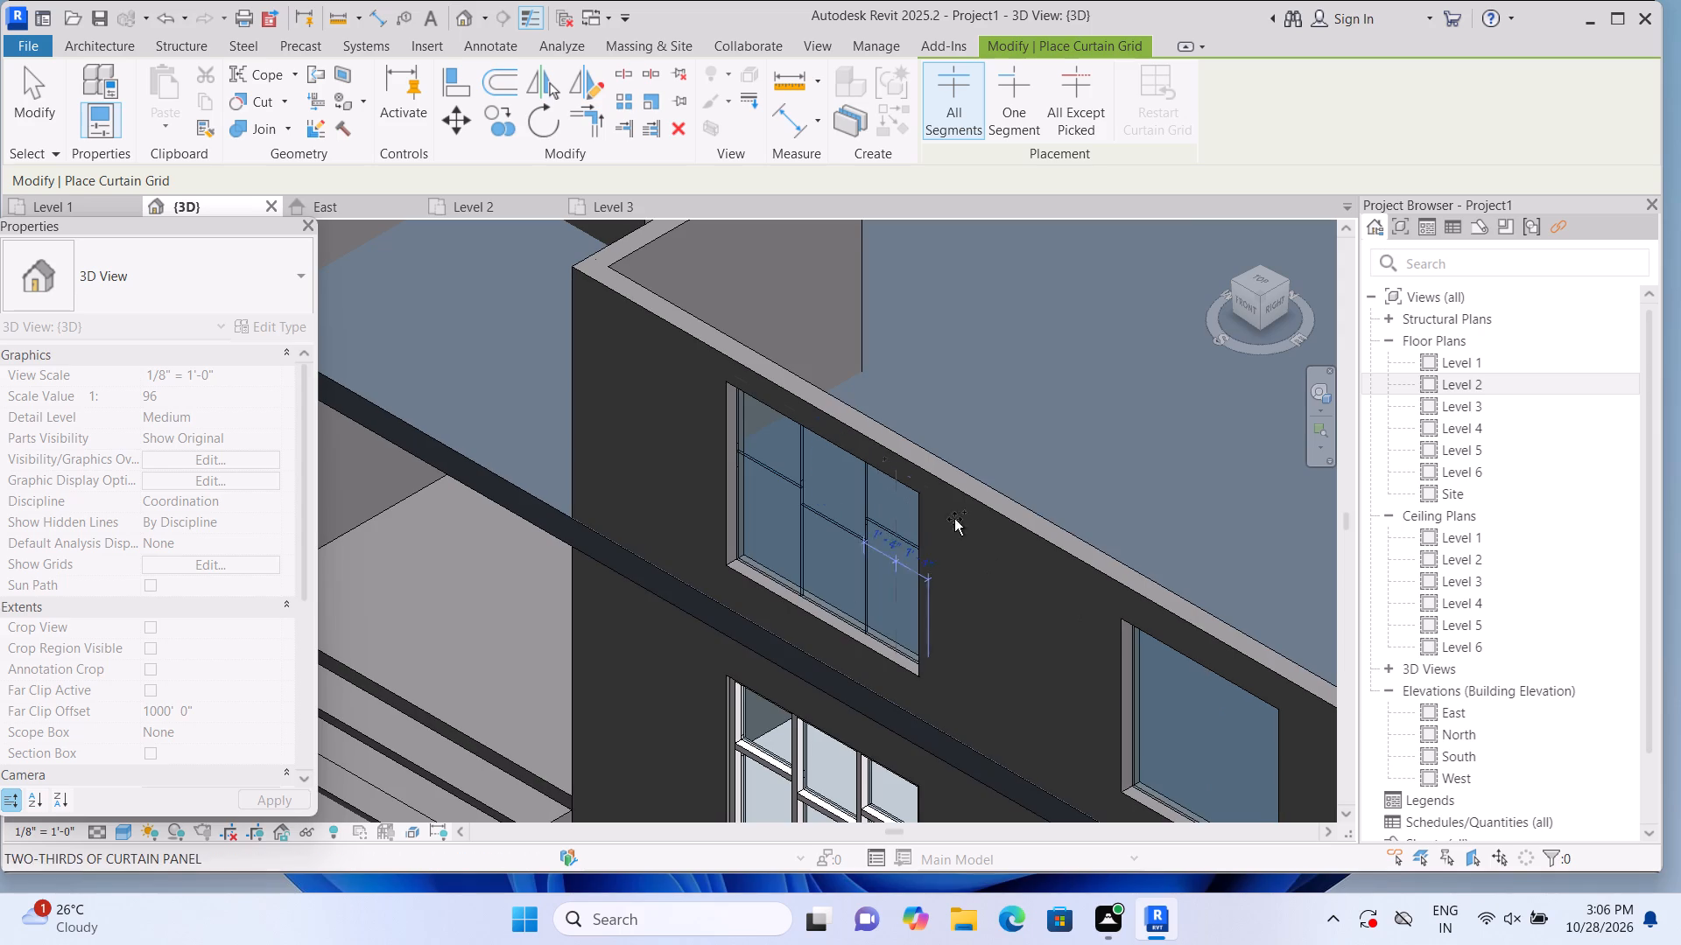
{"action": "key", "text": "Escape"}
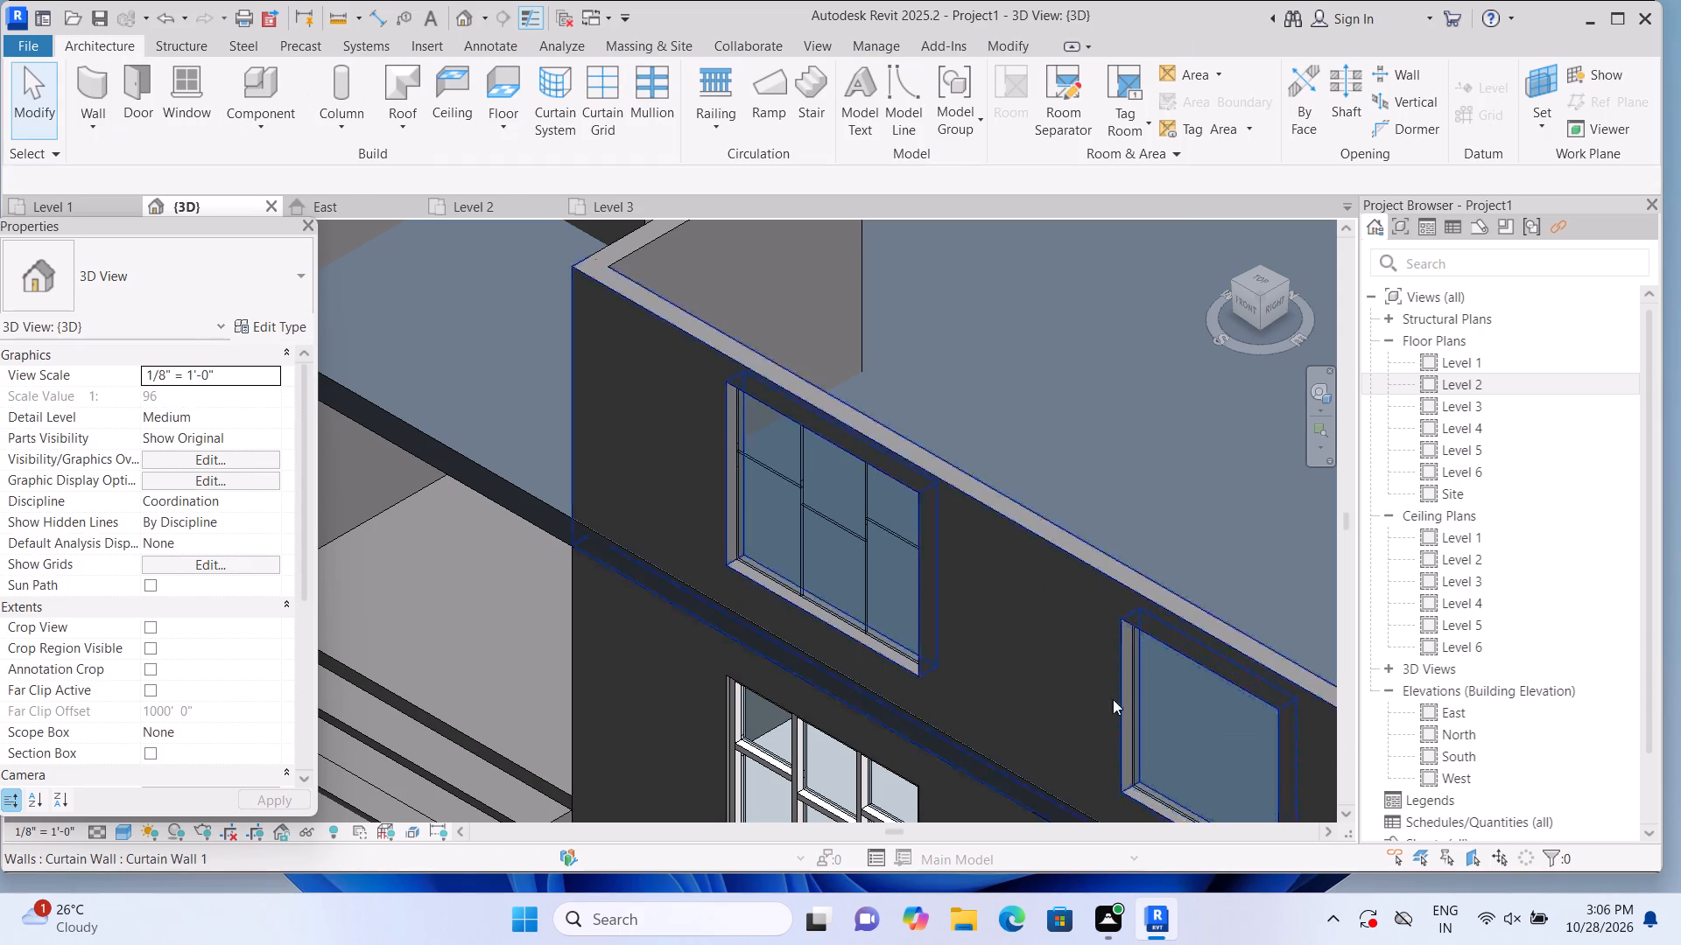
Divide the Level 2 curtain wall near the building corner into thirds with two vertical curtain grid lines about 2'-2" apart.
{"action": "middle_click", "coordinate": [925, 552]}
{"action": "middle_click_drag", "start_coordinate": [989, 606], "coordinate": [848, 396]}
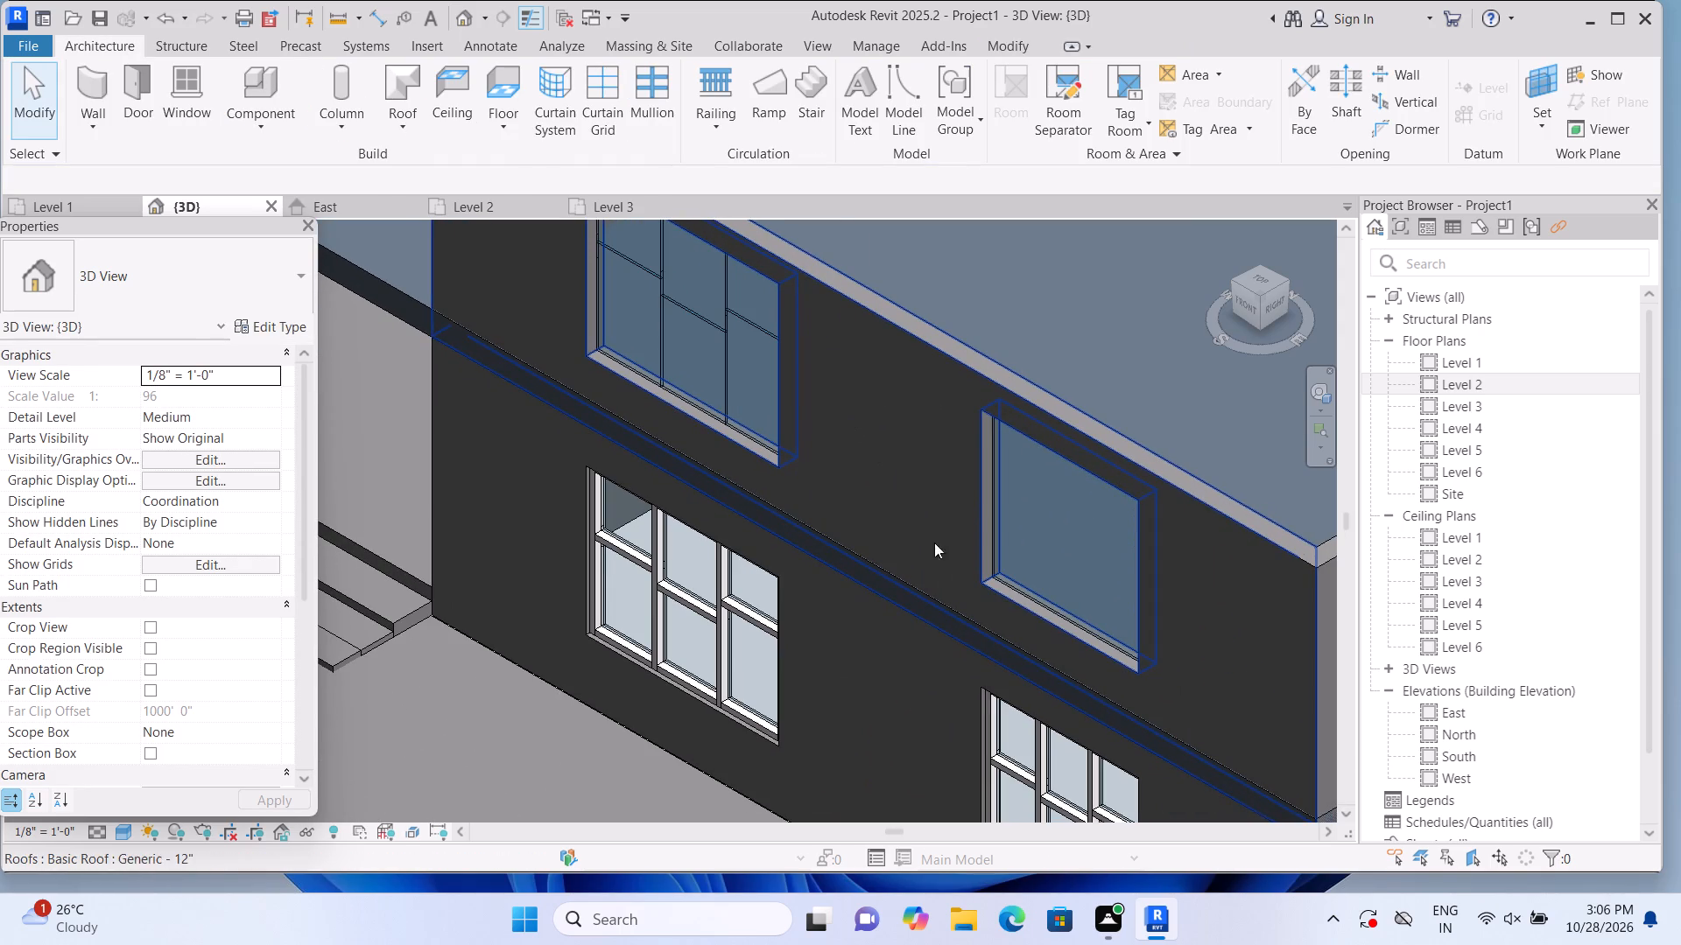
{"action": "key", "text": "Escape"}
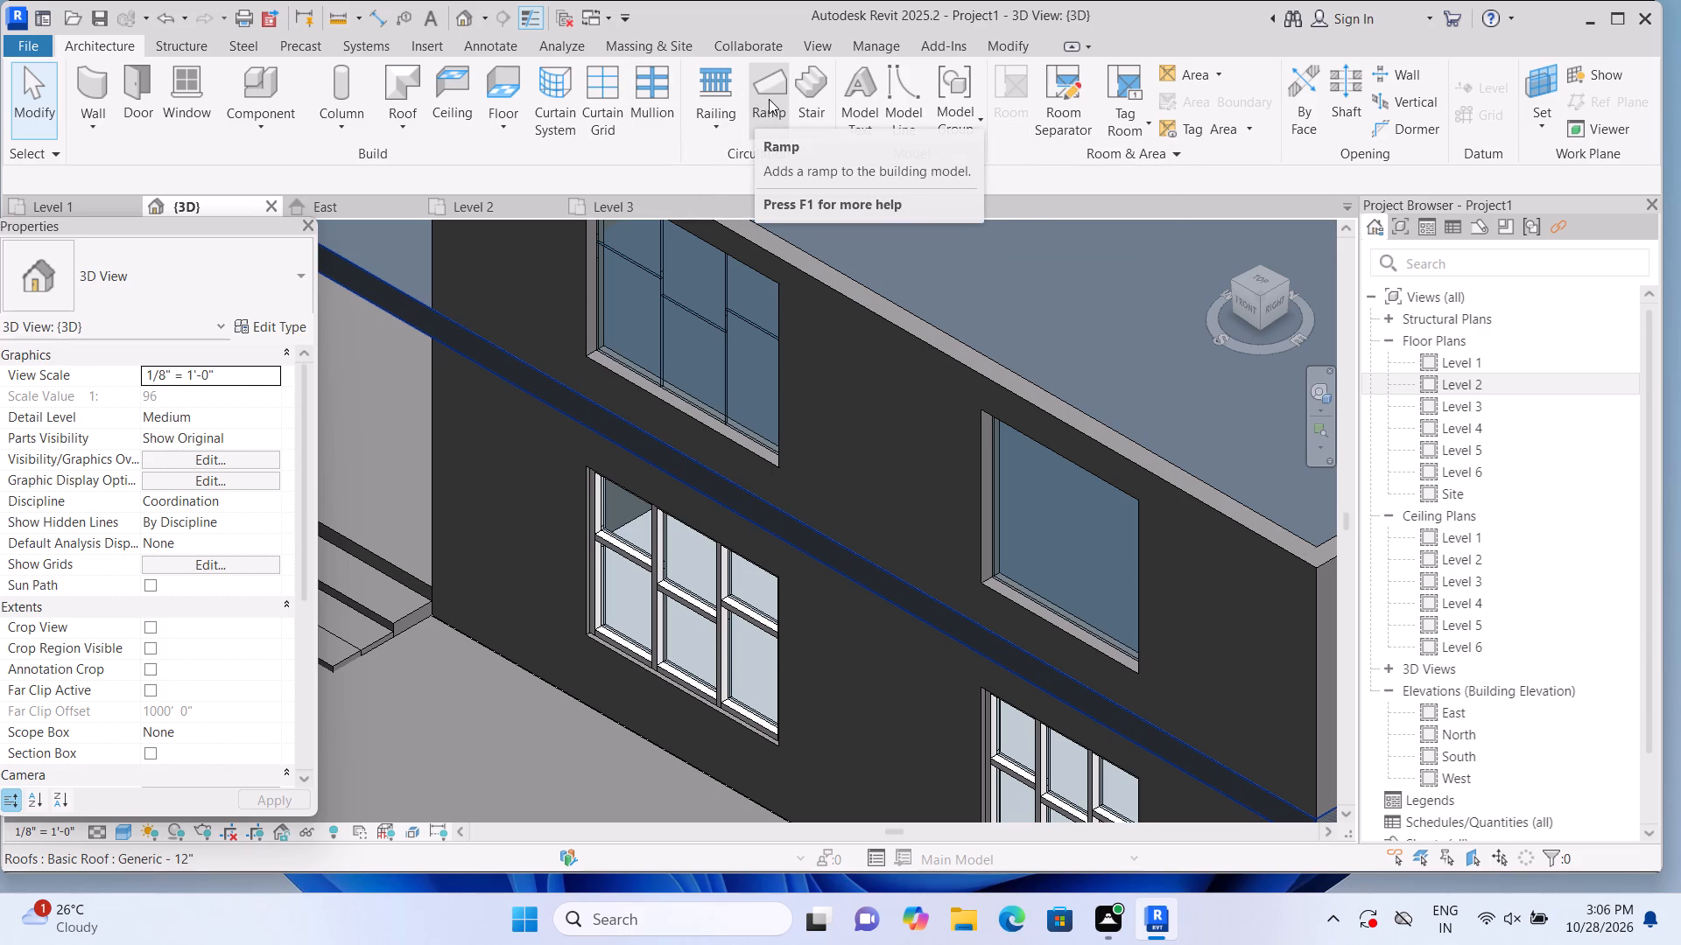
{"action": "left_click", "coordinate": [601, 123]}
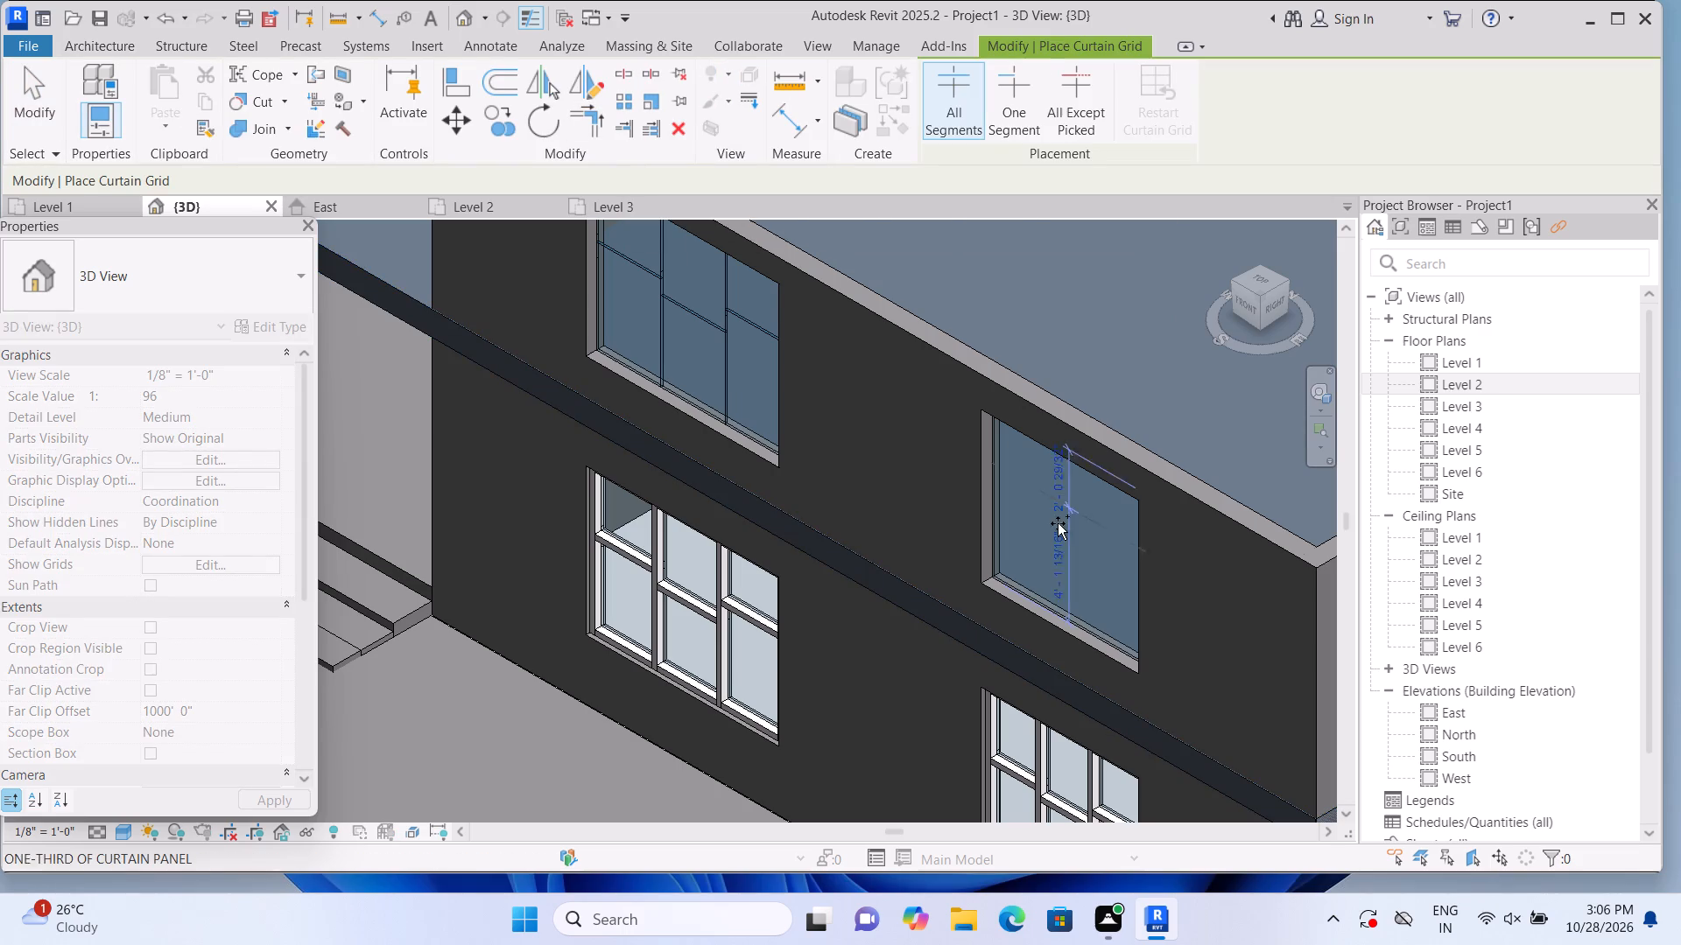
{"action": "scroll", "coordinate": [1044, 521], "scroll_direction": "up", "scroll_amount": 3}
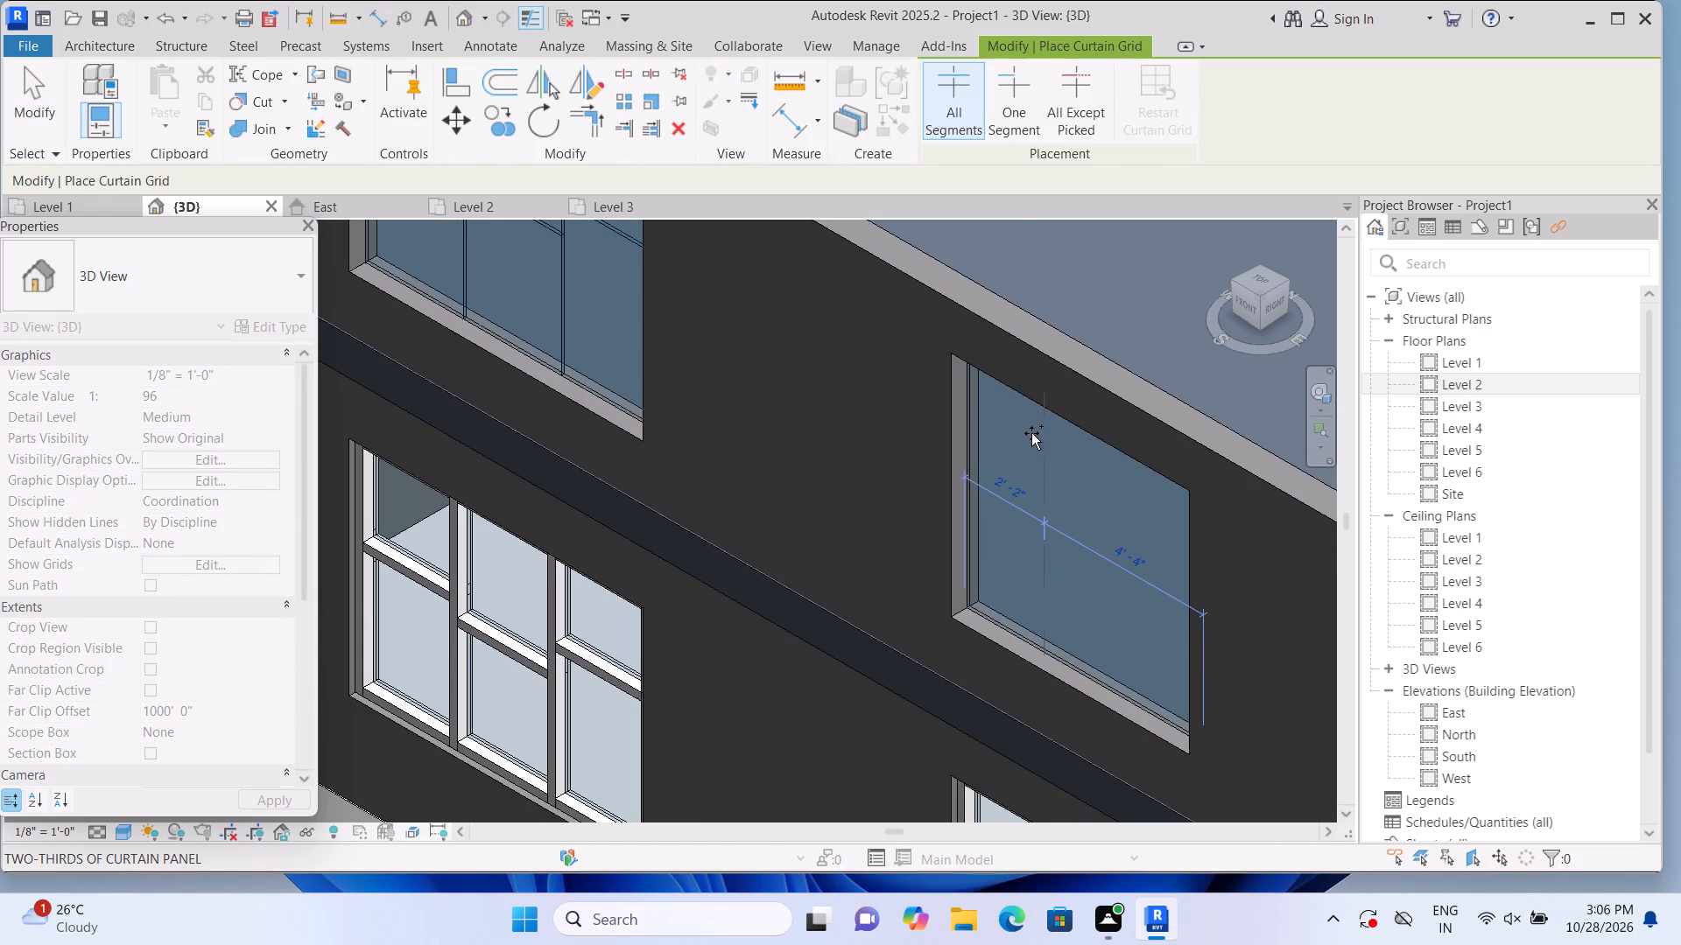
{"action": "left_click", "coordinate": [1031, 433]}
{"action": "left_click", "coordinate": [1118, 456]}
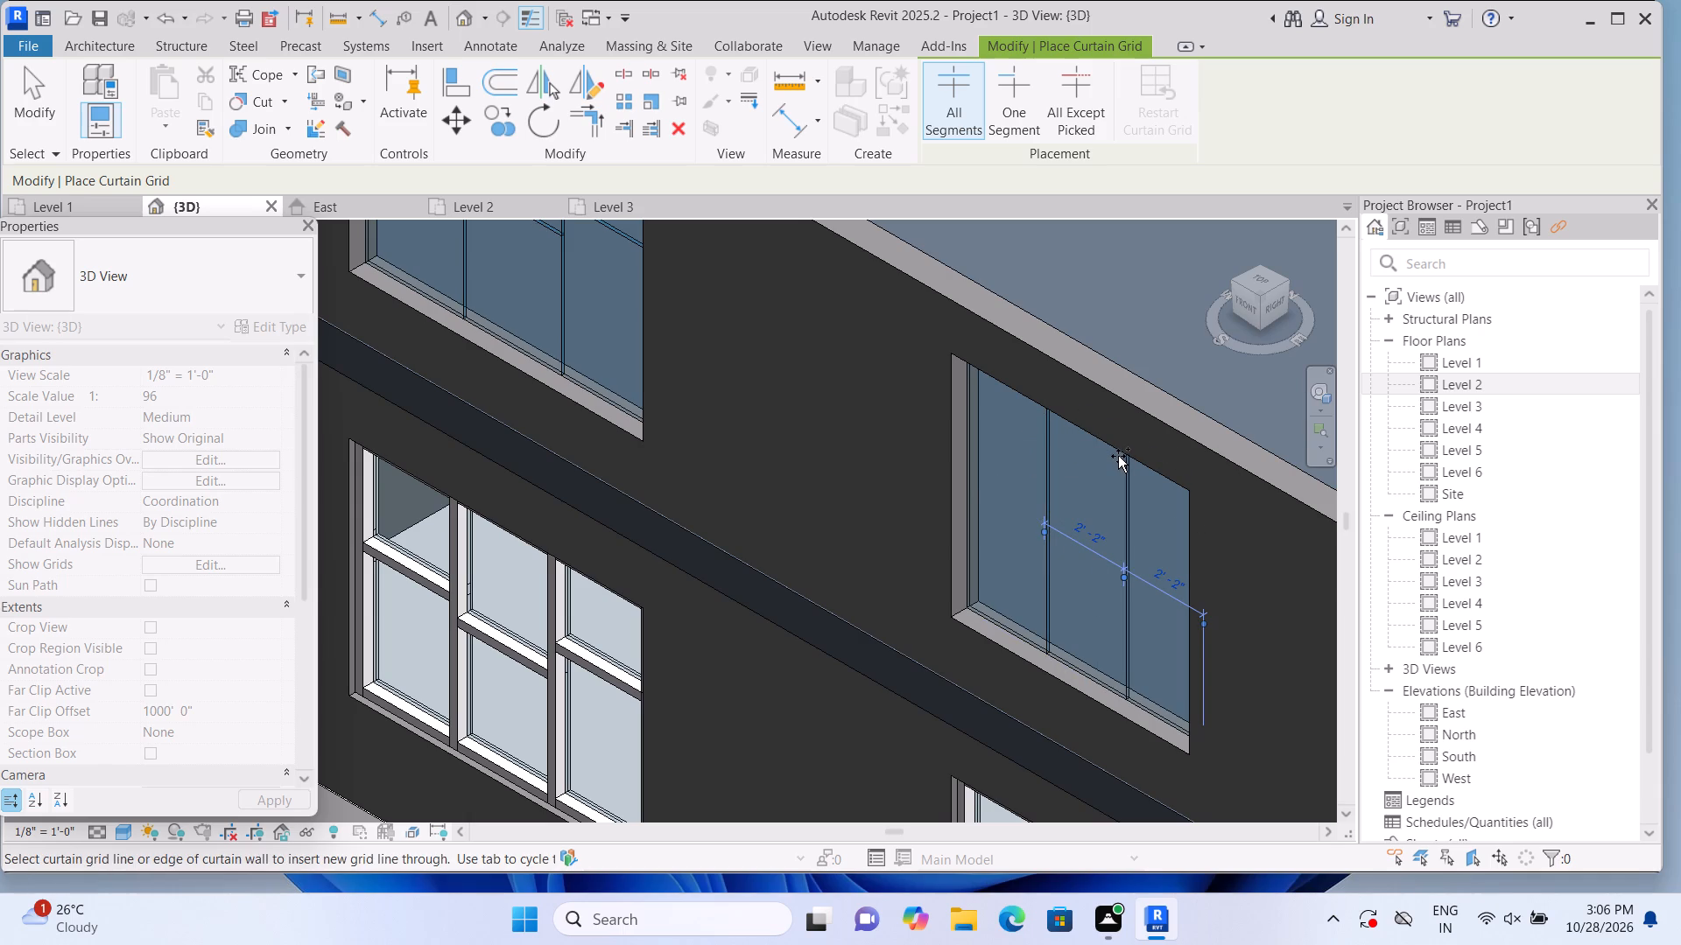
Add a one-segment horizontal grid line in each of its three panes, the middle one about 3'-6" below the top and the outer two higher.
{"action": "left_click", "coordinate": [1018, 107]}
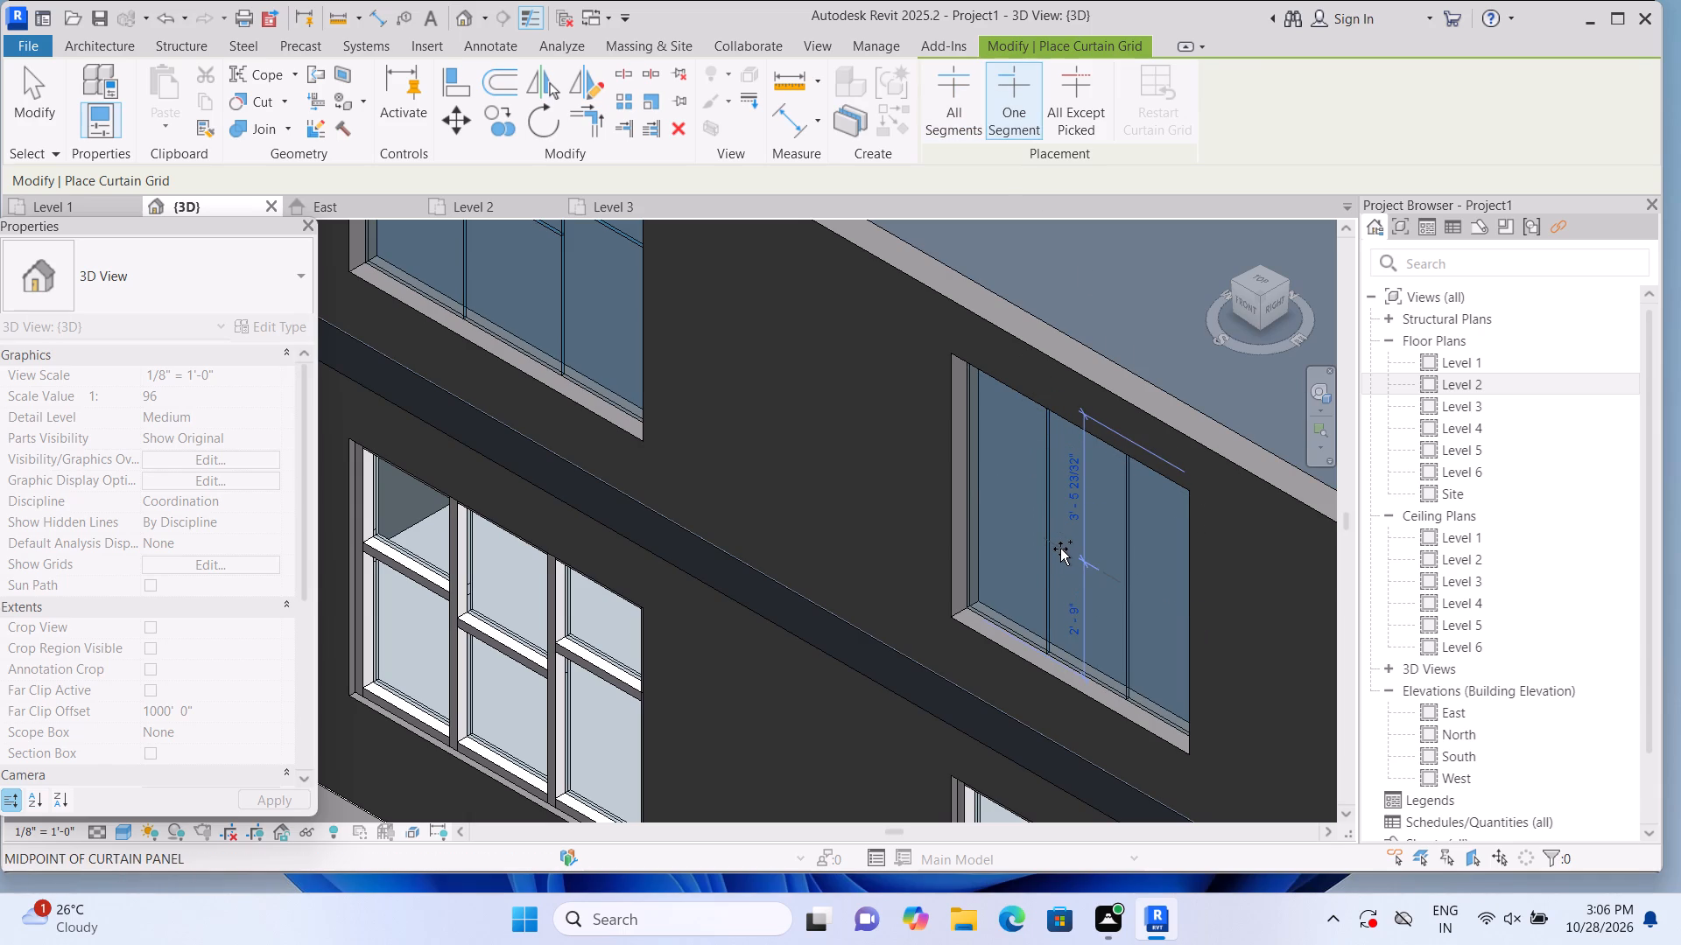
{"action": "left_click", "coordinate": [1060, 549]}
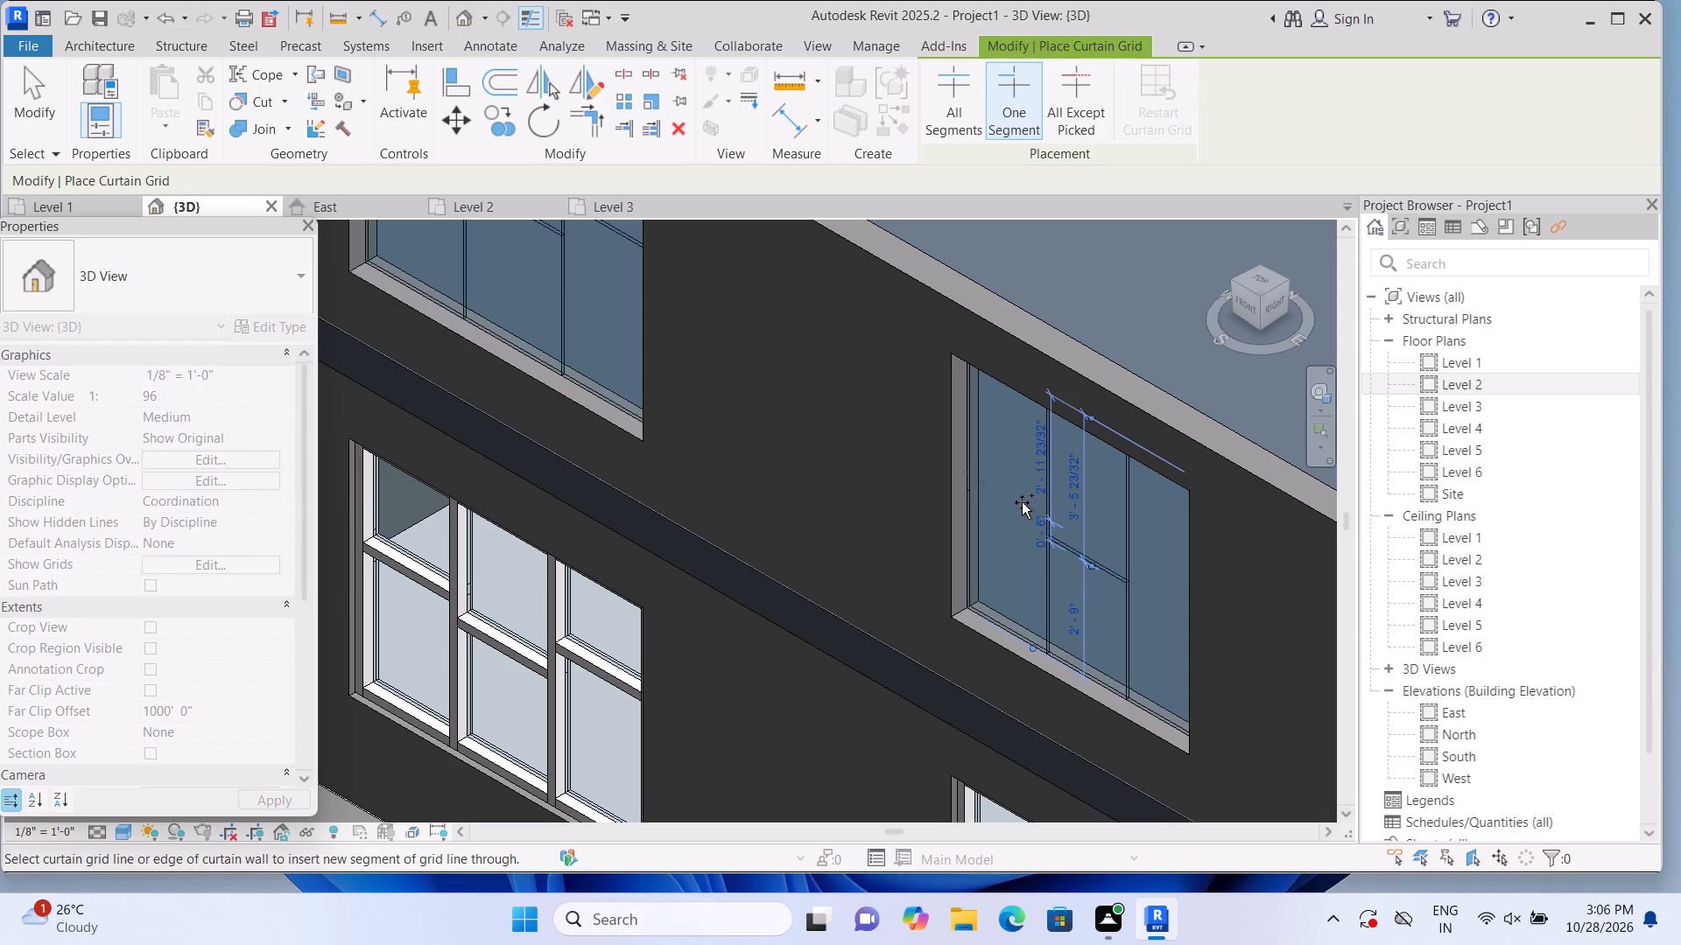
{"action": "left_click", "coordinate": [1022, 502]}
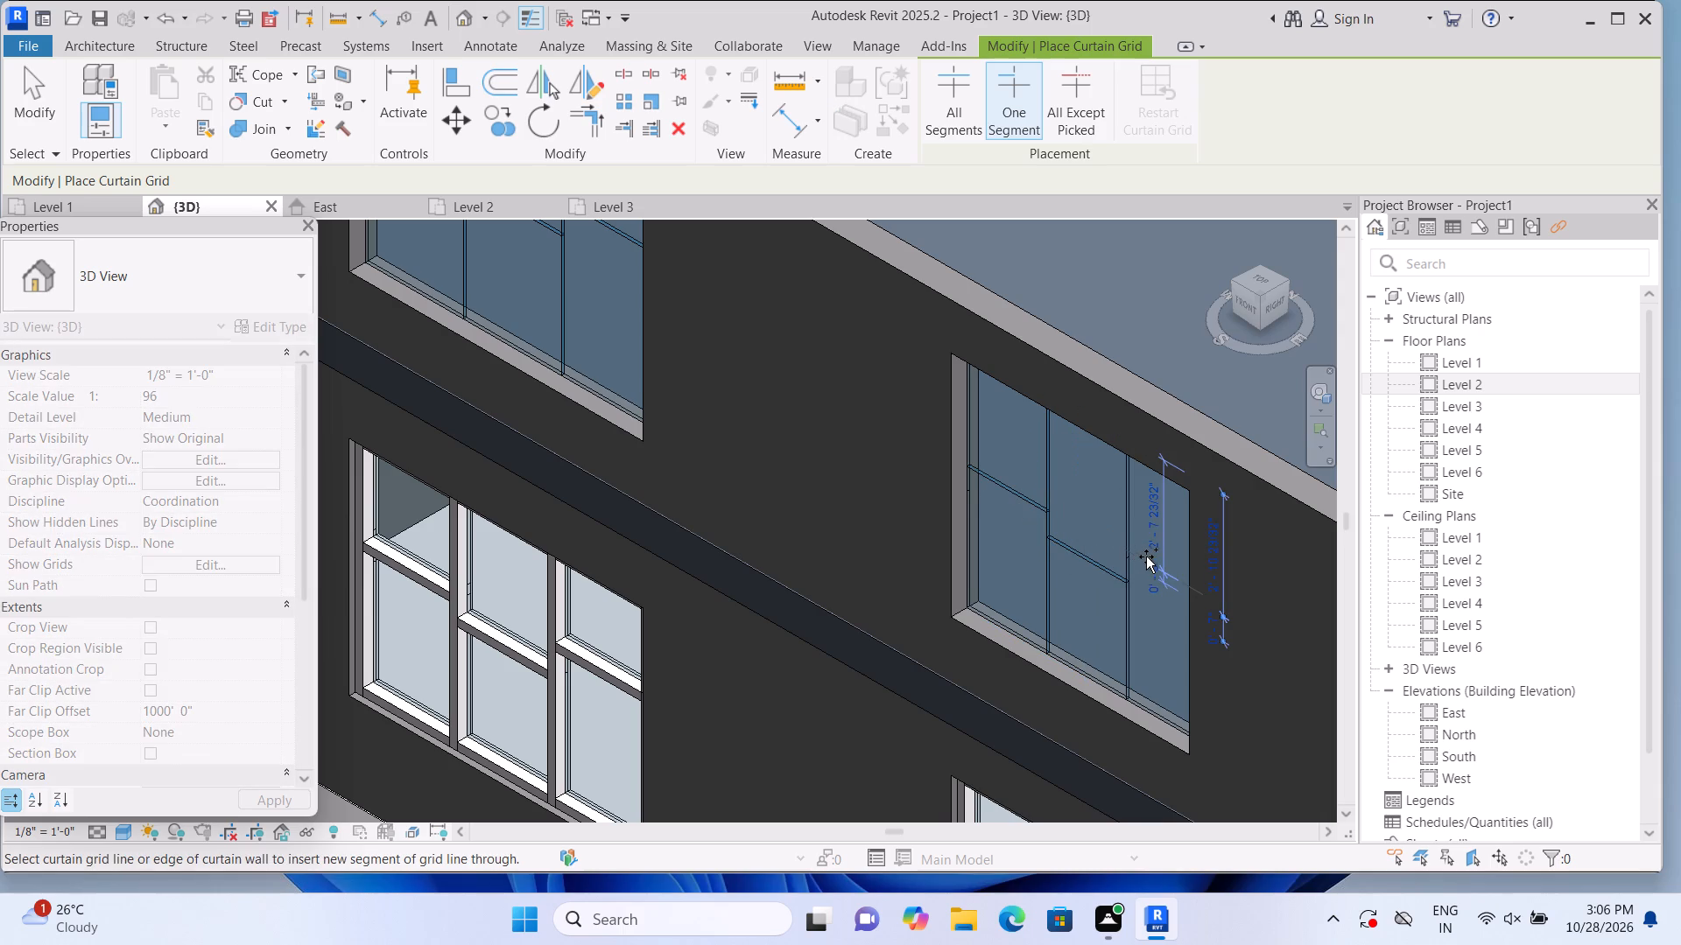
{"action": "left_click", "coordinate": [1146, 556]}
{"action": "key", "text": "Escape"}
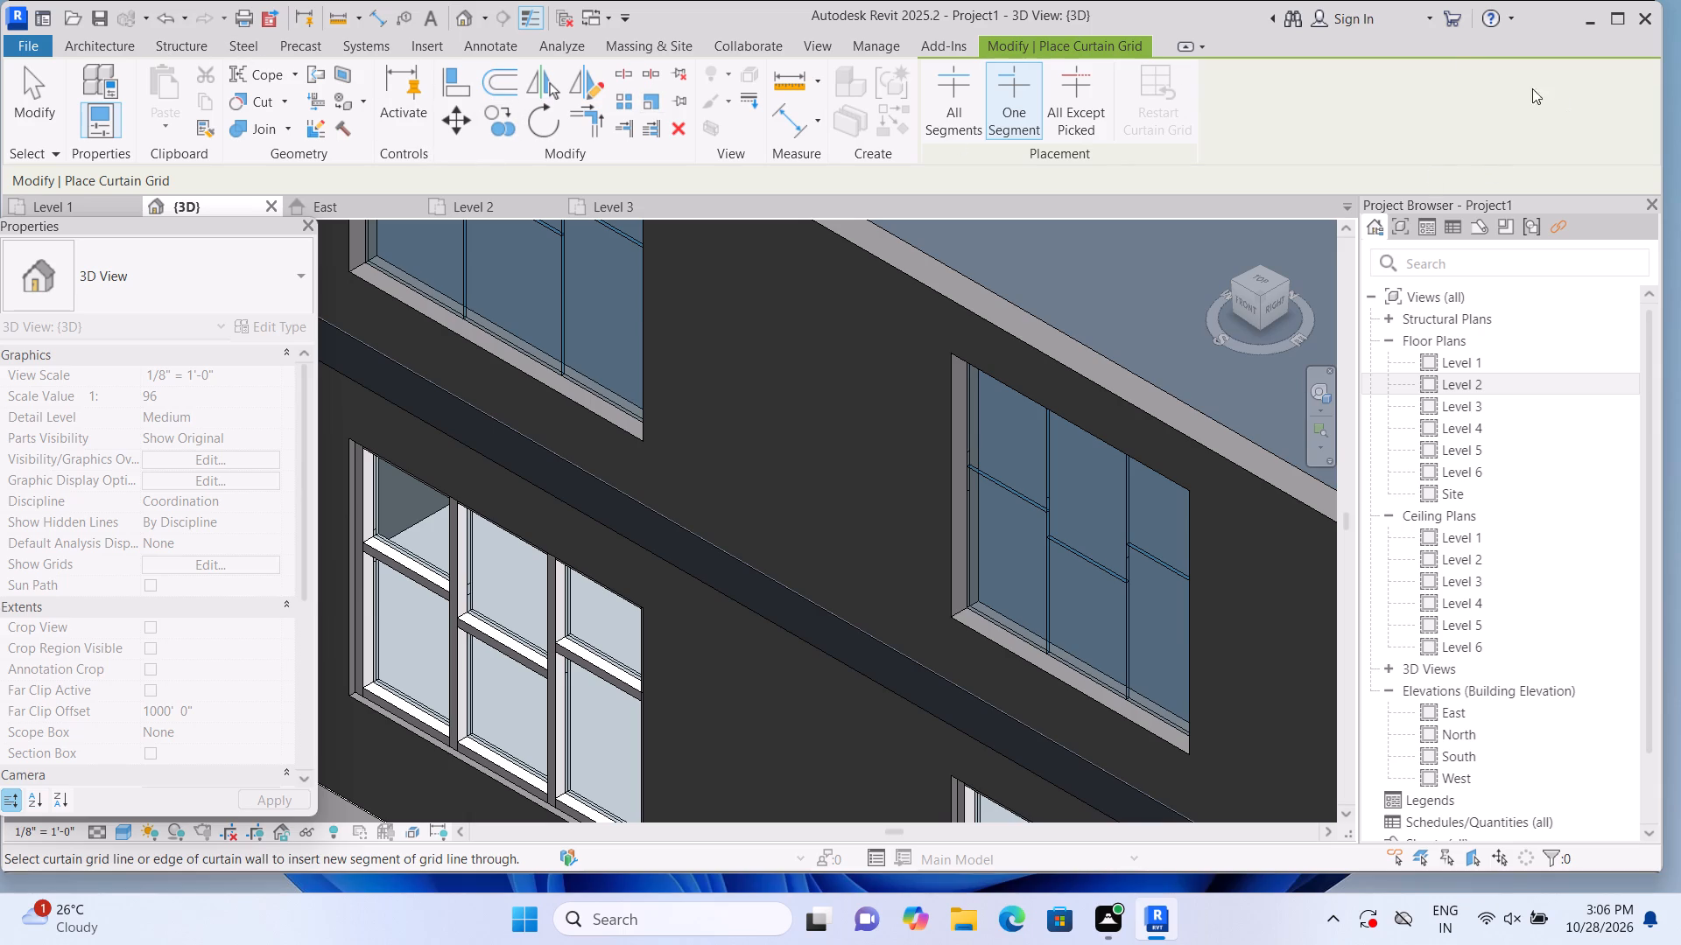
Place 2.5" x 5" rectangular mullions on all grid lines and outer edges of the Level 2 curtain wall near the building corner.
{"action": "left_click", "coordinate": [102, 49]}
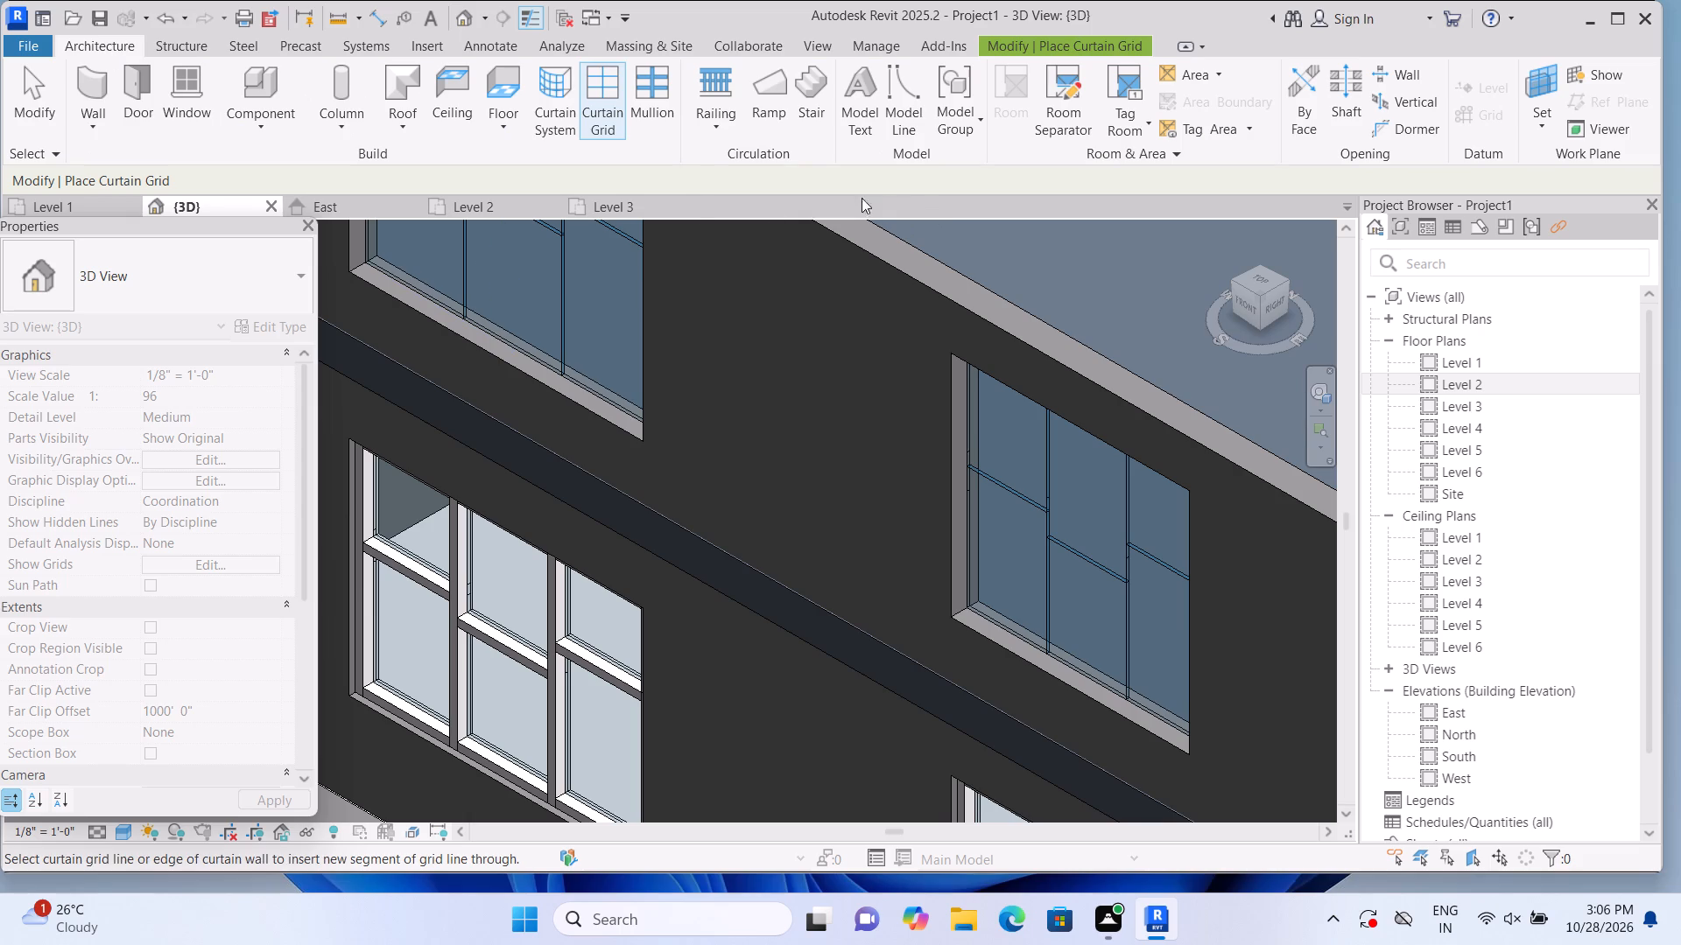
{"action": "left_click", "coordinate": [652, 101]}
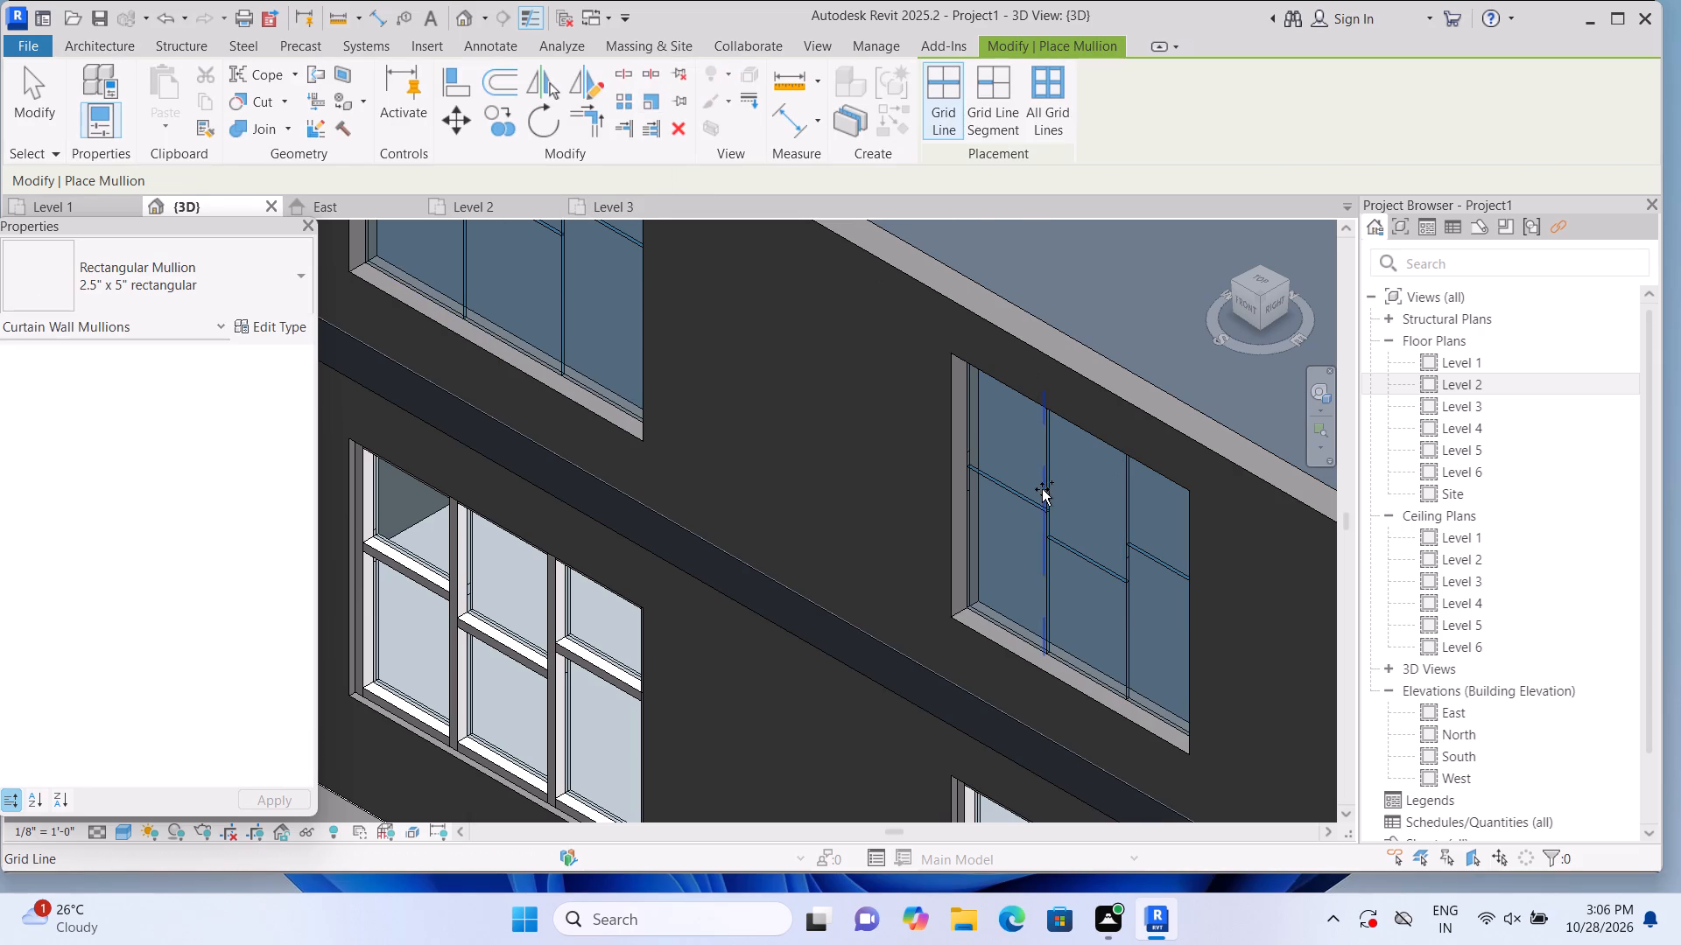
{"action": "left_click", "coordinate": [1042, 489]}
{"action": "left_click", "coordinate": [1015, 490]}
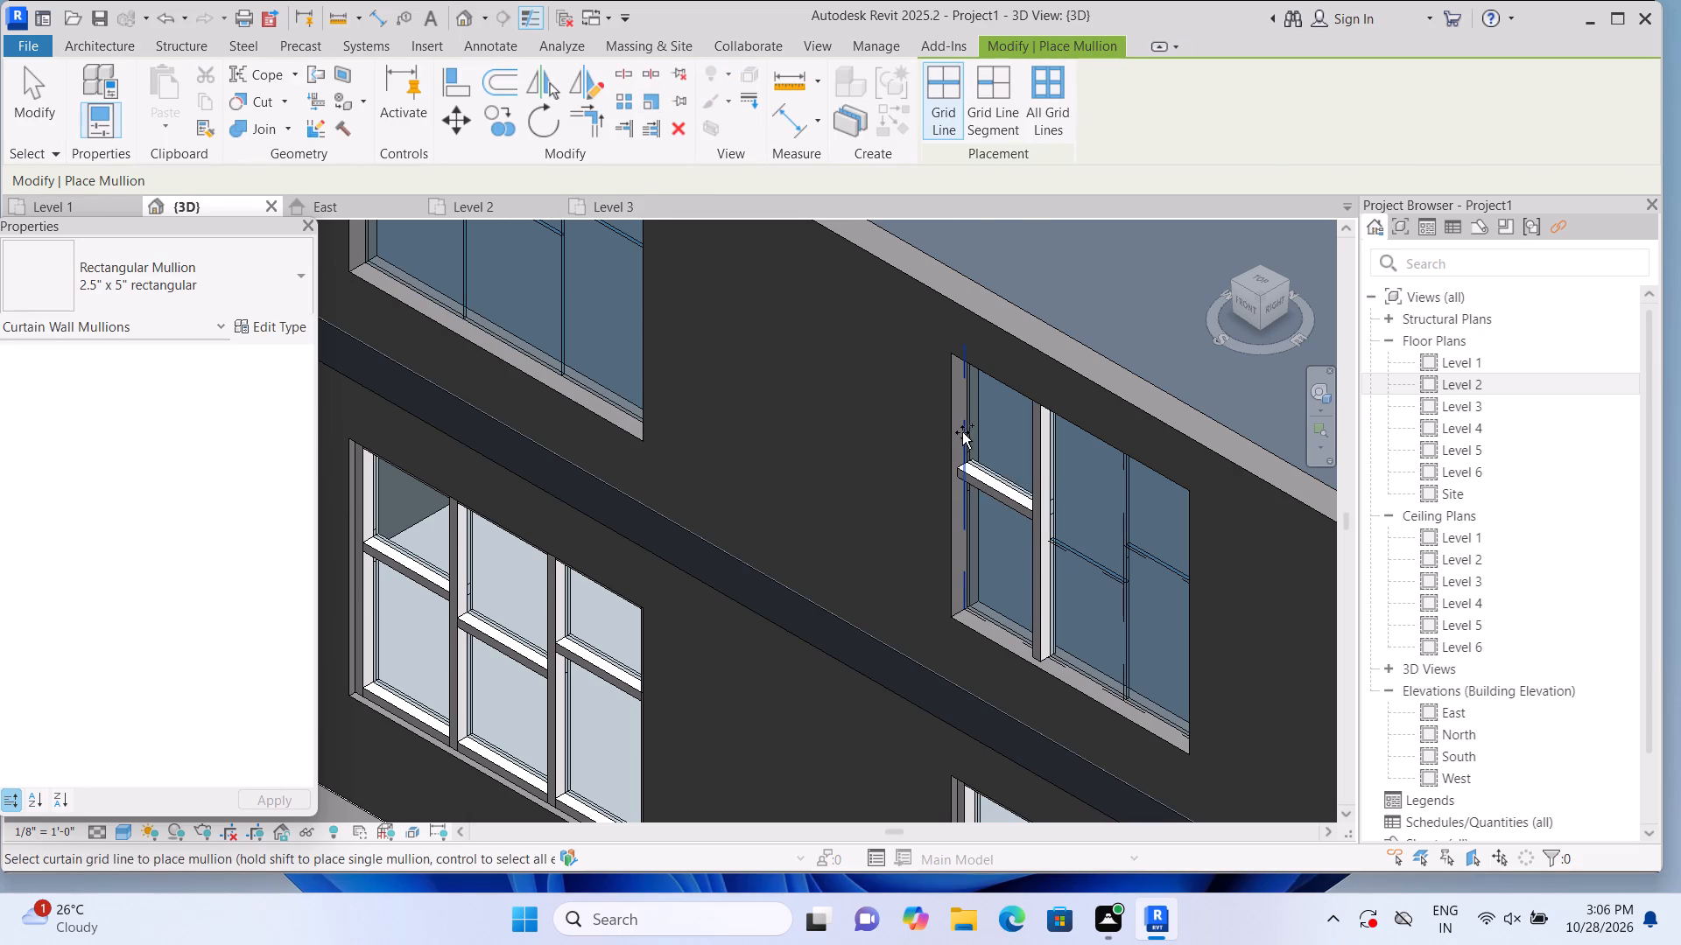
{"action": "left_click", "coordinate": [962, 432]}
{"action": "left_click", "coordinate": [1007, 620]}
{"action": "left_click", "coordinate": [1103, 572]}
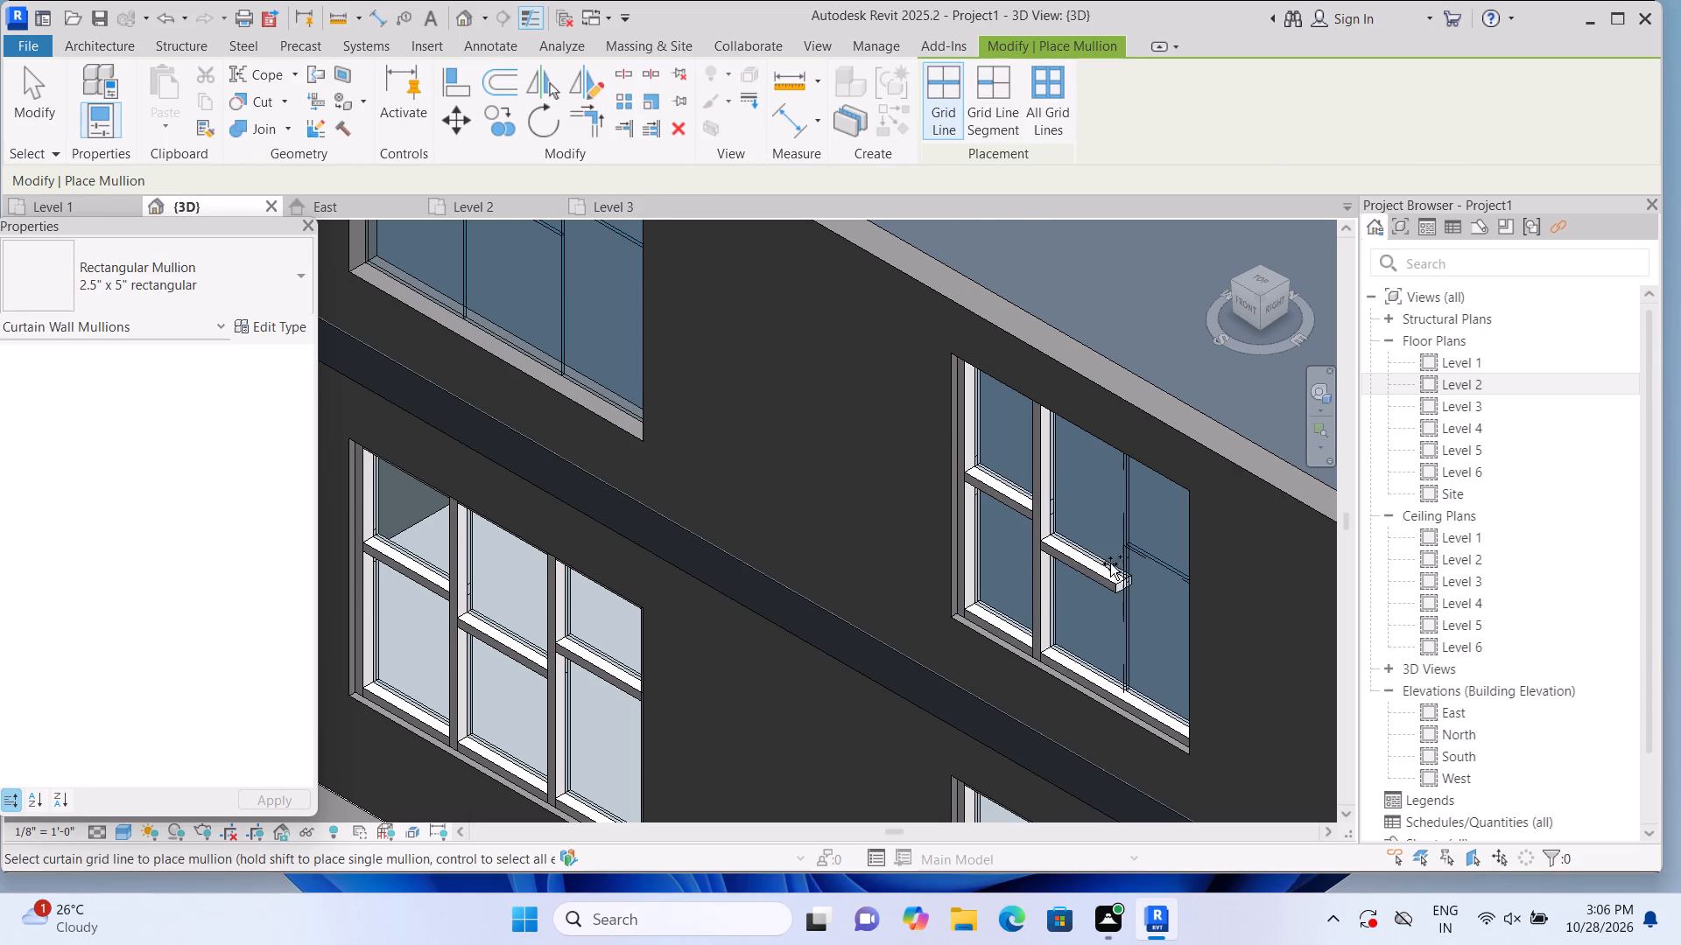
{"action": "left_click", "coordinate": [1128, 542]}
{"action": "left_click", "coordinate": [1159, 557]}
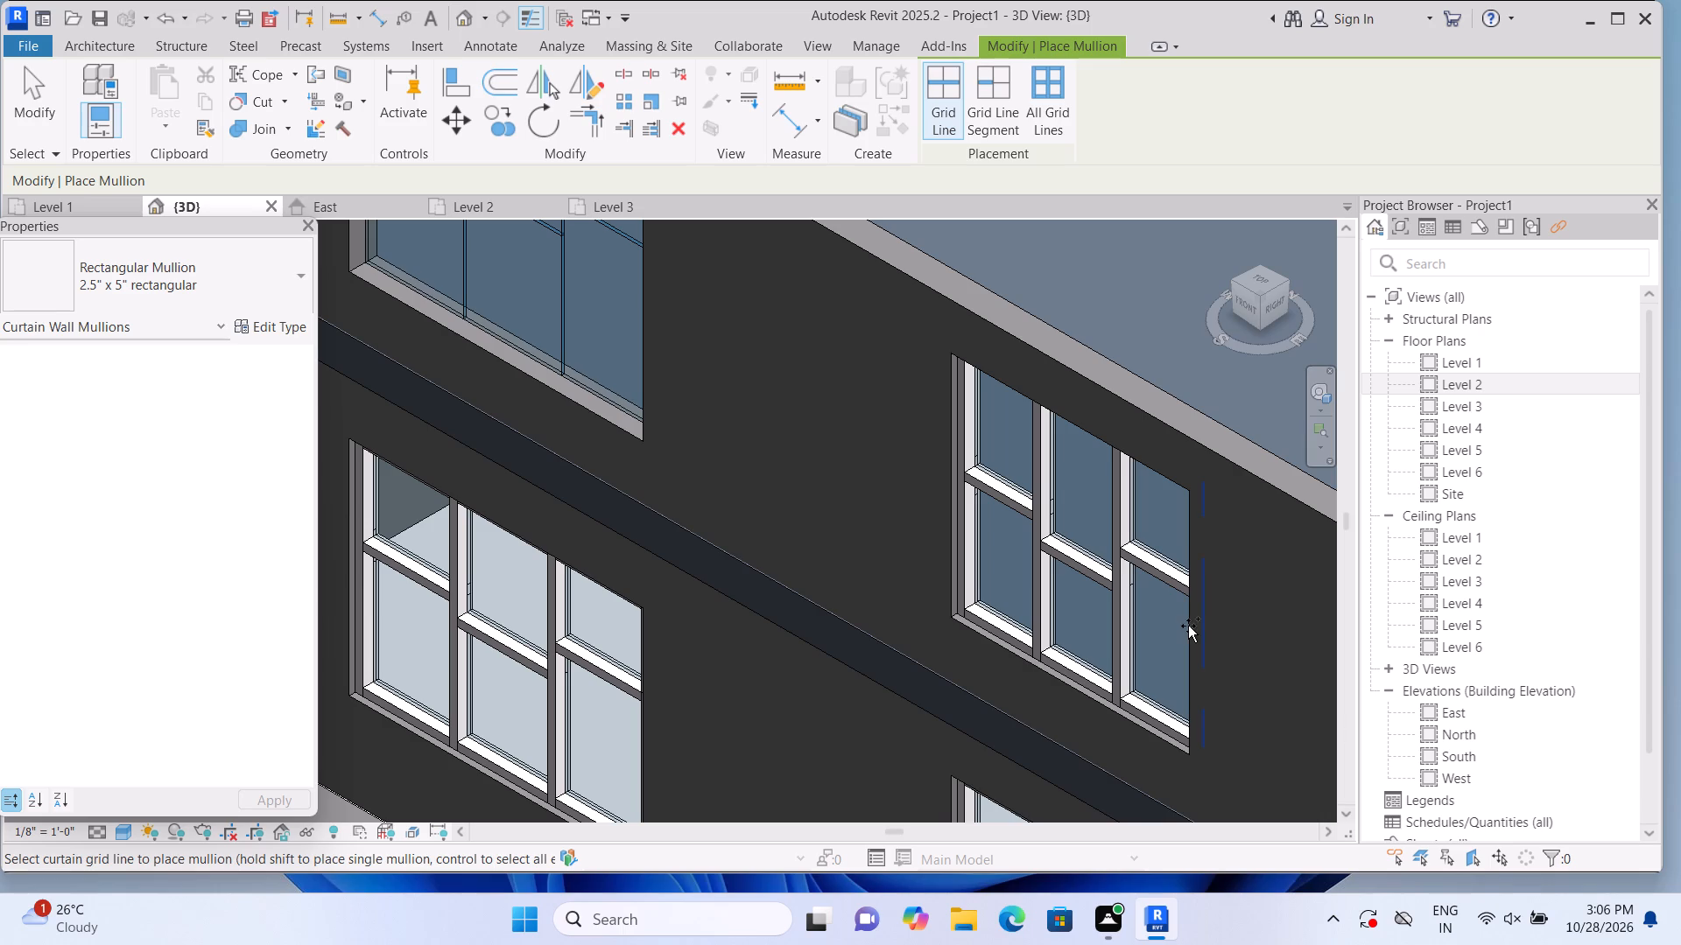
{"action": "left_click", "coordinate": [1188, 626]}
{"action": "left_click", "coordinate": [1152, 475]}
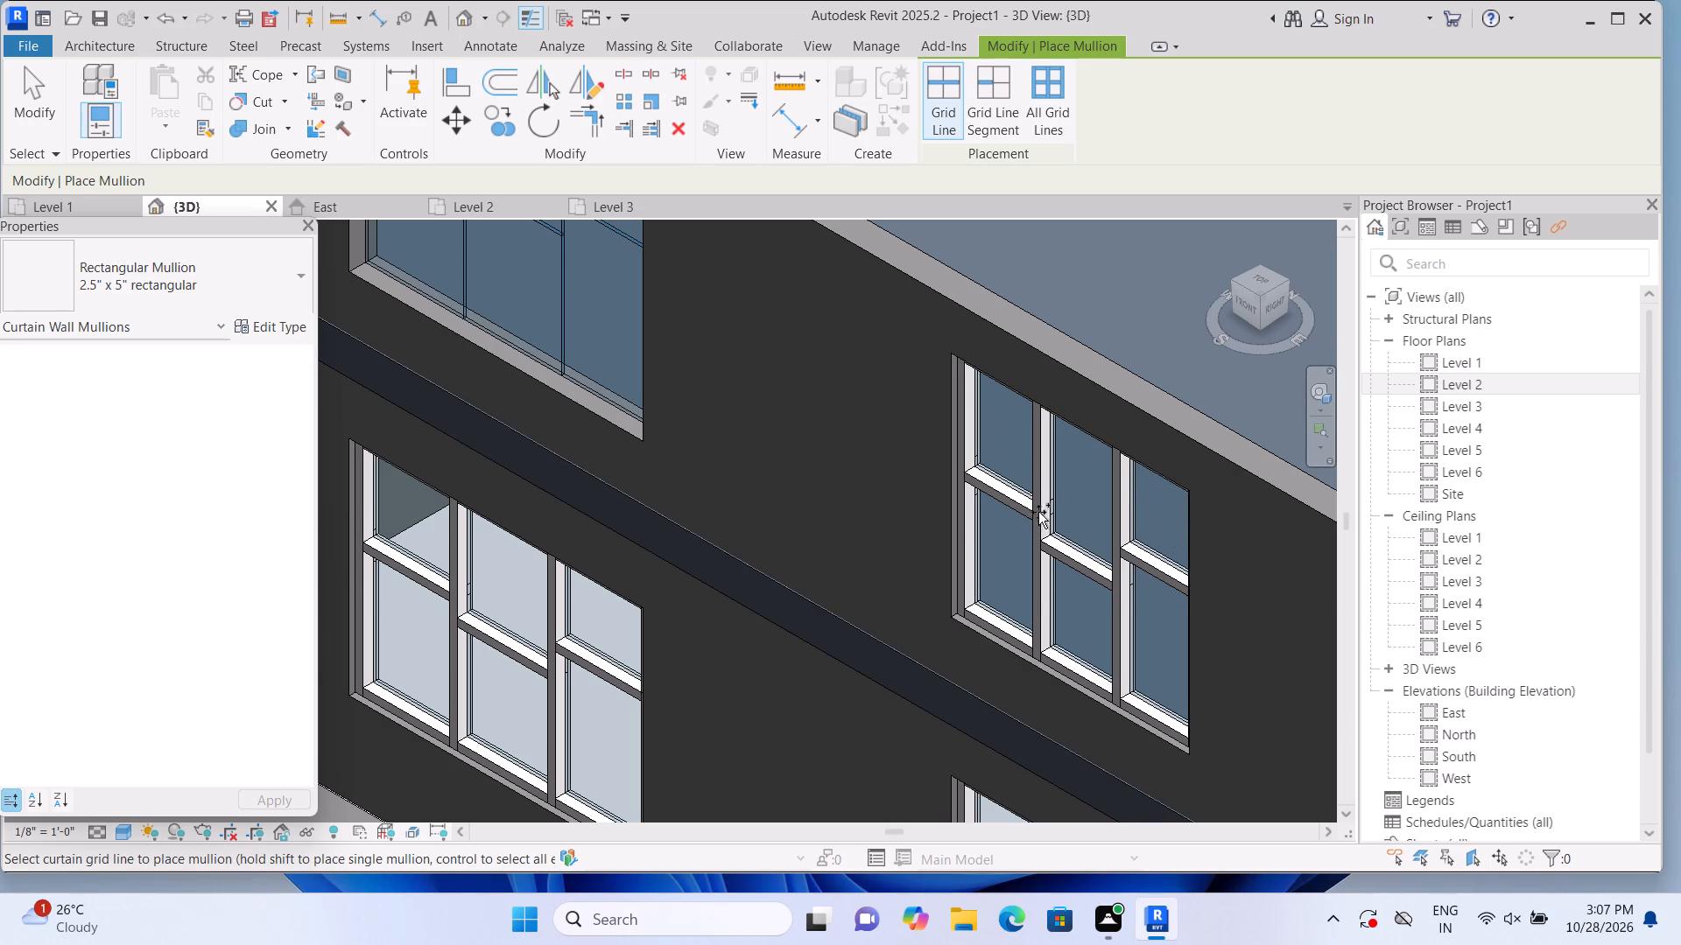
Place the same rectangular mullions on all grid lines and outer edges of the Level 2 curtain wall nearest the entrance recess.
{"action": "scroll", "coordinate": [1035, 532], "scroll_direction": "down", "scroll_amount": 2}
{"action": "middle_click_drag", "start_coordinate": [798, 449], "coordinate": [939, 679]}
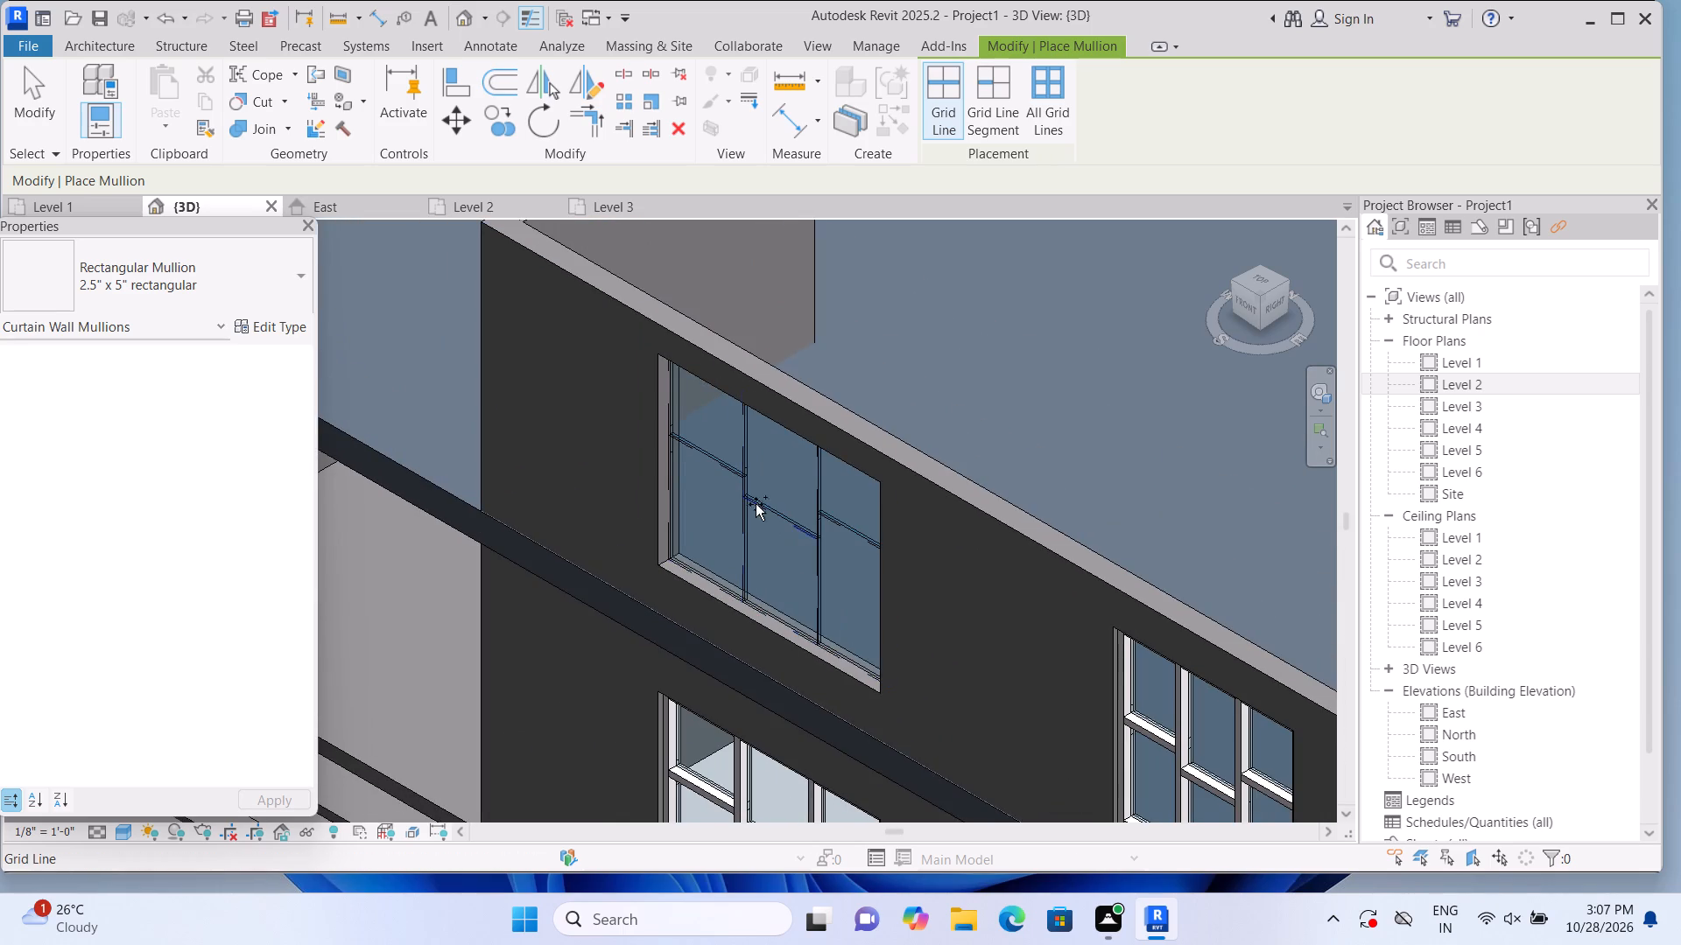
{"action": "scroll", "coordinate": [733, 489], "scroll_direction": "up", "scroll_amount": 1}
{"action": "left_click", "coordinate": [742, 499]}
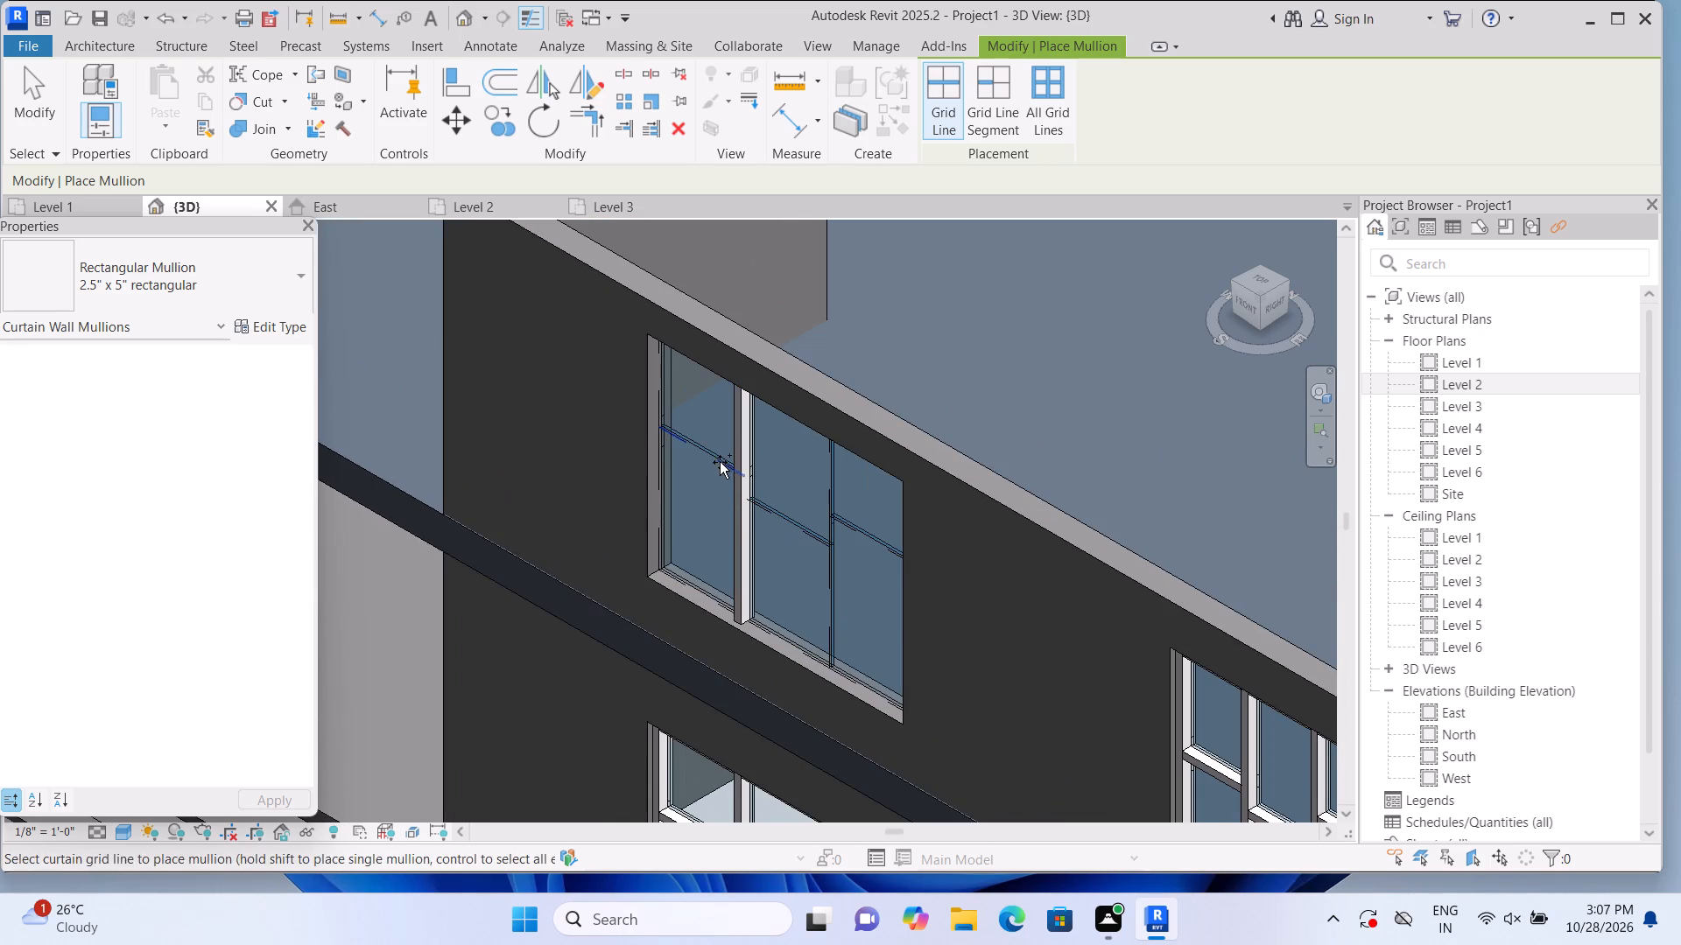
{"action": "left_click", "coordinate": [720, 462]}
{"action": "left_click", "coordinate": [674, 414]}
{"action": "left_click", "coordinate": [809, 536]}
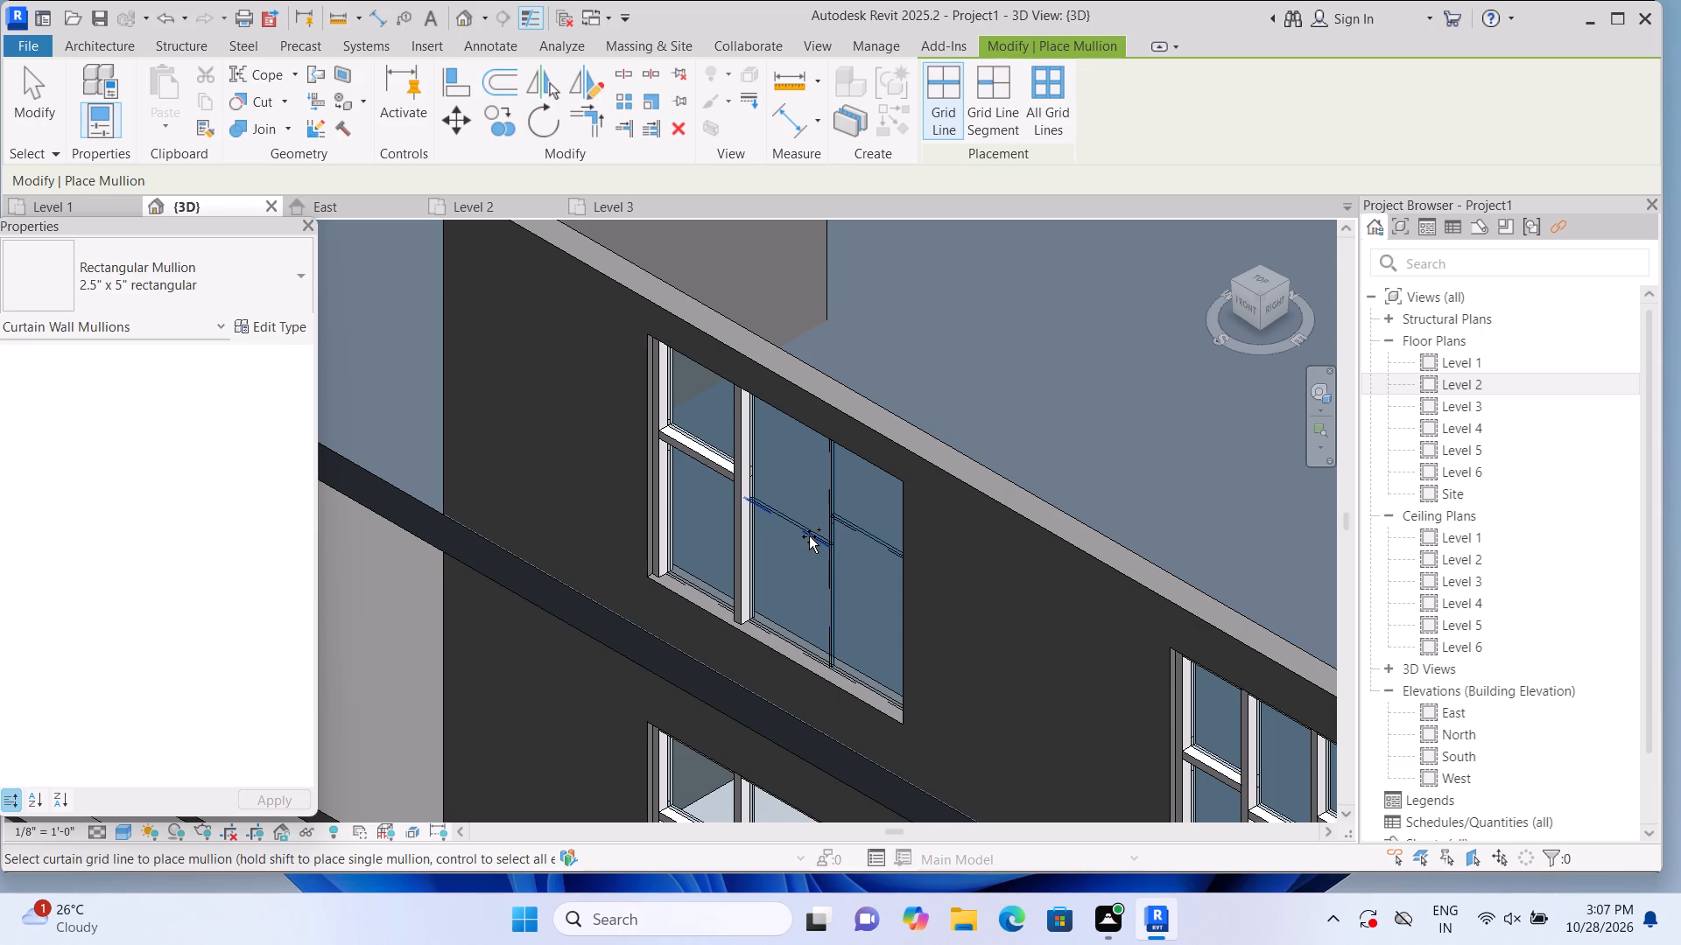
{"action": "left_click", "coordinate": [841, 505]}
{"action": "left_click", "coordinate": [863, 535]}
{"action": "left_click", "coordinate": [848, 681]}
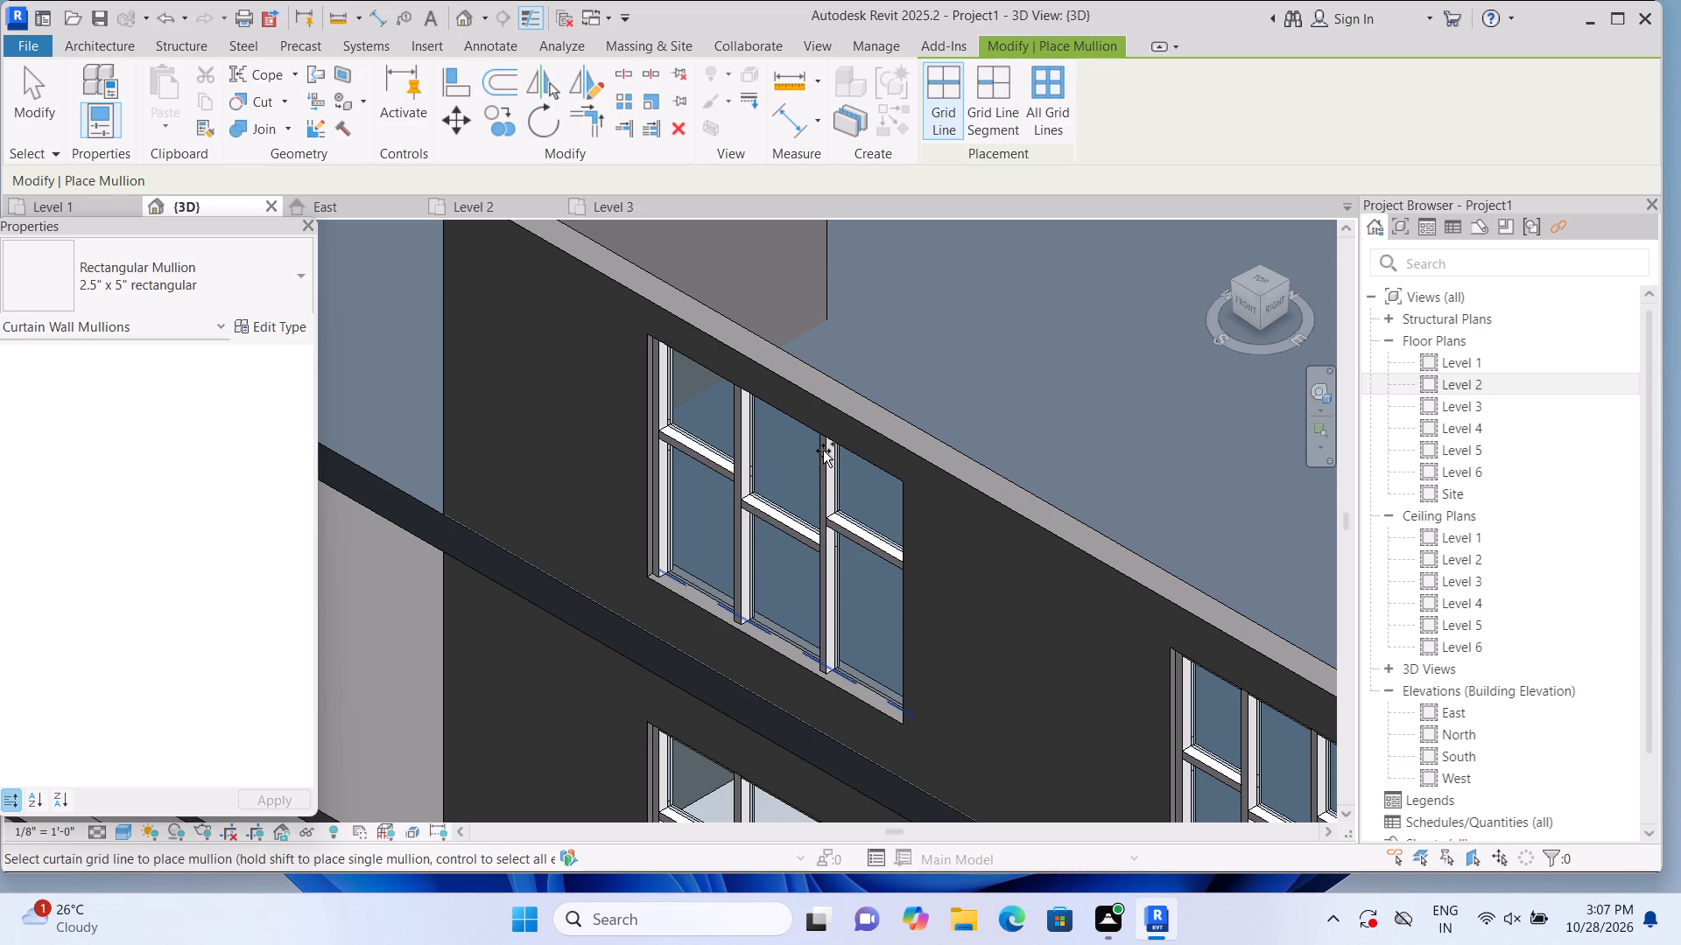
{"action": "scroll", "coordinate": [825, 451], "scroll_direction": "up", "scroll_amount": 2}
{"action": "left_click", "coordinate": [883, 473]}
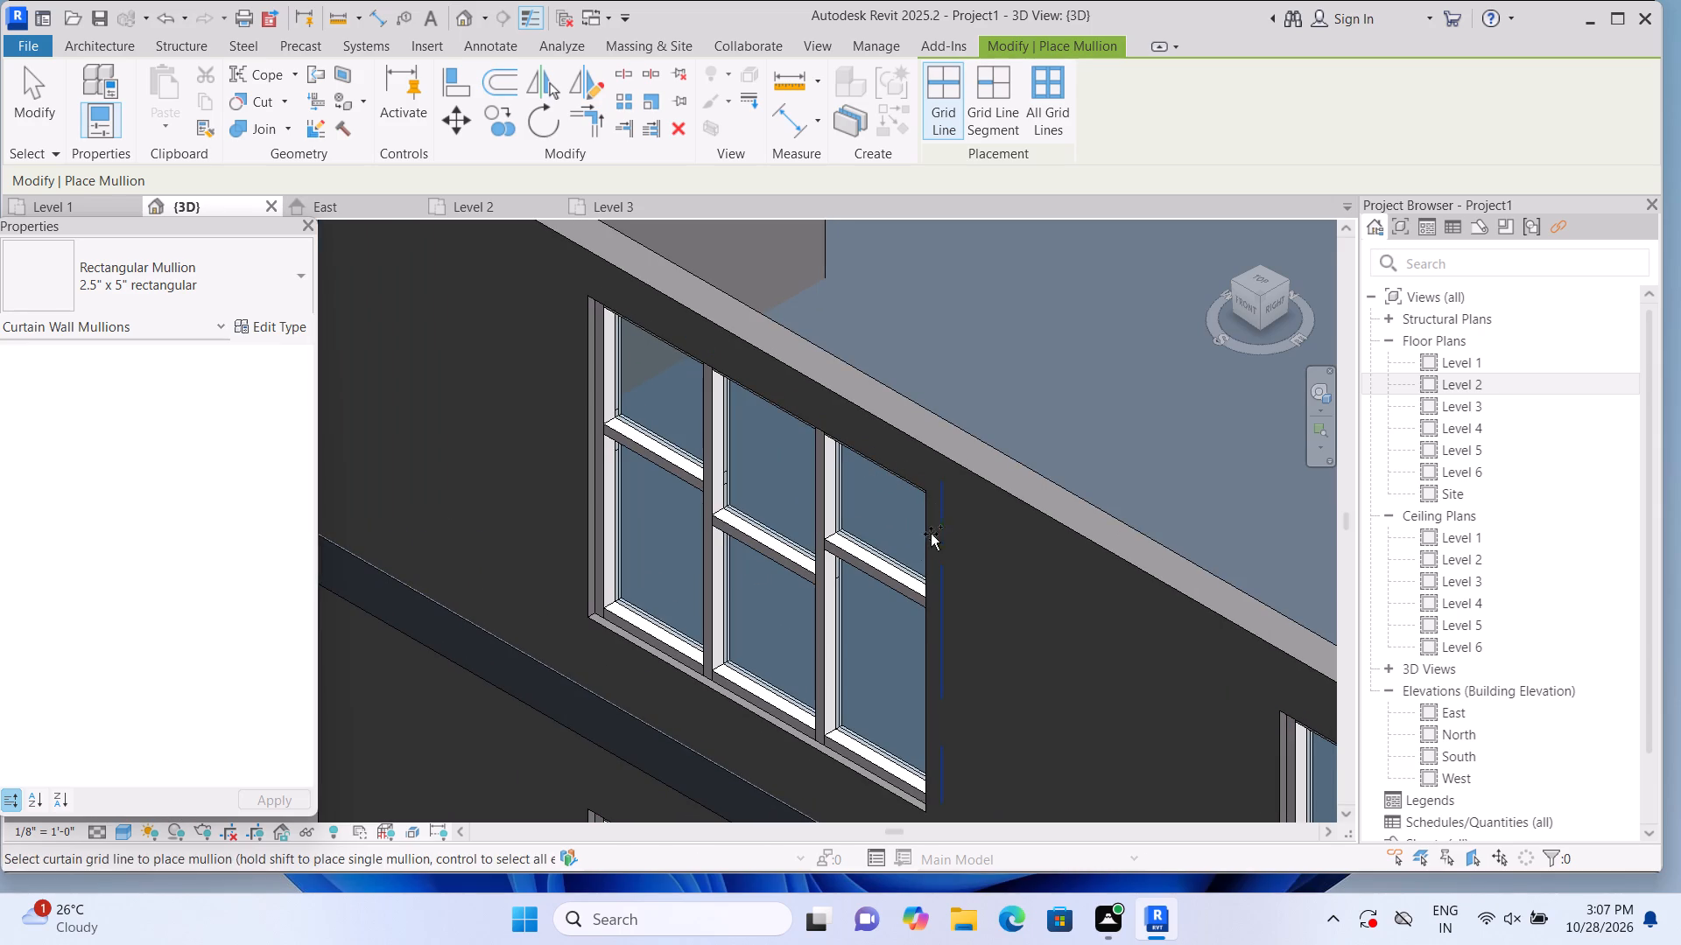
{"action": "left_click", "coordinate": [914, 650]}
{"action": "scroll", "coordinate": [914, 650], "scroll_direction": "down", "scroll_amount": 7}
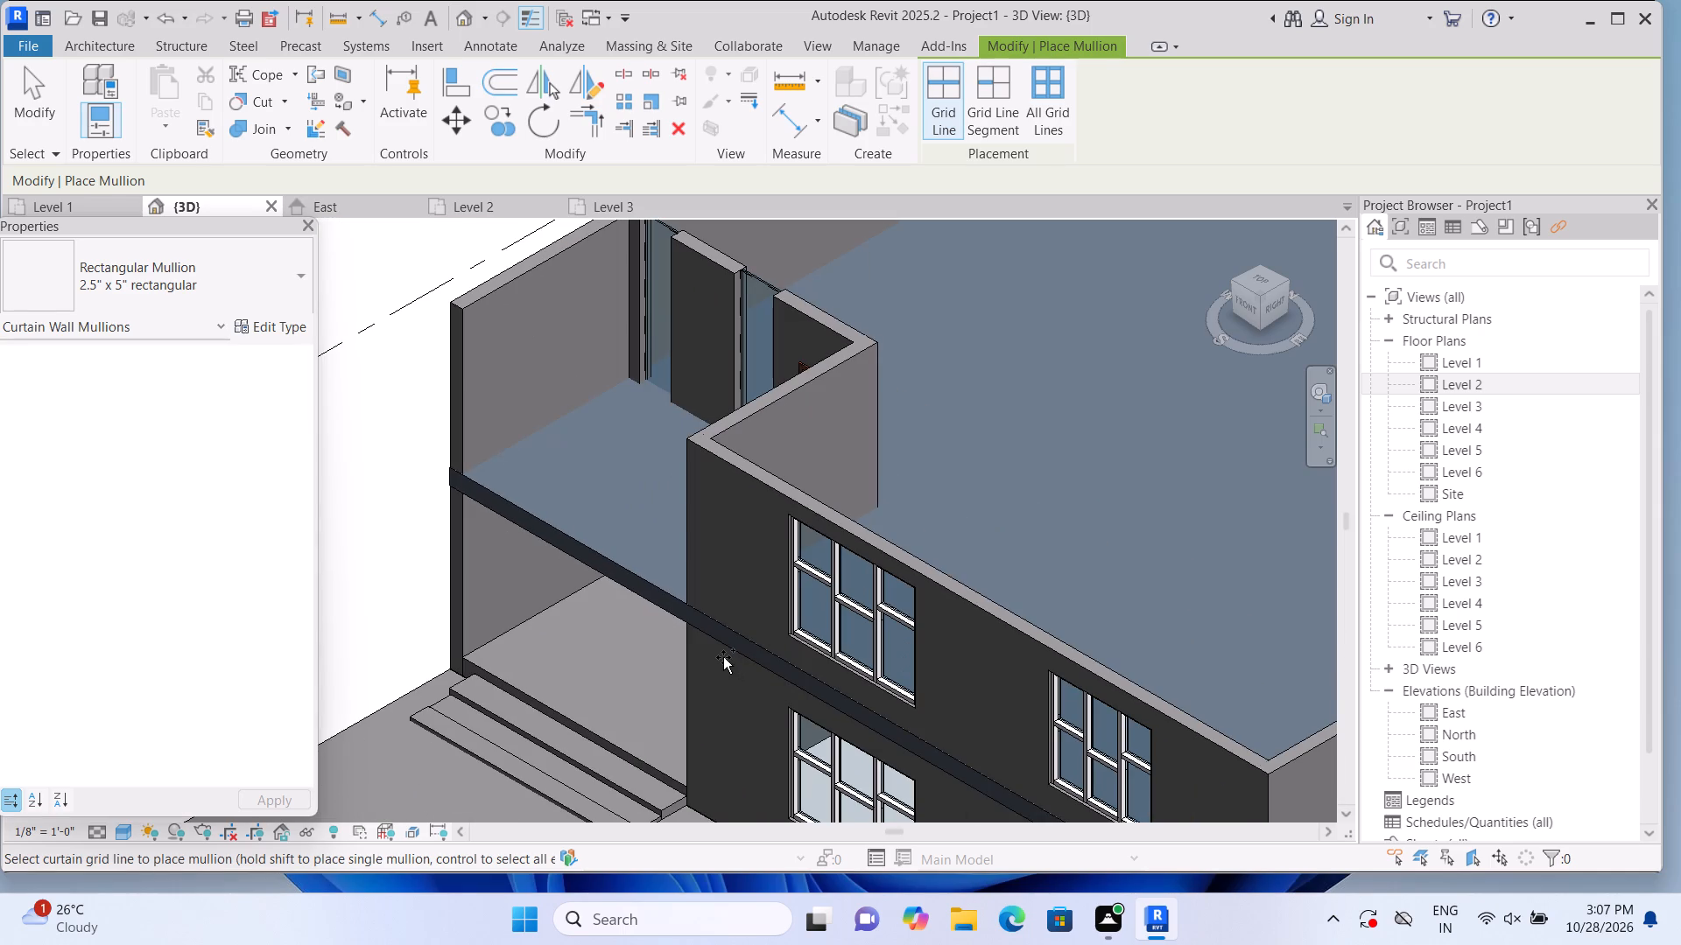
{"action": "key", "text": "Escape"}
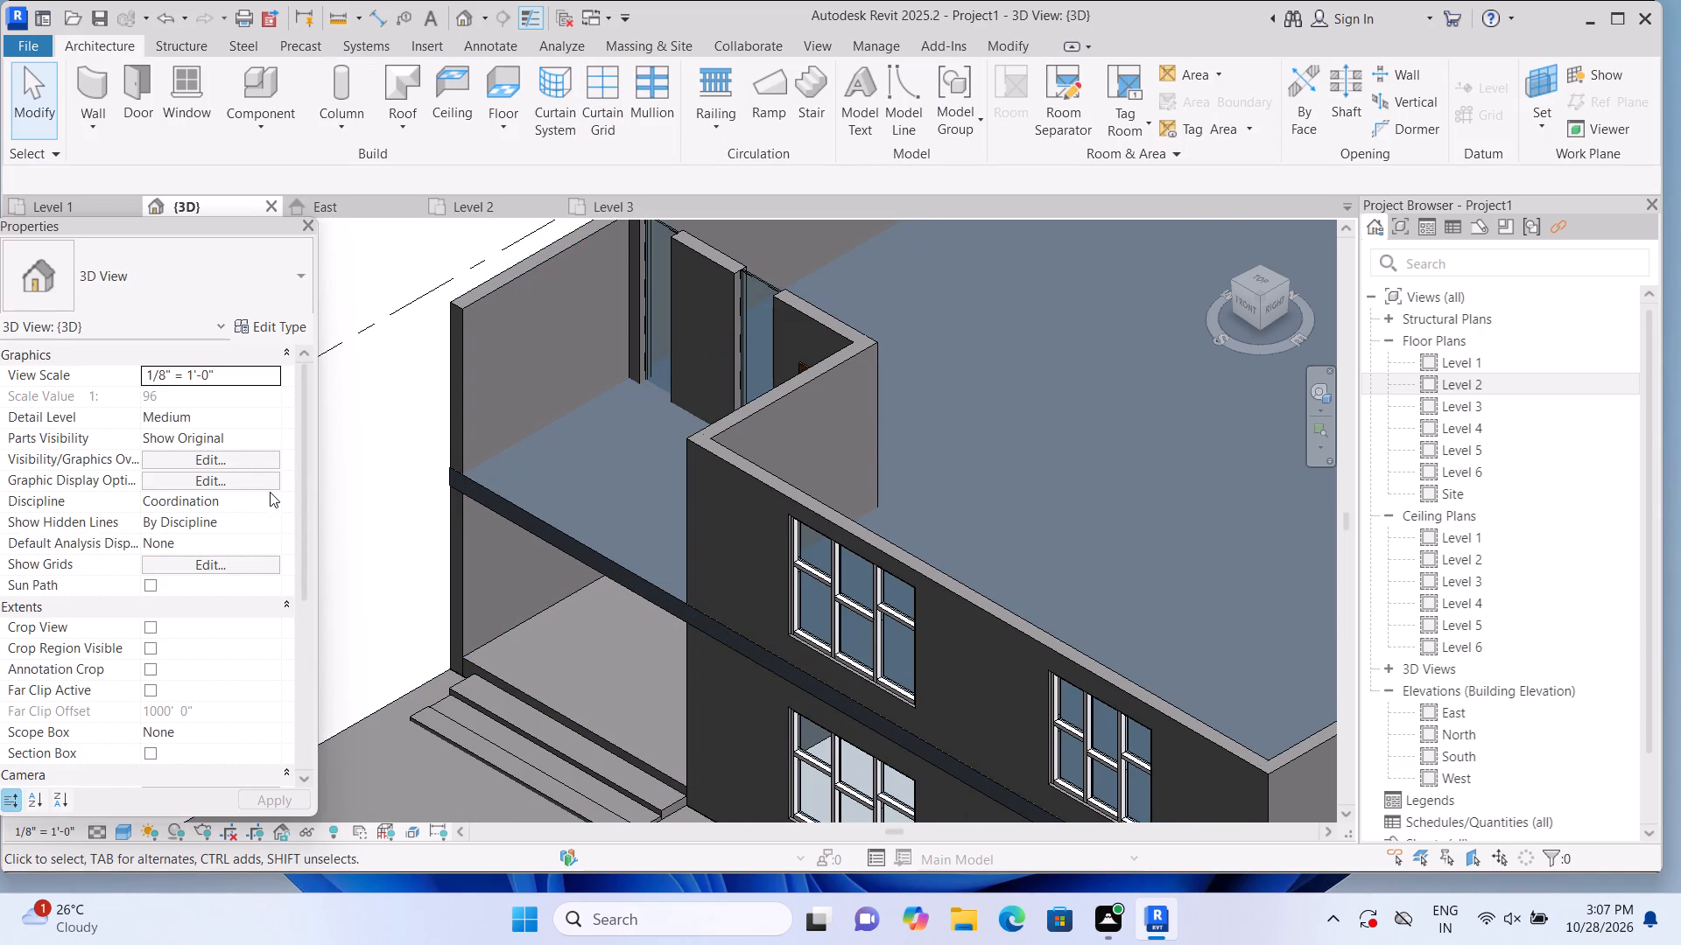
Examine the front of the building, its windows and the recessed entrance from several 3D angles.
{"action": "middle_click_drag", "start_coordinate": [236, 432], "coordinate": [429, 591], "text": "shift"}
{"action": "middle_click_drag", "start_coordinate": [380, 539], "coordinate": [569, 697]}
{"action": "middle_click_drag", "start_coordinate": [337, 562], "coordinate": [463, 629], "text": "shift"}
{"action": "middle_click_drag", "start_coordinate": [594, 681], "coordinate": [596, 431]}
{"action": "middle_click_drag", "start_coordinate": [568, 675], "coordinate": [636, 480], "text": "shift"}
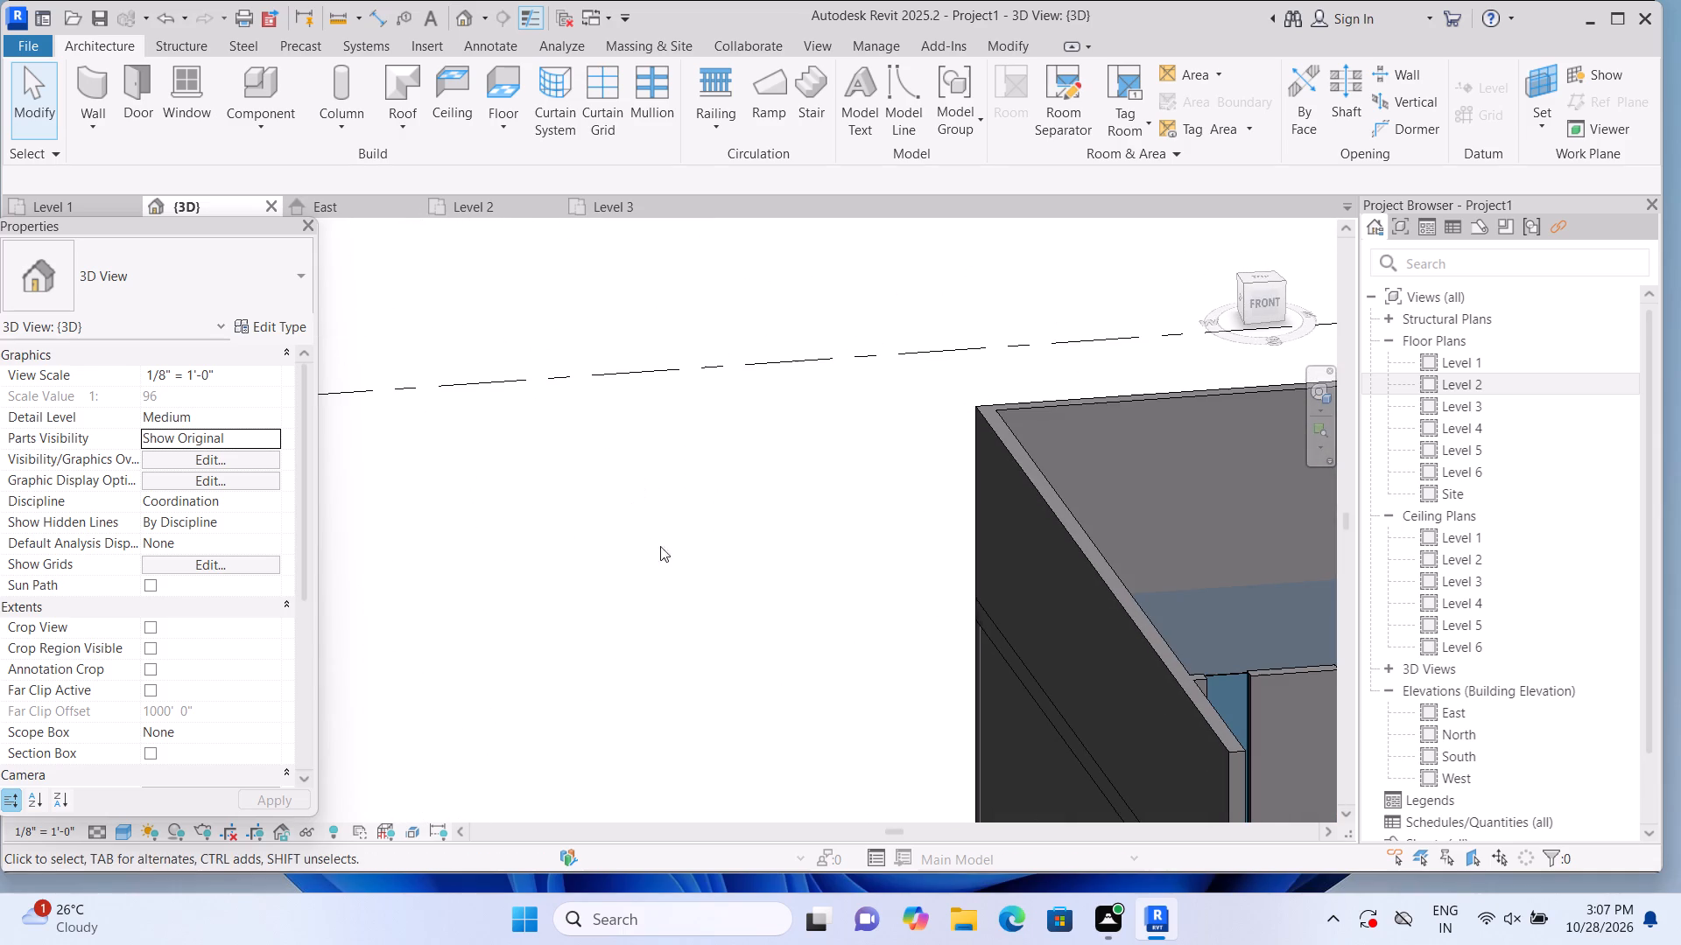
{"action": "middle_click_drag", "start_coordinate": [769, 639], "coordinate": [505, 488]}
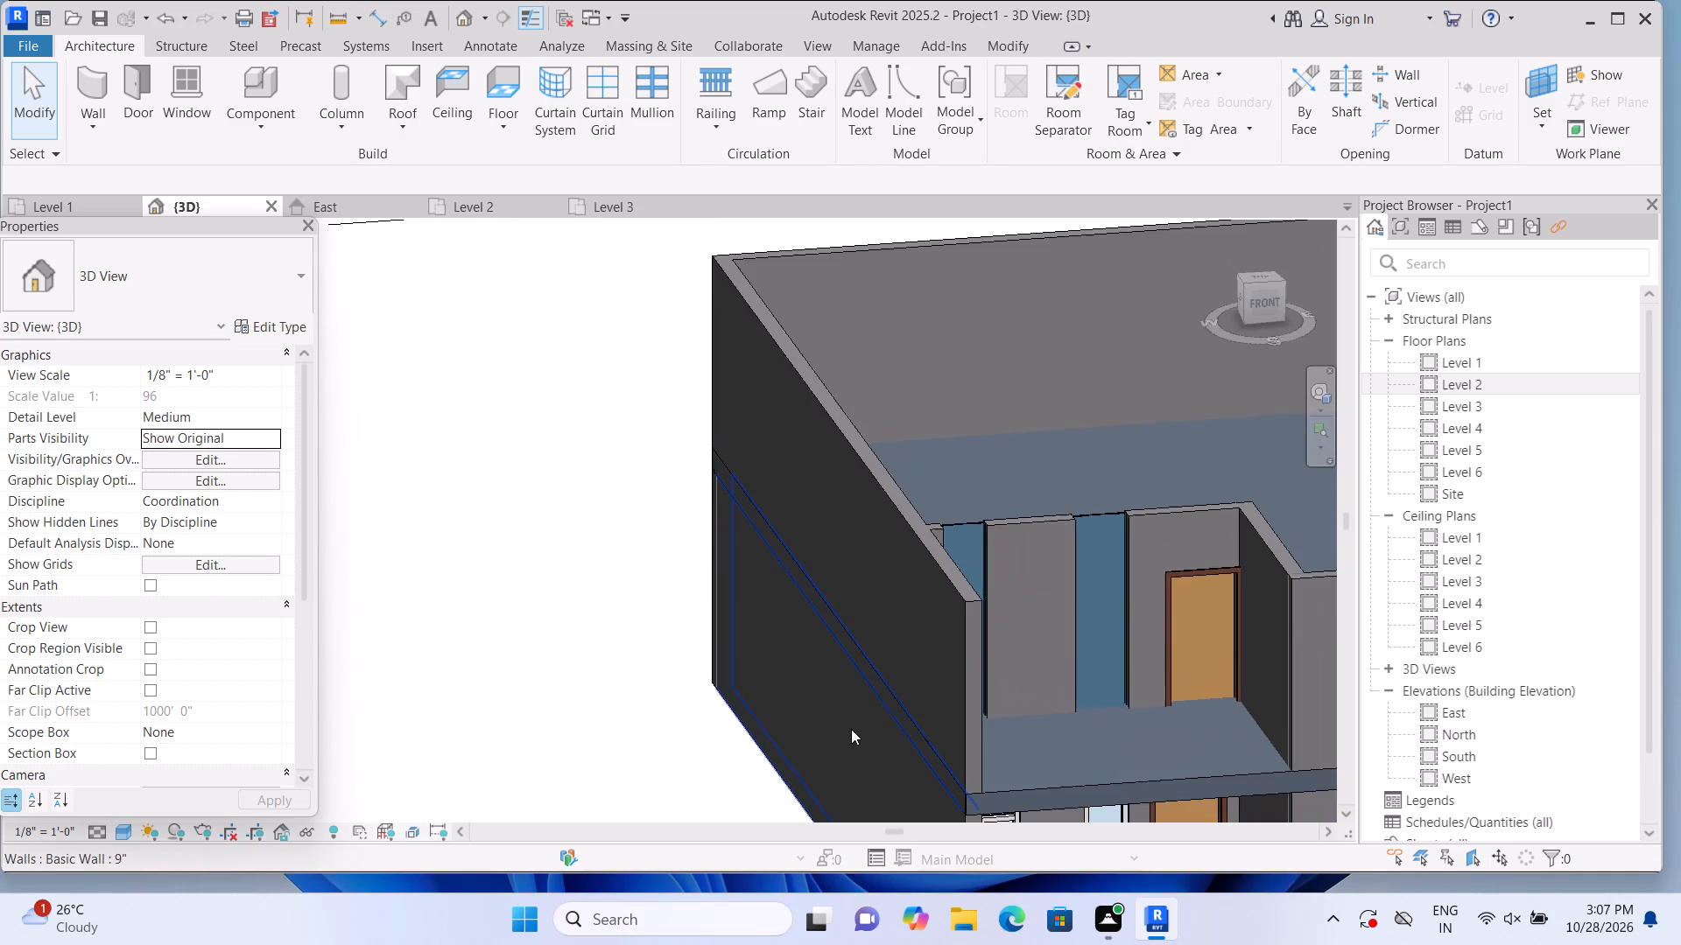
{"action": "middle_click_drag", "start_coordinate": [840, 744], "coordinate": [622, 591], "text": "shift"}
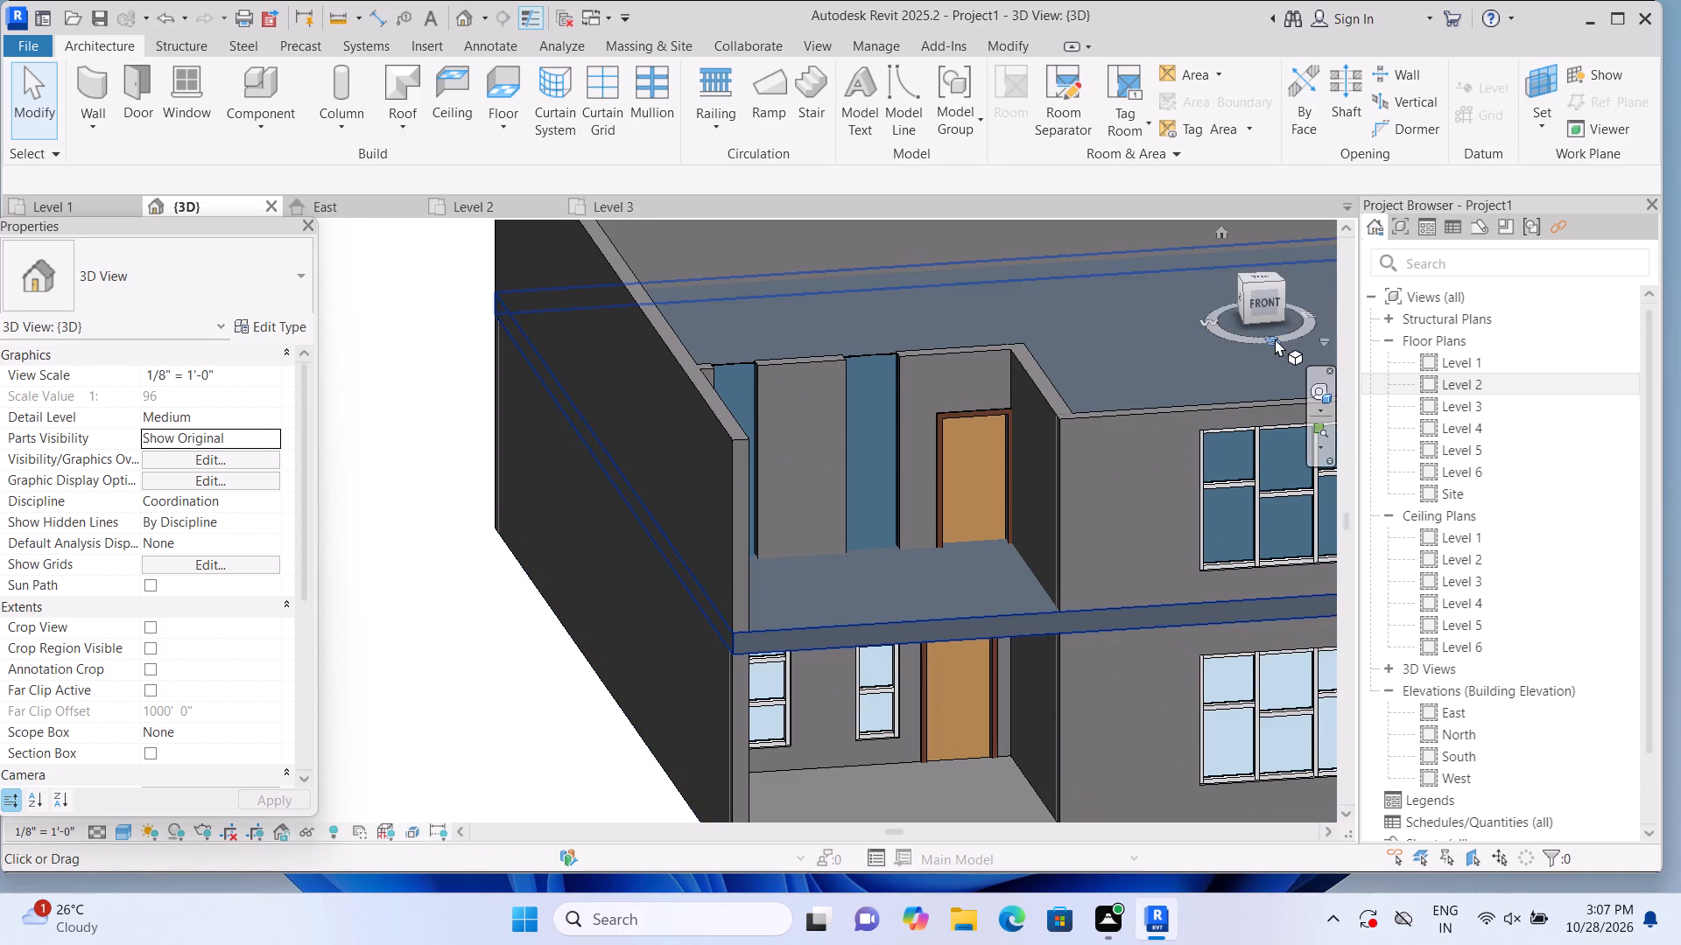
{"action": "left_click", "coordinate": [1220, 232]}
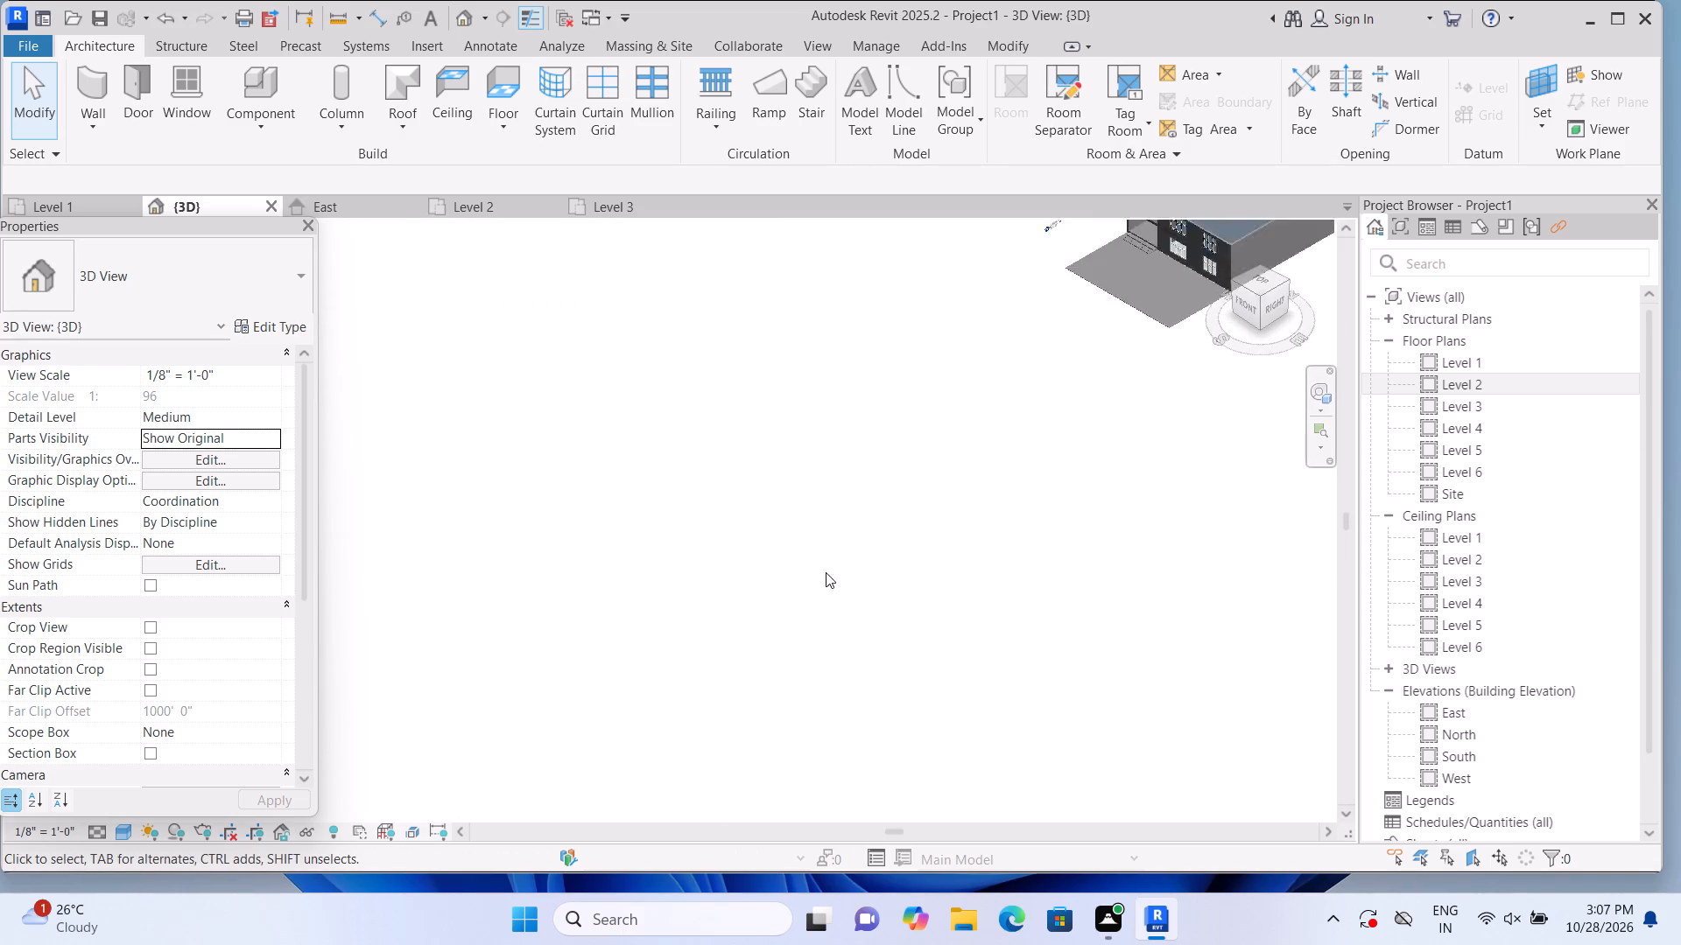
{"action": "scroll", "coordinate": [523, 604], "scroll_direction": "up", "scroll_amount": 2}
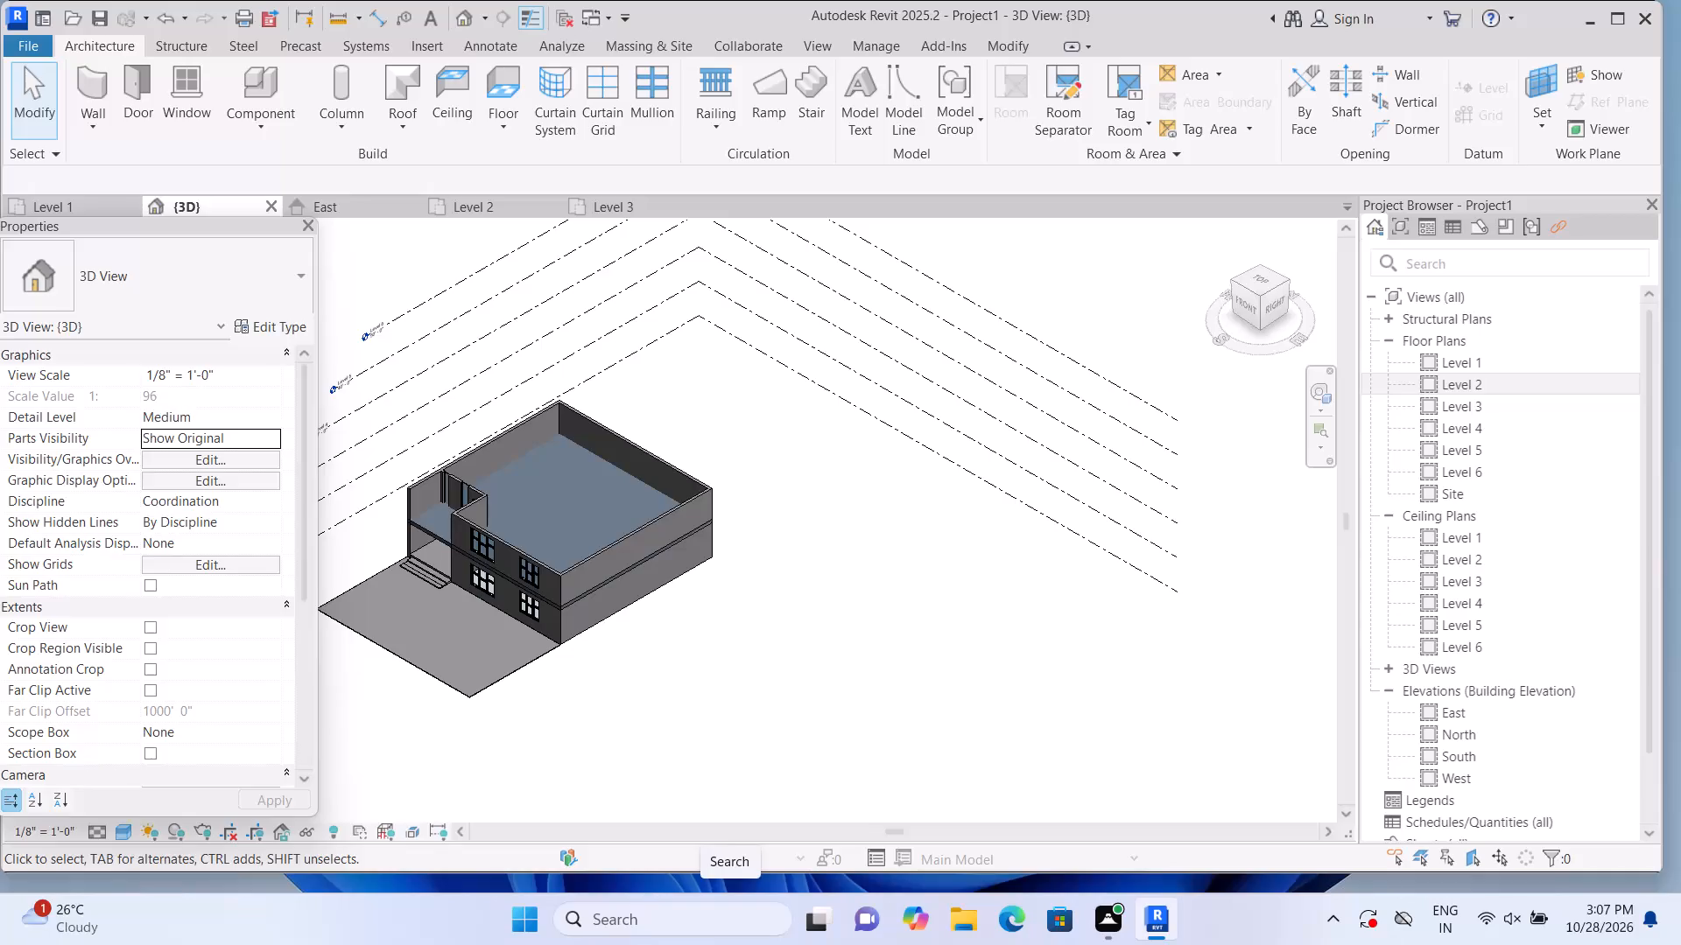
{"action": "scroll", "coordinate": [631, 659], "scroll_direction": "up", "scroll_amount": 1, "text": "shift"}
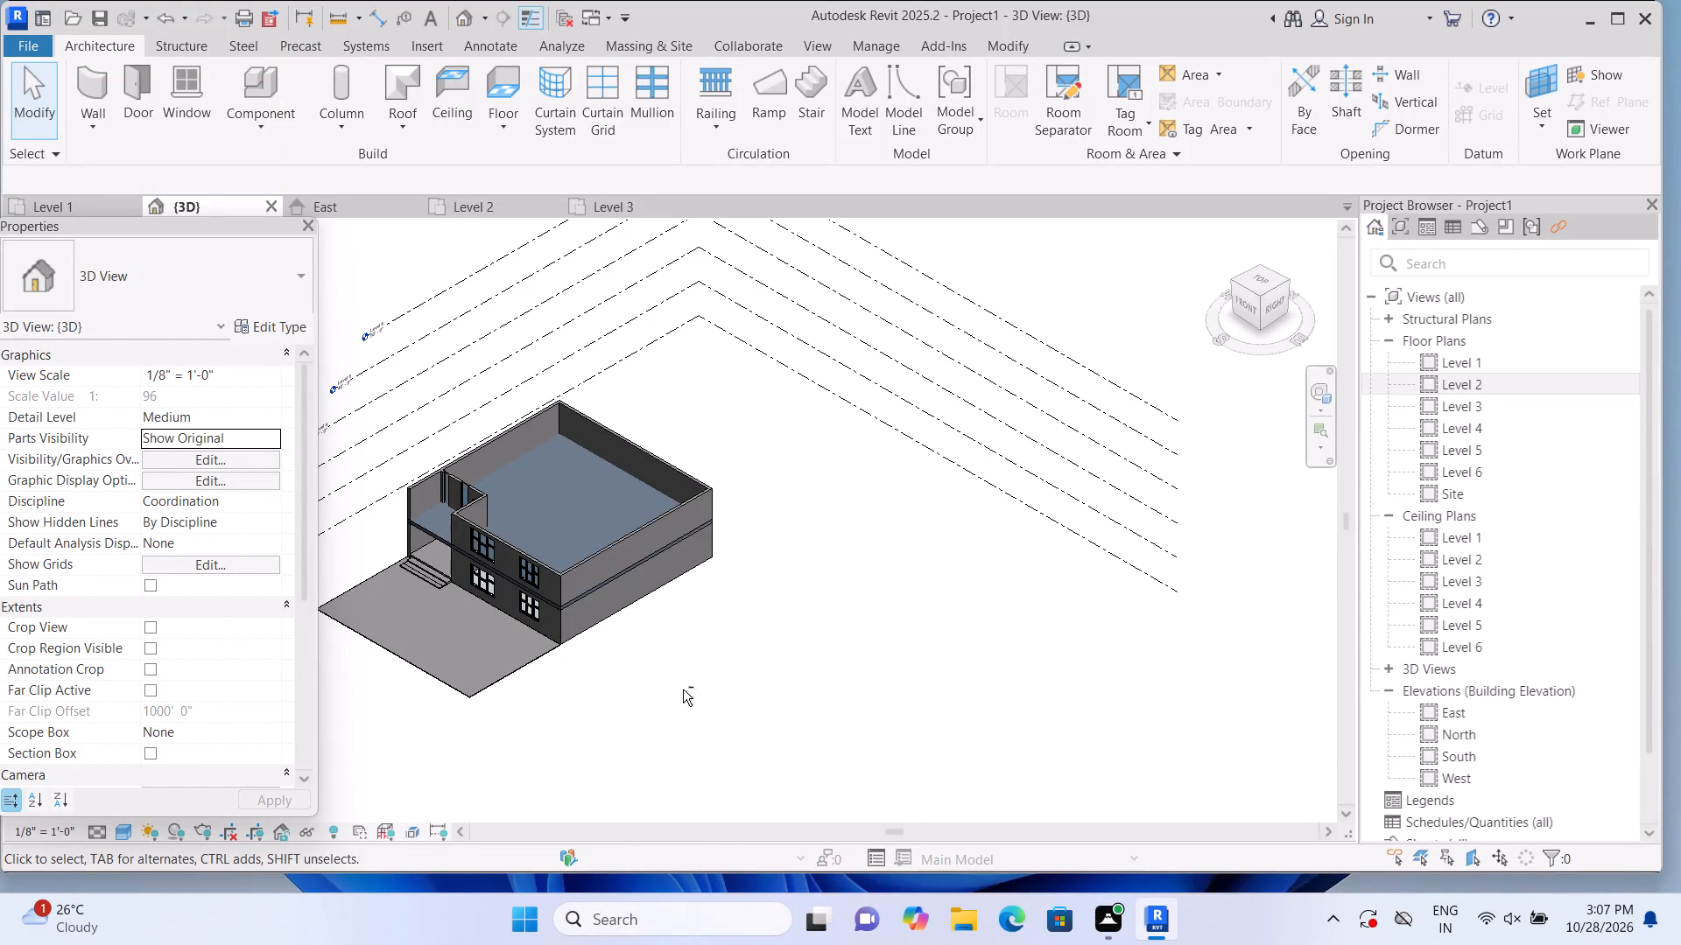
{"action": "middle_click_drag", "start_coordinate": [449, 610], "coordinate": [599, 661], "text": "shift"}
{"action": "scroll", "coordinate": [442, 556], "scroll_direction": "up", "scroll_amount": 1}
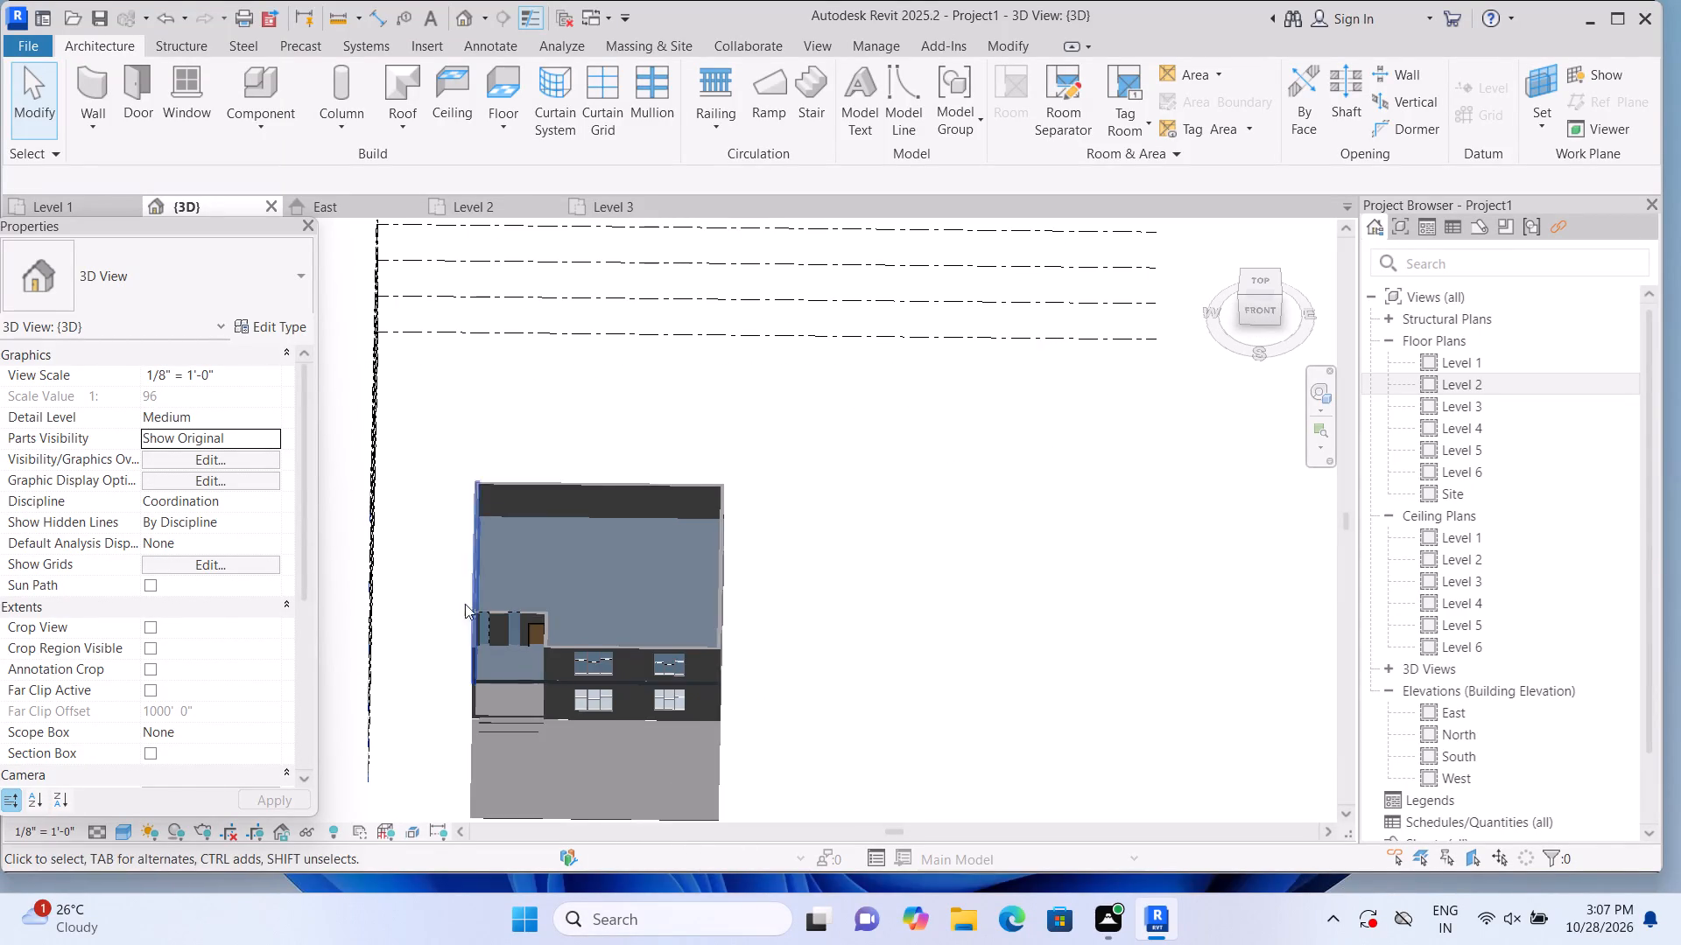
{"action": "middle_click_drag", "start_coordinate": [808, 734], "coordinate": [852, 549], "text": "shift"}
{"action": "middle_click_drag", "start_coordinate": [866, 661], "coordinate": [836, 661], "text": "shift"}
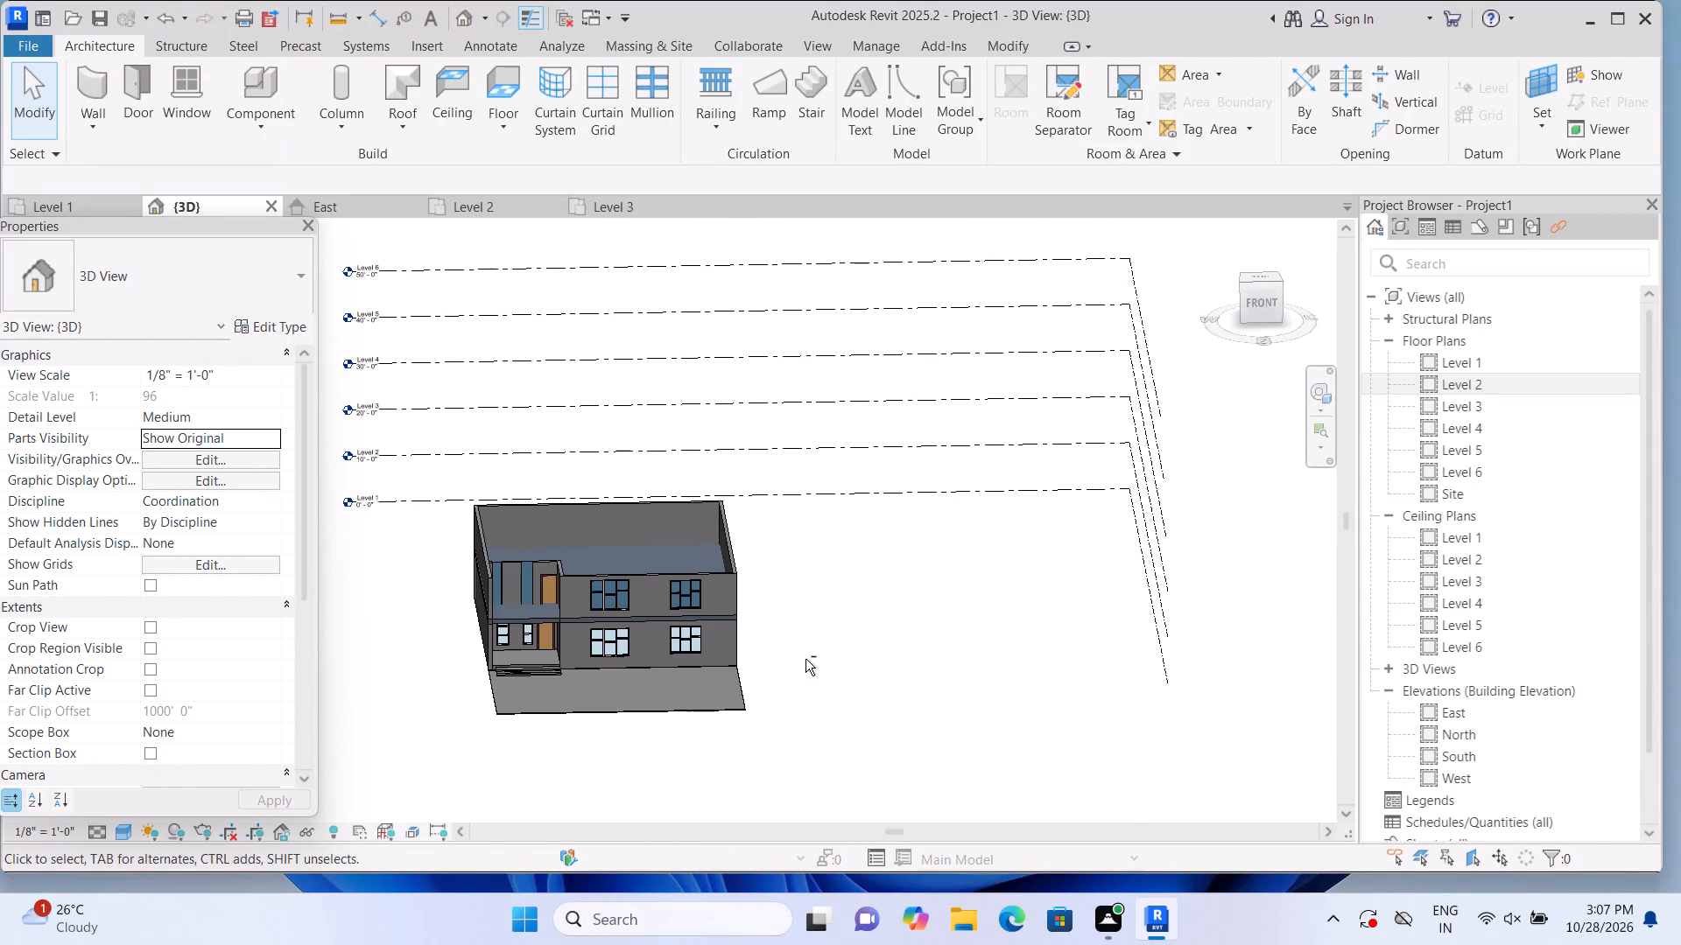
{"action": "middle_click_drag", "start_coordinate": [898, 678], "coordinate": [778, 688], "text": "shift"}
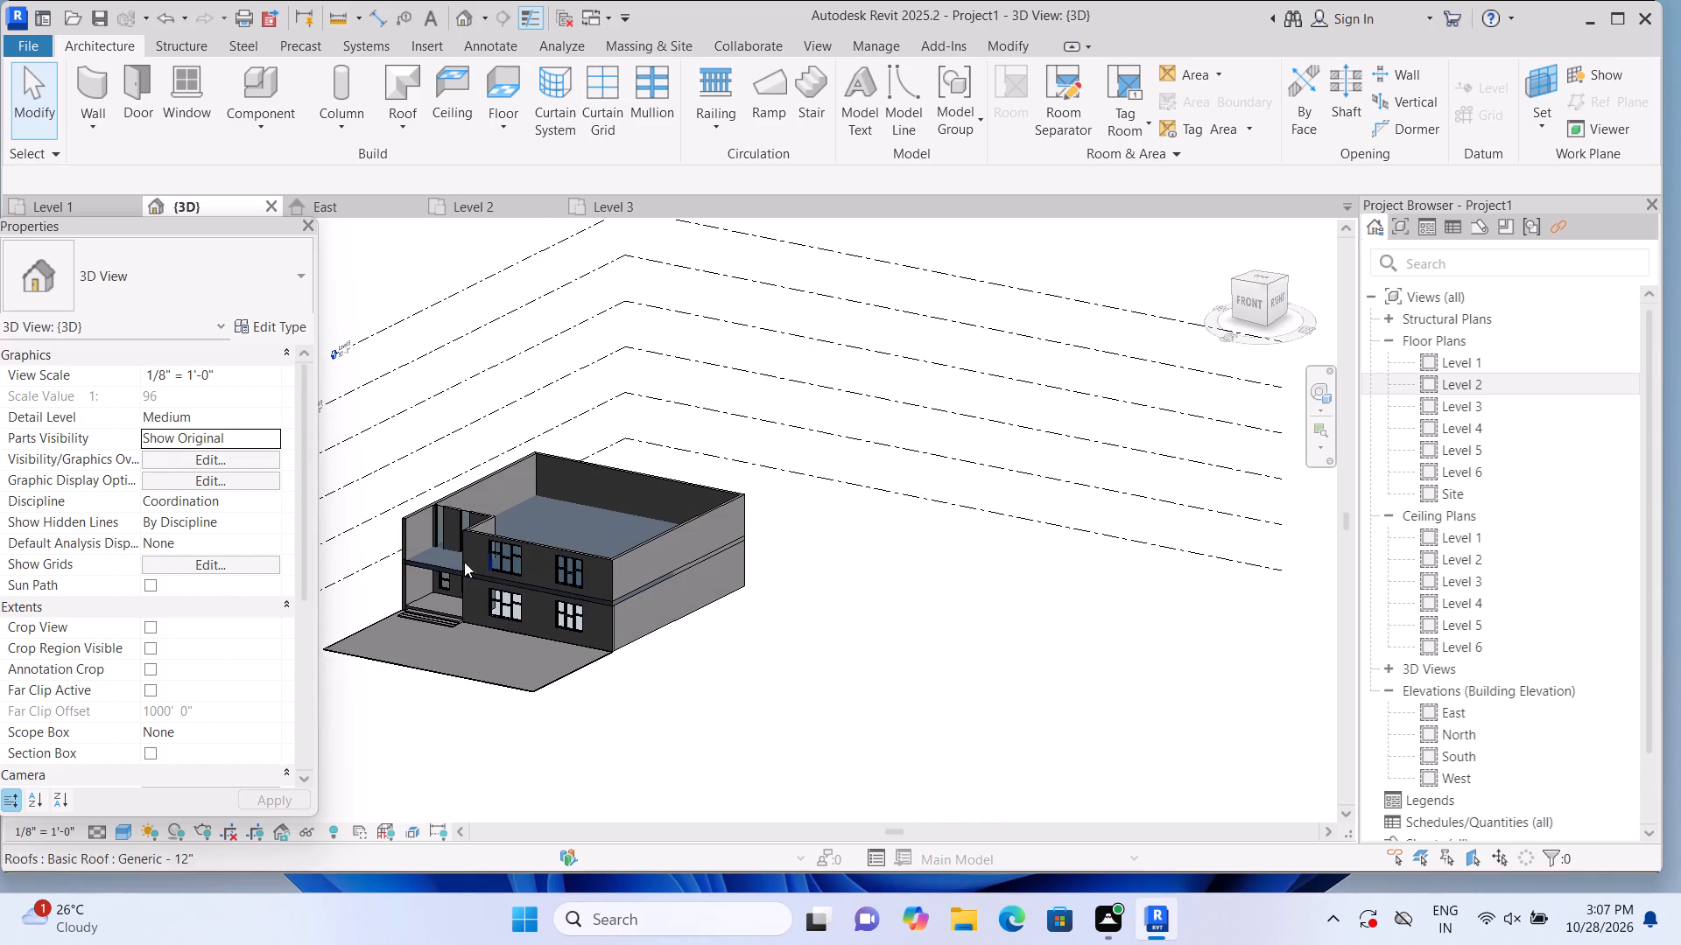
Raise the base of the recess's Level 2 curtain wall nearest the outer side wall about 2'-3" and lower its top, making it about 7'-1" high.
{"action": "scroll", "coordinate": [412, 536], "scroll_direction": "up", "scroll_amount": 9}
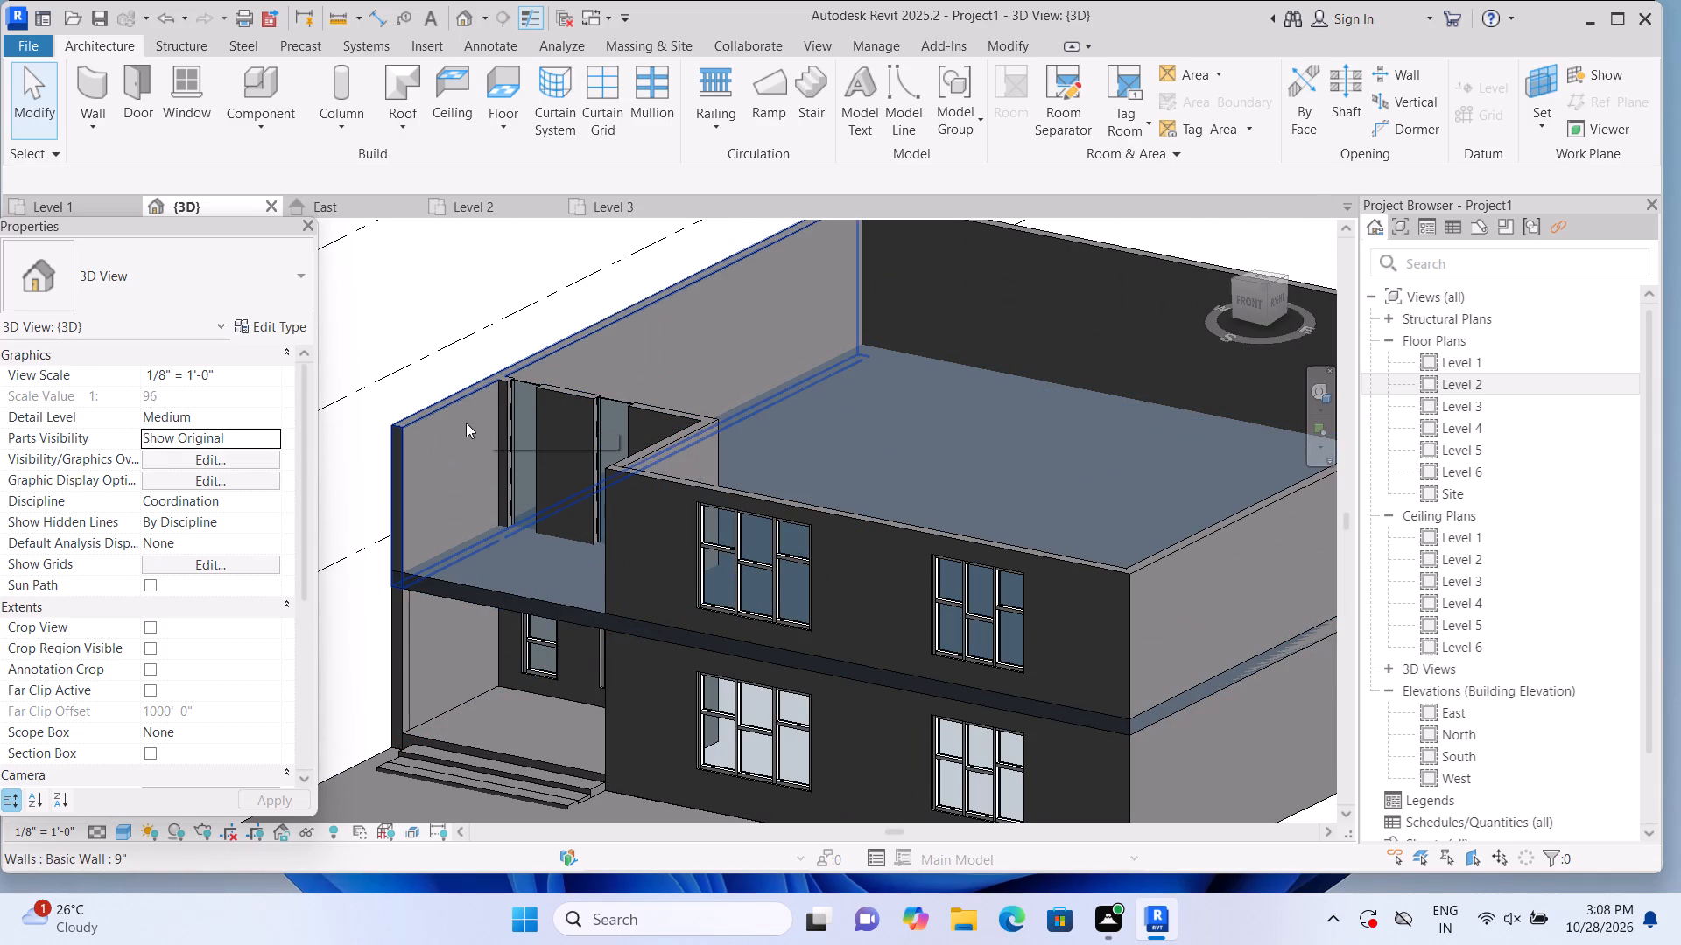
{"action": "scroll", "coordinate": [471, 428], "scroll_direction": "up", "scroll_amount": 4}
{"action": "left_click", "coordinate": [548, 389]}
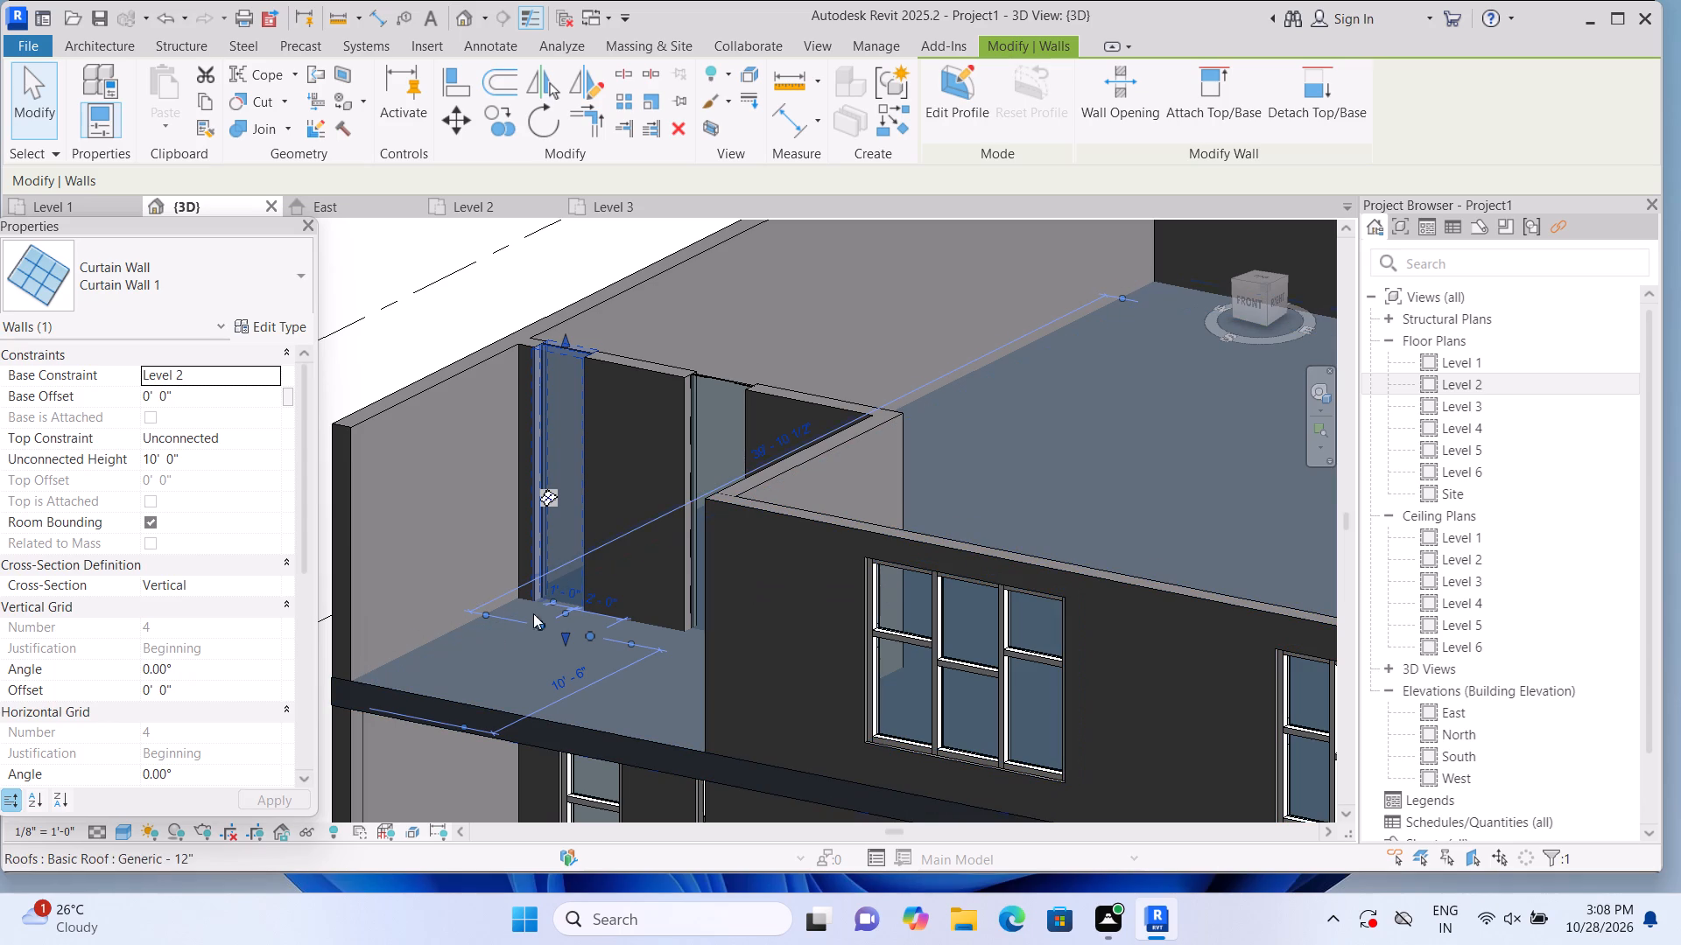
{"action": "left_click_drag", "start_coordinate": [566, 634], "coordinate": [594, 569]}
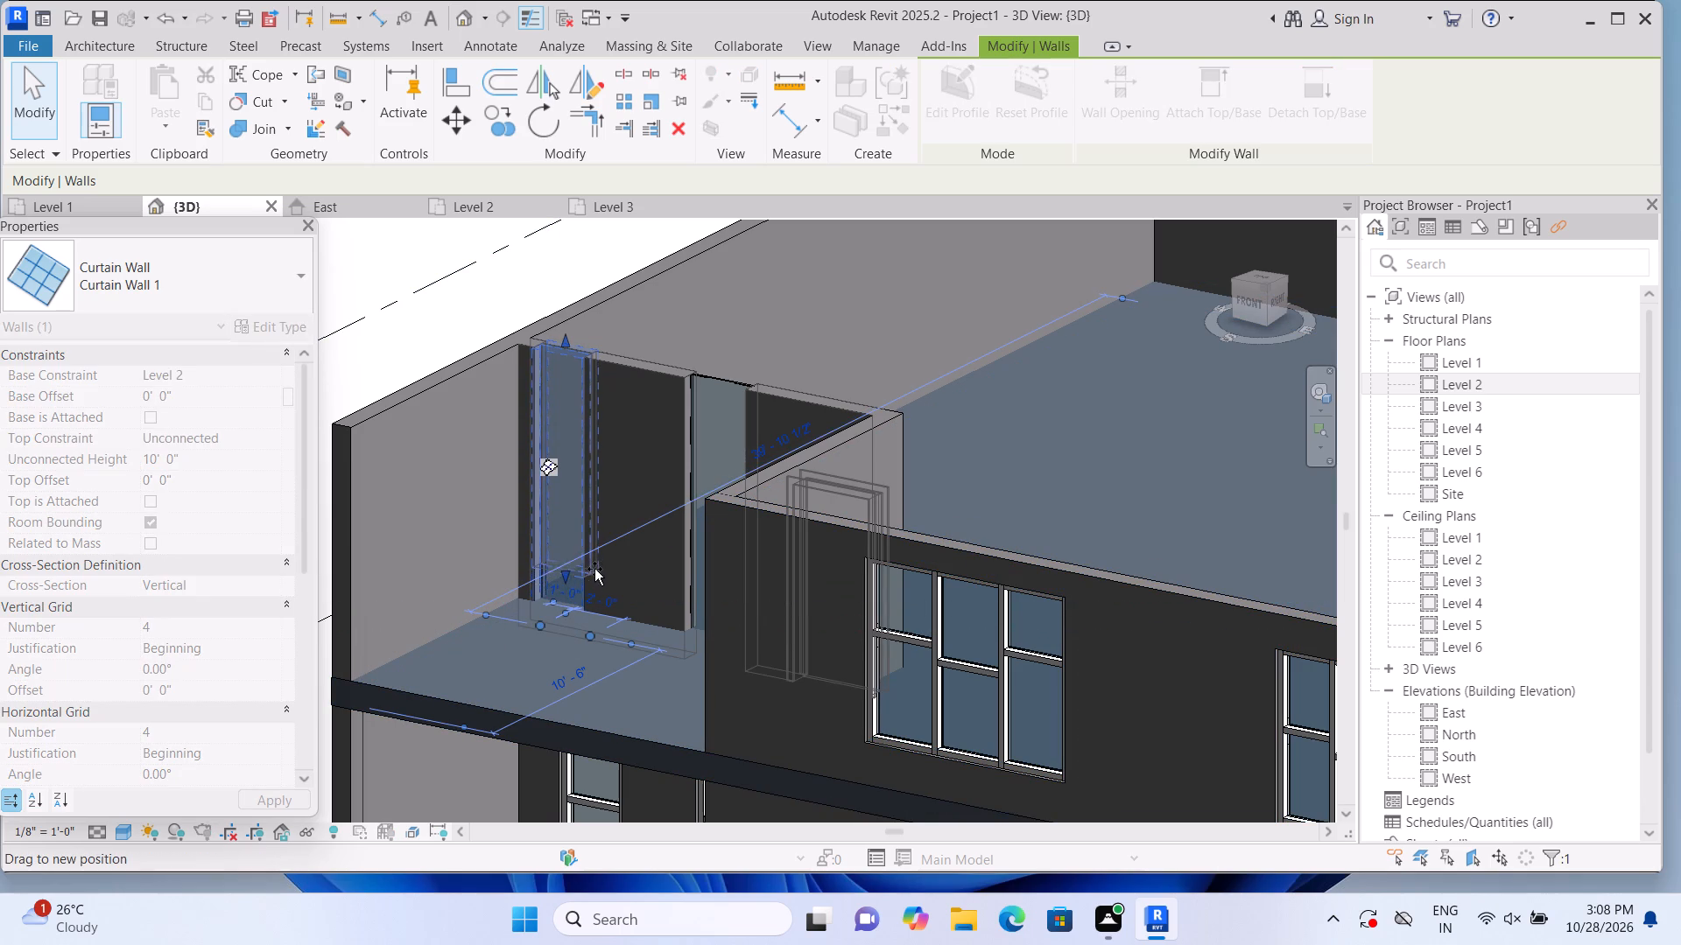
{"action": "left_click_drag", "start_coordinate": [594, 569], "coordinate": [594, 568]}
{"action": "left_click_drag", "start_coordinate": [565, 338], "coordinate": [565, 353]}
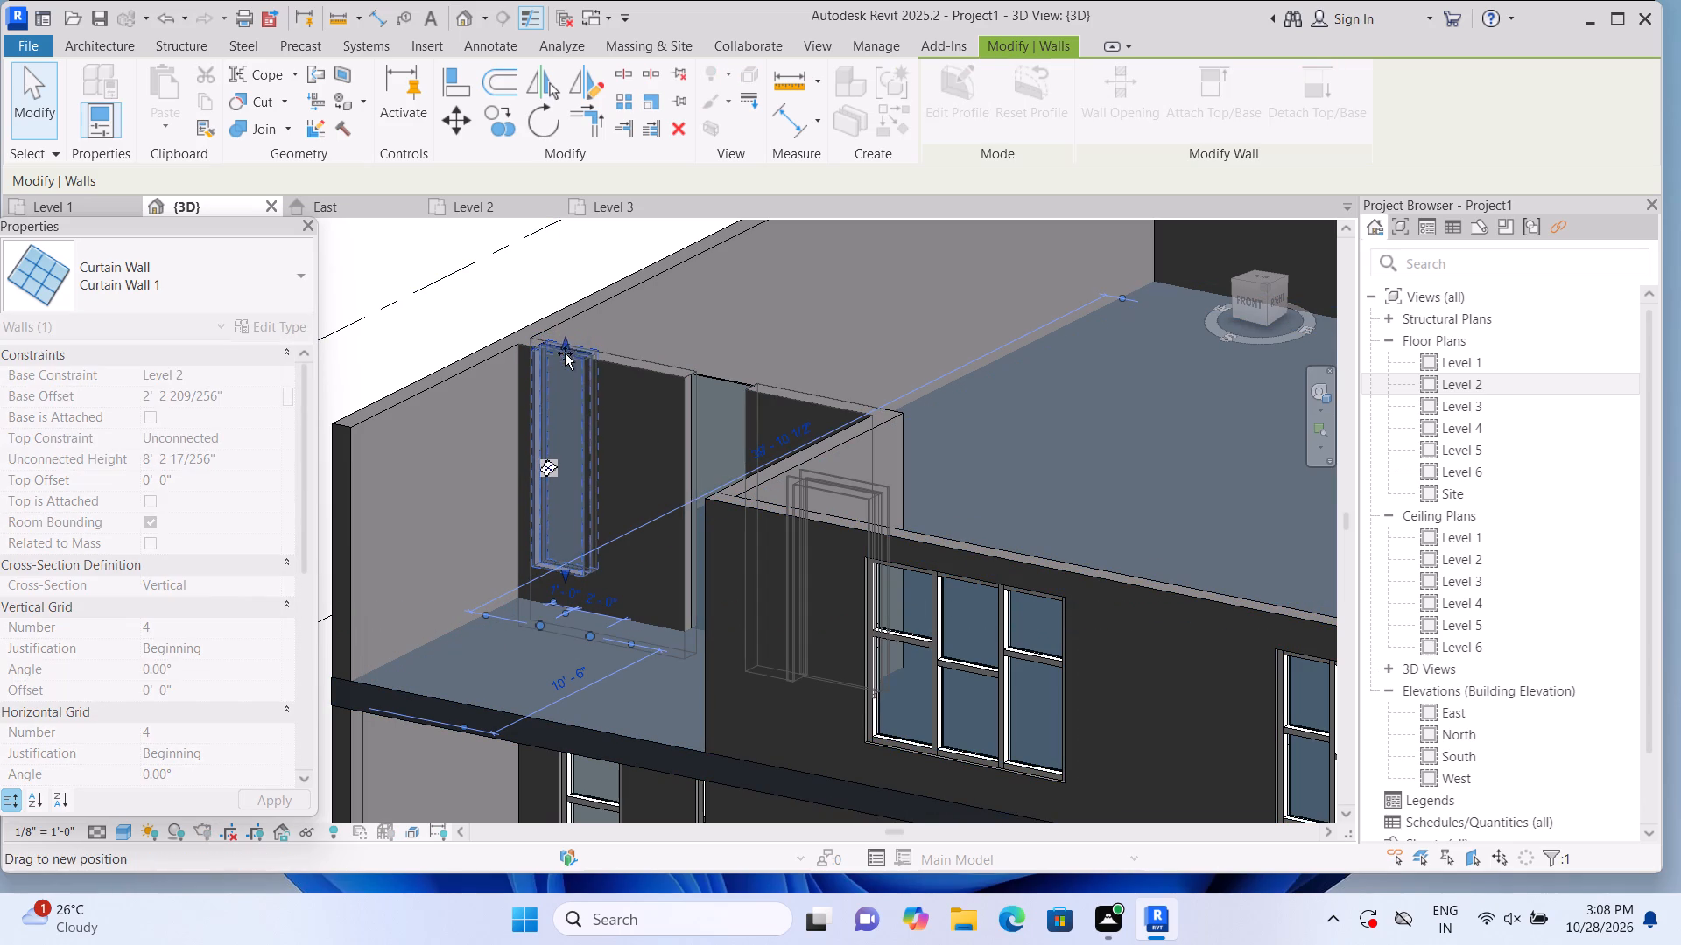
{"action": "left_click_drag", "start_coordinate": [565, 353], "coordinate": [562, 368]}
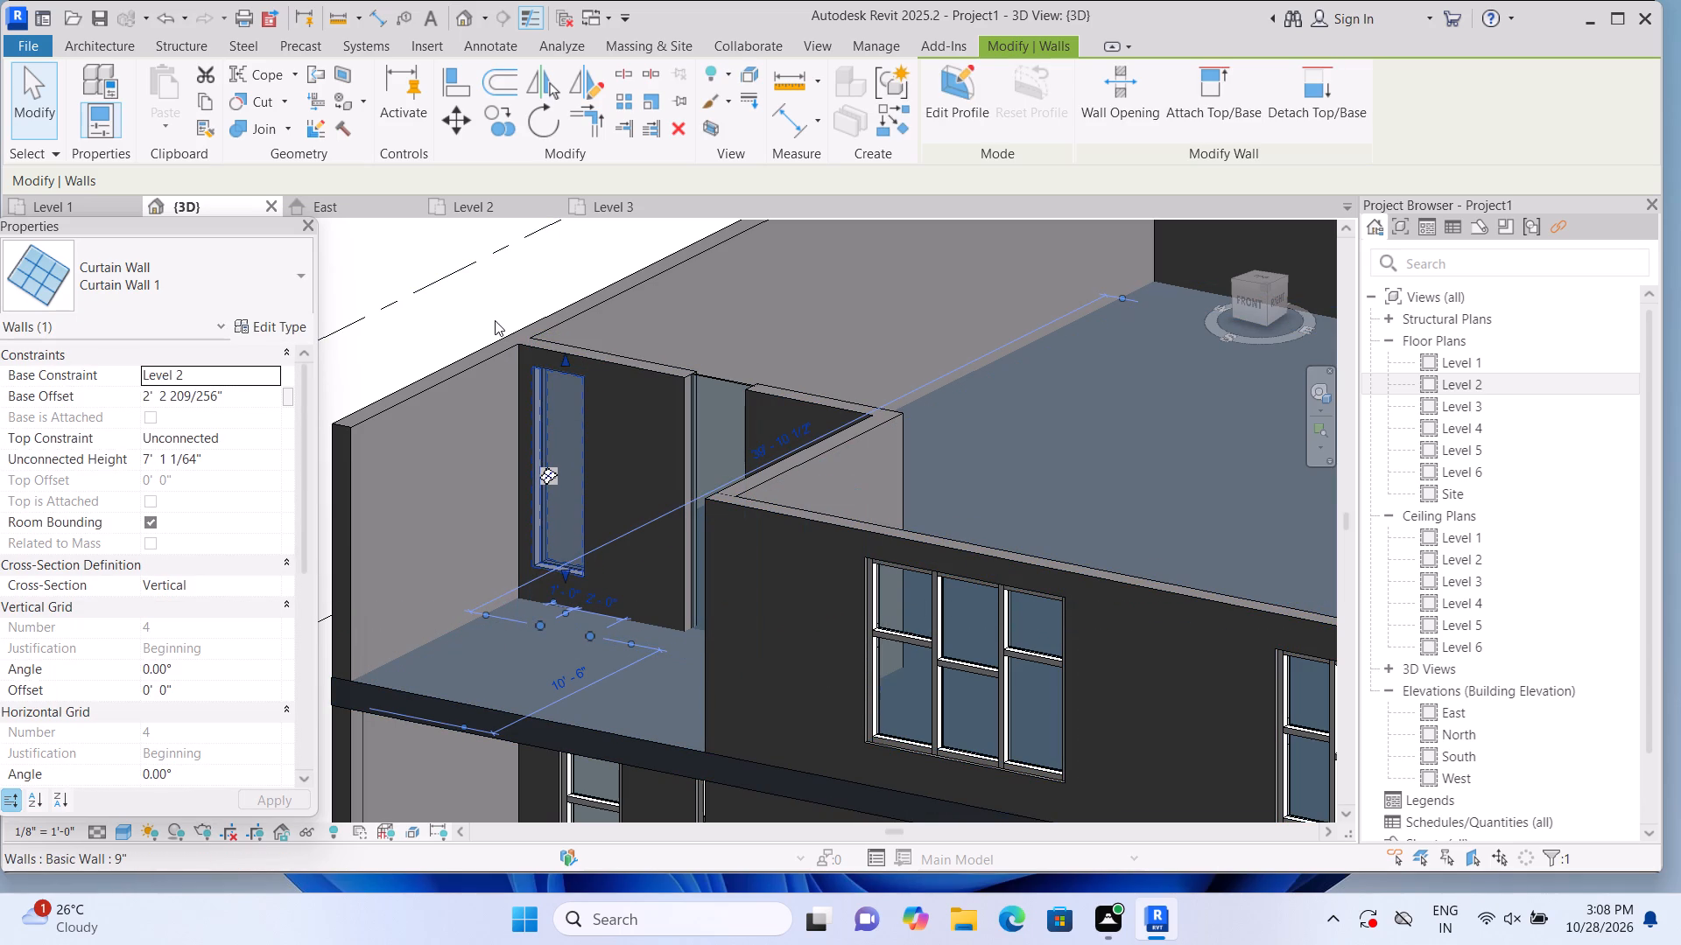
{"action": "left_click", "coordinate": [490, 317]}
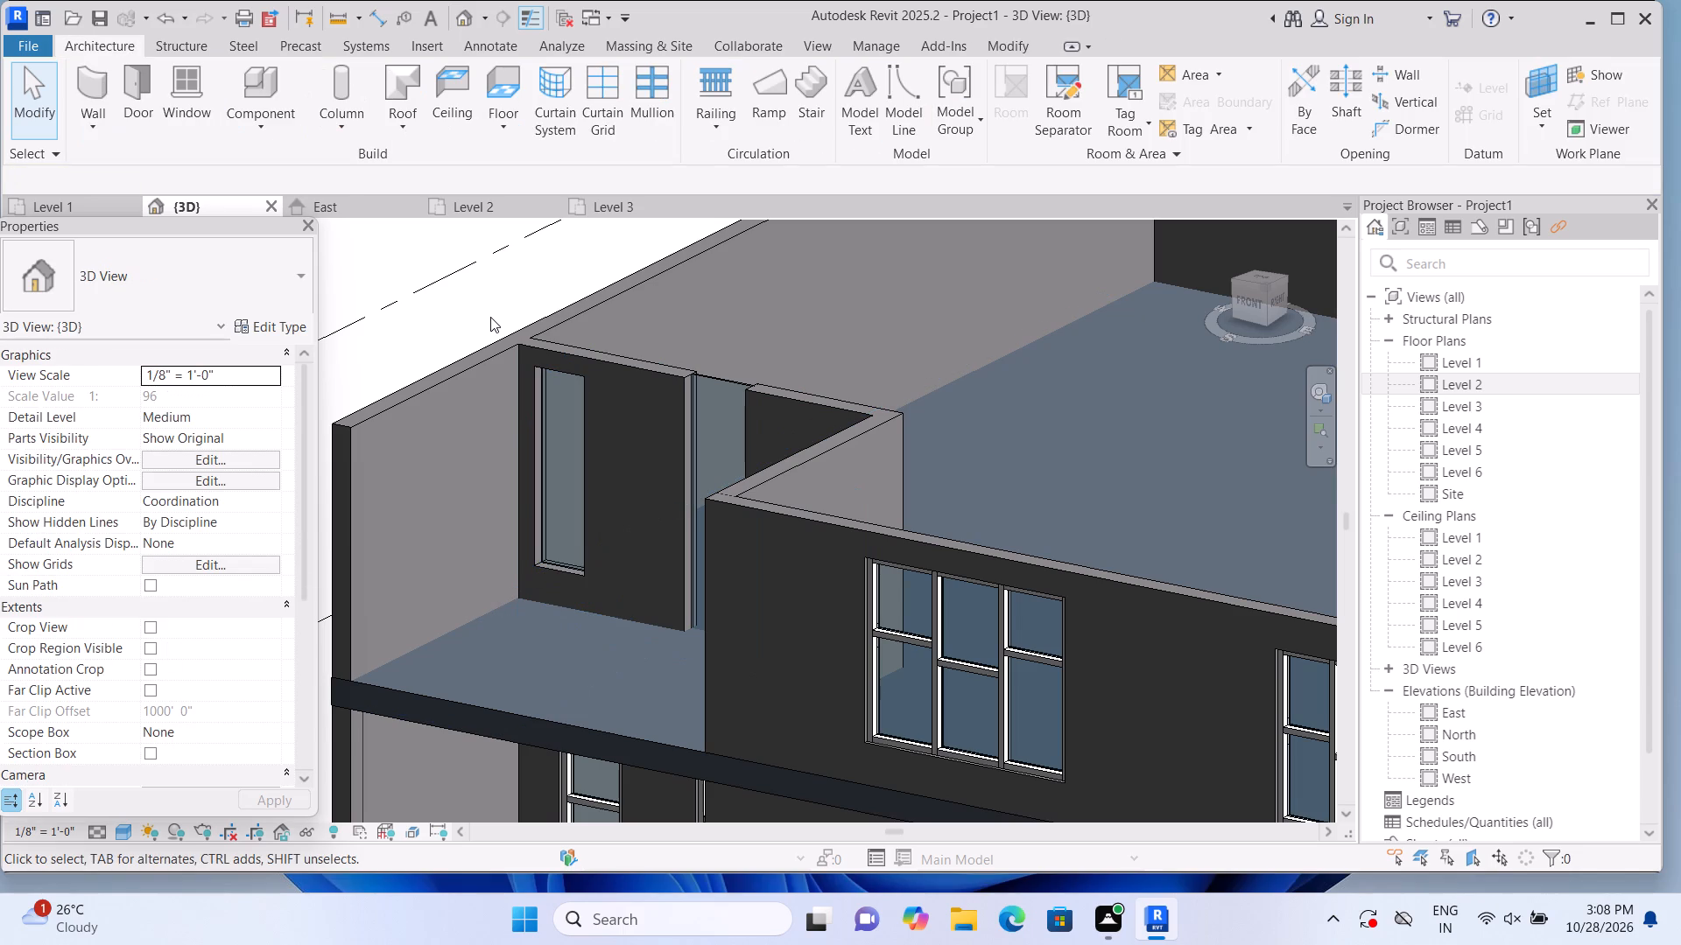
Raise the base of the recess's other narrow Level 2 curtain wall about 1'-11" and lower its top roughly level with the first one's.
{"action": "left_click", "coordinate": [695, 521]}
{"action": "left_click_drag", "start_coordinate": [721, 667], "coordinate": [720, 637]}
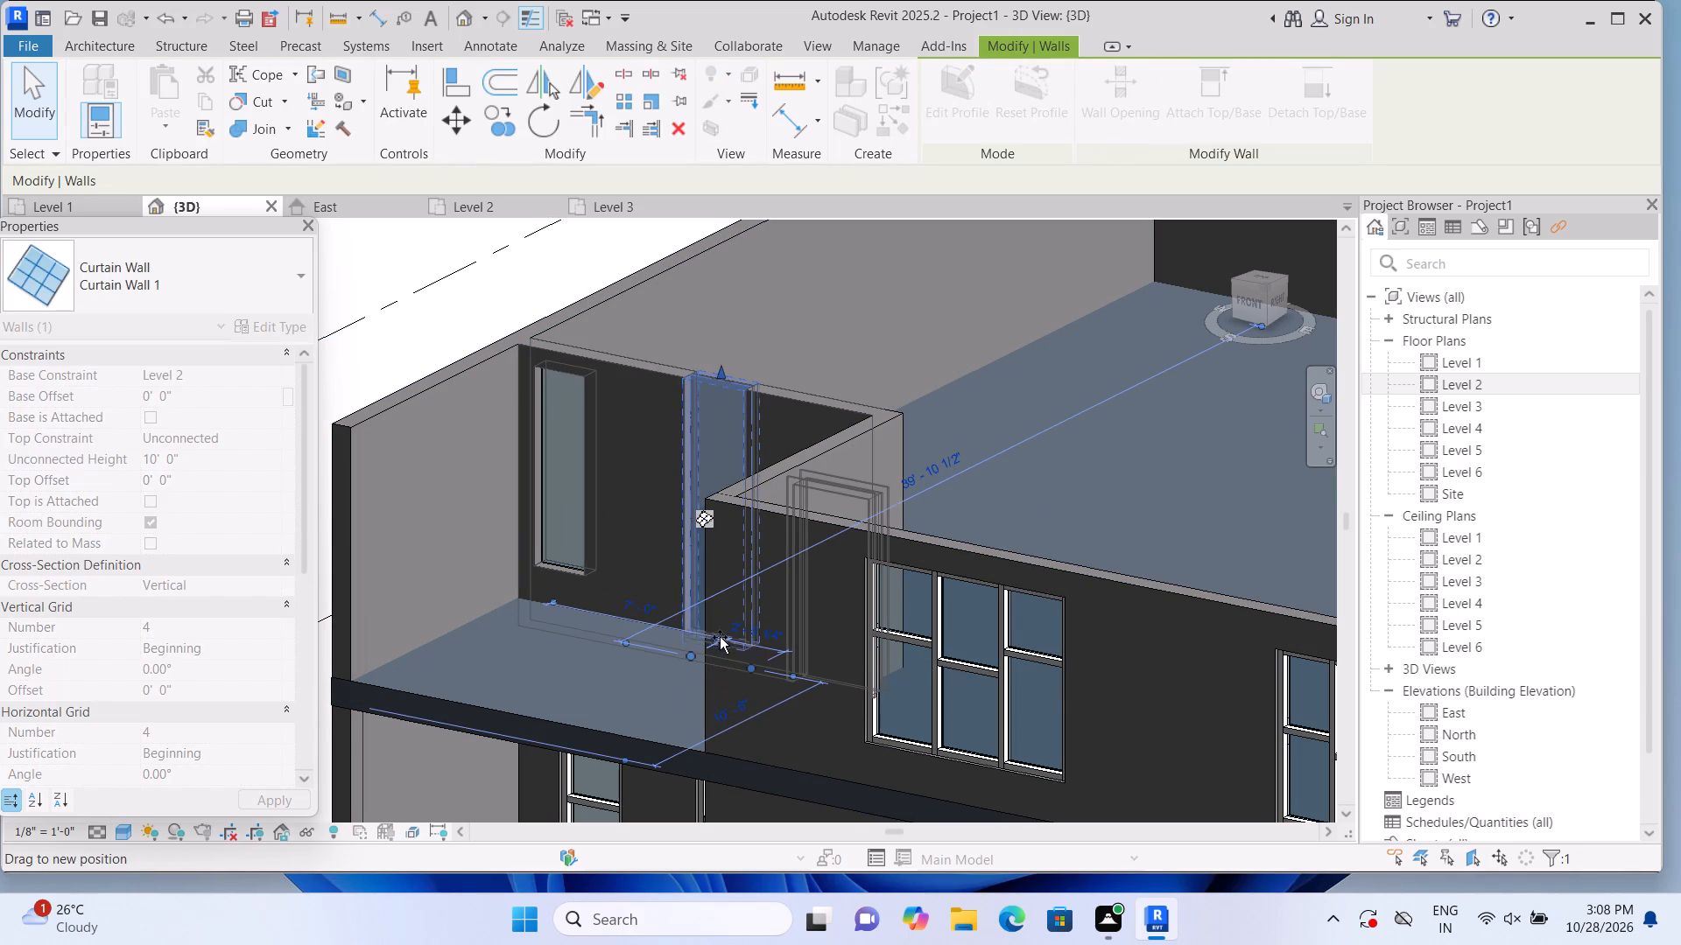
{"action": "left_click_drag", "start_coordinate": [720, 637], "coordinate": [734, 609]}
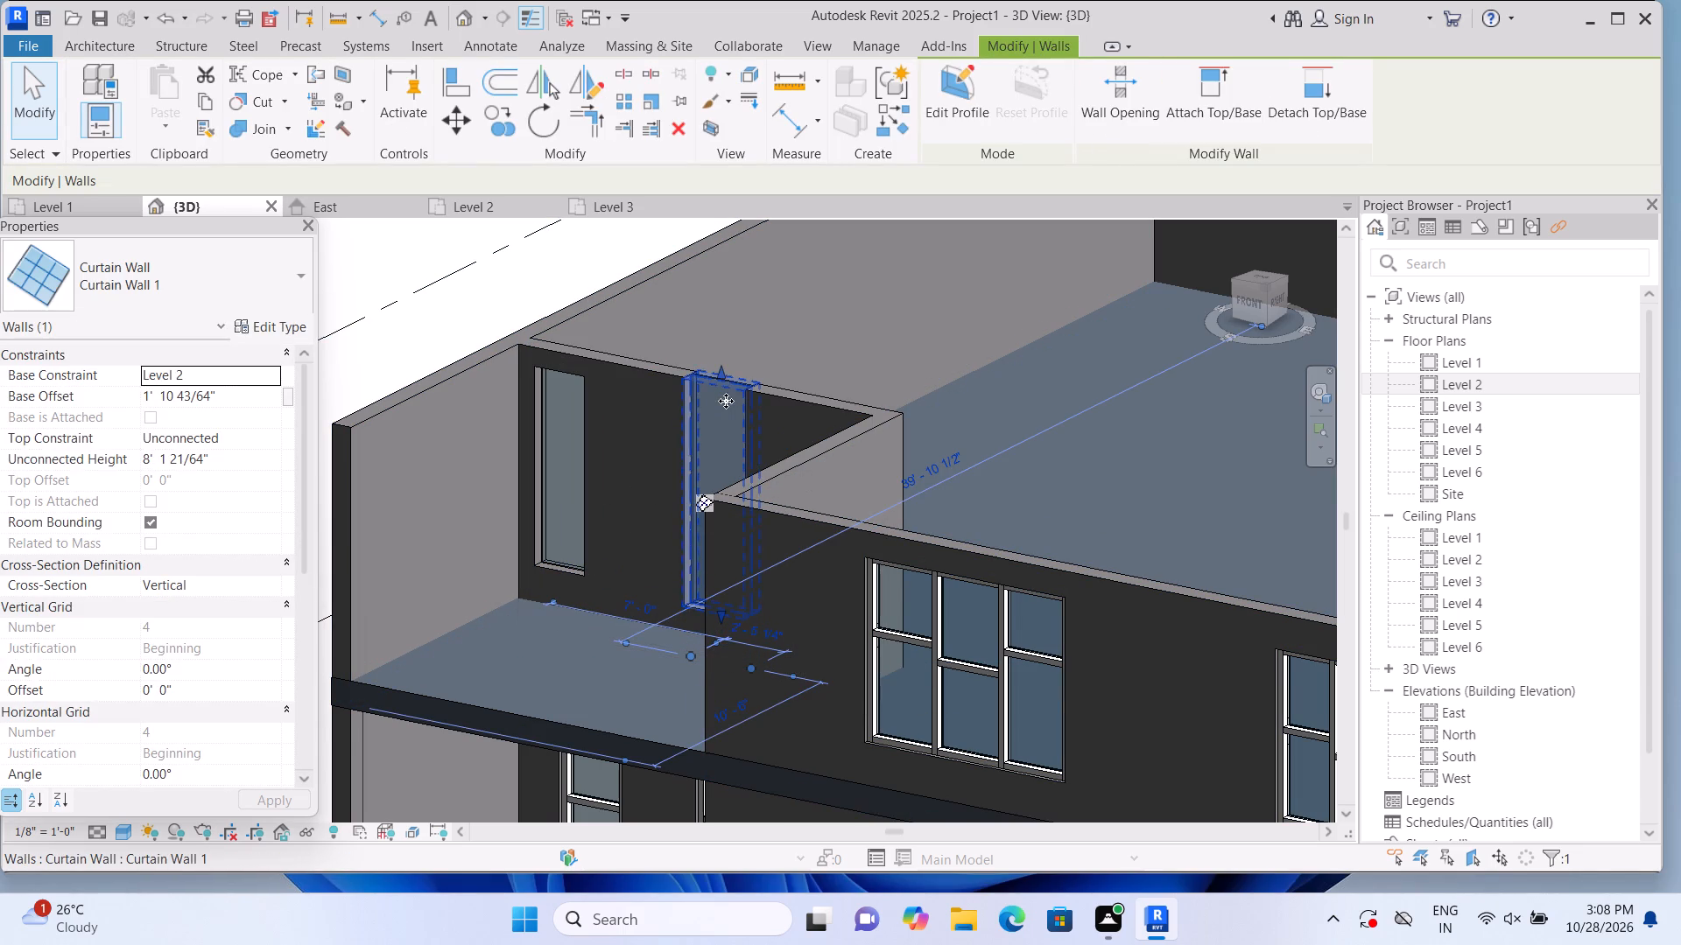
{"action": "left_click_drag", "start_coordinate": [718, 370], "coordinate": [718, 396]}
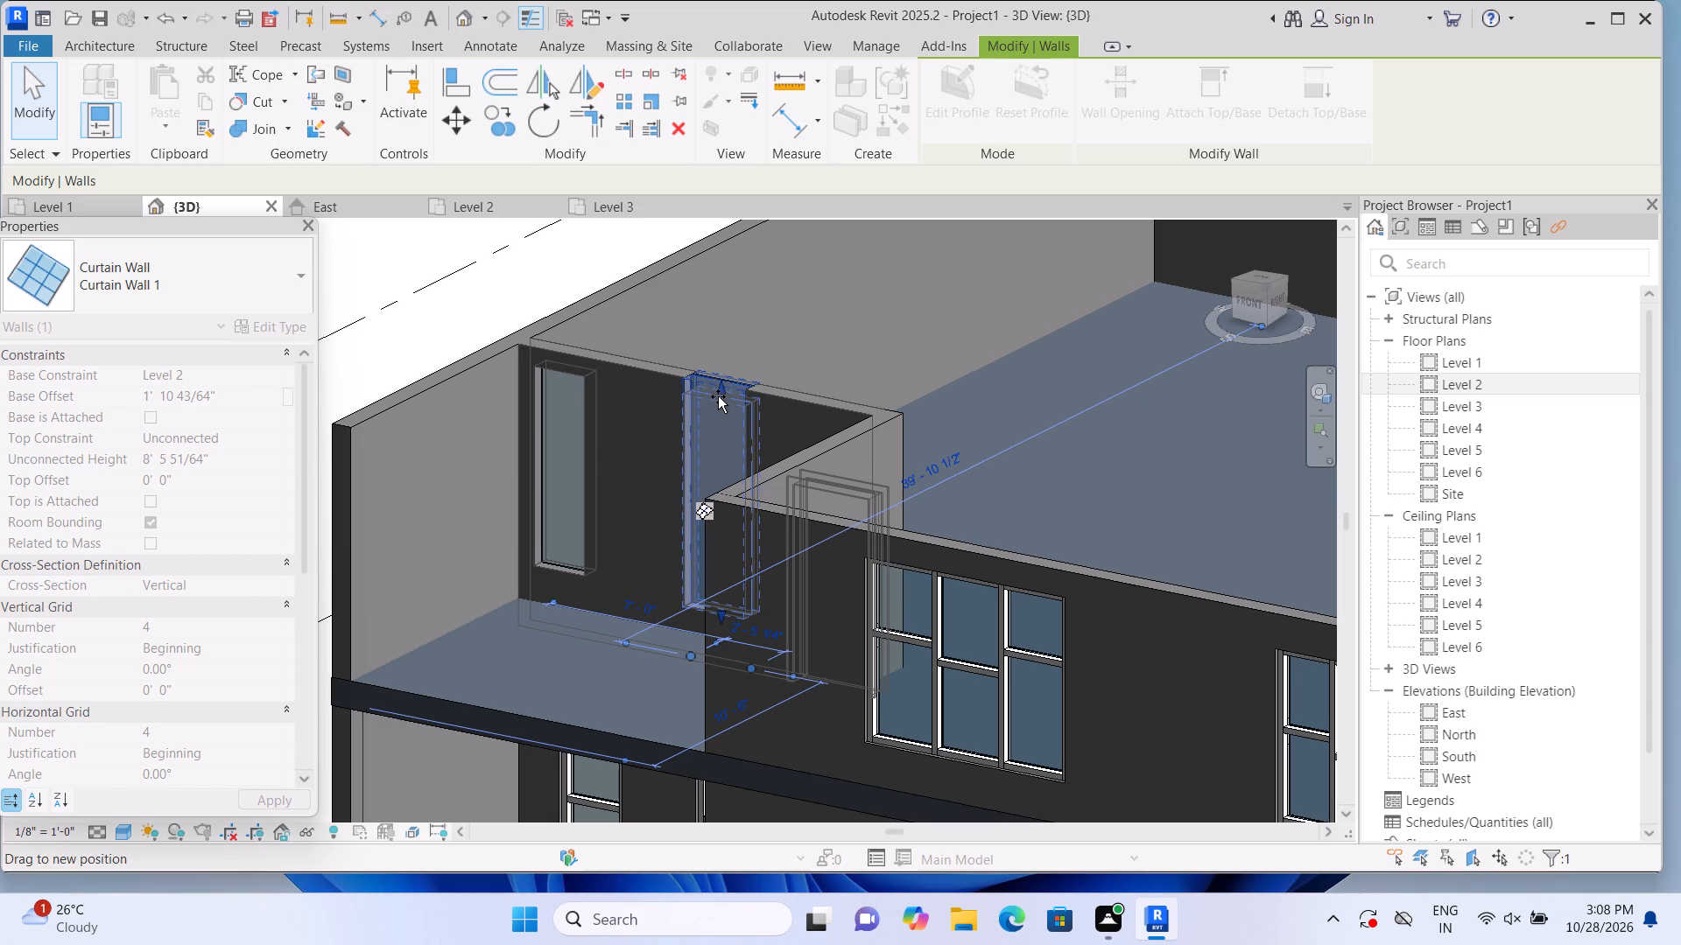
{"action": "left_click_drag", "start_coordinate": [718, 396], "coordinate": [717, 396]}
{"action": "left_click", "coordinate": [562, 270]}
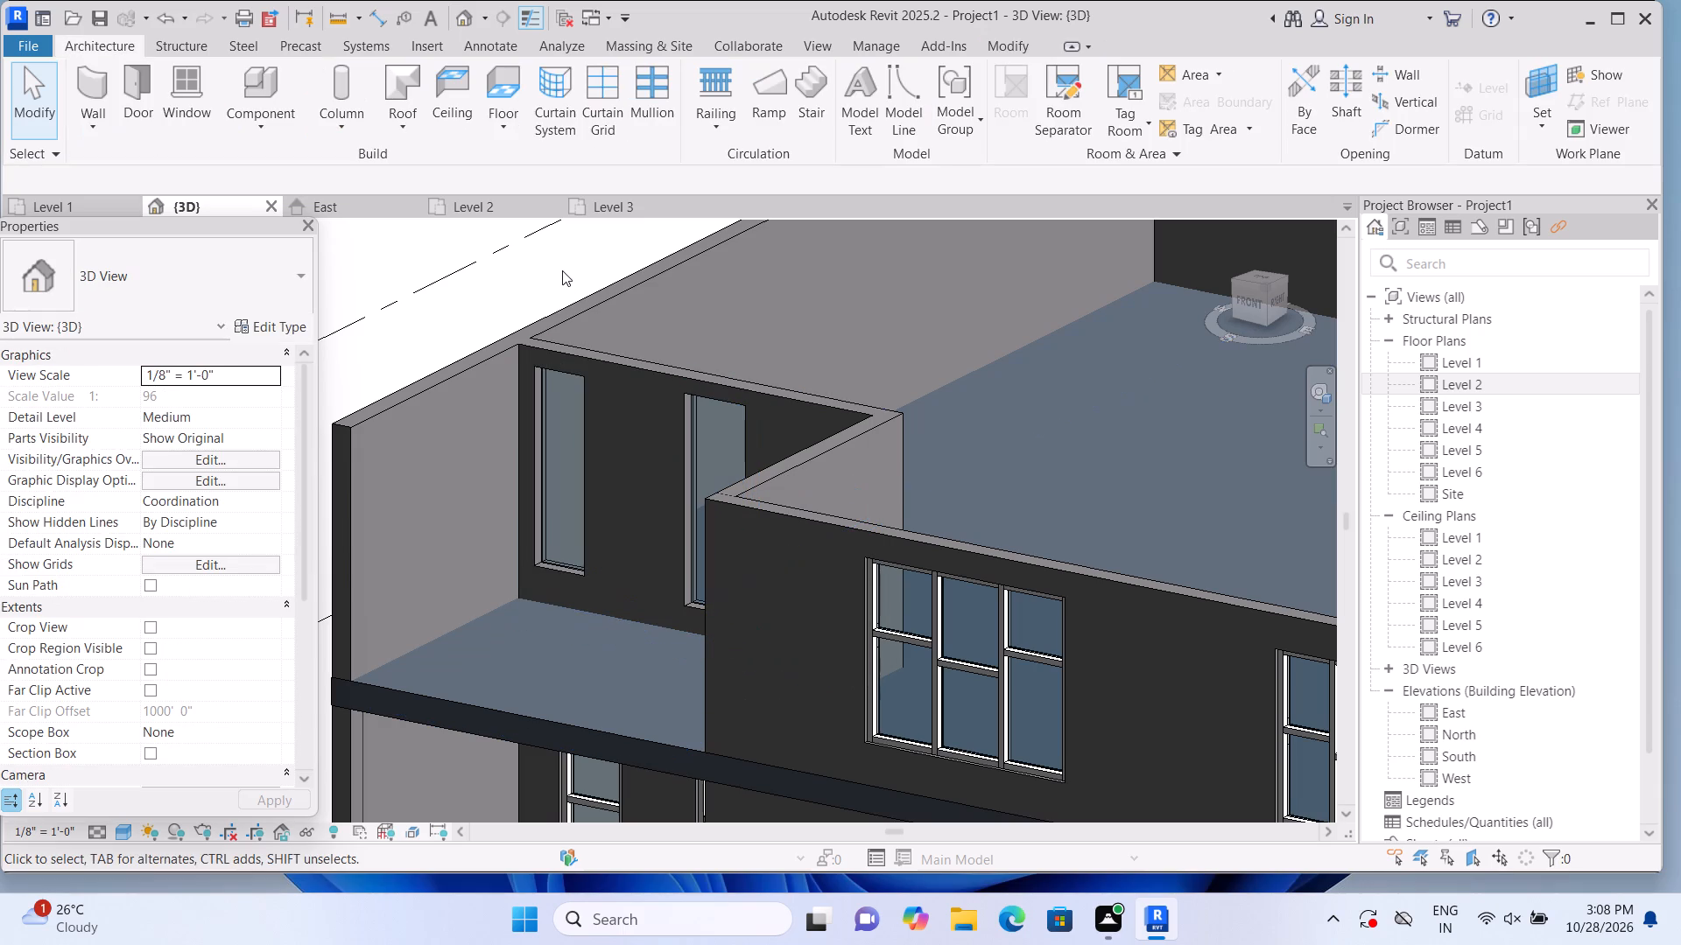
{"action": "left_click", "coordinate": [683, 432]}
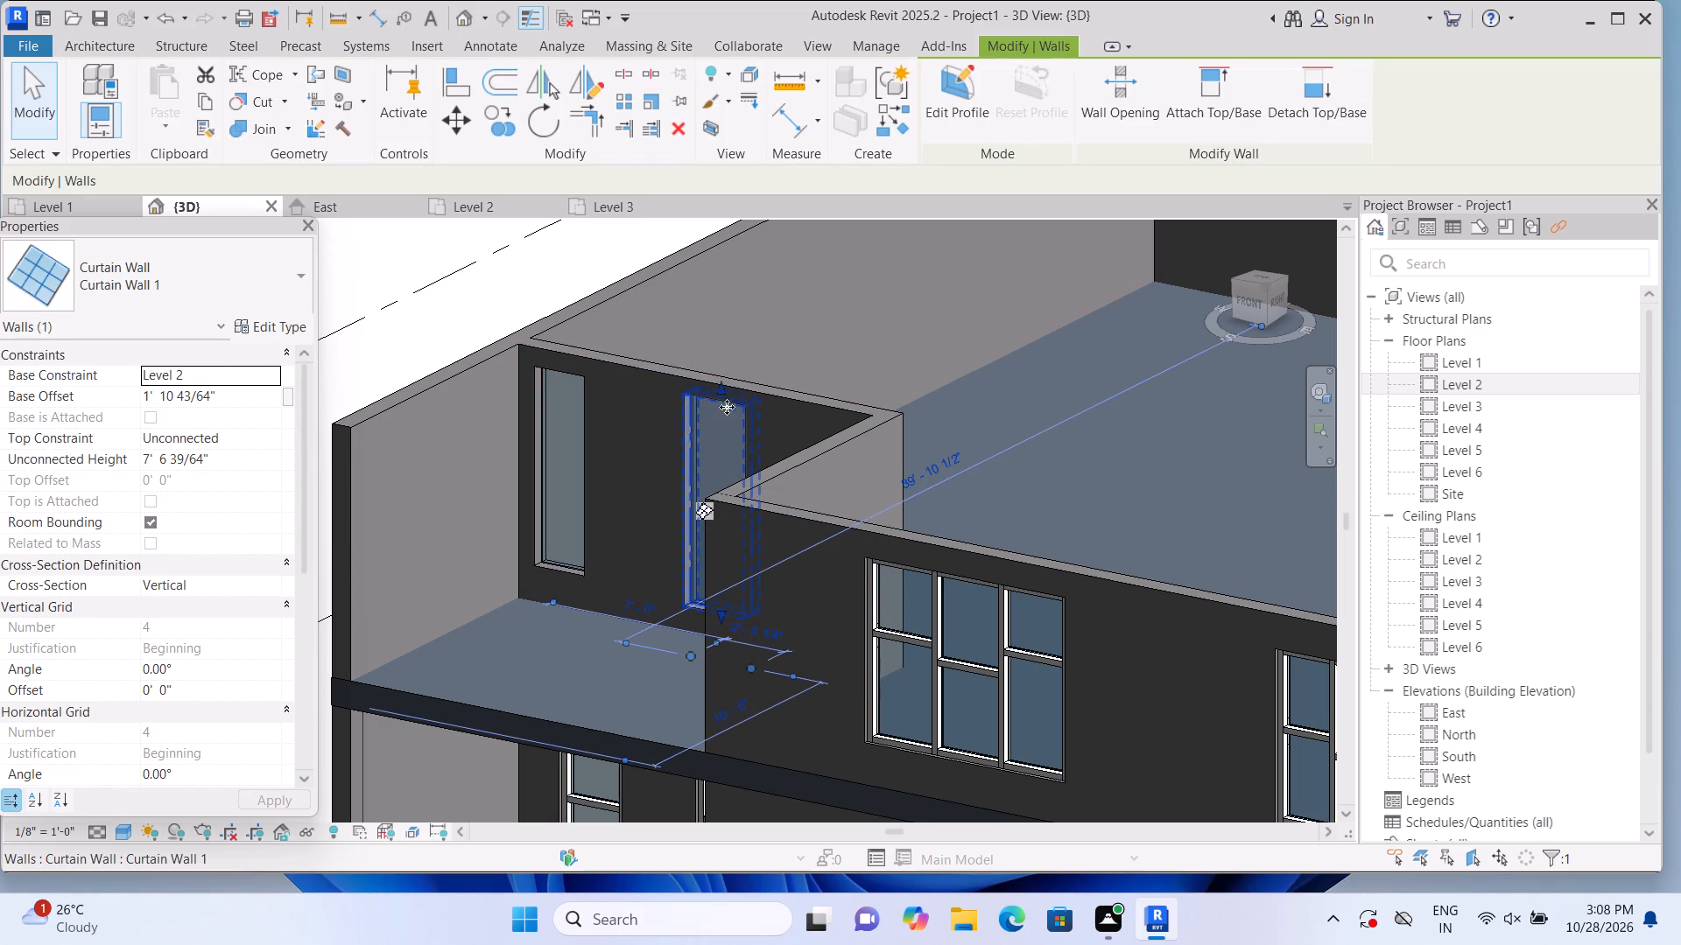
{"action": "left_click_drag", "start_coordinate": [719, 387], "coordinate": [716, 398]}
{"action": "left_click", "coordinate": [549, 285]}
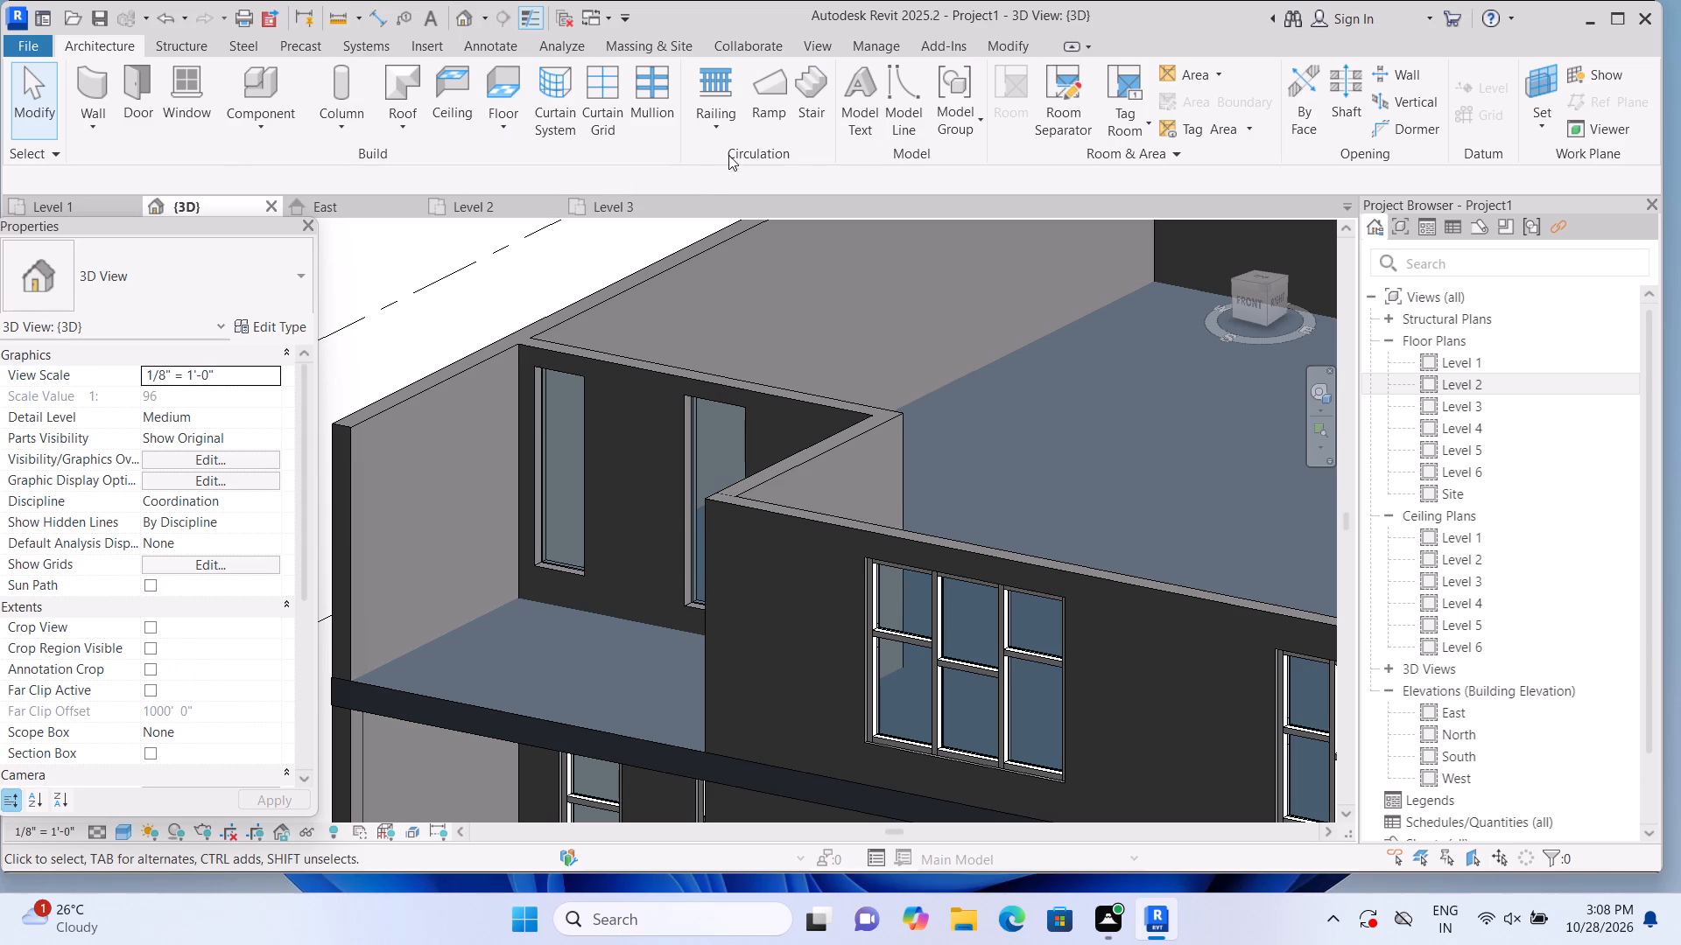
Add two horizontal curtain grid lines at the third points of each of the recess's two narrow Level 2 curtain walls.
{"action": "left_click", "coordinate": [603, 125]}
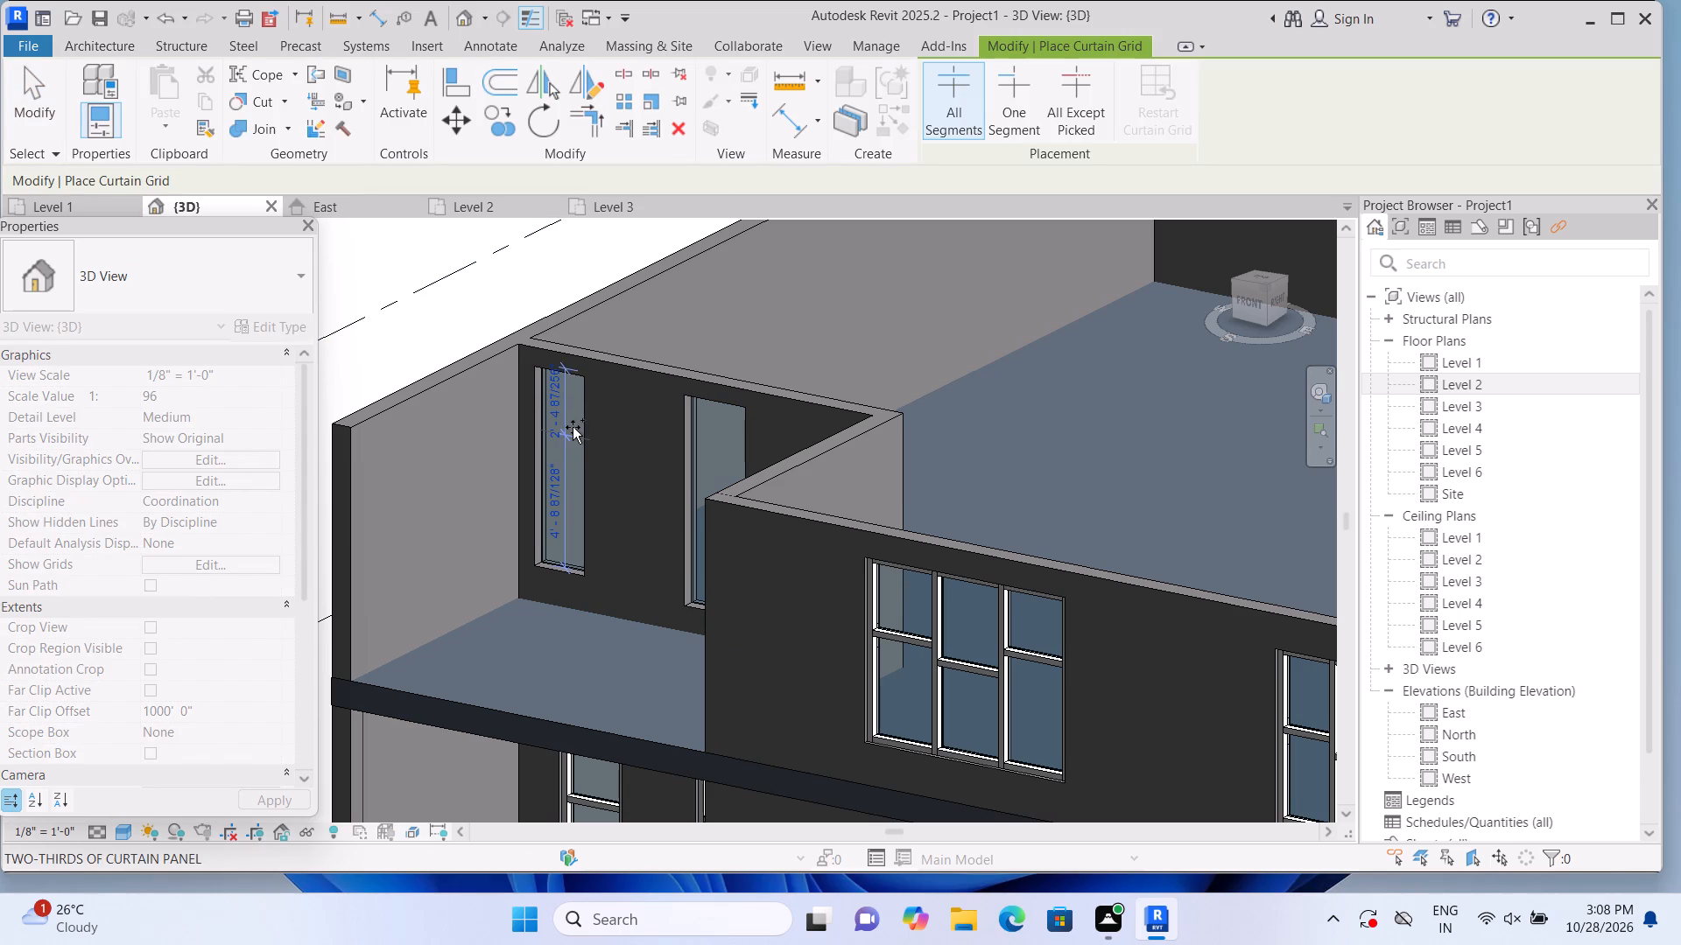
{"action": "left_click", "coordinate": [572, 430]}
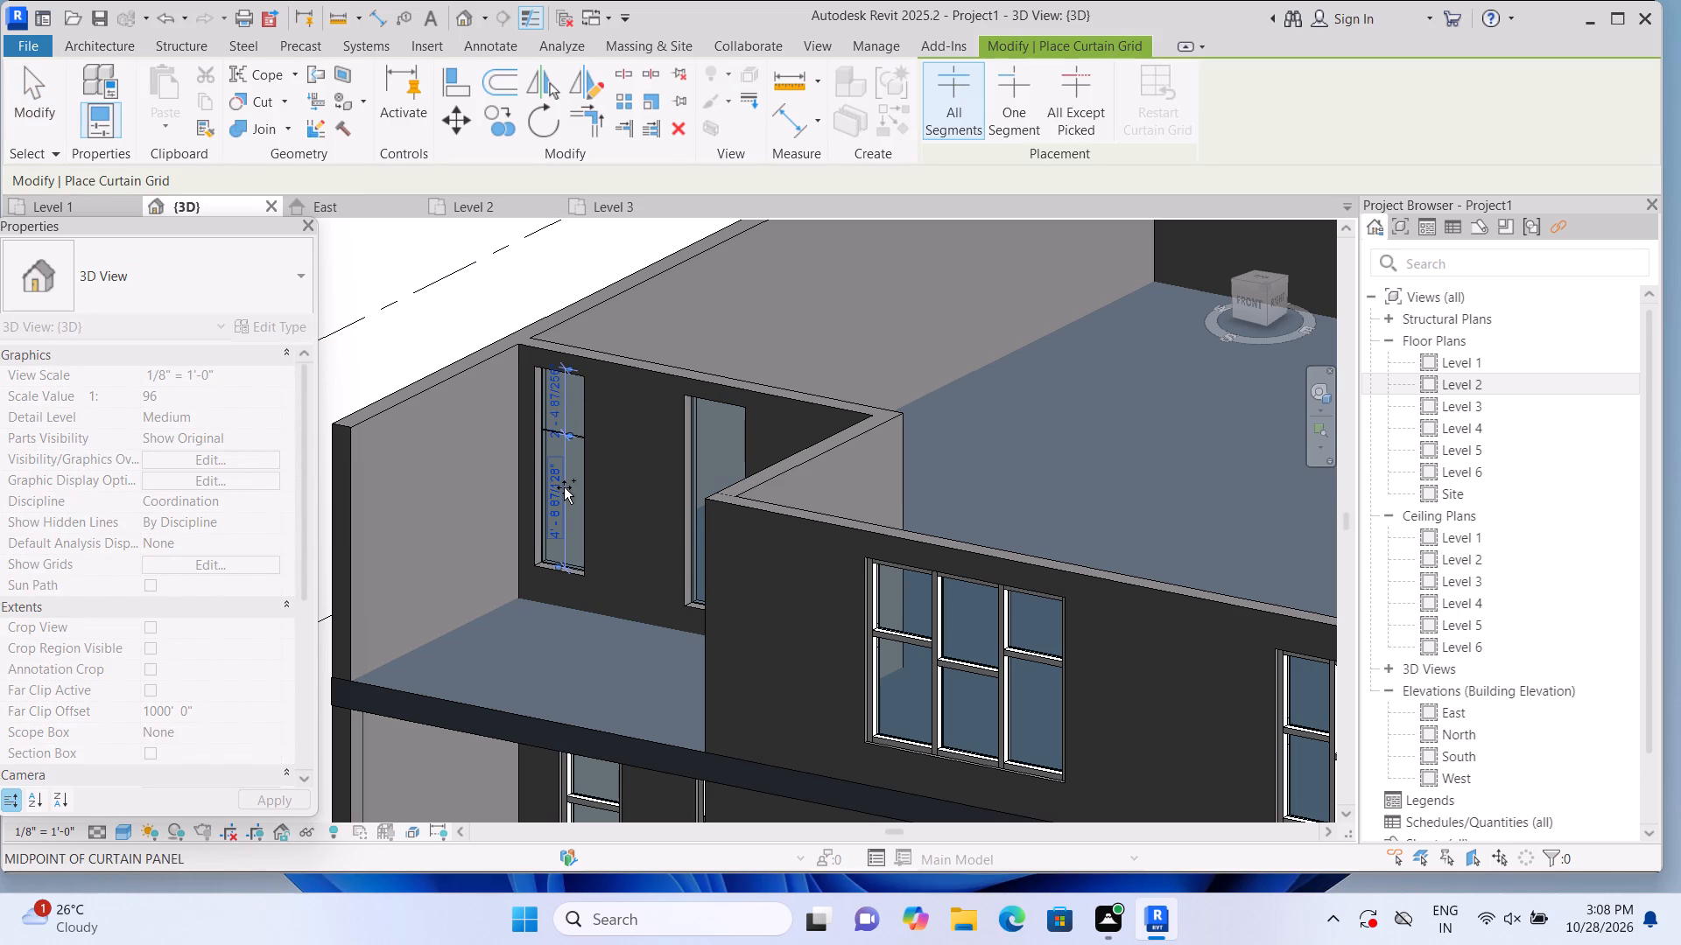
{"action": "key", "text": "Escape"}
{"action": "left_click", "coordinate": [564, 489]}
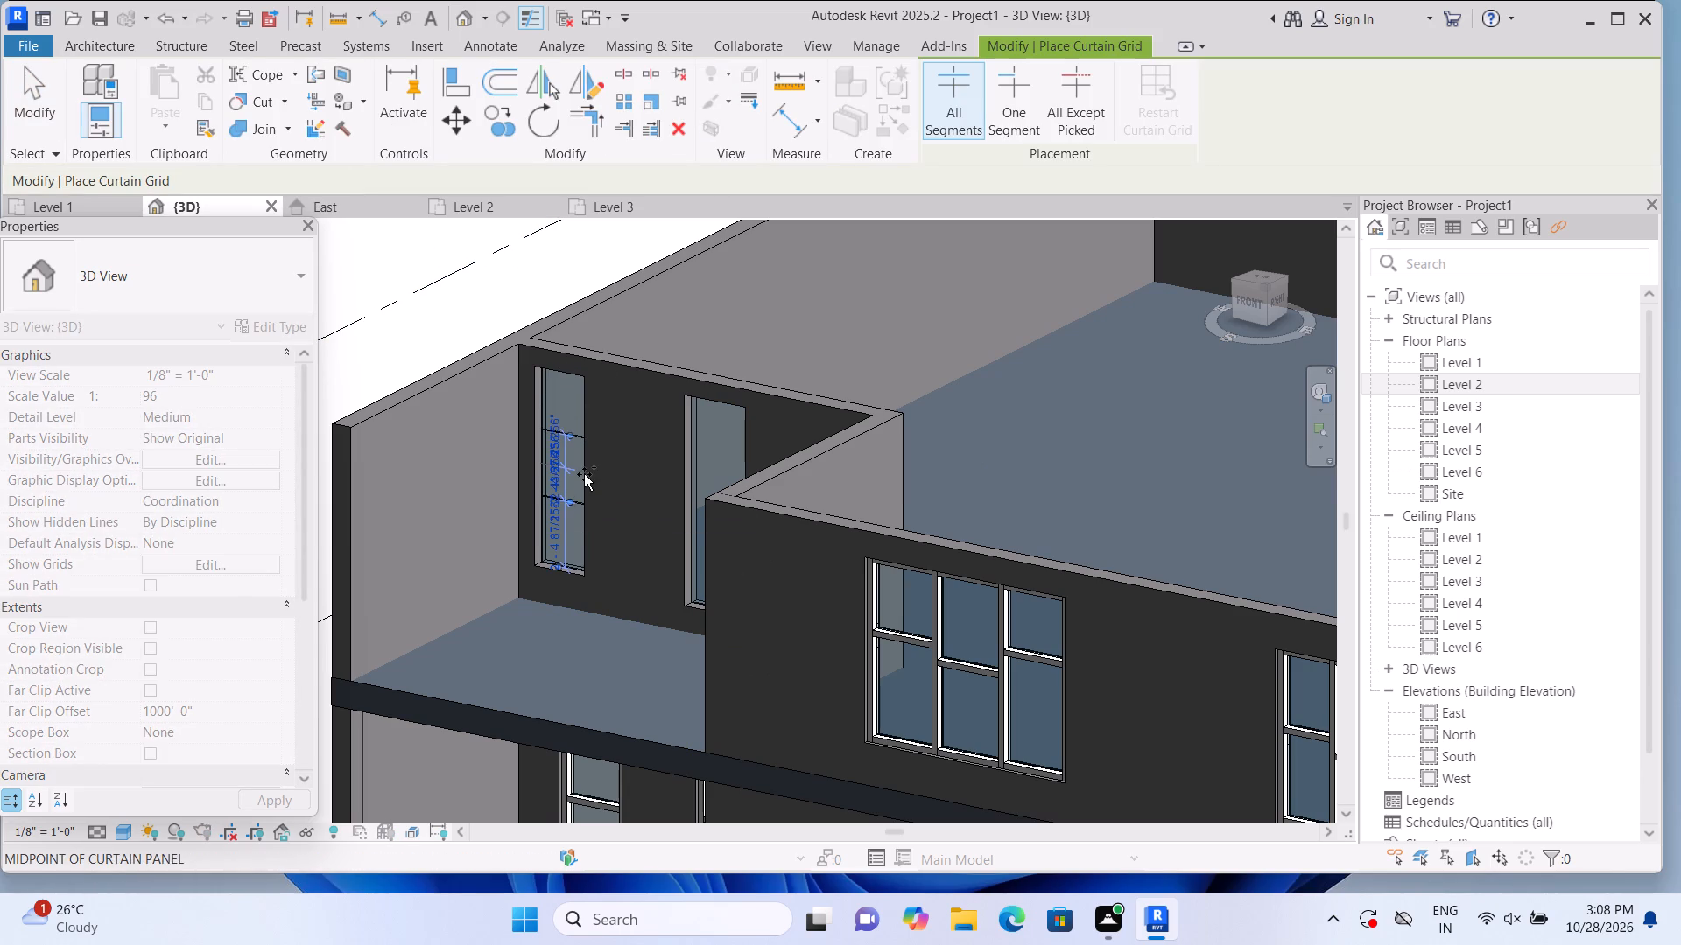
{"action": "key", "text": "Escape"}
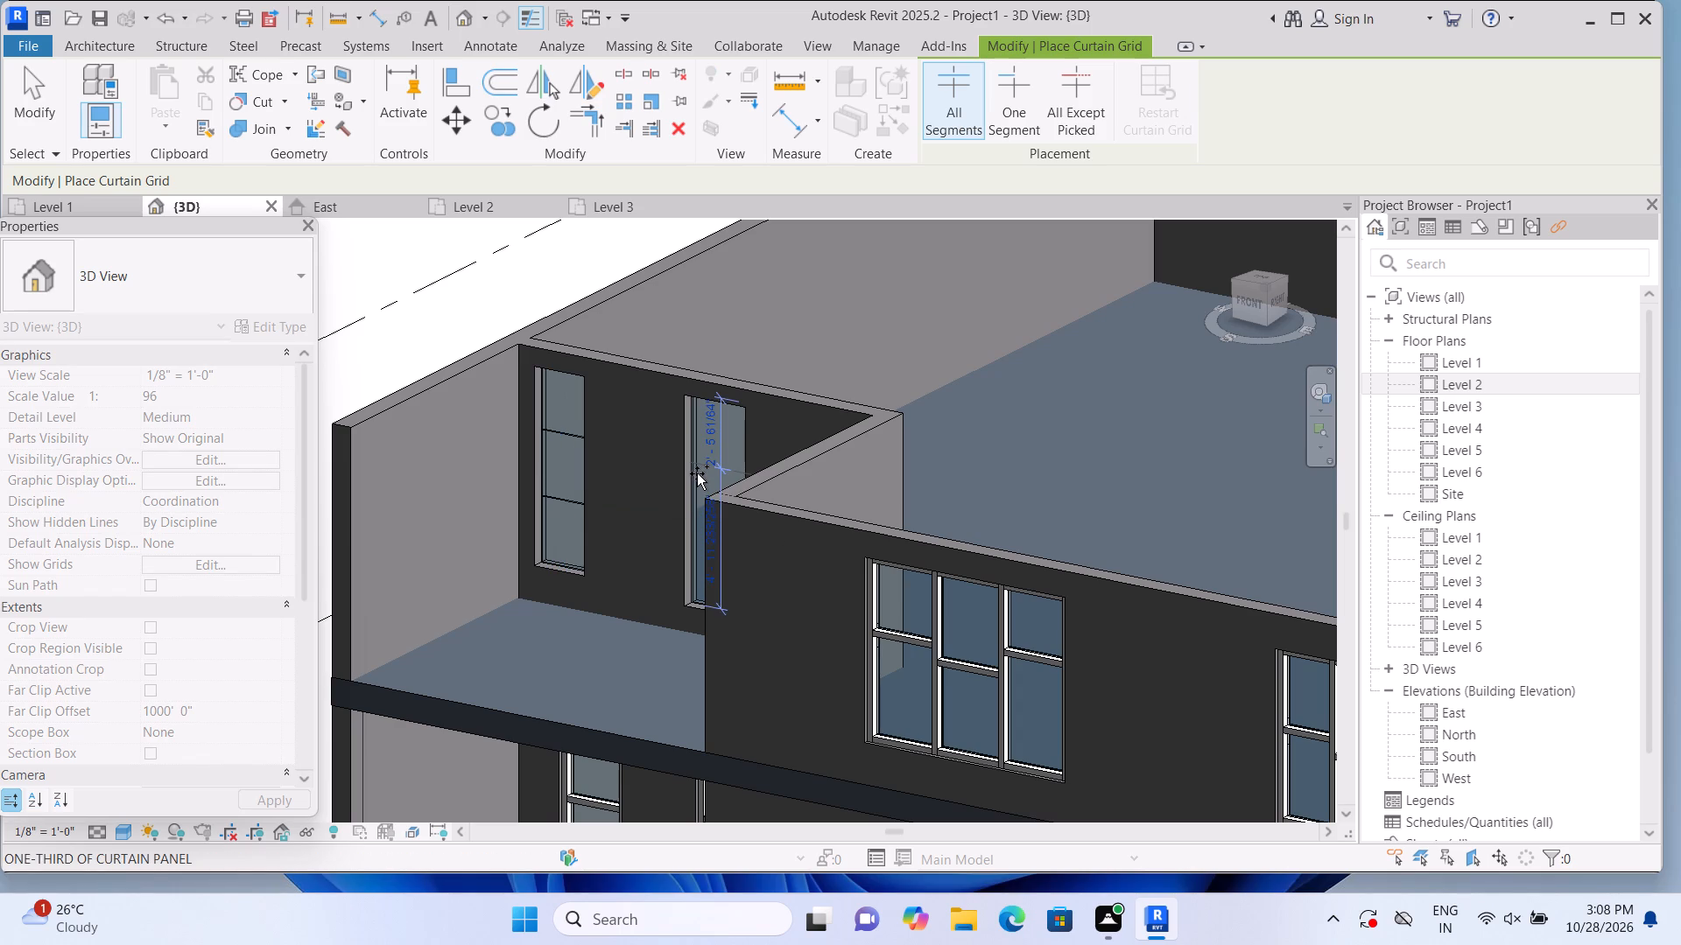
{"action": "left_click", "coordinate": [697, 473]}
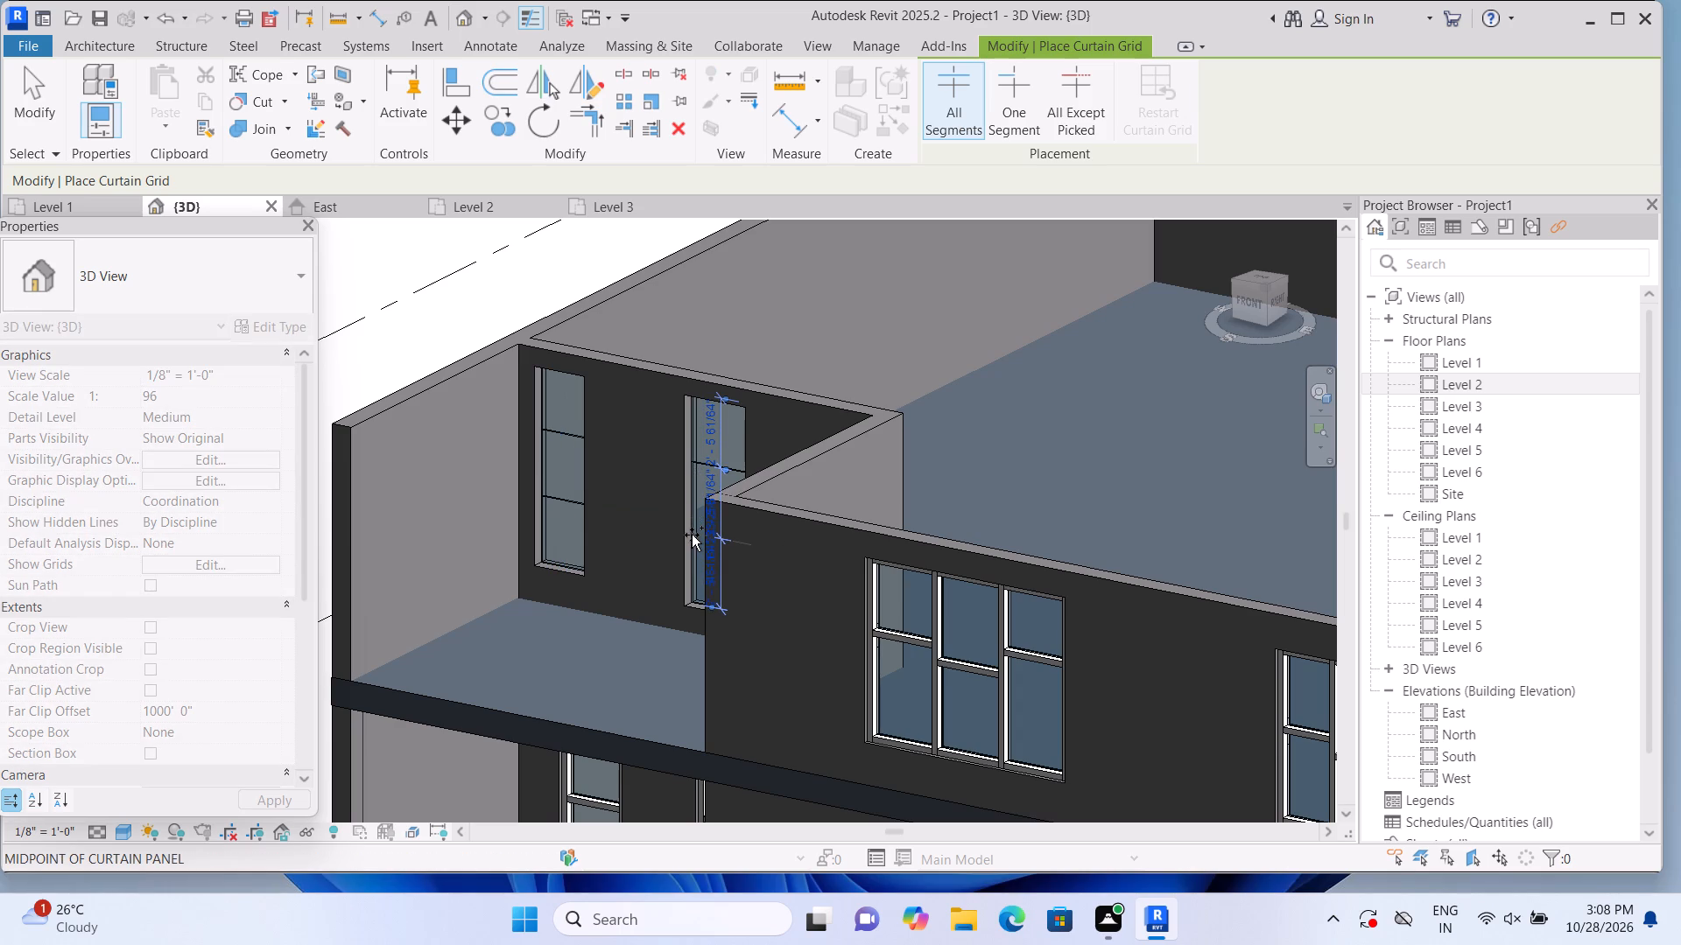
{"action": "left_click", "coordinate": [693, 538]}
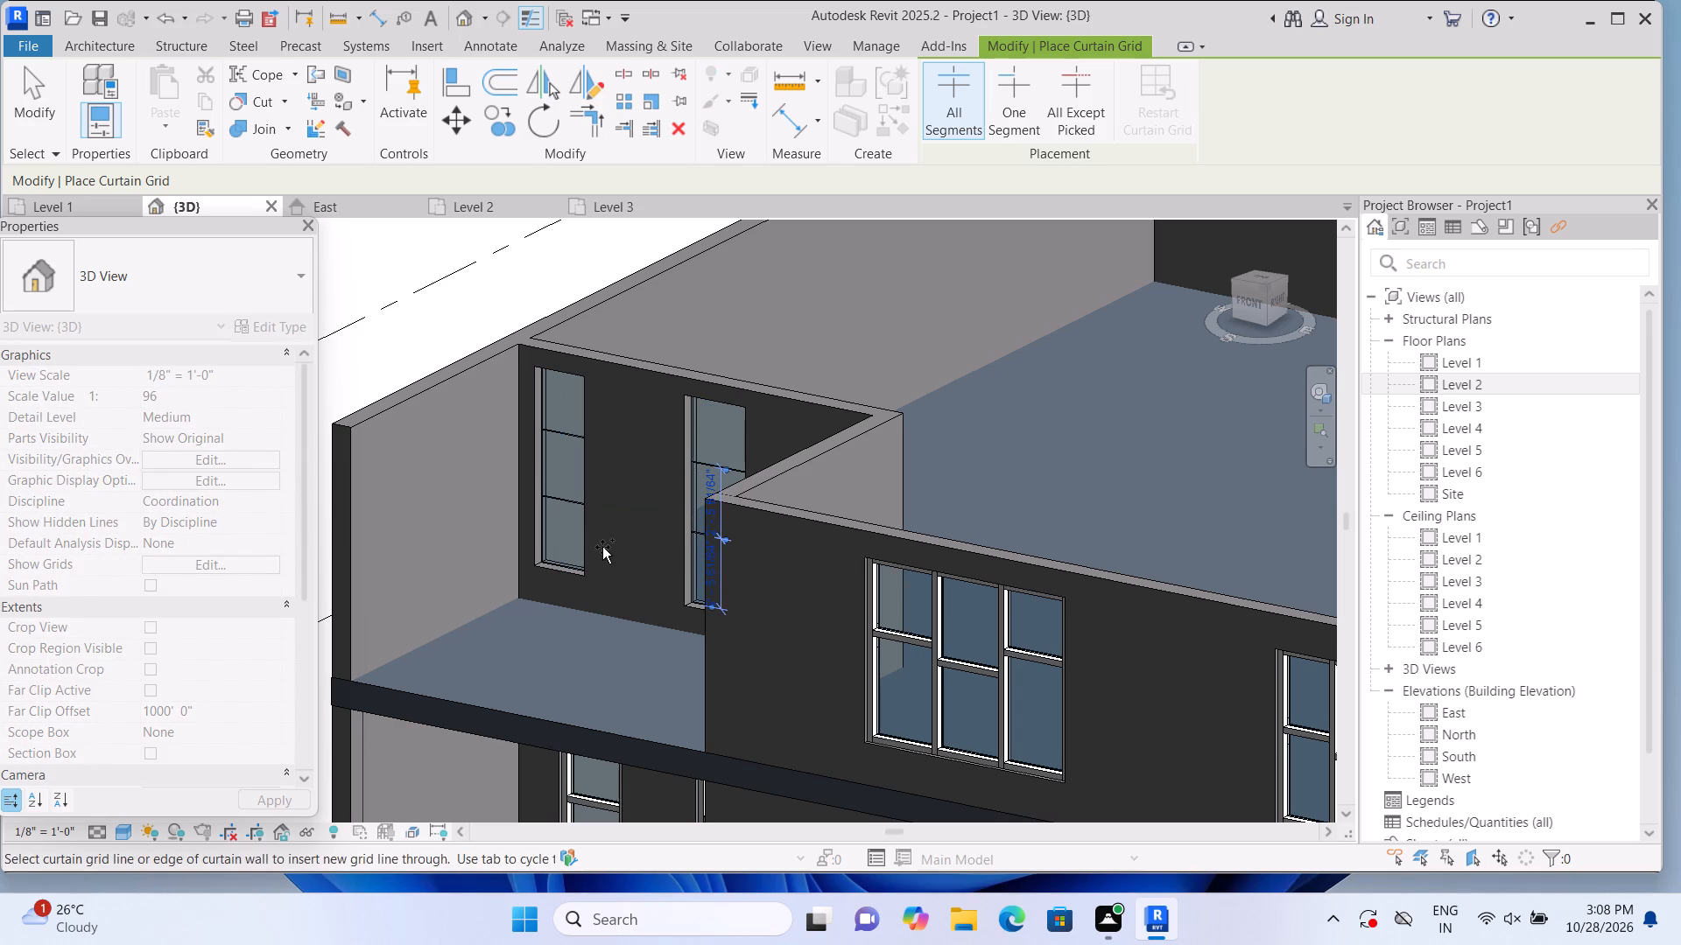
{"action": "key", "text": "Escape"}
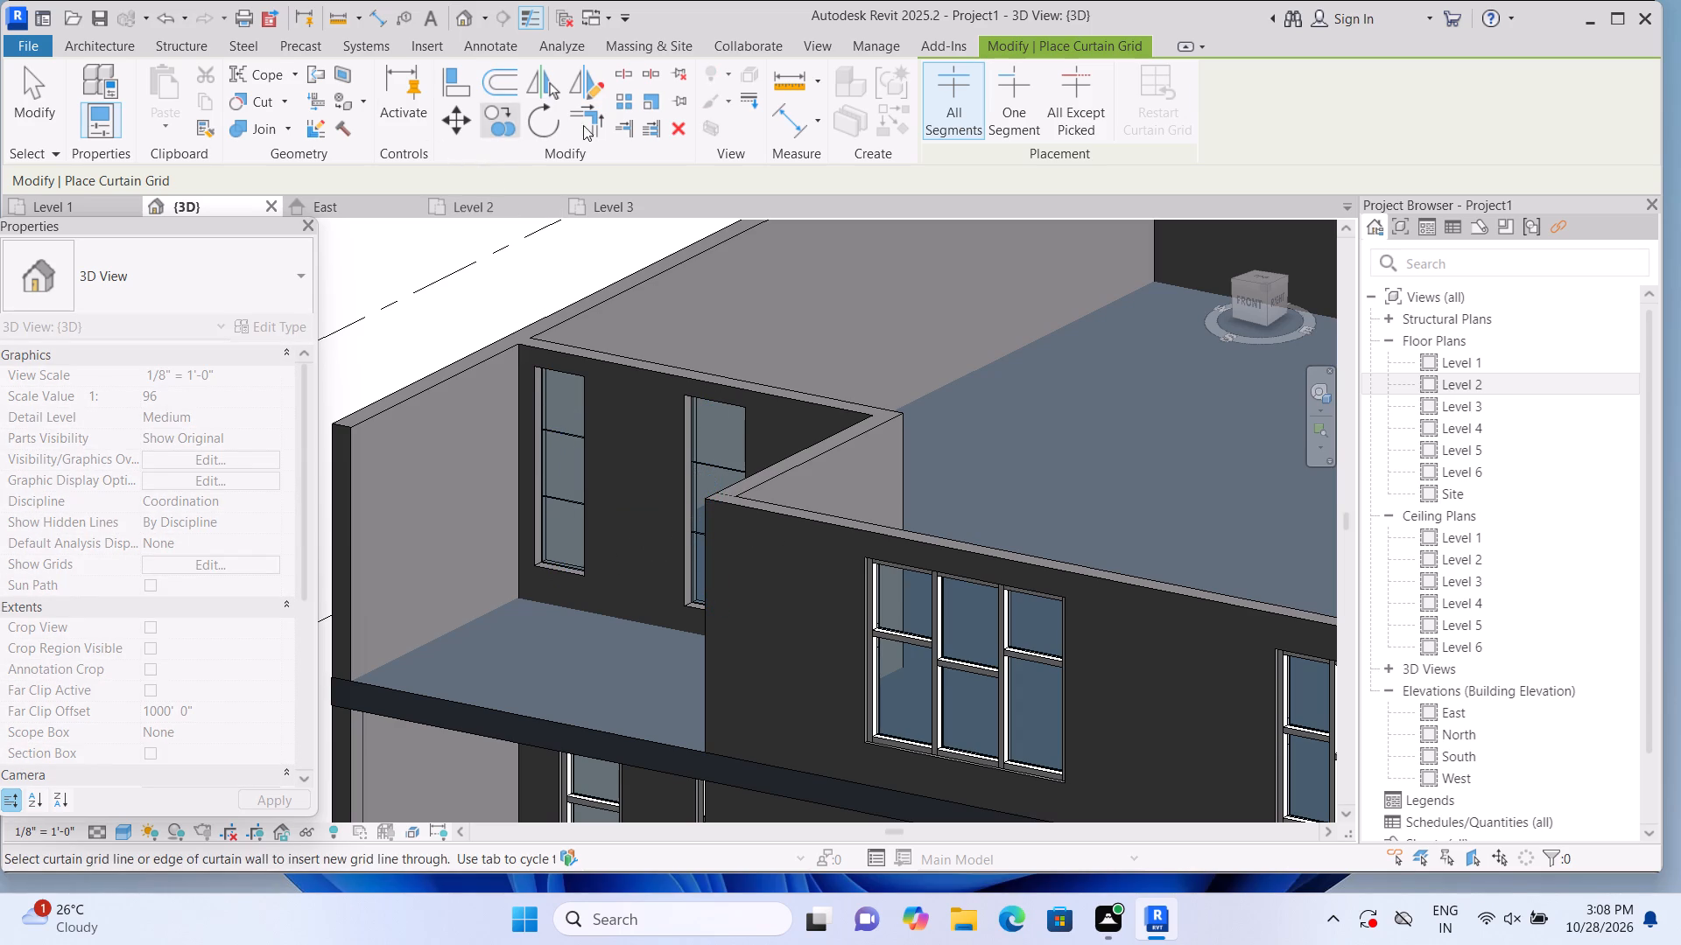
Place 2.5" x 5" rectangular mullions on both grid lines and all outer edges of the recess's Level 2 curtain wall nearest the outer side wall.
{"action": "left_click", "coordinate": [102, 50]}
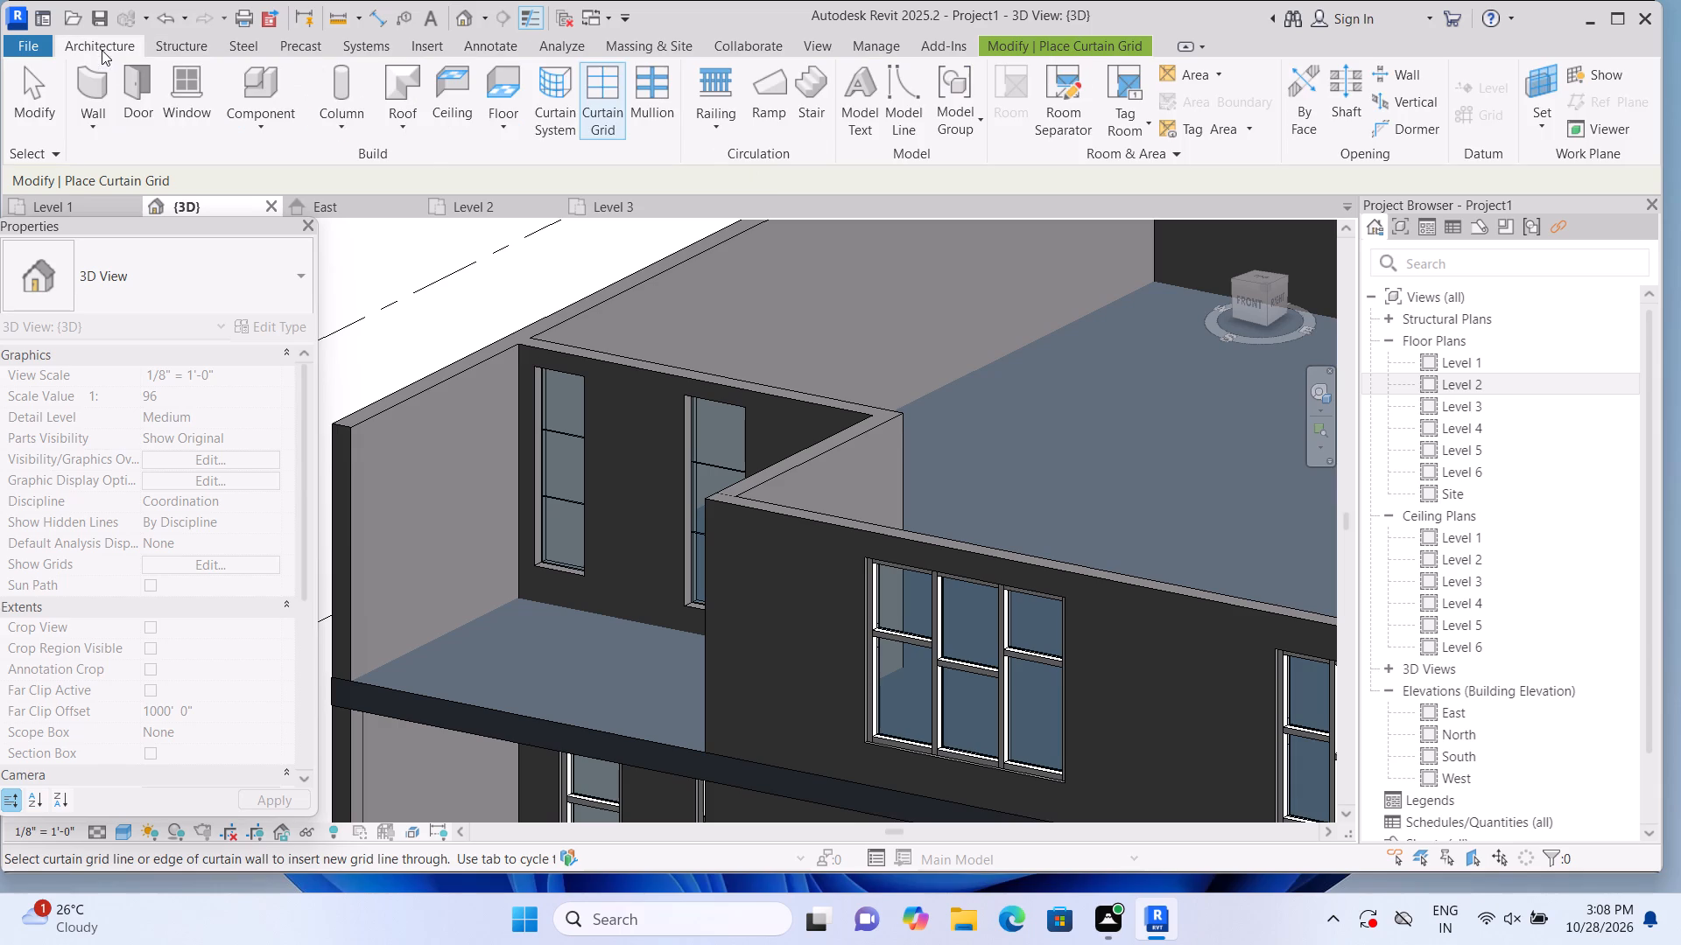
{"action": "left_click", "coordinate": [654, 113]}
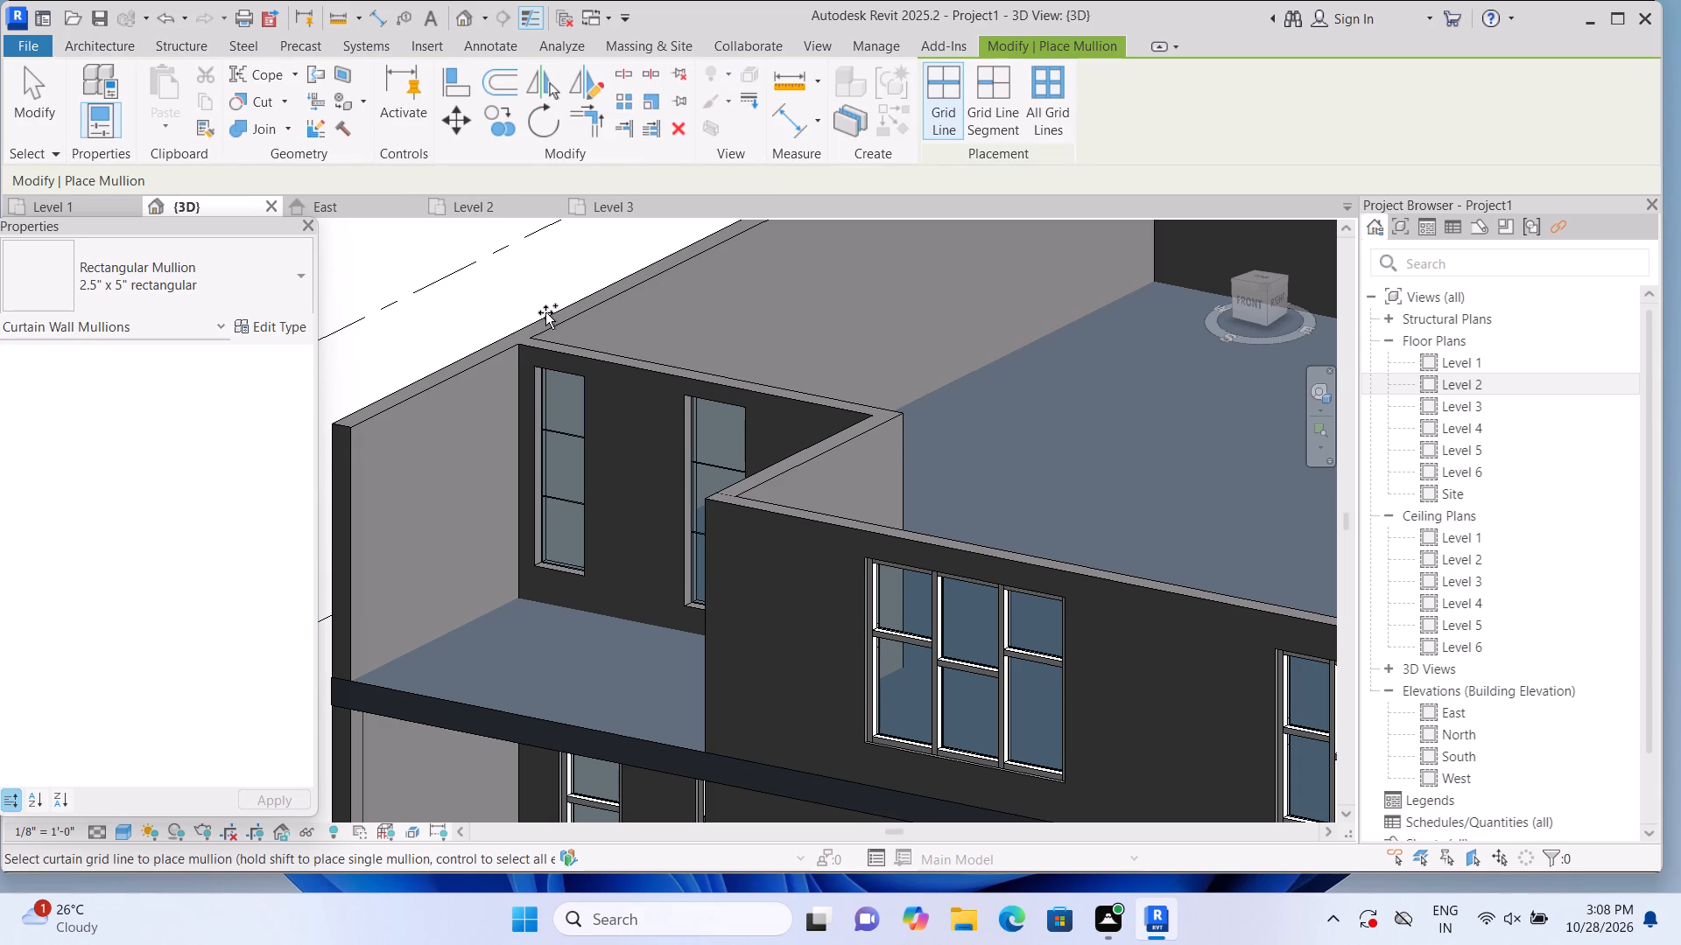
{"action": "left_click", "coordinate": [545, 419]}
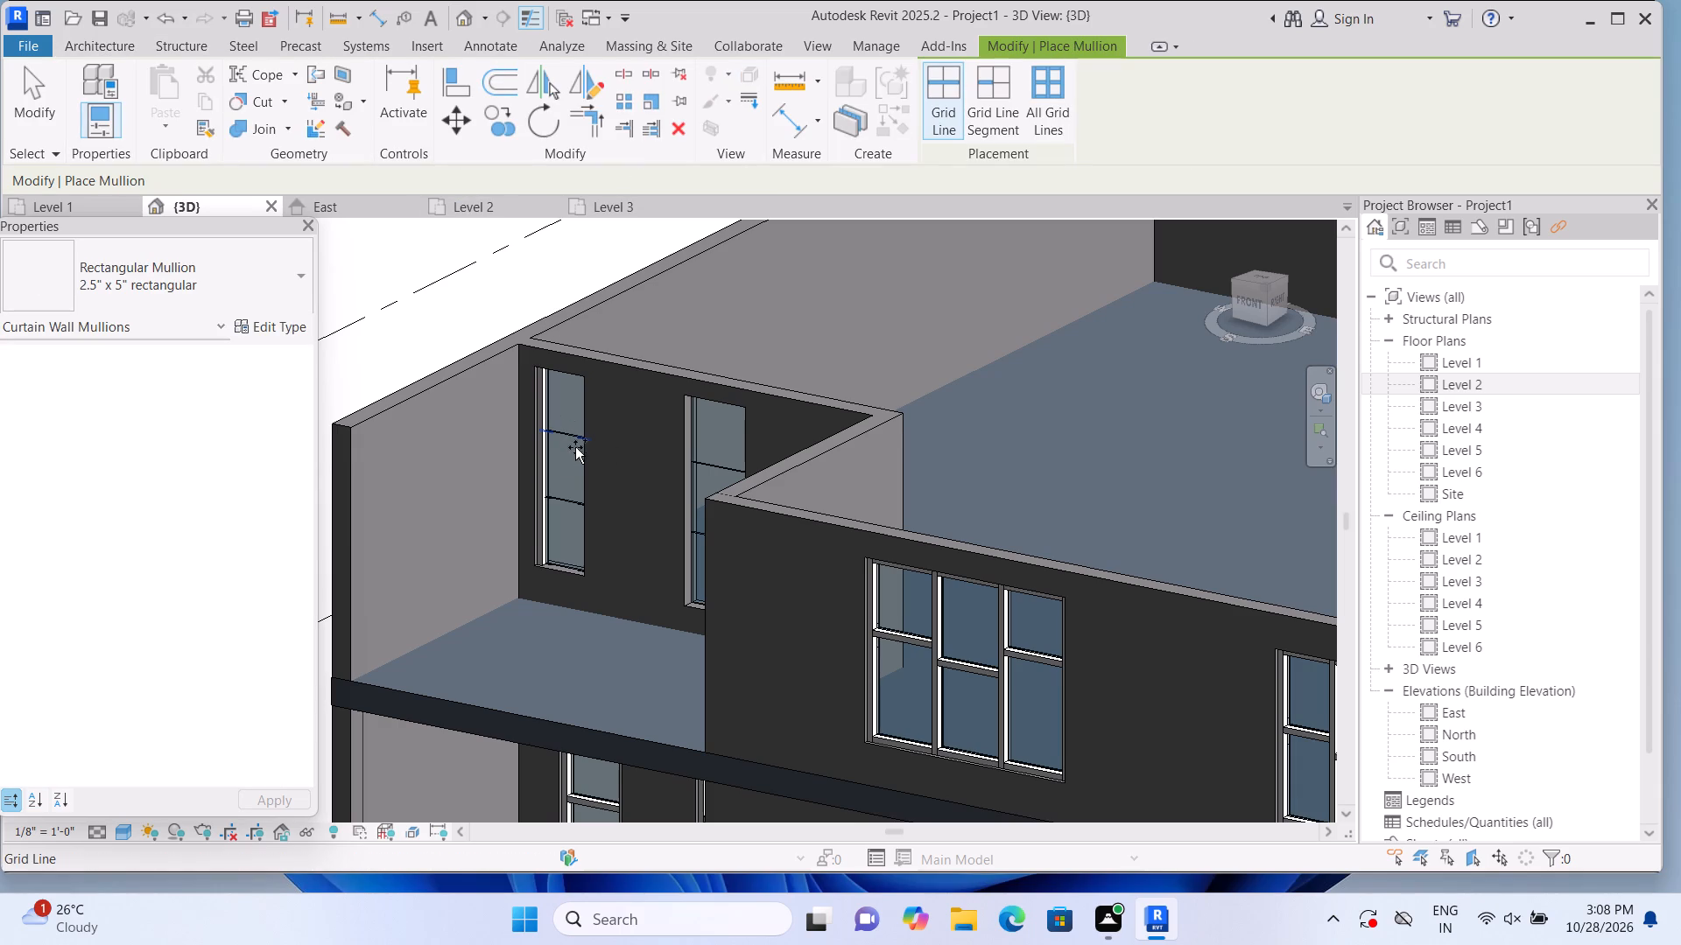
{"action": "left_click", "coordinate": [567, 435]}
{"action": "left_click", "coordinate": [565, 499]}
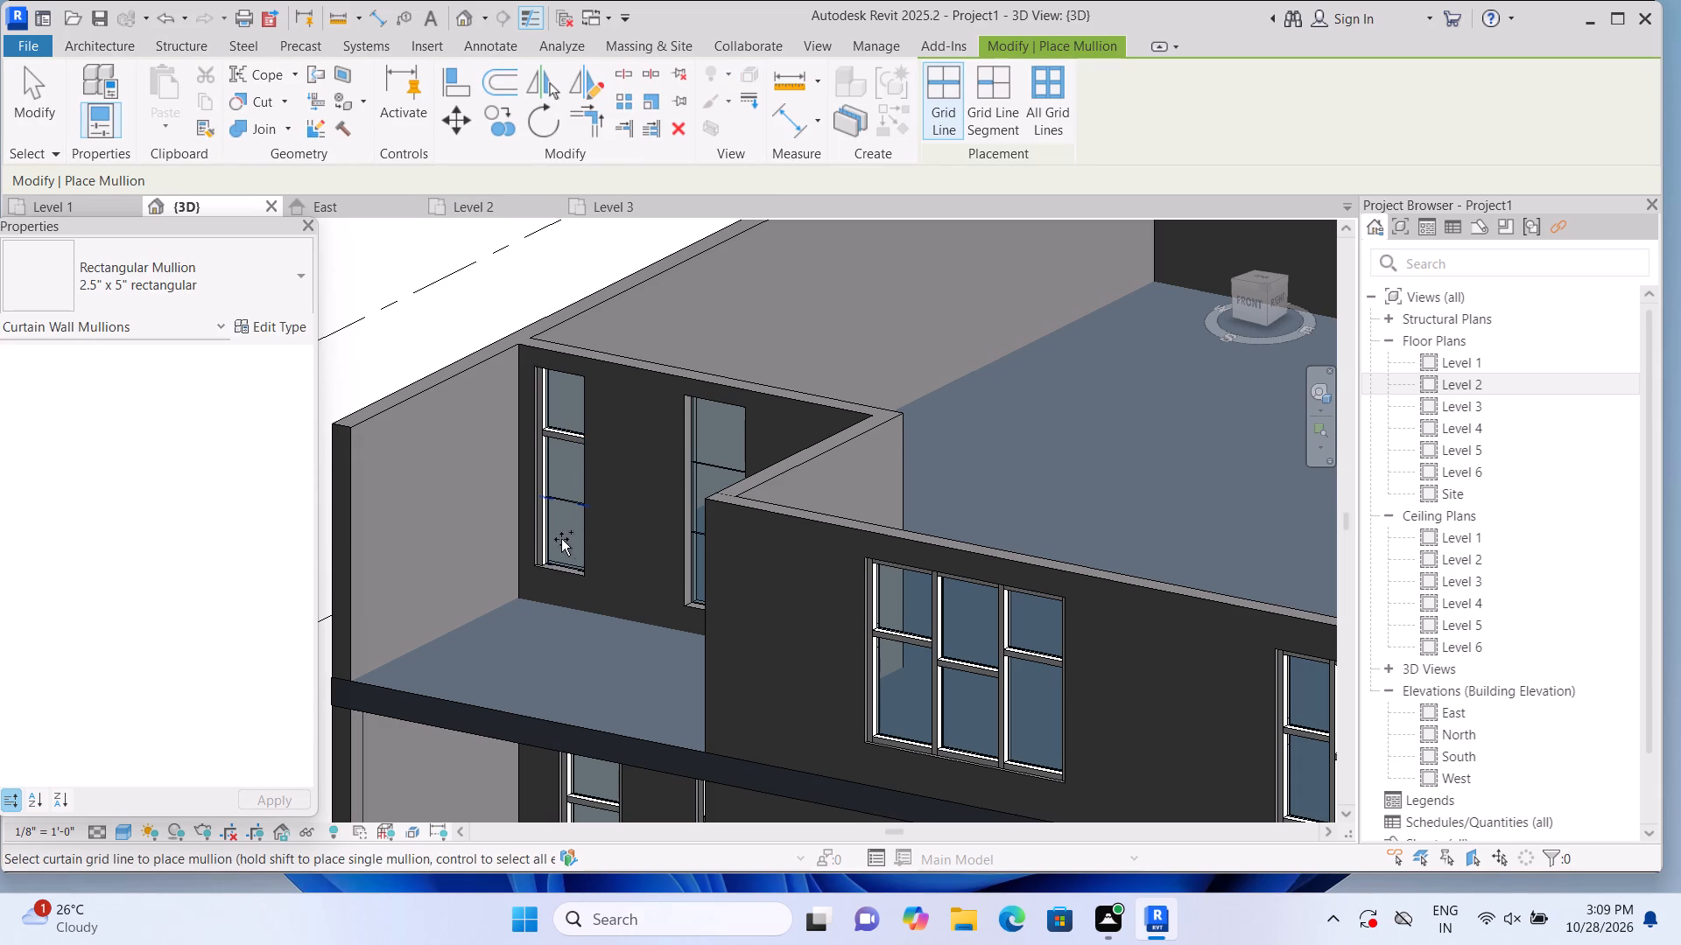
{"action": "left_click", "coordinate": [567, 562]}
{"action": "left_click", "coordinate": [566, 374]}
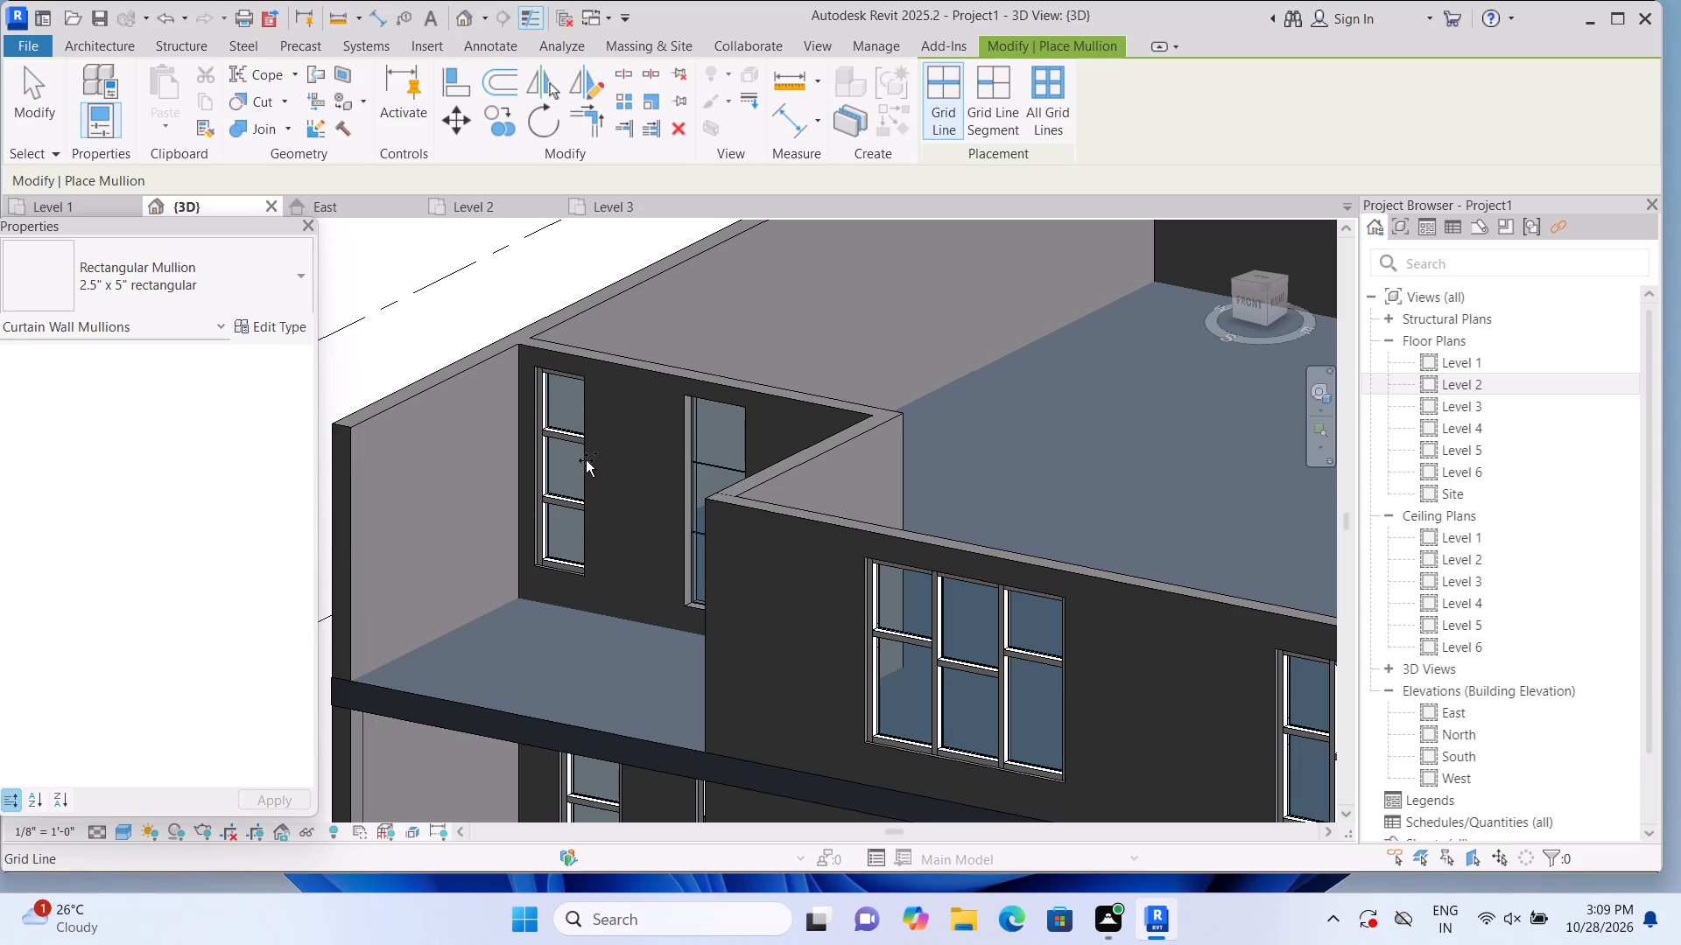
{"action": "left_click", "coordinate": [577, 460]}
Place the same 2.5" x 5" rectangular mullions on the grid lines and outer edges of the narrow Level 2 curtain wall beside the door.
{"action": "middle_click_drag", "start_coordinate": [674, 462], "coordinate": [536, 404]}
{"action": "left_click", "coordinate": [573, 406]}
{"action": "left_click", "coordinate": [552, 390]}
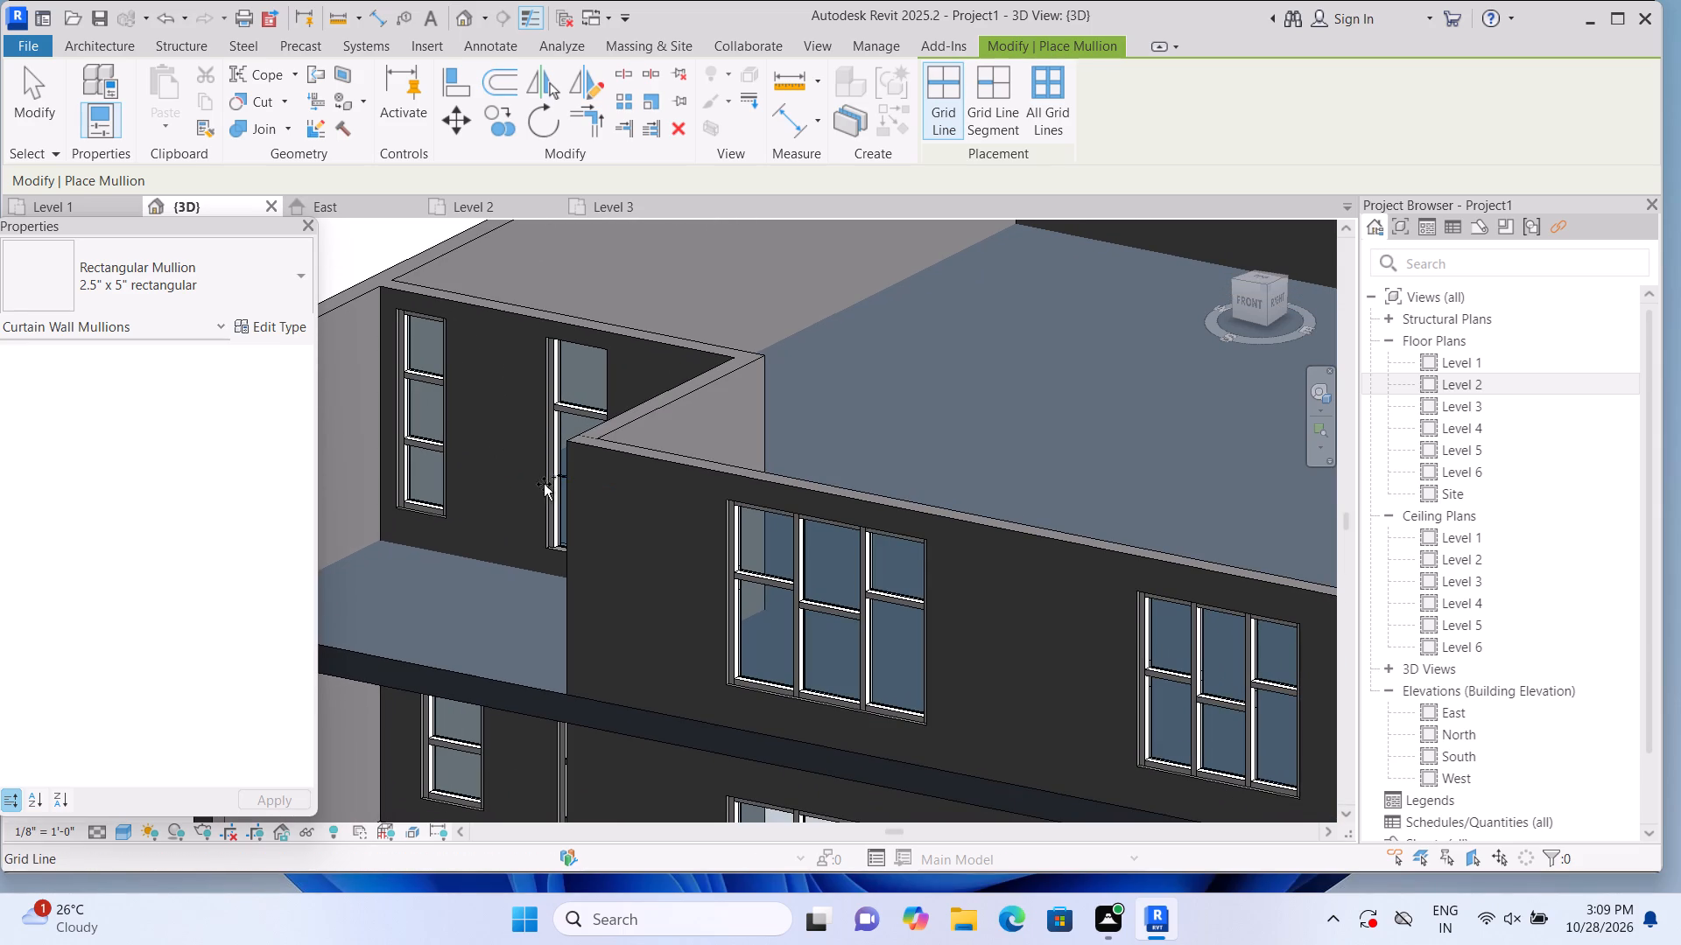
{"action": "middle_click_drag", "start_coordinate": [391, 517], "coordinate": [469, 567], "text": "shift"}
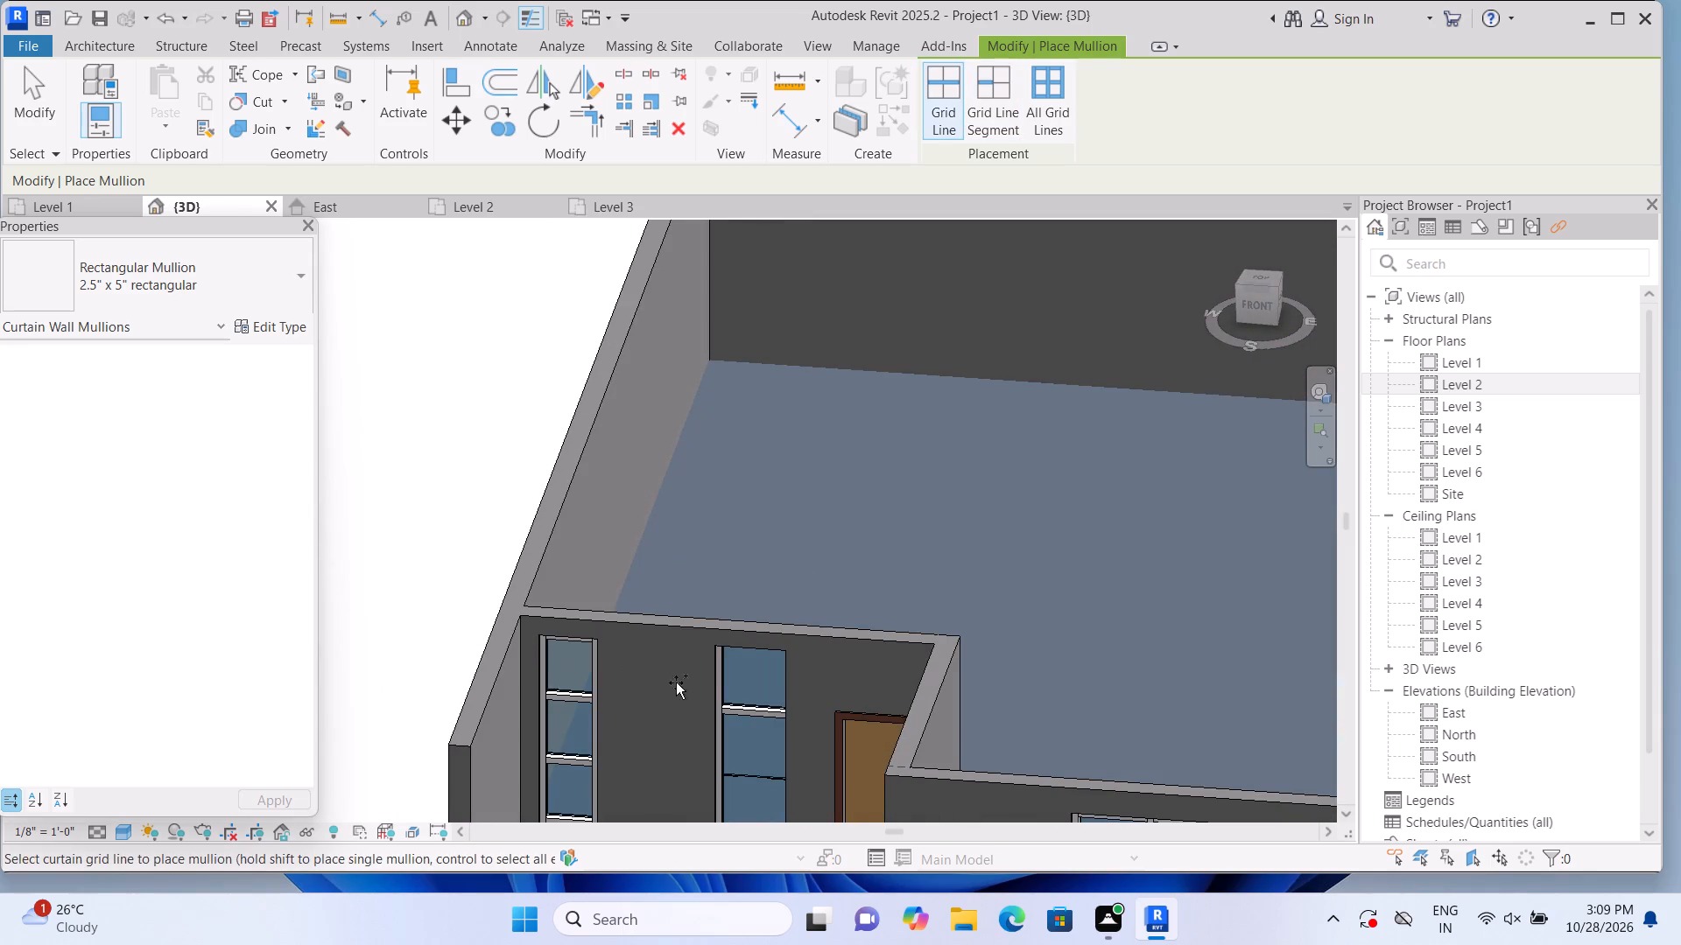
{"action": "middle_click_drag", "start_coordinate": [700, 678], "coordinate": [765, 444]}
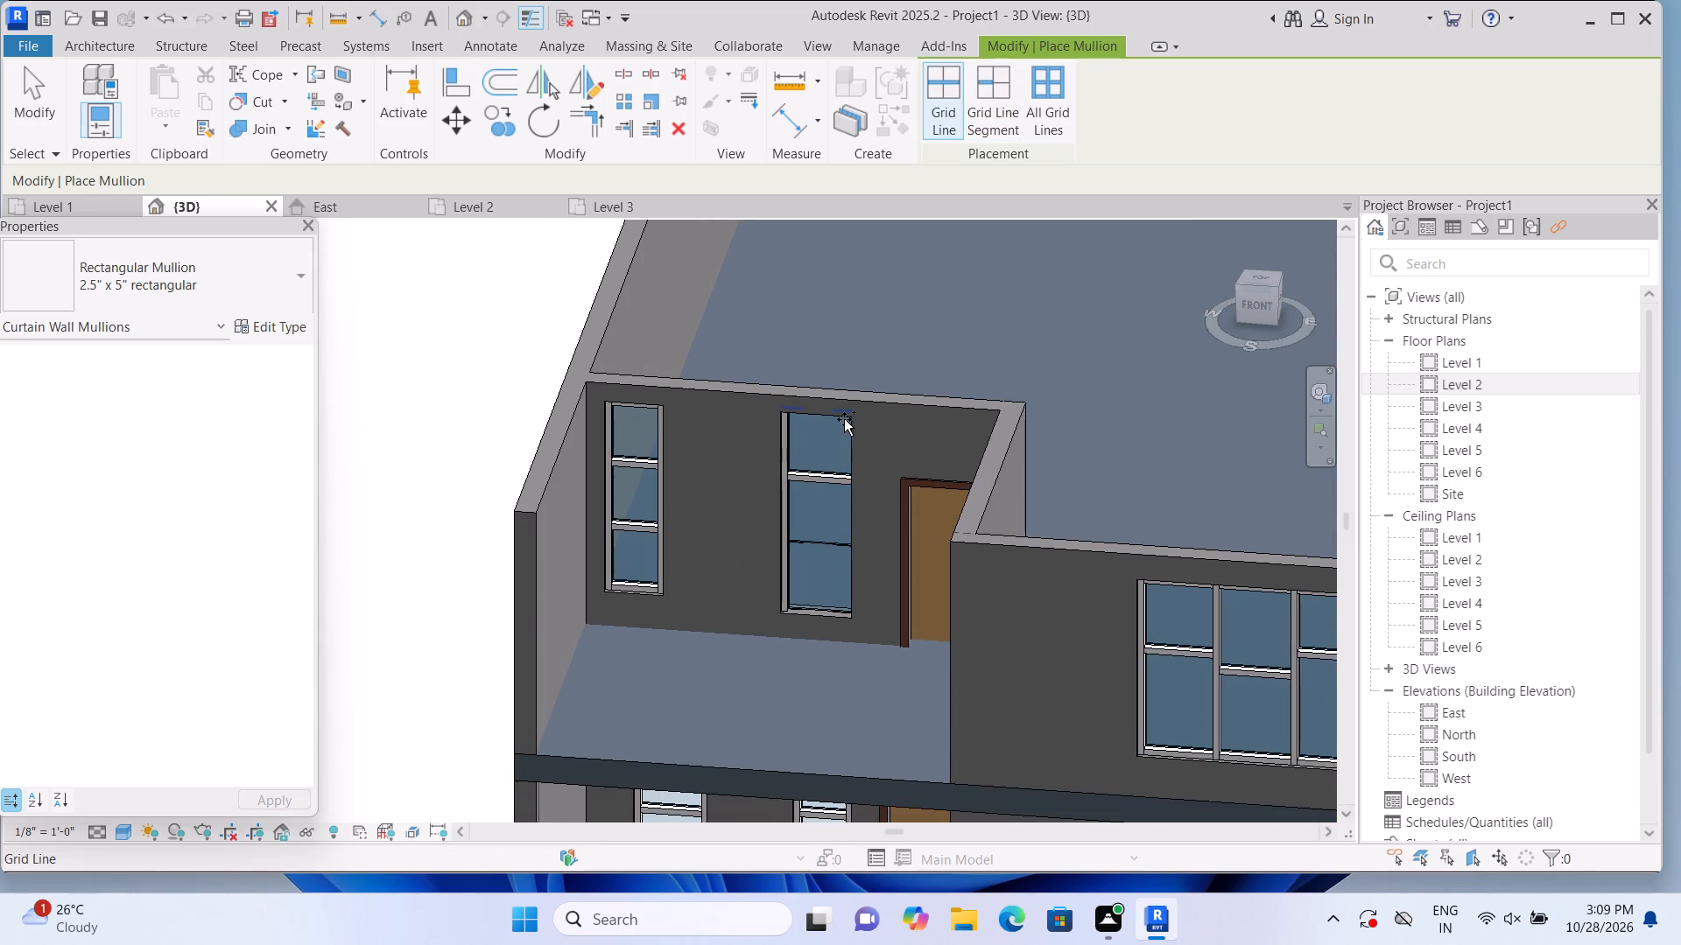
{"action": "left_click", "coordinate": [844, 419]}
{"action": "left_click", "coordinate": [849, 462]}
{"action": "left_click", "coordinate": [827, 547]}
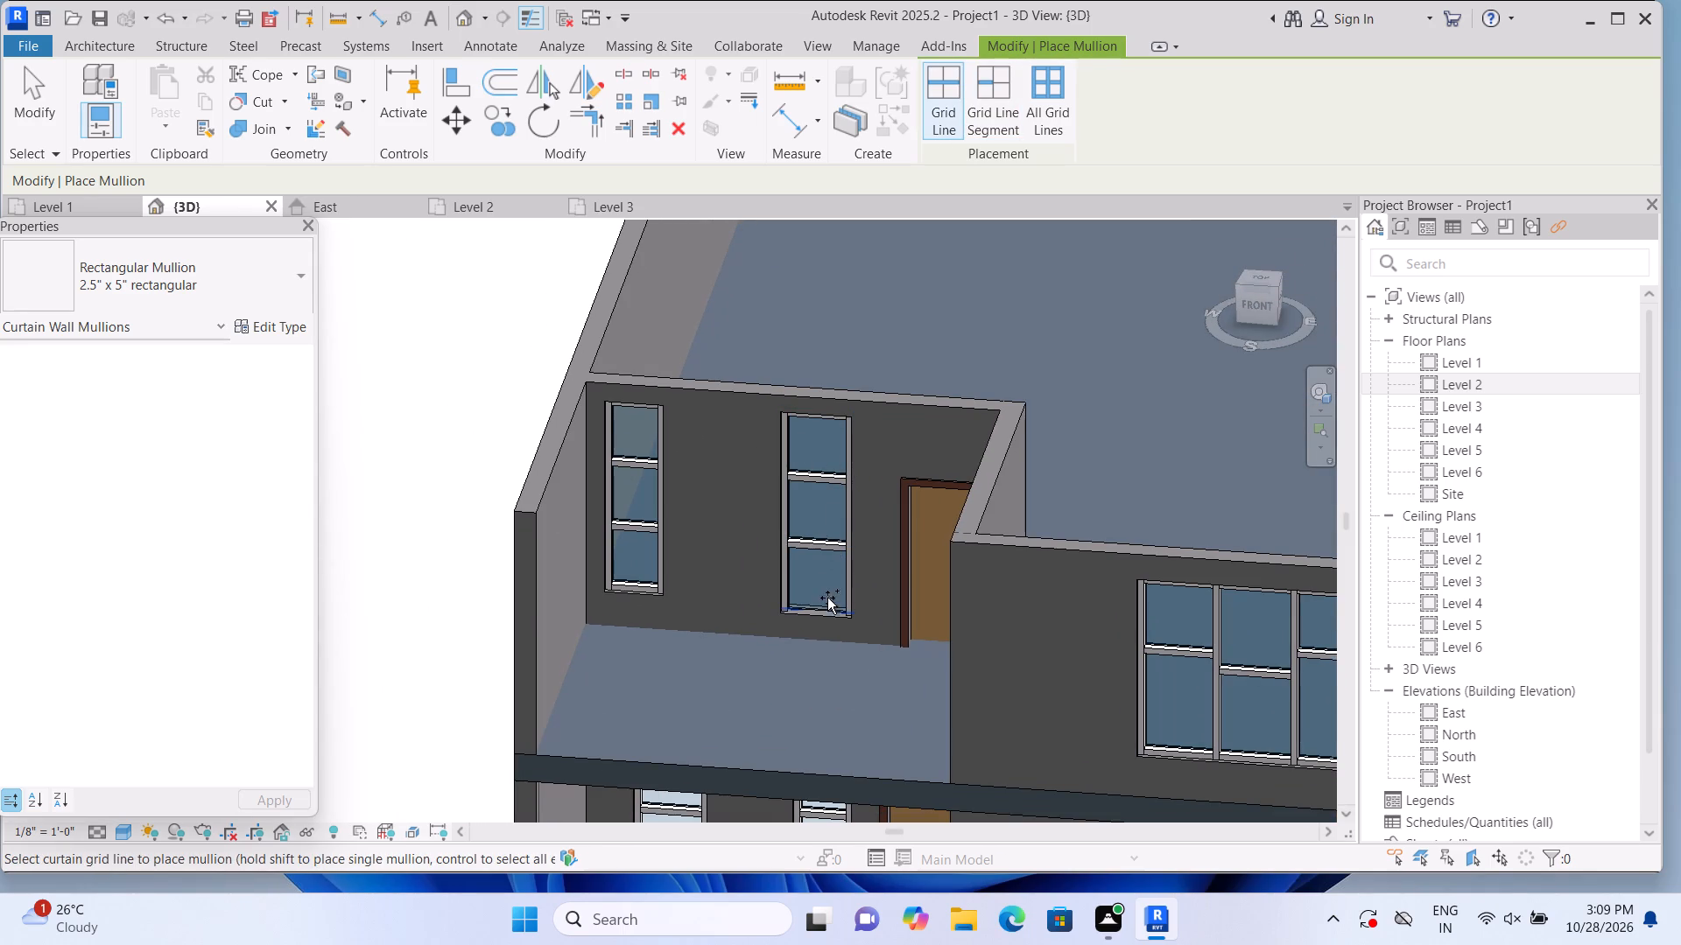
{"action": "left_click", "coordinate": [826, 607]}
{"action": "key", "text": "Escape"}
Raise the recess's Level 2 single-flush door to a sill height of 1'-0".
{"action": "left_click", "coordinate": [928, 597]}
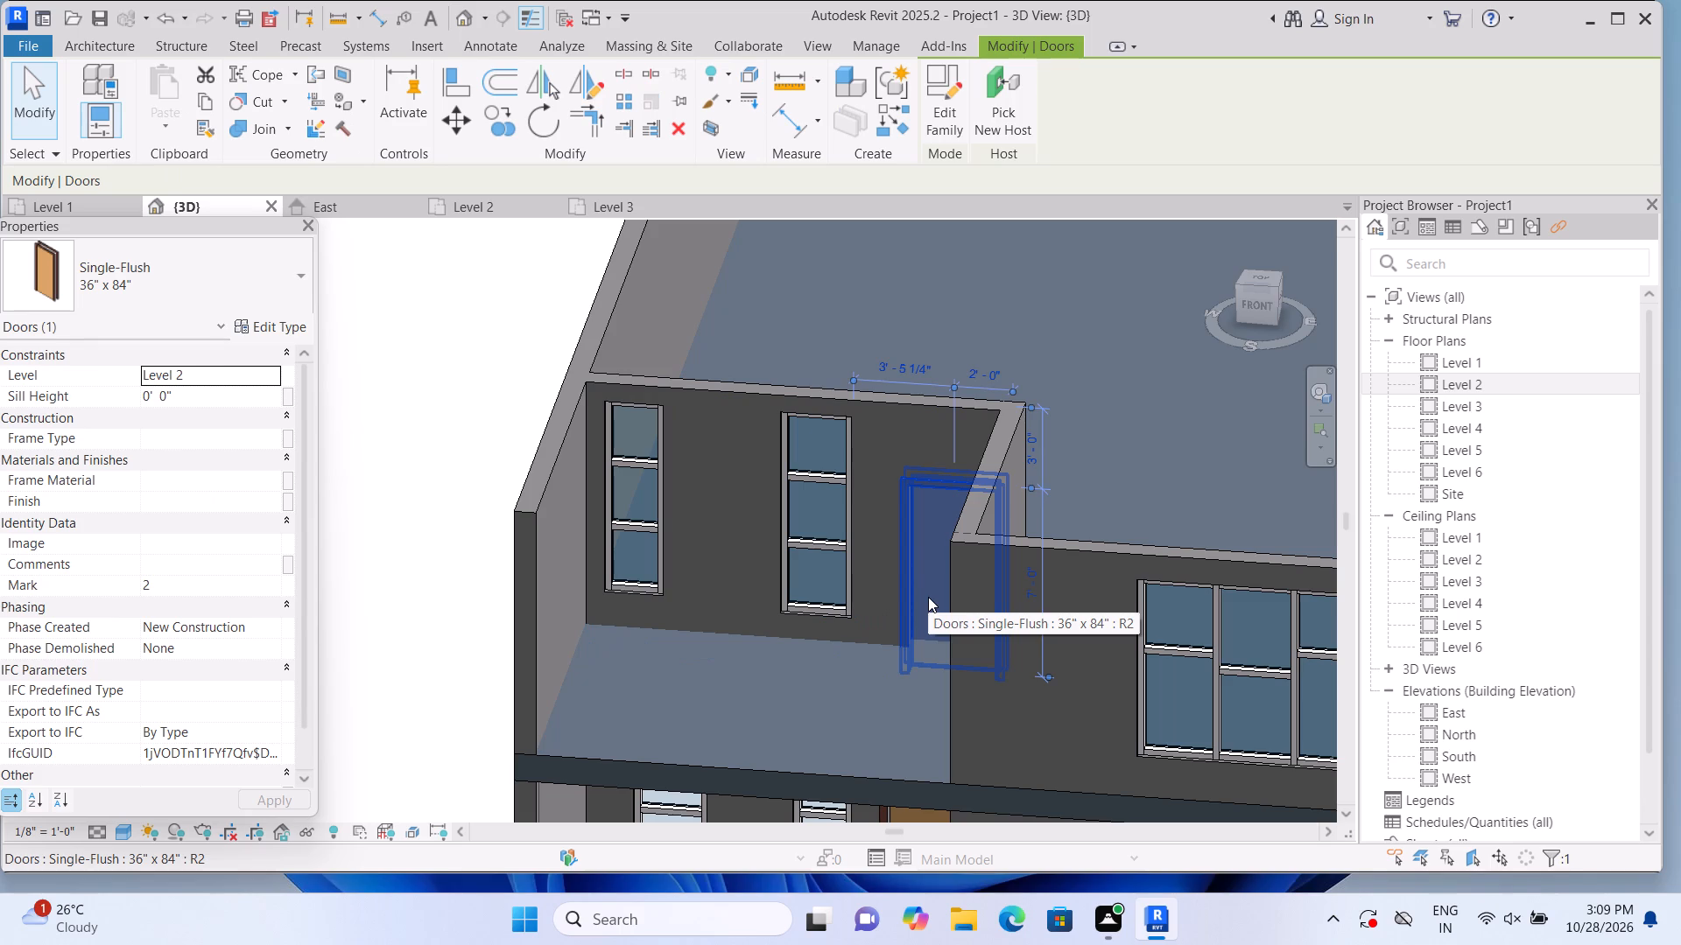
{"action": "key", "text": "Up"}
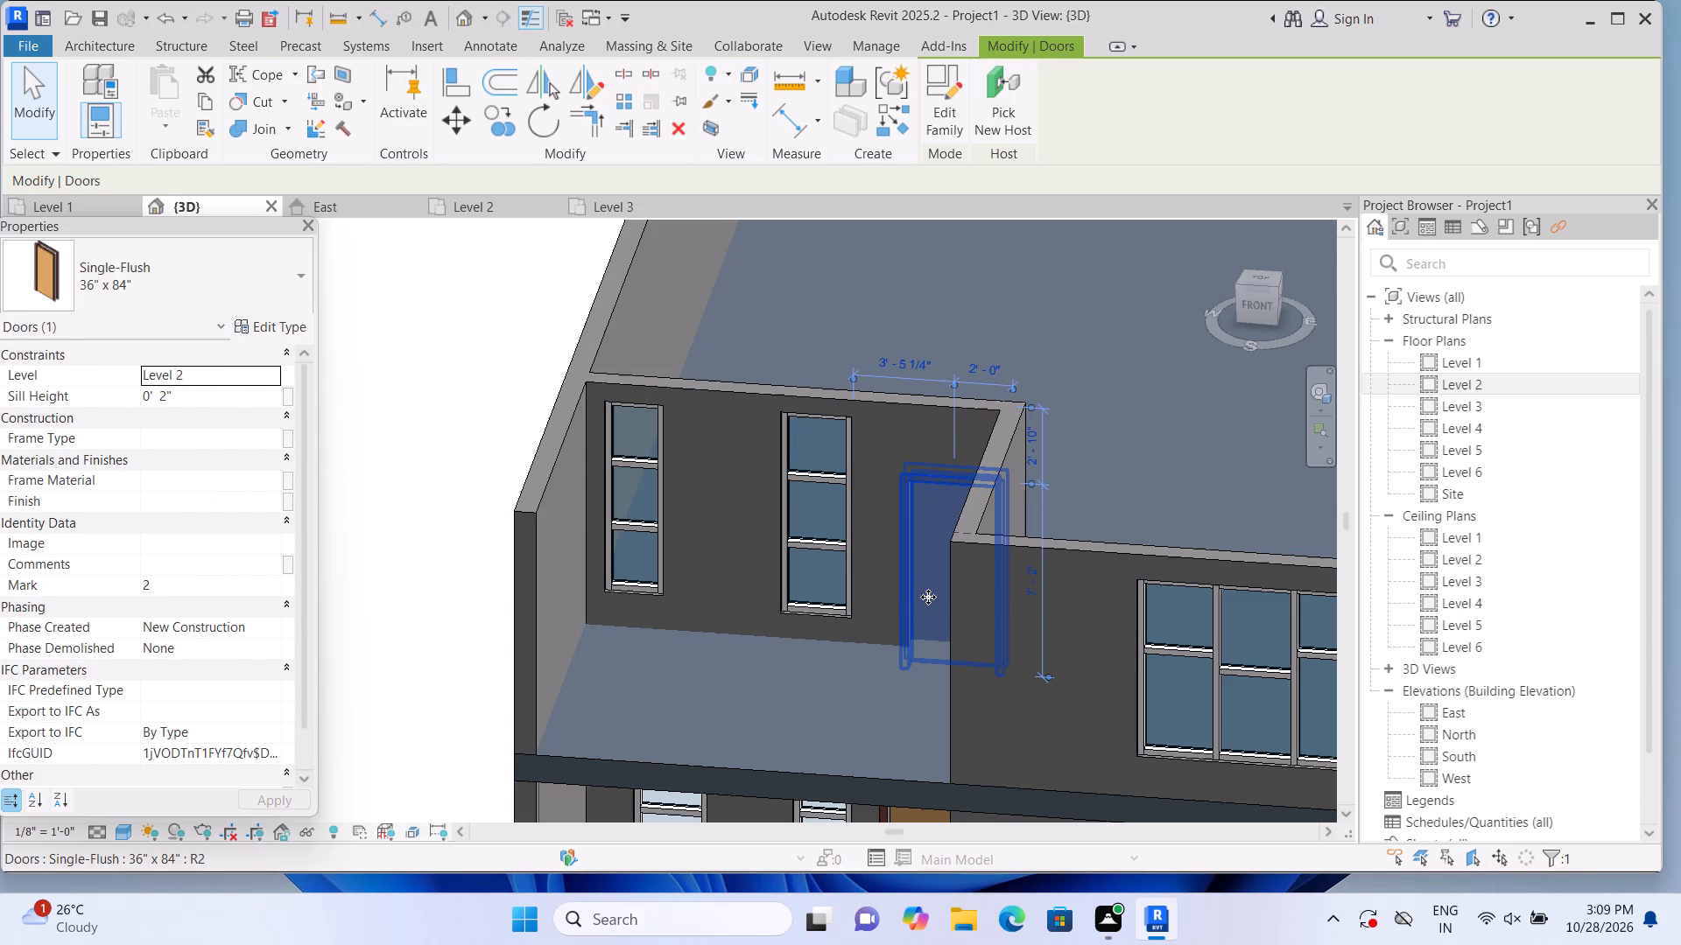
{"action": "key", "text": "Up"}
{"action": "key", "text": "Up"}
{"action": "key", "text": "Up"}
{"action": "key", "text": "Up"}
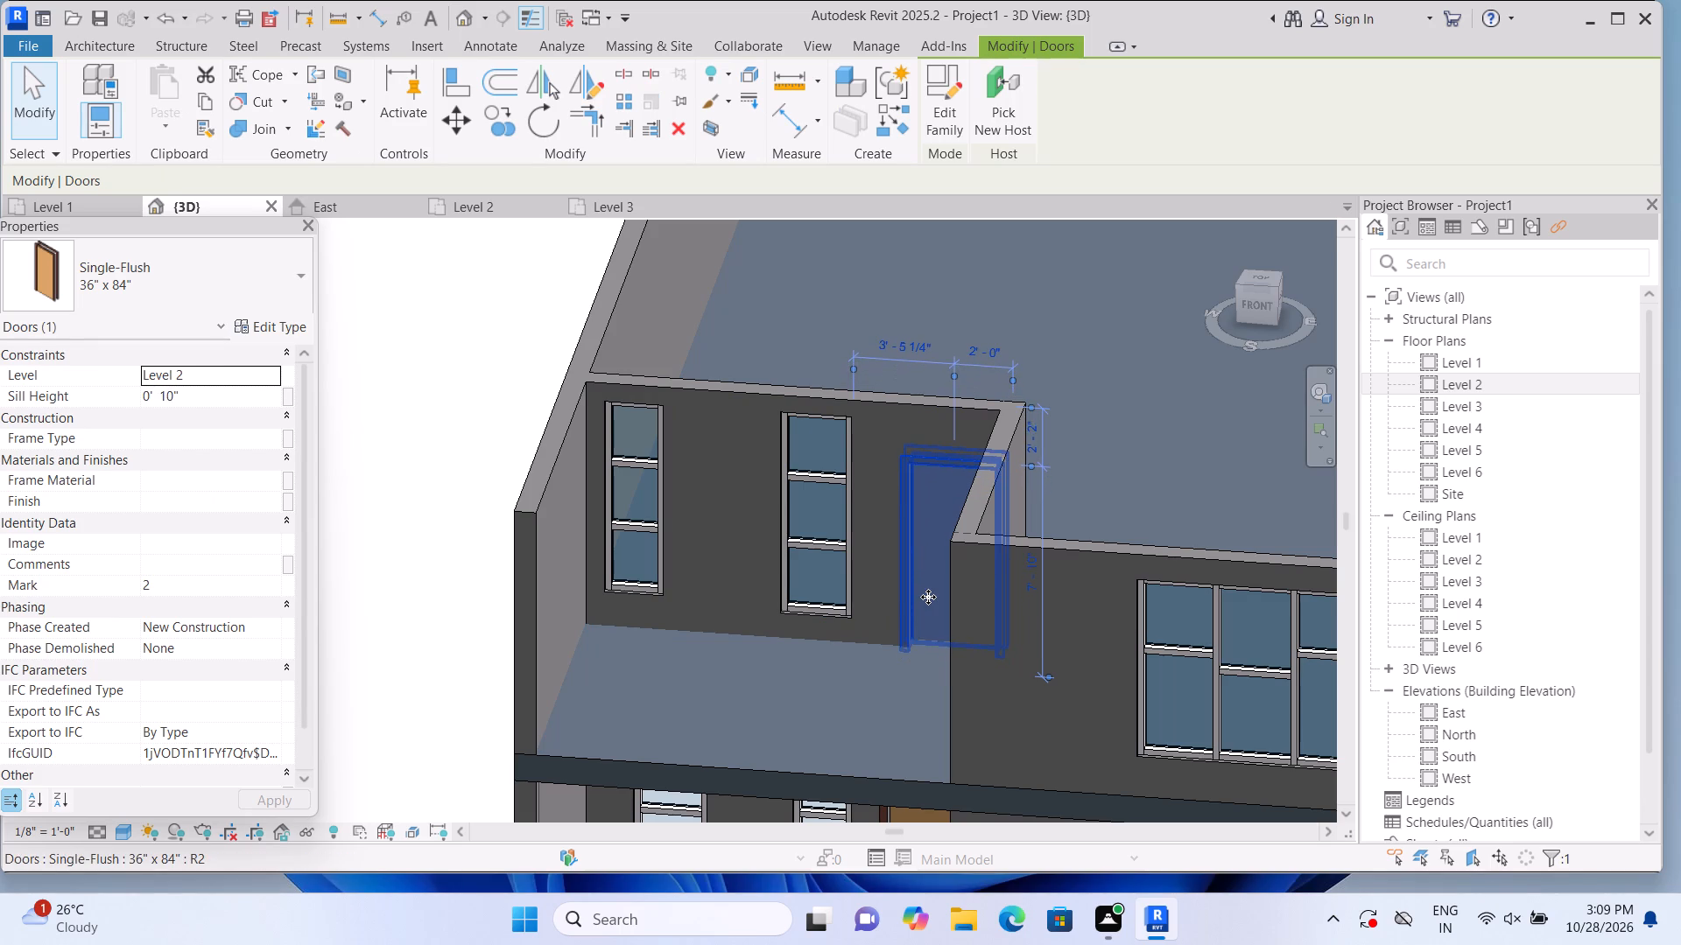
{"action": "key", "text": "Up"}
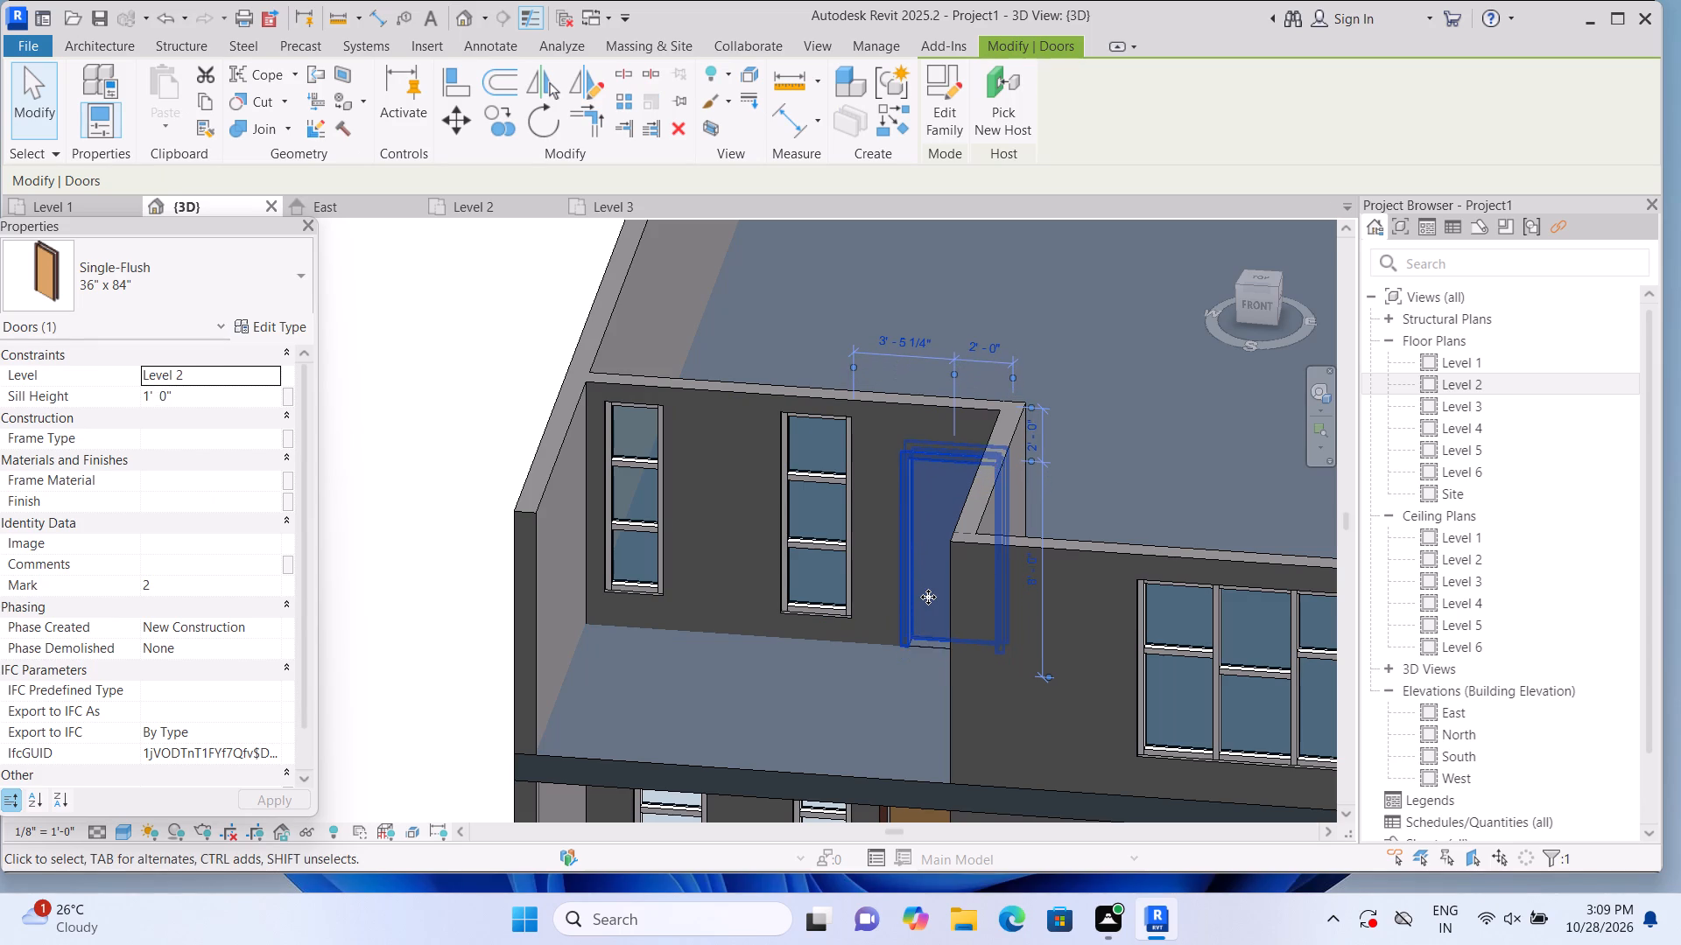
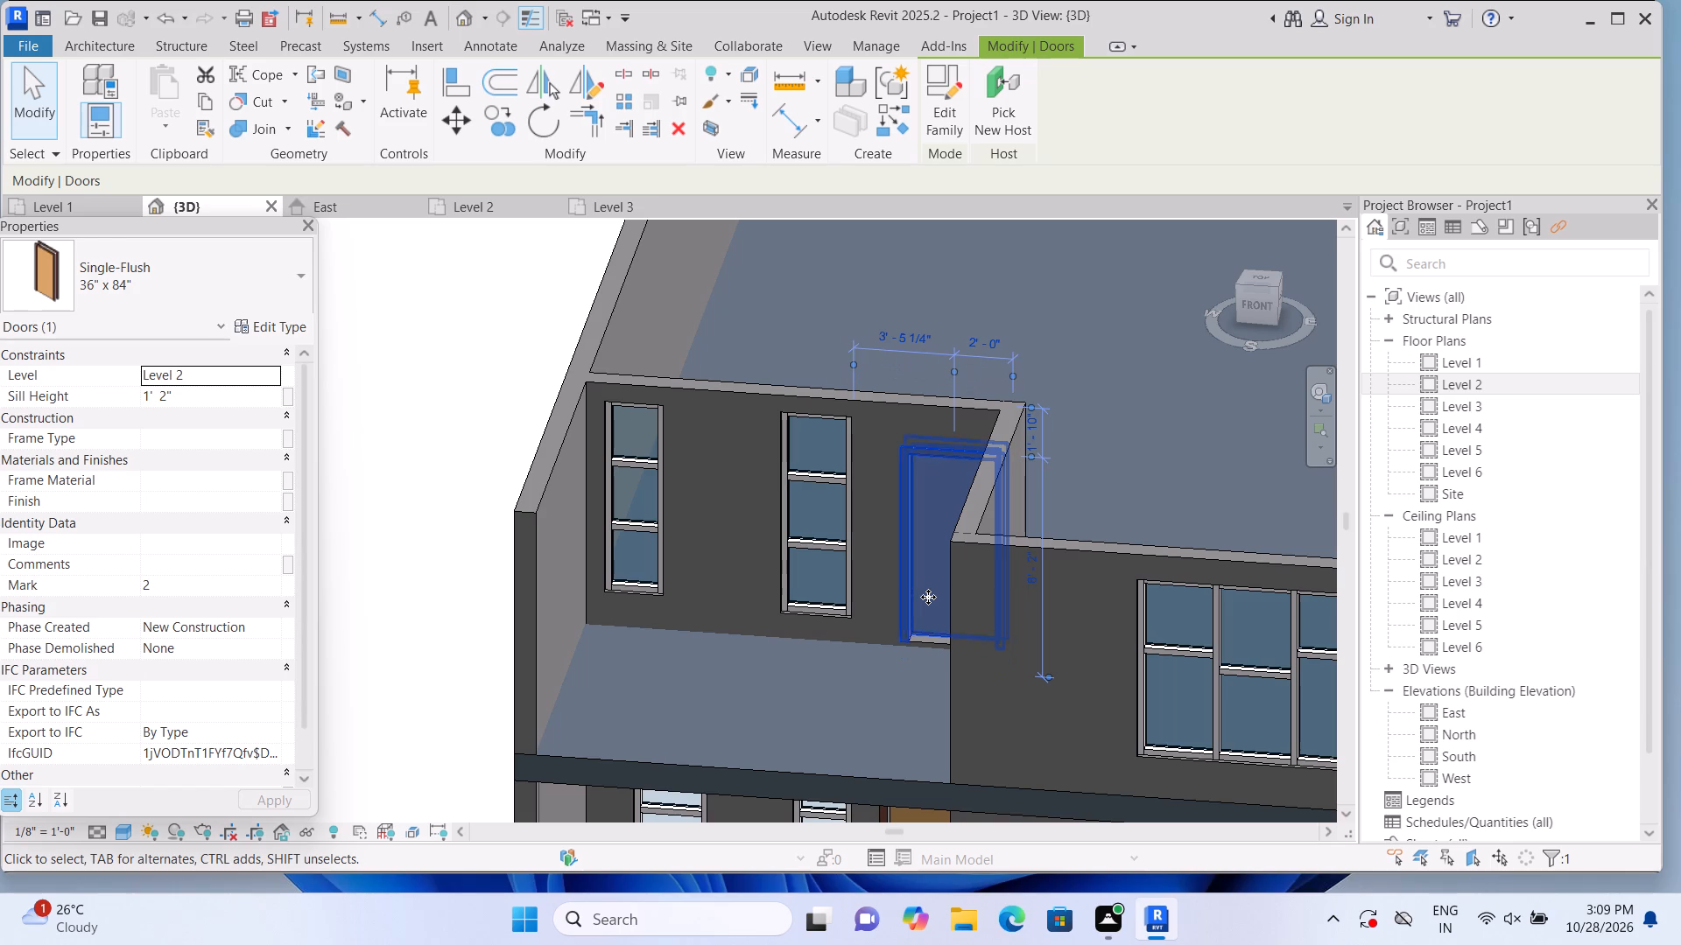
Nudge the recess's Level 2 single-flush door up to a sill height of 1'-6".
{"action": "key", "text": "Up"}
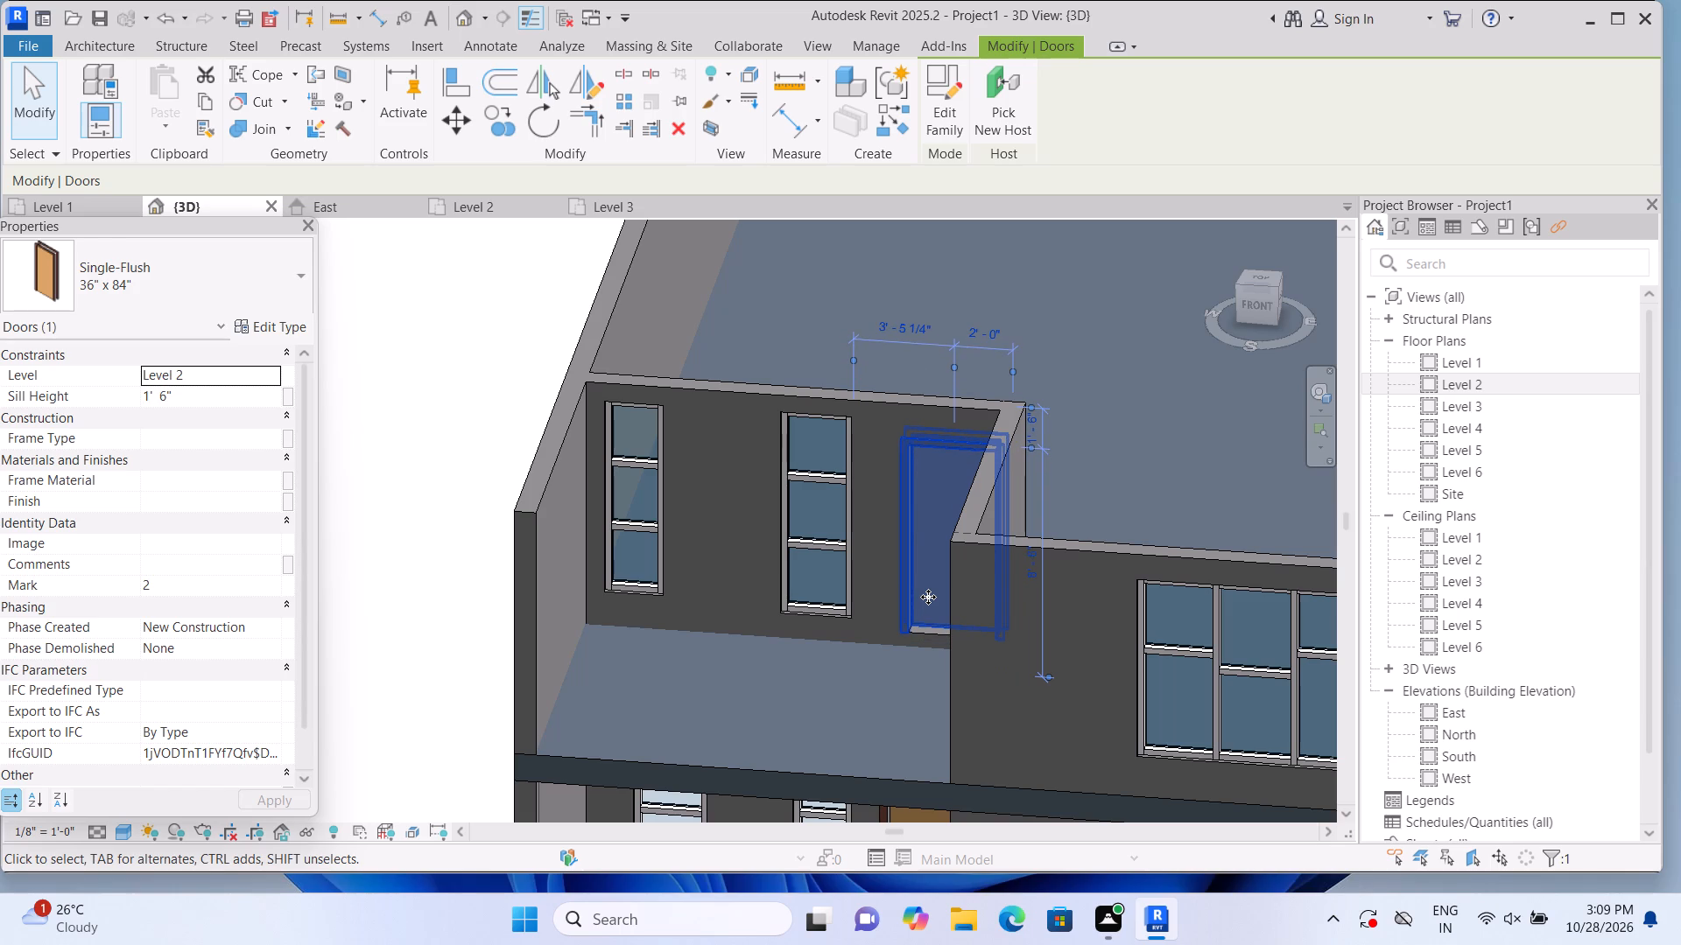
{"action": "key", "text": "Escape"}
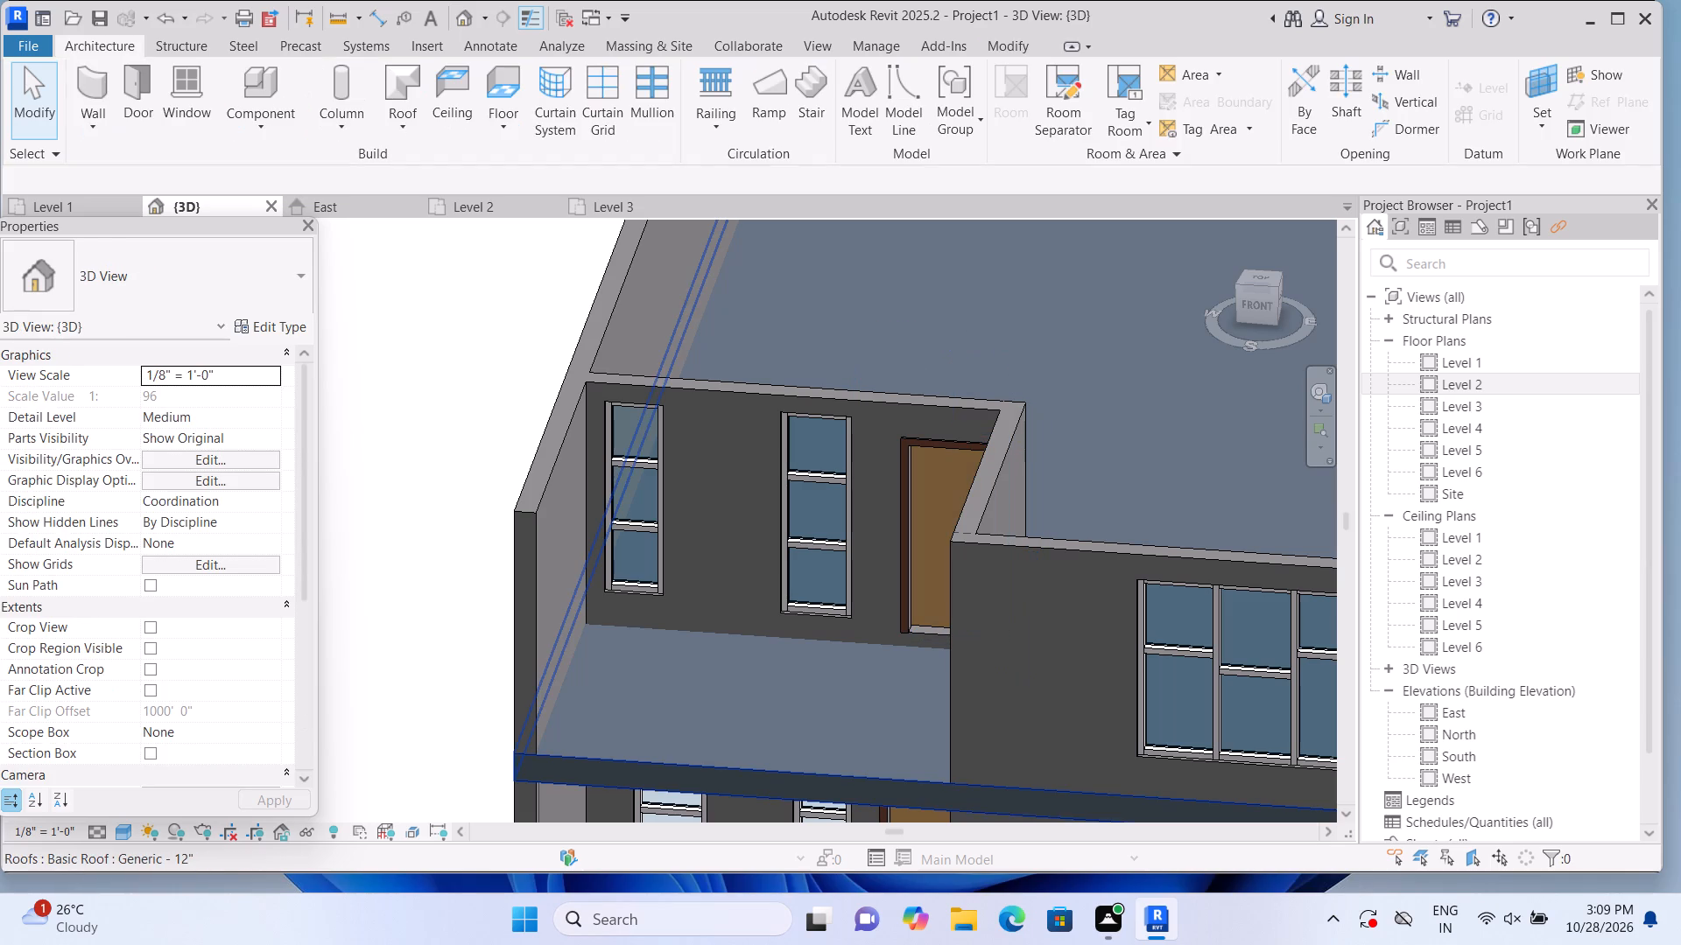
On Level 3, create a Generic - 12" footprint roof with a rectangular boundary along the building's outer walls, all edges sloping 9"/12".
{"action": "scroll", "coordinate": [390, 751], "scroll_direction": "down", "scroll_amount": 4}
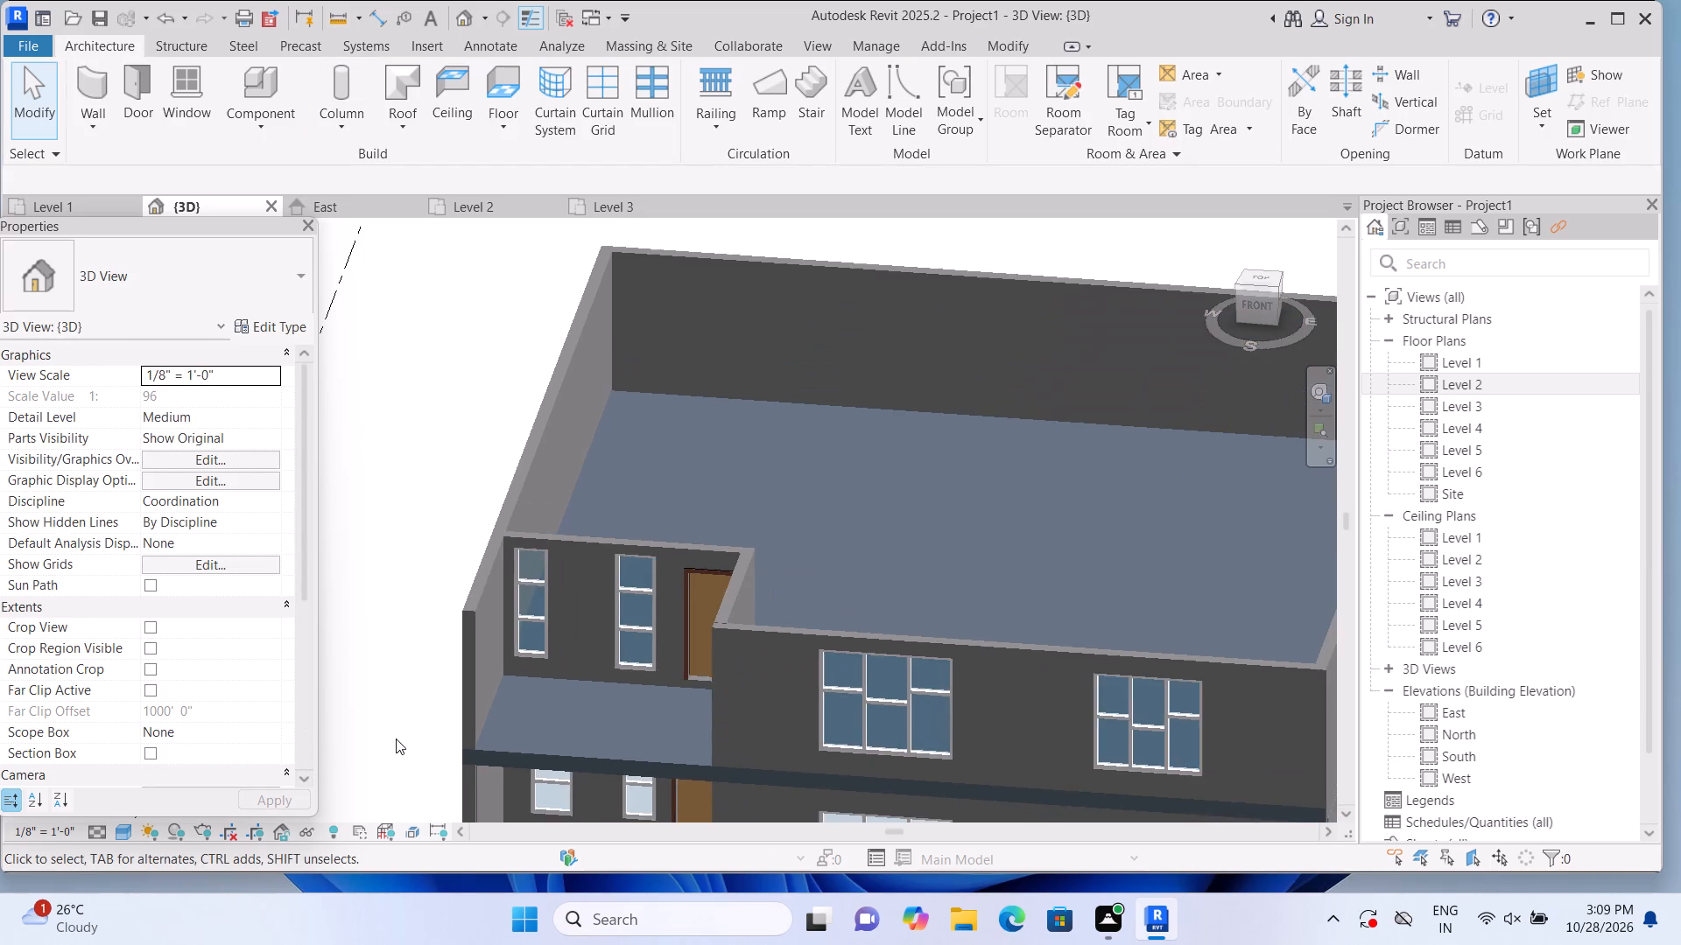
{"action": "scroll", "coordinate": [394, 729], "scroll_direction": "down", "scroll_amount": 2}
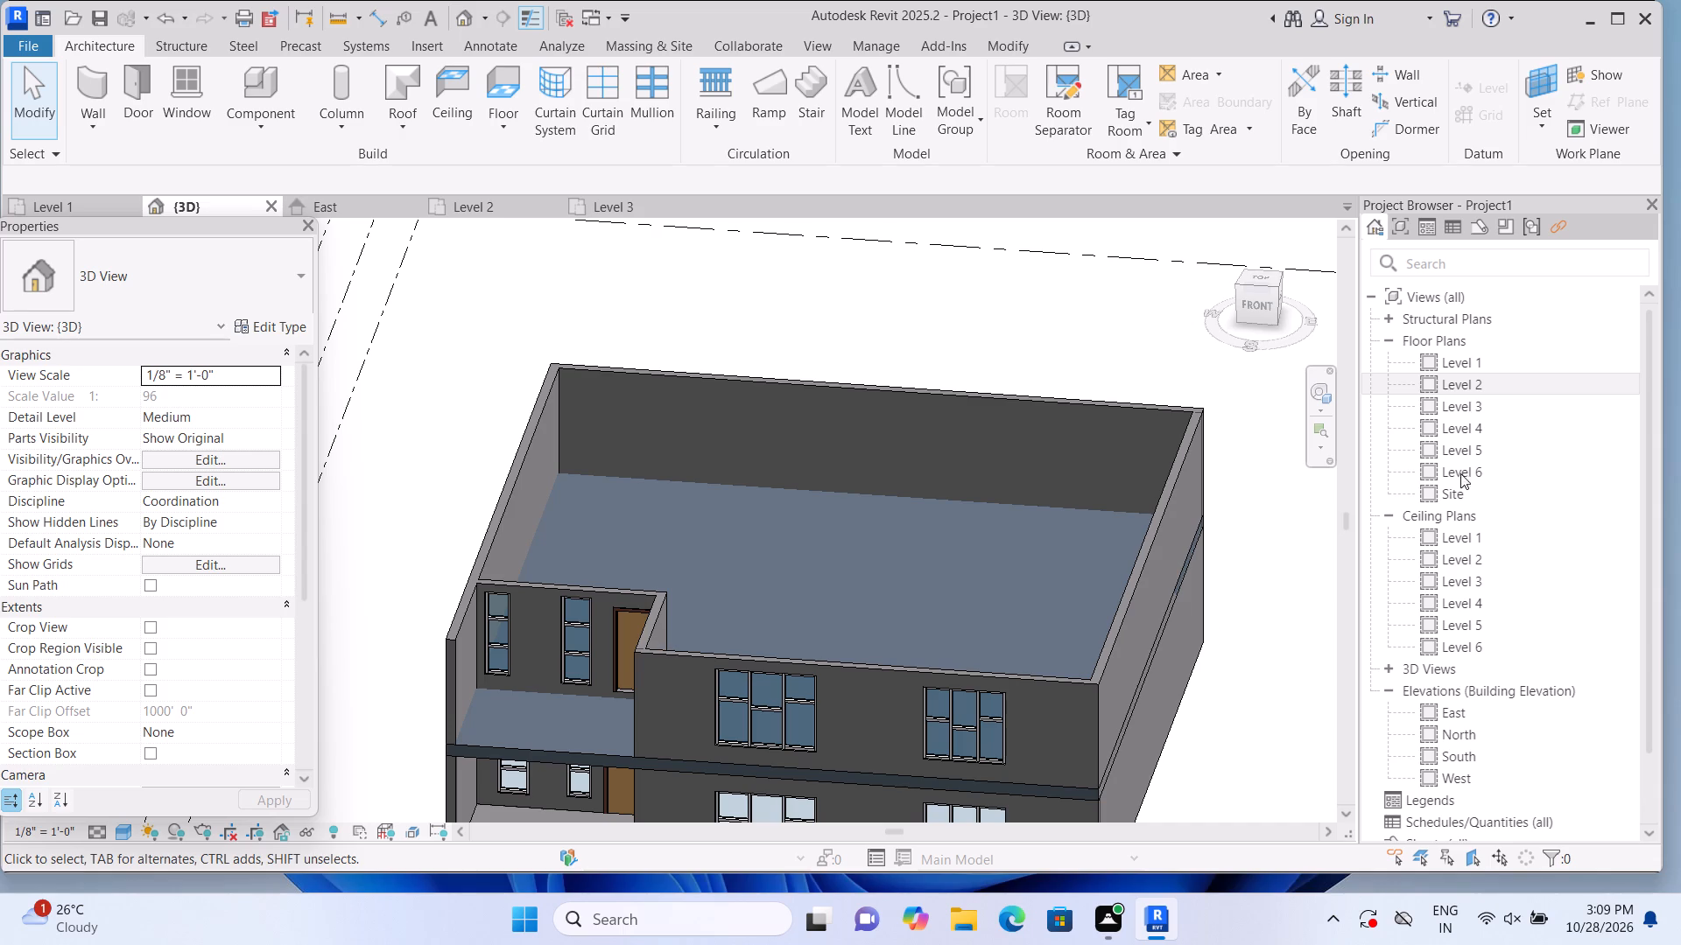
{"action": "double_click", "coordinate": [1424, 400]}
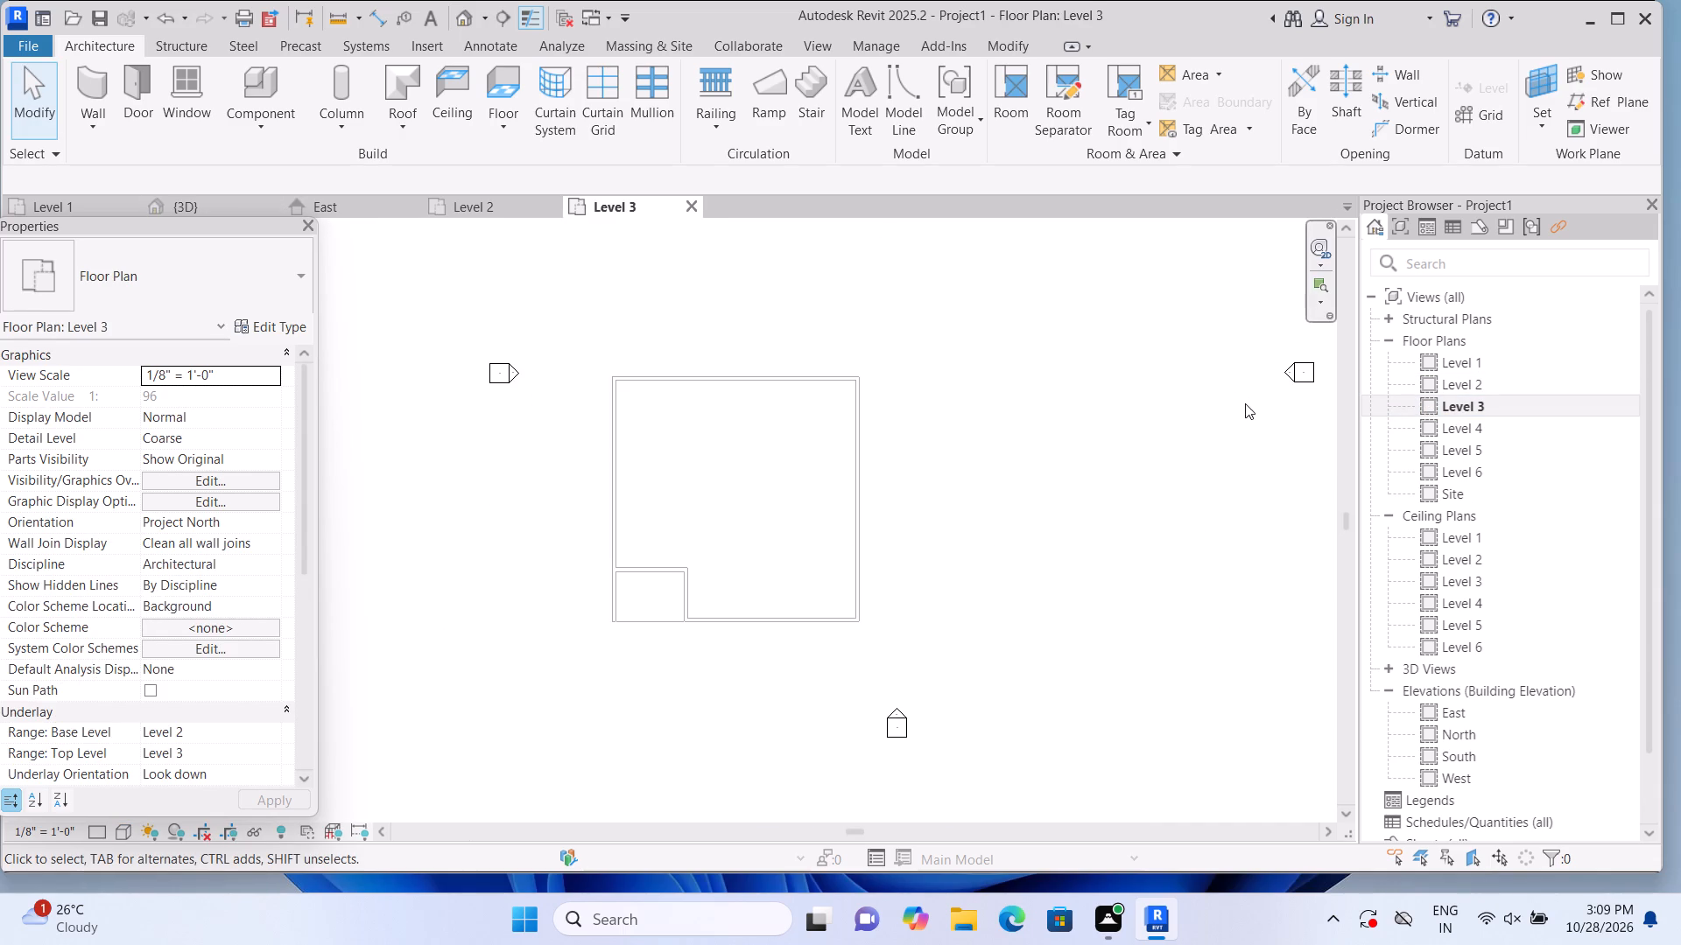
{"action": "scroll", "coordinate": [1243, 408], "scroll_direction": "up", "scroll_amount": 1}
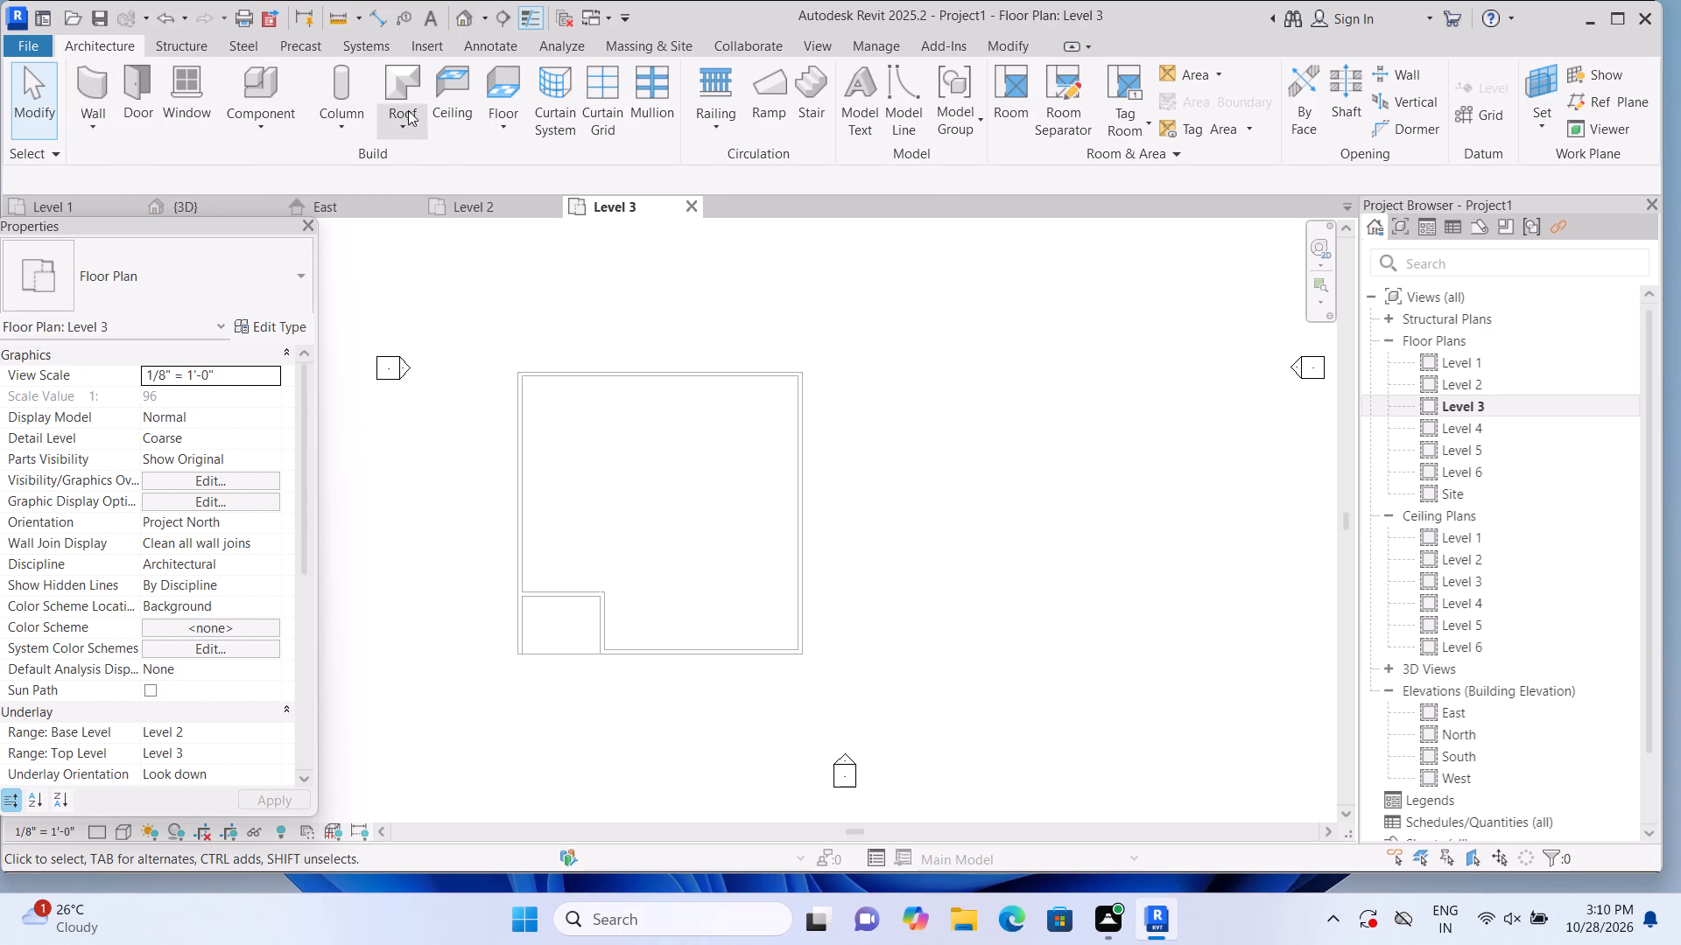
{"action": "left_click", "coordinate": [396, 130]}
{"action": "left_click", "coordinate": [411, 164]}
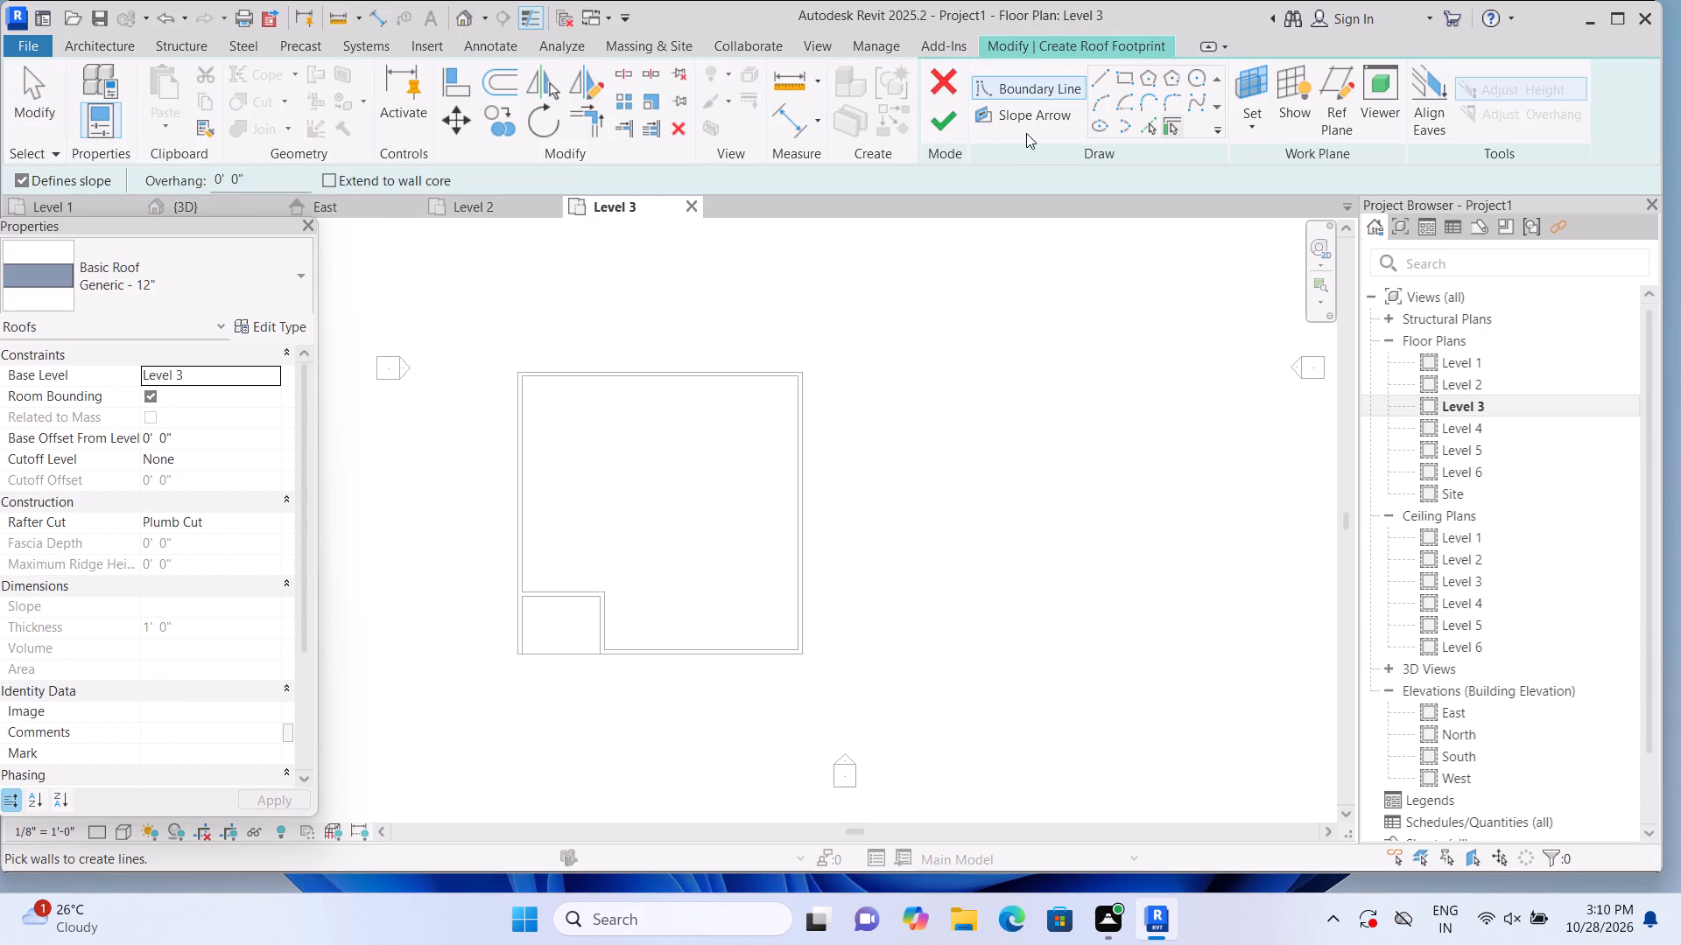
{"action": "left_click", "coordinate": [1118, 81]}
{"action": "scroll", "coordinate": [586, 408], "scroll_direction": "up", "scroll_amount": 3}
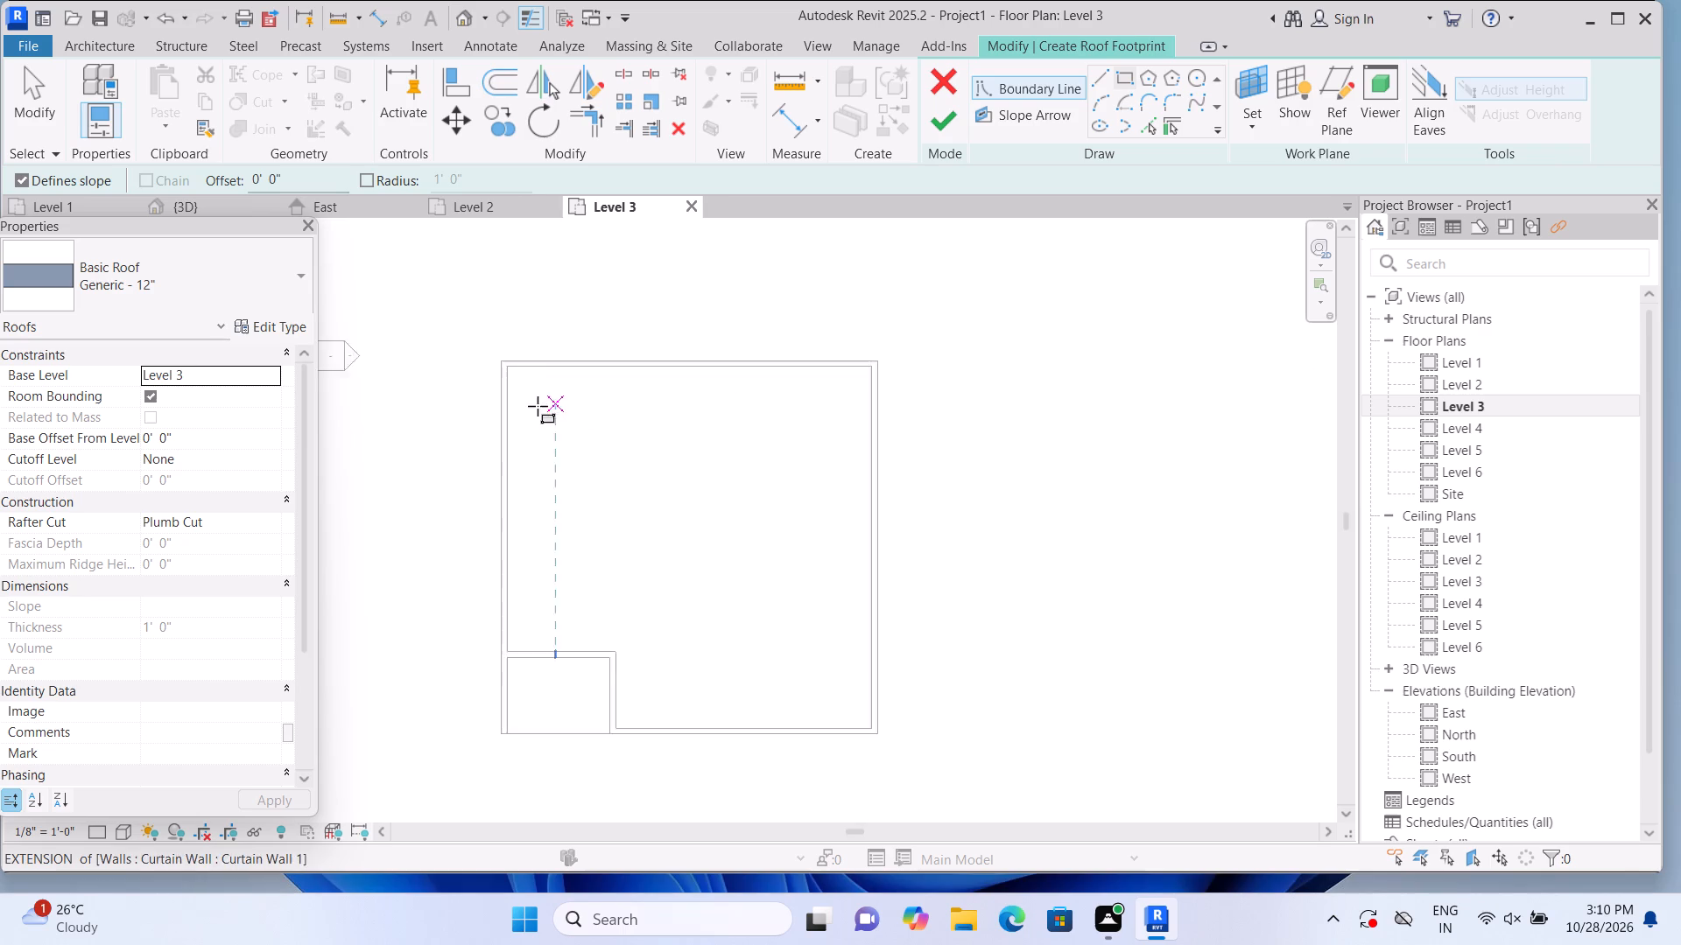
{"action": "left_click", "coordinate": [495, 351]}
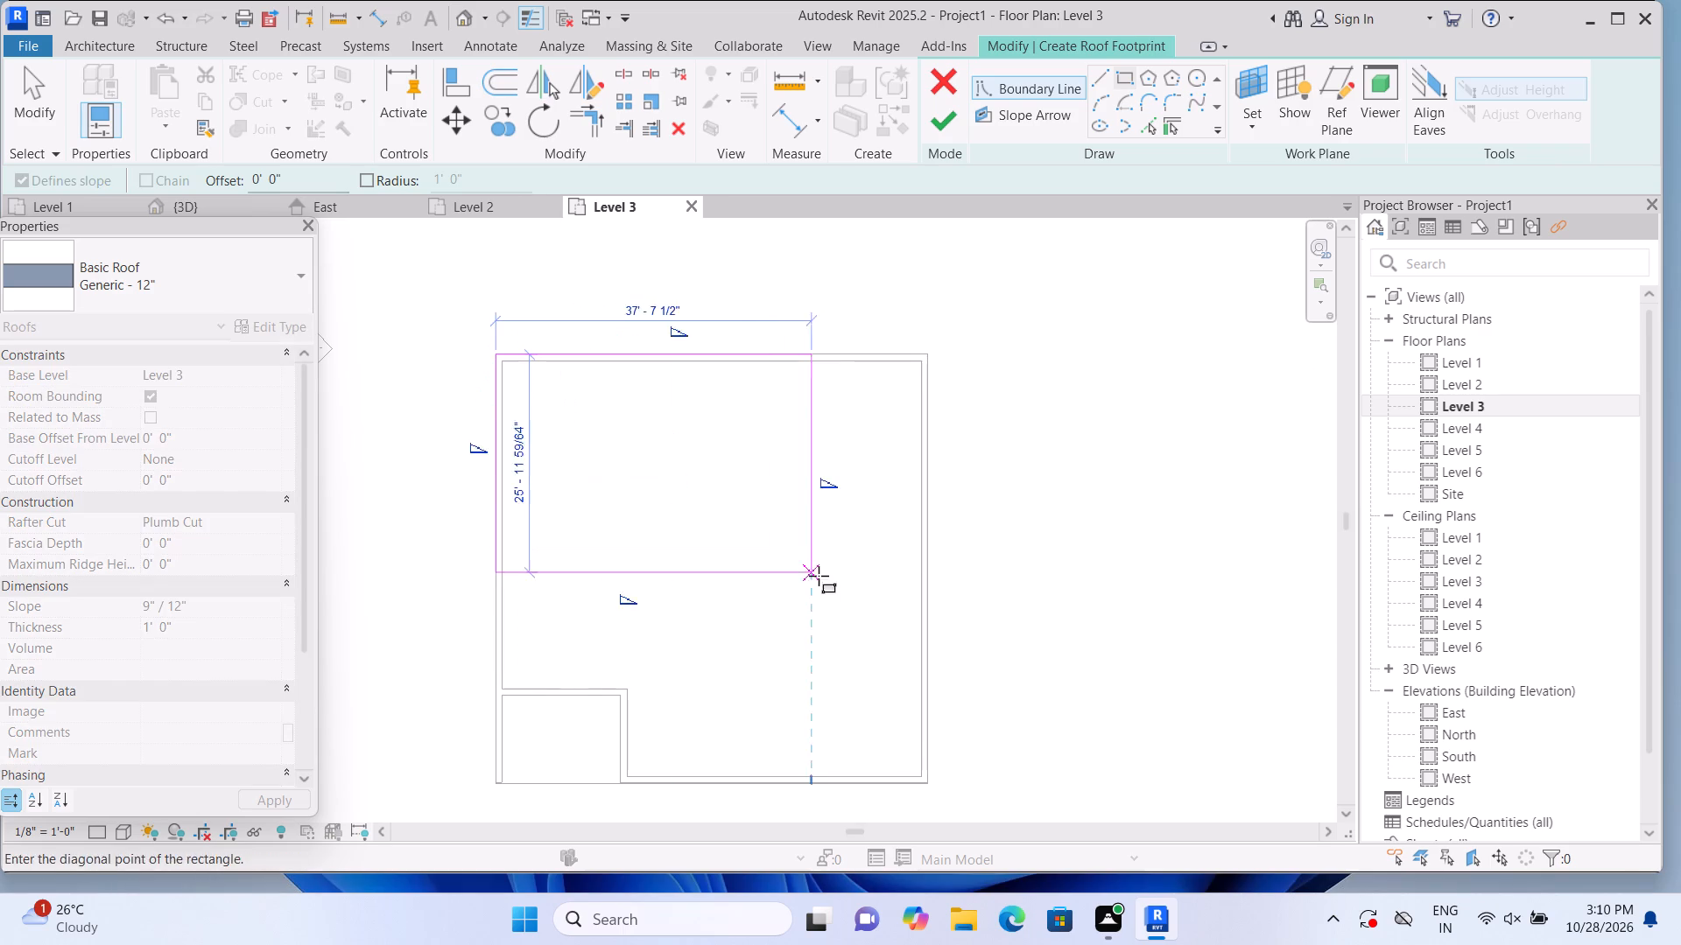
{"action": "left_click", "coordinate": [929, 788]}
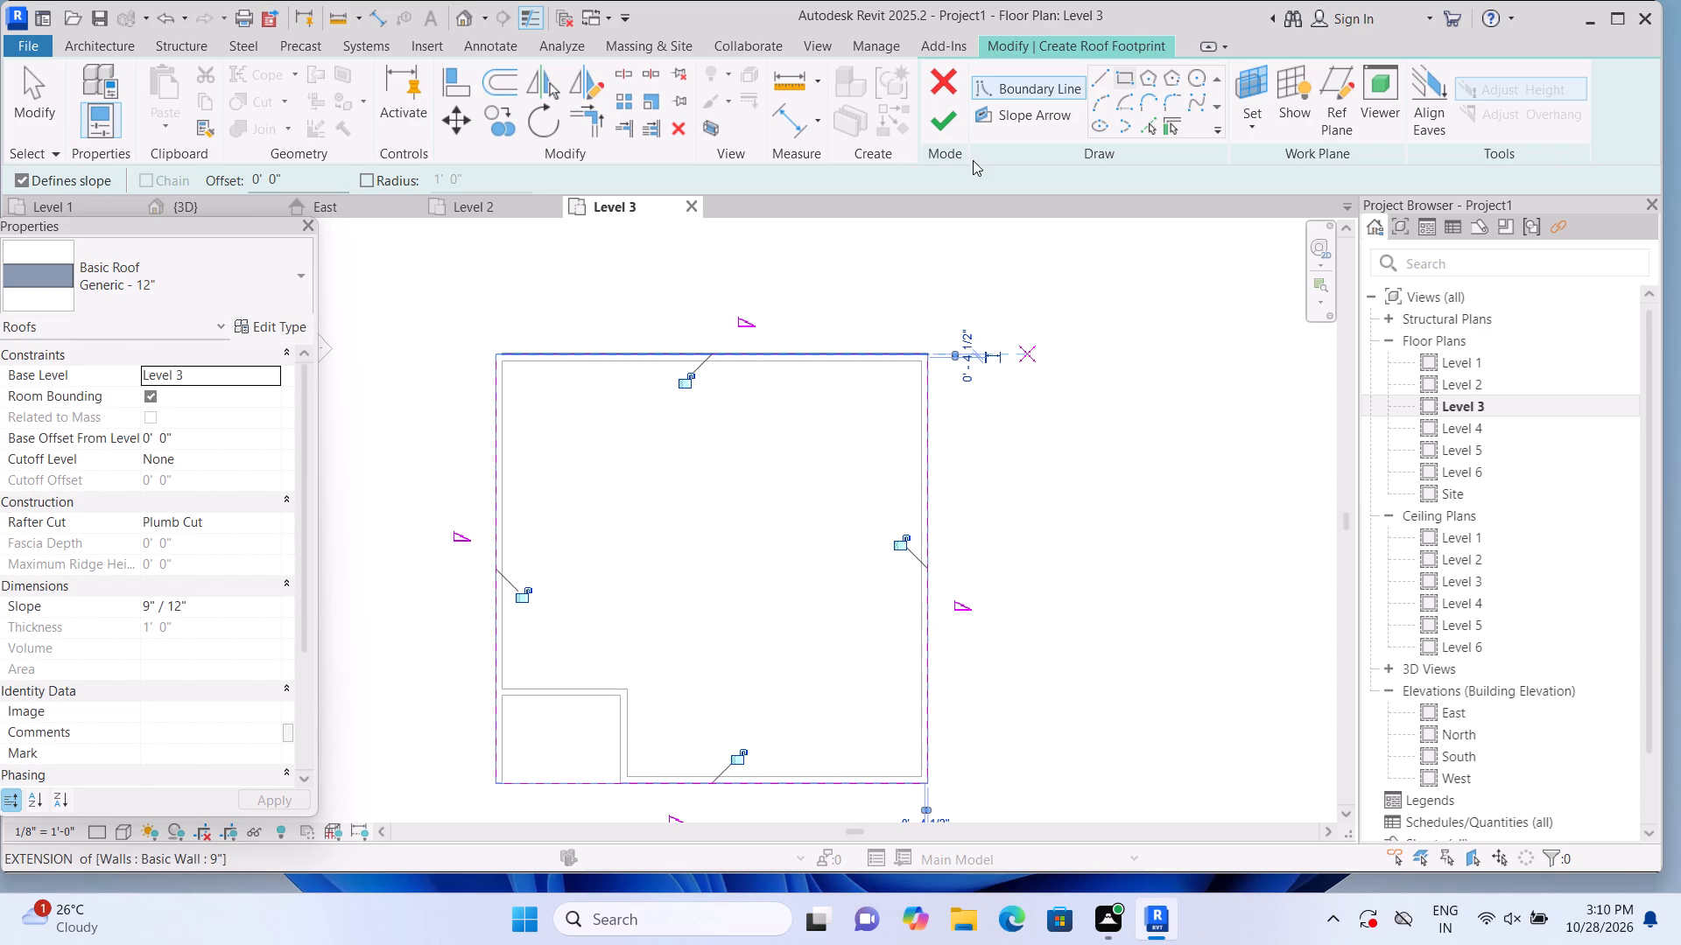
{"action": "left_click", "coordinate": [936, 136]}
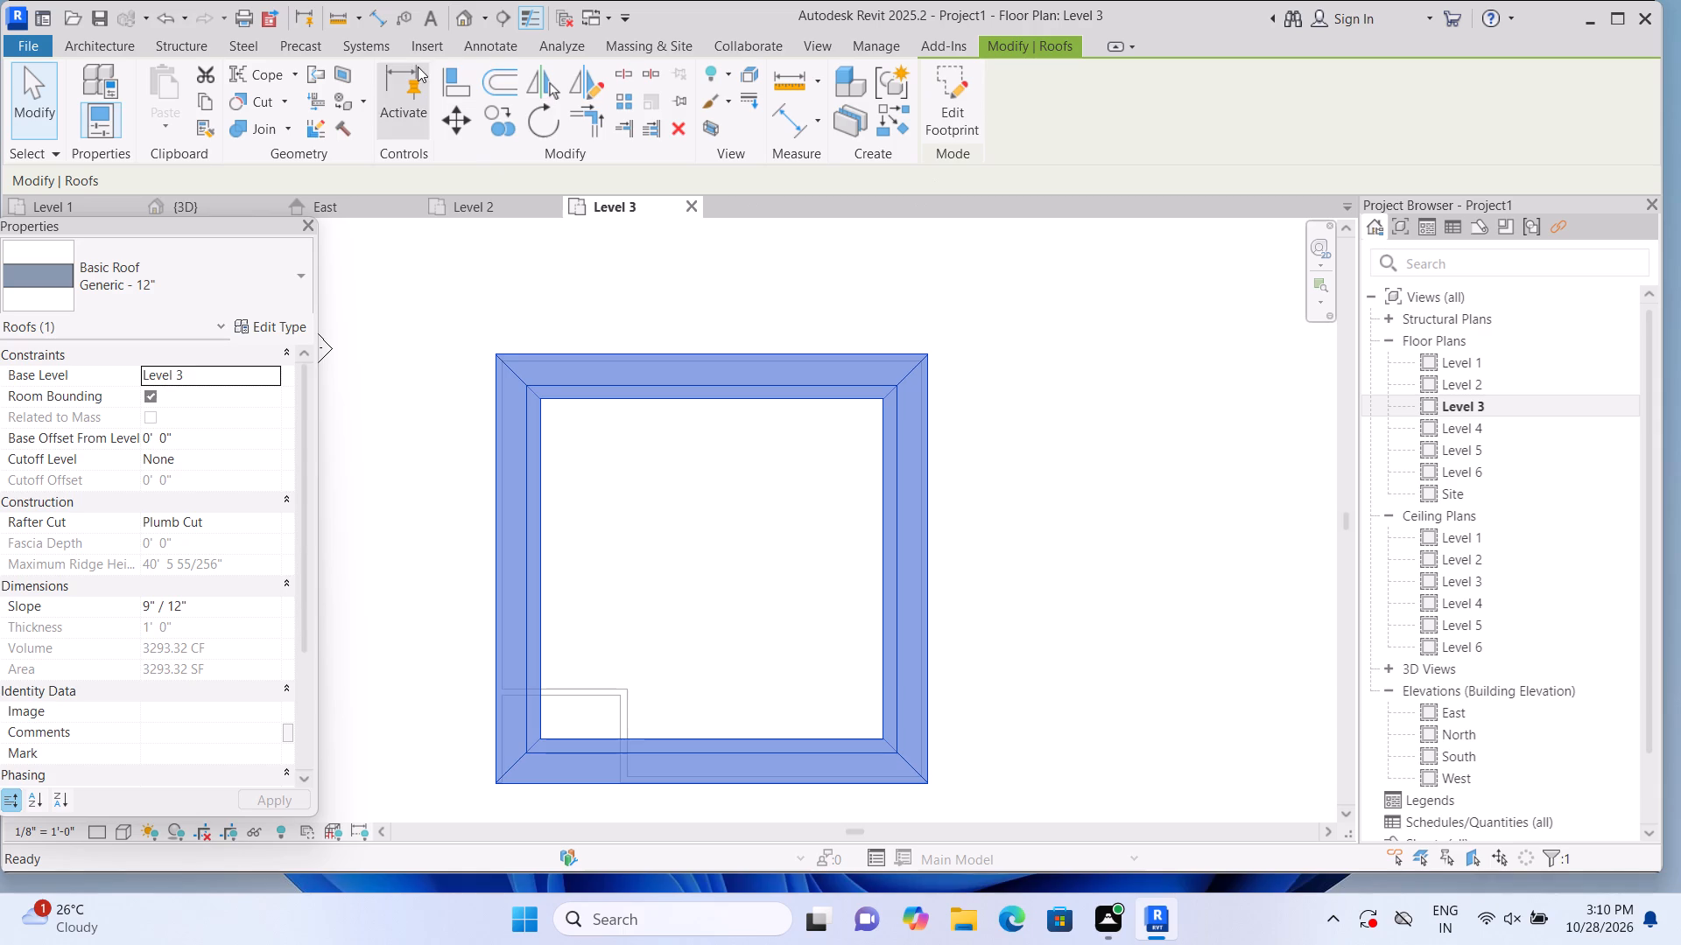
Examine the hip roof and the front and side facades of the building in the 3D view.
{"action": "left_click", "coordinate": [469, 19]}
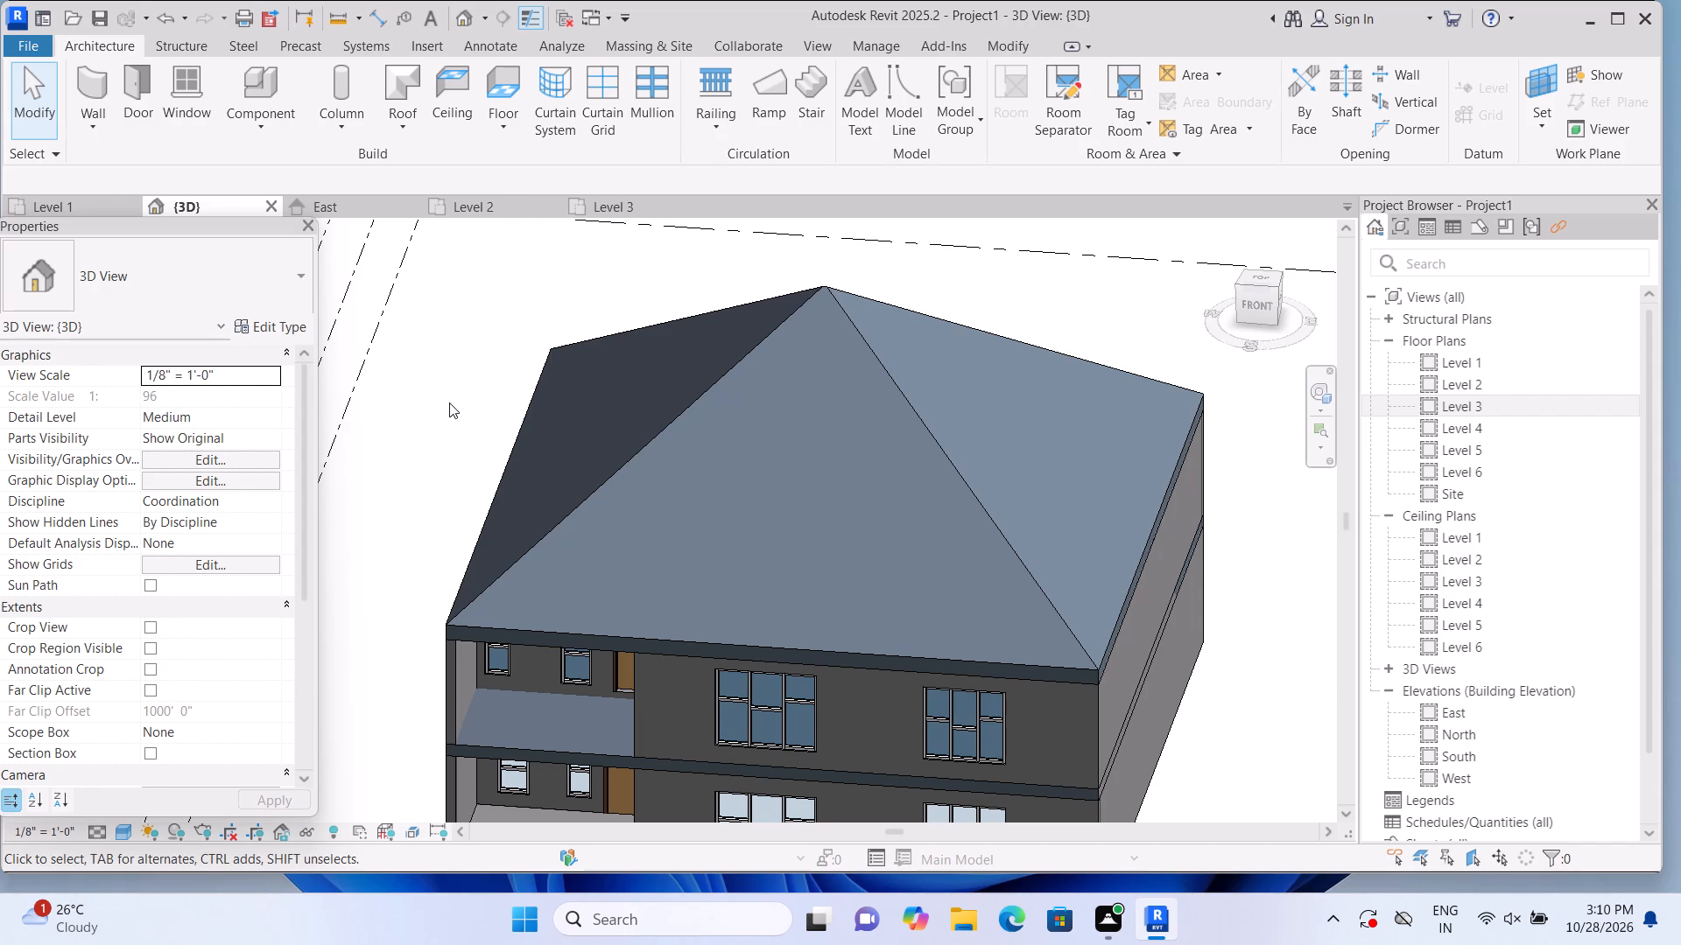
{"action": "scroll", "coordinate": [1257, 809], "scroll_direction": "down", "scroll_amount": 1}
{"action": "scroll", "coordinate": [1209, 718], "scroll_direction": "down", "scroll_amount": 2}
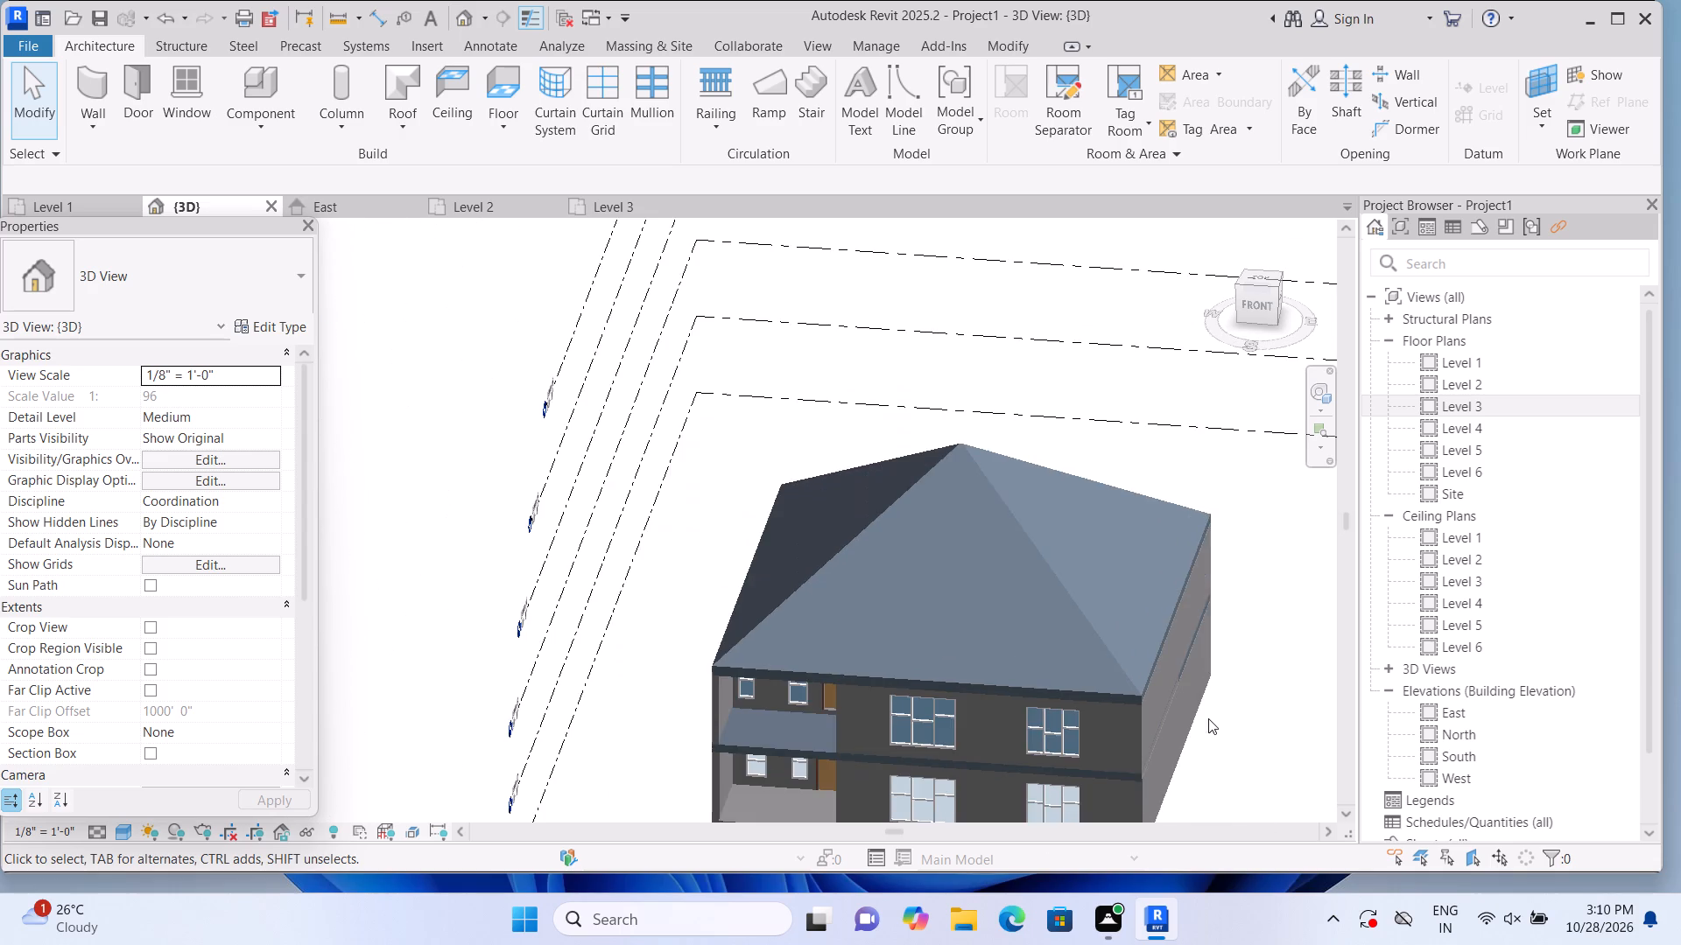
{"action": "middle_click_drag", "start_coordinate": [1192, 707], "coordinate": [1086, 584]}
{"action": "scroll", "coordinate": [1106, 642], "scroll_direction": "up", "scroll_amount": 1}
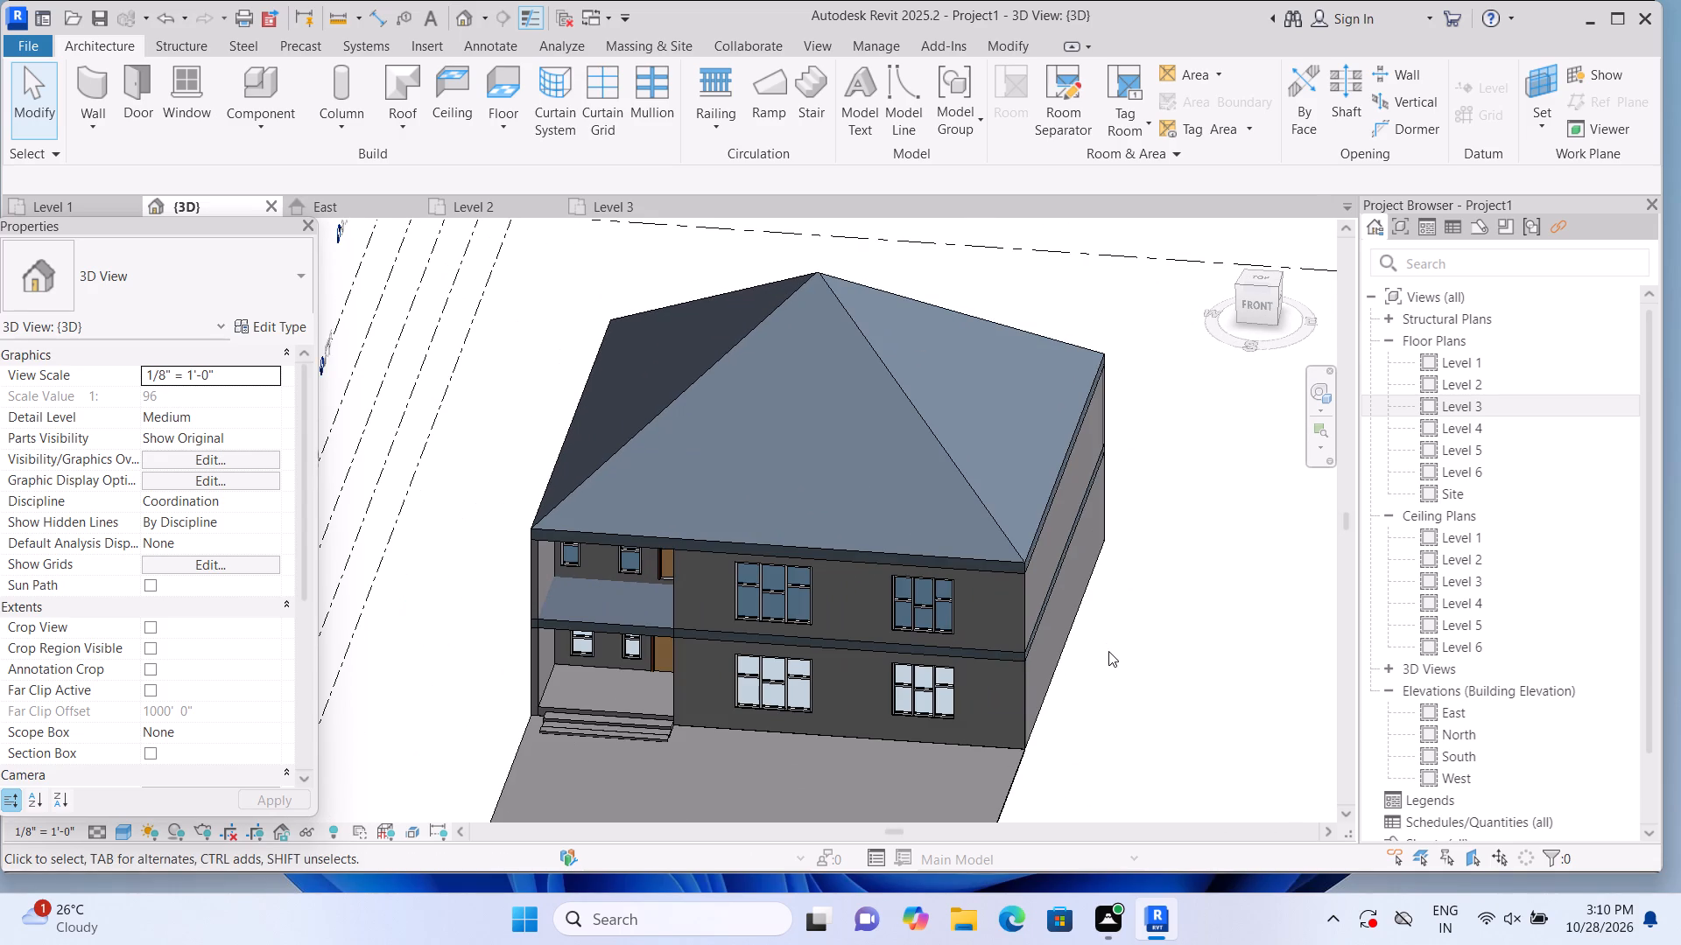
{"action": "scroll", "coordinate": [1108, 651], "scroll_direction": "up", "scroll_amount": 1}
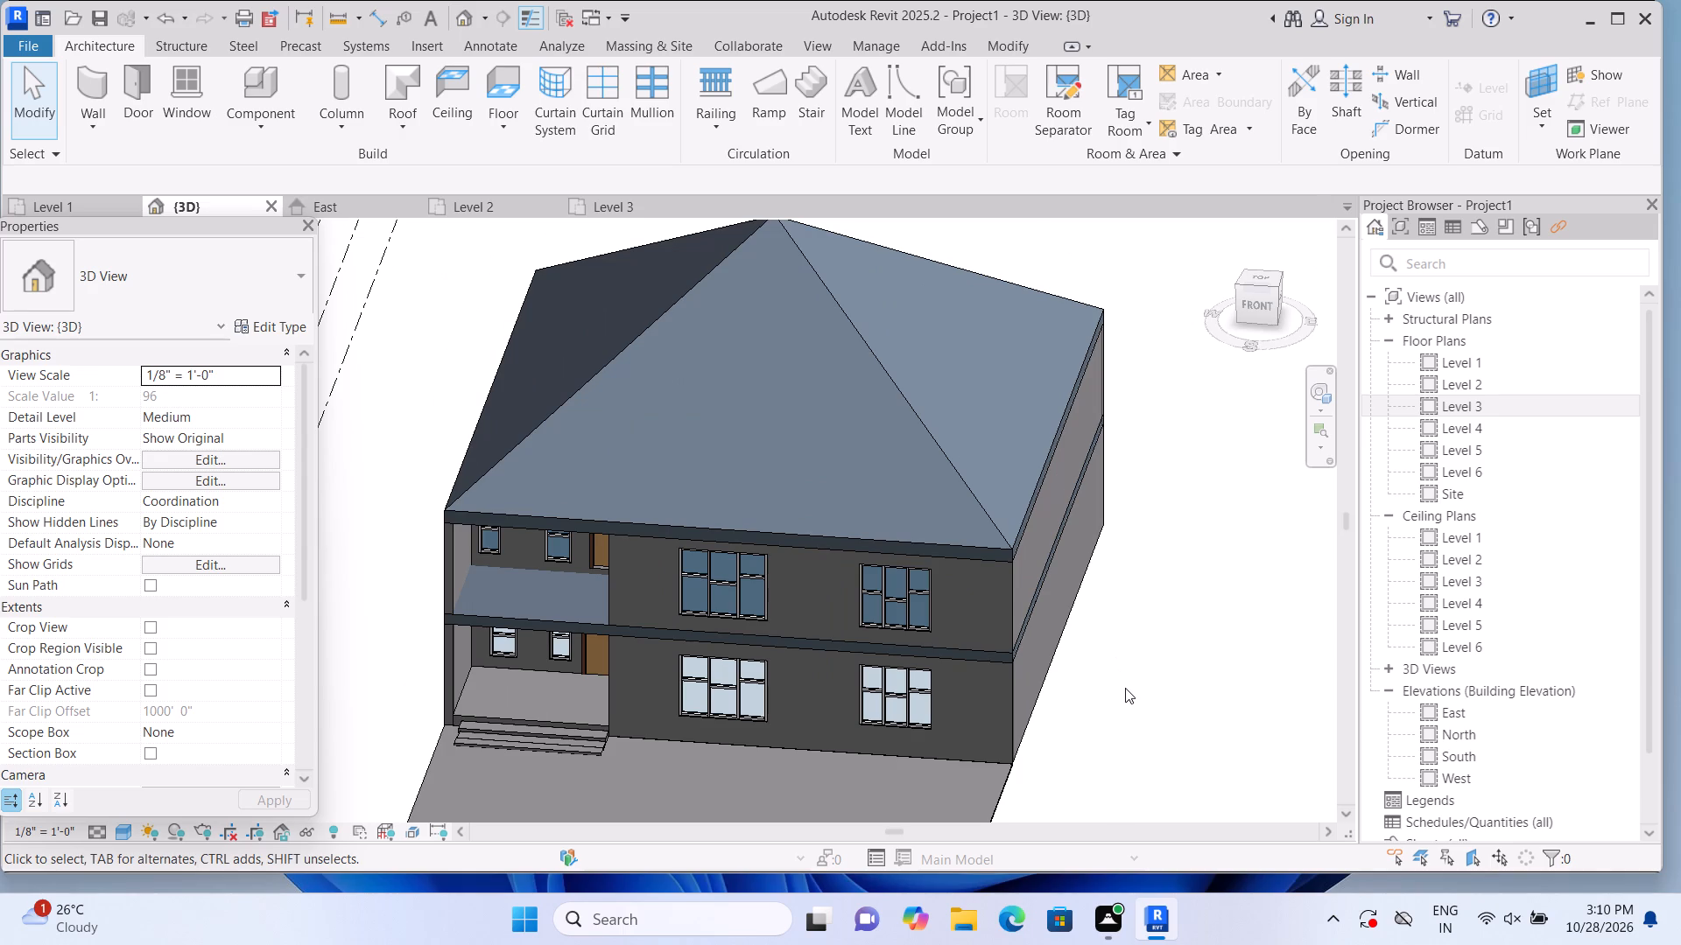
{"action": "middle_click_drag", "start_coordinate": [1125, 688], "coordinate": [1108, 618], "text": "shift"}
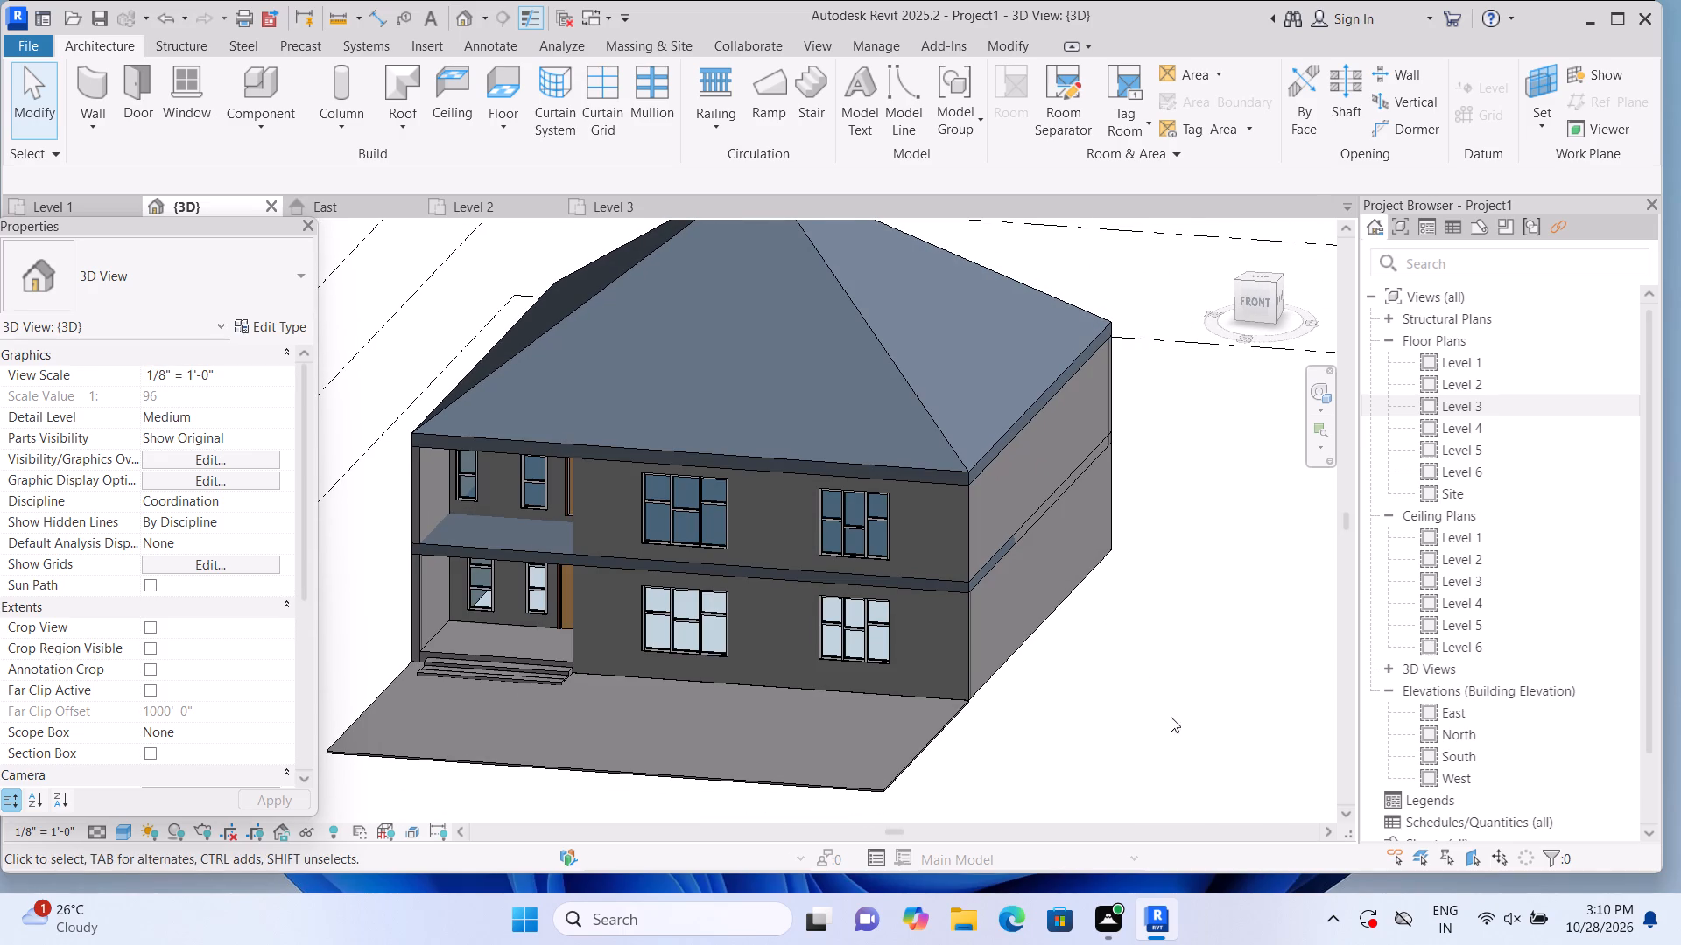
{"action": "middle_click", "coordinate": [1157, 805]}
{"action": "middle_click_drag", "start_coordinate": [1041, 698], "coordinate": [1168, 757]}
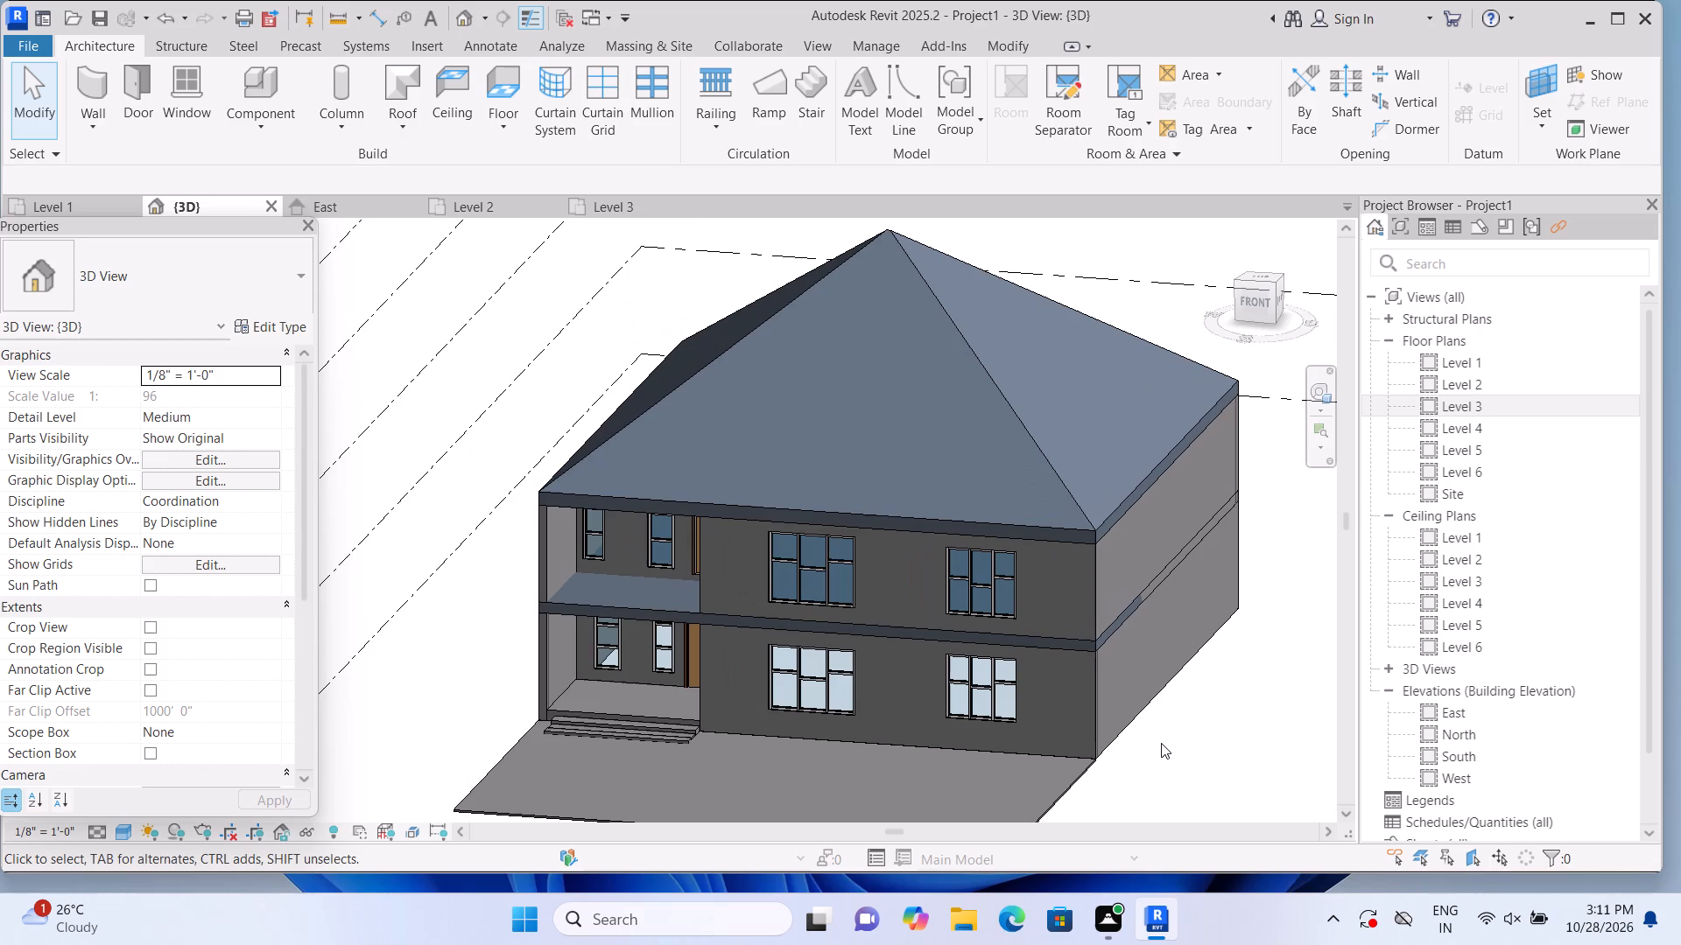
{"action": "scroll", "coordinate": [1159, 739], "scroll_direction": "up", "scroll_amount": 1}
{"action": "middle_click_drag", "start_coordinate": [1159, 739], "coordinate": [1127, 718]}
{"action": "scroll", "coordinate": [1127, 718], "scroll_direction": "down", "scroll_amount": 1}
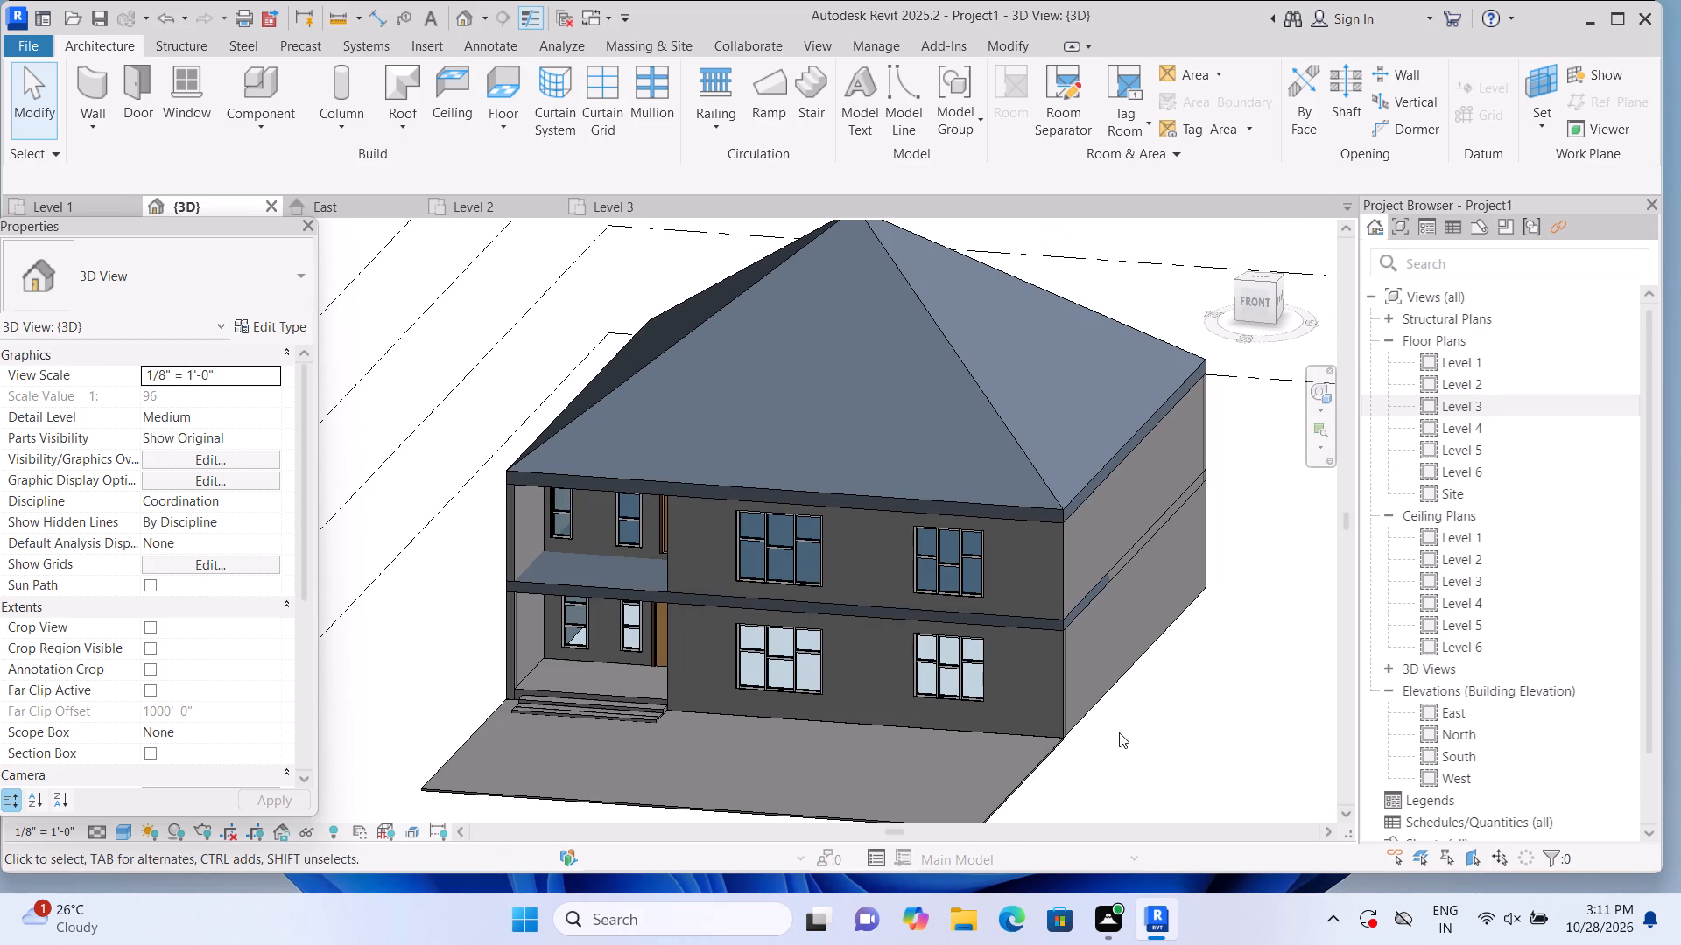
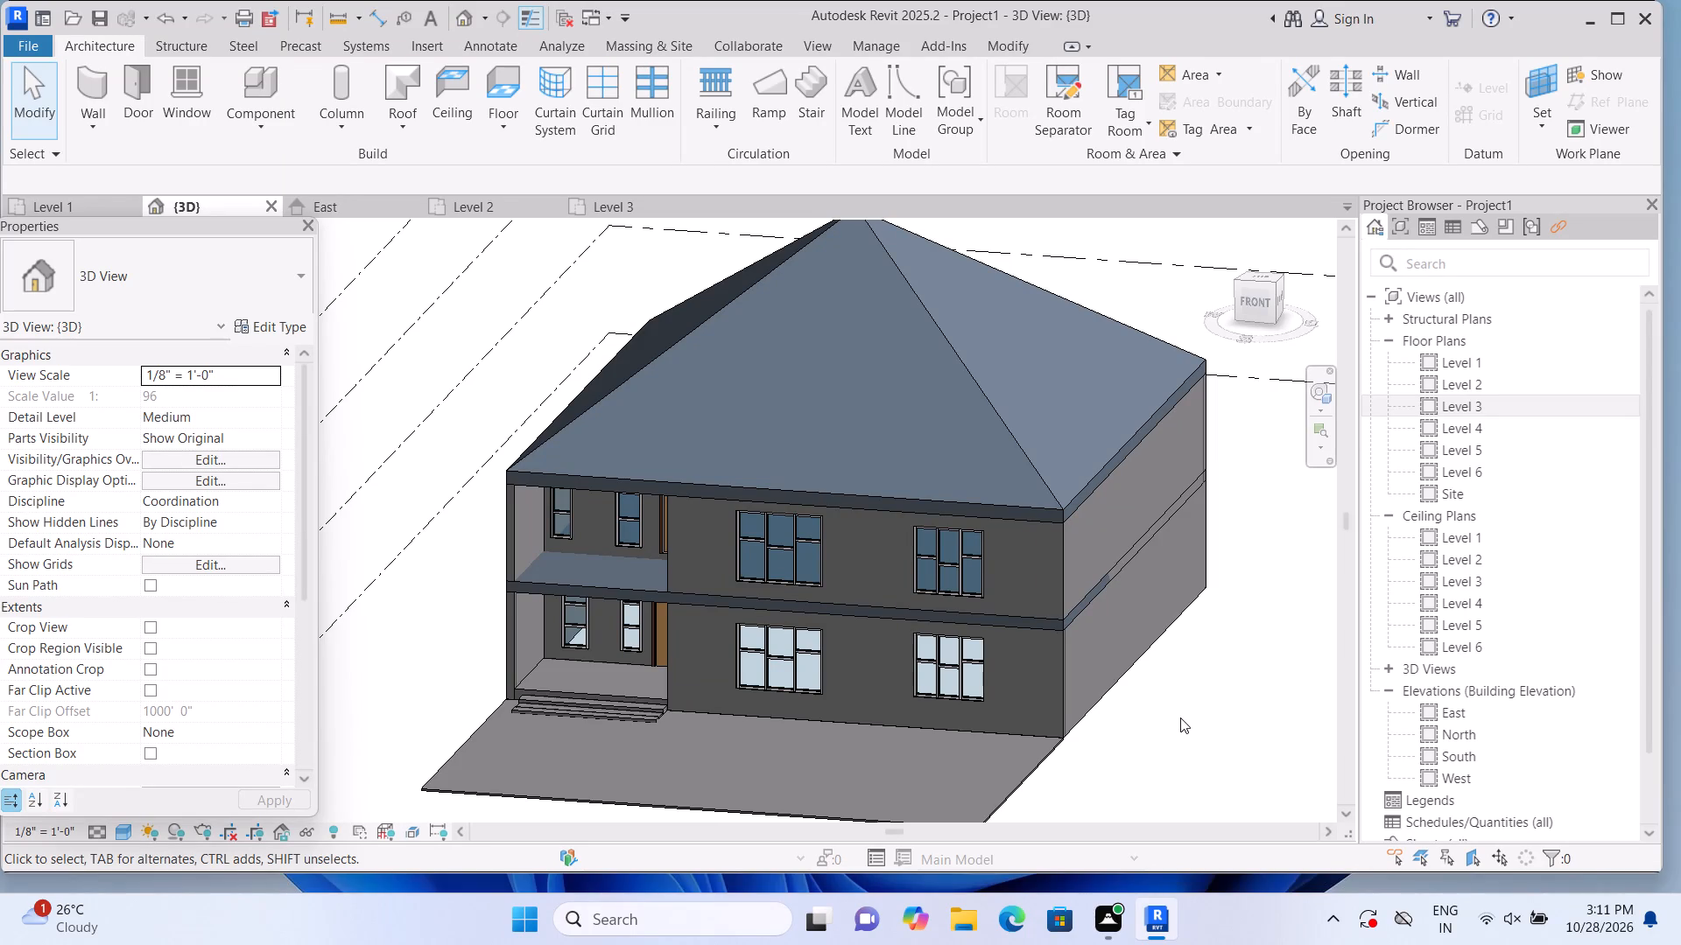
Set the slope of the Generic - 12" roof to 0.
{"action": "left_click", "coordinate": [956, 416]}
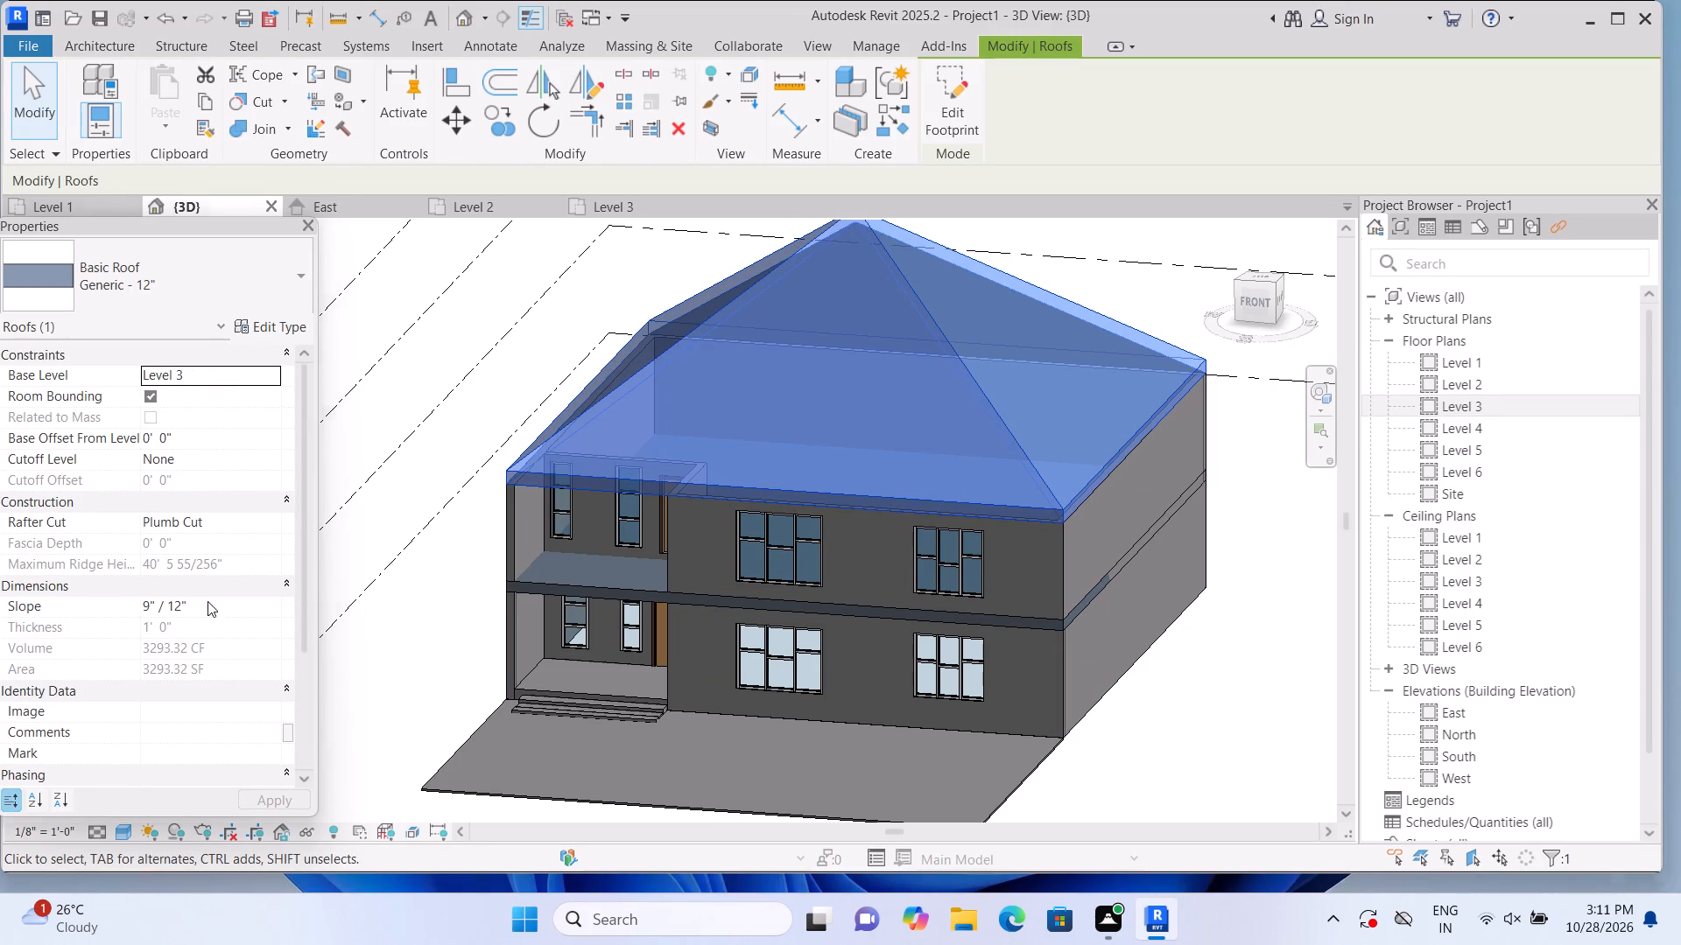
{"action": "left_click", "coordinate": [207, 601]}
{"action": "key", "text": "BackSpace"}
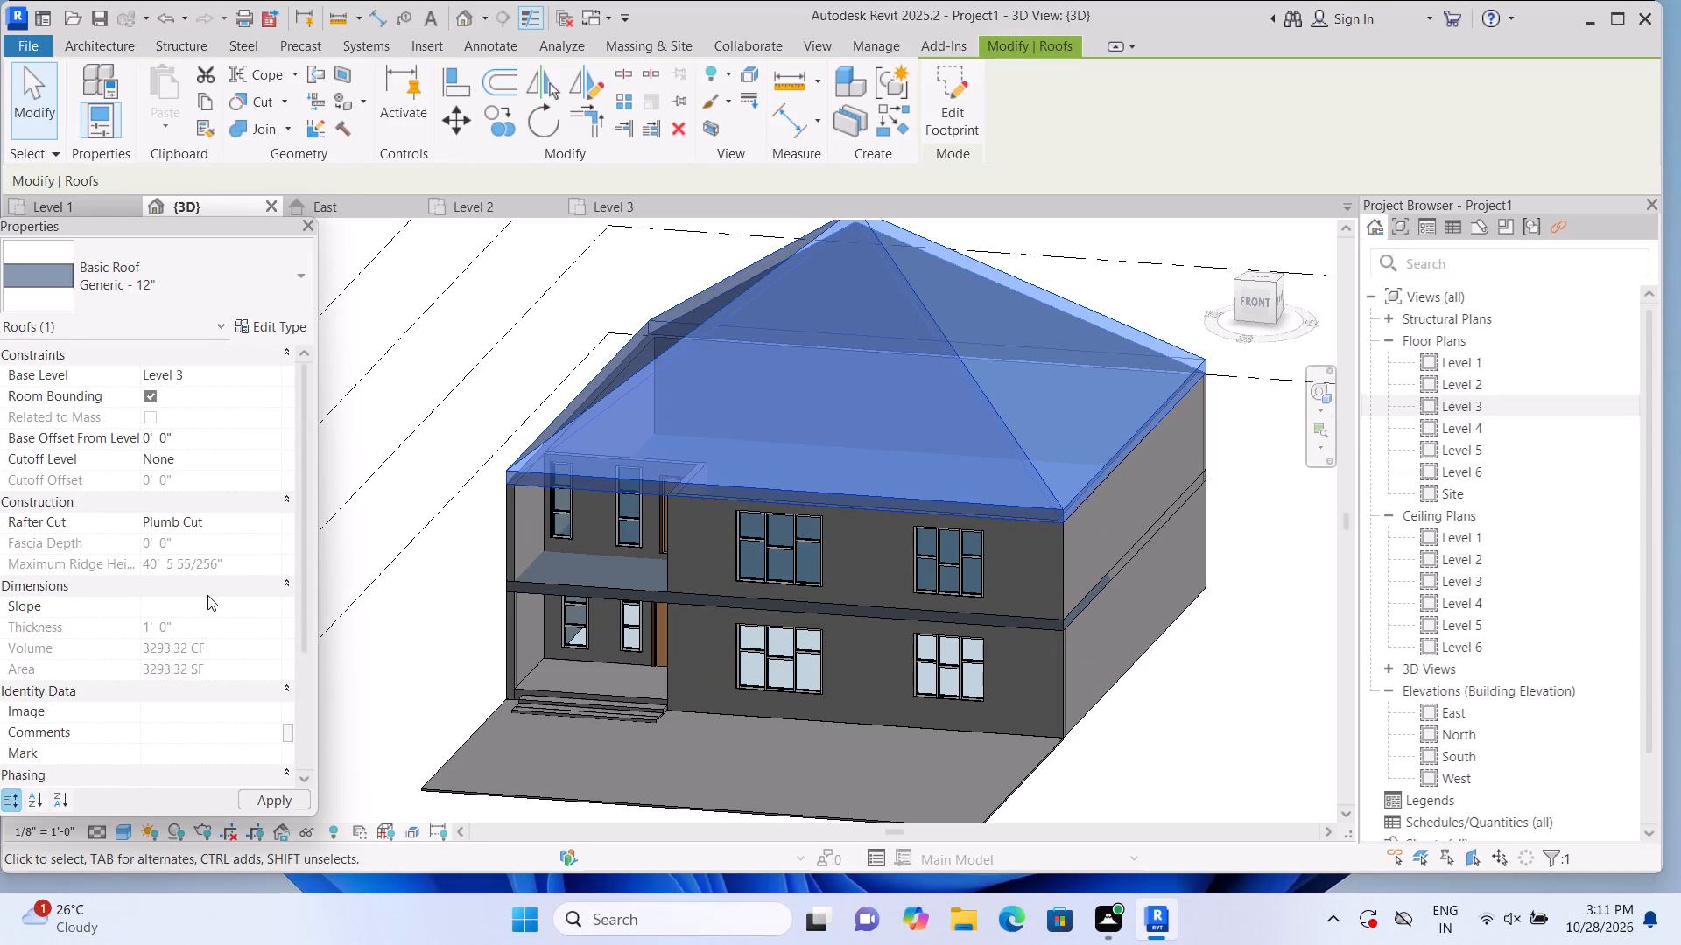
{"action": "key", "text": "0"}
{"action": "key", "text": "Return"}
{"action": "left_click", "coordinate": [425, 712]}
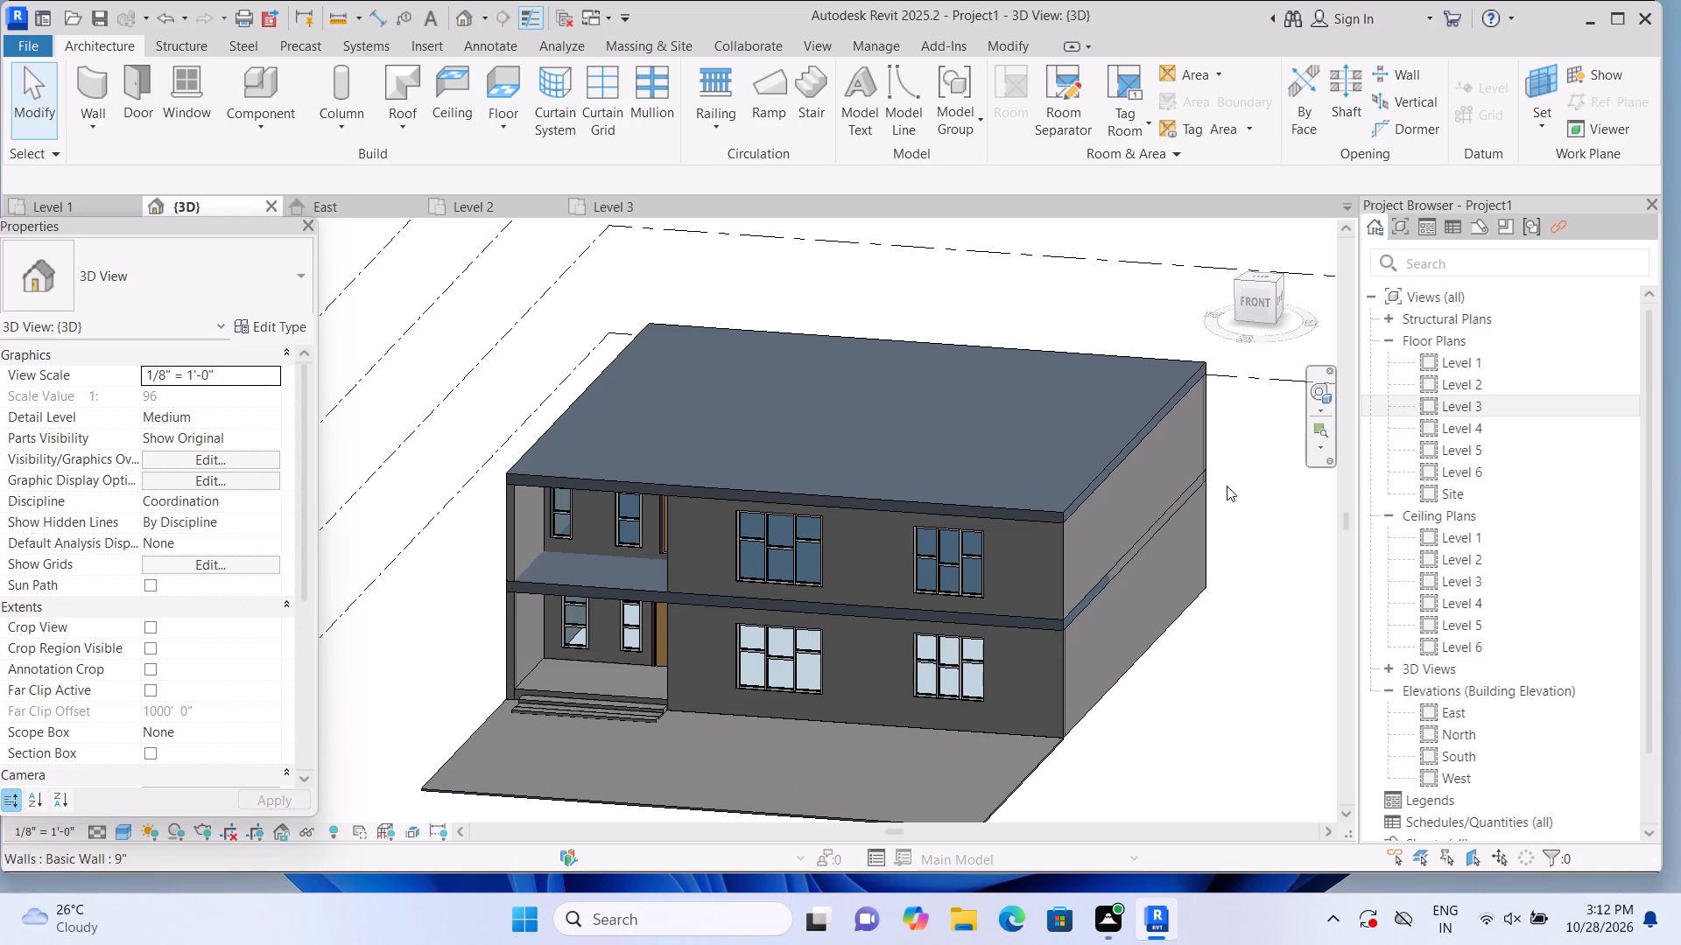
Examine the front facade and the entrance corner of the building with its flat roof in the 3D view.
{"action": "left_click", "coordinate": [1251, 309]}
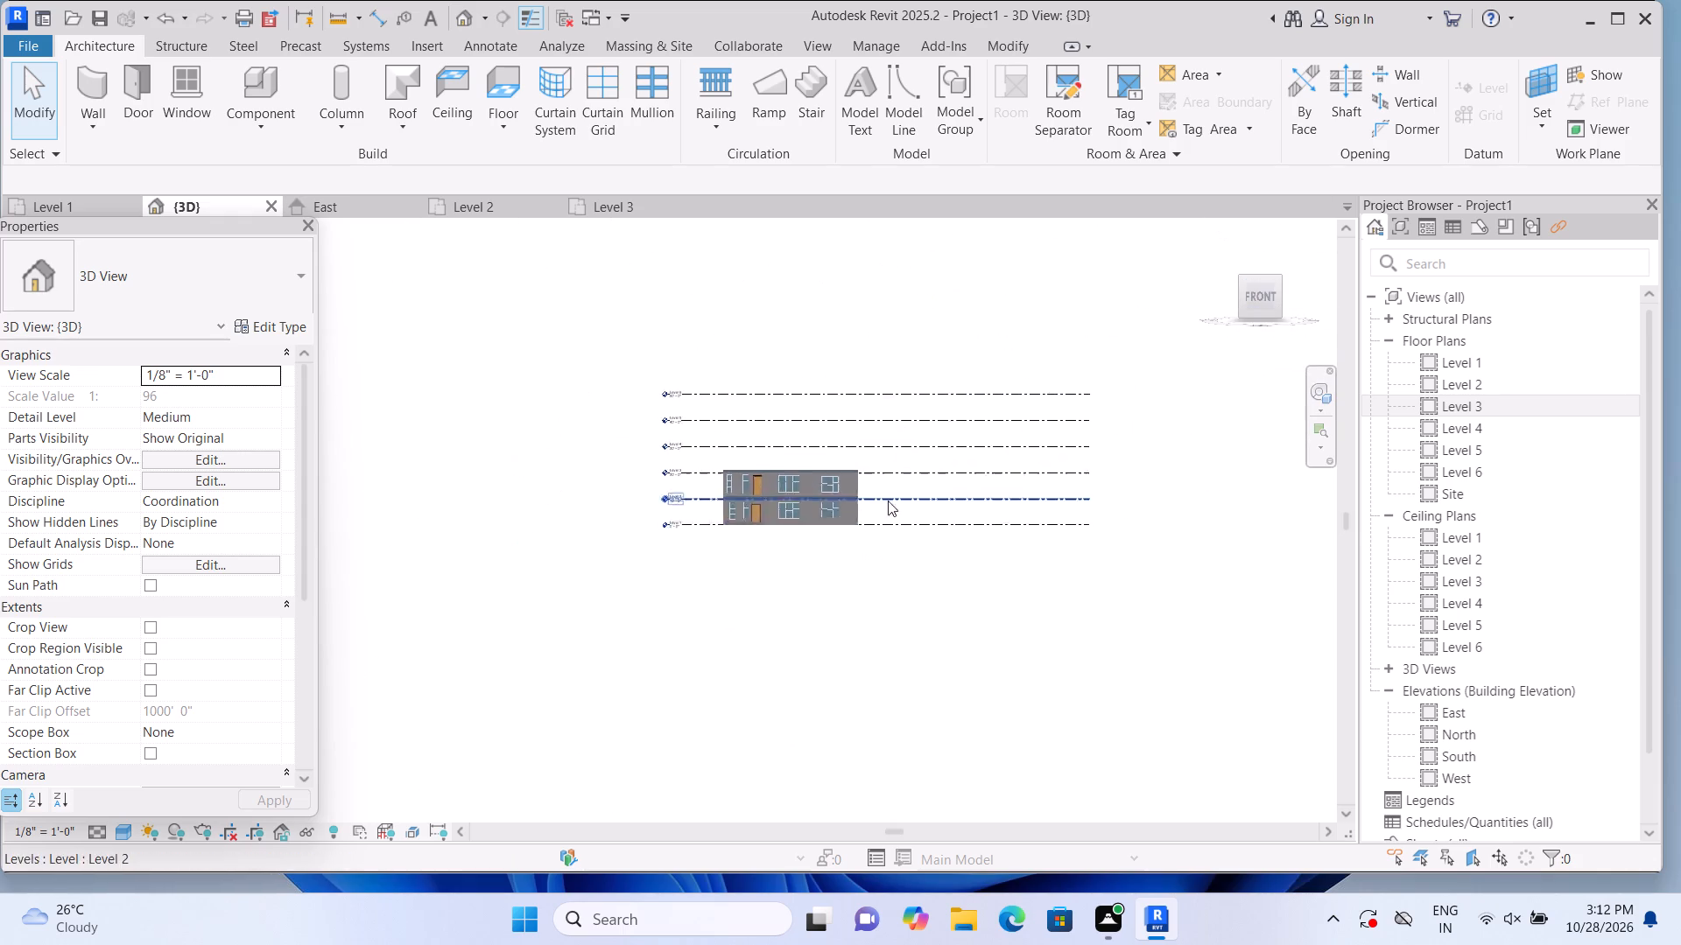
{"action": "scroll", "coordinate": [438, 556], "scroll_direction": "up", "scroll_amount": 11}
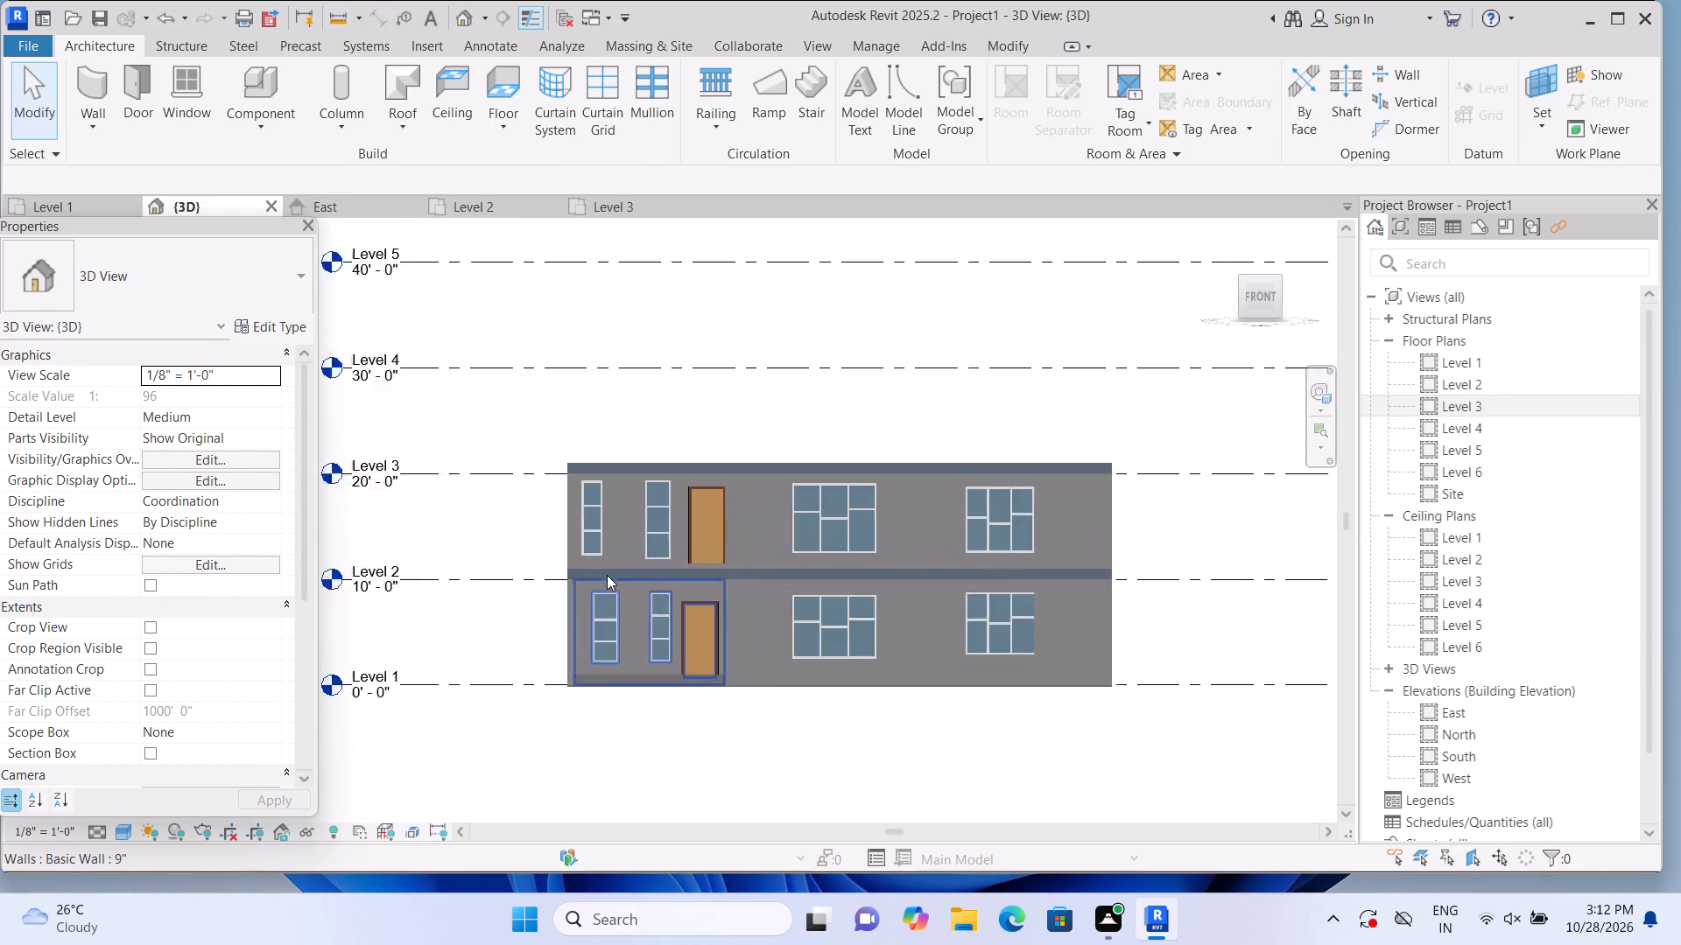
{"action": "scroll", "coordinate": [574, 605], "scroll_direction": "up", "scroll_amount": 1}
{"action": "middle_click_drag", "start_coordinate": [515, 624], "coordinate": [455, 632]}
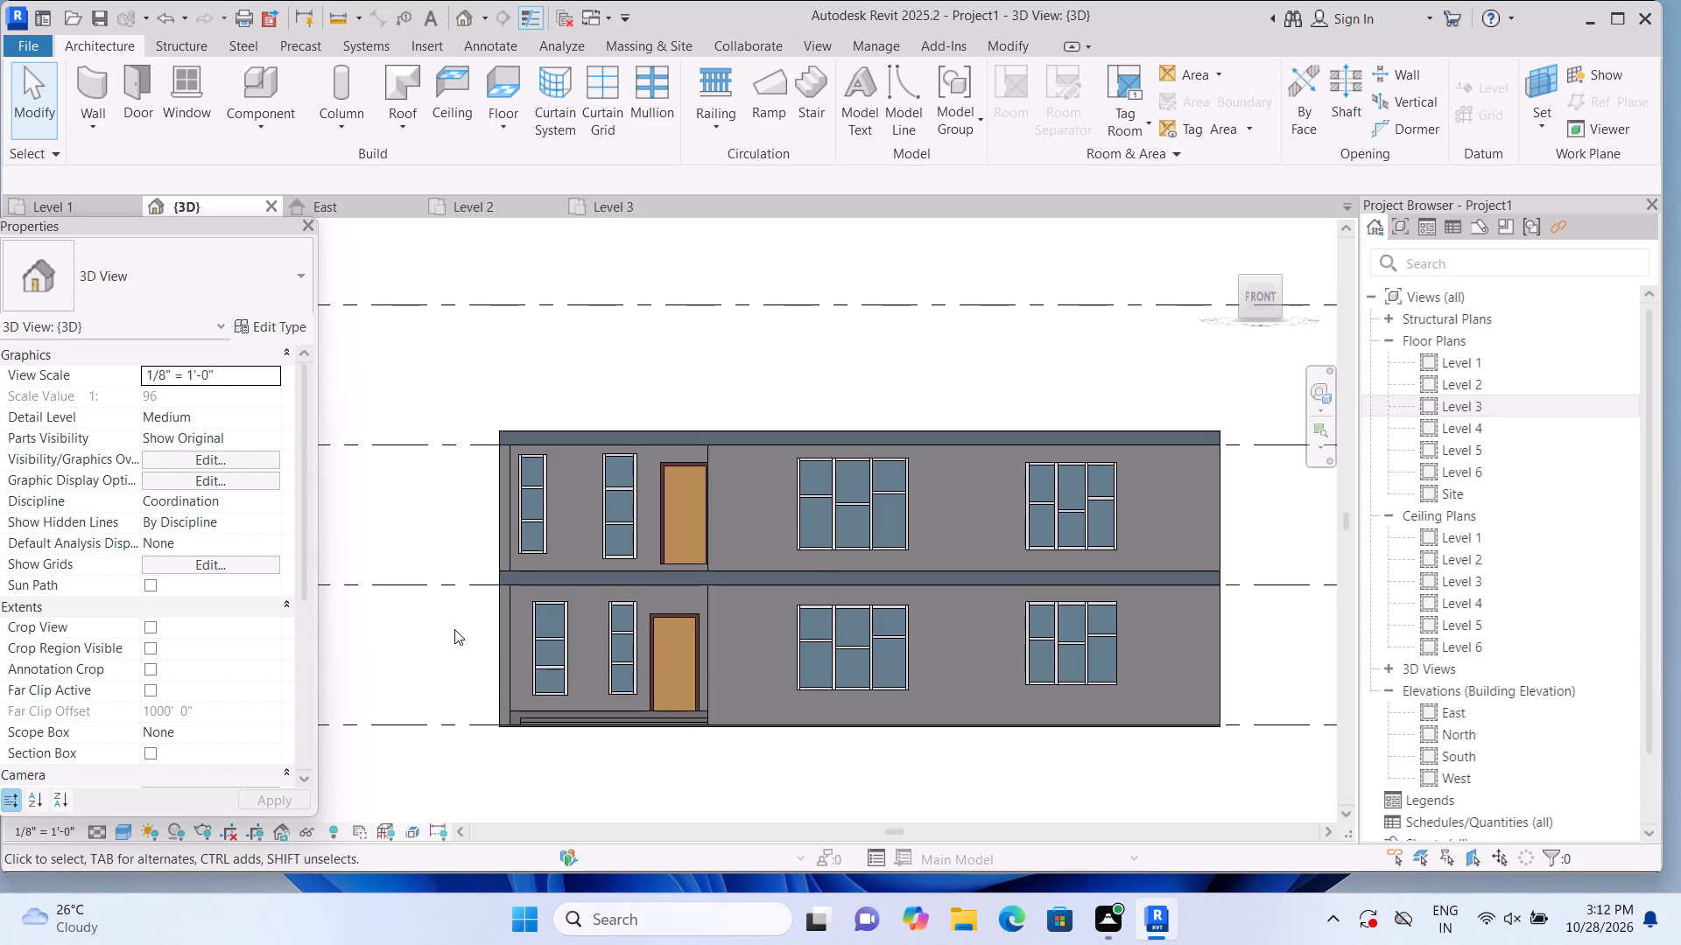
{"action": "scroll", "coordinate": [535, 787], "scroll_direction": "up", "scroll_amount": 1}
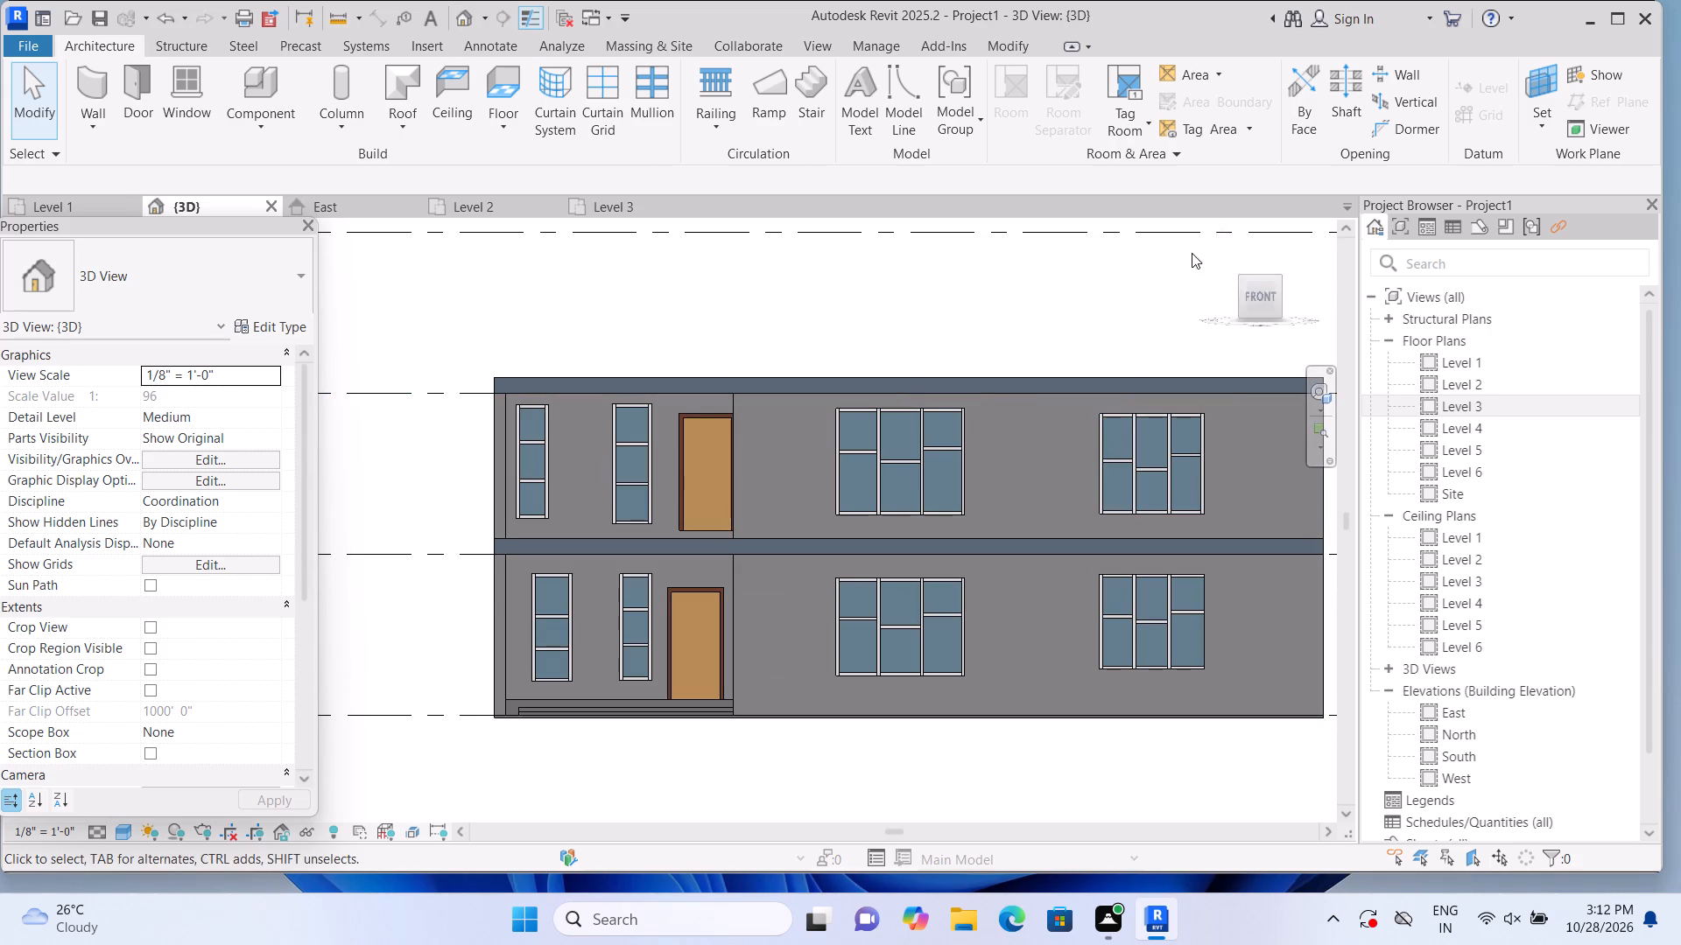
{"action": "left_click", "coordinate": [1221, 230]}
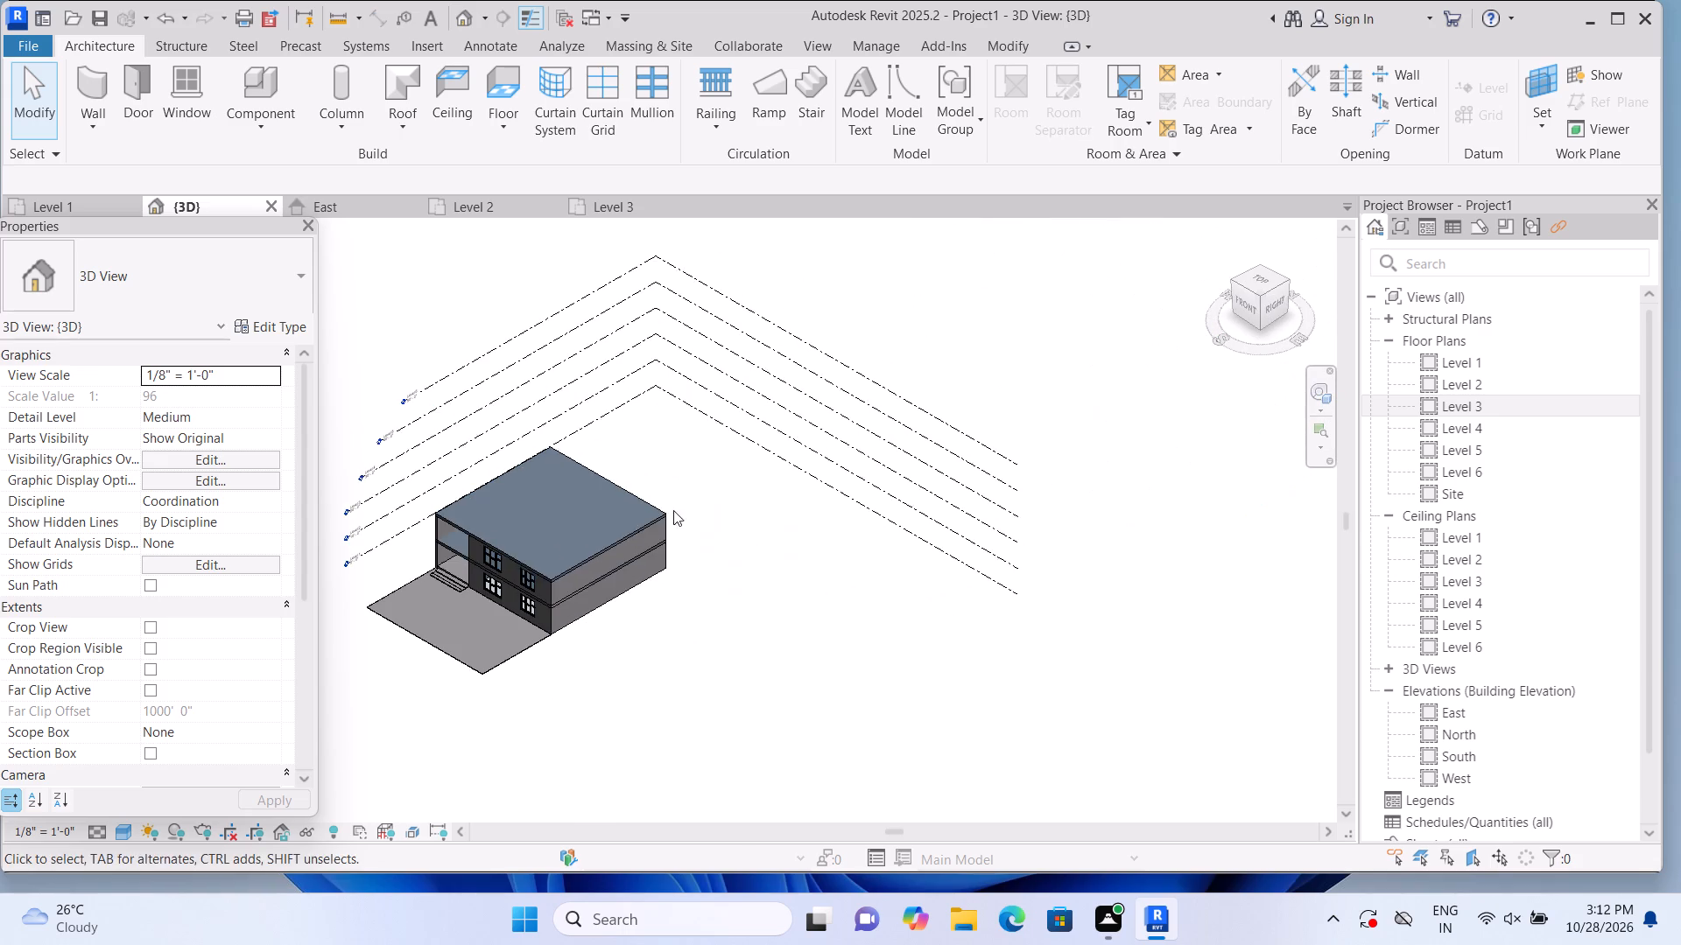
{"action": "scroll", "coordinate": [388, 569], "scroll_direction": "up", "scroll_amount": 10}
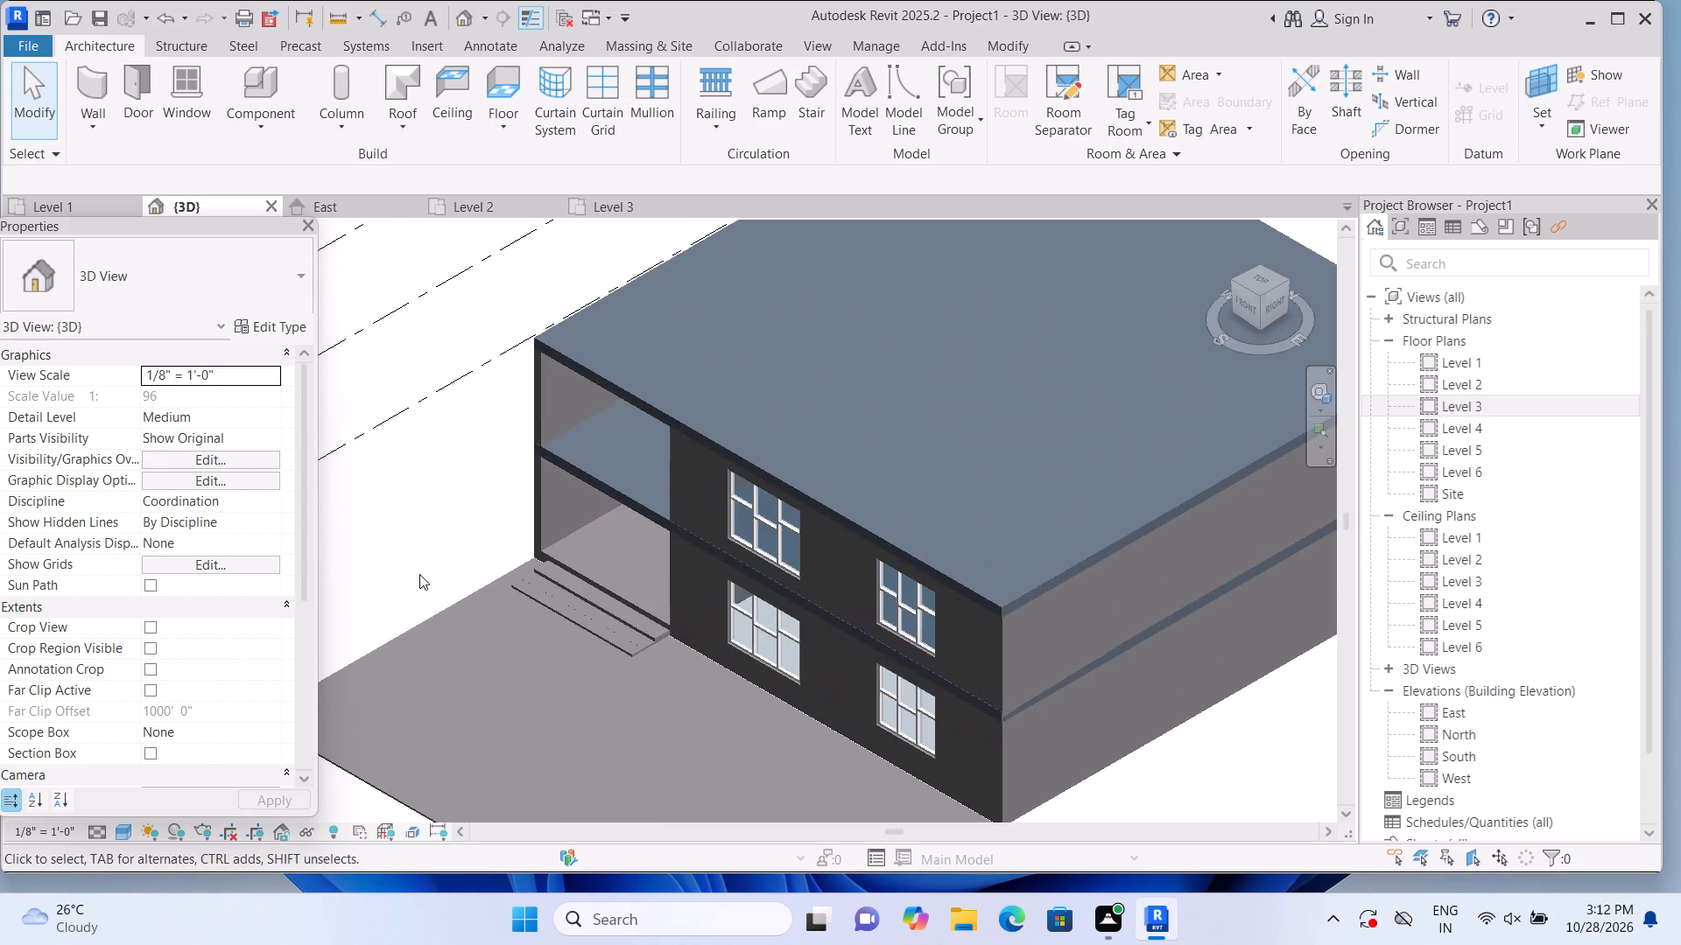
{"action": "scroll", "coordinate": [419, 574], "scroll_direction": "up", "scroll_amount": 2}
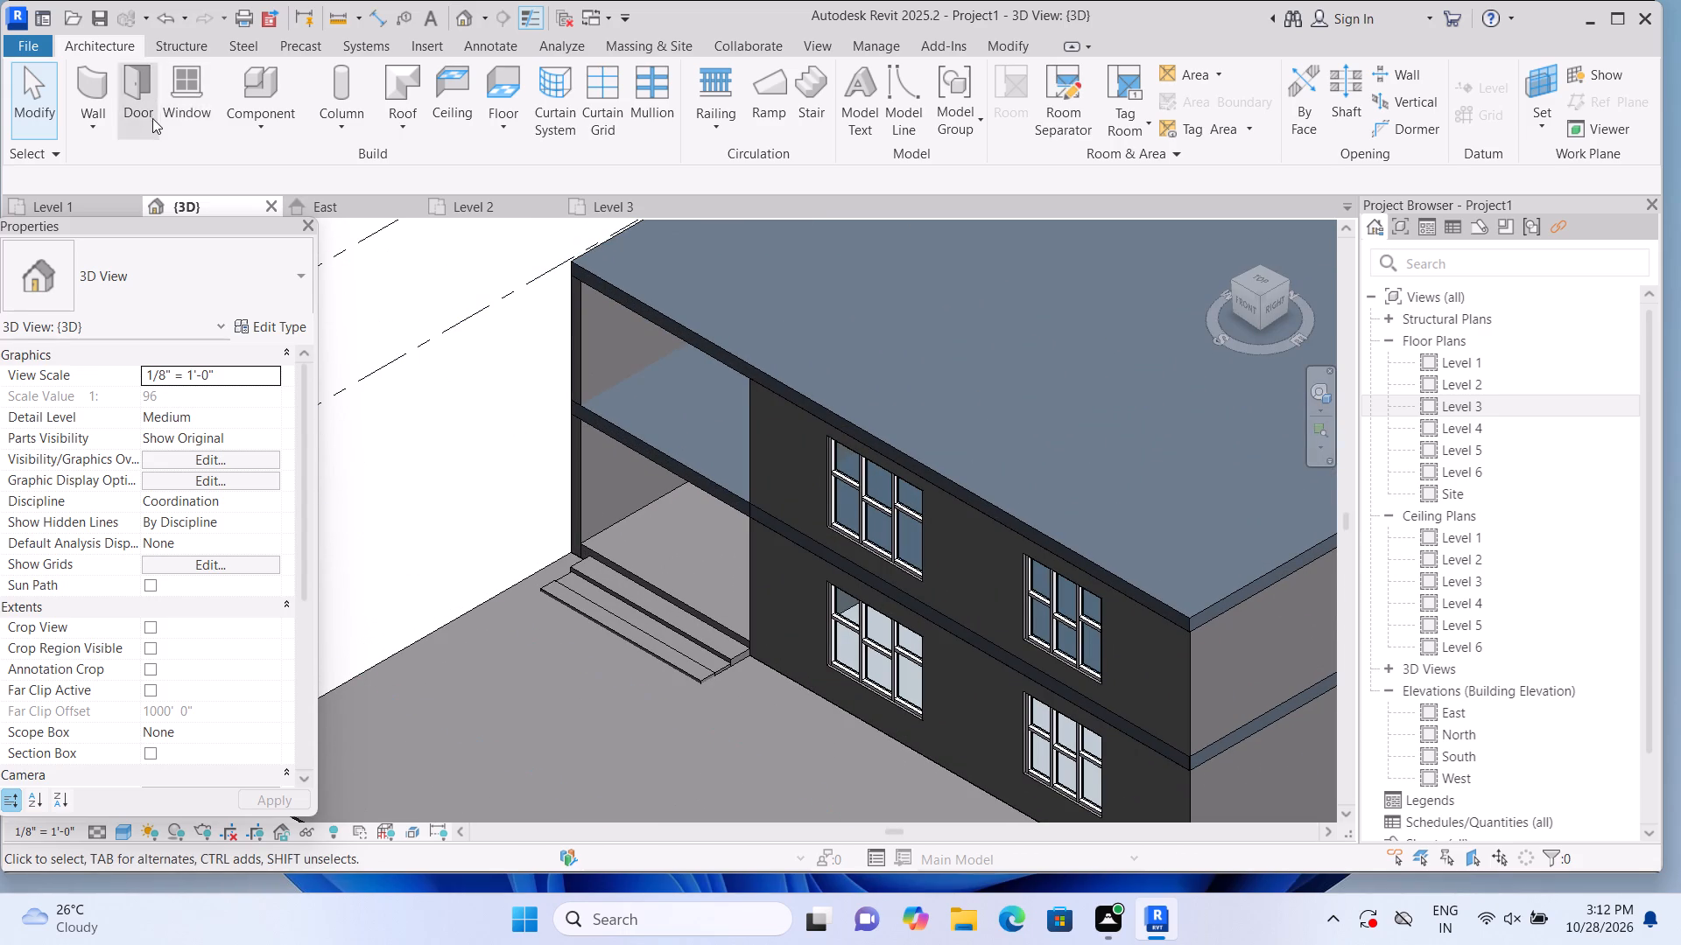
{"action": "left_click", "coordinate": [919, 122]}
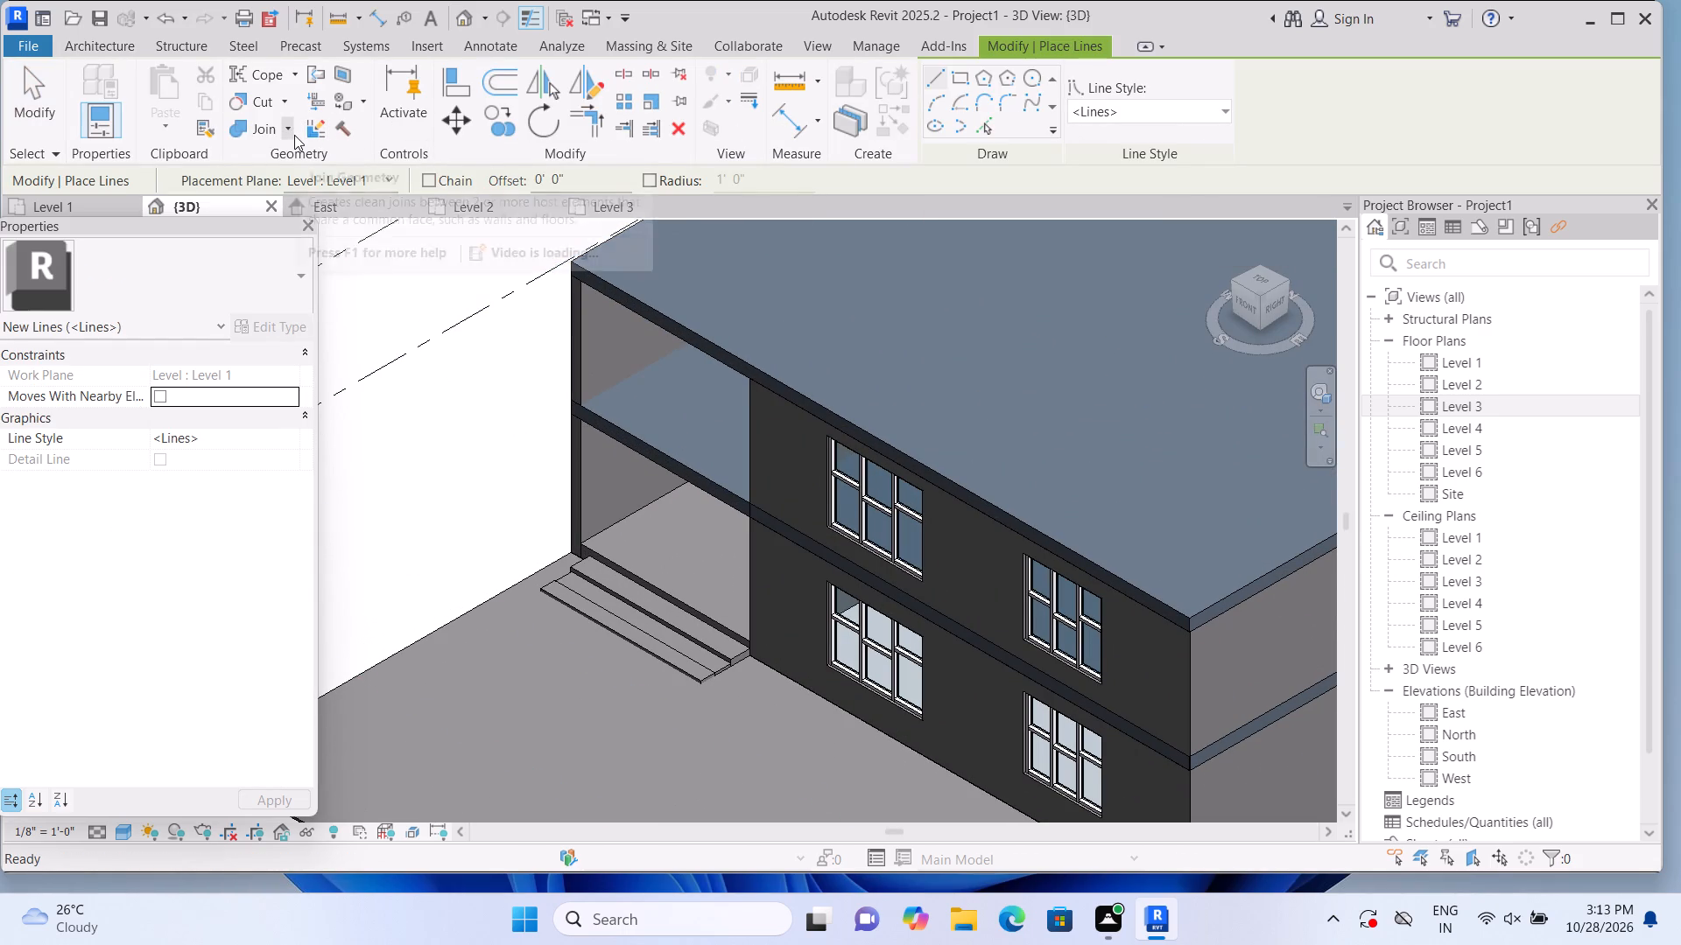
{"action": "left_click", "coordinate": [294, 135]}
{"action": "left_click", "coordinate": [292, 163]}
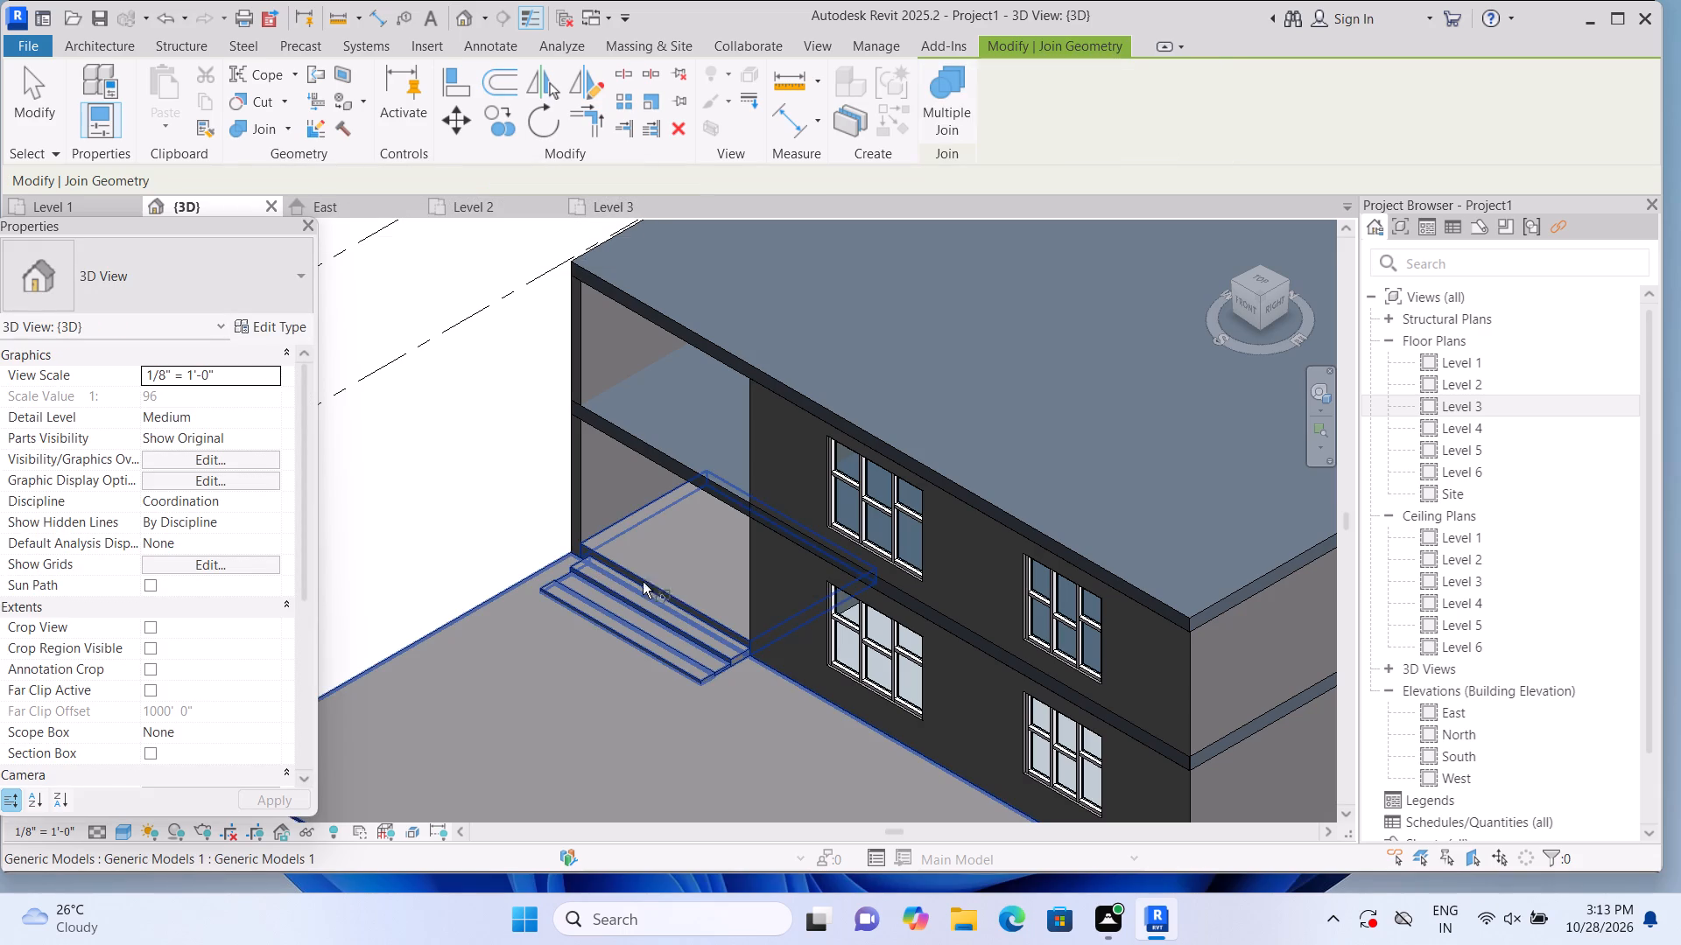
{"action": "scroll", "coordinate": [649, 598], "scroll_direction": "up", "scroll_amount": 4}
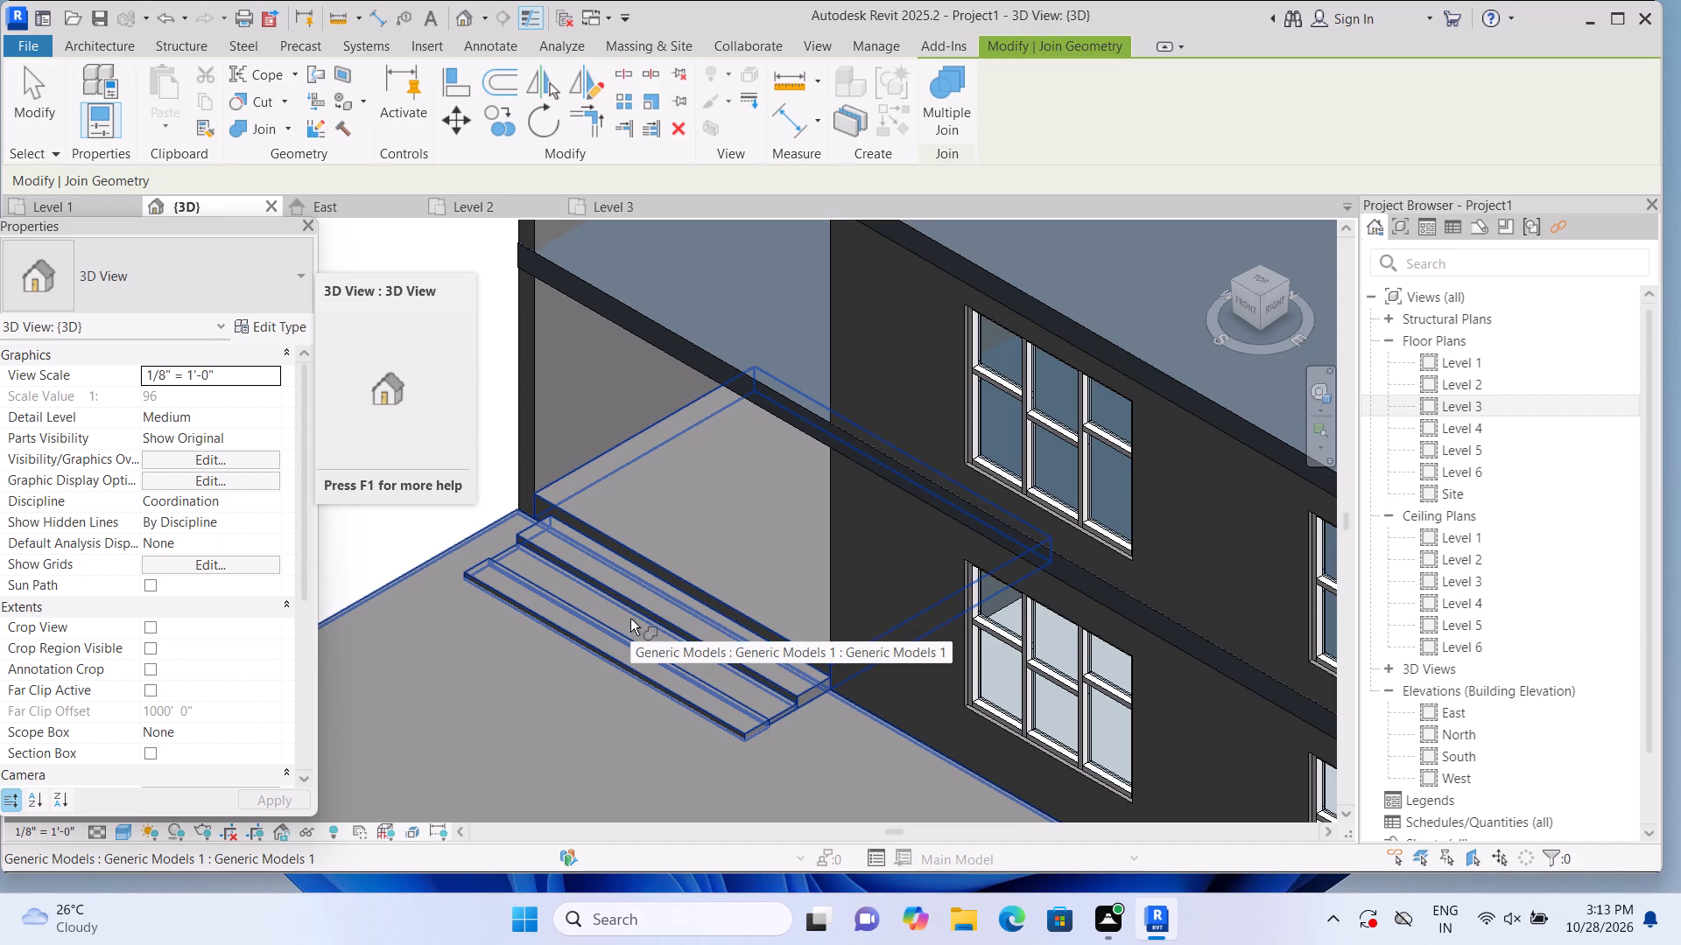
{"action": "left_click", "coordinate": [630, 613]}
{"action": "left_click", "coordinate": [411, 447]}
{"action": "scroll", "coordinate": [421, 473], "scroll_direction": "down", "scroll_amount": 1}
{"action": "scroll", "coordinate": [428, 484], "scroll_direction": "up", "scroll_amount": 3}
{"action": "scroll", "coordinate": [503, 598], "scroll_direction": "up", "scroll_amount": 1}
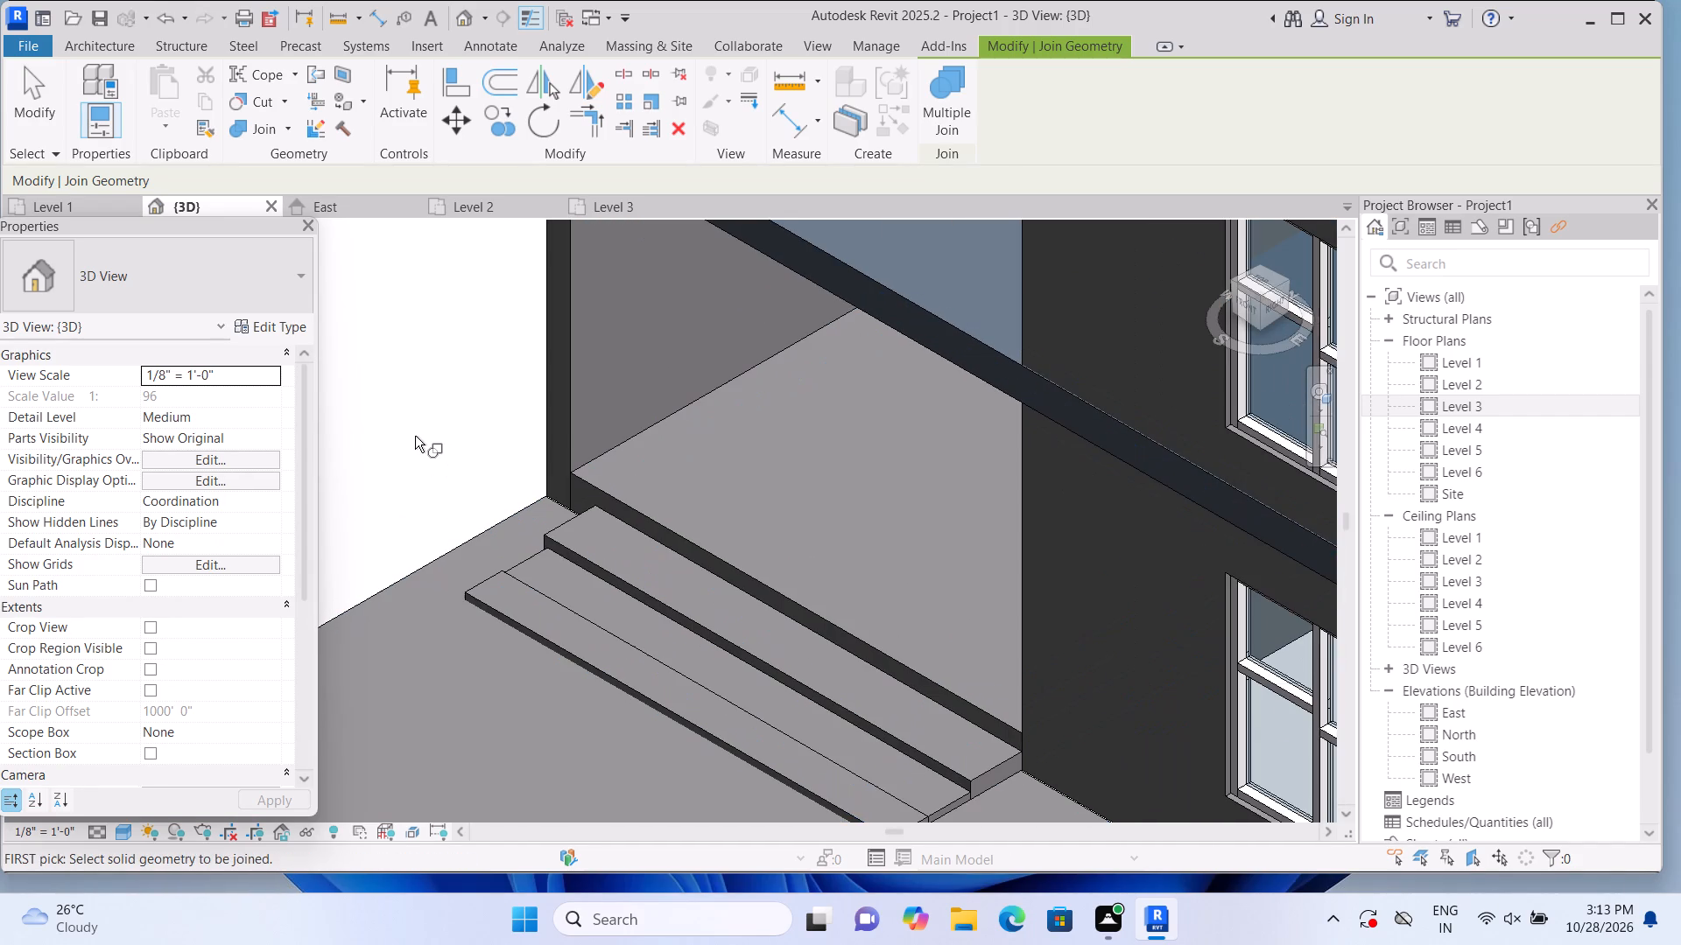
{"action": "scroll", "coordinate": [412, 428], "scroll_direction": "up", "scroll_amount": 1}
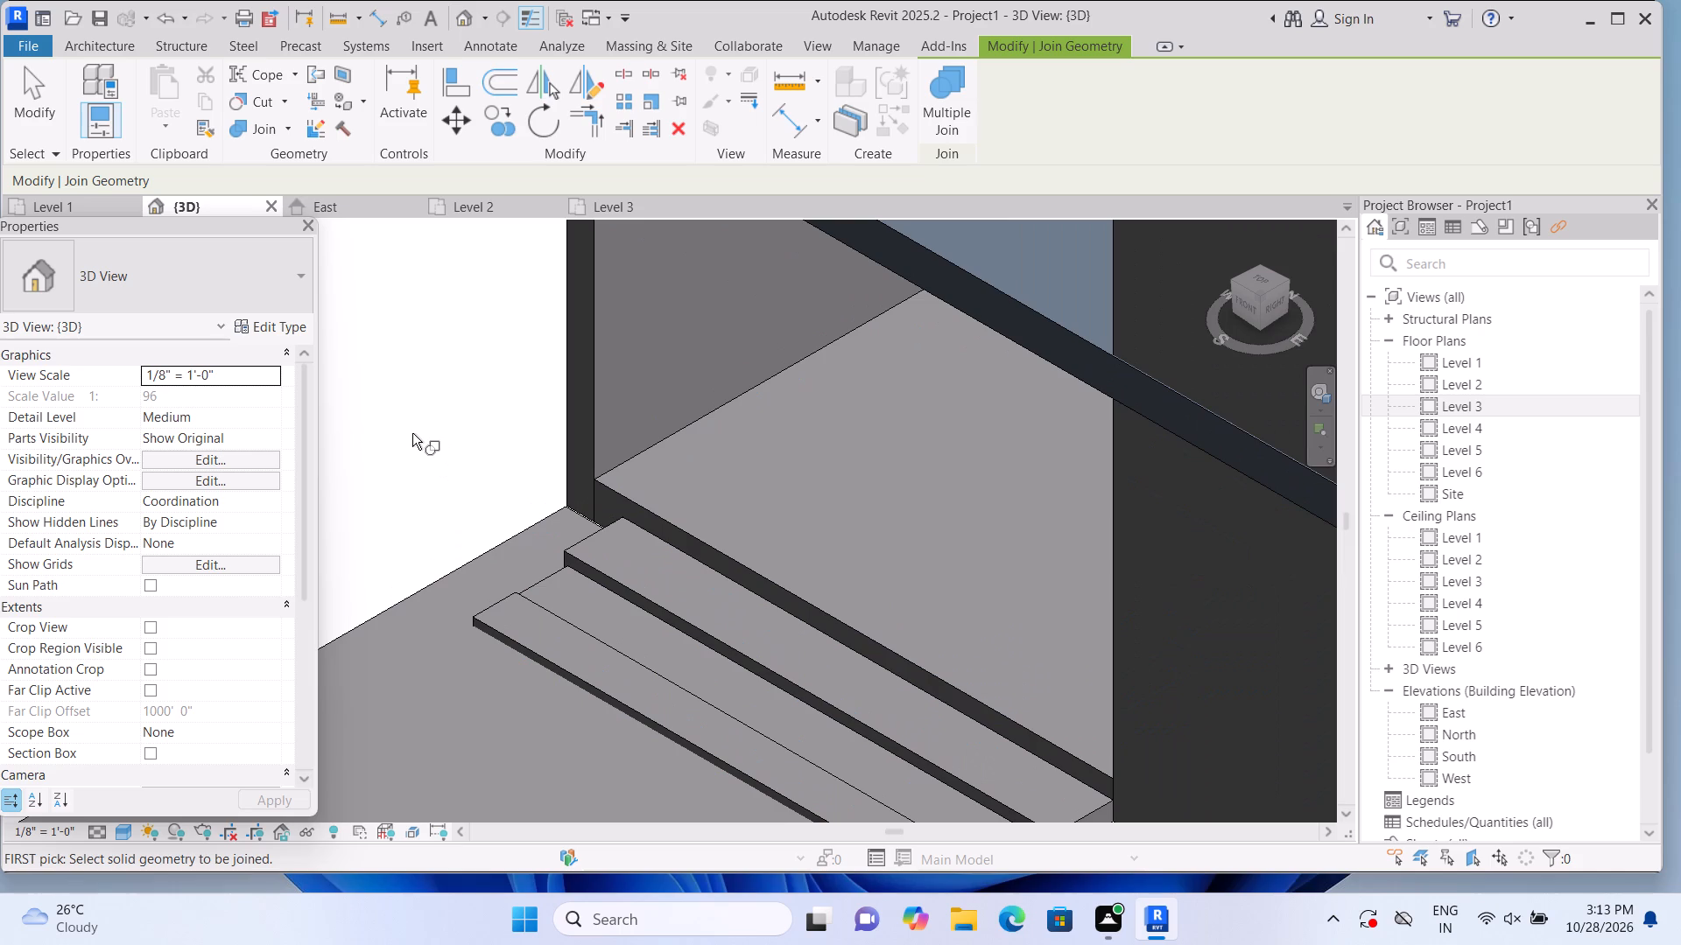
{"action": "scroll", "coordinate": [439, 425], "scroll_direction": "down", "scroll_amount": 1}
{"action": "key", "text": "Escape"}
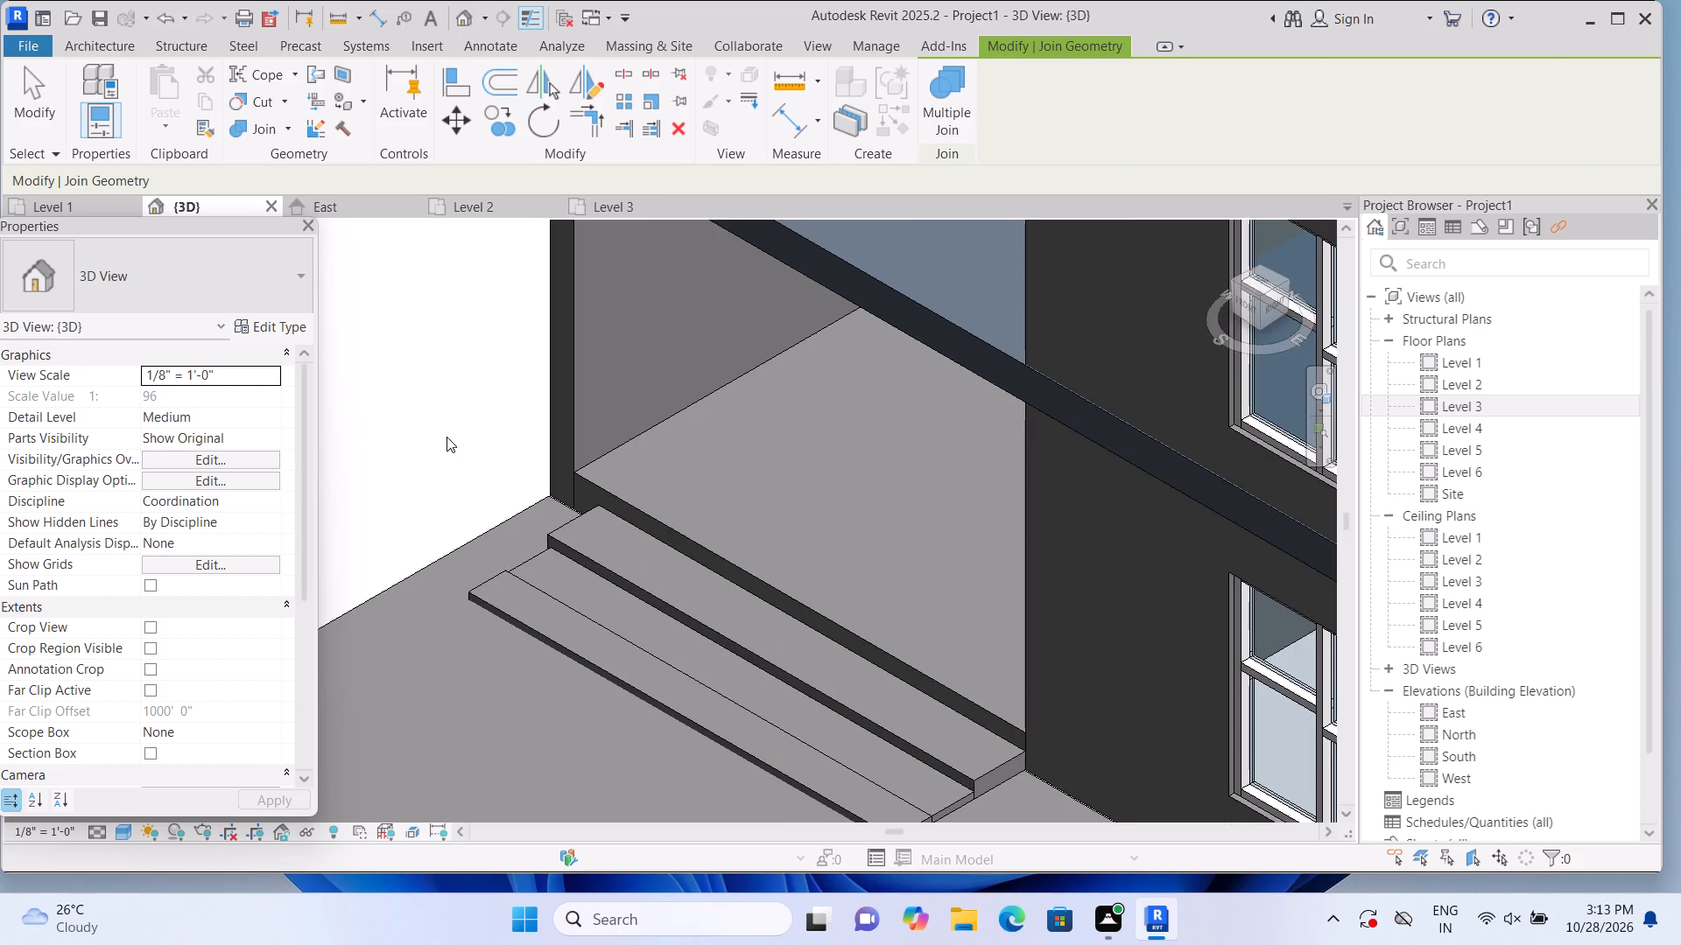
Examine the windows and doors on both levels of the front facade.
{"action": "scroll", "coordinate": [450, 437], "scroll_direction": "down", "scroll_amount": 8}
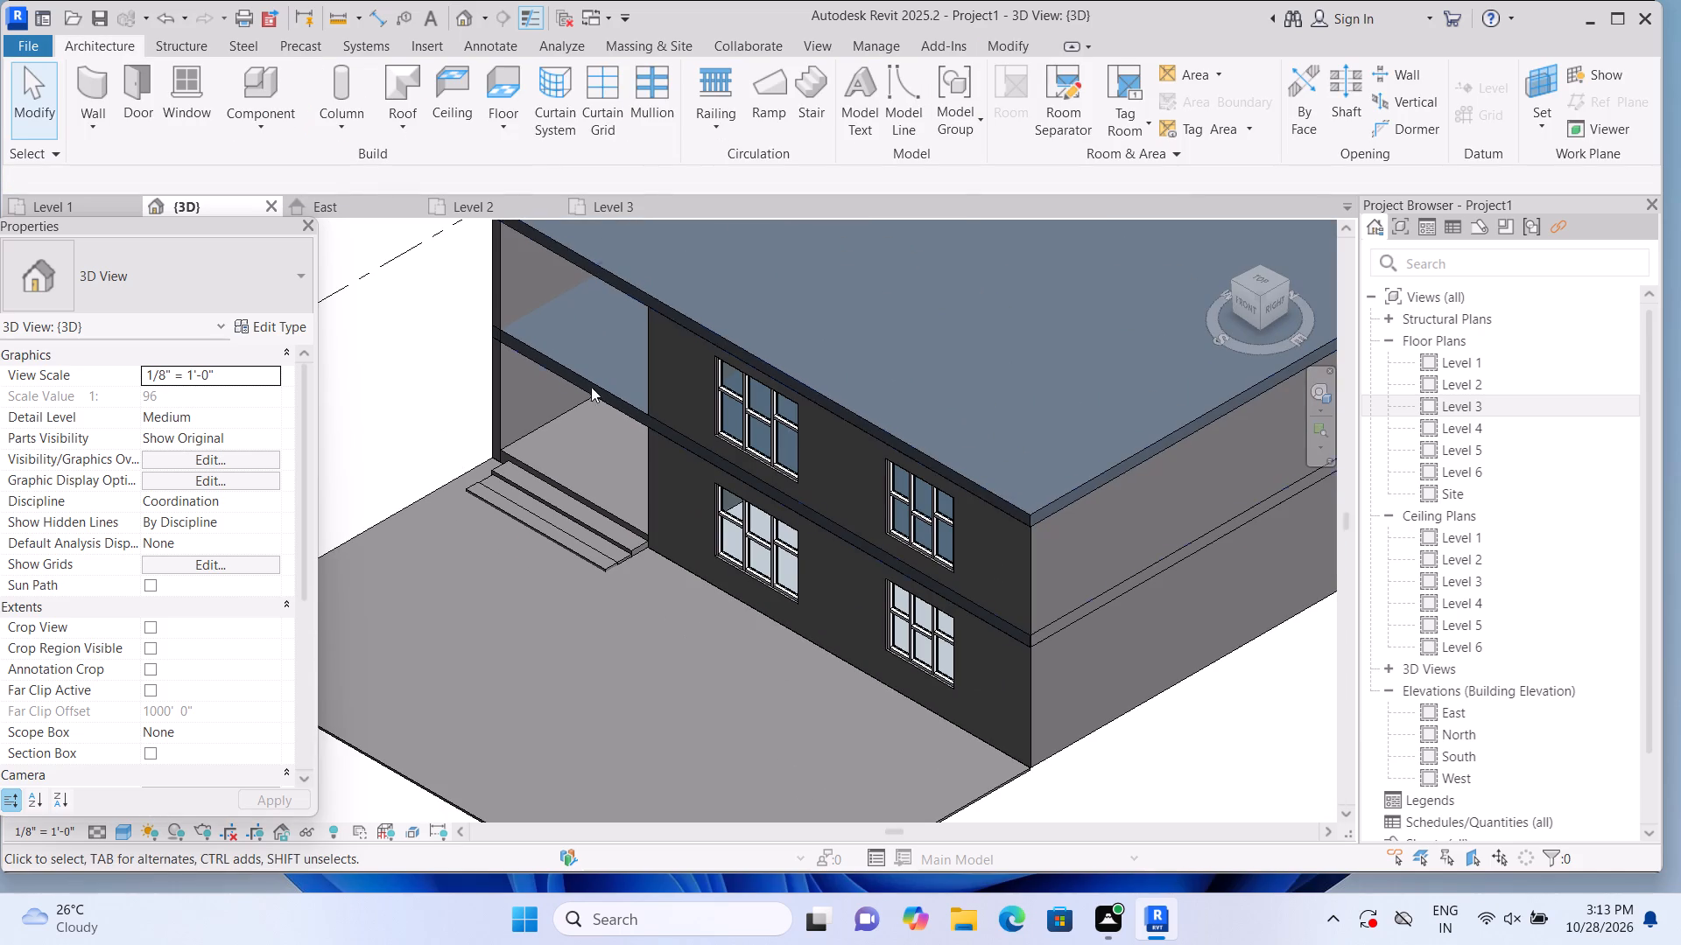
{"action": "left_click", "coordinate": [1244, 310]}
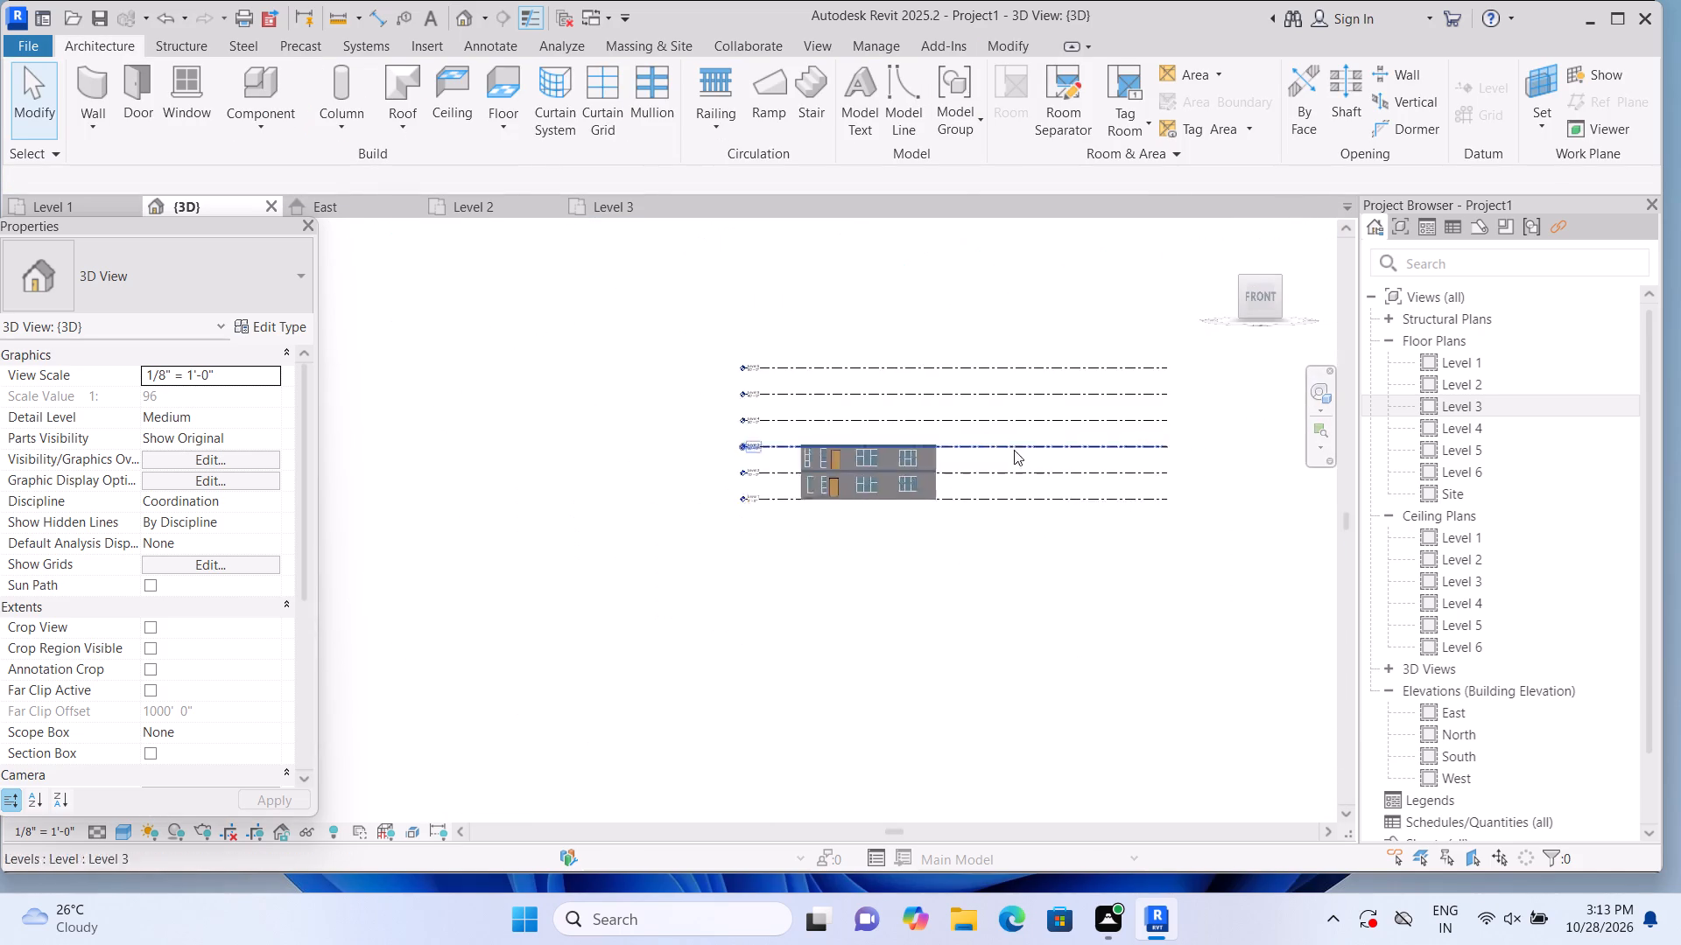
{"action": "scroll", "coordinate": [478, 545], "scroll_direction": "up", "scroll_amount": 5}
{"action": "scroll", "coordinate": [566, 605], "scroll_direction": "up", "scroll_amount": 5}
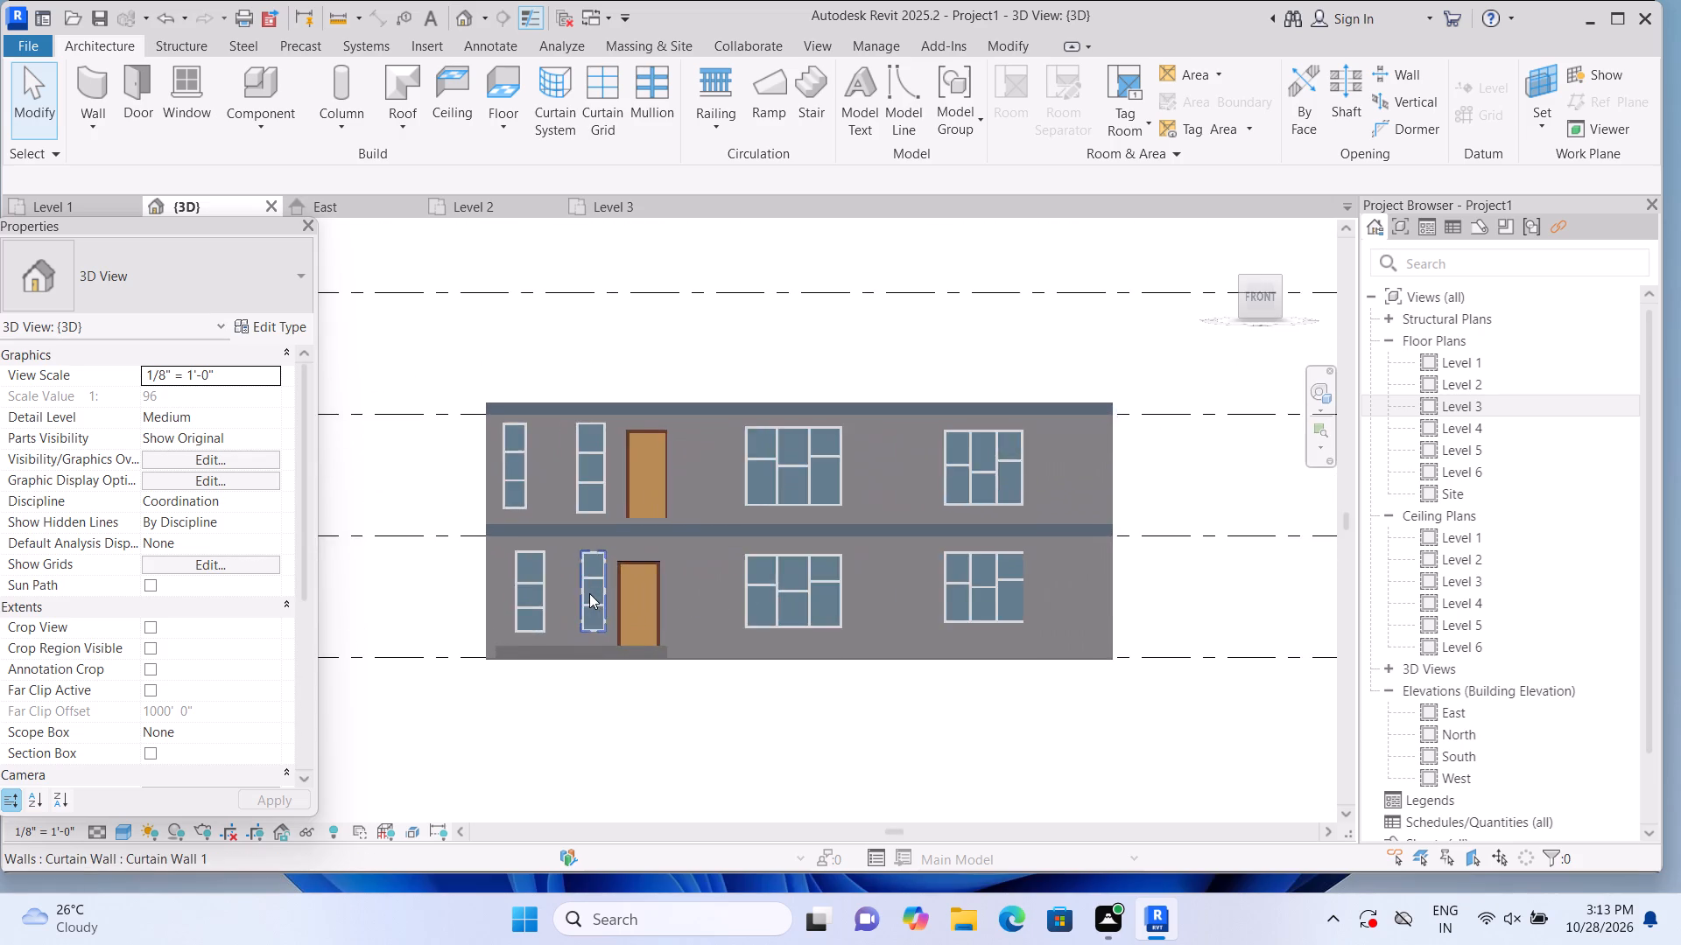
{"action": "scroll", "coordinate": [589, 593], "scroll_direction": "up", "scroll_amount": 3}
{"action": "scroll", "coordinate": [686, 718], "scroll_direction": "up", "scroll_amount": 1}
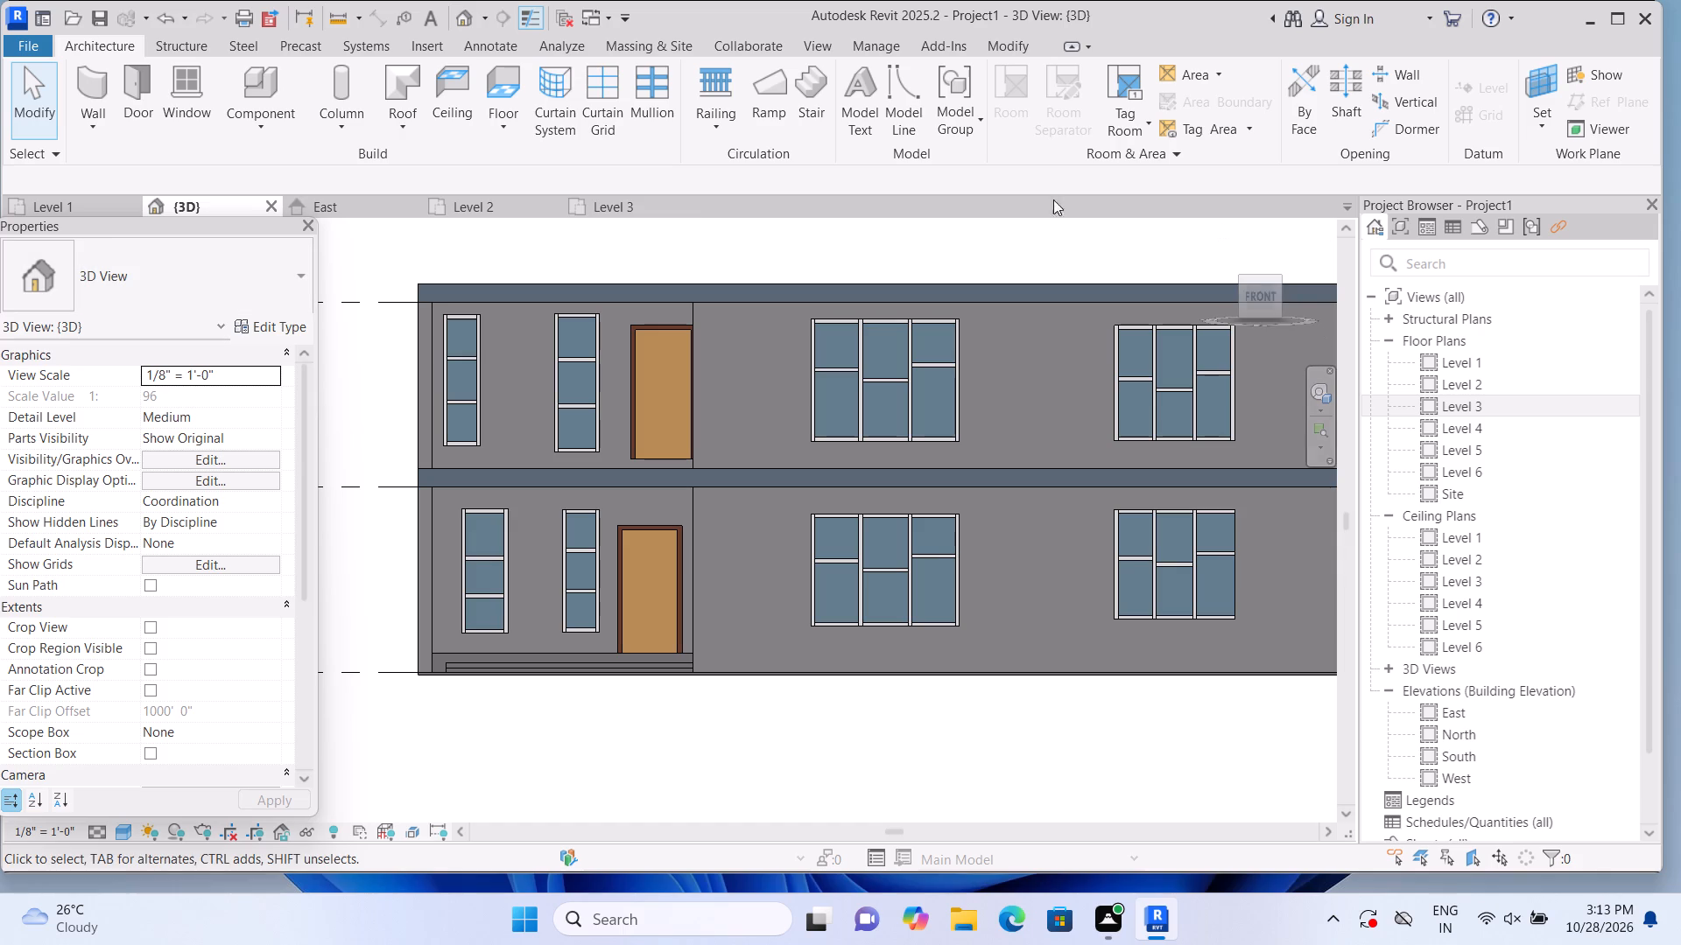
Add the missing 2.5" x 5" rectangular mullion to the outer vertical edge of the Level 1 window farthest from the entrance.
{"action": "left_click", "coordinate": [669, 115]}
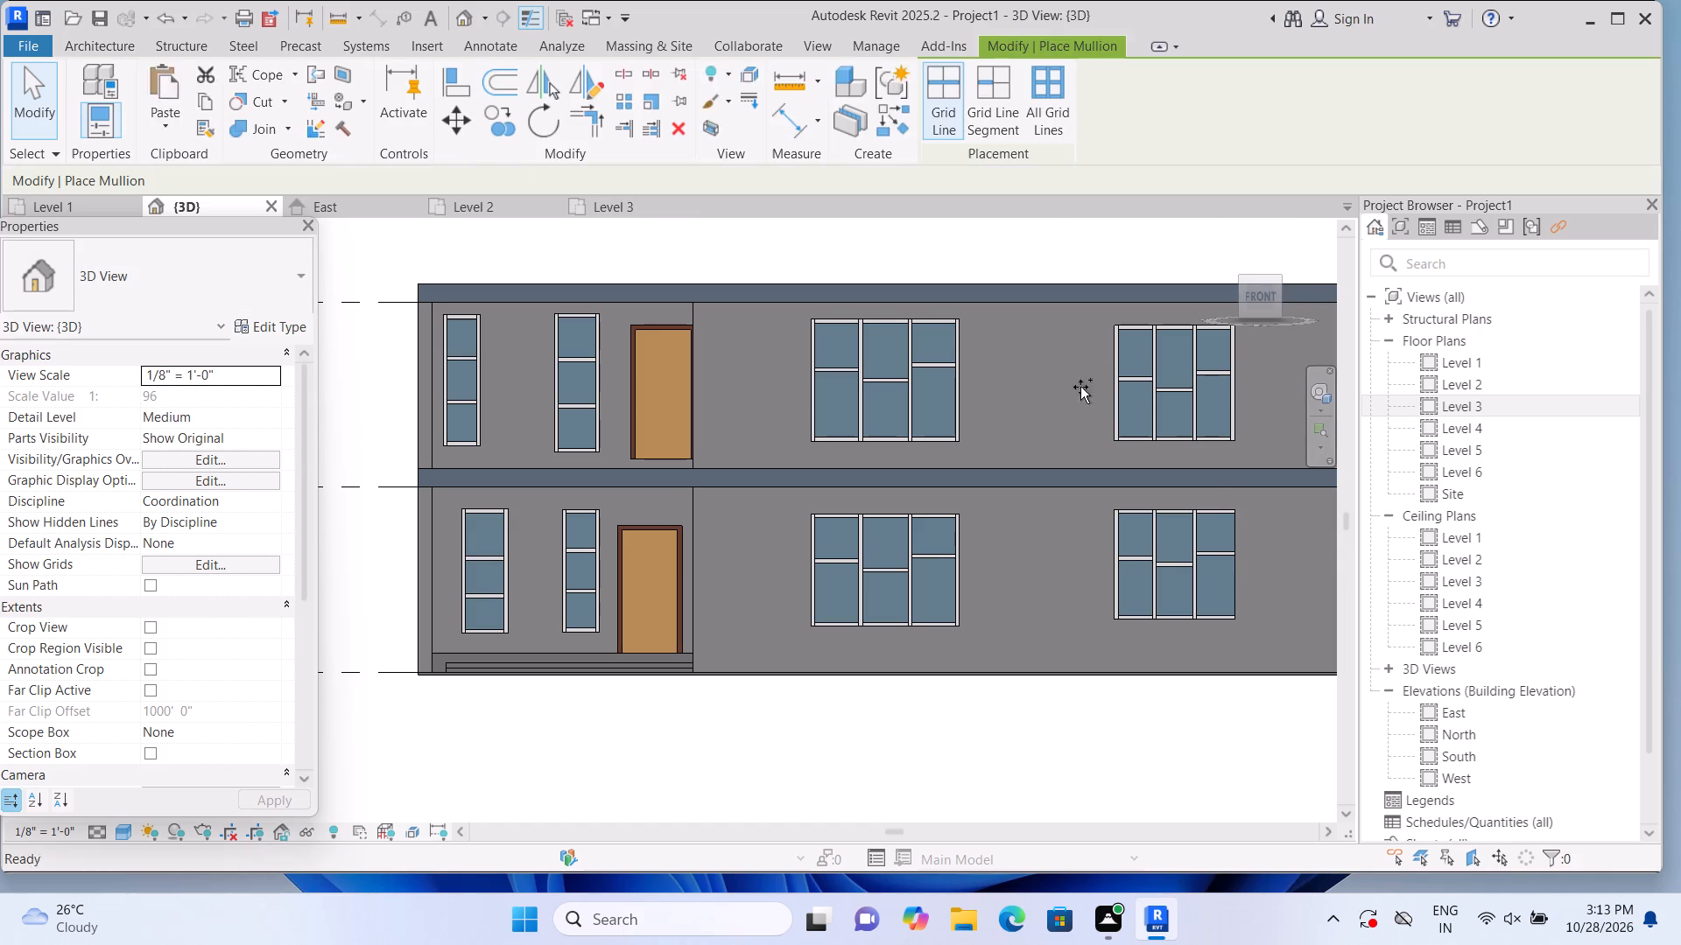
{"action": "left_click", "coordinate": [1240, 556]}
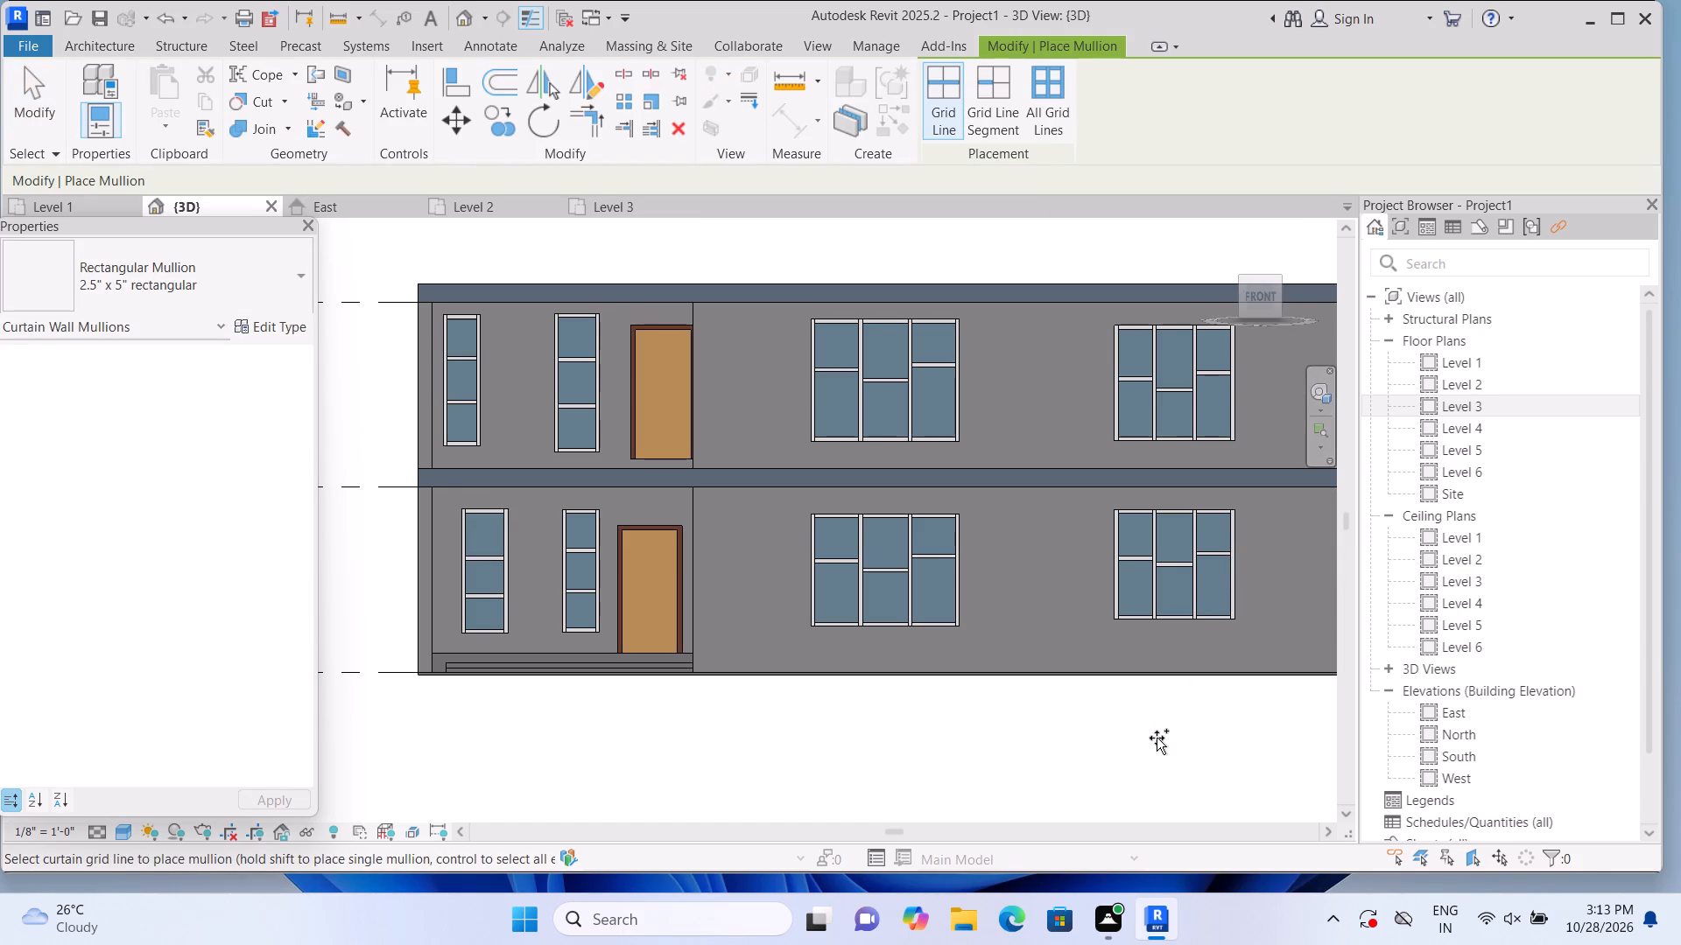
{"action": "key", "text": "Escape"}
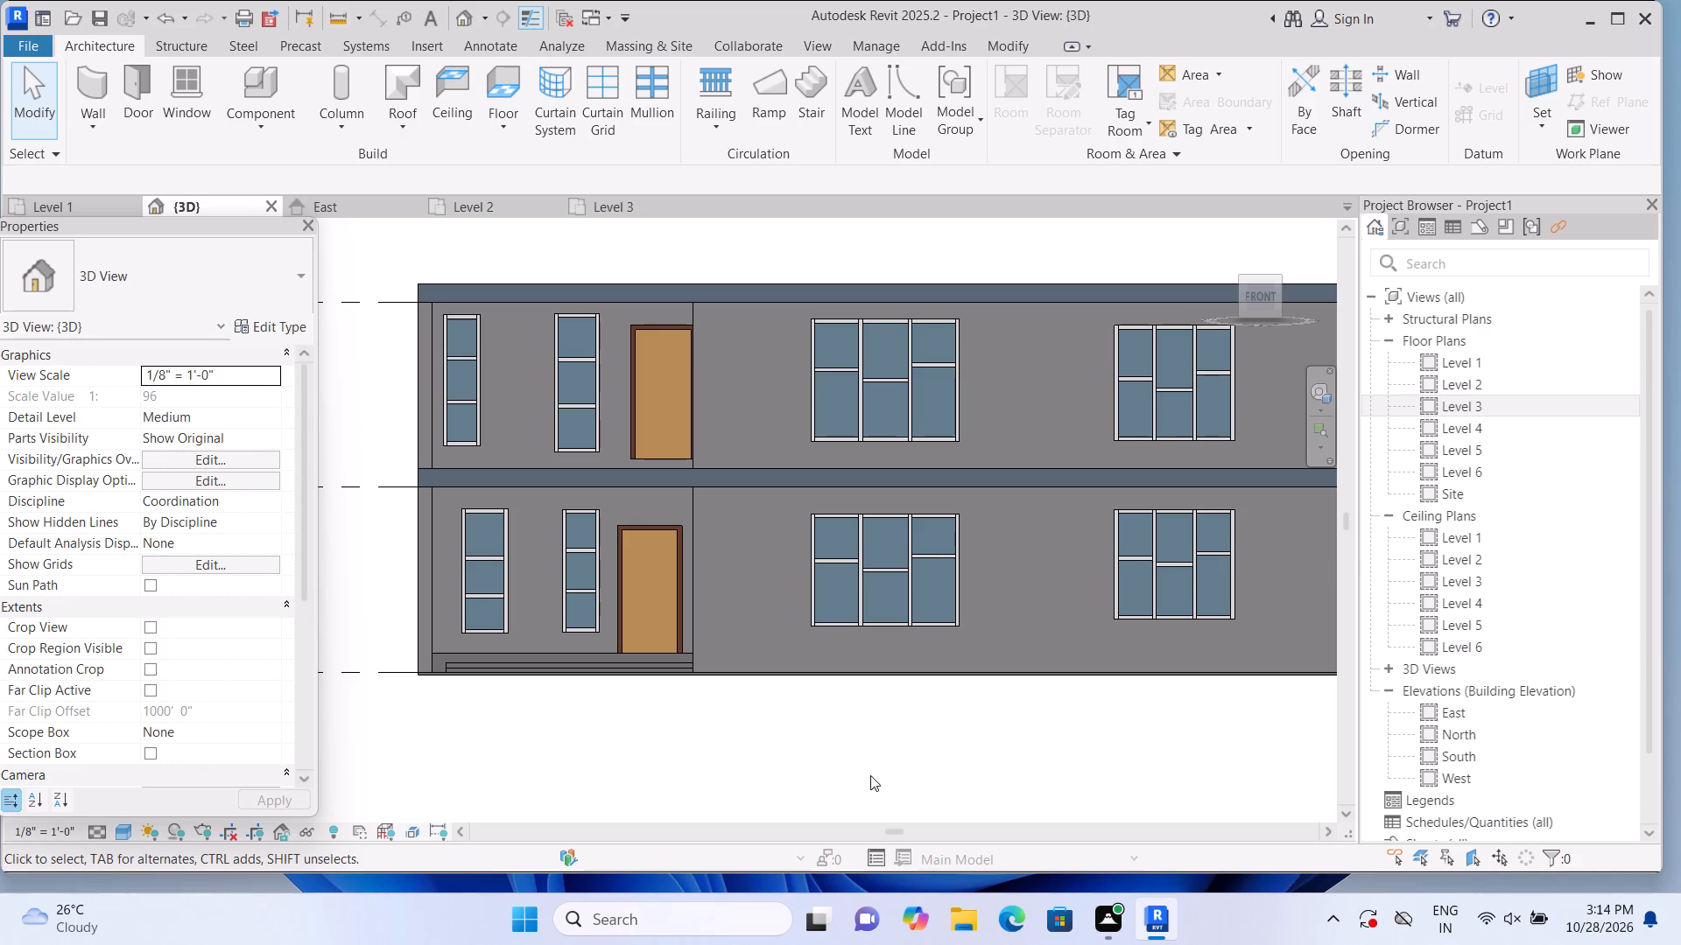
Examine the front facade, then the building's side and recessed entrance with its steps from the front-left corner.
{"action": "middle_click_drag", "start_coordinate": [1078, 762], "coordinate": [989, 762]}
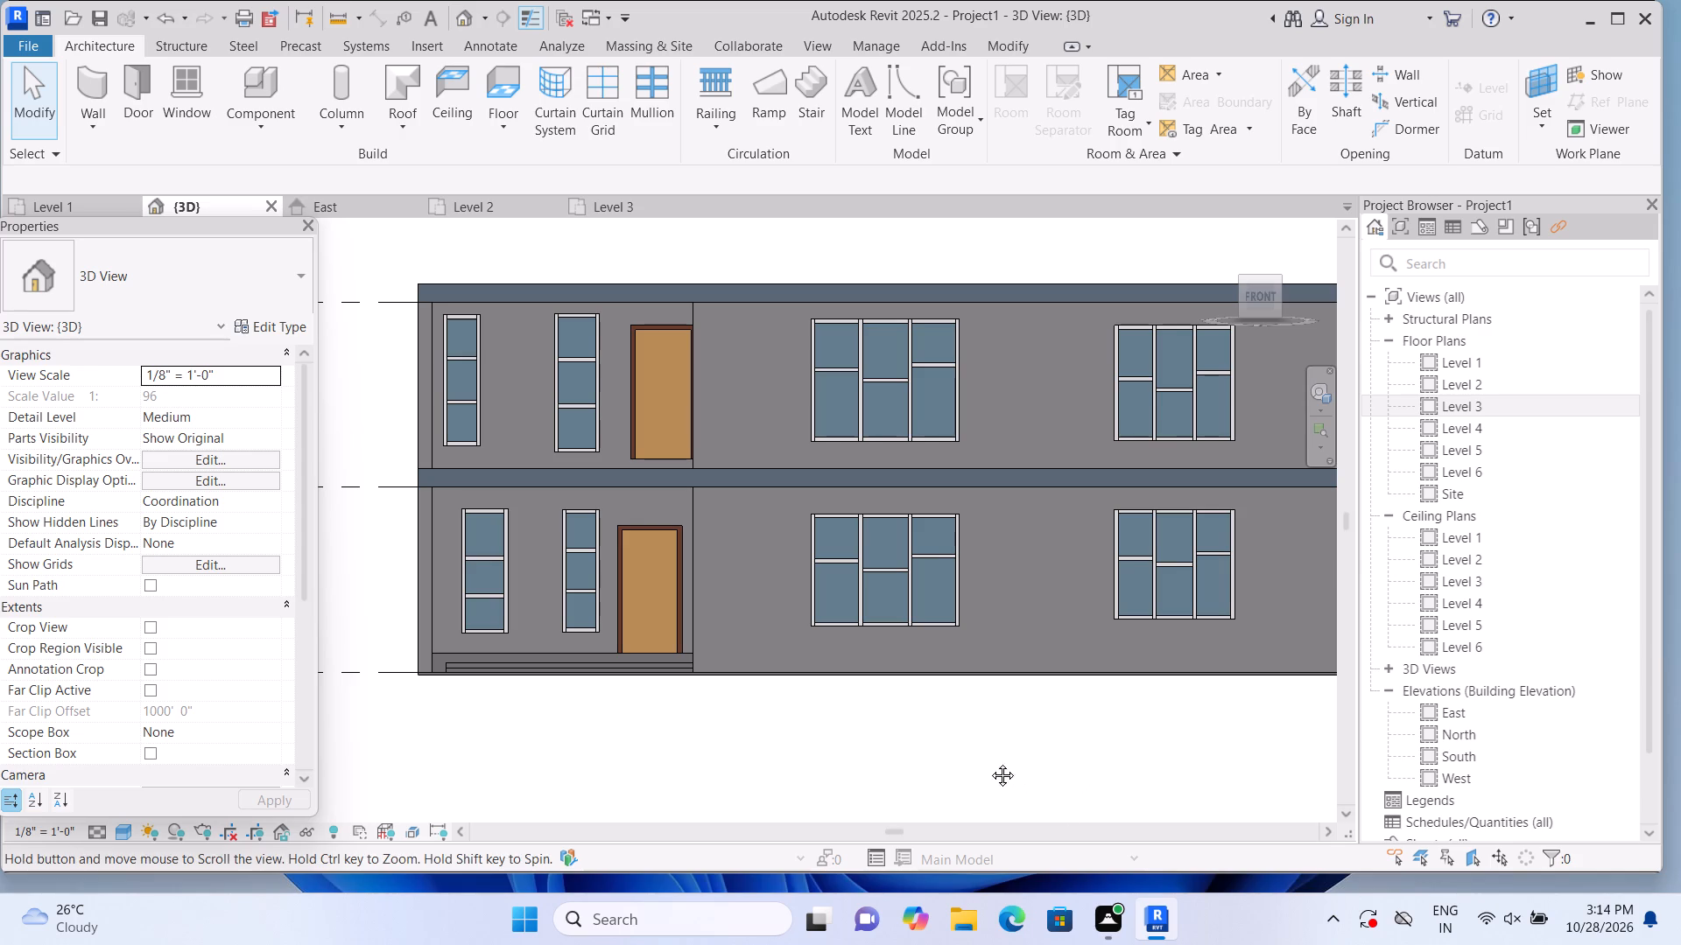
{"action": "middle_click_drag", "start_coordinate": [989, 762], "coordinate": [976, 759]}
{"action": "scroll", "coordinate": [974, 756], "scroll_direction": "up", "scroll_amount": 1}
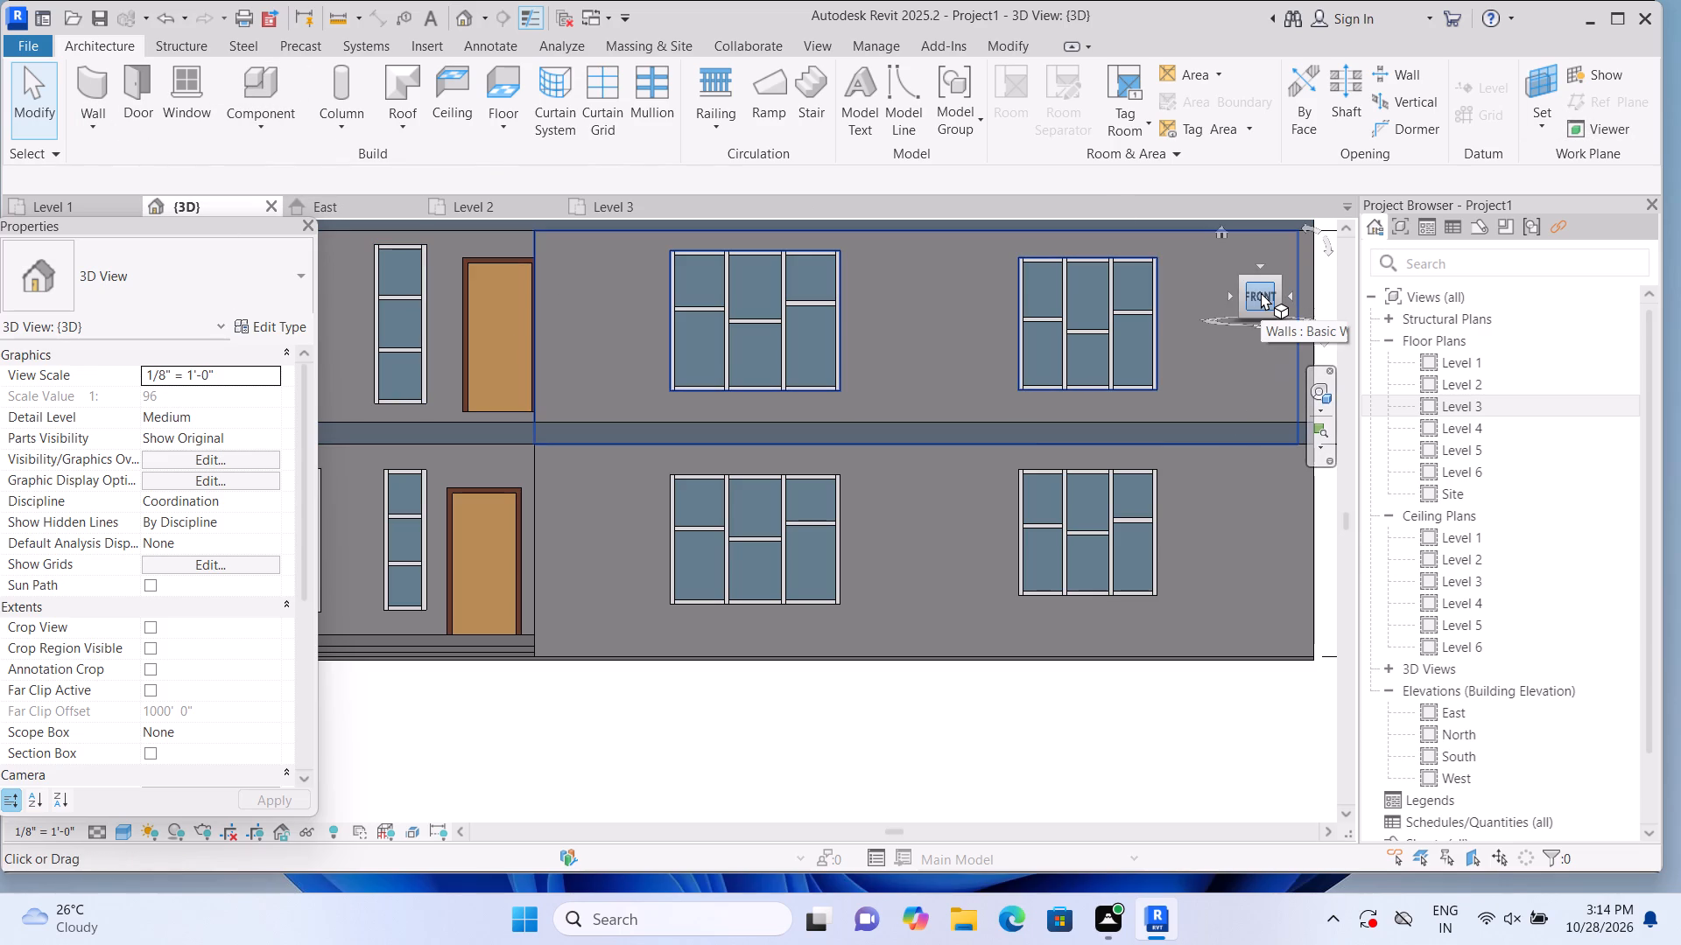
{"action": "left_click", "coordinate": [1220, 228]}
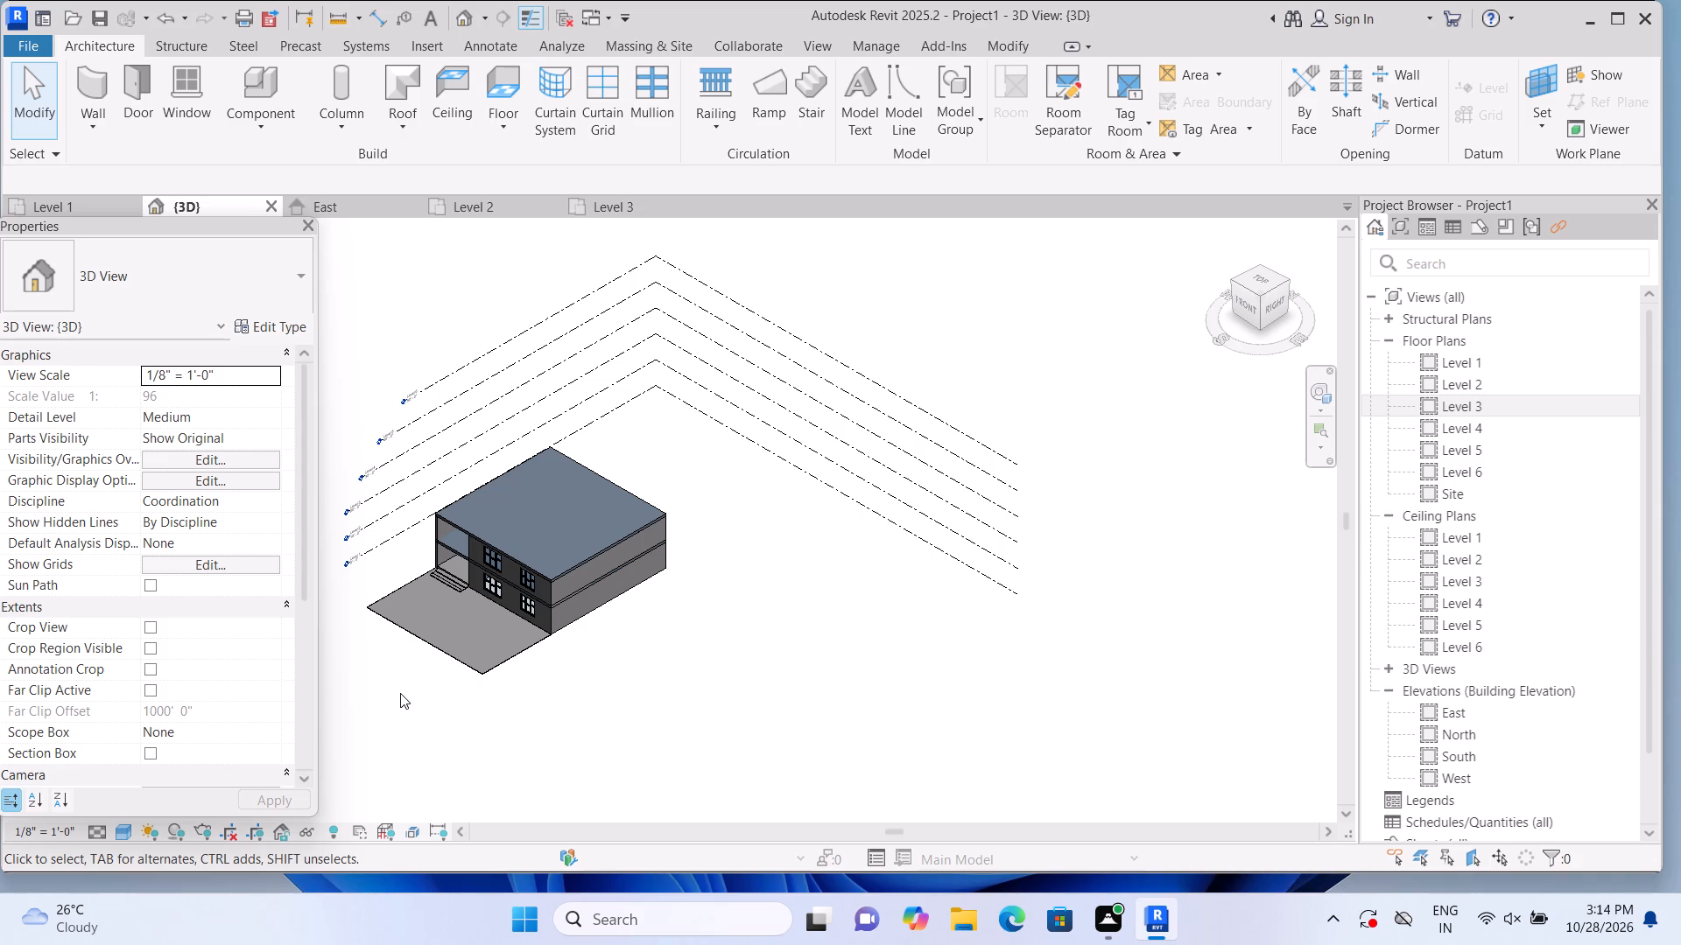
{"action": "middle_click_drag", "start_coordinate": [229, 654], "coordinate": [540, 725], "text": "shift"}
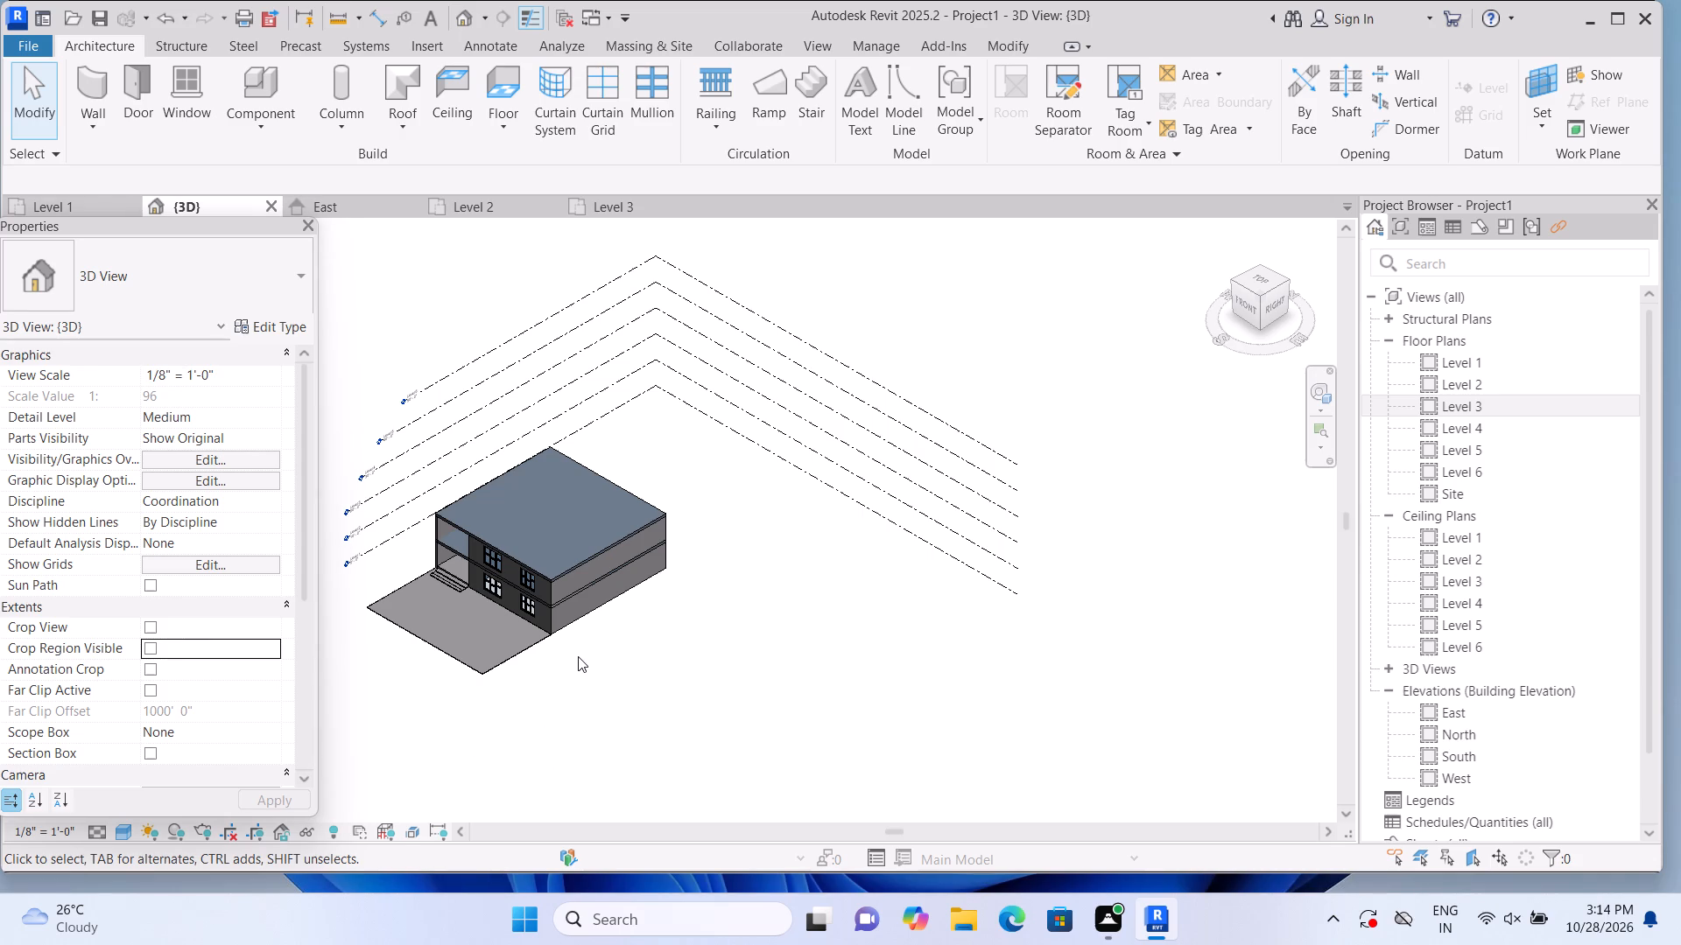
{"action": "middle_click_drag", "start_coordinate": [354, 664], "coordinate": [411, 718], "text": "shift"}
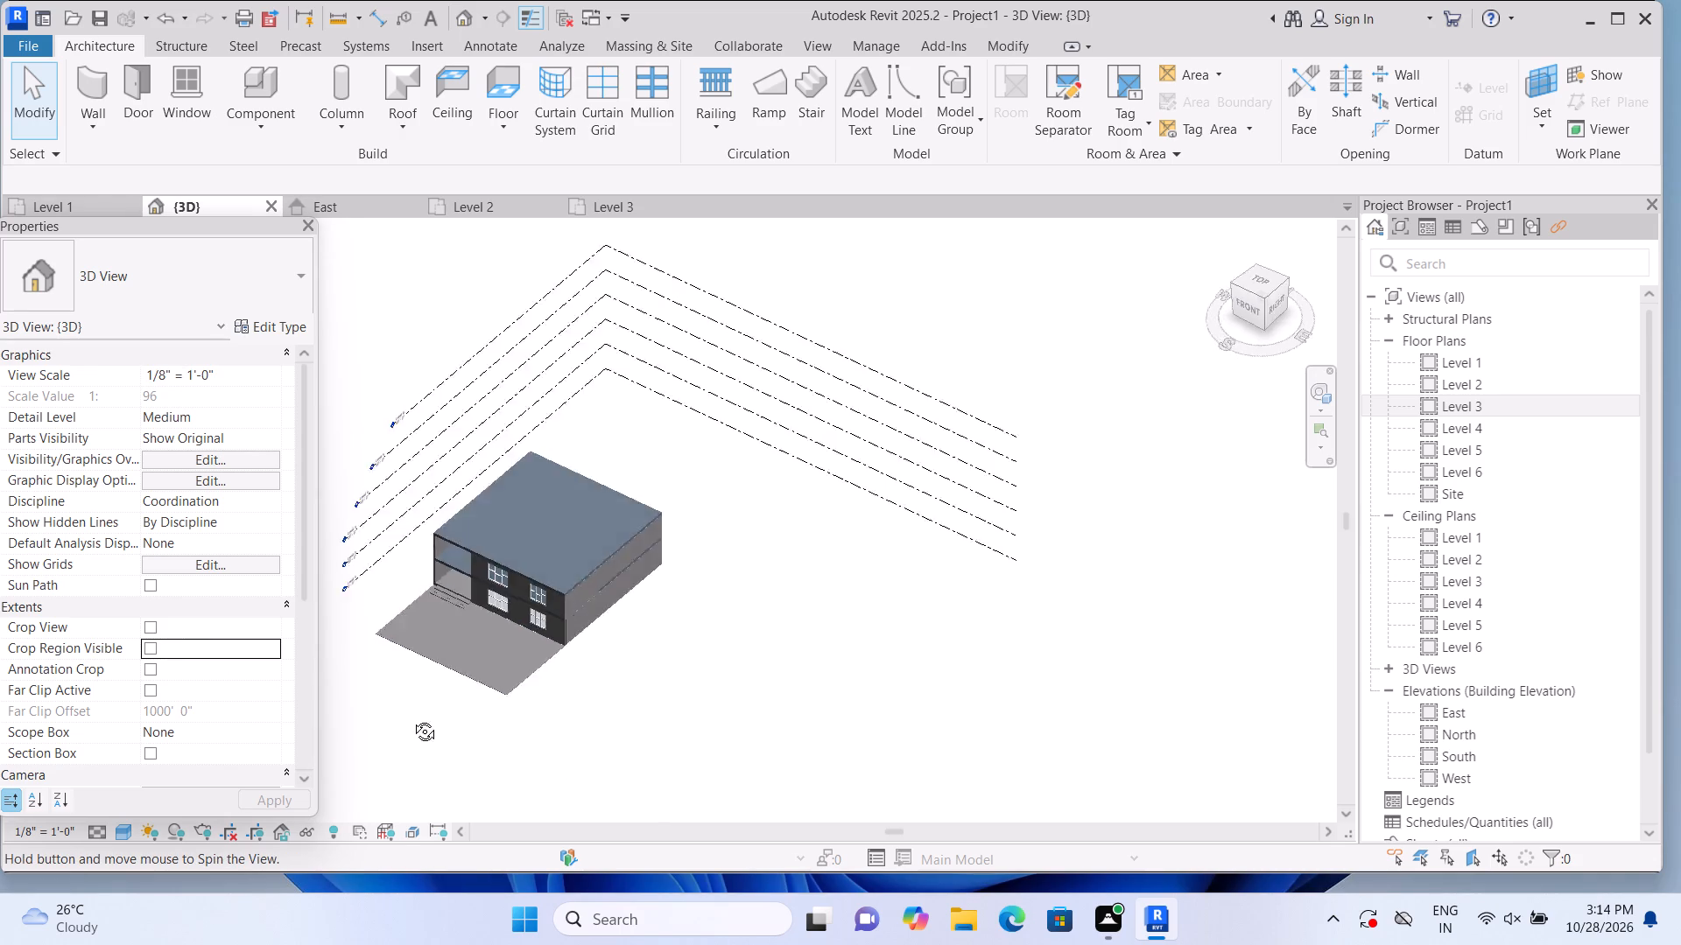
{"action": "middle_click_drag", "start_coordinate": [411, 718], "coordinate": [672, 624], "text": "shift"}
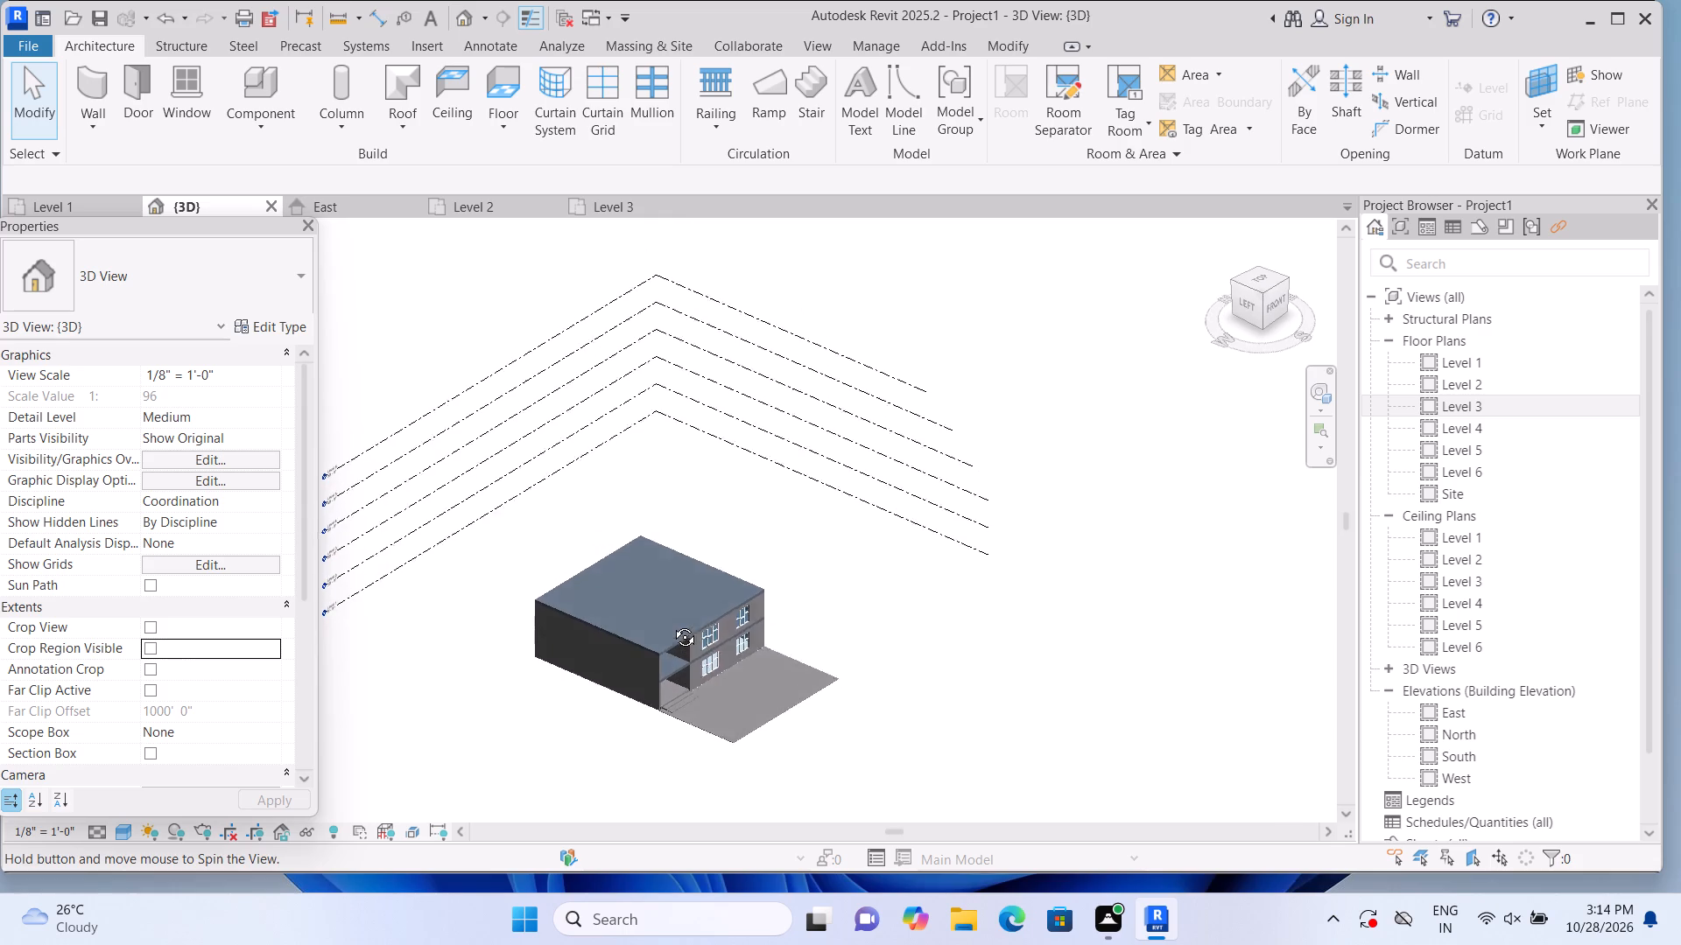
{"action": "middle_click_drag", "start_coordinate": [672, 624], "coordinate": [675, 610], "text": "shift"}
{"action": "scroll", "coordinate": [694, 684], "scroll_direction": "up", "scroll_amount": 8}
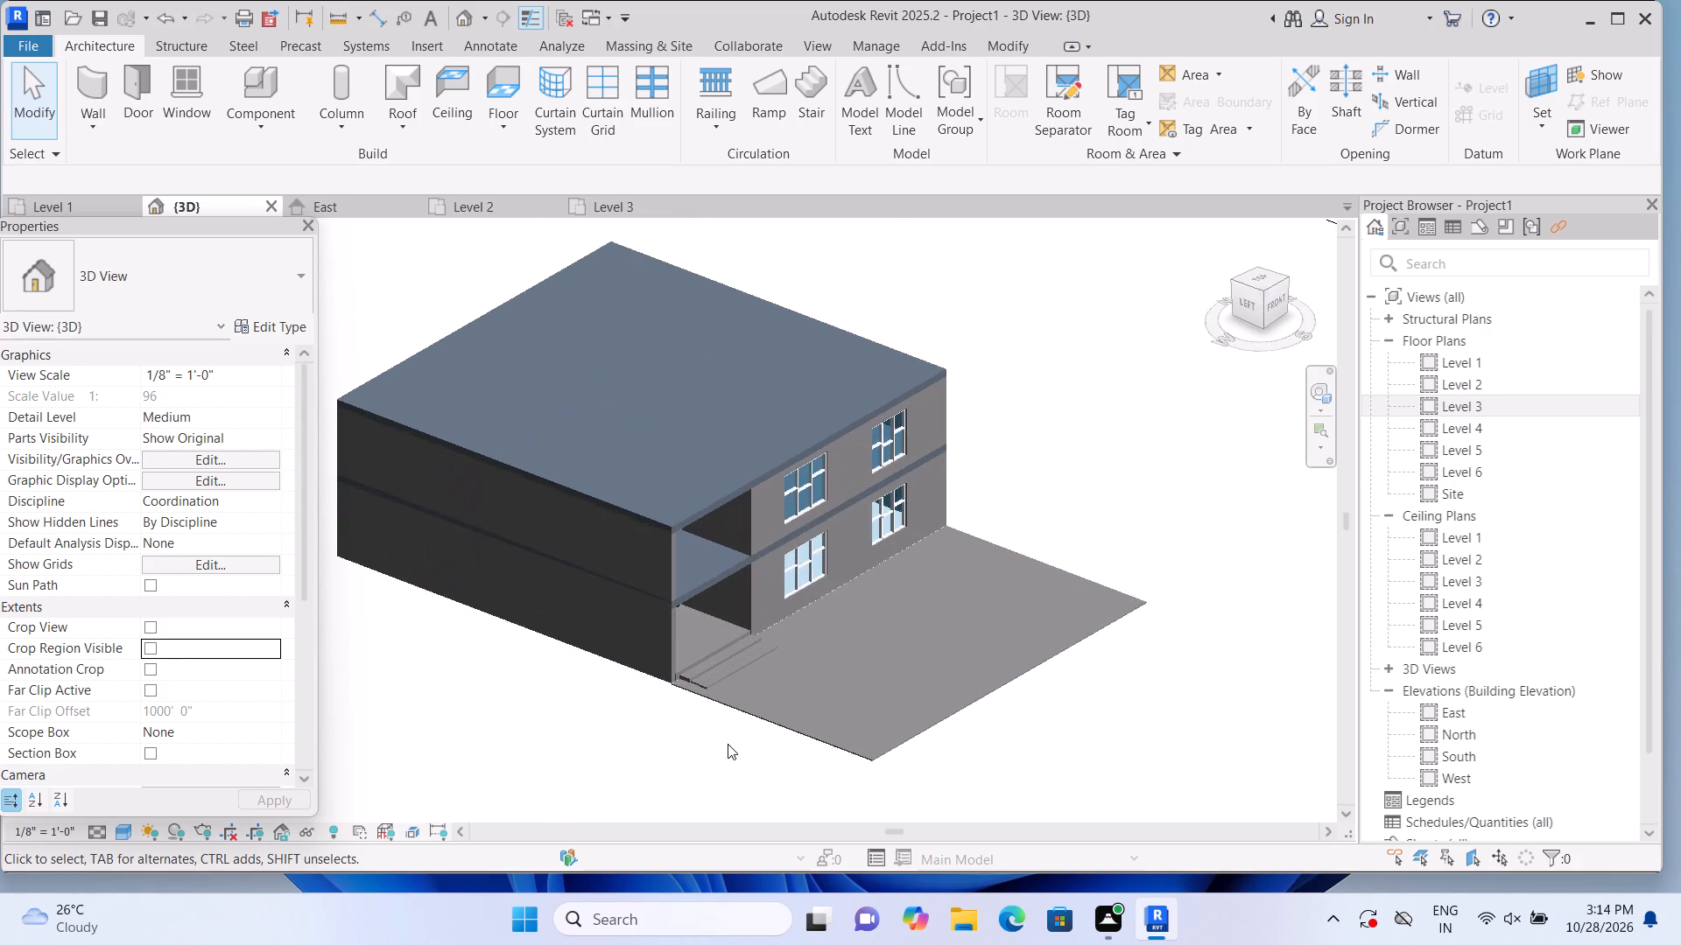
{"action": "scroll", "coordinate": [735, 726], "scroll_direction": "up", "scroll_amount": 4}
{"action": "middle_click_drag", "start_coordinate": [671, 731], "coordinate": [735, 802]}
{"action": "scroll", "coordinate": [718, 785], "scroll_direction": "up", "scroll_amount": 1}
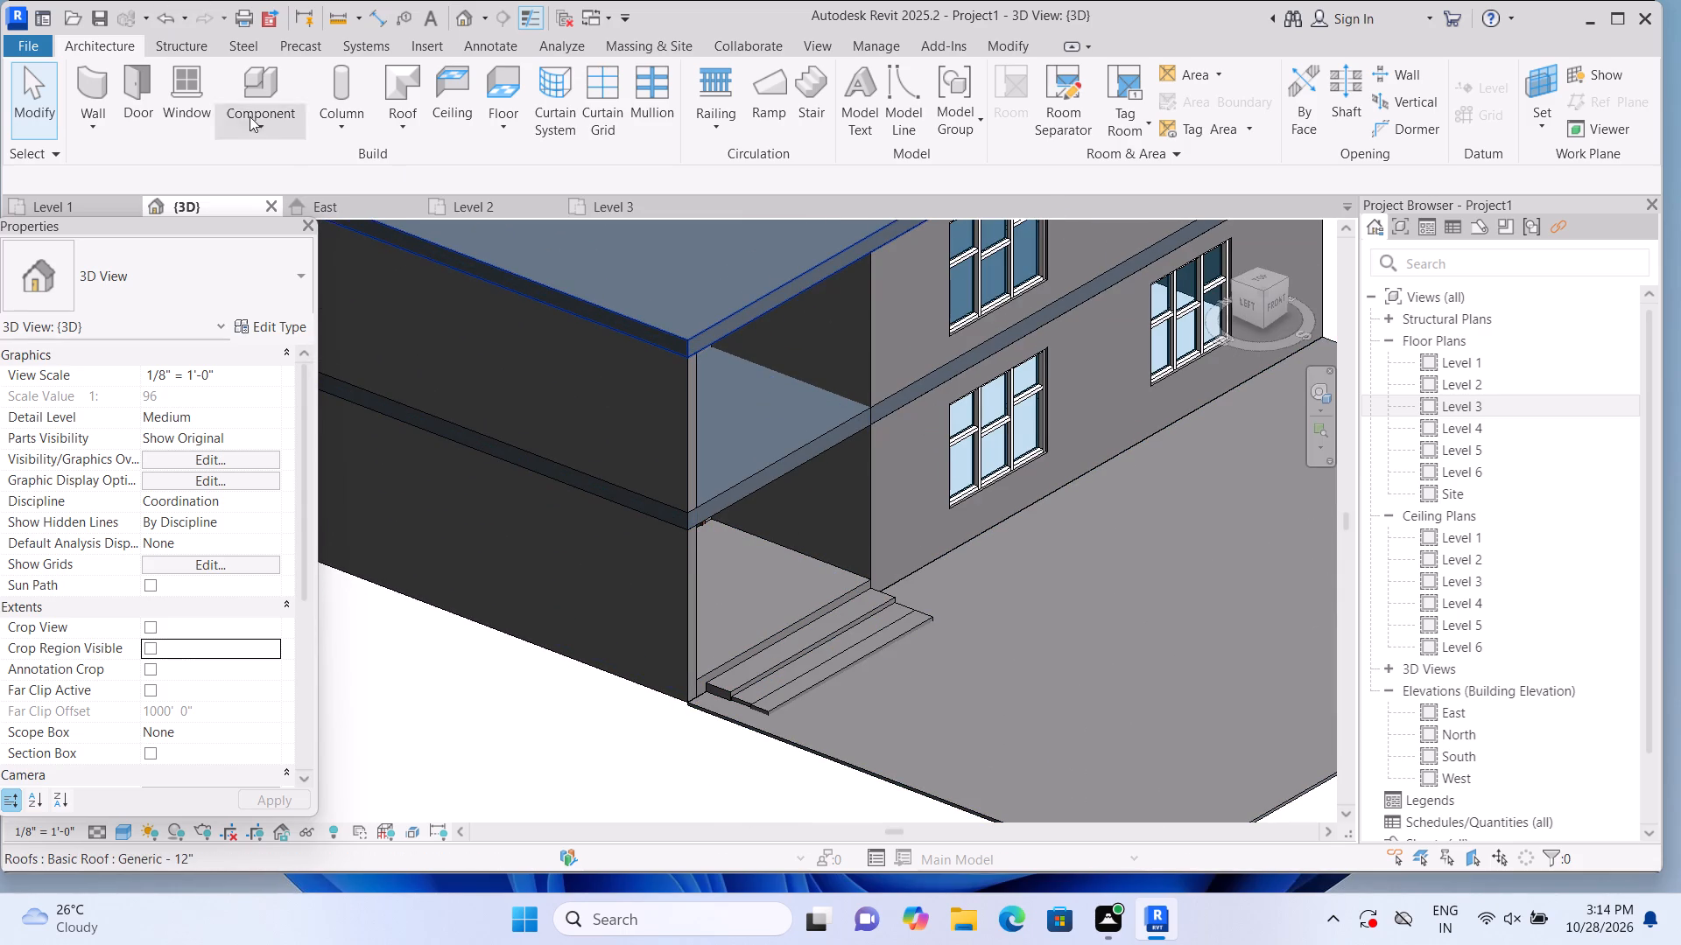
Start a new in-place component in the Generic Models category, keeping the default name.
{"action": "left_click", "coordinate": [273, 128]}
{"action": "left_click", "coordinate": [295, 208]}
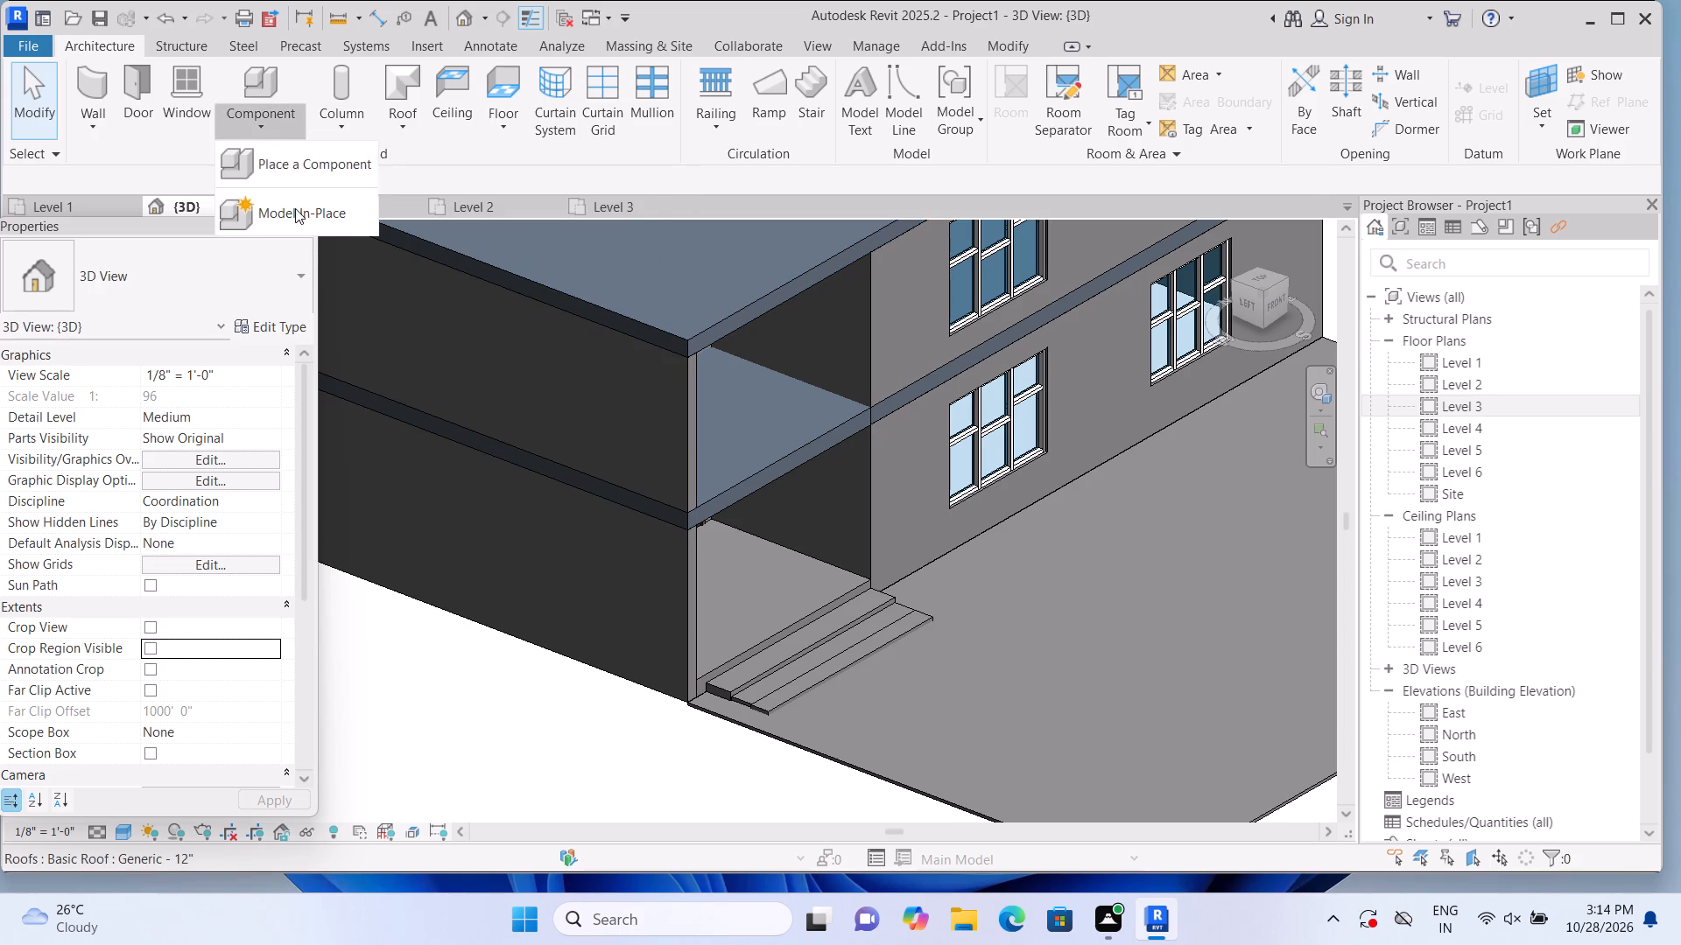
{"action": "scroll", "coordinate": [733, 401], "scroll_direction": "down", "scroll_amount": 5}
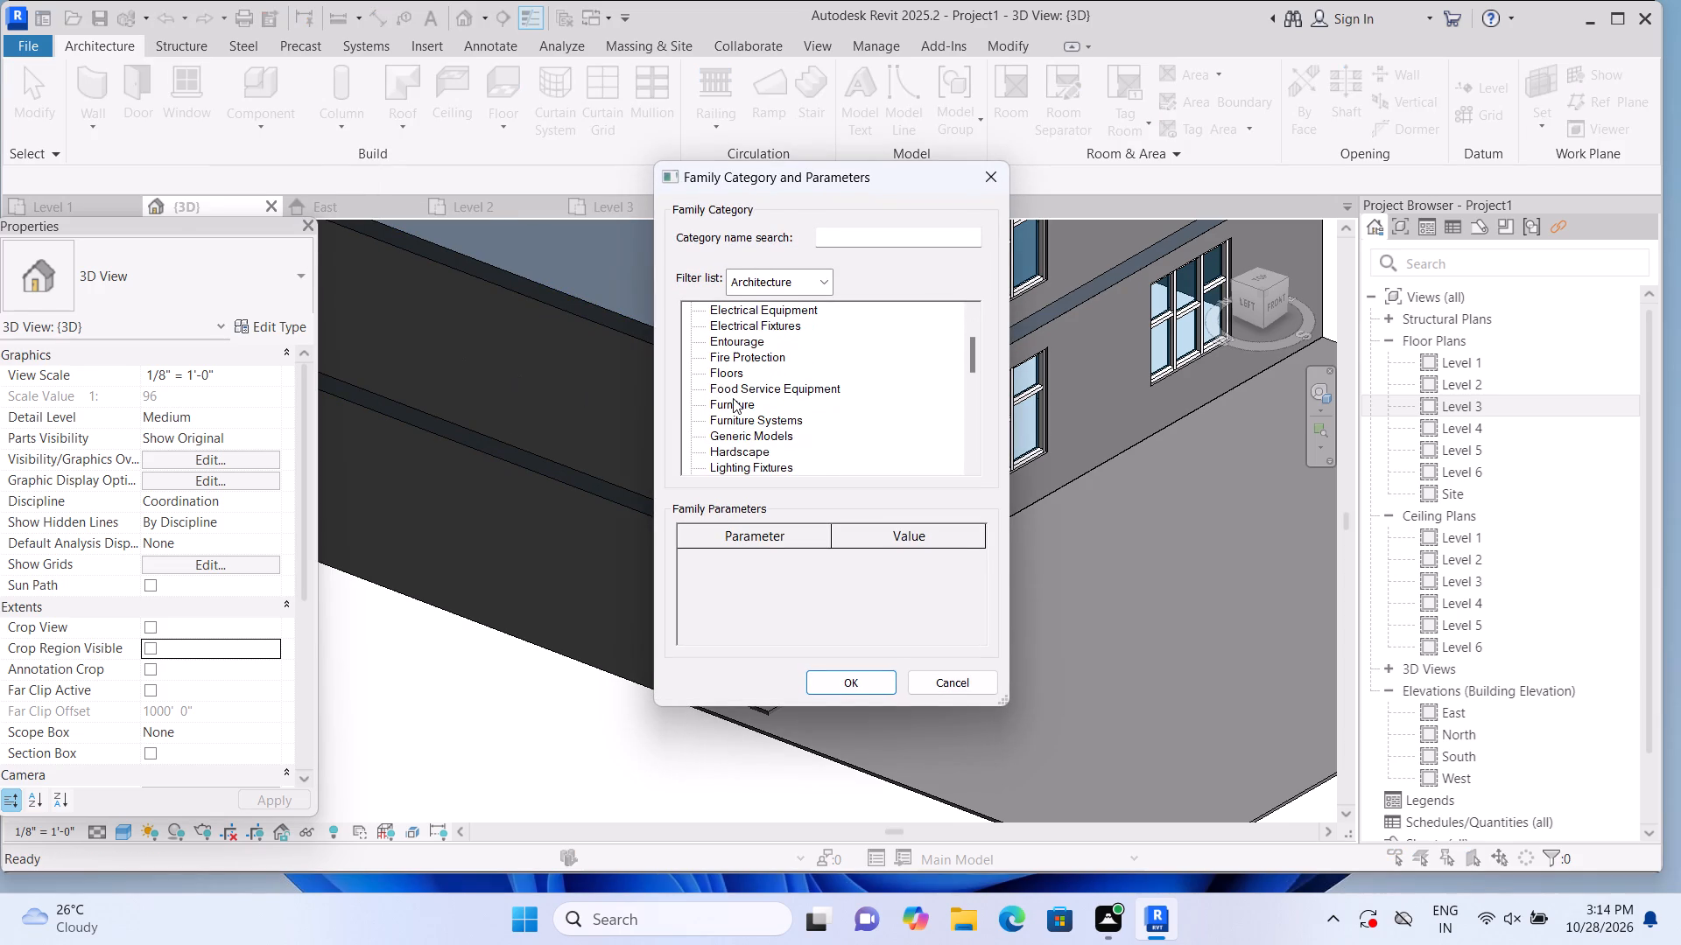
{"action": "double_click", "coordinate": [742, 430]}
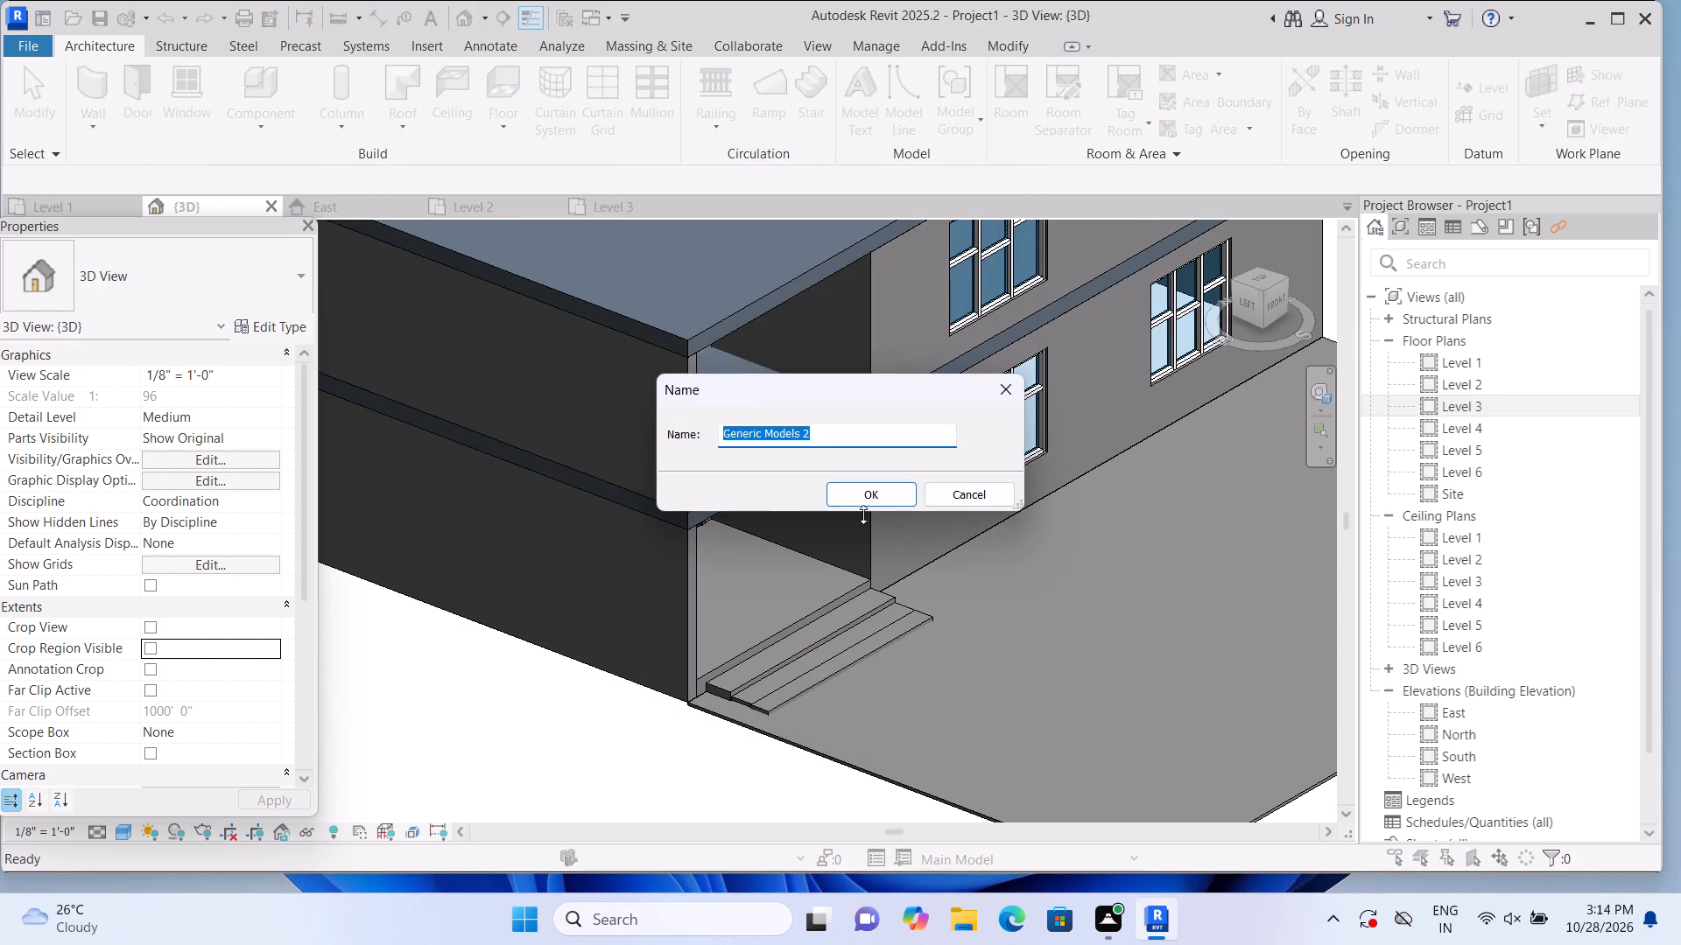
{"action": "left_click", "coordinate": [871, 502]}
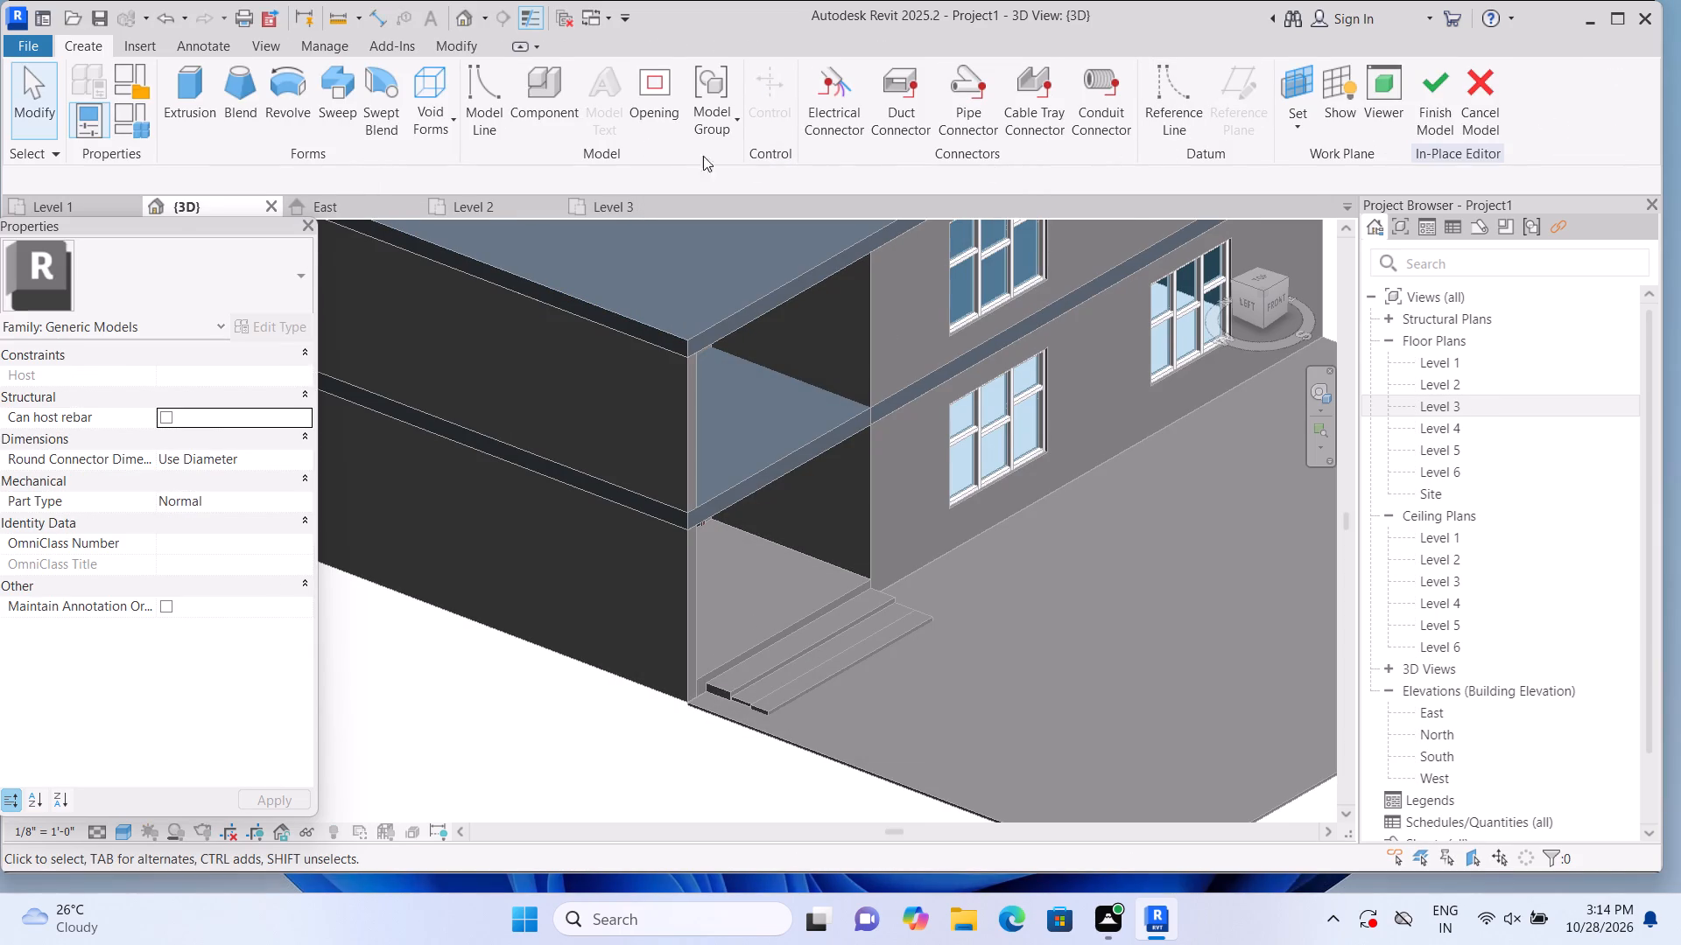
Extrude a rectangle about 4'-1" long by 1' high from the building's outer wall corner to the bottom step's endpoint, using a work plane picked from the steps.
{"action": "left_click", "coordinate": [180, 125]}
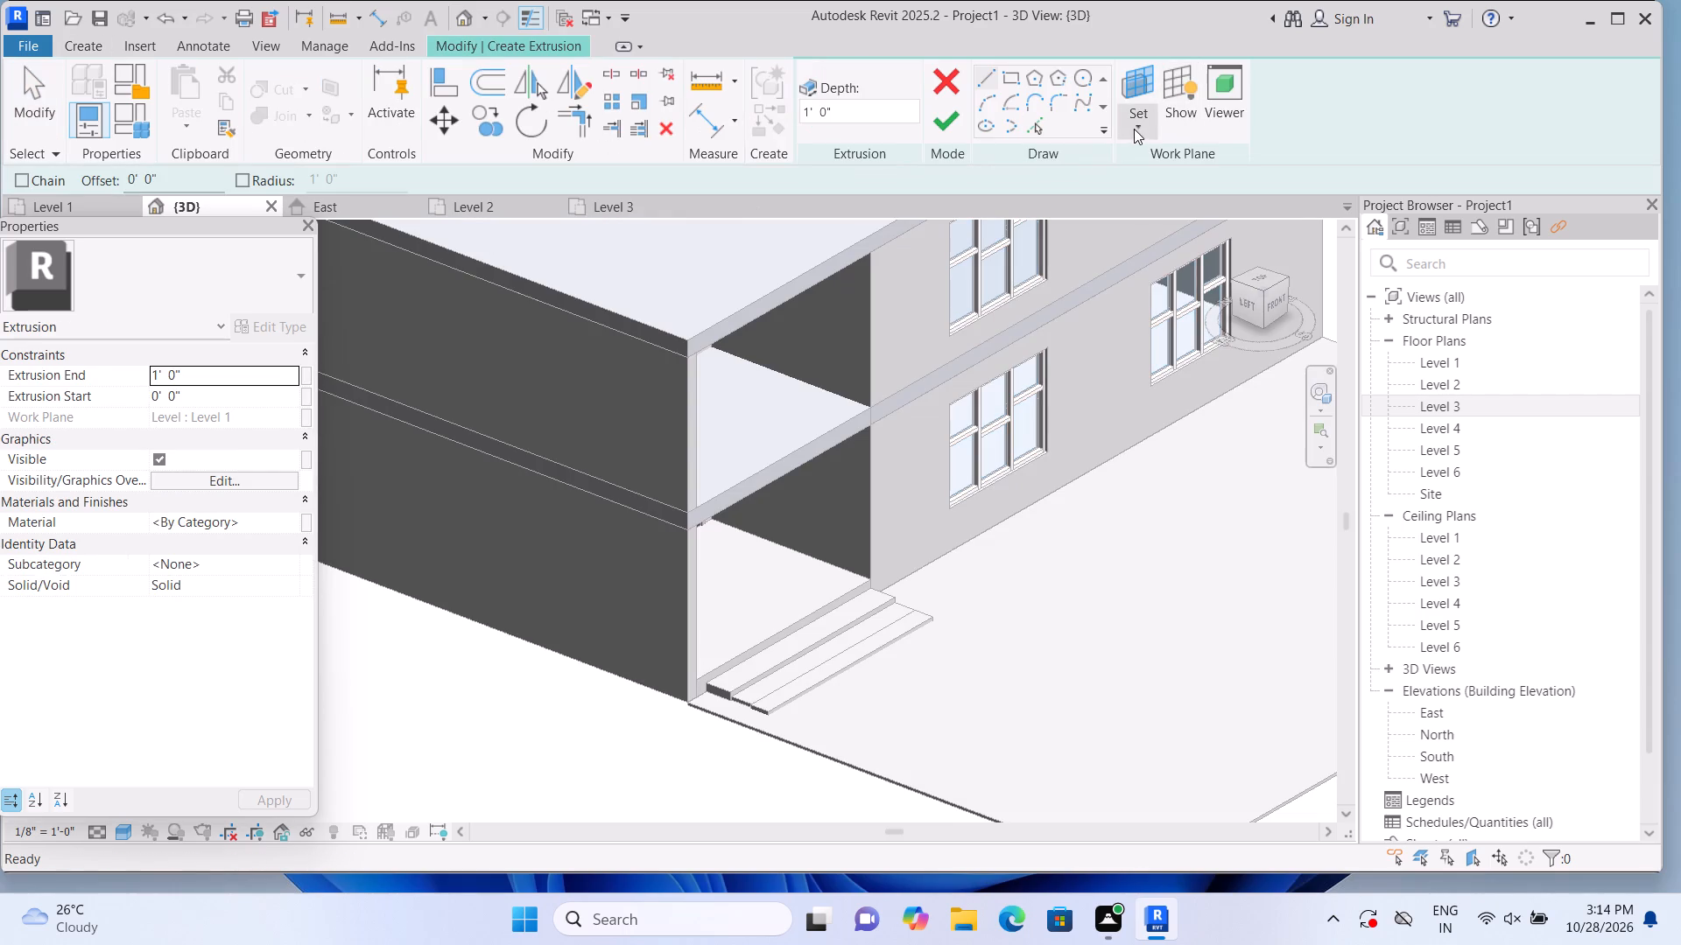
{"action": "left_click", "coordinate": [1137, 130]}
{"action": "left_click", "coordinate": [1169, 211]}
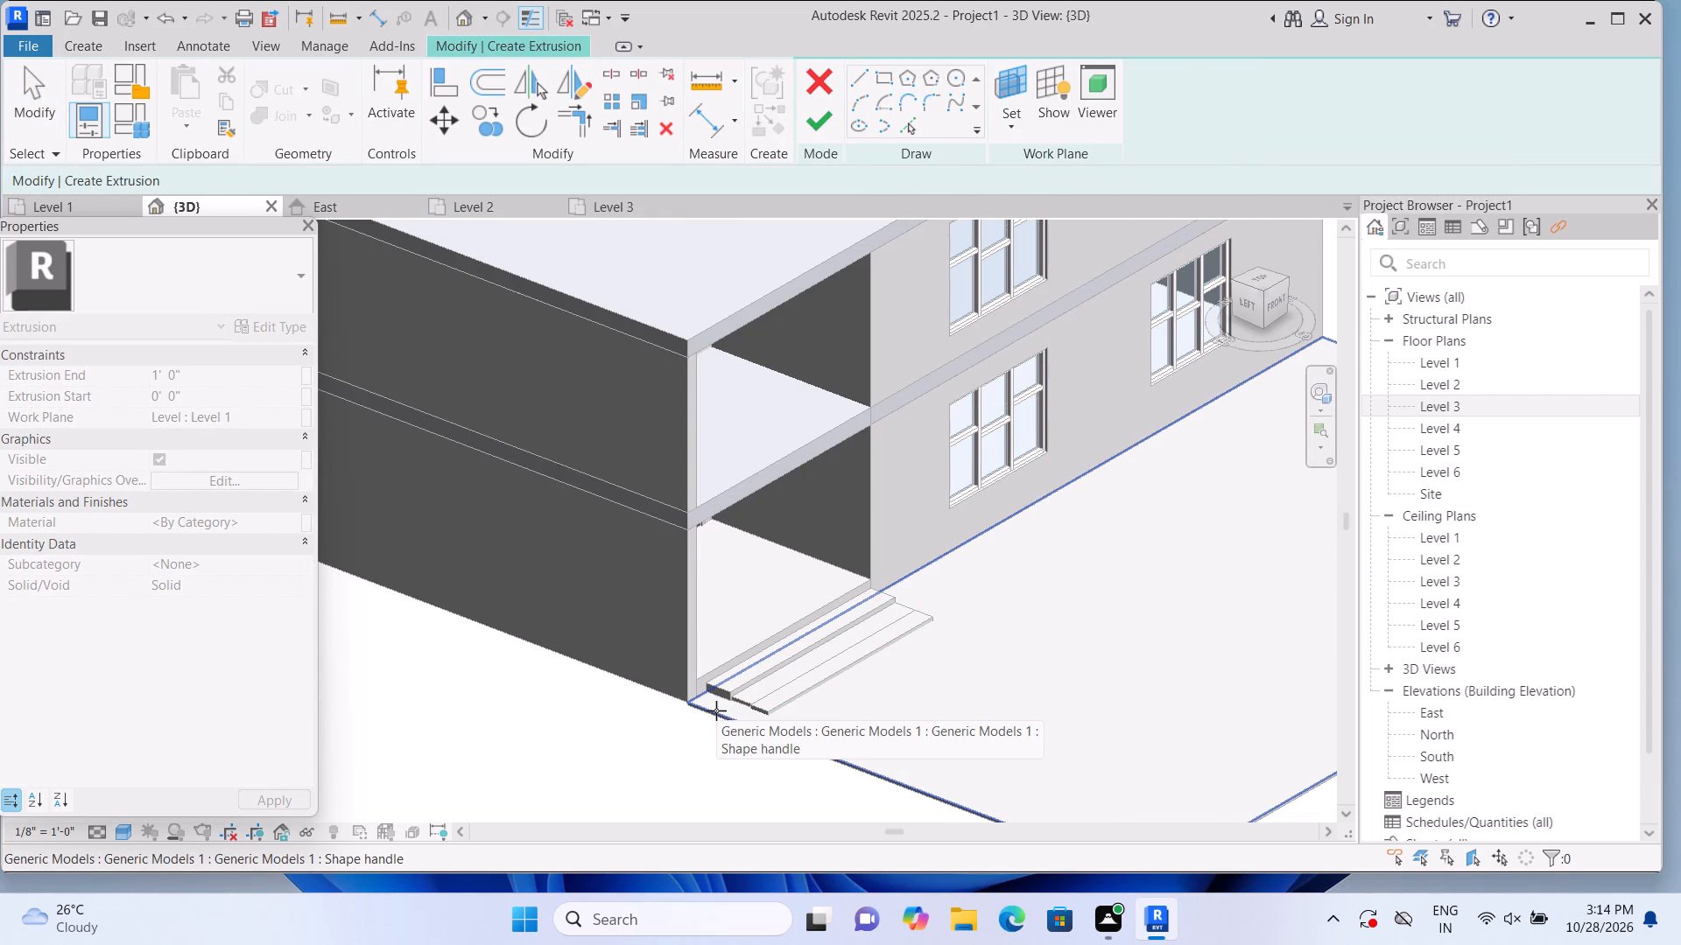
{"action": "left_click", "coordinate": [716, 710]}
{"action": "left_click", "coordinate": [1005, 72]}
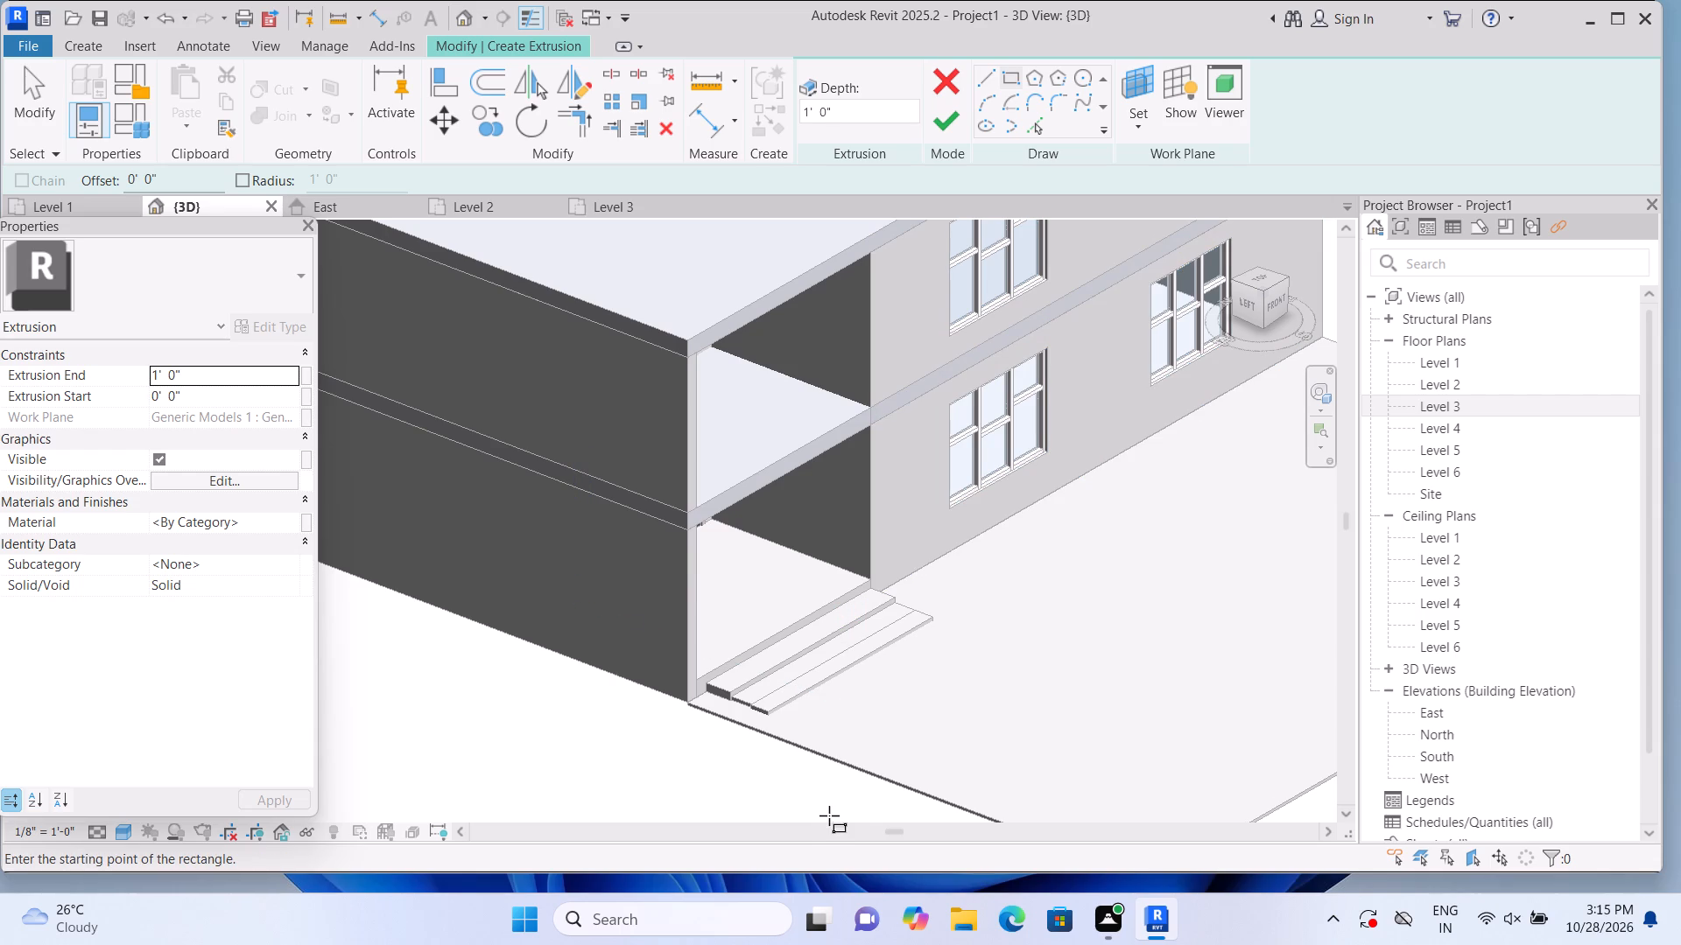
{"action": "scroll", "coordinate": [773, 713], "scroll_direction": "up", "scroll_amount": 3}
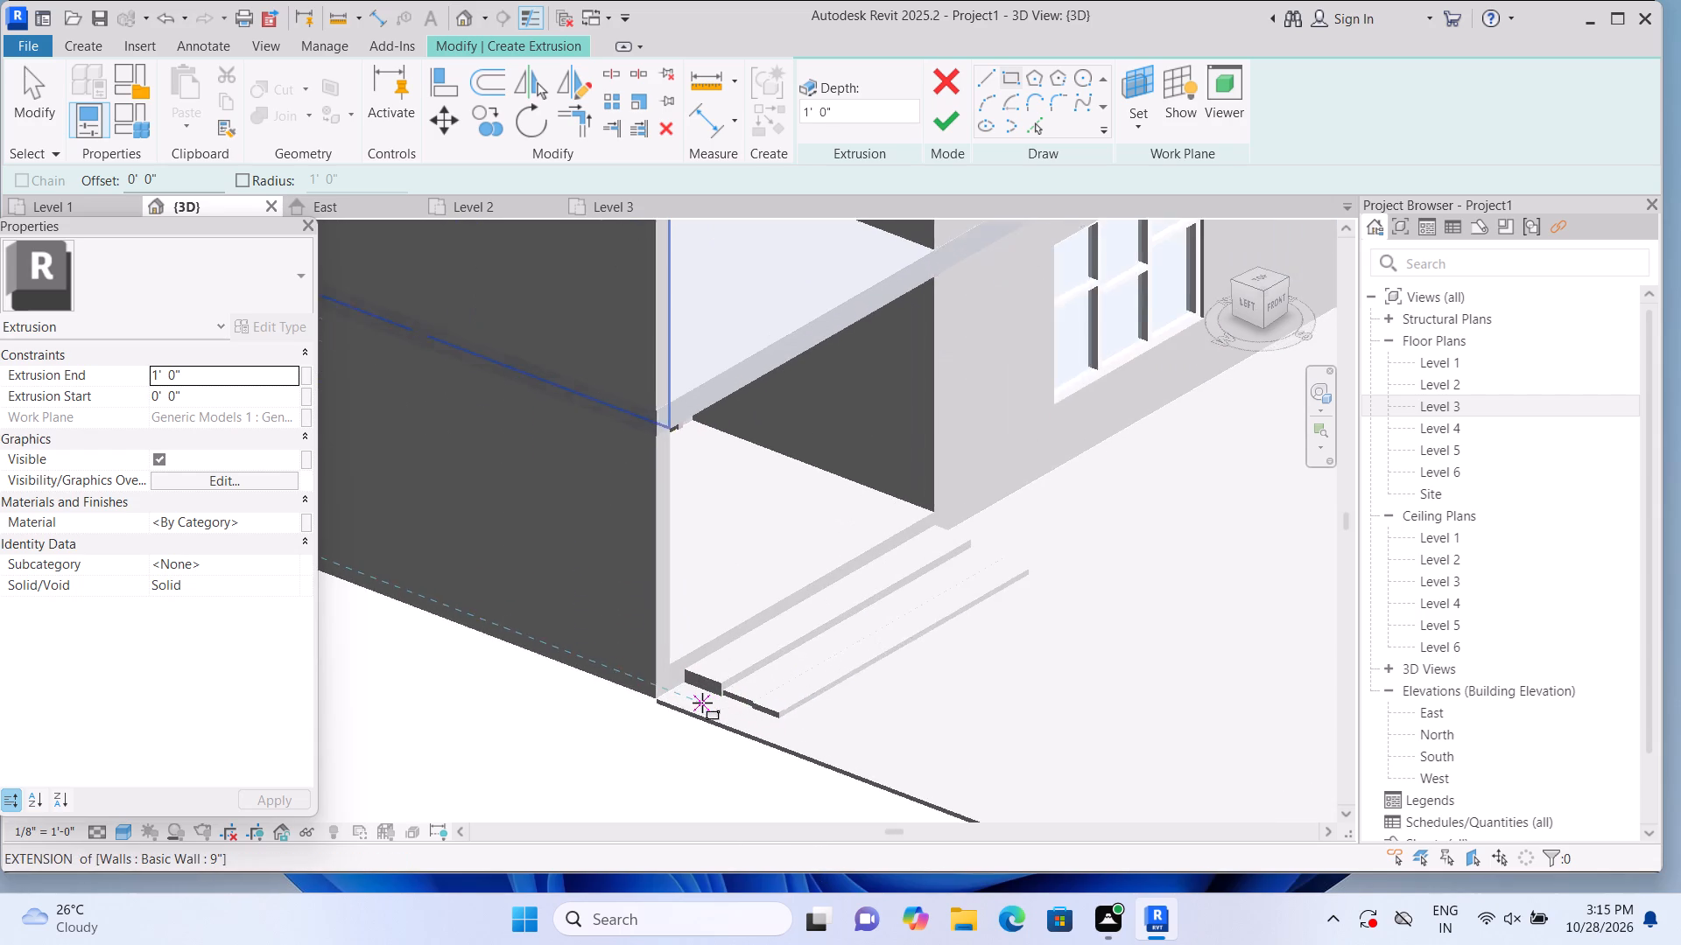
{"action": "scroll", "coordinate": [702, 703], "scroll_direction": "up", "scroll_amount": 1}
{"action": "left_click", "coordinate": [650, 695]}
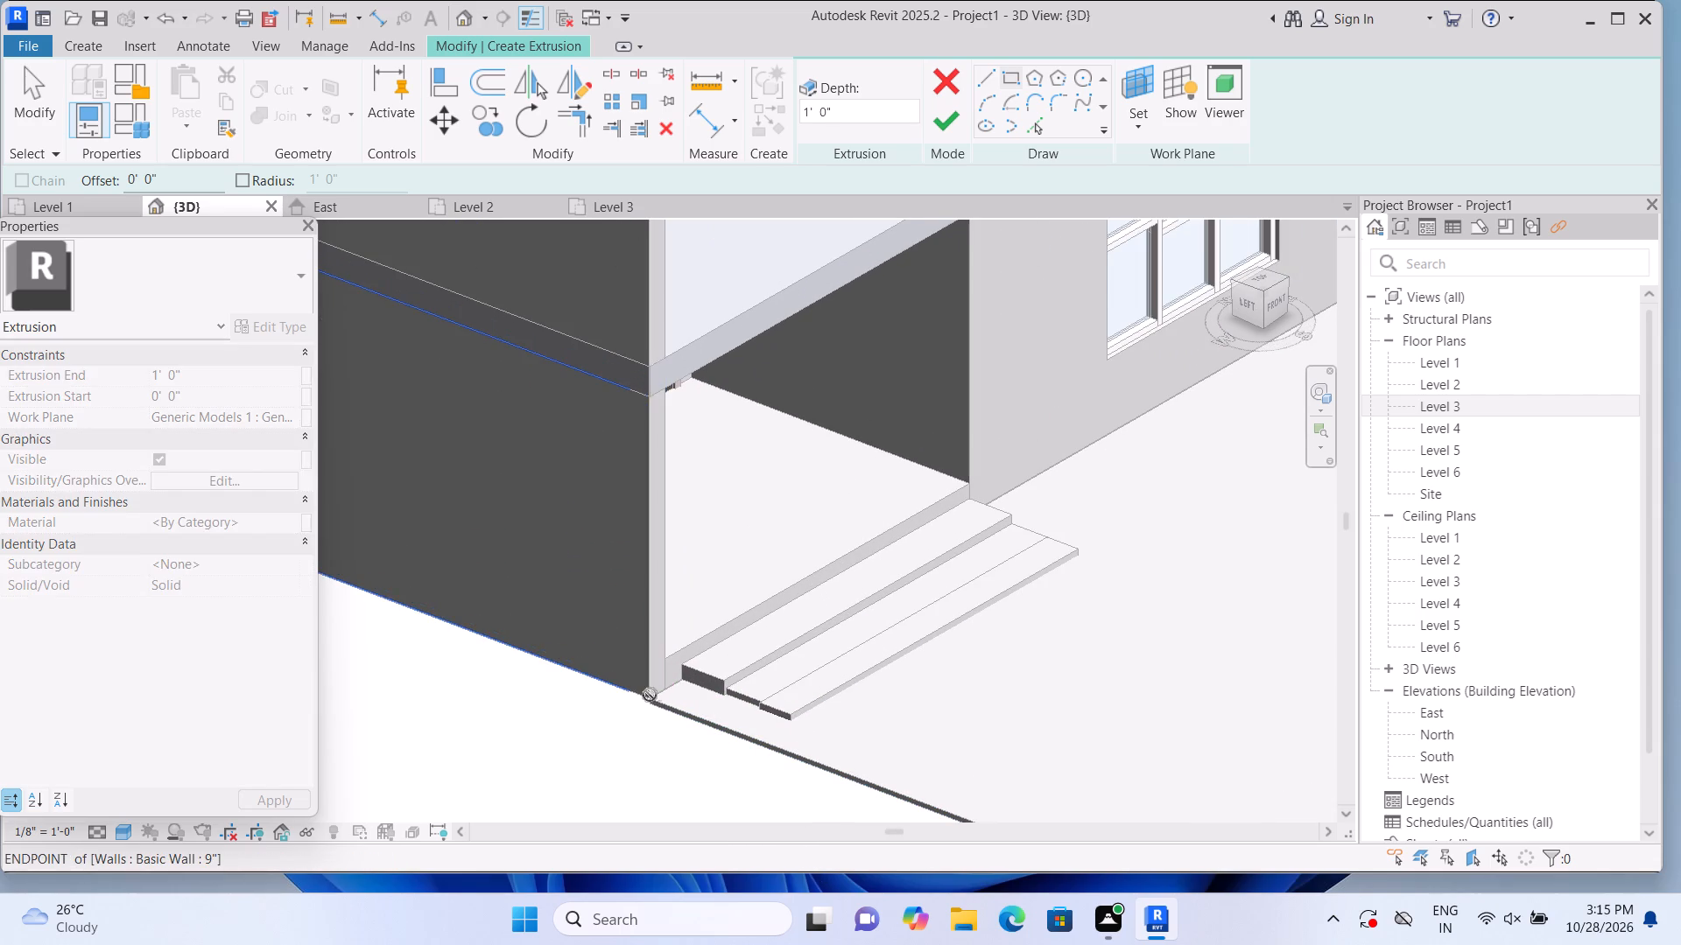
{"action": "left_click", "coordinate": [784, 722]}
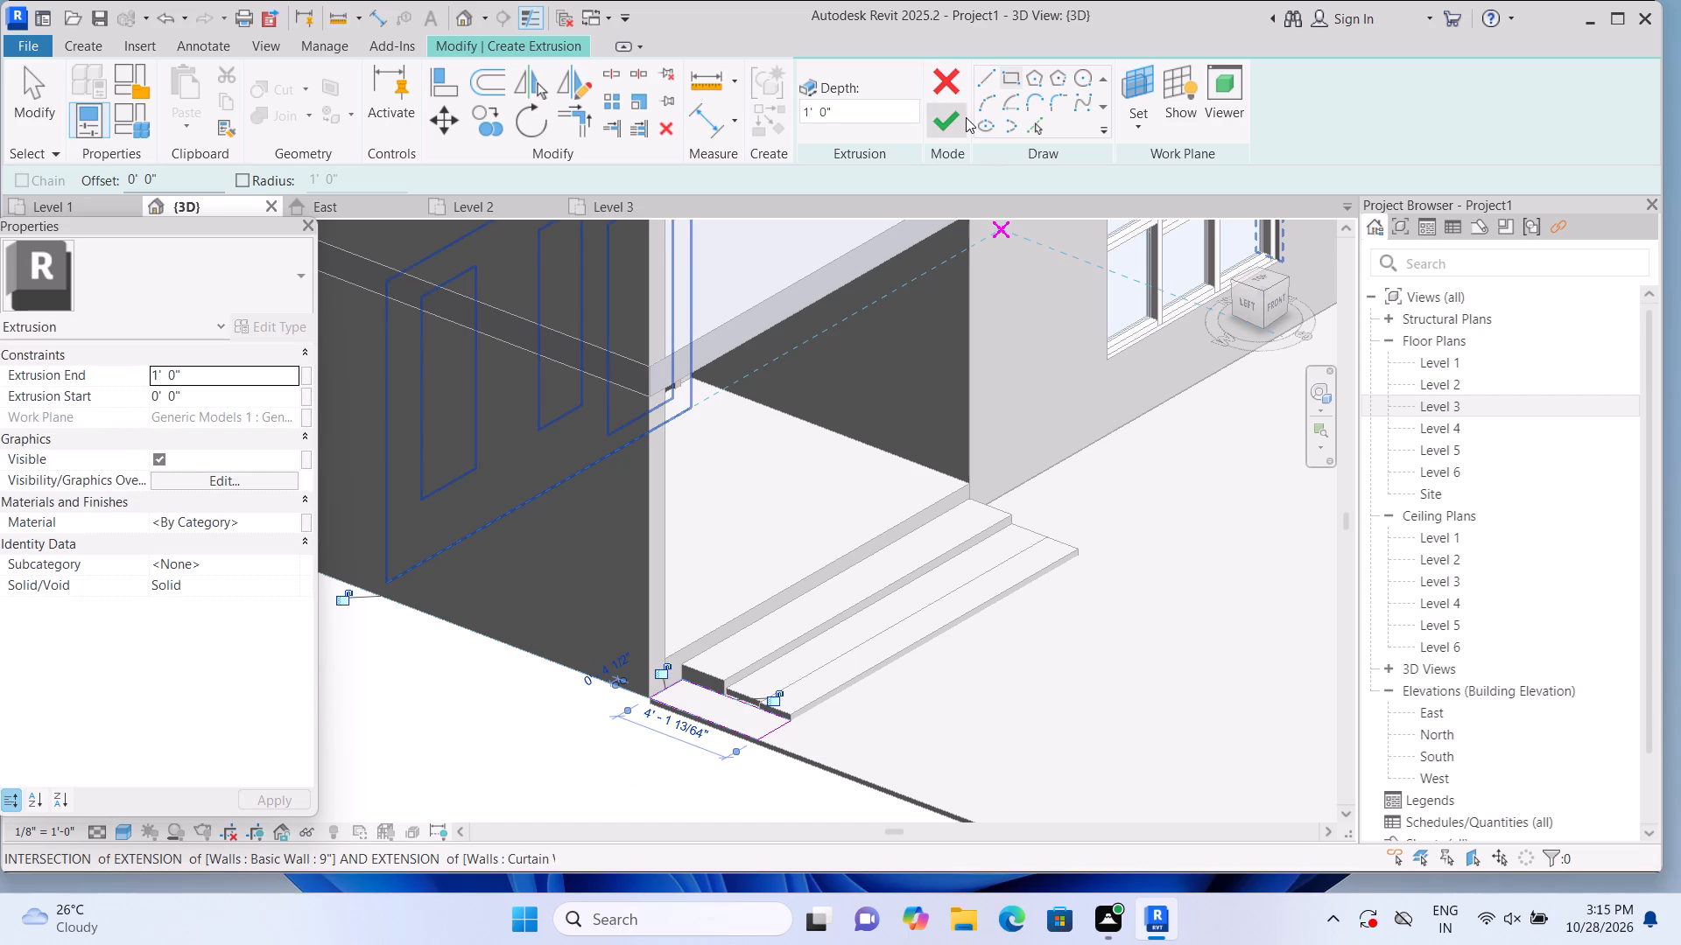
{"action": "left_click", "coordinate": [966, 117]}
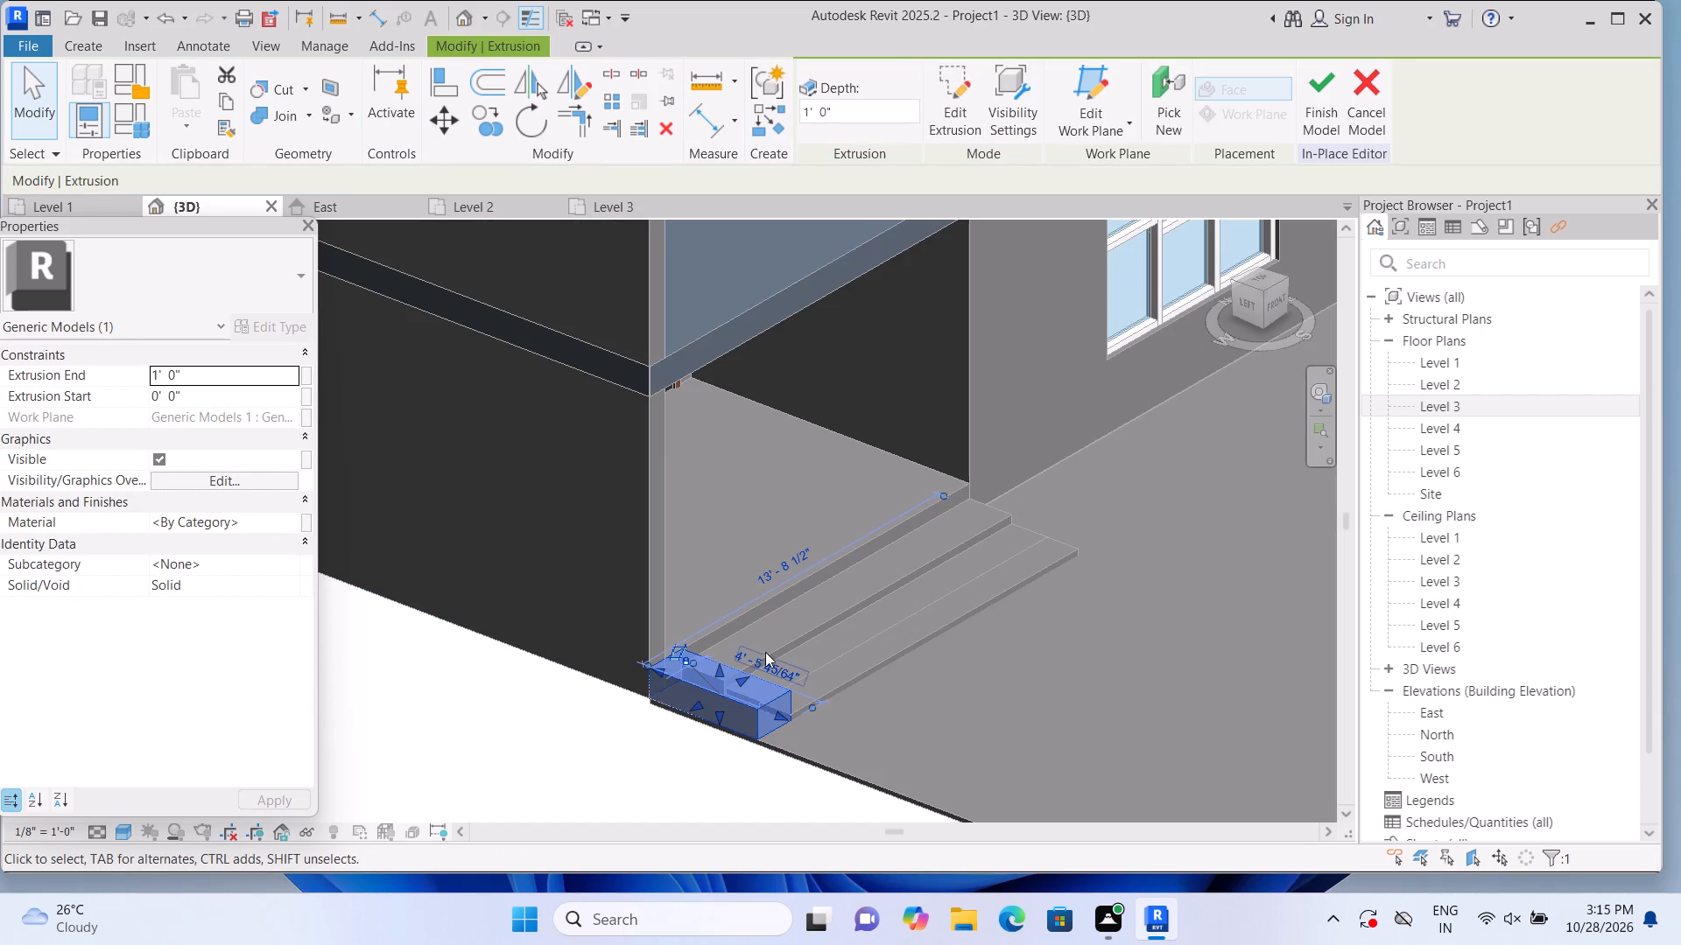
Stretch the new block beside the entrance steps upward to a height of about 8'-10".
{"action": "left_click_drag", "start_coordinate": [718, 668], "coordinate": [708, 444]}
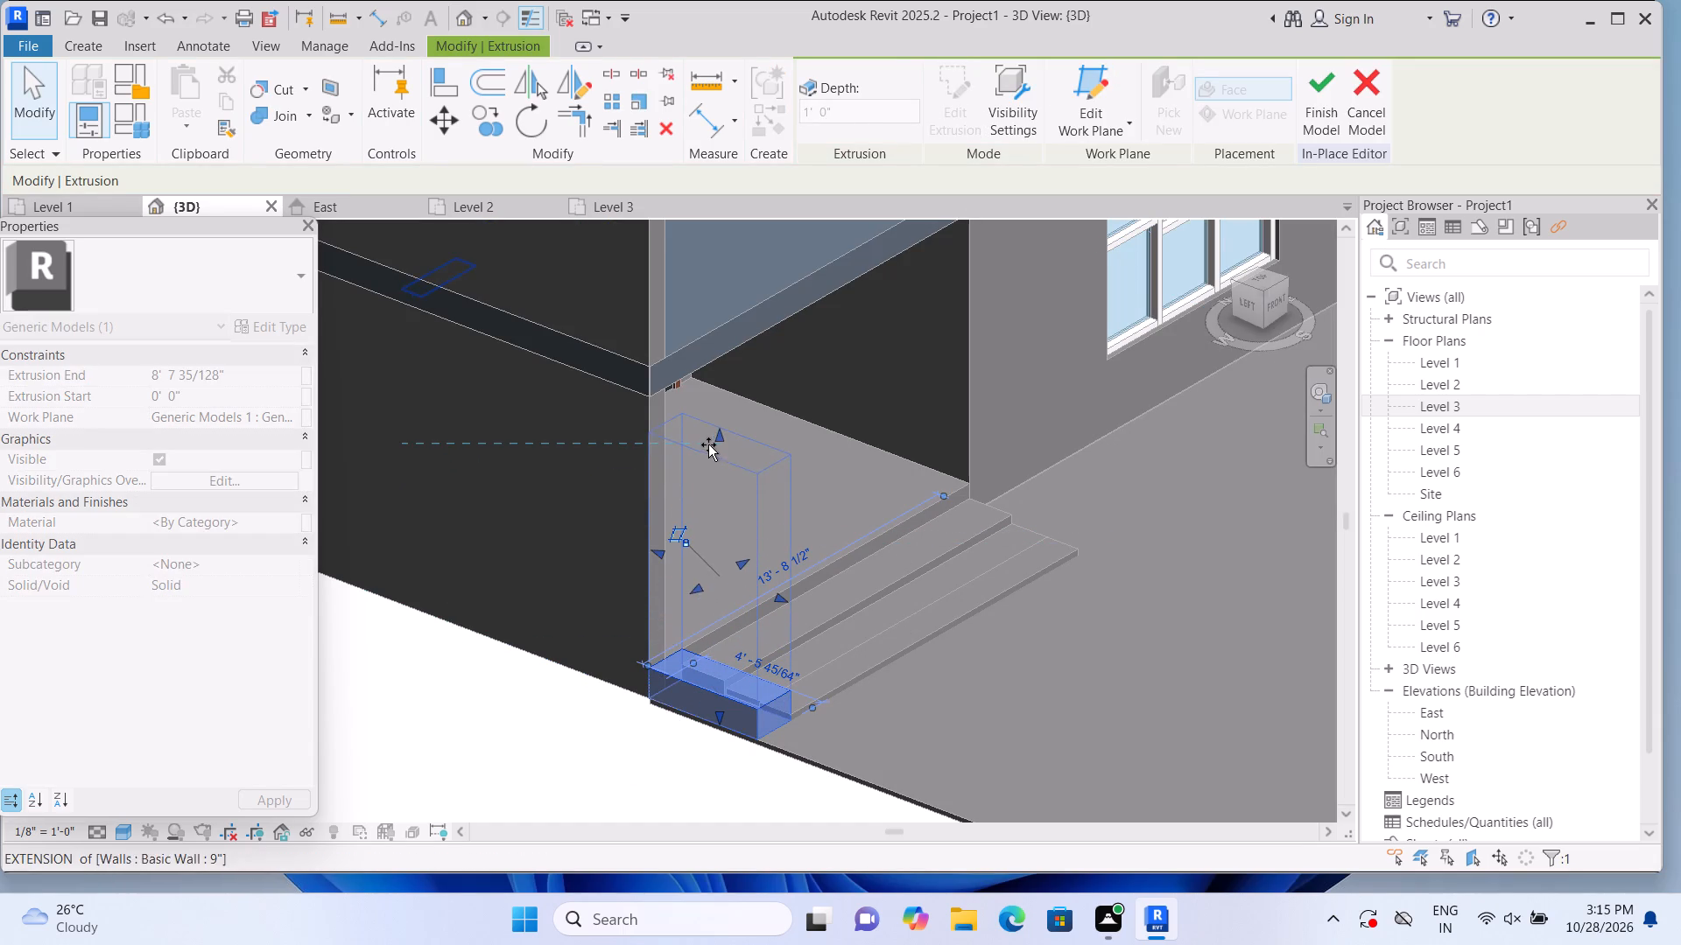
{"action": "left_click_drag", "start_coordinate": [708, 444], "coordinate": [707, 444]}
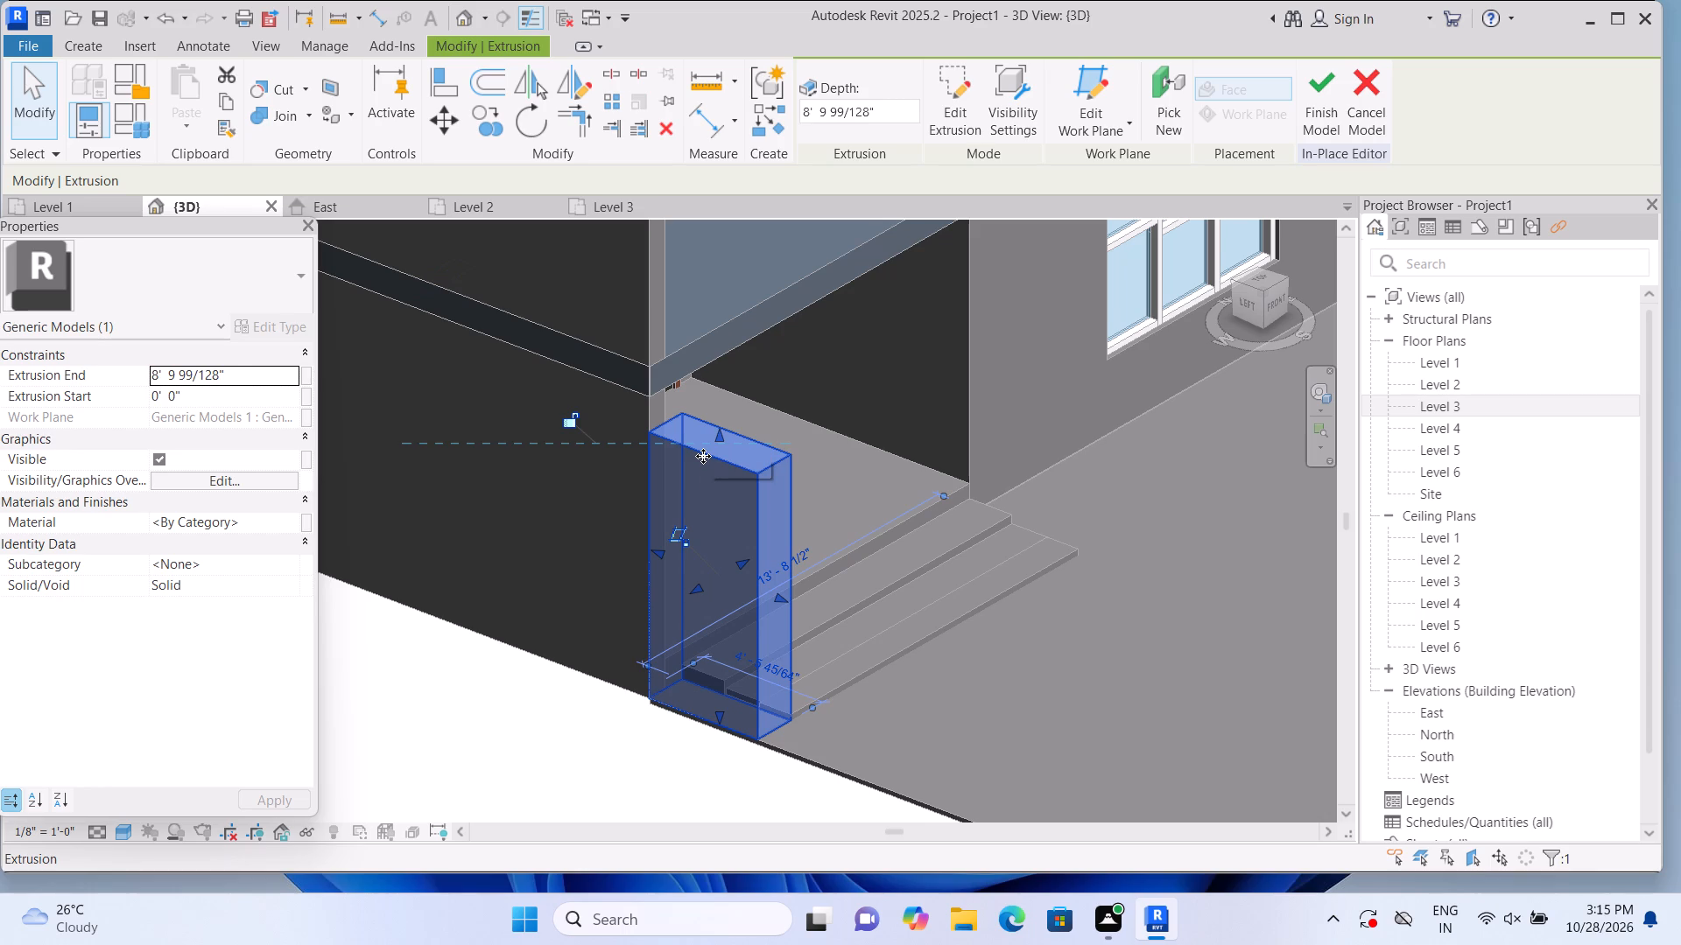
{"action": "left_click", "coordinate": [619, 729]}
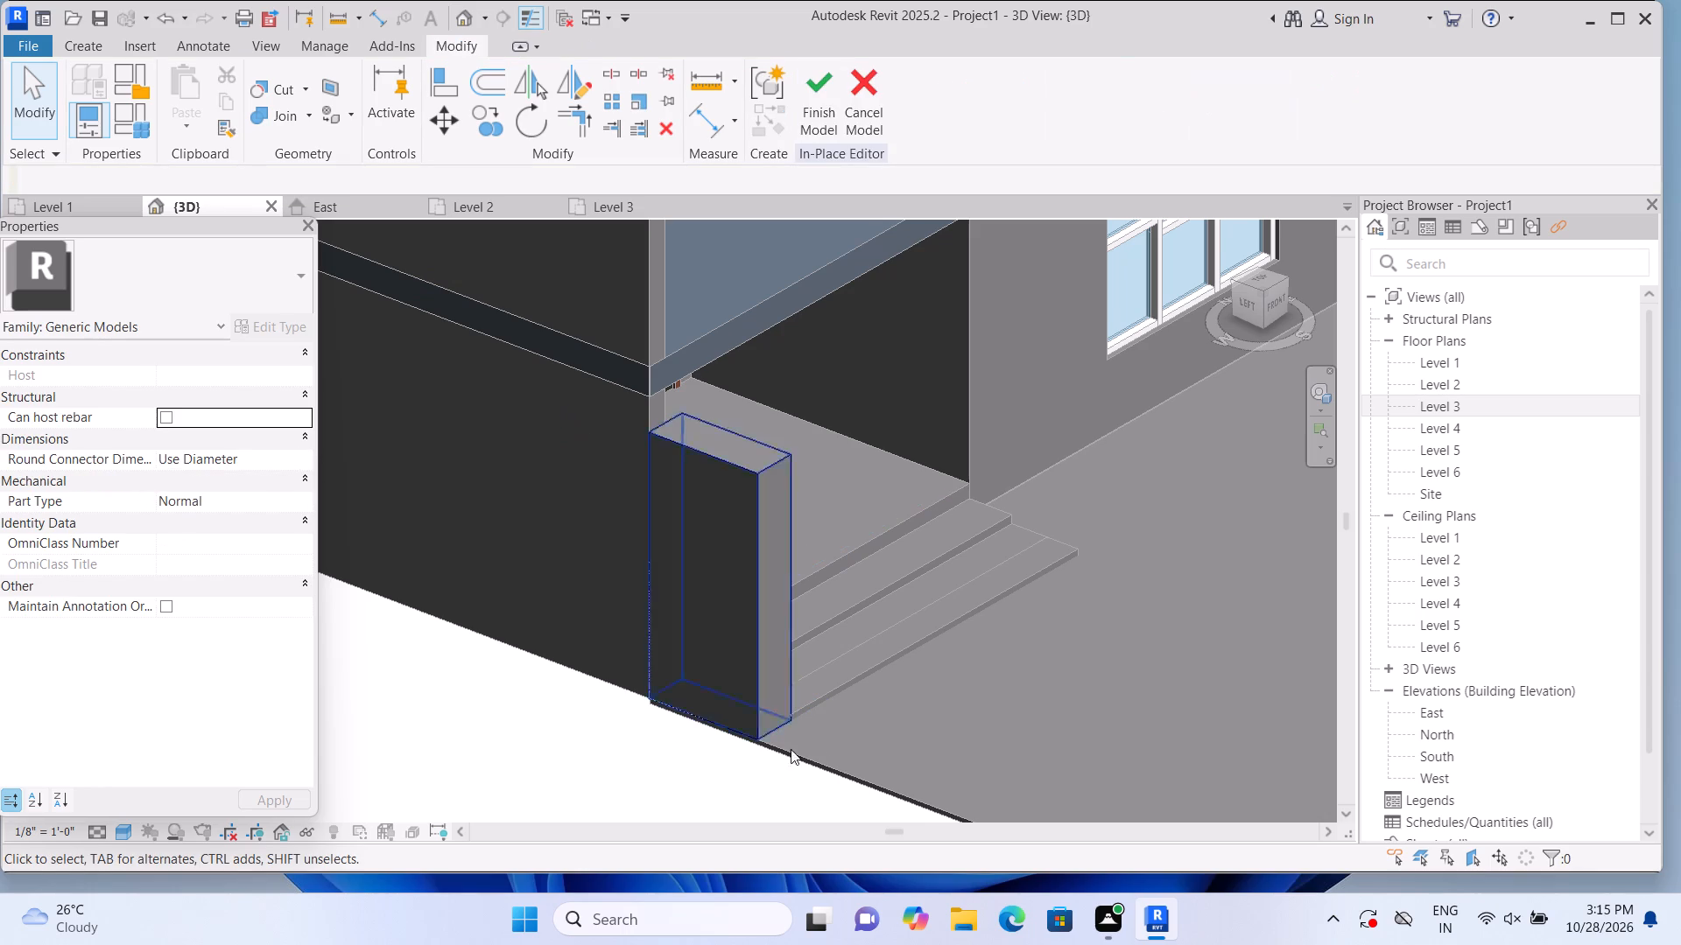
Start a second extrusion with a rectangular profile at the opposite end of the entrance steps, setting the work plane by picking the bottom step.
{"action": "middle_click_drag", "start_coordinate": [1115, 723], "coordinate": [1006, 727], "text": "shift"}
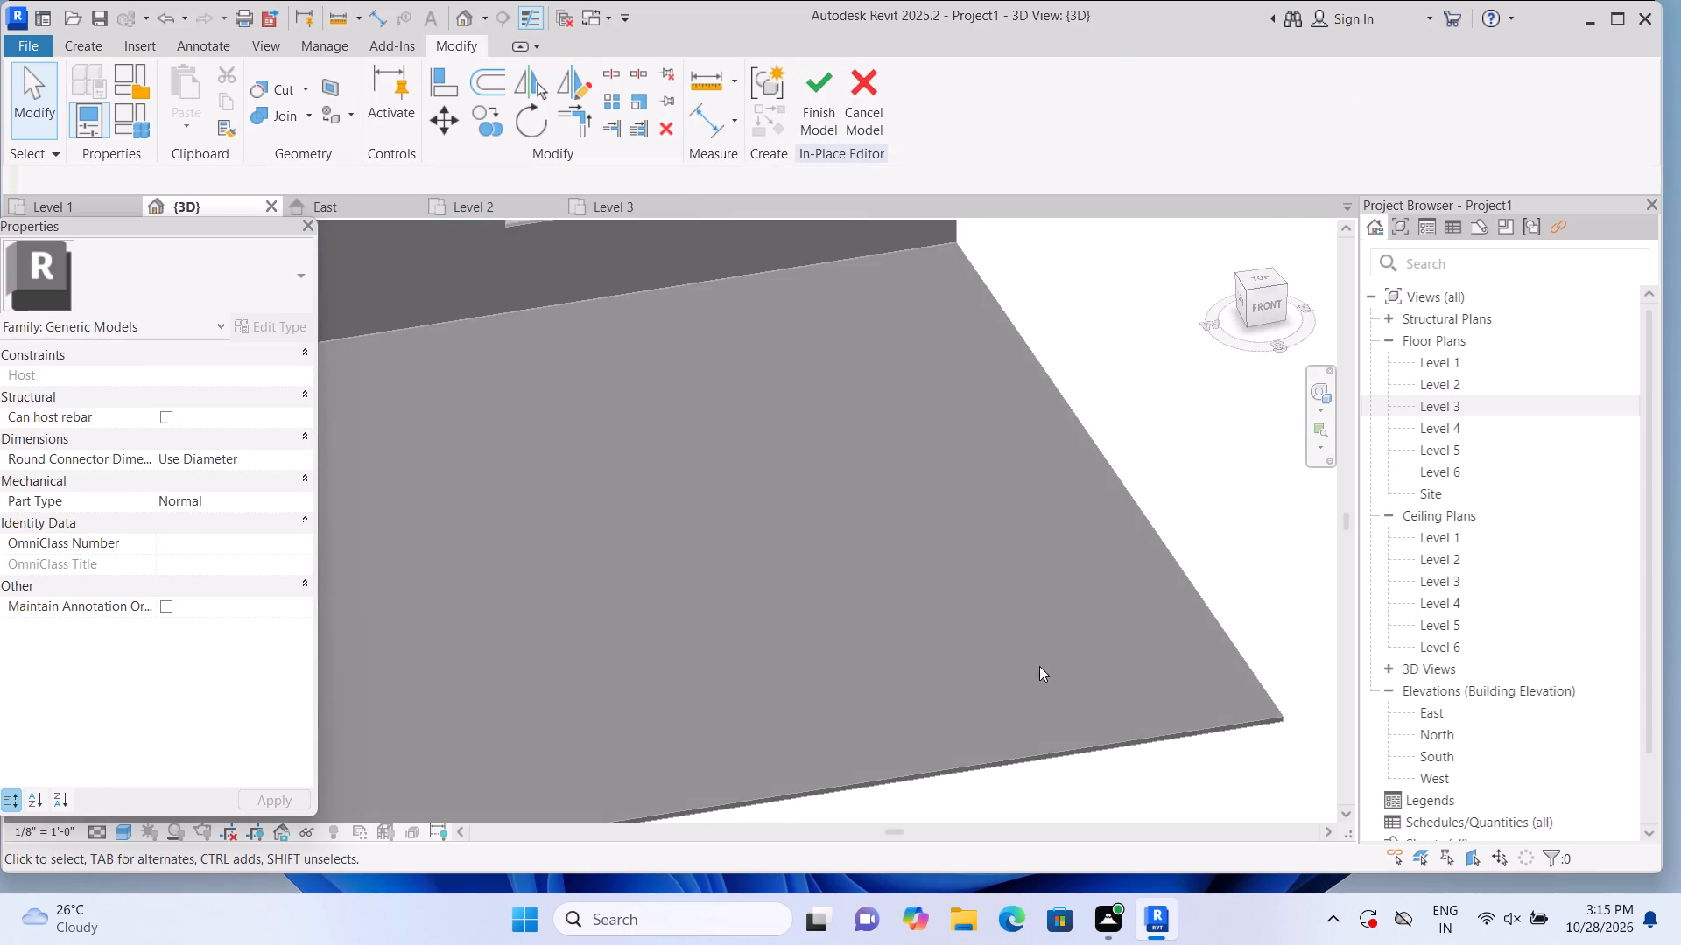
{"action": "scroll", "coordinate": [1022, 528], "scroll_direction": "down", "scroll_amount": 8}
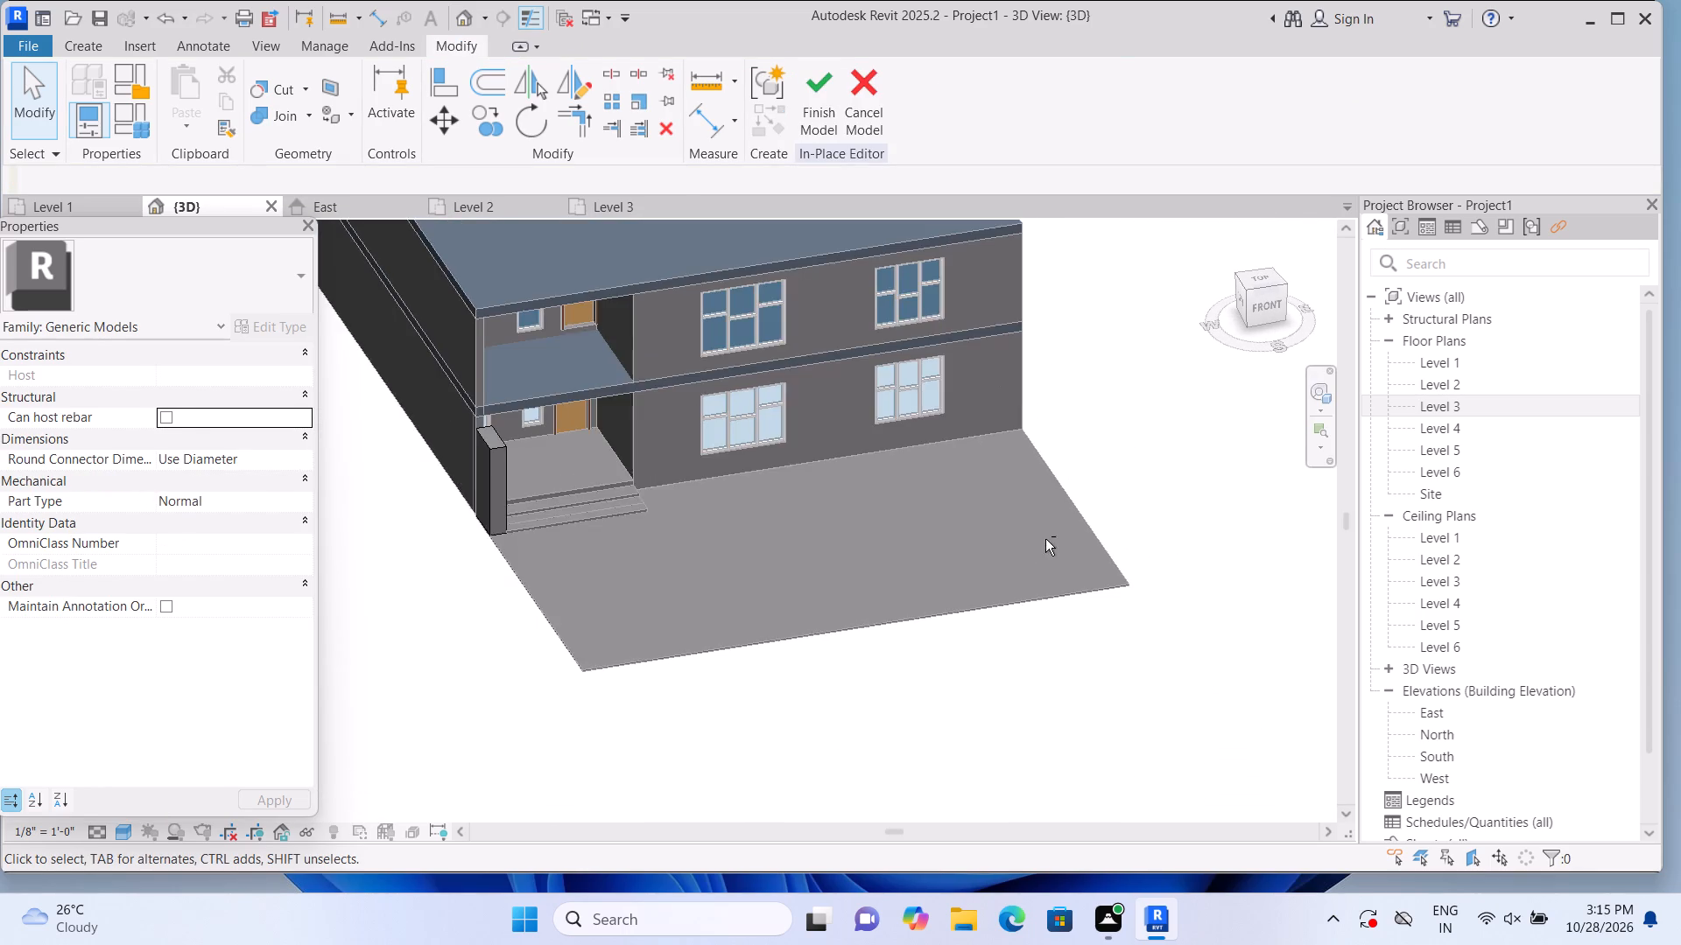
{"action": "middle_click_drag", "start_coordinate": [1053, 554], "coordinate": [799, 603], "text": "shift"}
{"action": "middle_click_drag", "start_coordinate": [784, 372], "coordinate": [1024, 634]}
{"action": "scroll", "coordinate": [839, 463], "scroll_direction": "up", "scroll_amount": 1}
{"action": "middle_click", "coordinate": [722, 712]}
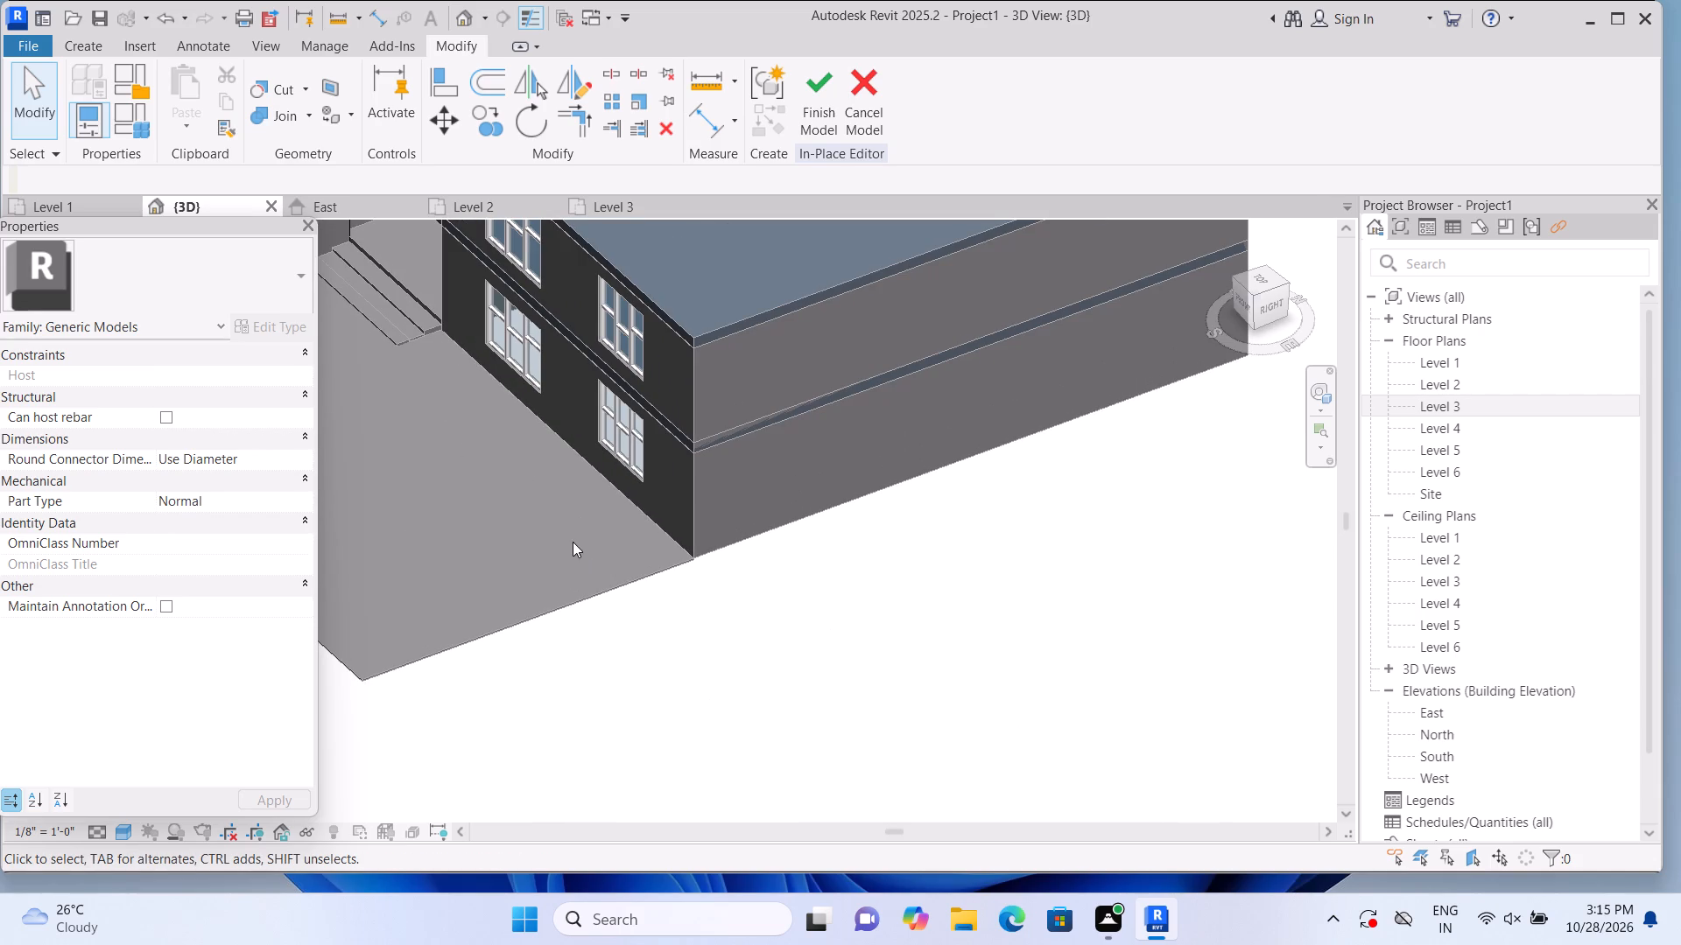
{"action": "middle_click", "coordinate": [705, 685], "text": "shift"}
{"action": "scroll", "coordinate": [665, 576], "scroll_direction": "down", "scroll_amount": 3}
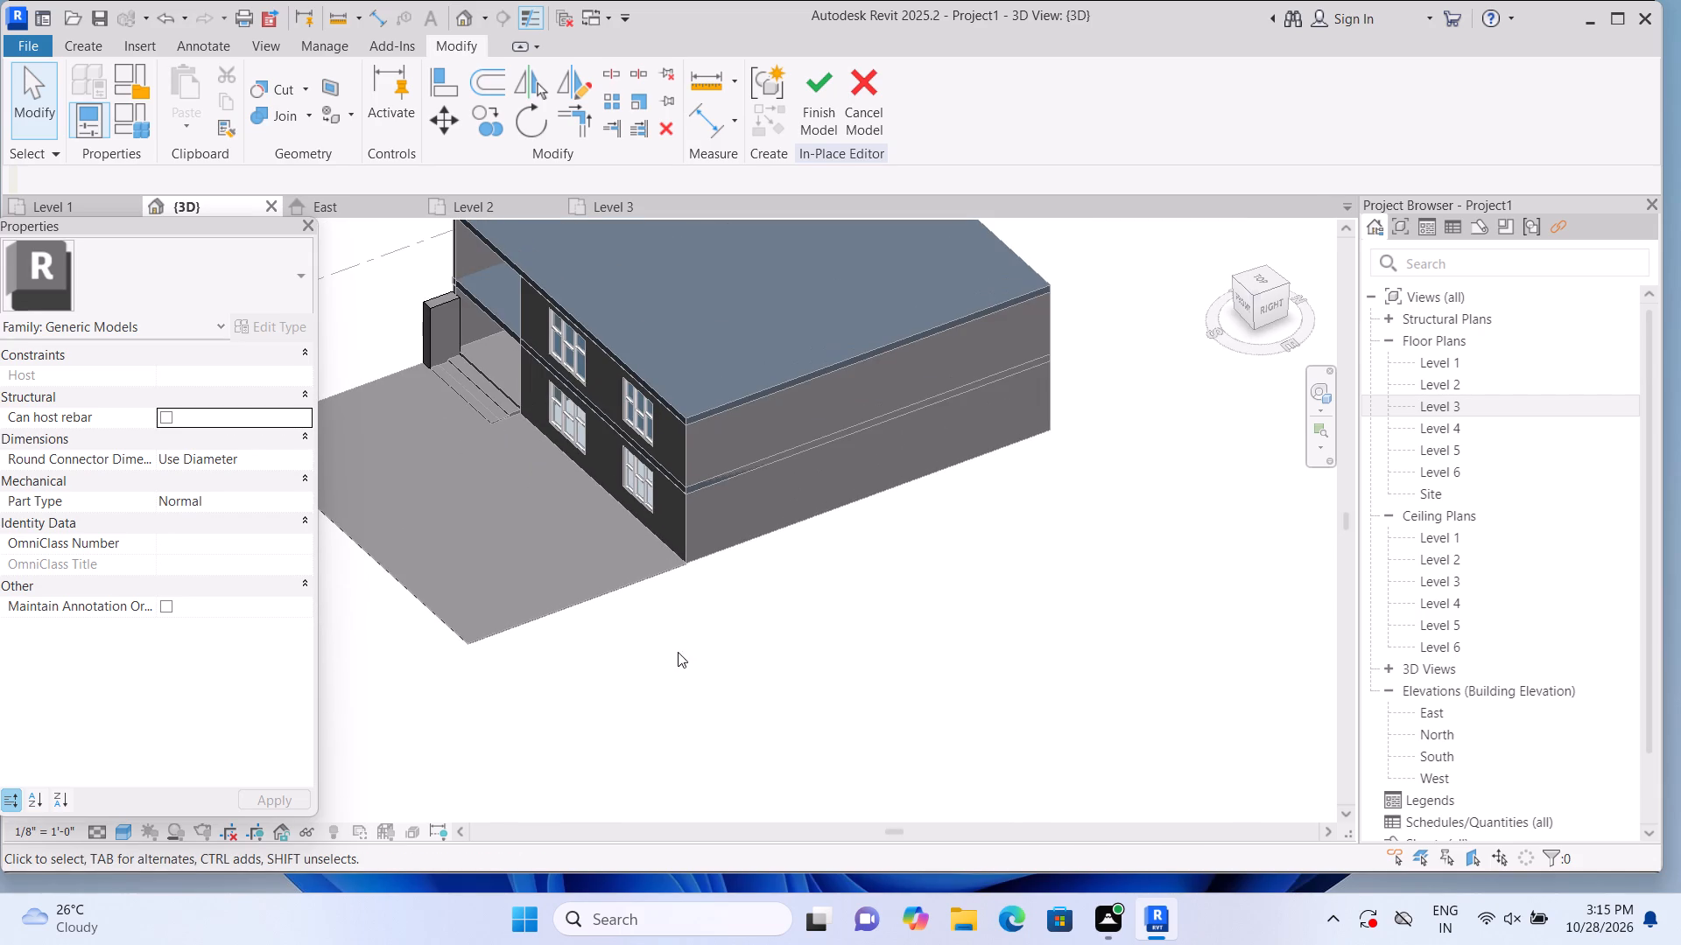
{"action": "middle_click_drag", "start_coordinate": [421, 402], "coordinate": [447, 465], "text": "shift"}
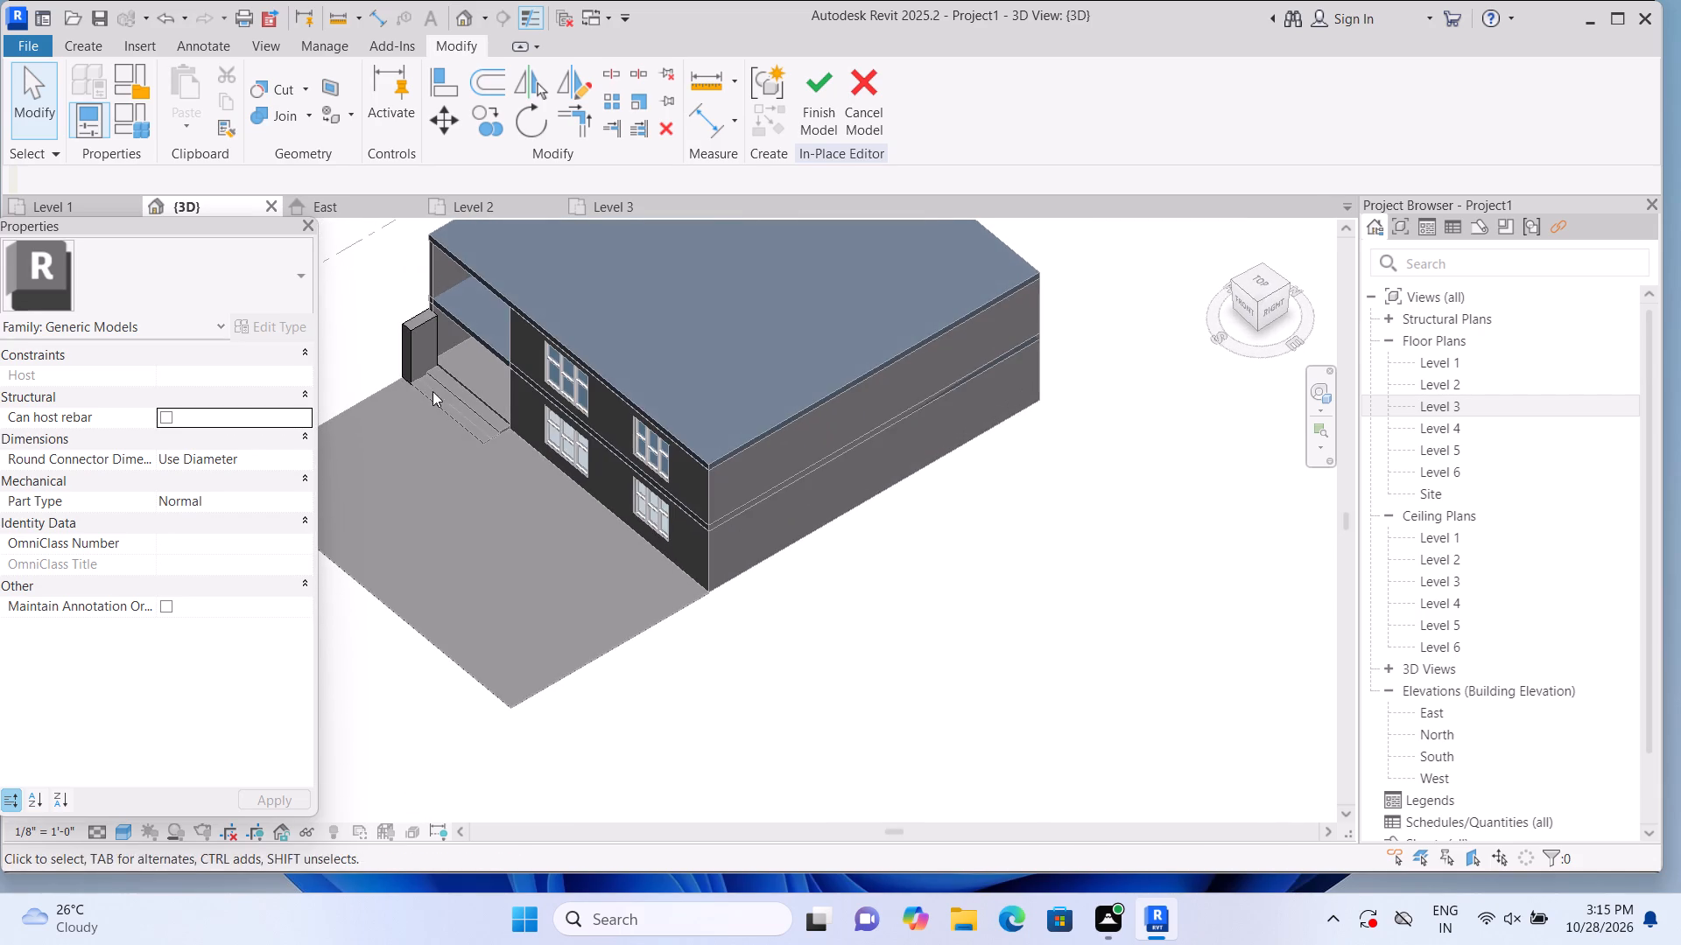
{"action": "scroll", "coordinate": [420, 286], "scroll_direction": "up", "scroll_amount": 3}
{"action": "scroll", "coordinate": [531, 471], "scroll_direction": "up", "scroll_amount": 2}
{"action": "middle_click_drag", "start_coordinate": [519, 601], "coordinate": [694, 717]}
{"action": "scroll", "coordinate": [658, 689], "scroll_direction": "up", "scroll_amount": 1}
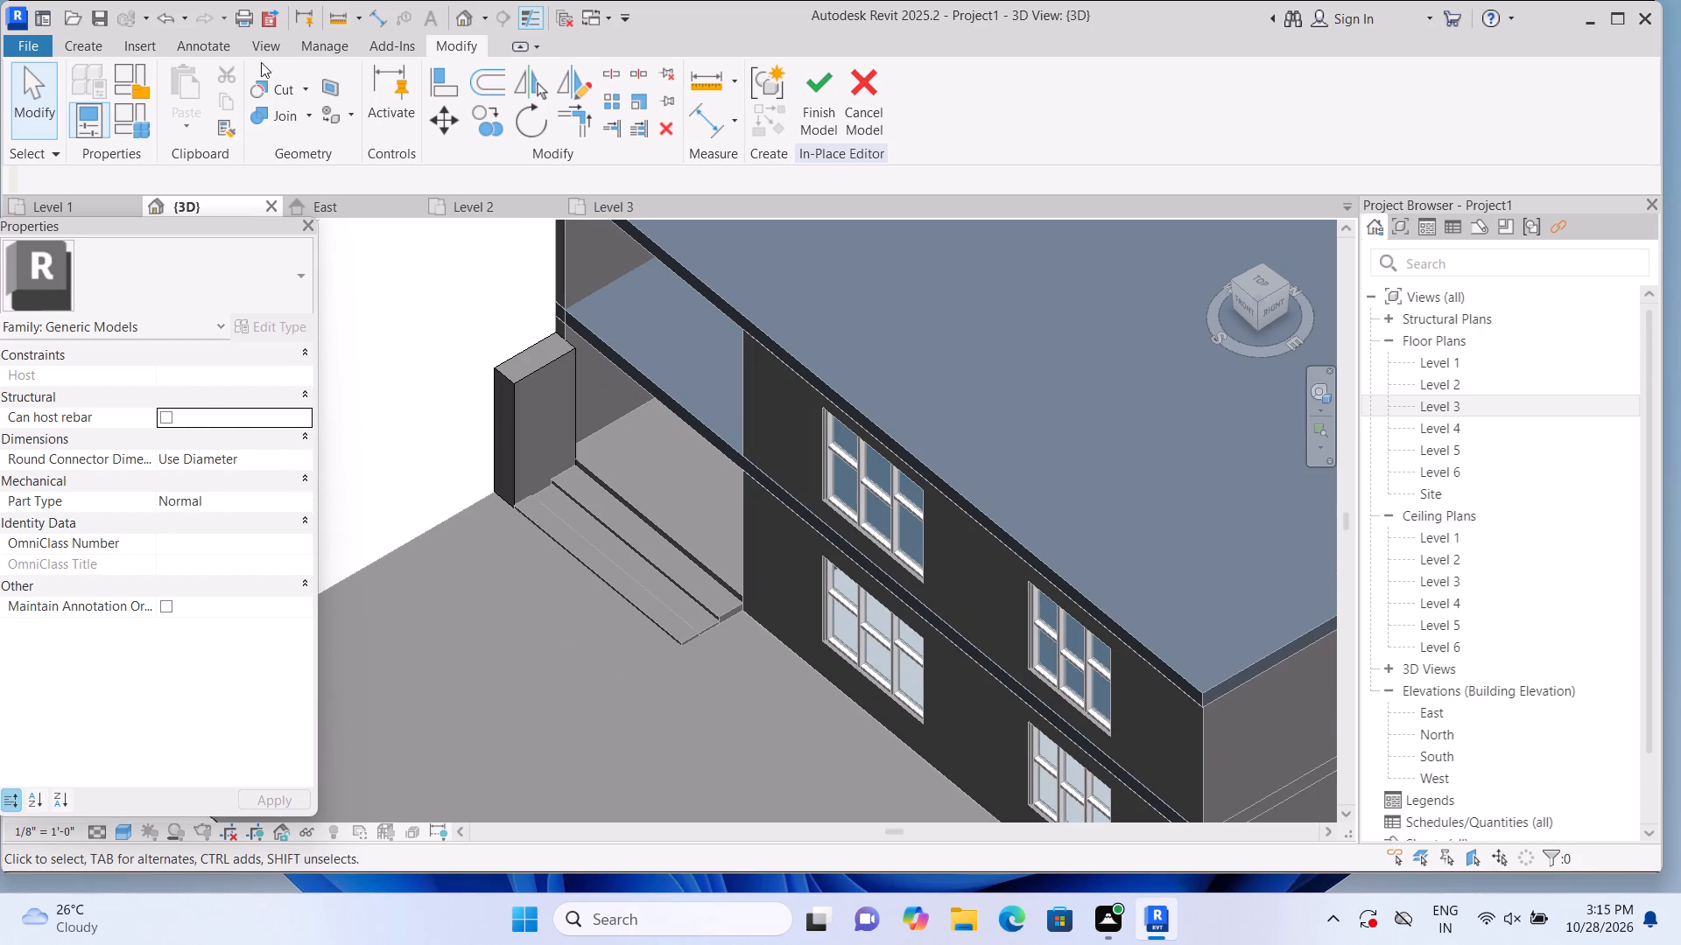
{"action": "left_click", "coordinate": [84, 45]}
{"action": "left_click", "coordinate": [205, 101]}
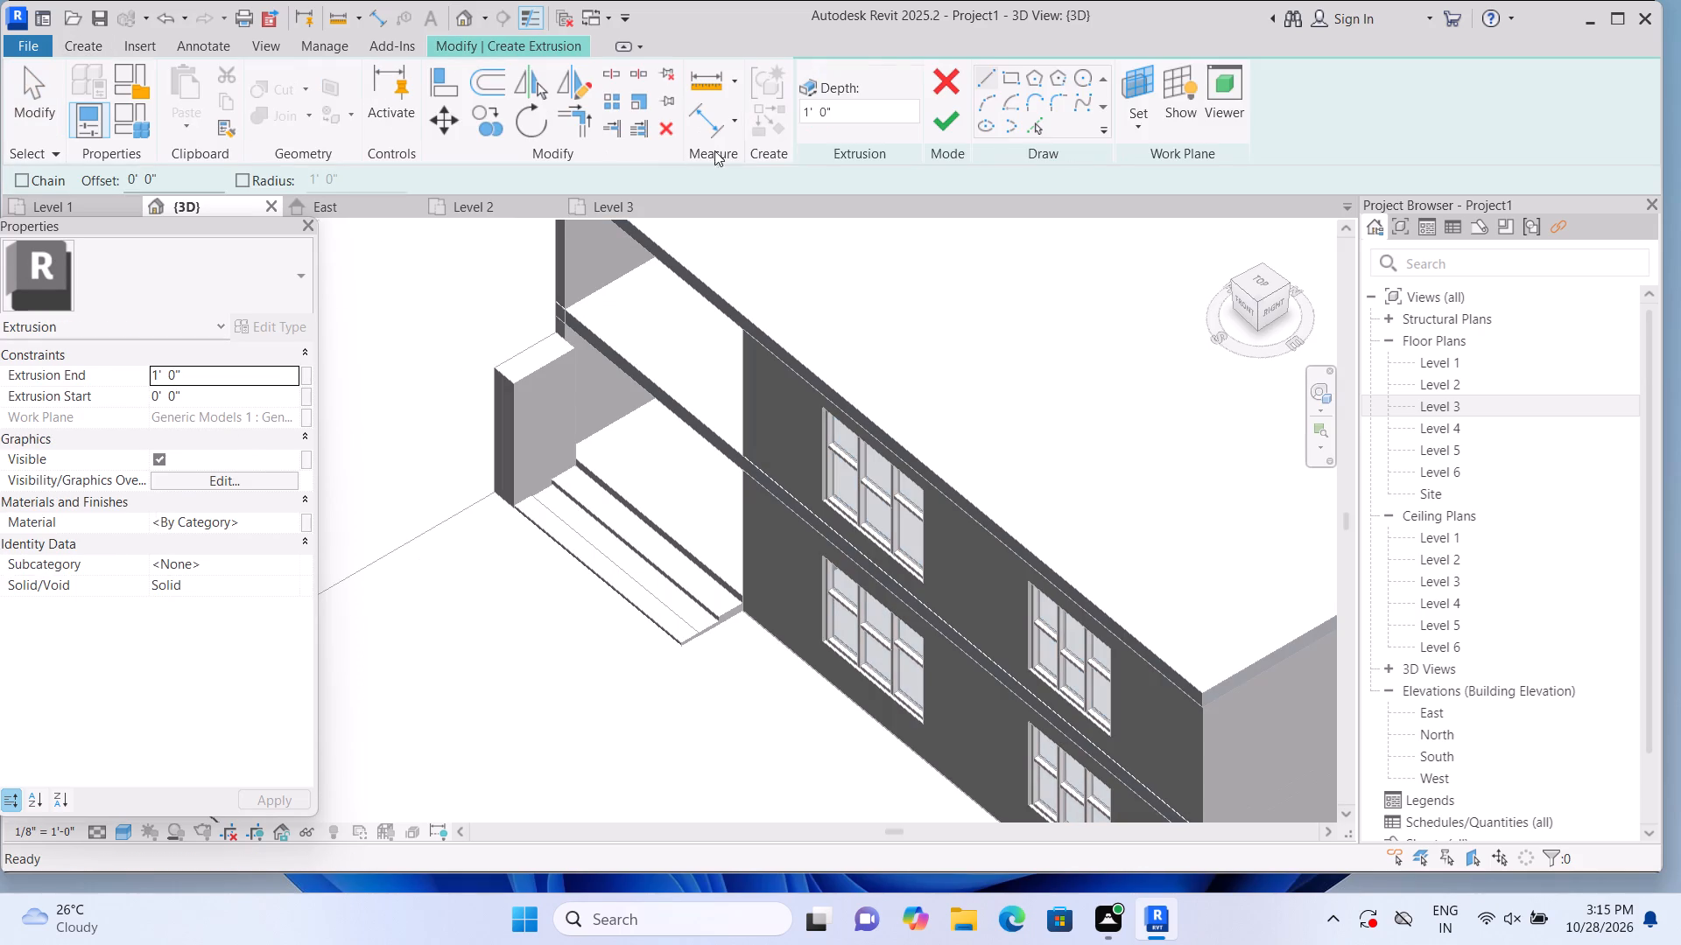
{"action": "left_click", "coordinate": [1143, 129]}
{"action": "left_click", "coordinate": [1155, 199]}
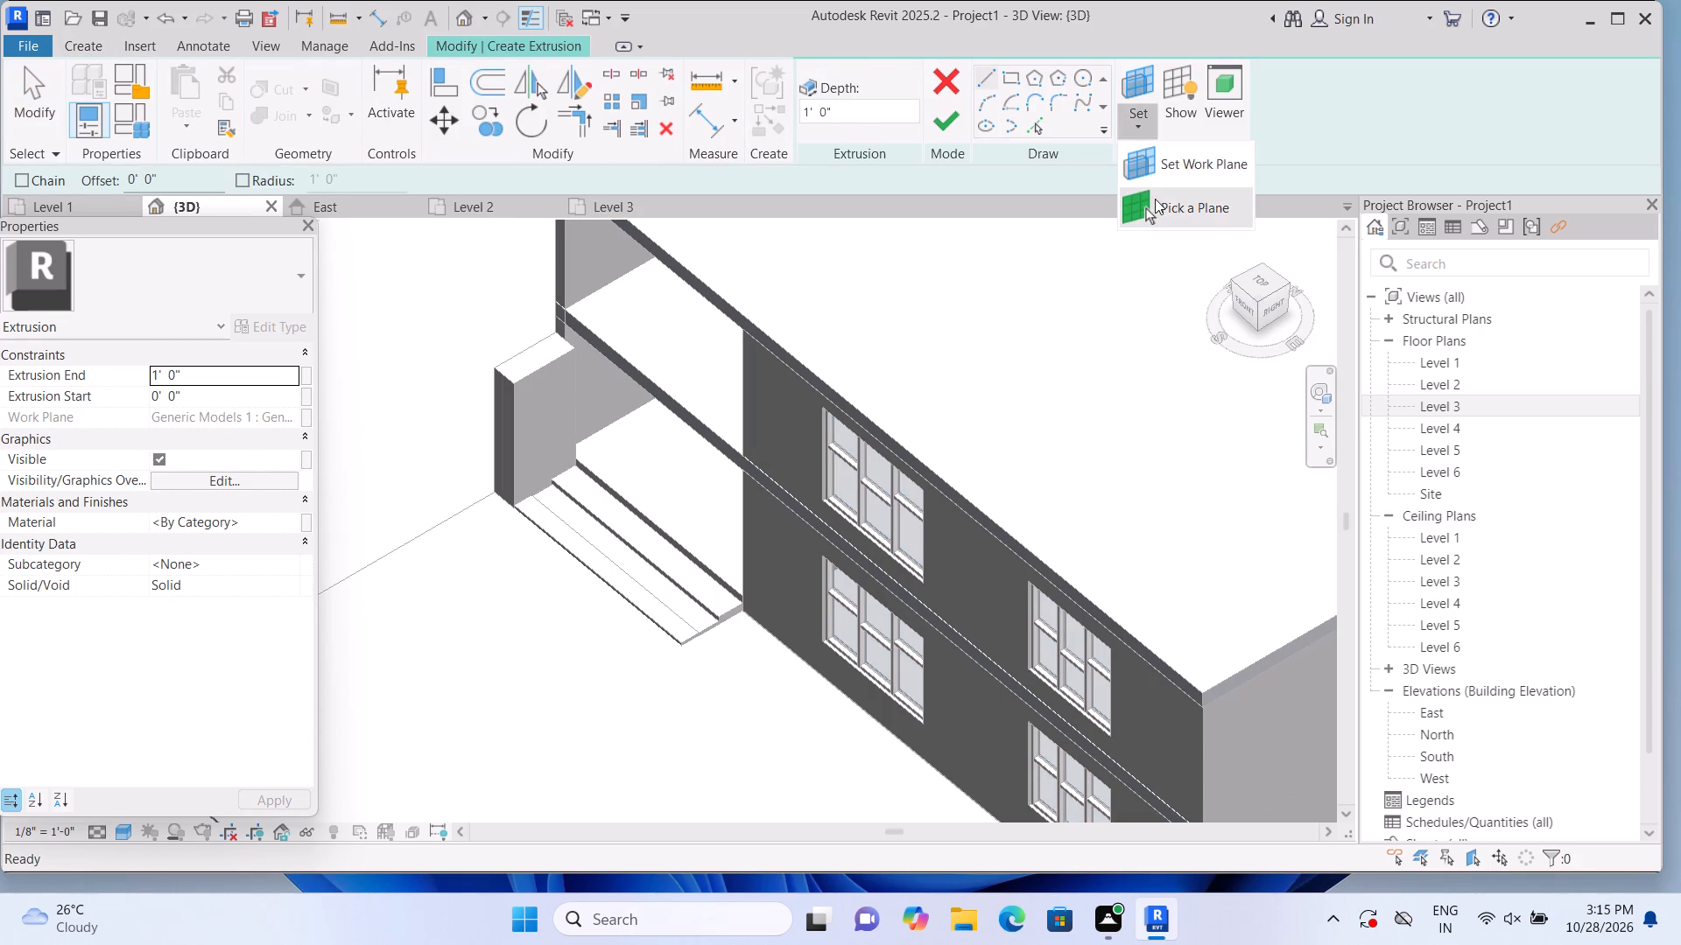
{"action": "left_click", "coordinate": [690, 644]}
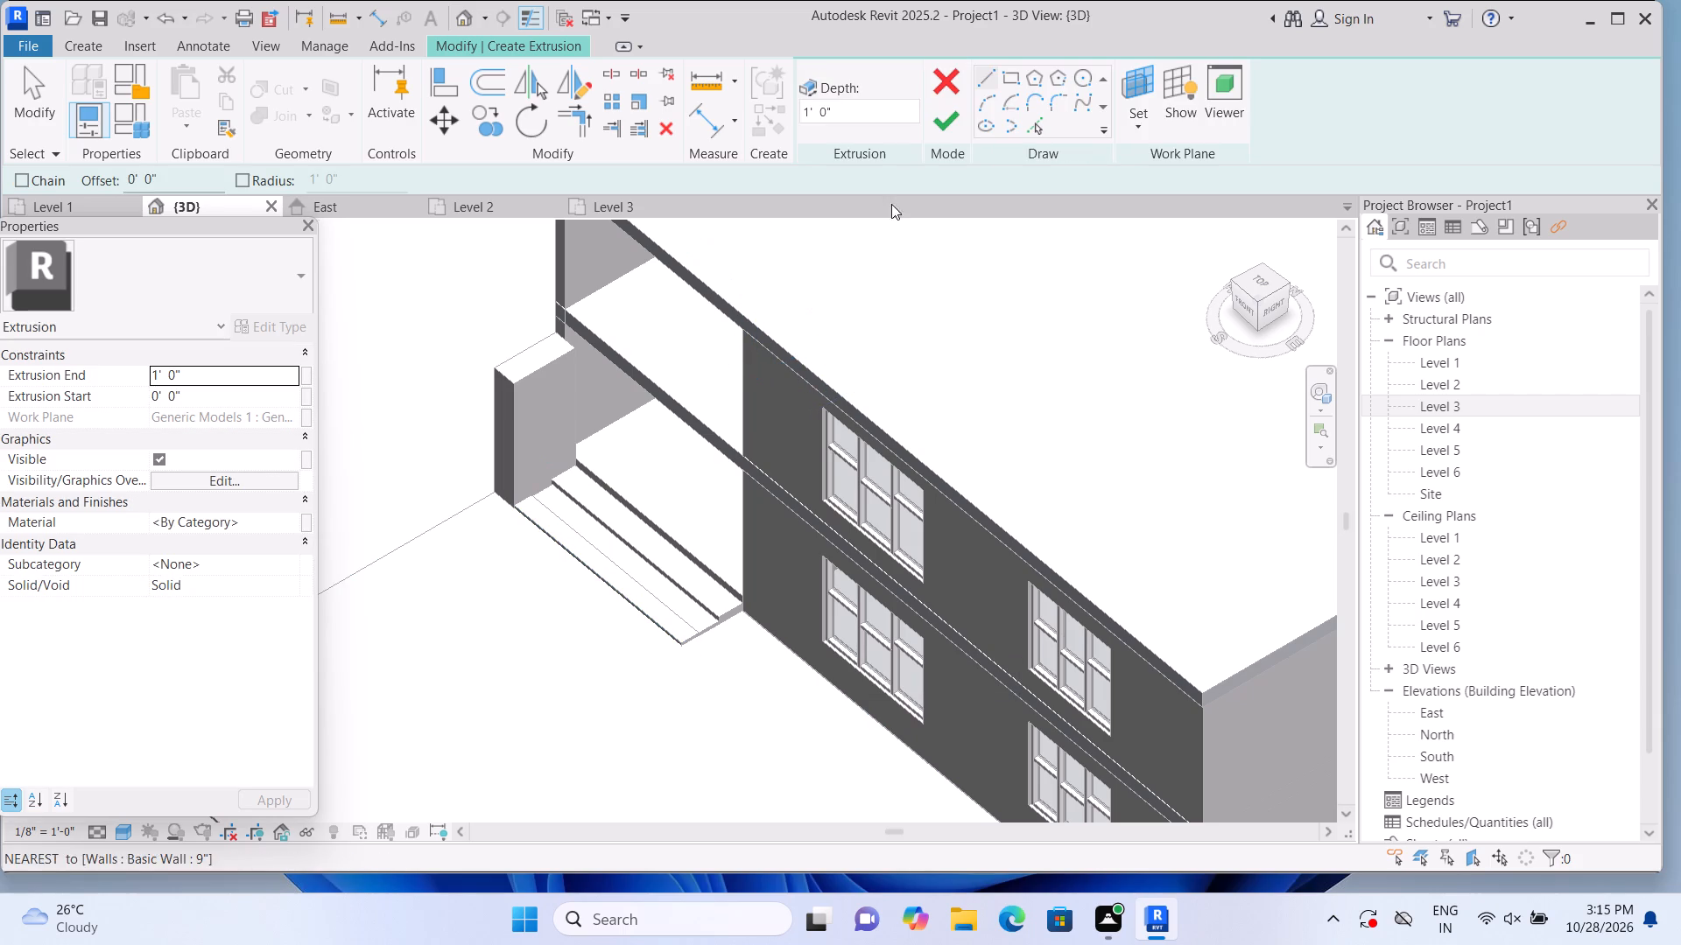
{"action": "left_click", "coordinate": [1014, 76]}
{"action": "scroll", "coordinate": [714, 656], "scroll_direction": "up", "scroll_amount": 2}
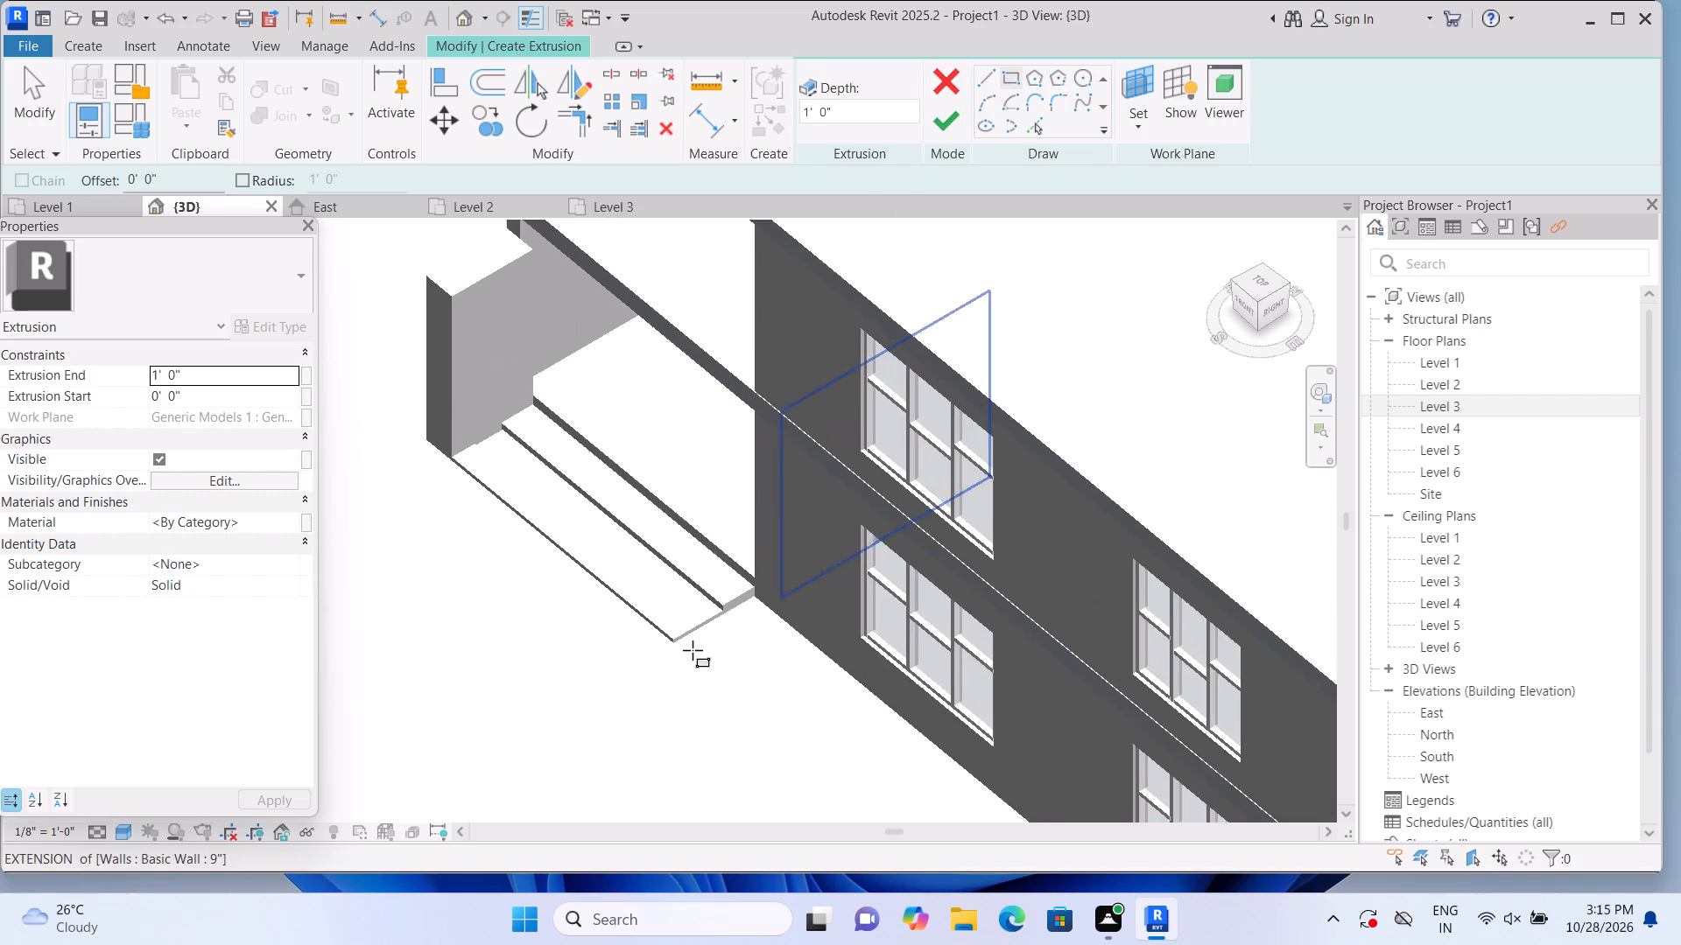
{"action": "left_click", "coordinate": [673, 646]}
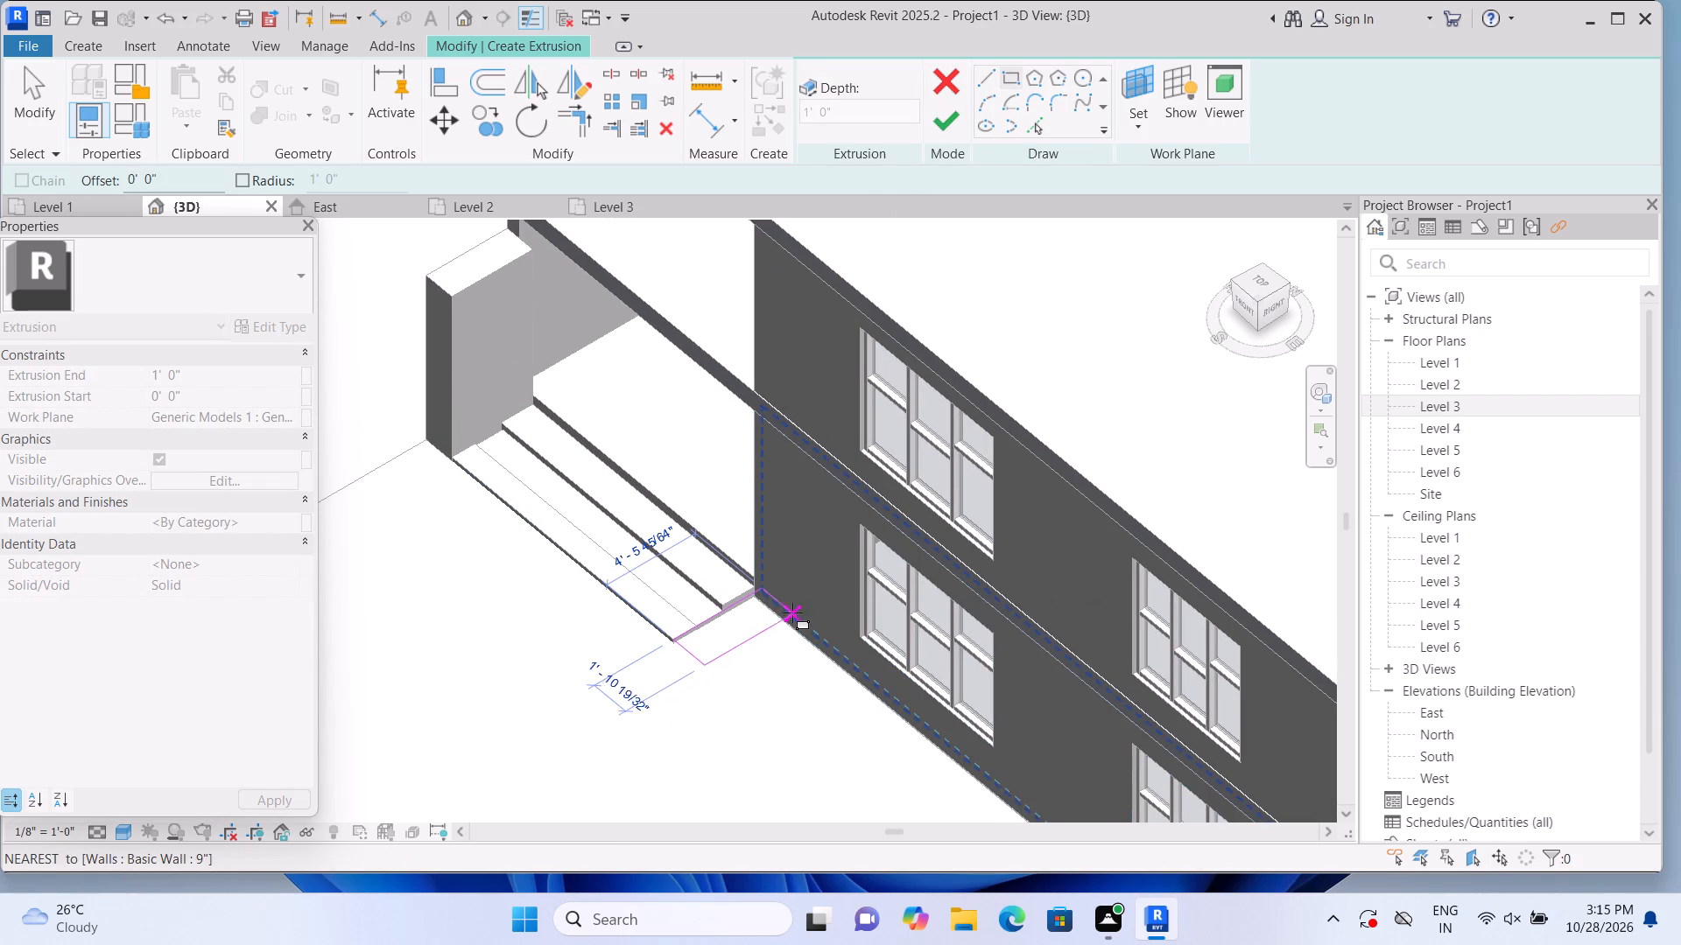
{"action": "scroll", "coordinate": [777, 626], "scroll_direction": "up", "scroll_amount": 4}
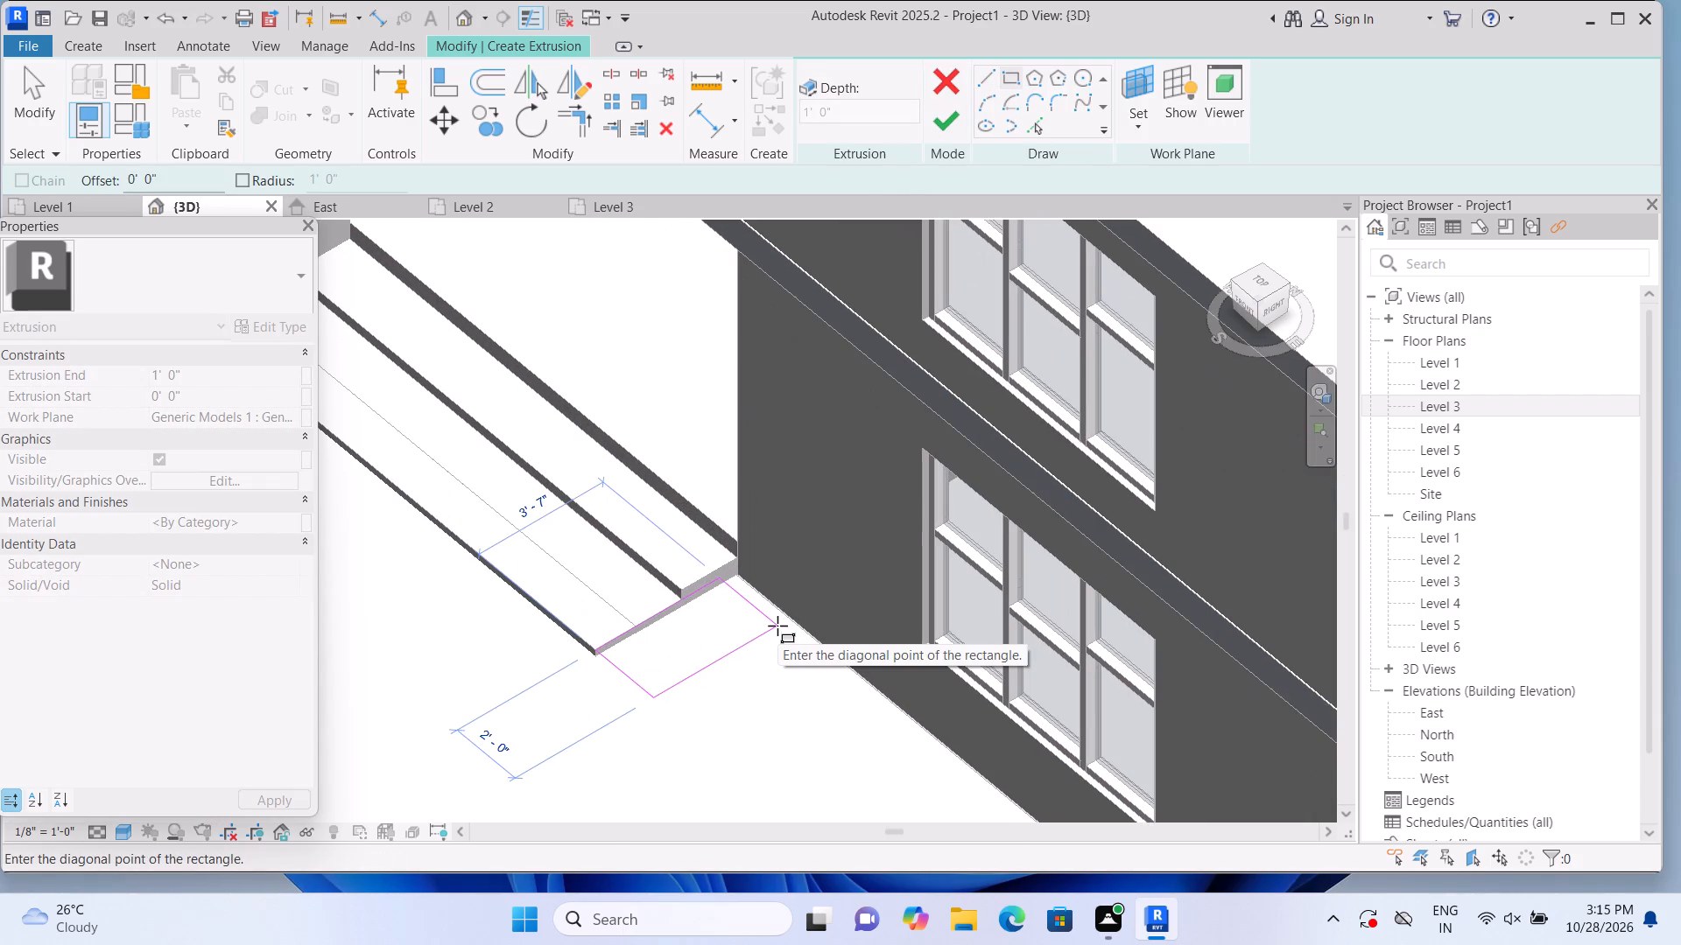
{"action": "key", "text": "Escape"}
Sketch a rectangle about 4'-1" by 11" from the bottom step's outer corner back to the front facade wall.
{"action": "scroll", "coordinate": [743, 654], "scroll_direction": "up", "scroll_amount": 8}
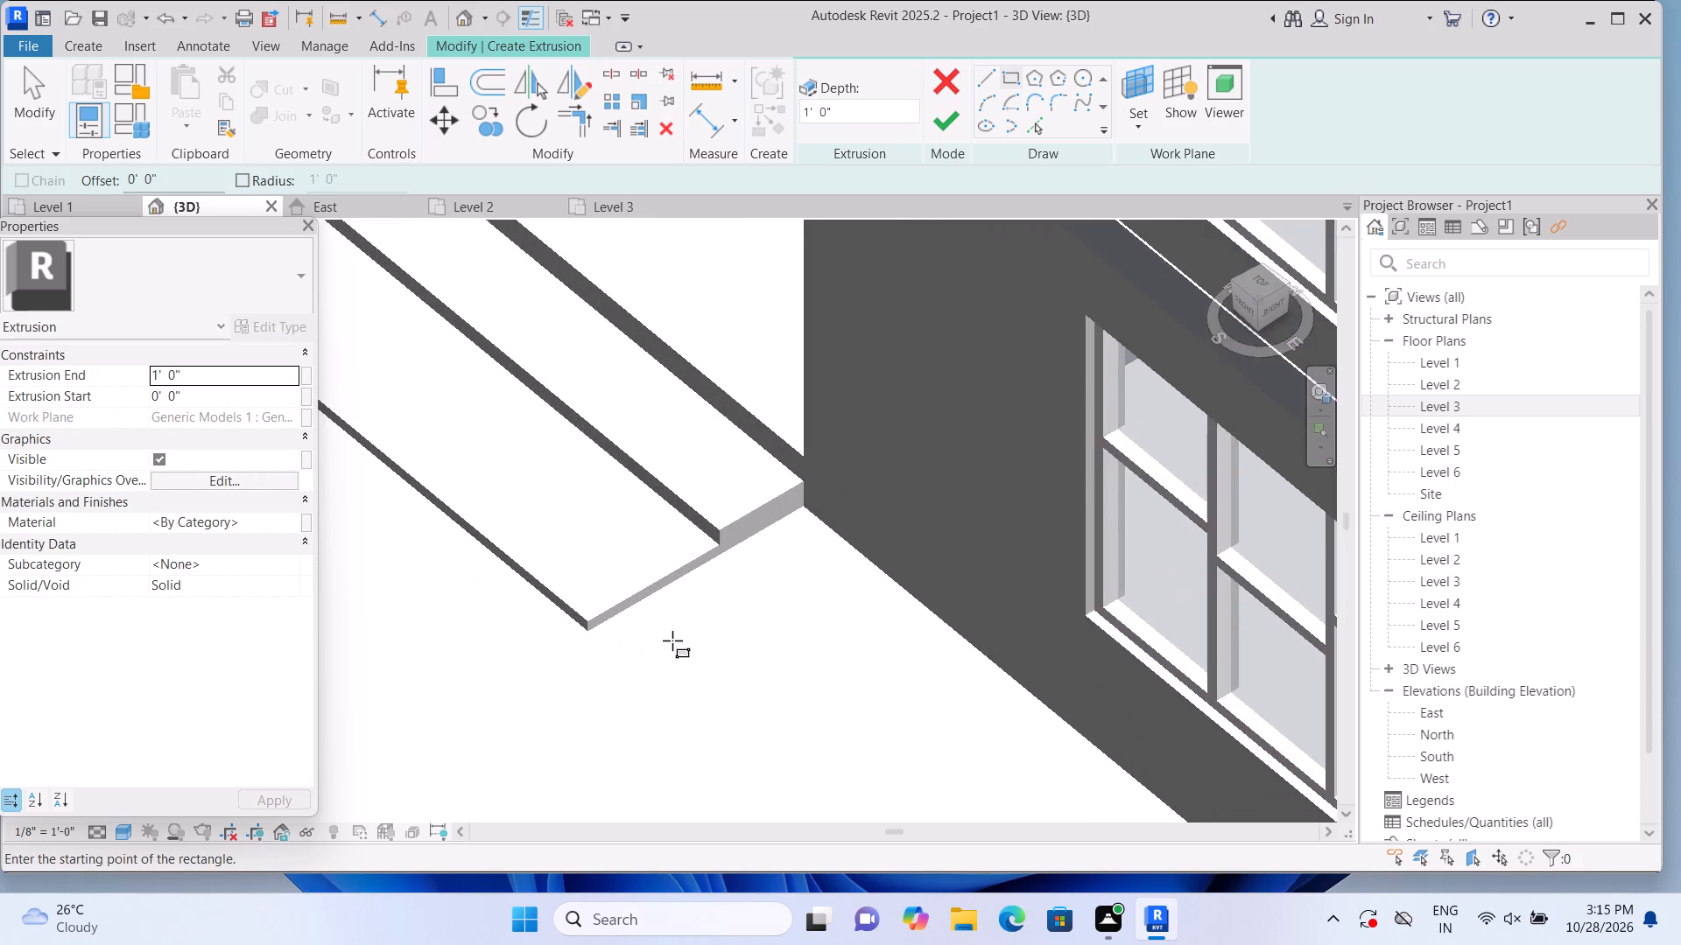
{"action": "scroll", "coordinate": [672, 640], "scroll_direction": "up", "scroll_amount": 5}
{"action": "scroll", "coordinate": [551, 626], "scroll_direction": "up", "scroll_amount": 2}
{"action": "left_click", "coordinate": [548, 621]}
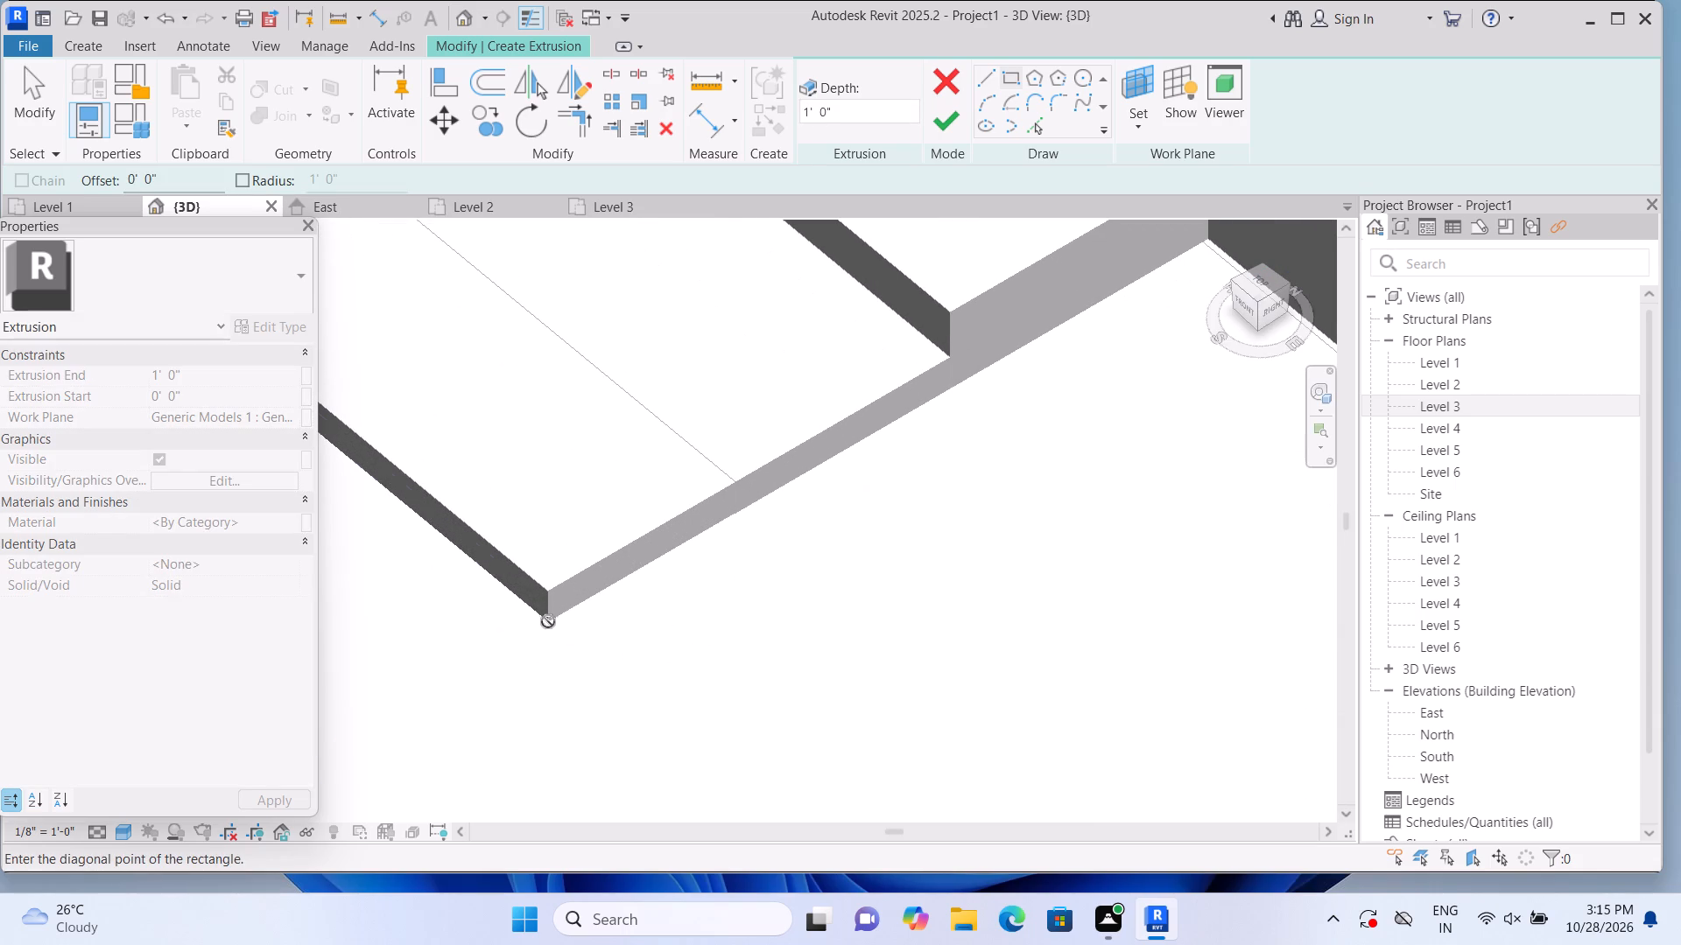
{"action": "scroll", "coordinate": [1193, 434], "scroll_direction": "down", "scroll_amount": 4}
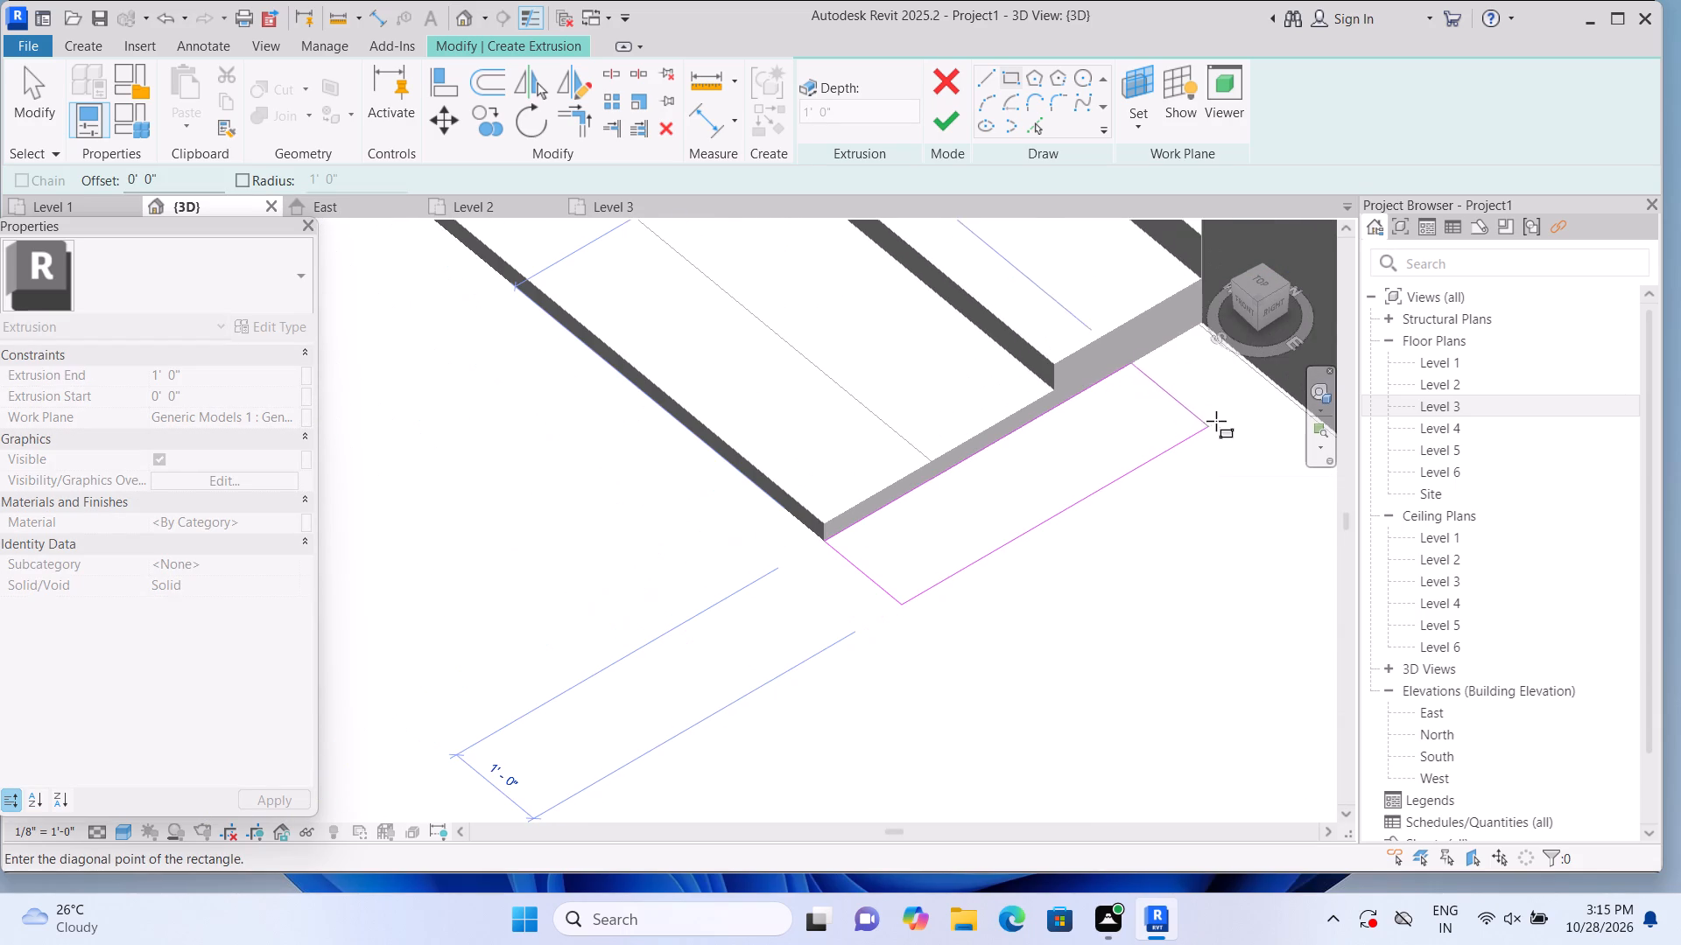
{"action": "left_click", "coordinate": [1272, 383]}
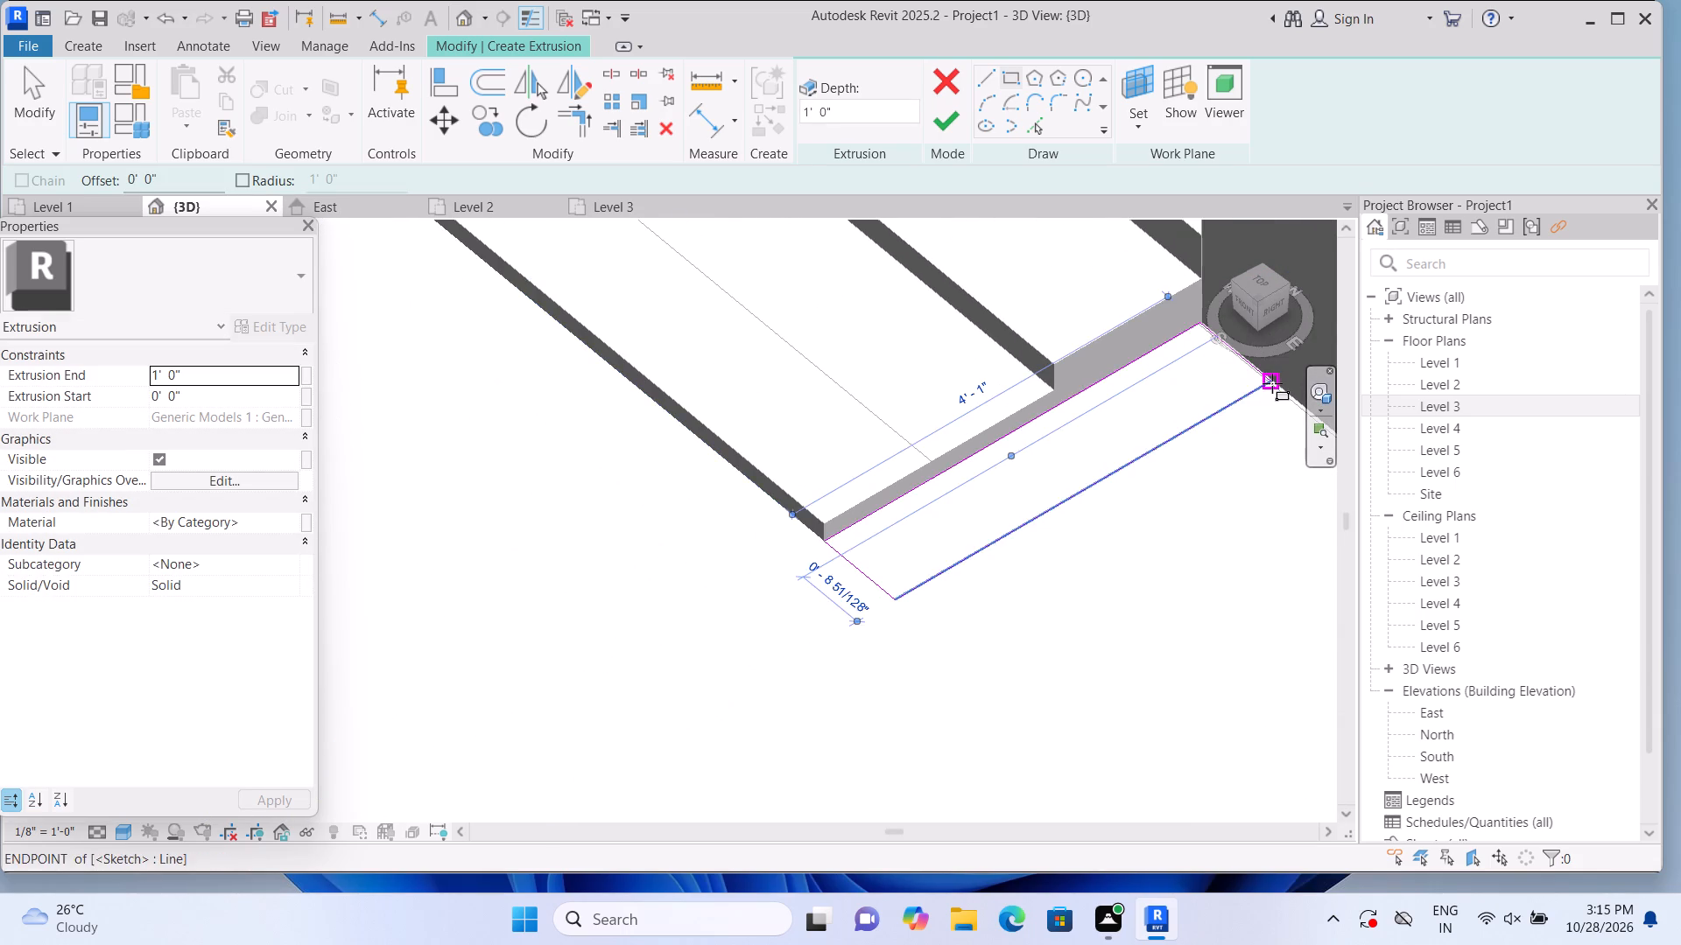
Delete the sketched rectangle's lines, beginning with the short side along the facade and the long side against the steps.
{"action": "scroll", "coordinate": [1229, 458], "scroll_direction": "down", "scroll_amount": 3}
{"action": "scroll", "coordinate": [1267, 430], "scroll_direction": "up", "scroll_amount": 8}
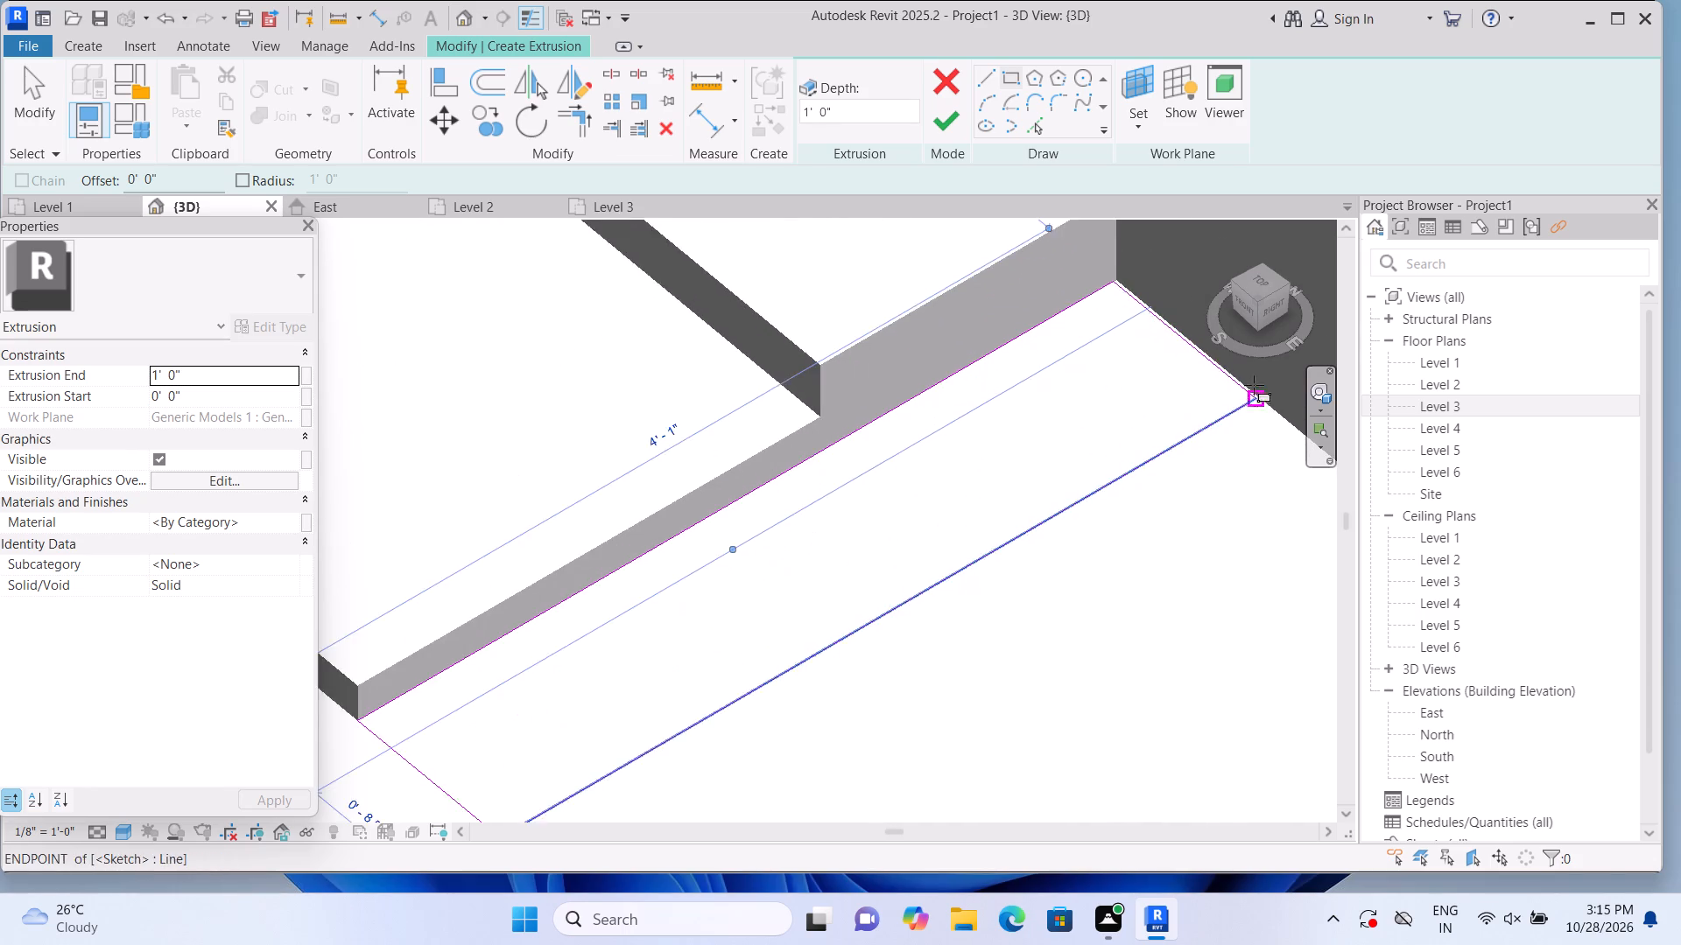
{"action": "scroll", "coordinate": [1254, 385], "scroll_direction": "up", "scroll_amount": 3}
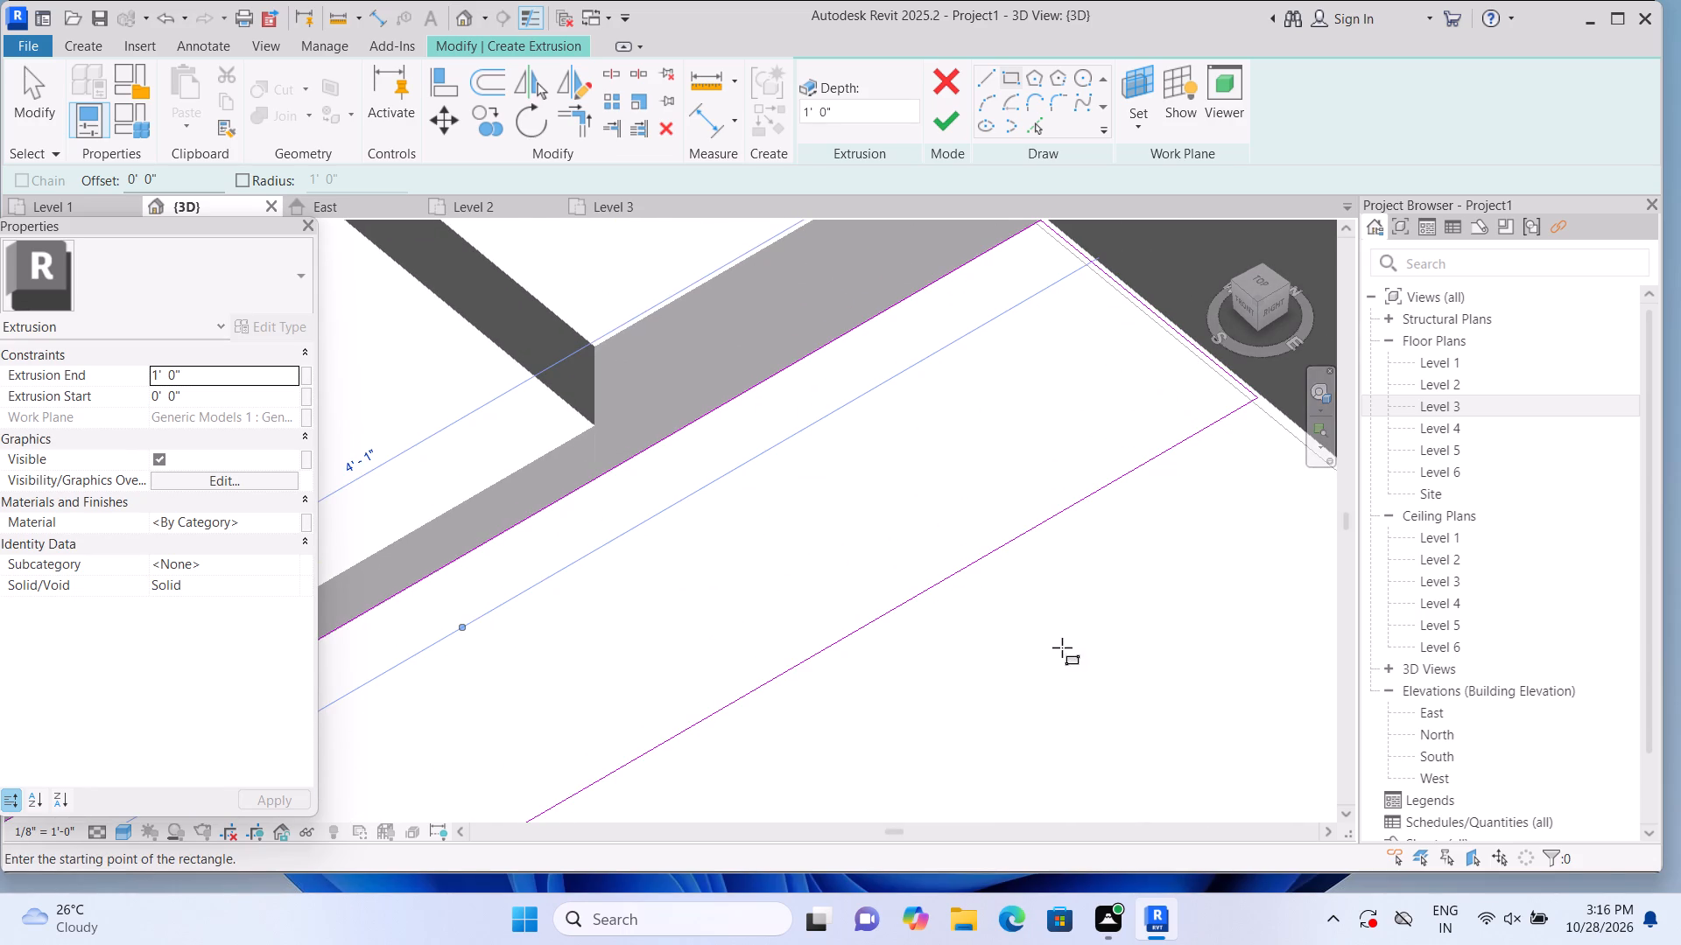
{"action": "key", "text": "Escape"}
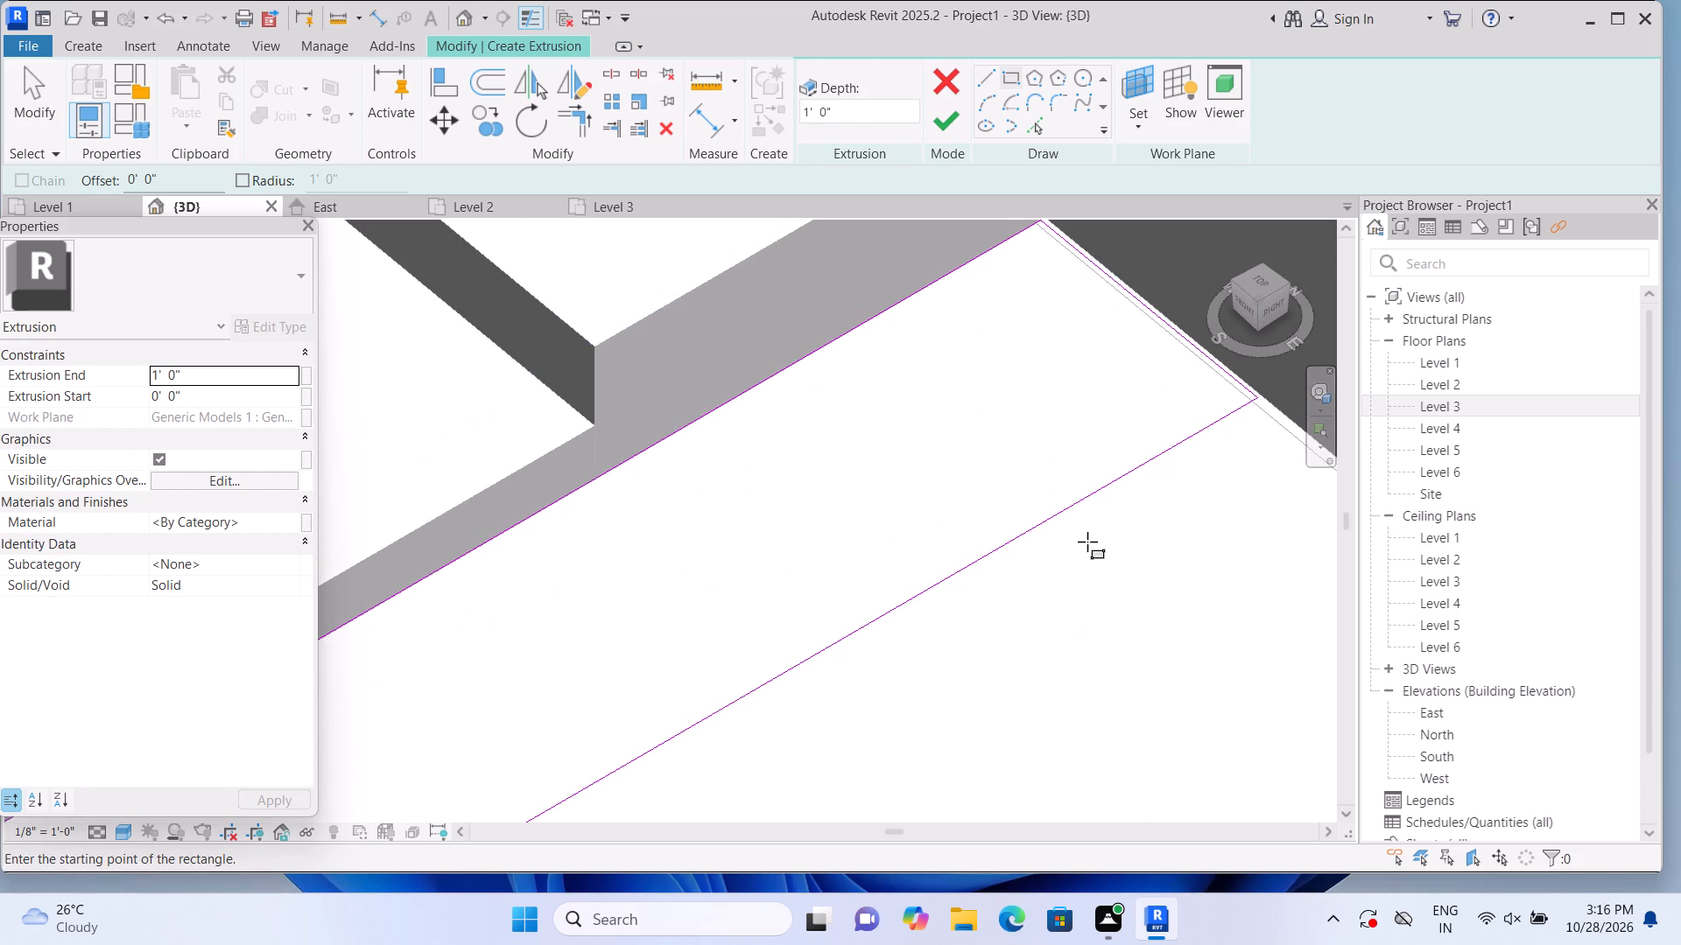
{"action": "key", "text": "Escape"}
{"action": "left_click", "coordinate": [1171, 324]}
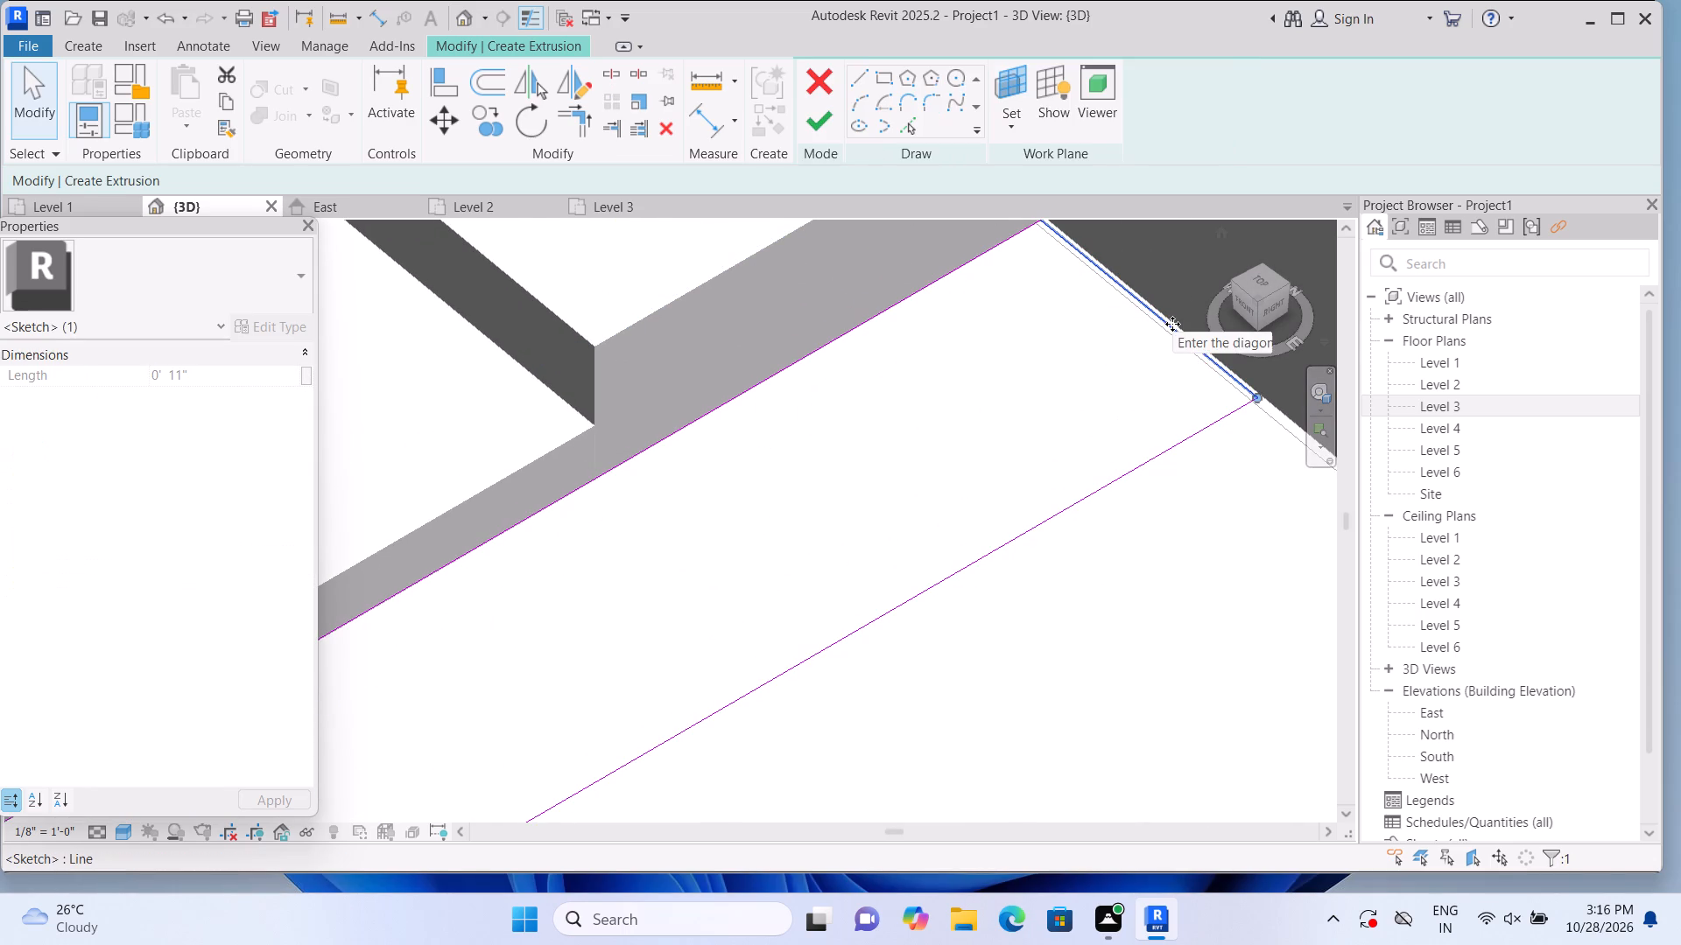
{"action": "key", "text": "Delete"}
{"action": "left_click", "coordinate": [1149, 452]}
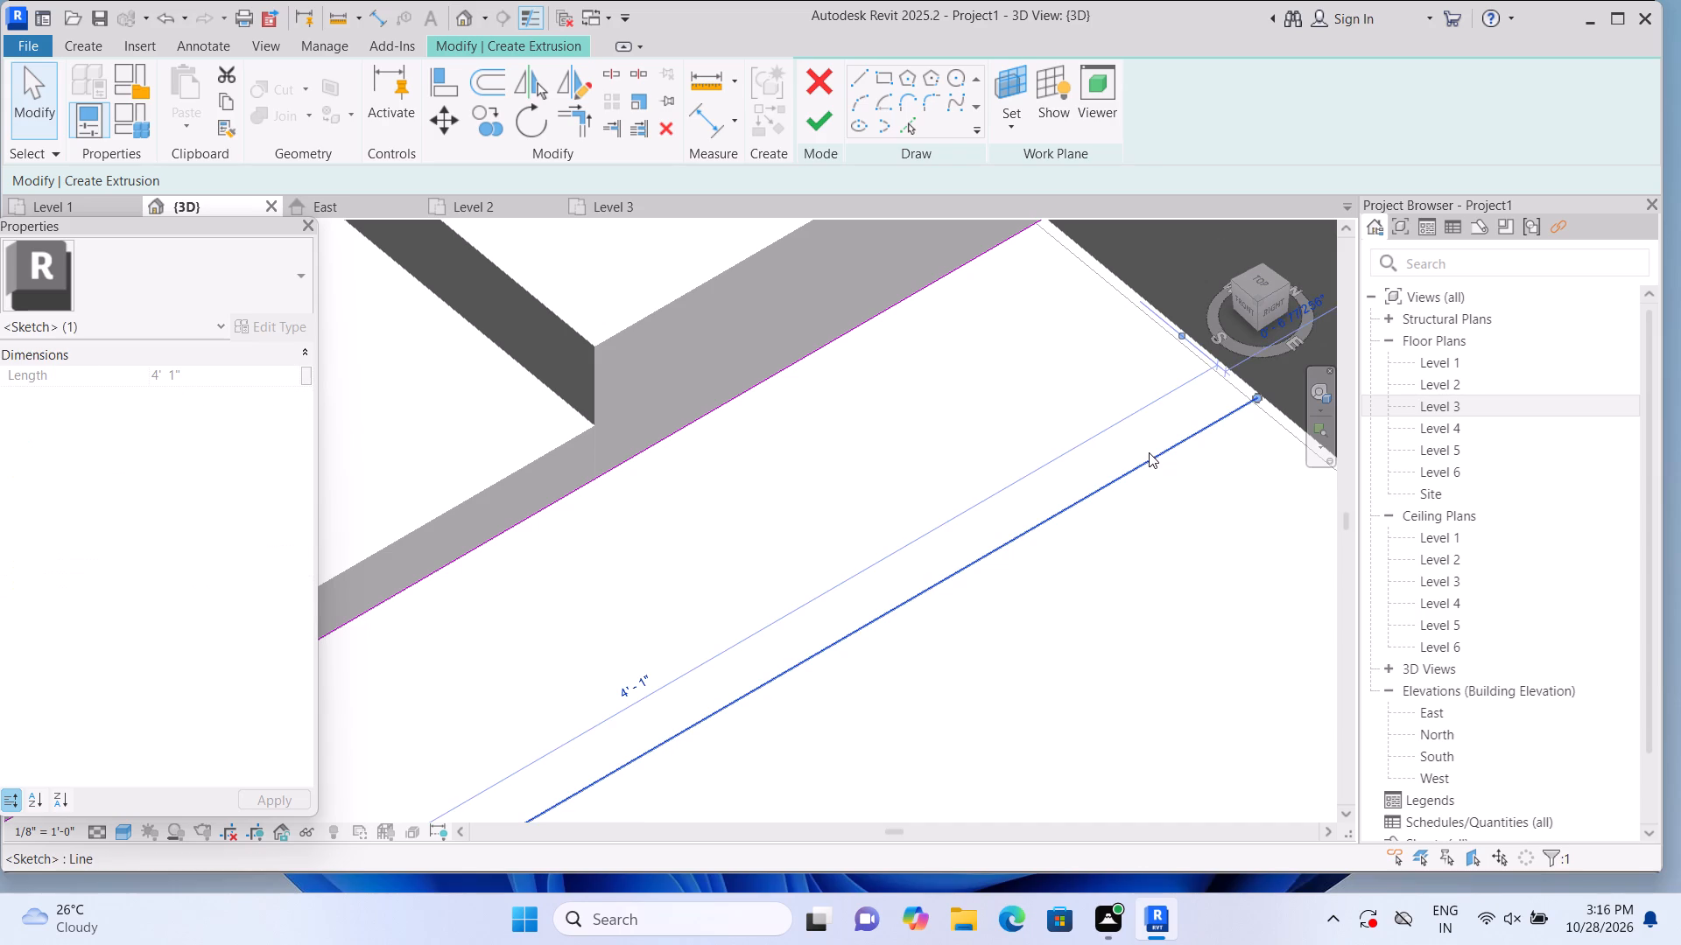
{"action": "key", "text": "Escape"}
{"action": "left_click", "coordinate": [966, 252]}
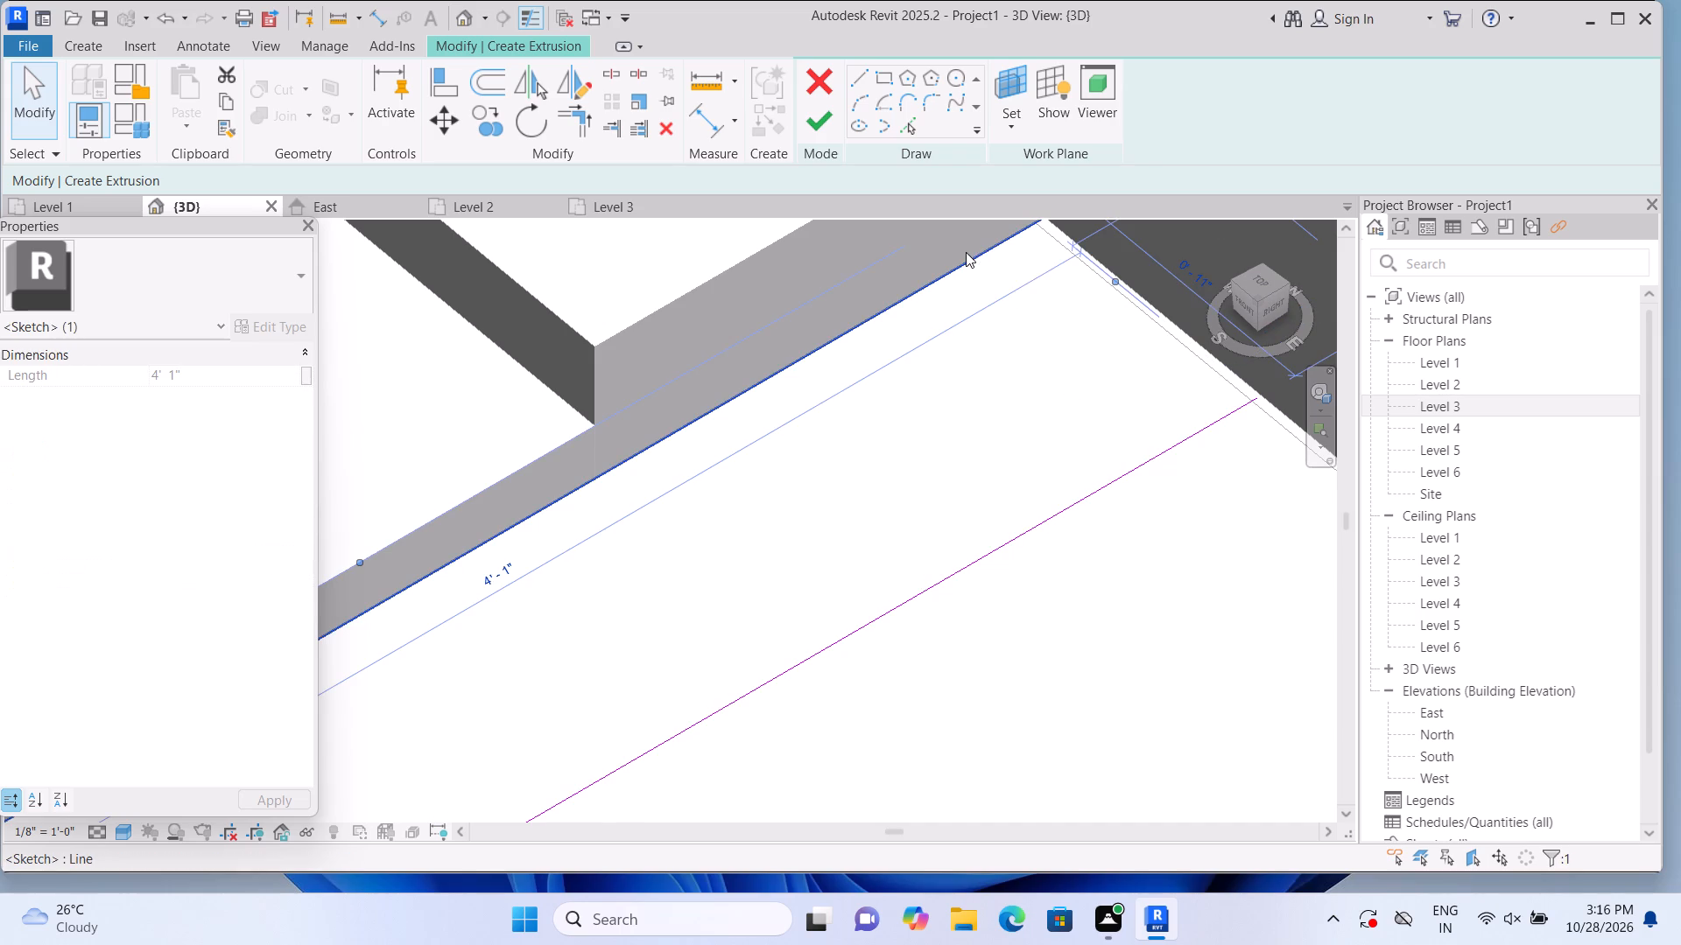
{"action": "key", "text": "Delete"}
{"action": "left_click", "coordinate": [1066, 507]}
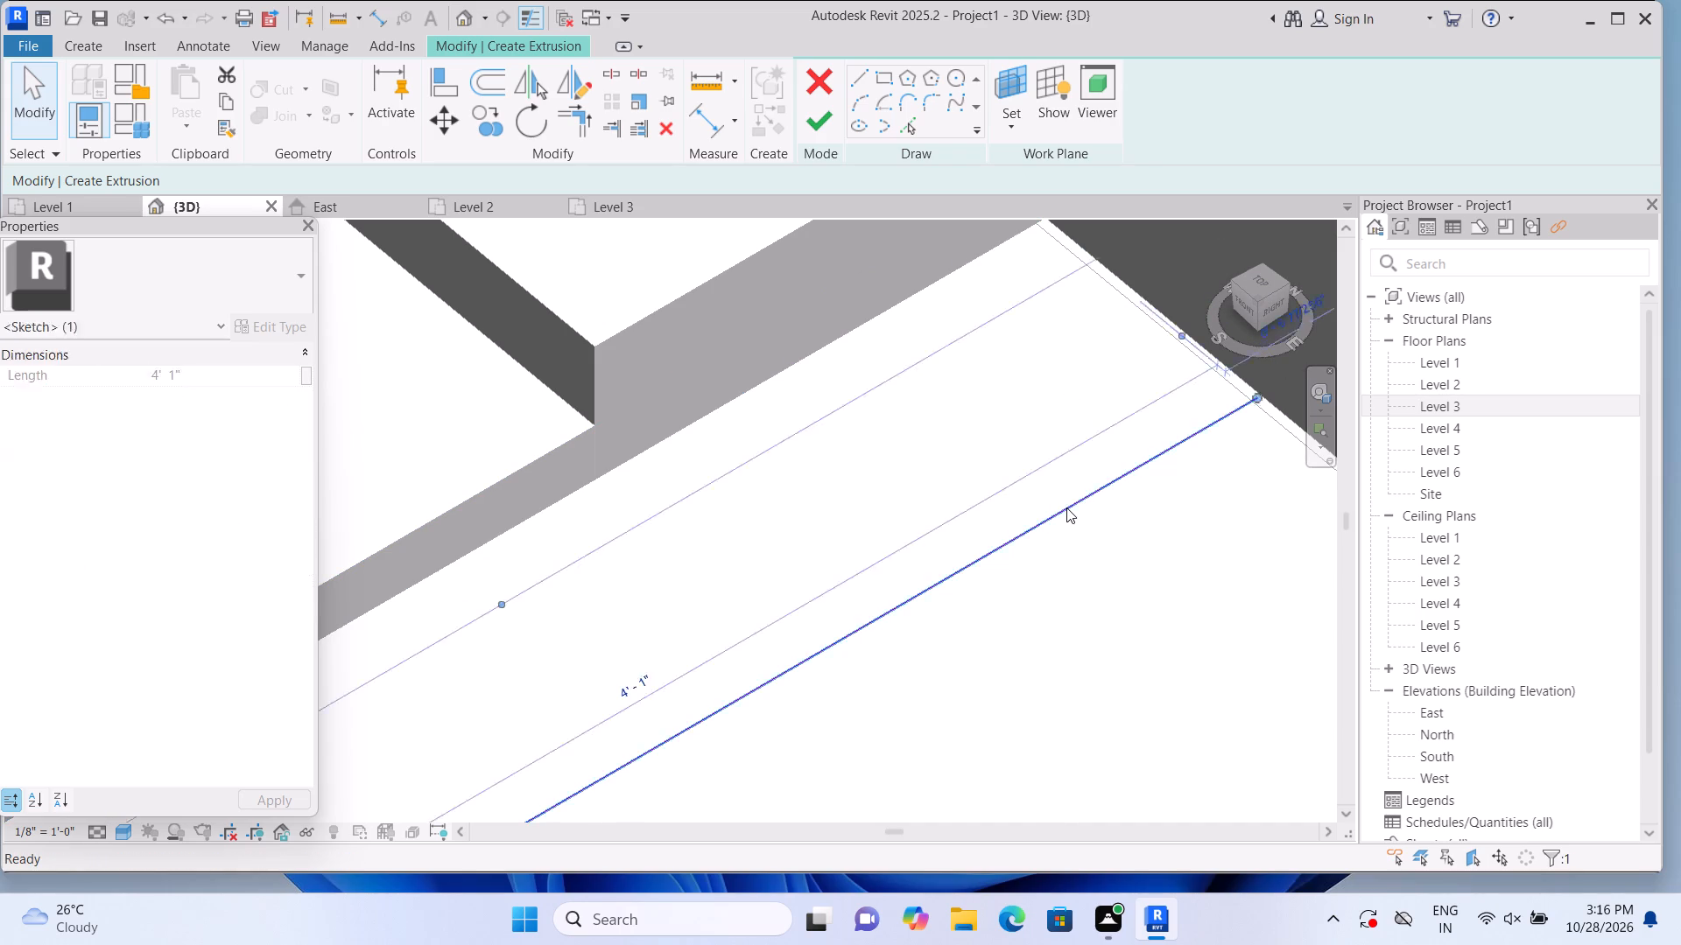
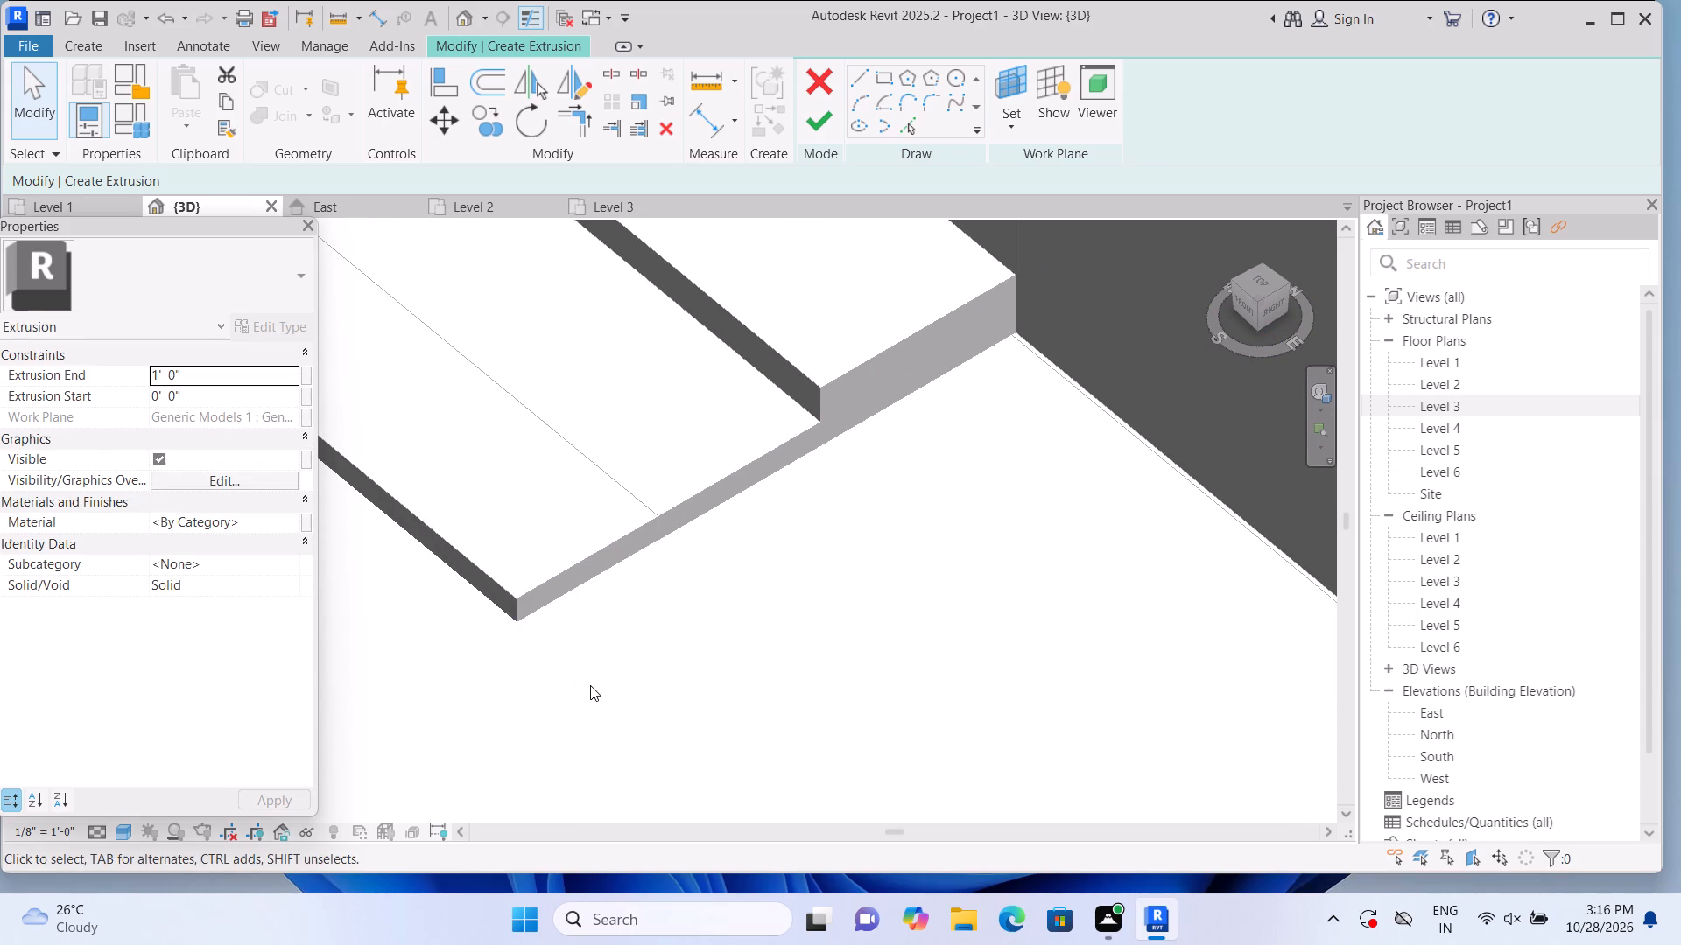
Sketch a rectangle about 4'-1" by 8" along the entrance steps' side, from the facade wall to the bottom step's outer corner, and extrude it 1'-0".
{"action": "left_click", "coordinate": [883, 74]}
{"action": "scroll", "coordinate": [1102, 395], "scroll_direction": "up", "scroll_amount": 8}
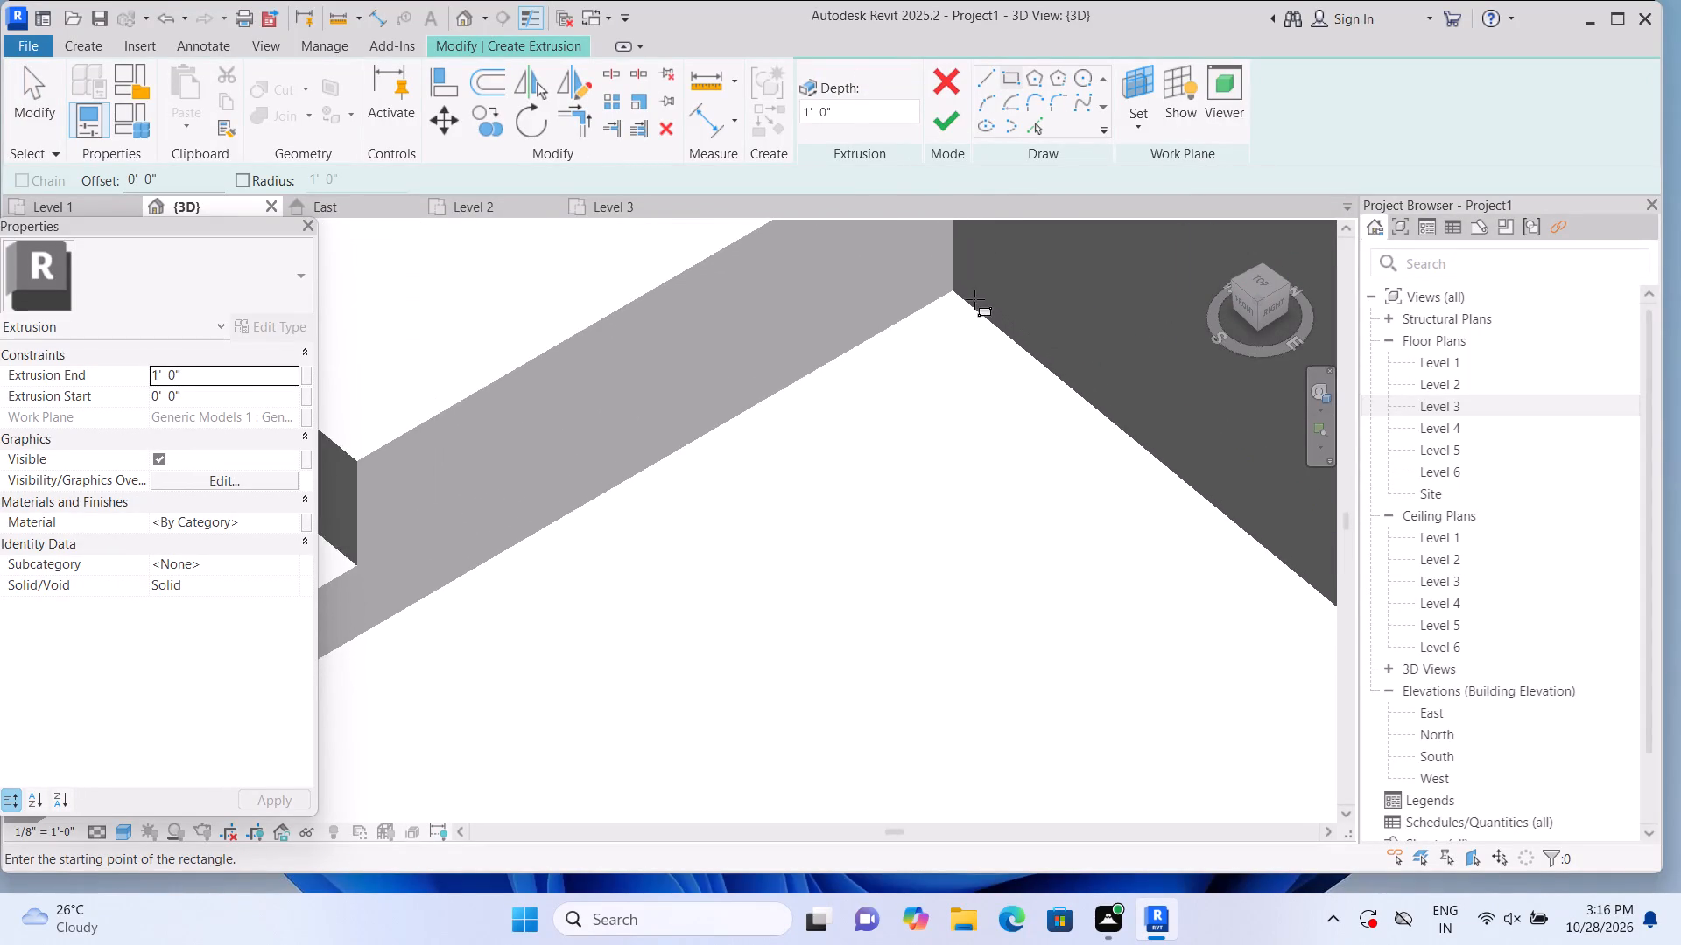
{"action": "scroll", "coordinate": [974, 299], "scroll_direction": "up", "scroll_amount": 5}
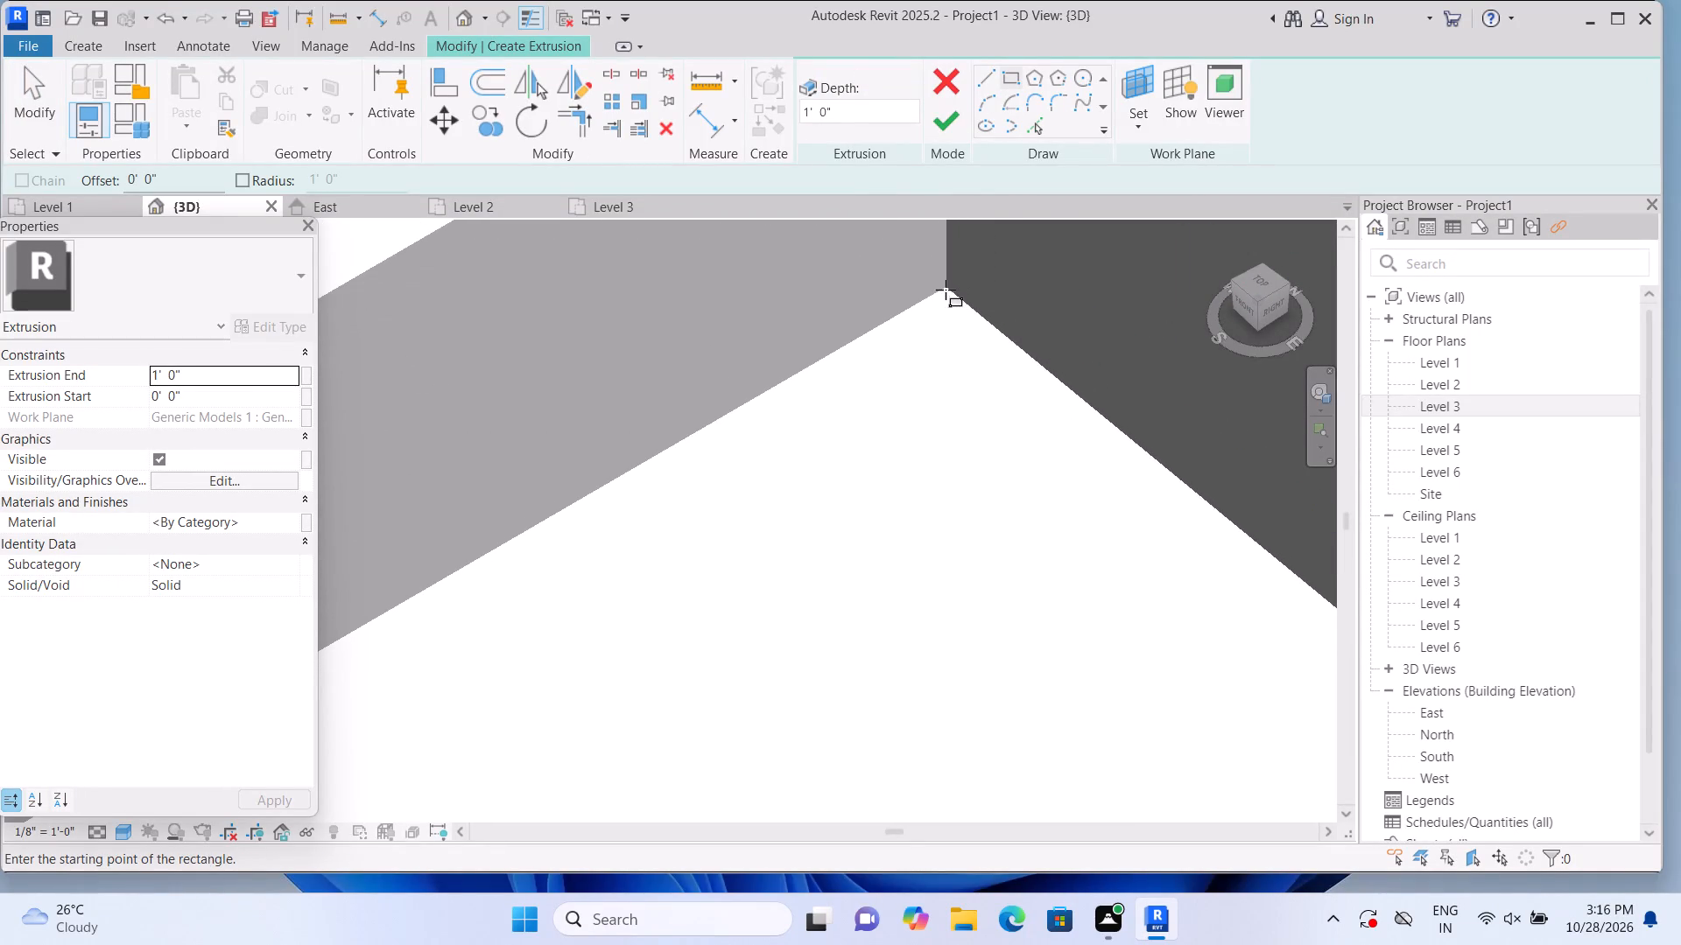
{"action": "left_click", "coordinate": [946, 290]}
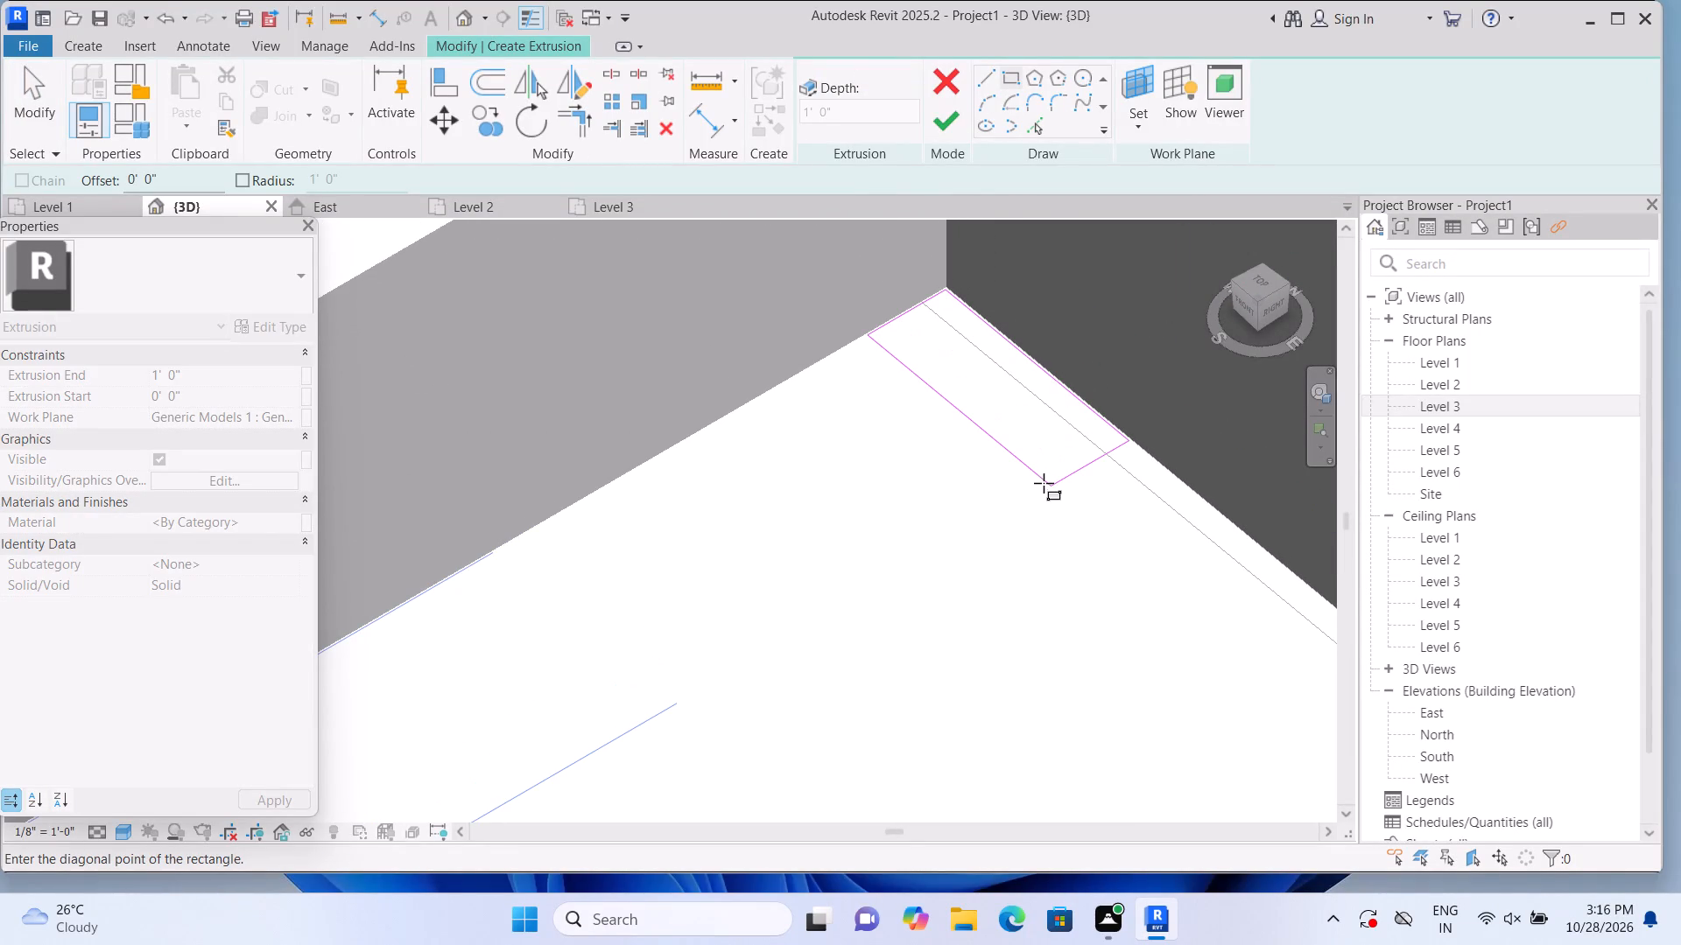
{"action": "key", "text": "Escape"}
{"action": "scroll", "coordinate": [1035, 325], "scroll_direction": "up", "scroll_amount": 8}
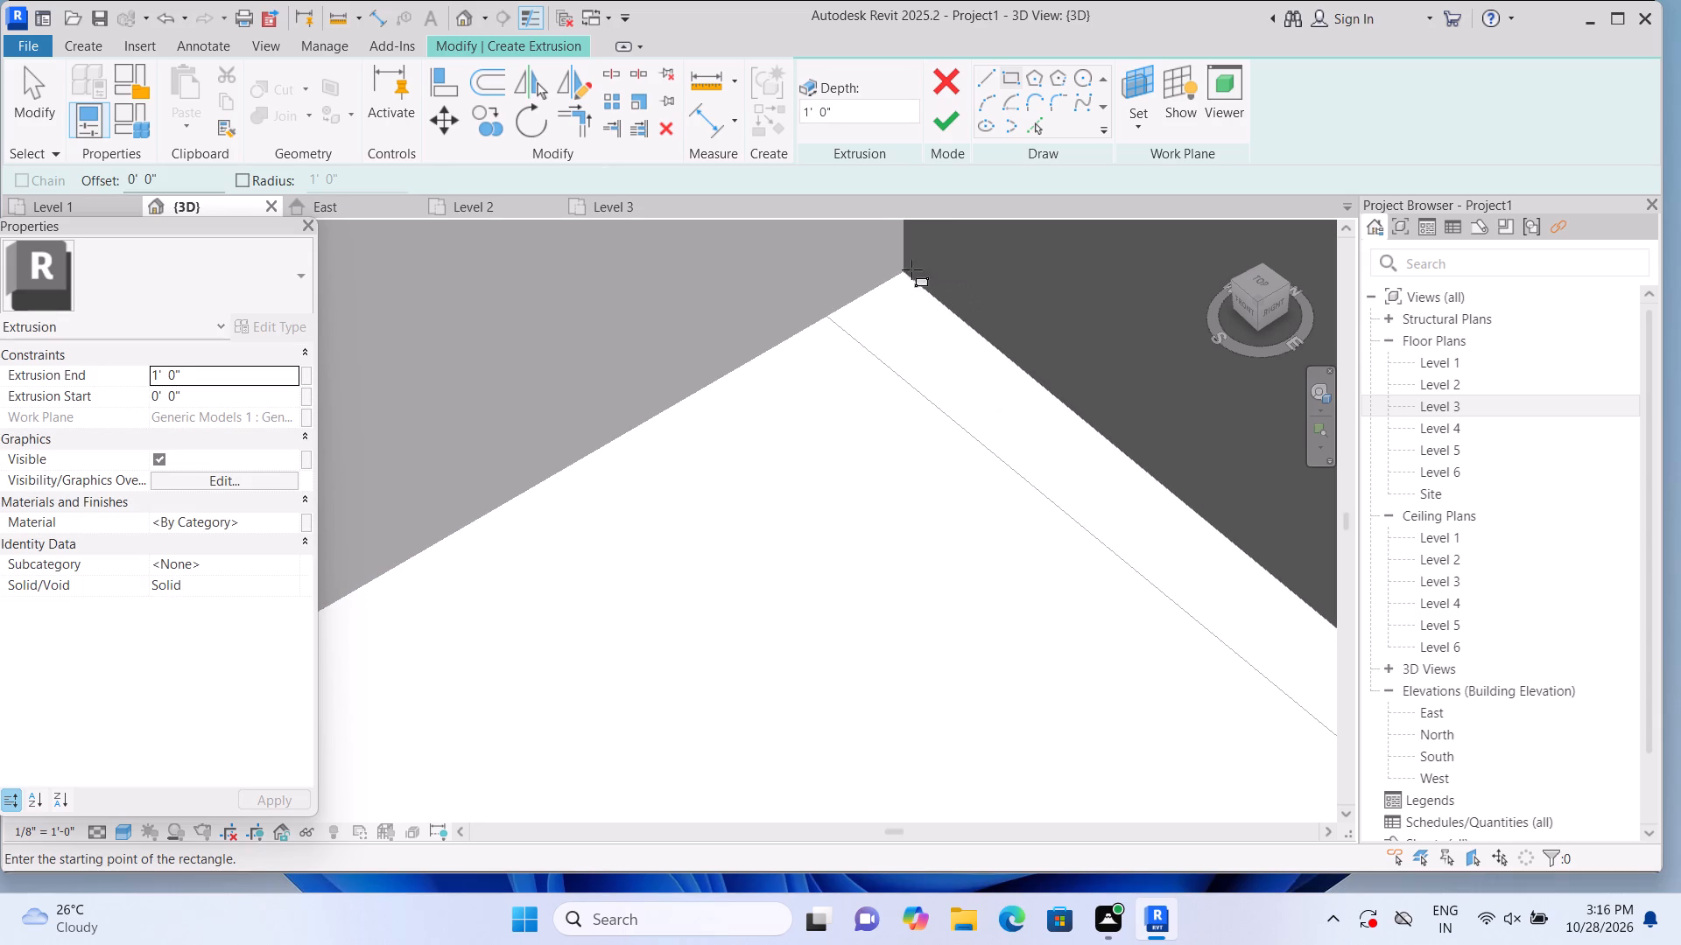
{"action": "left_click", "coordinate": [903, 271]}
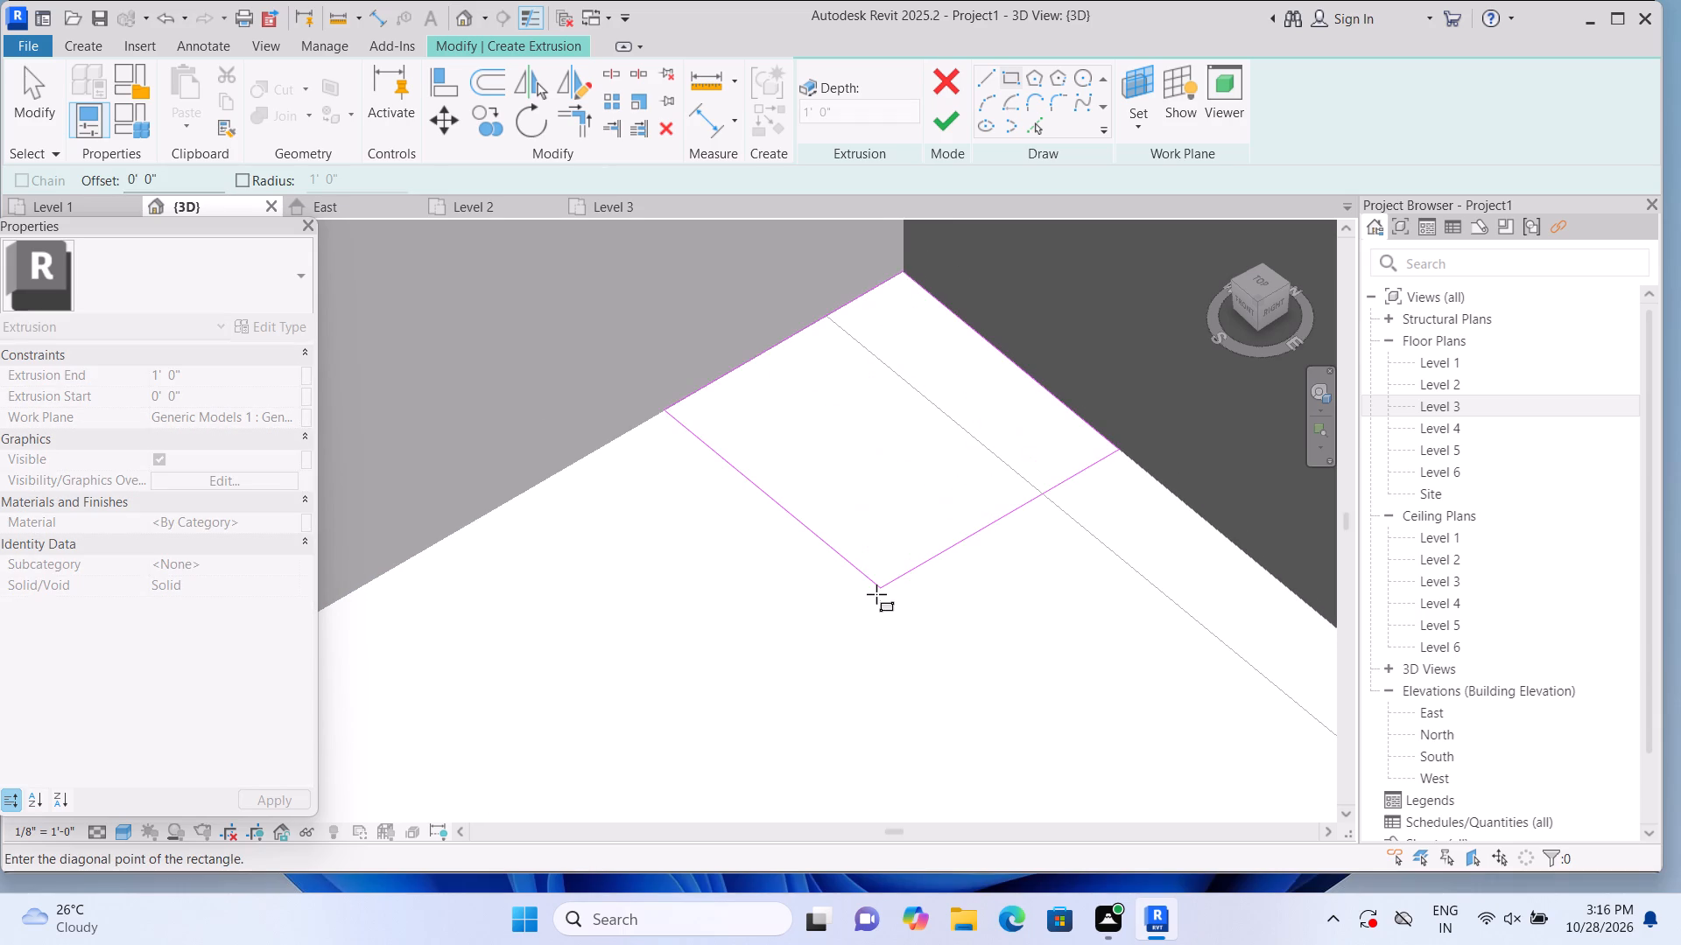
{"action": "scroll", "coordinate": [876, 594], "scroll_direction": "down", "scroll_amount": 4}
{"action": "scroll", "coordinate": [623, 710], "scroll_direction": "down", "scroll_amount": 3}
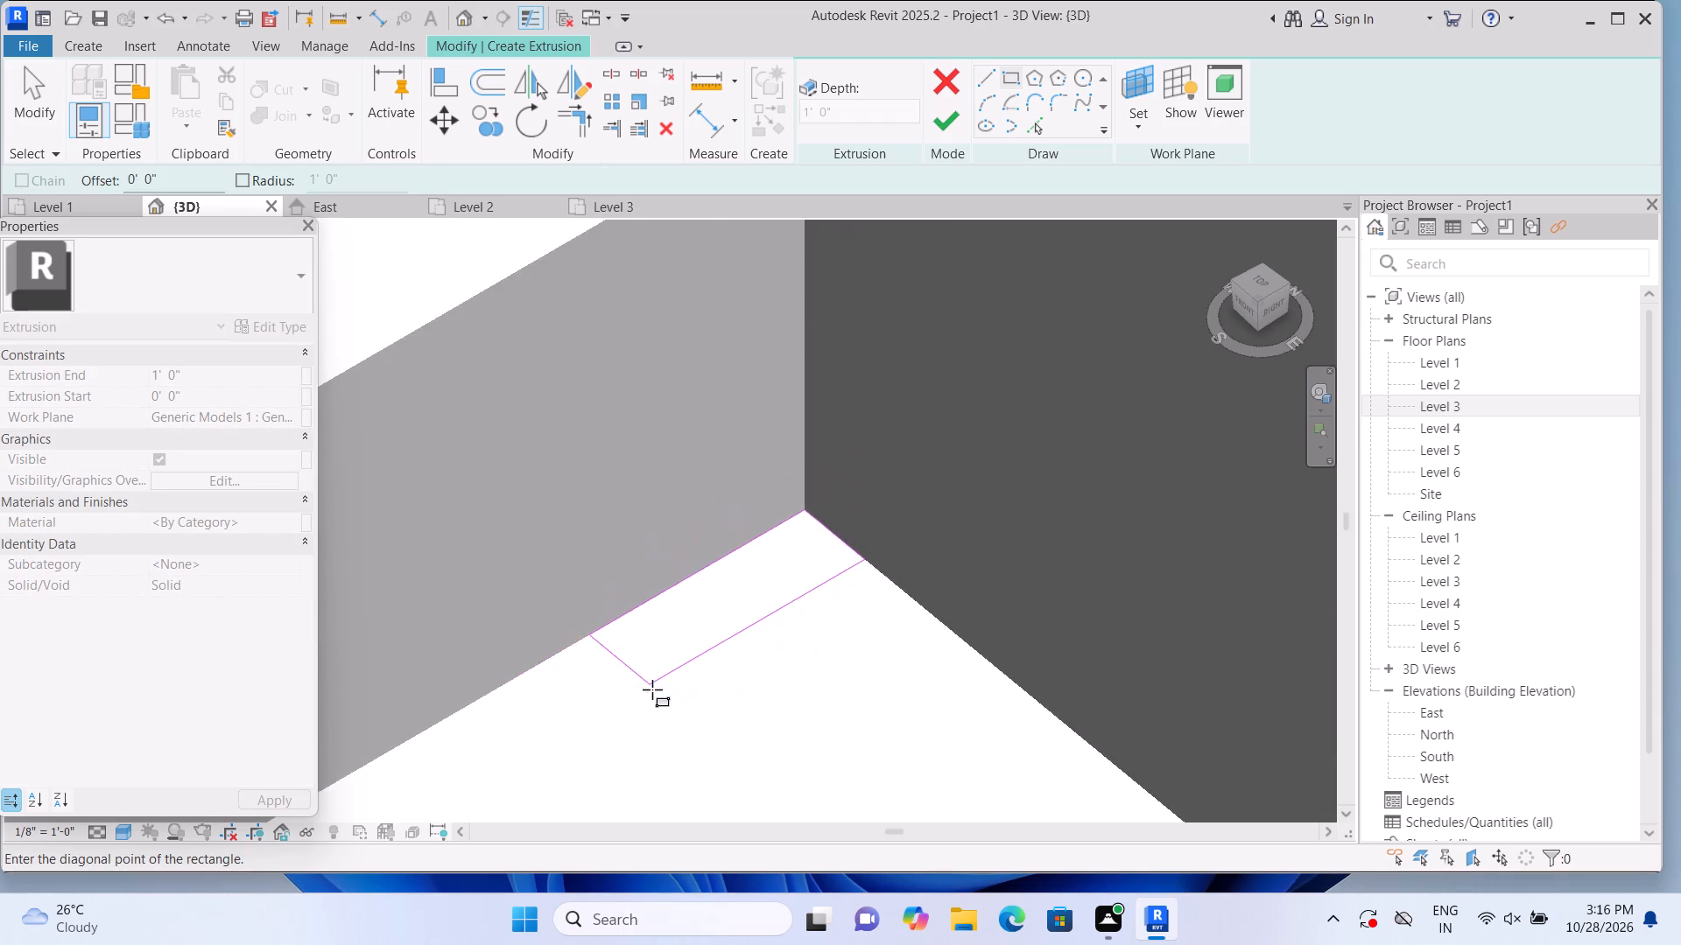
{"action": "scroll", "coordinate": [652, 689], "scroll_direction": "down", "scroll_amount": 7}
{"action": "middle_click_drag", "start_coordinate": [573, 744], "coordinate": [847, 597]}
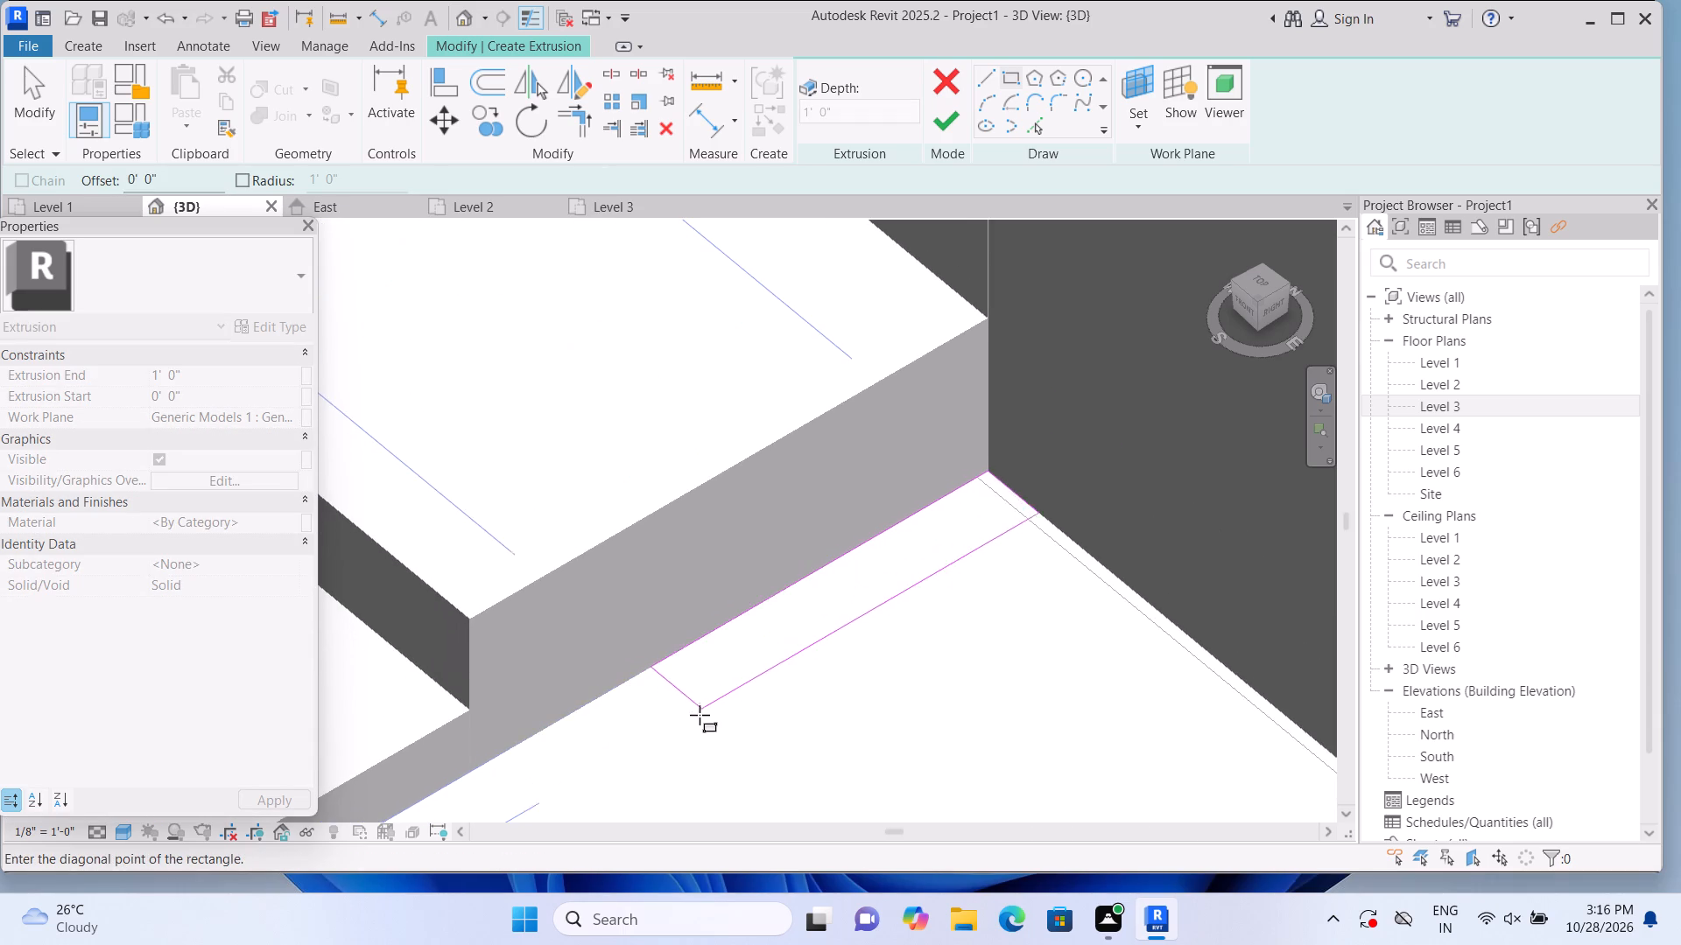
{"action": "scroll", "coordinate": [699, 716], "scroll_direction": "down", "scroll_amount": 6}
{"action": "middle_click_drag", "start_coordinate": [643, 756], "coordinate": [733, 648]}
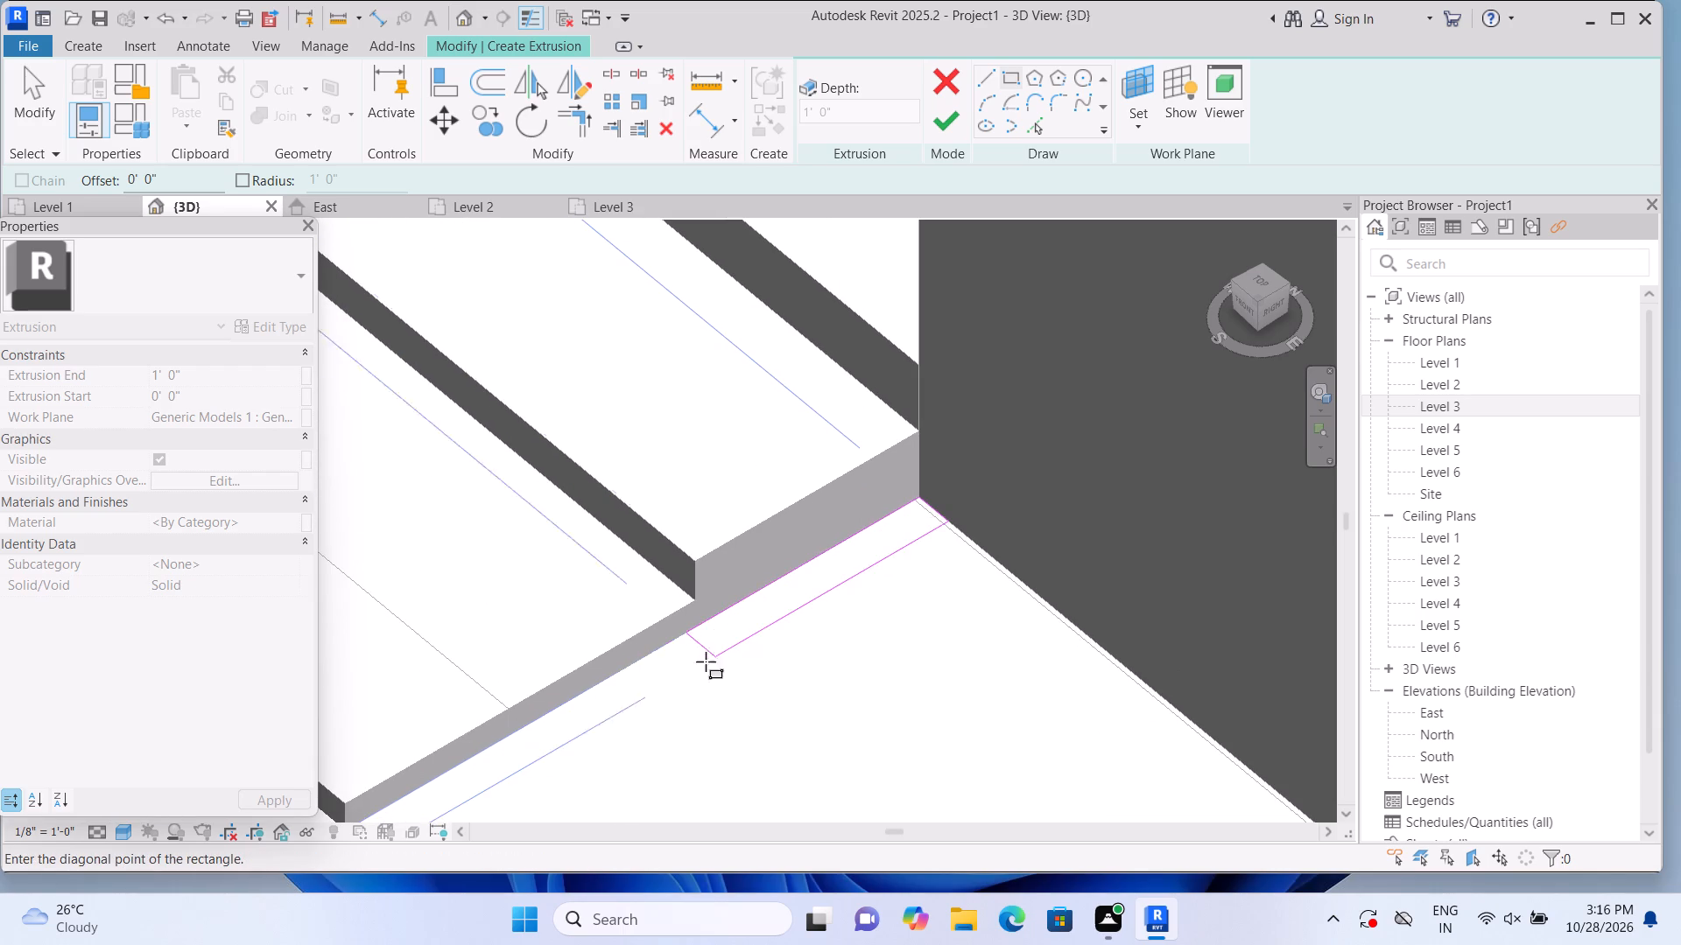
{"action": "middle_click_drag", "start_coordinate": [601, 717], "coordinate": [748, 614]}
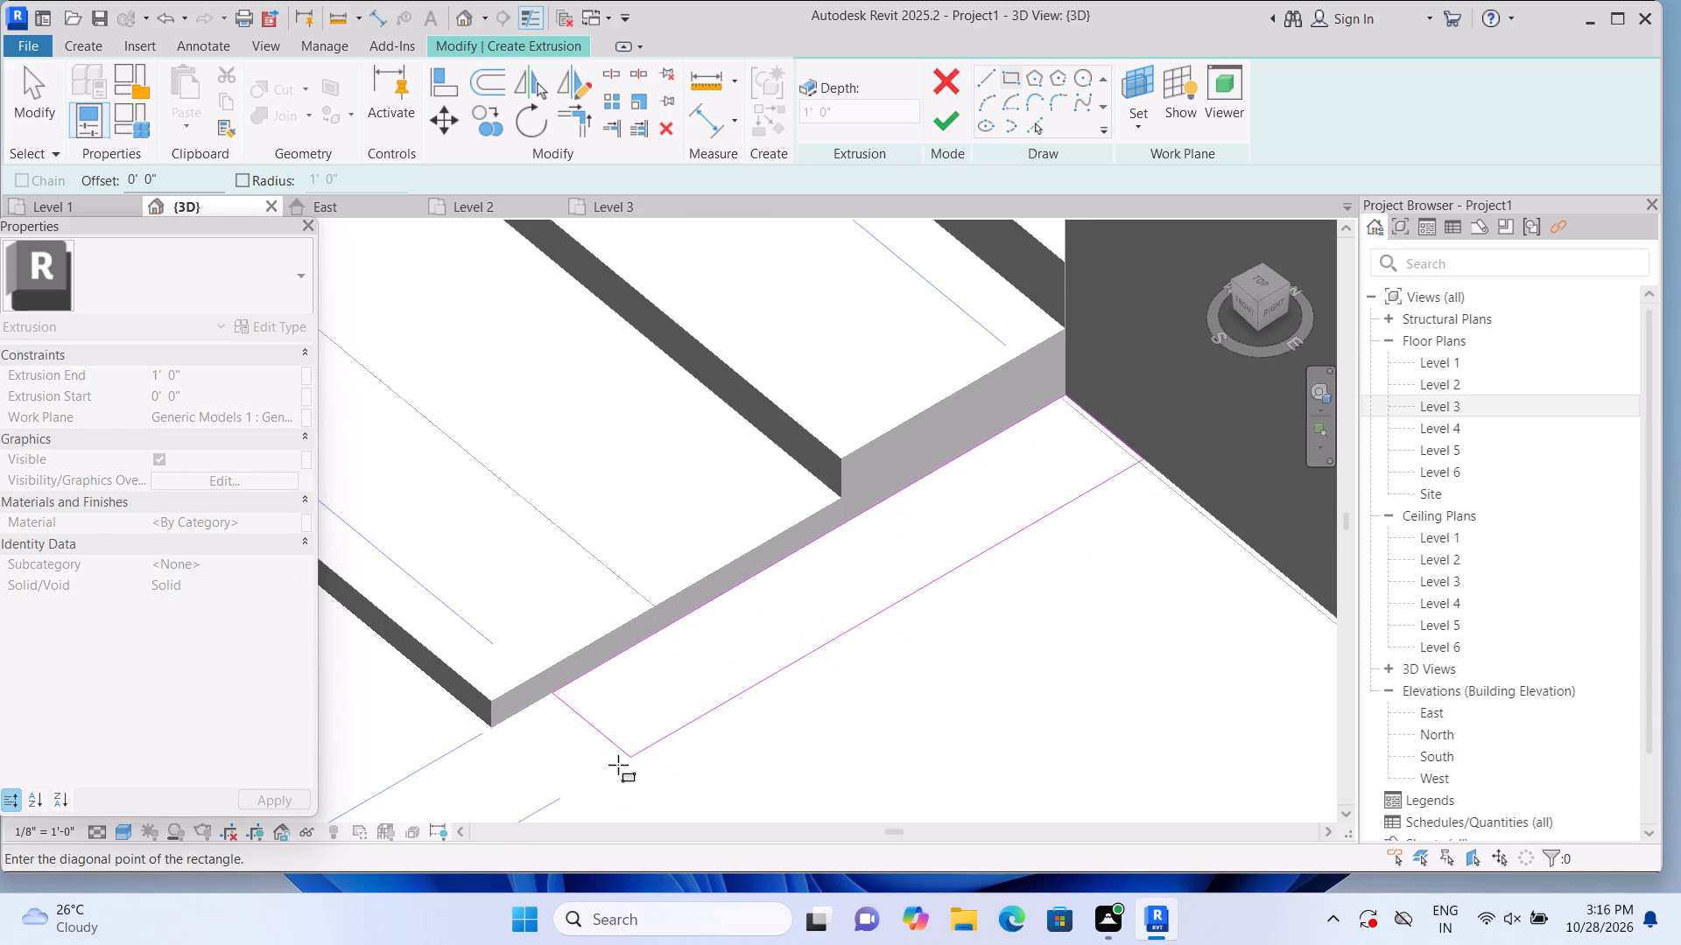
{"action": "scroll", "coordinate": [576, 794], "scroll_direction": "up", "scroll_amount": 4}
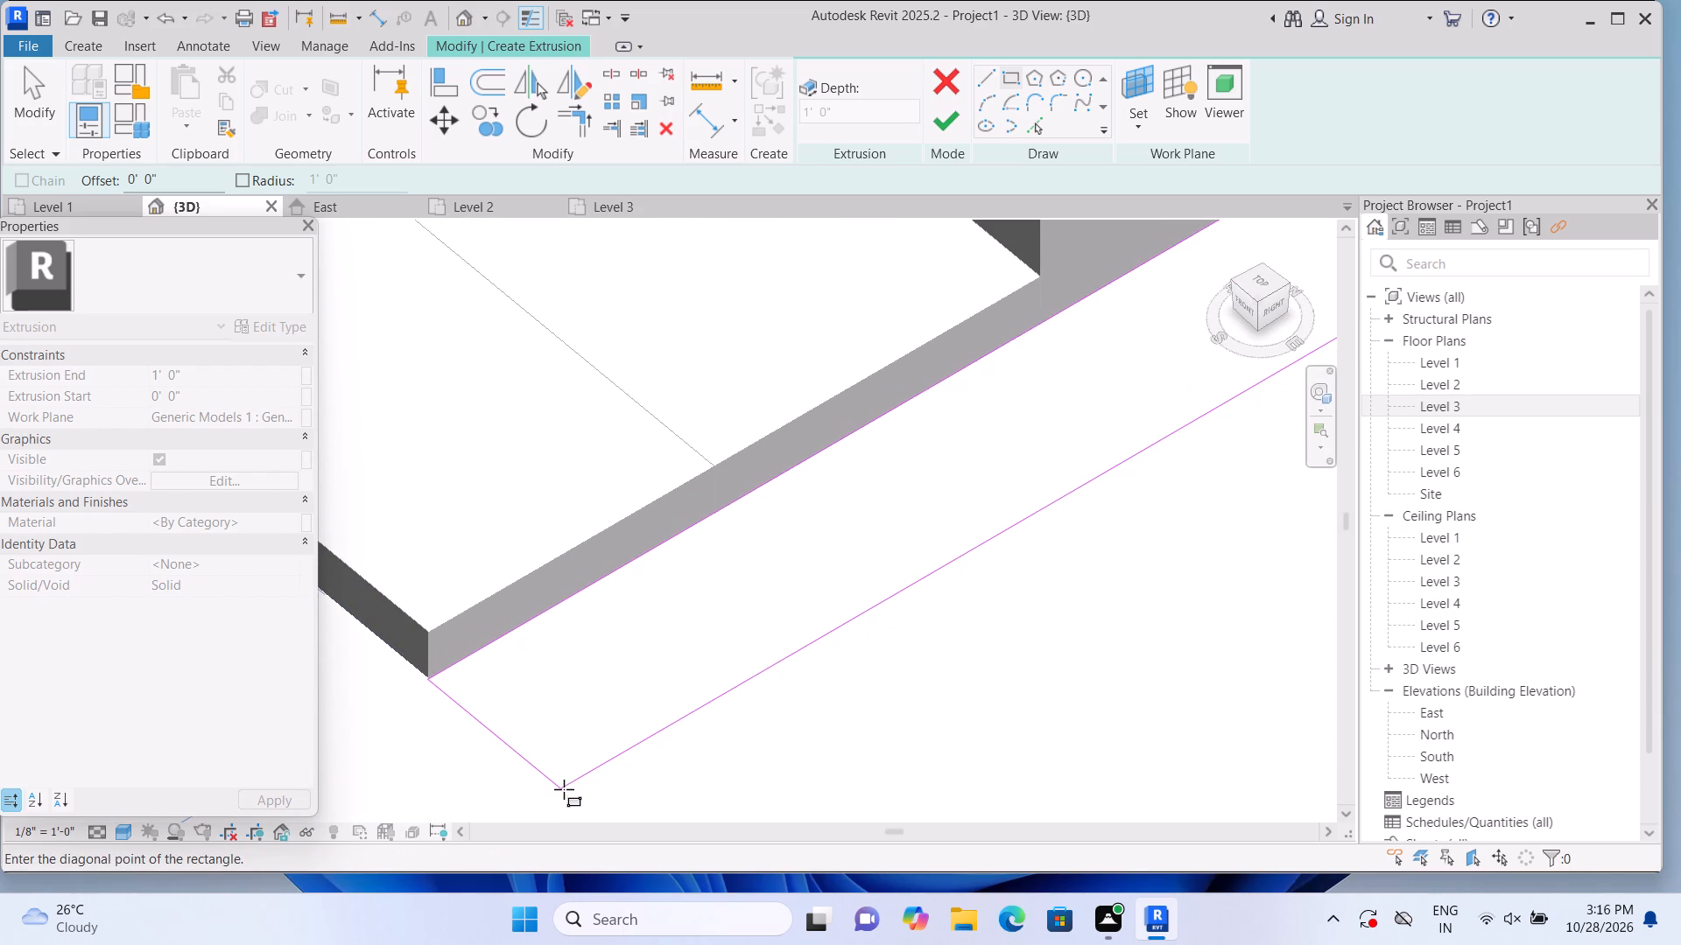
{"action": "left_click", "coordinate": [565, 792]}
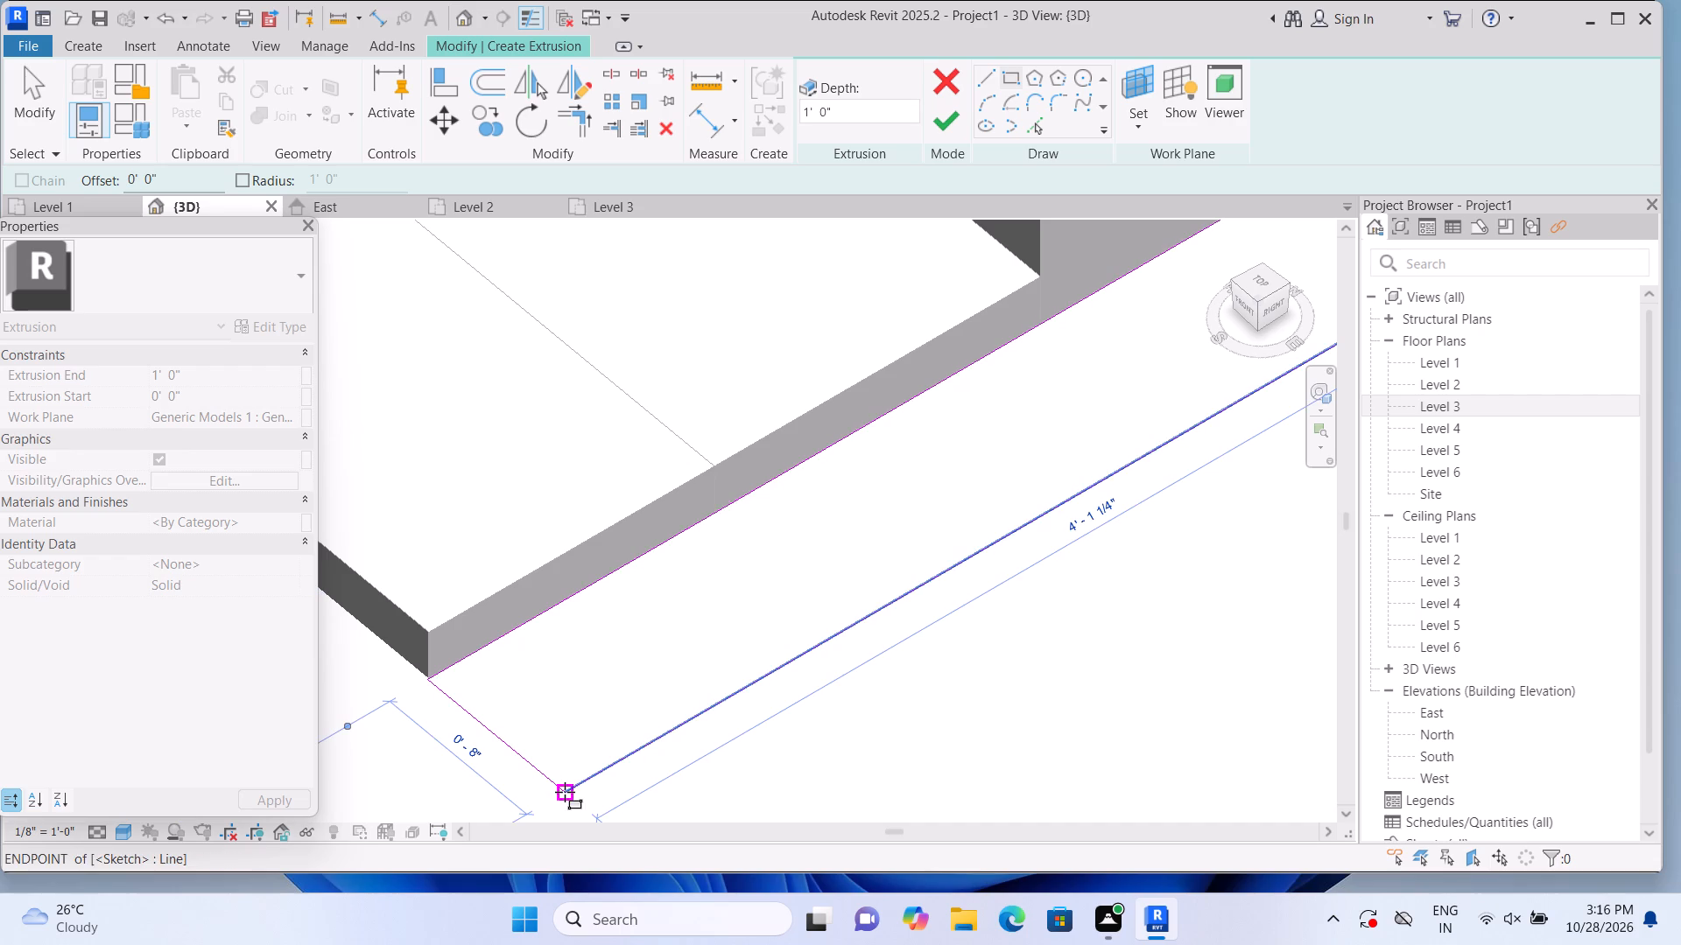
{"action": "left_click", "coordinate": [960, 115]}
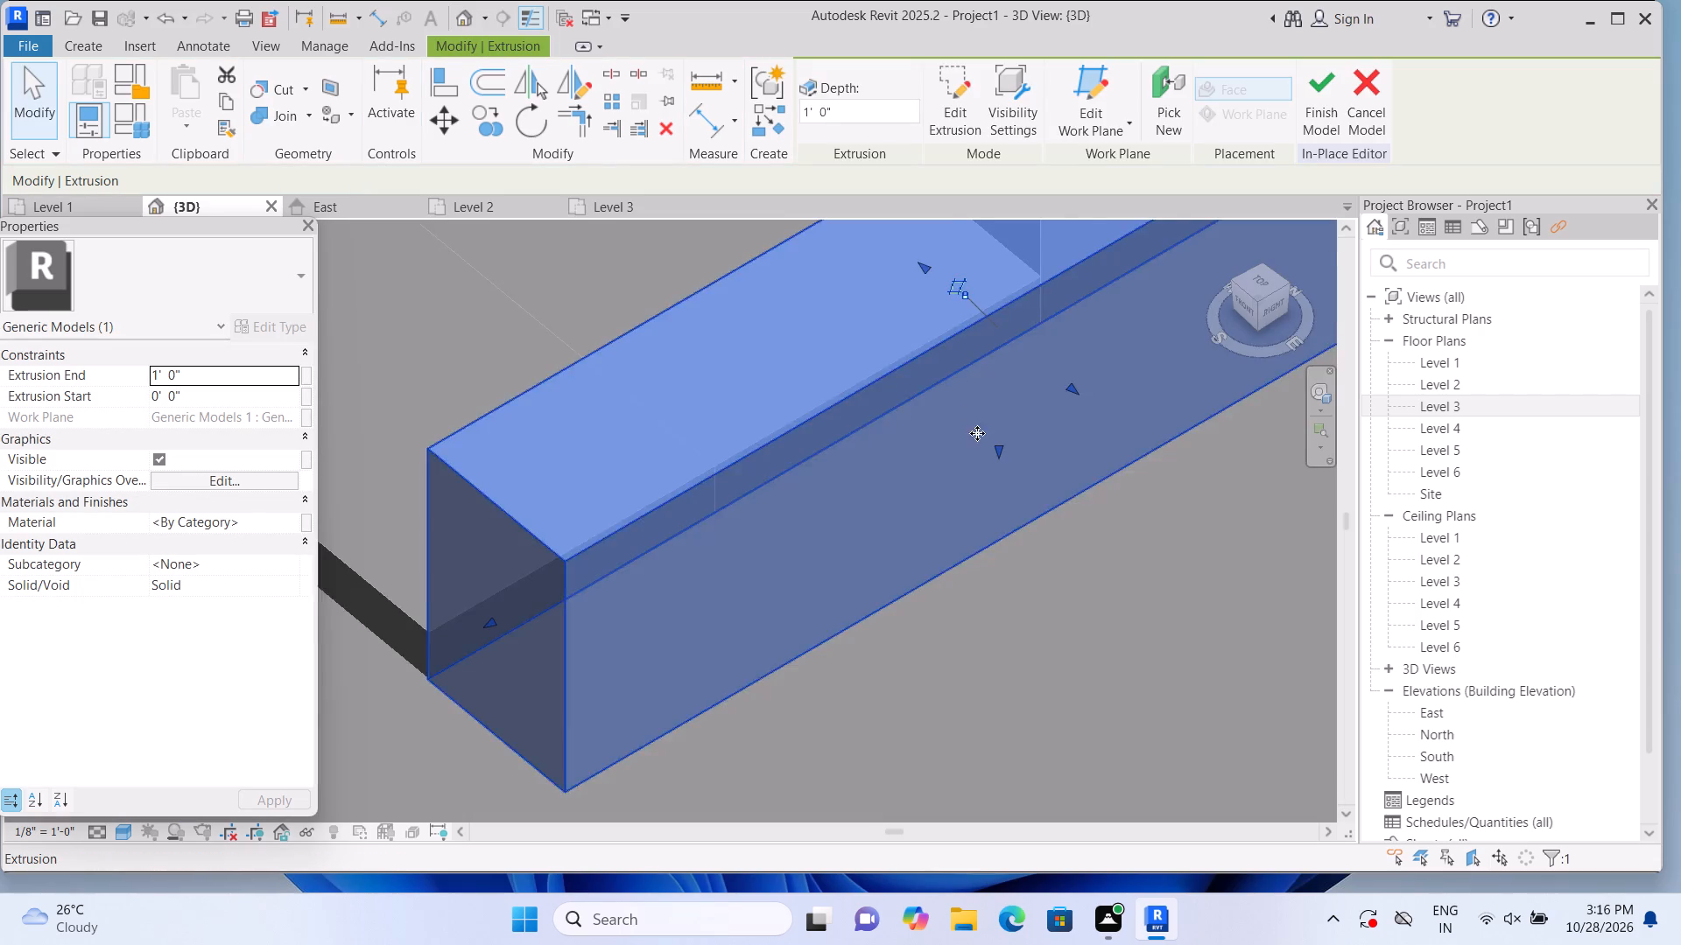
Stretch the new block beside the entrance steps upward to a height of a little over 8'-4".
{"action": "scroll", "coordinate": [981, 444], "scroll_direction": "down", "scroll_amount": 20}
{"action": "scroll", "coordinate": [981, 444], "scroll_direction": "down", "scroll_amount": 2}
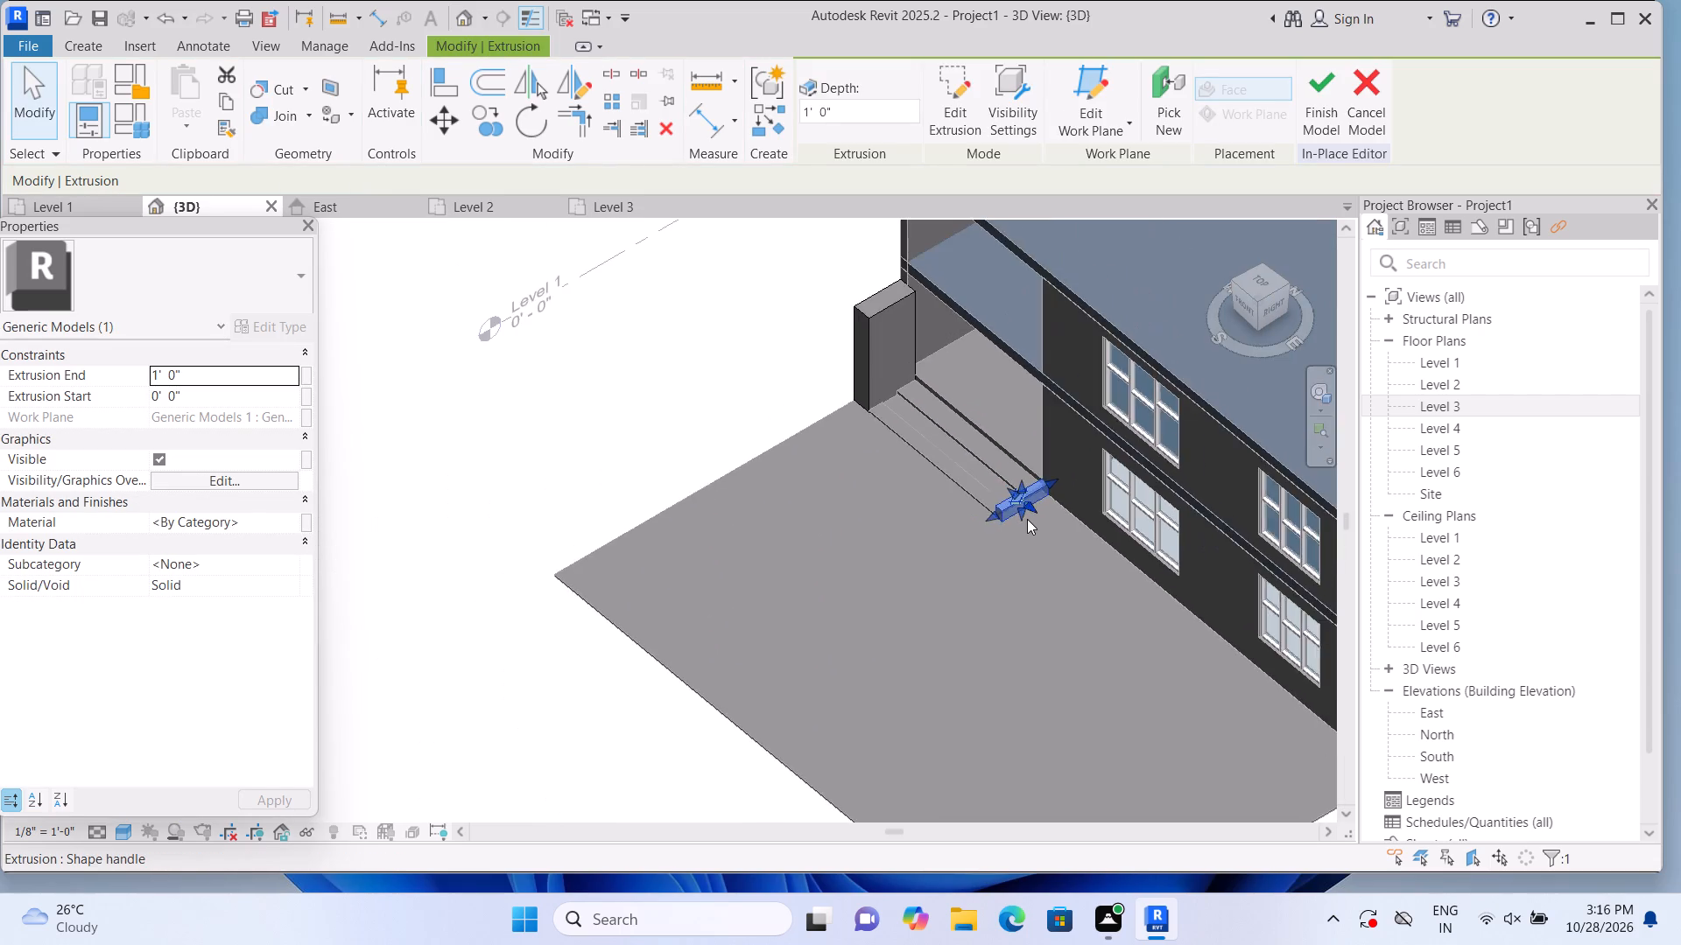
{"action": "scroll", "coordinate": [1022, 507], "scroll_direction": "up", "scroll_amount": 8}
{"action": "scroll", "coordinate": [1041, 513], "scroll_direction": "down", "scroll_amount": 4}
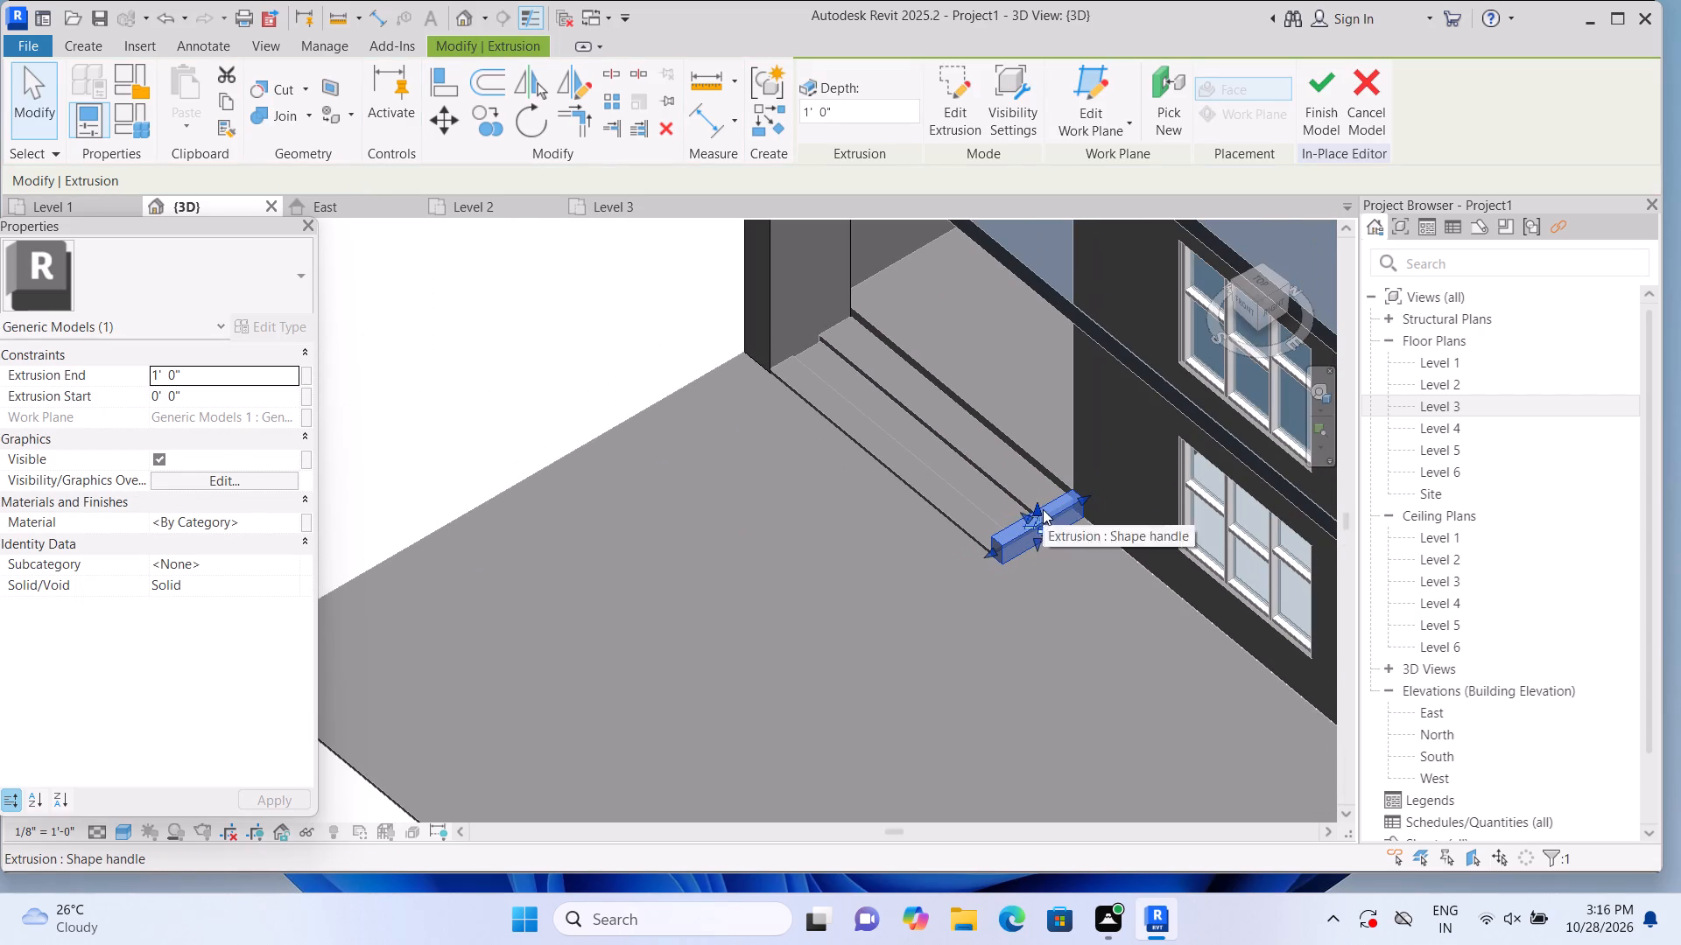
{"action": "left_click_drag", "start_coordinate": [1038, 507], "coordinate": [1052, 370]}
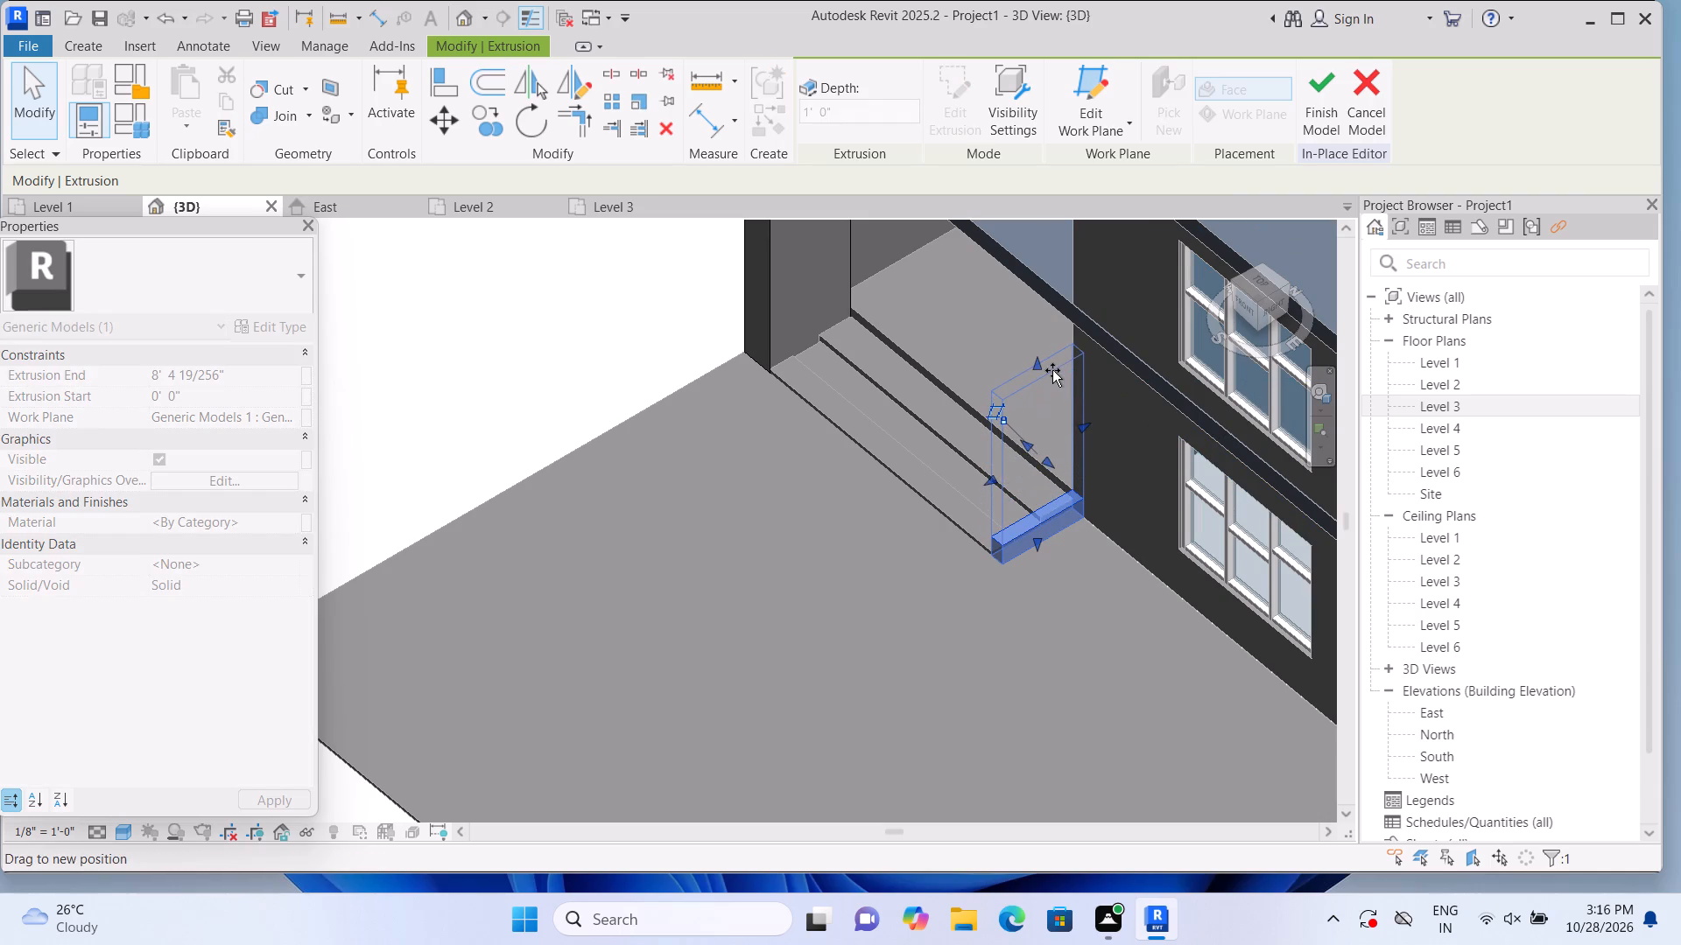
{"action": "left_click_drag", "start_coordinate": [1052, 370], "coordinate": [1052, 364]}
{"action": "left_click", "coordinate": [990, 637]}
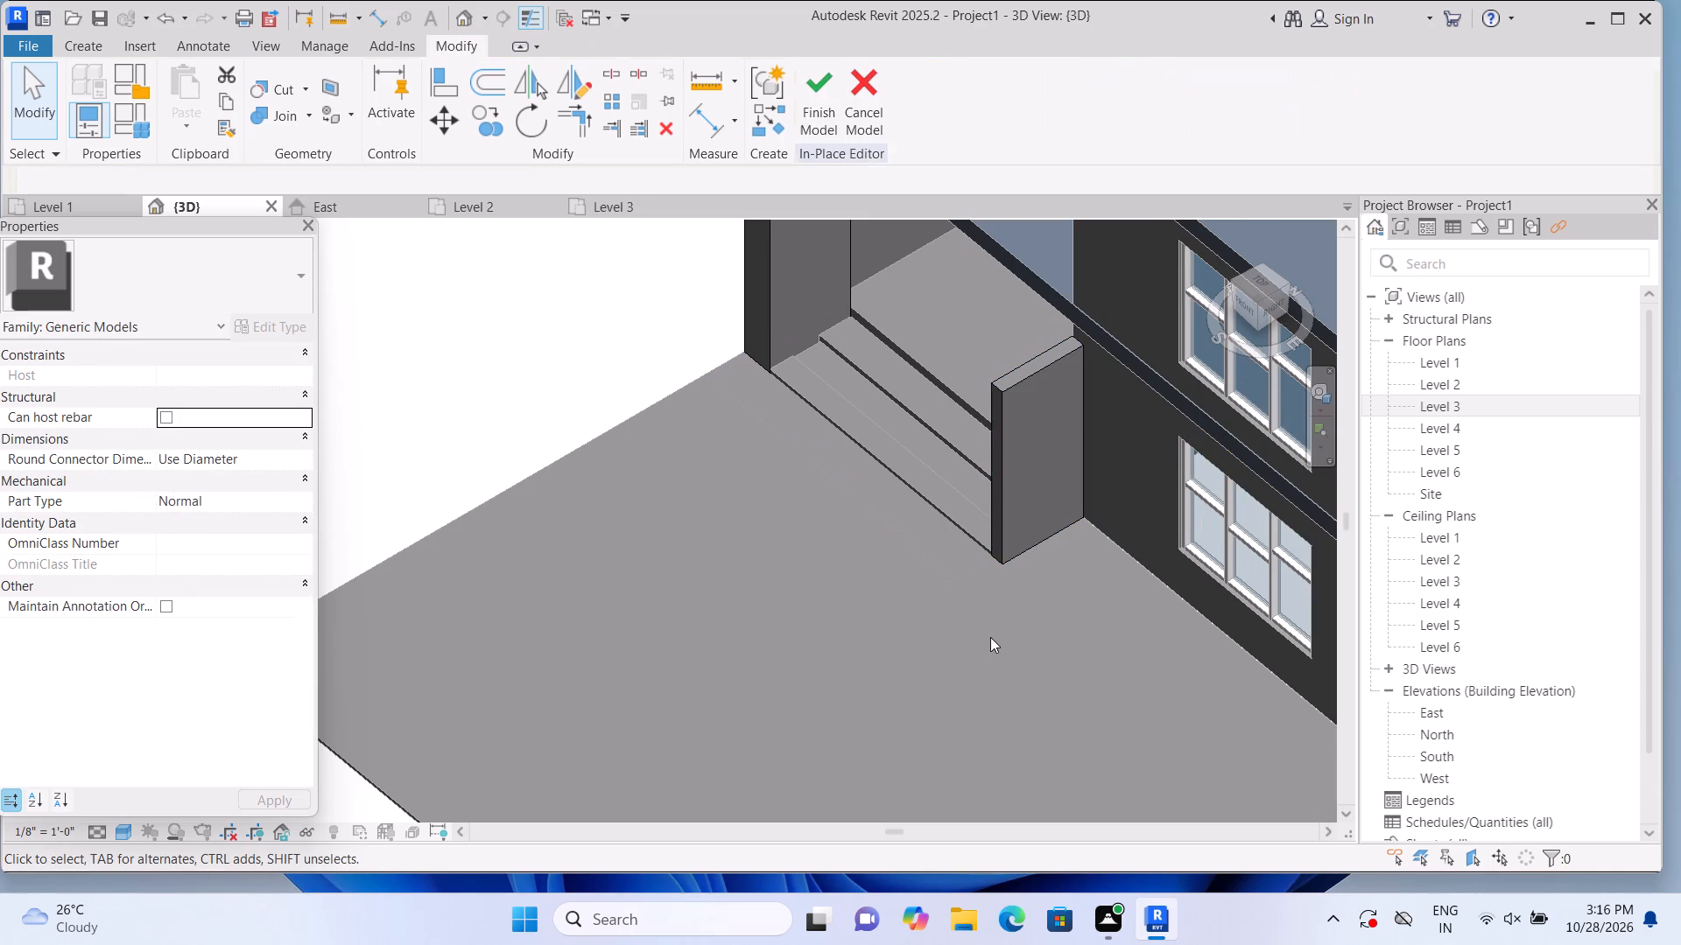
Start a third extrusion in the front view, setting its work plane by picking the 9" wall above the ground-floor entrance windows.
{"action": "scroll", "coordinate": [884, 634], "scroll_direction": "down", "scroll_amount": 3}
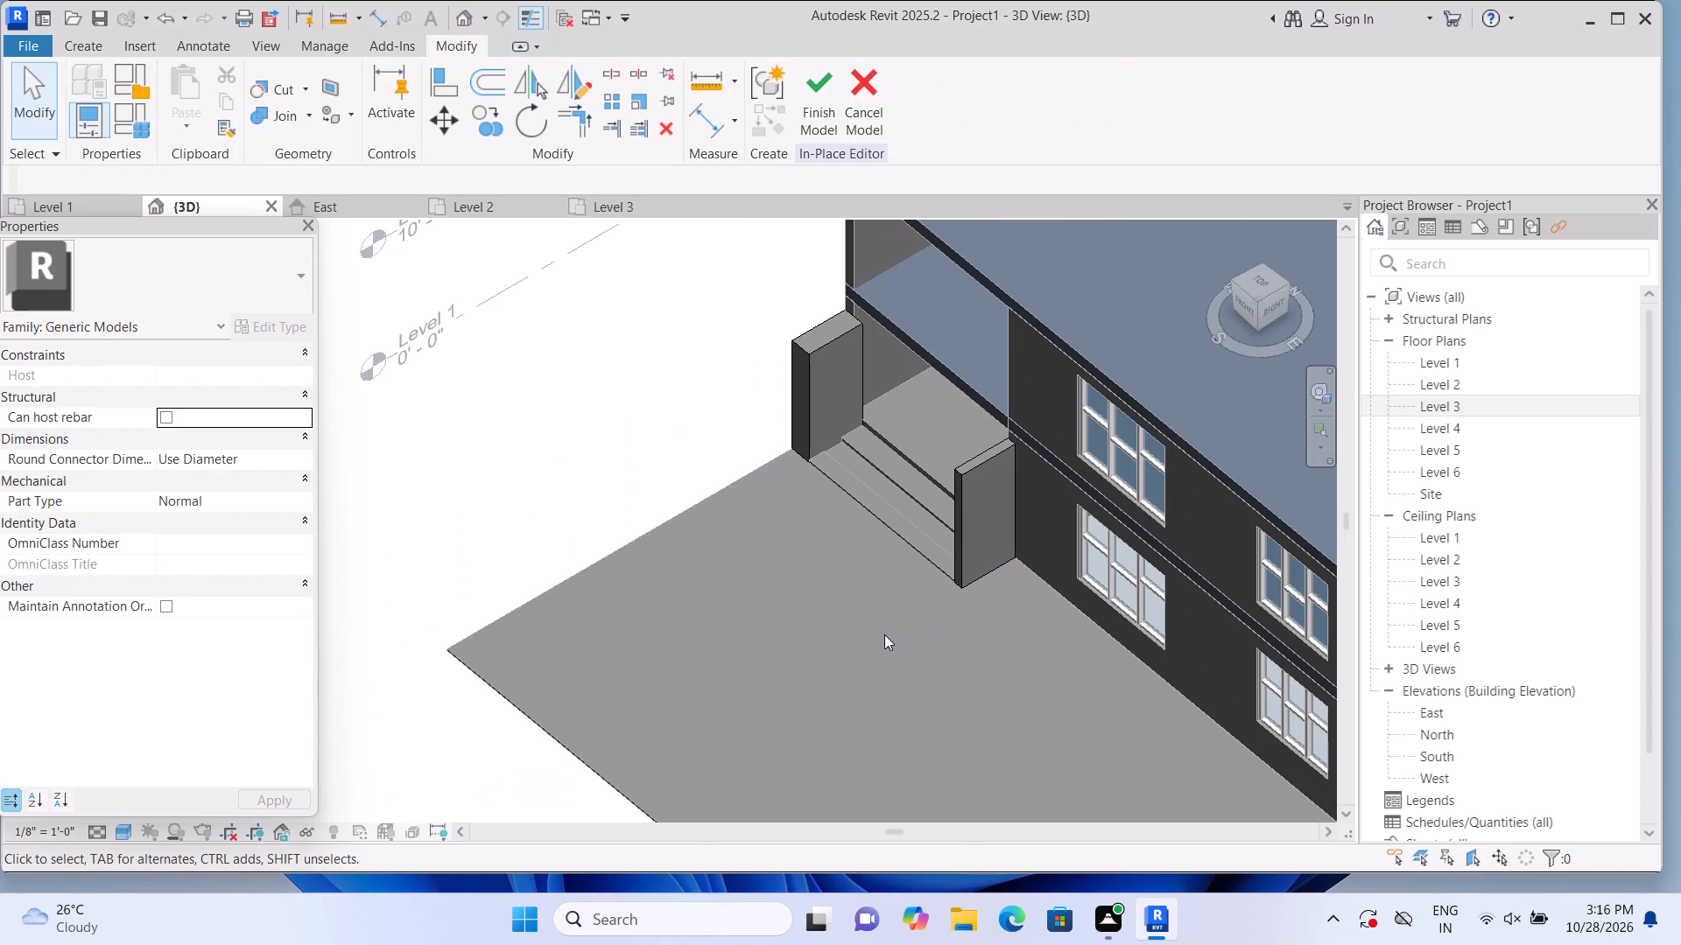
{"action": "left_click", "coordinate": [1241, 309]}
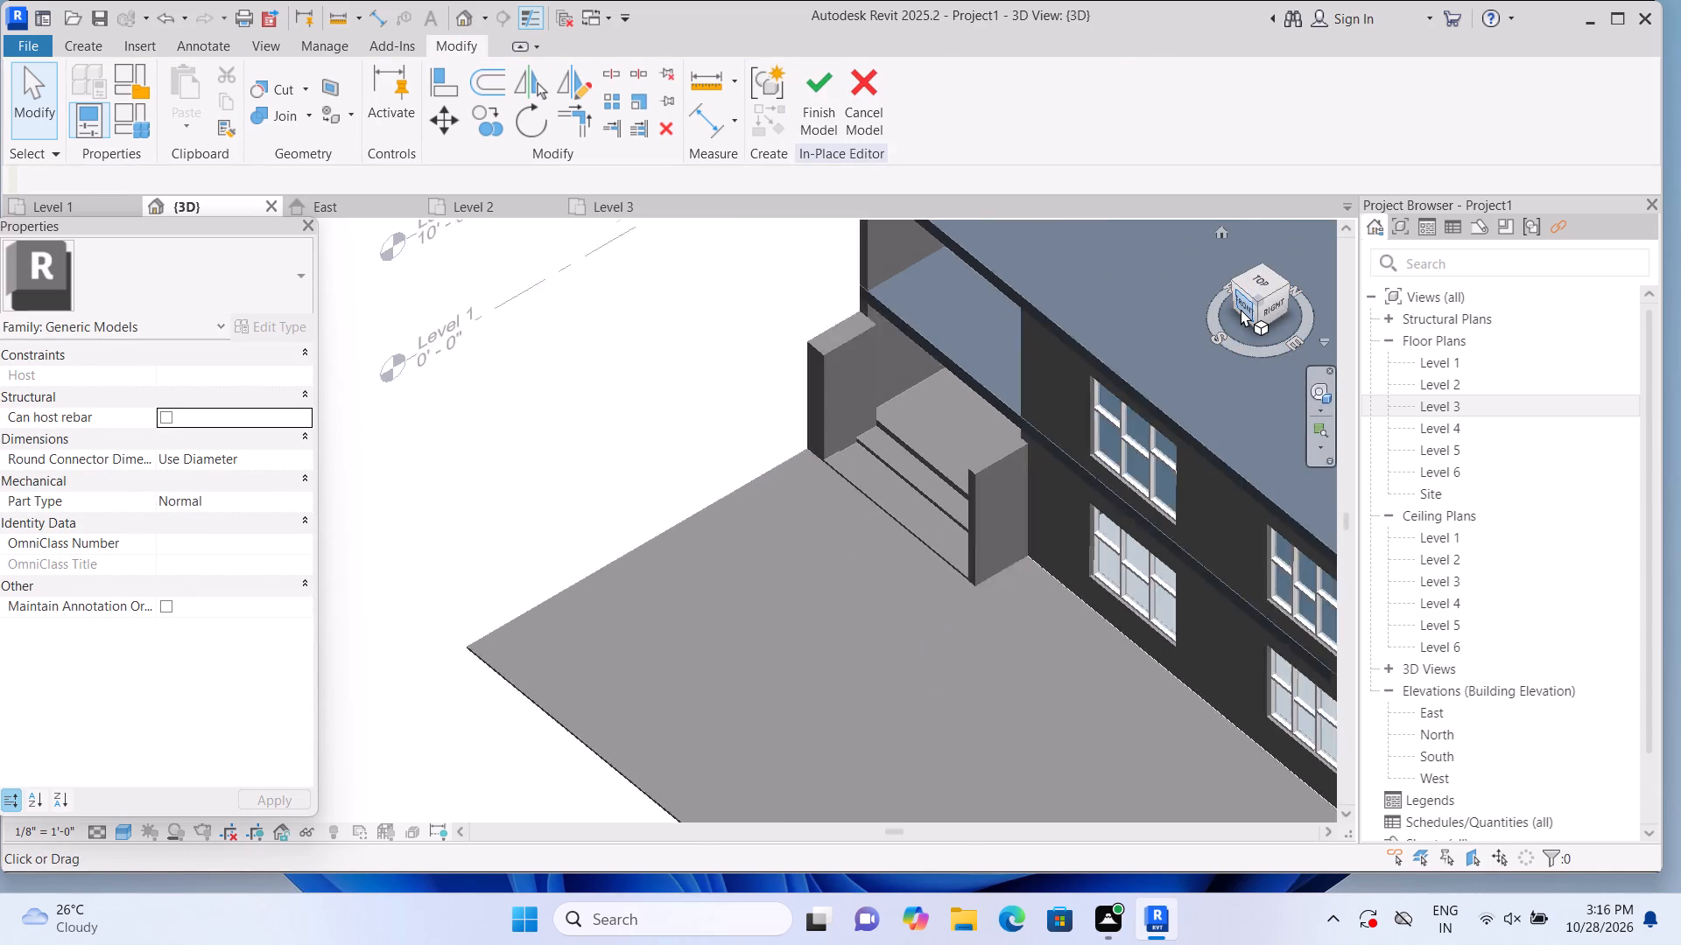
{"action": "scroll", "coordinate": [481, 574], "scroll_direction": "up", "scroll_amount": 5}
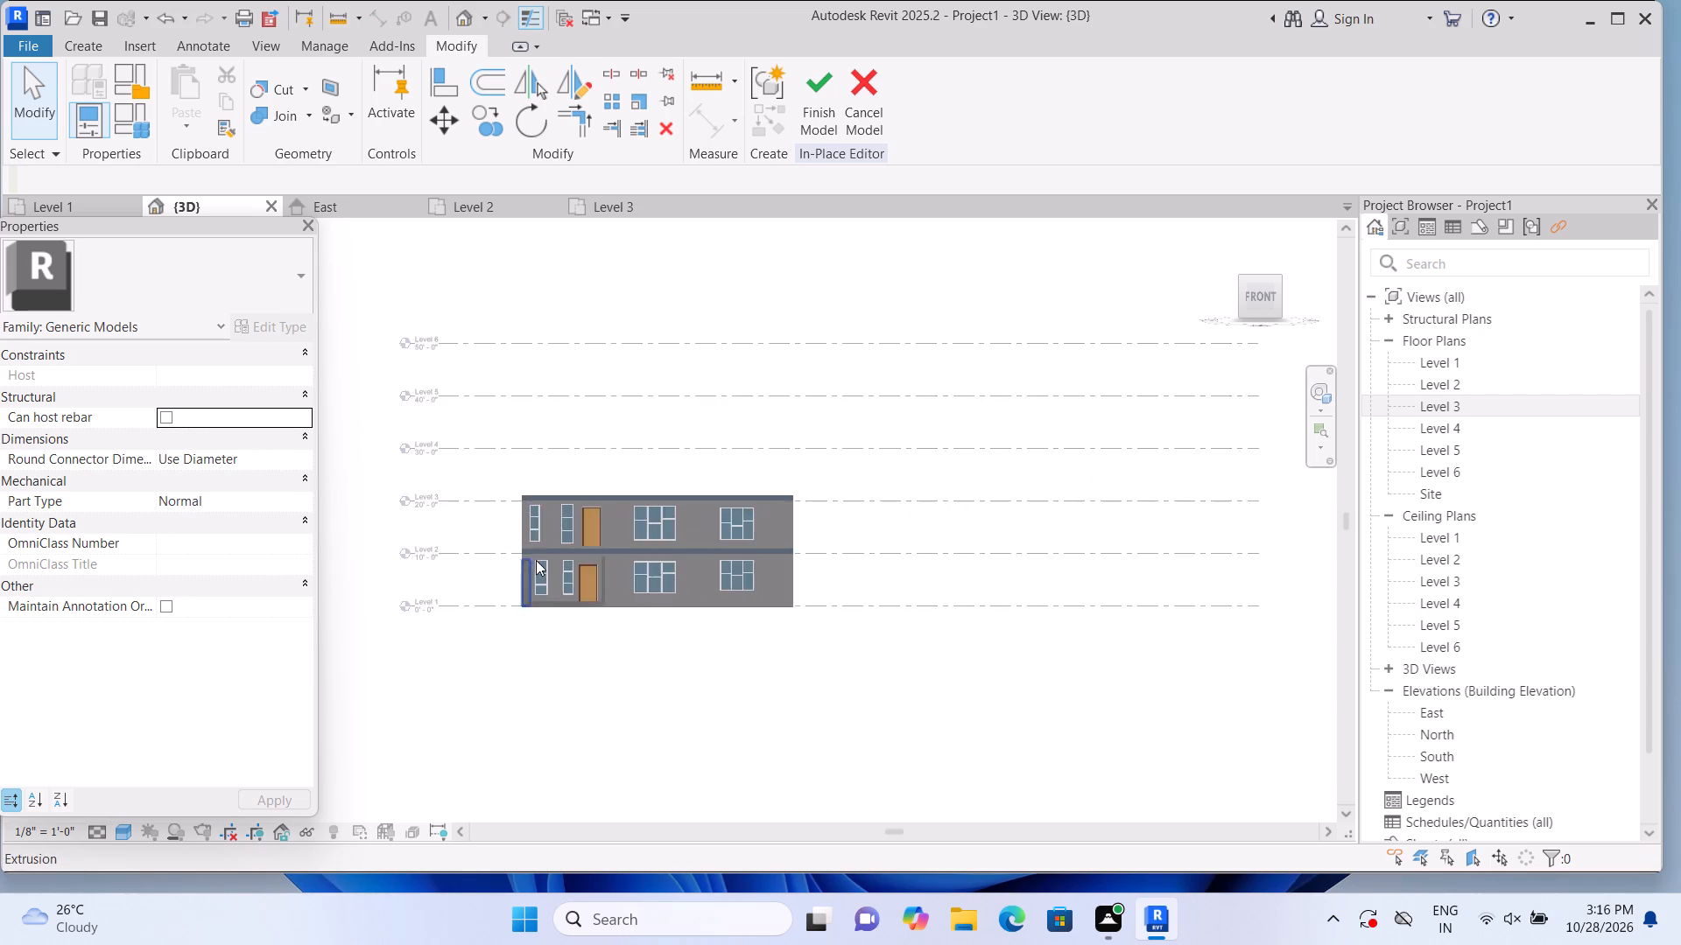
{"action": "scroll", "coordinate": [536, 560], "scroll_direction": "up", "scroll_amount": 7}
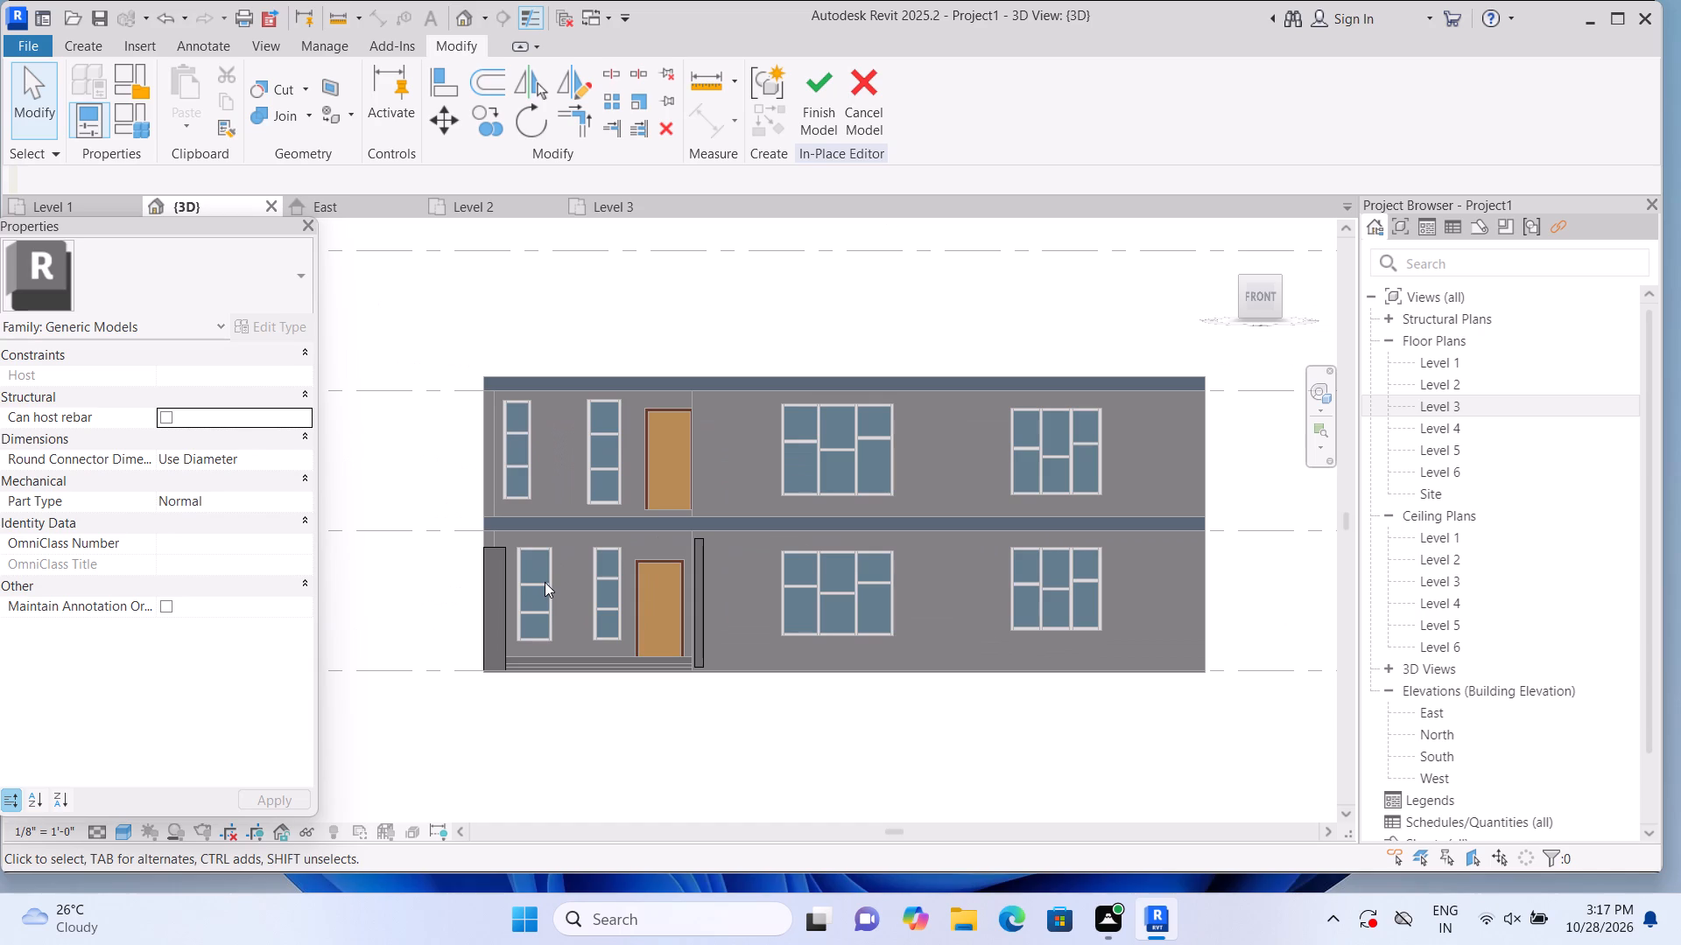
{"action": "scroll", "coordinate": [333, 491], "scroll_direction": "up", "scroll_amount": 1}
{"action": "scroll", "coordinate": [337, 370], "scroll_direction": "up", "scroll_amount": 2}
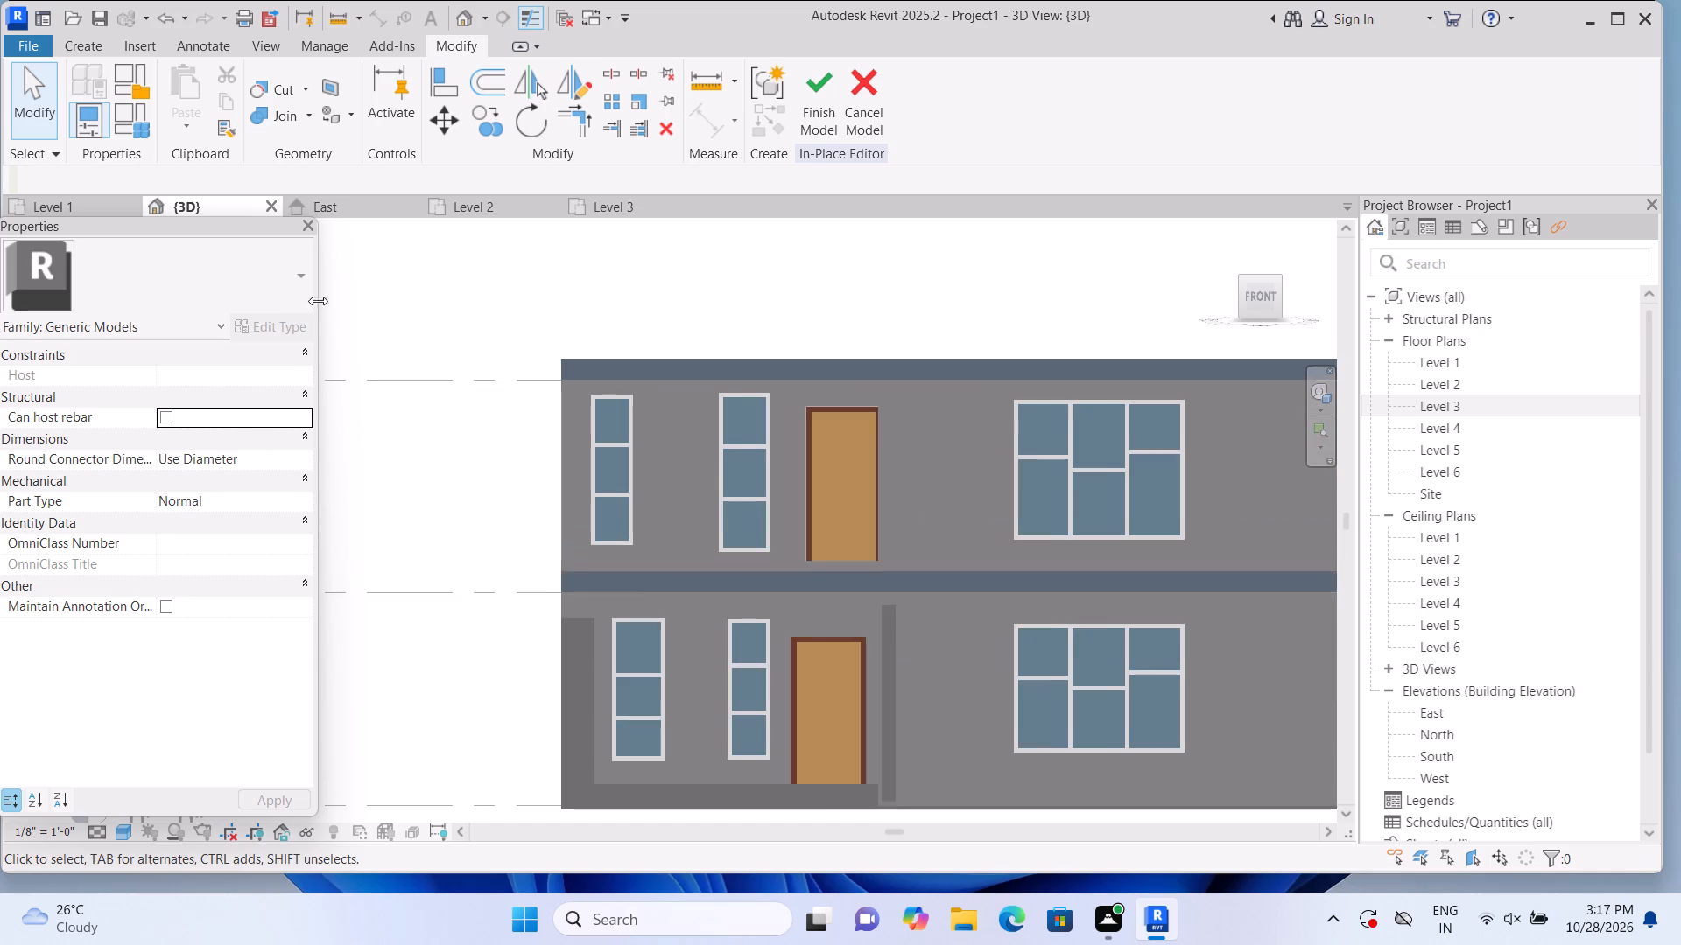
{"action": "left_click", "coordinate": [58, 51]}
{"action": "left_click", "coordinate": [166, 110]}
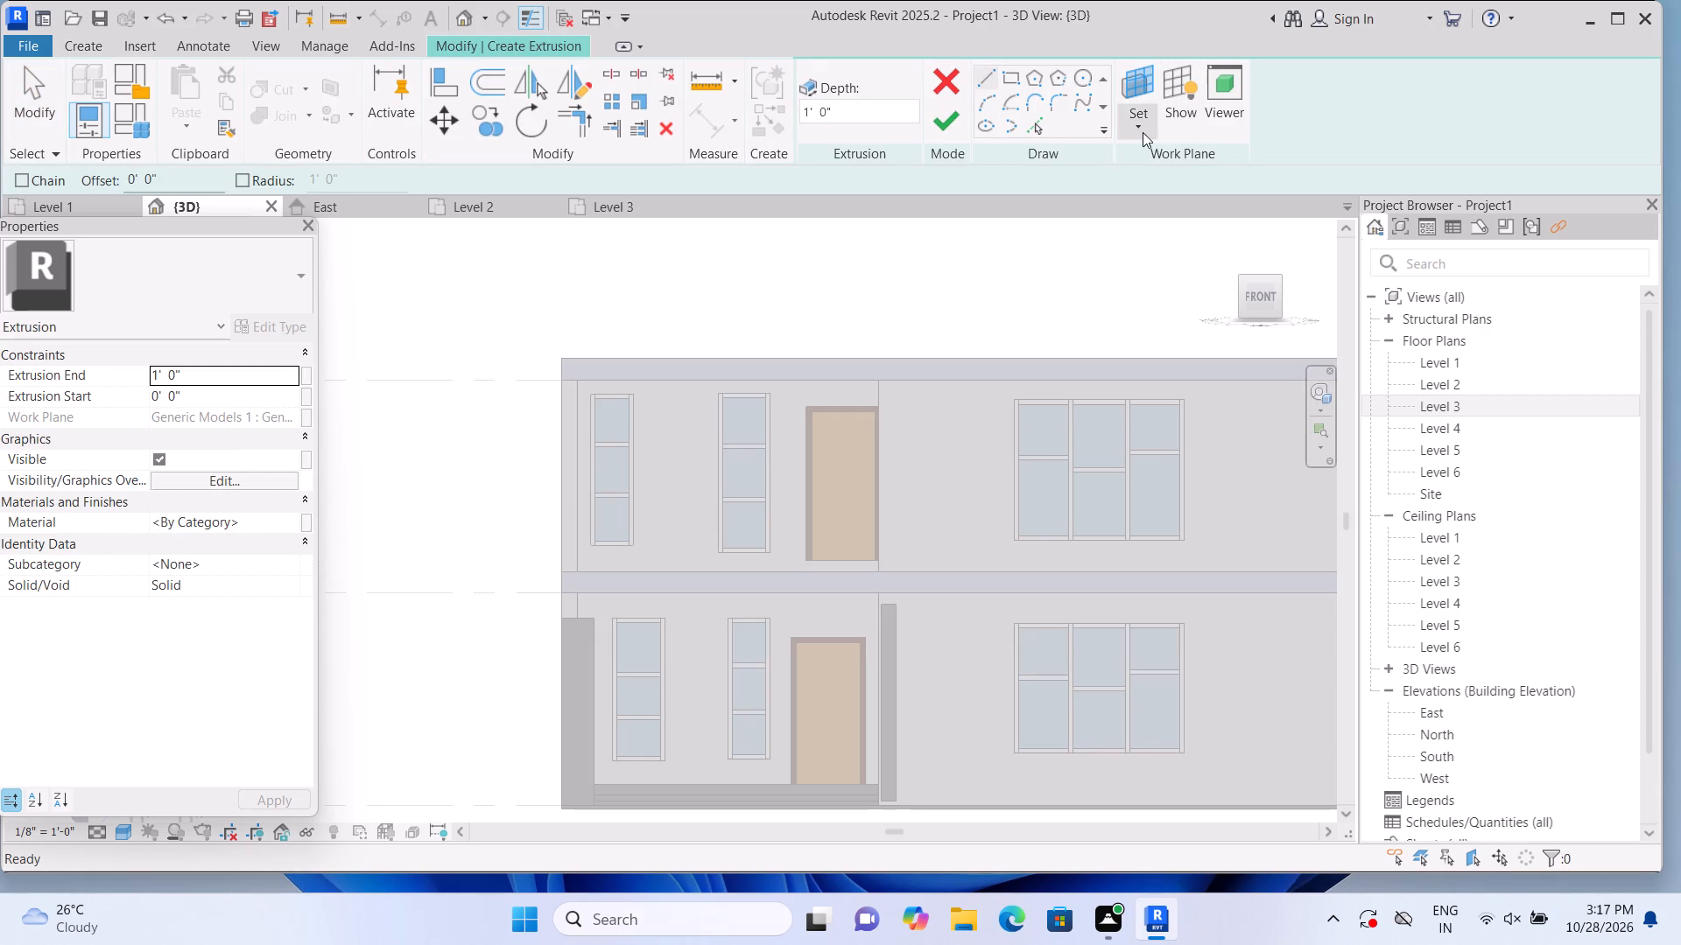
{"action": "left_click", "coordinate": [1143, 132]}
{"action": "left_click", "coordinate": [1155, 198]}
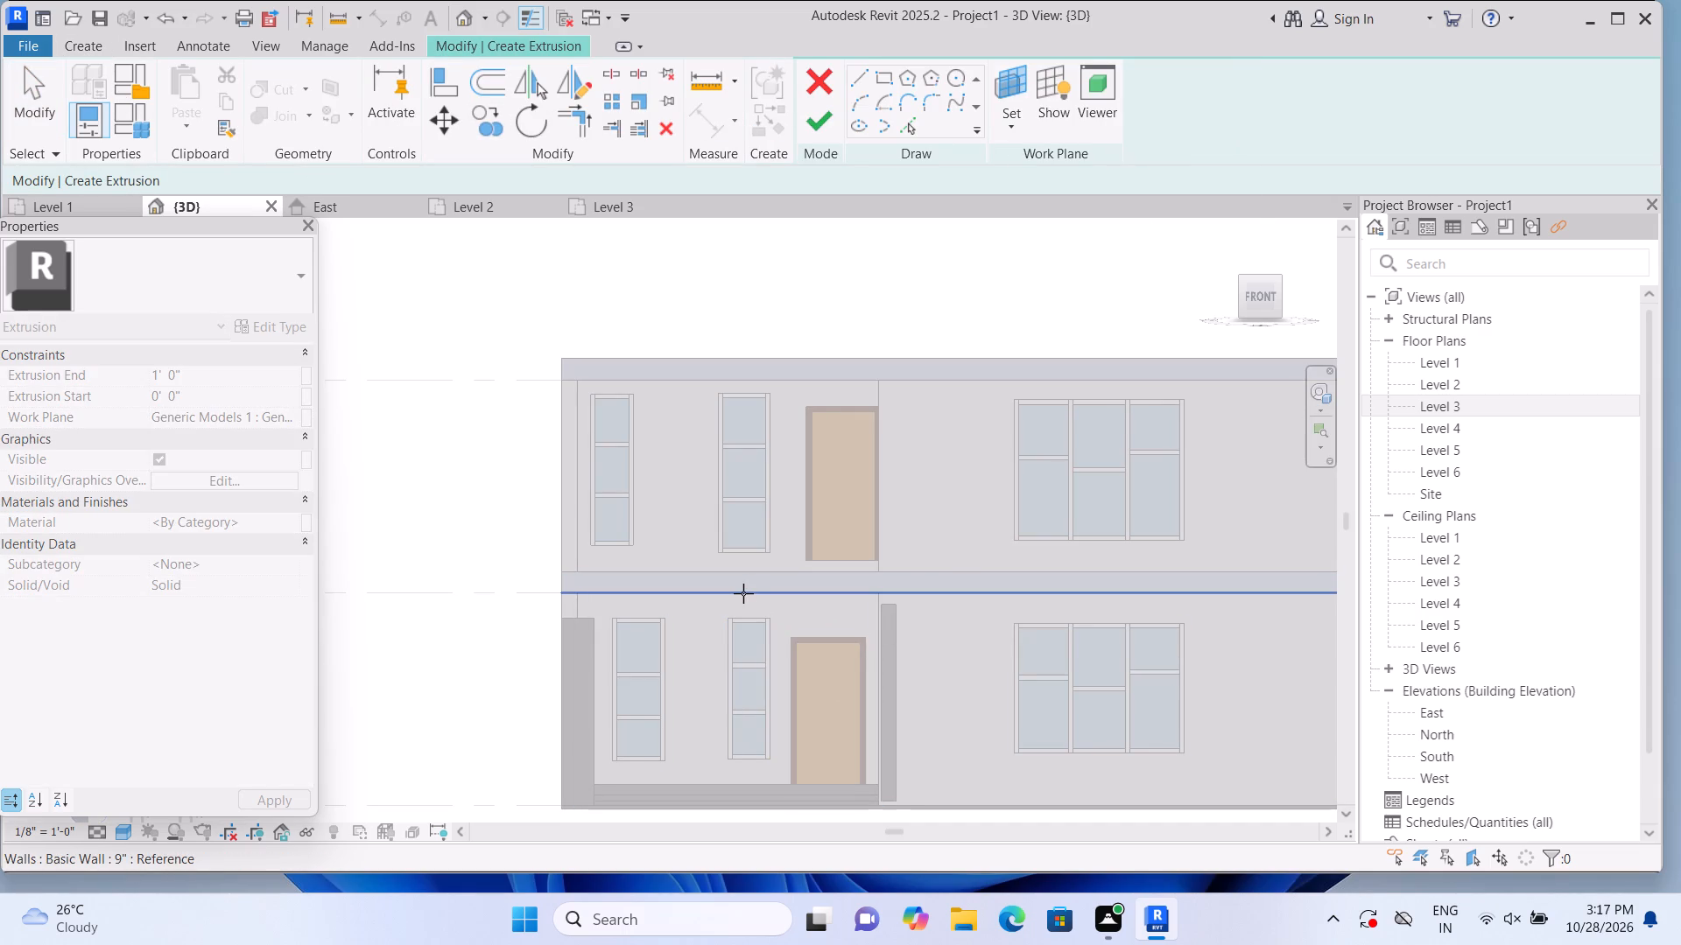
{"action": "left_click", "coordinate": [741, 606]}
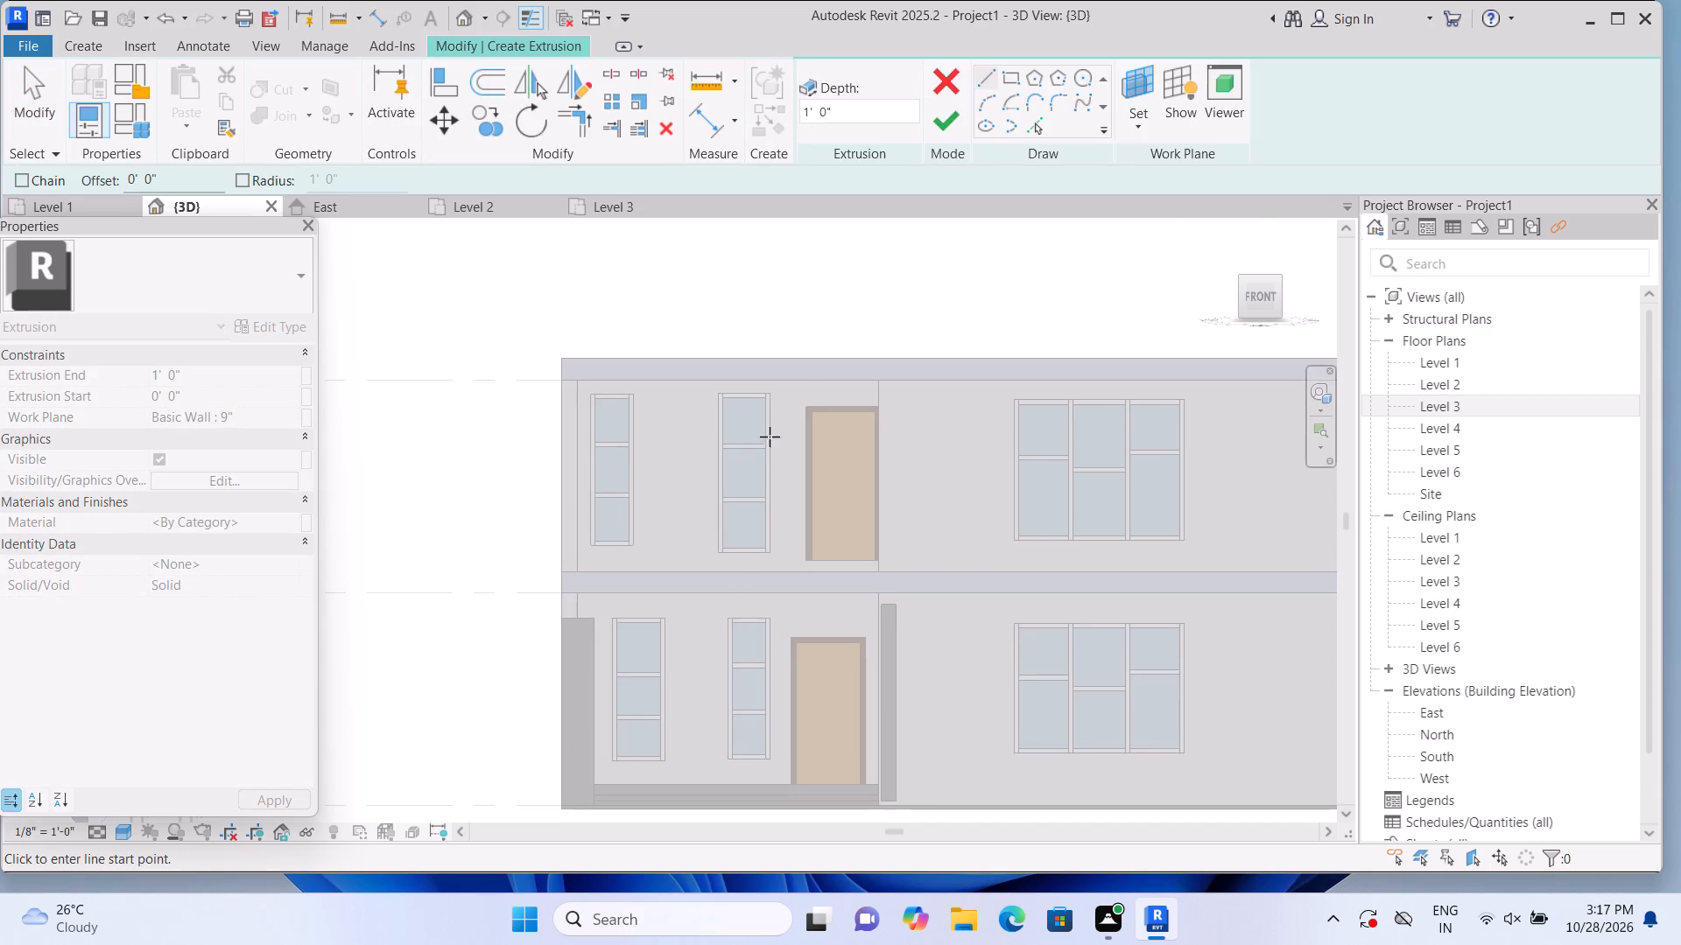
Sketch a rectangle about 13'-6" by 7 1/2" spanning between the tops of the two entrance blocks and extrude it 1'-0".
{"action": "left_click", "coordinate": [1006, 75]}
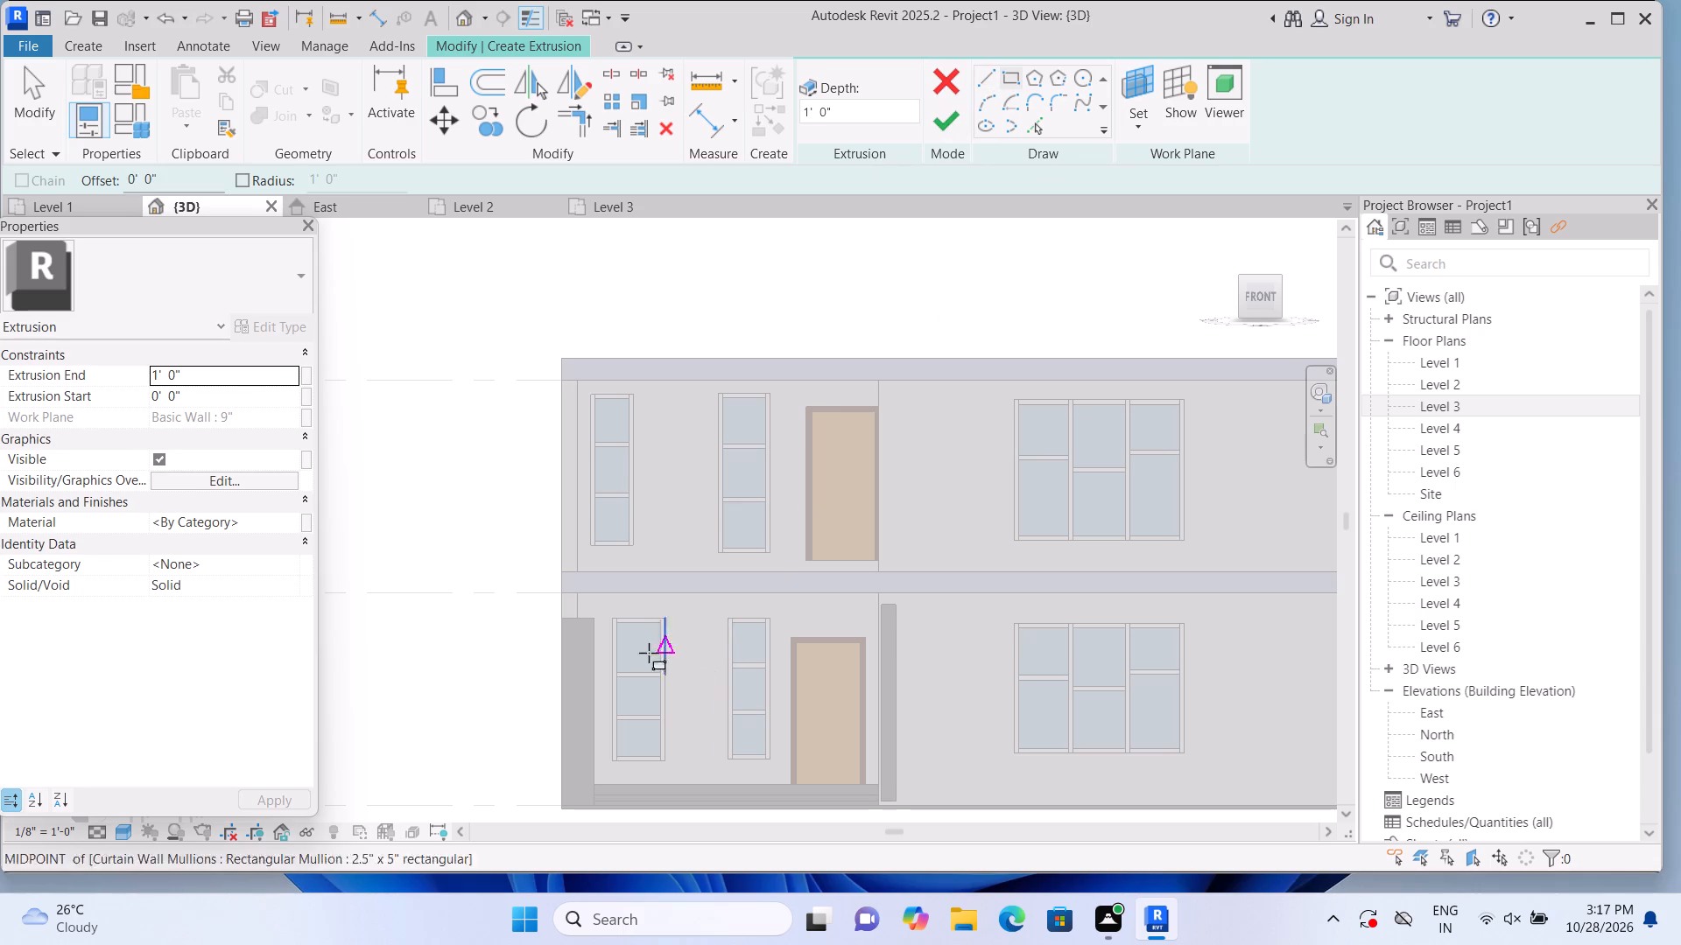
{"action": "scroll", "coordinate": [607, 632], "scroll_direction": "up", "scroll_amount": 3}
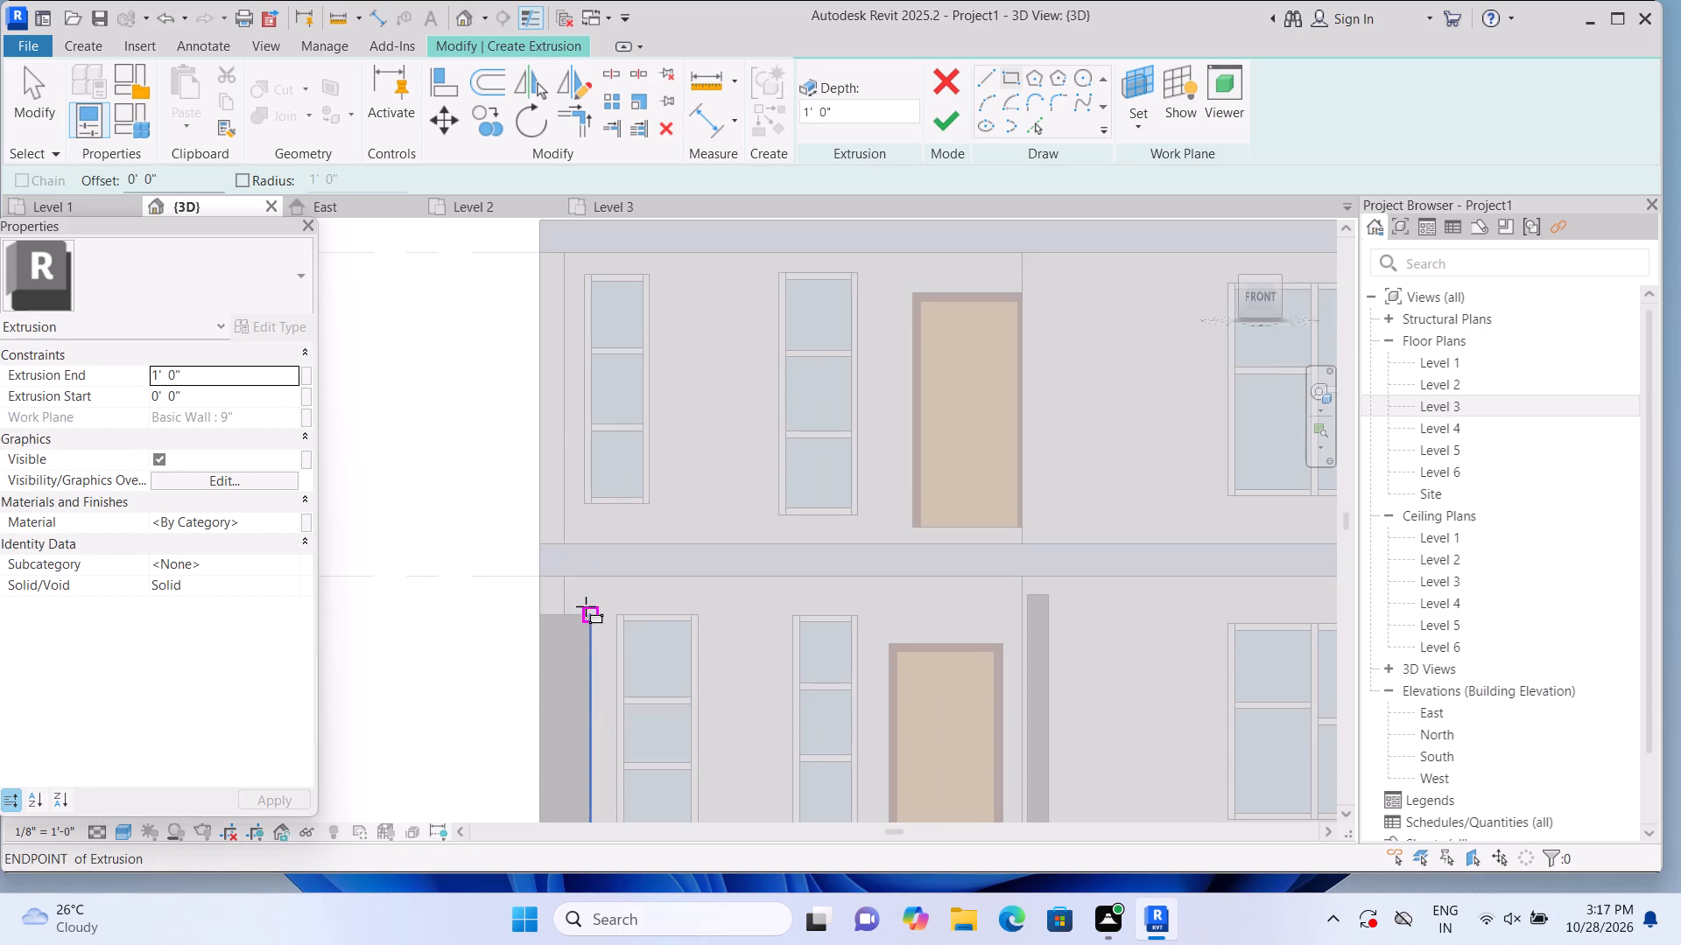
{"action": "left_click", "coordinate": [582, 606]}
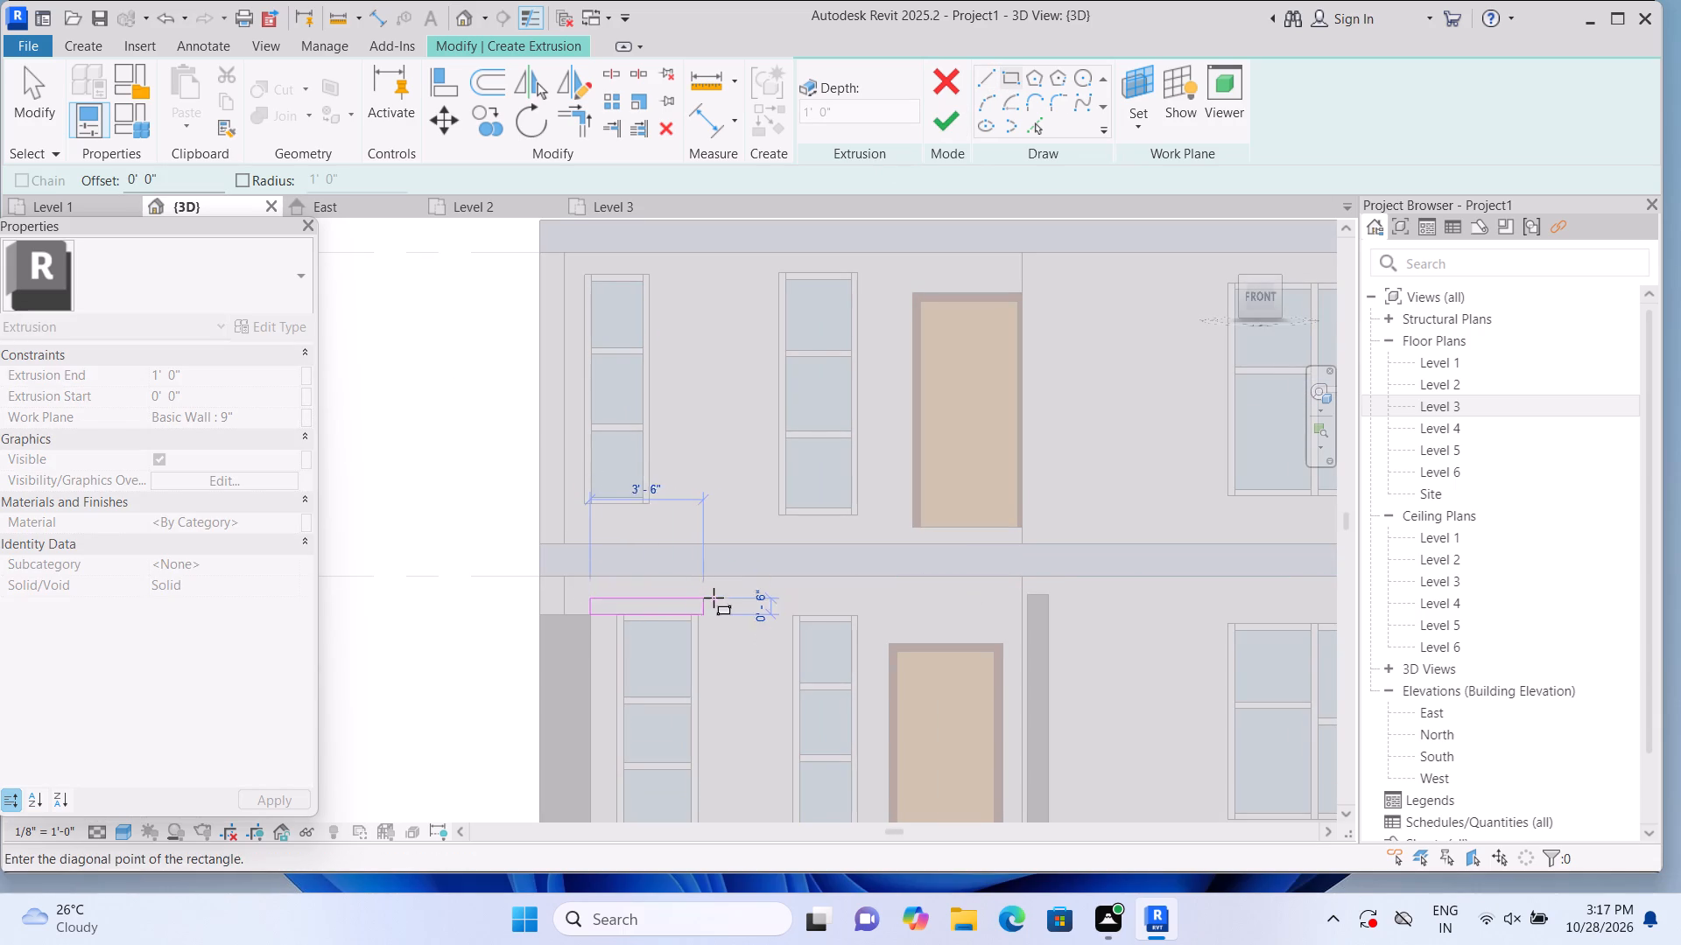
{"action": "scroll", "coordinate": [754, 598], "scroll_direction": "up", "scroll_amount": 6}
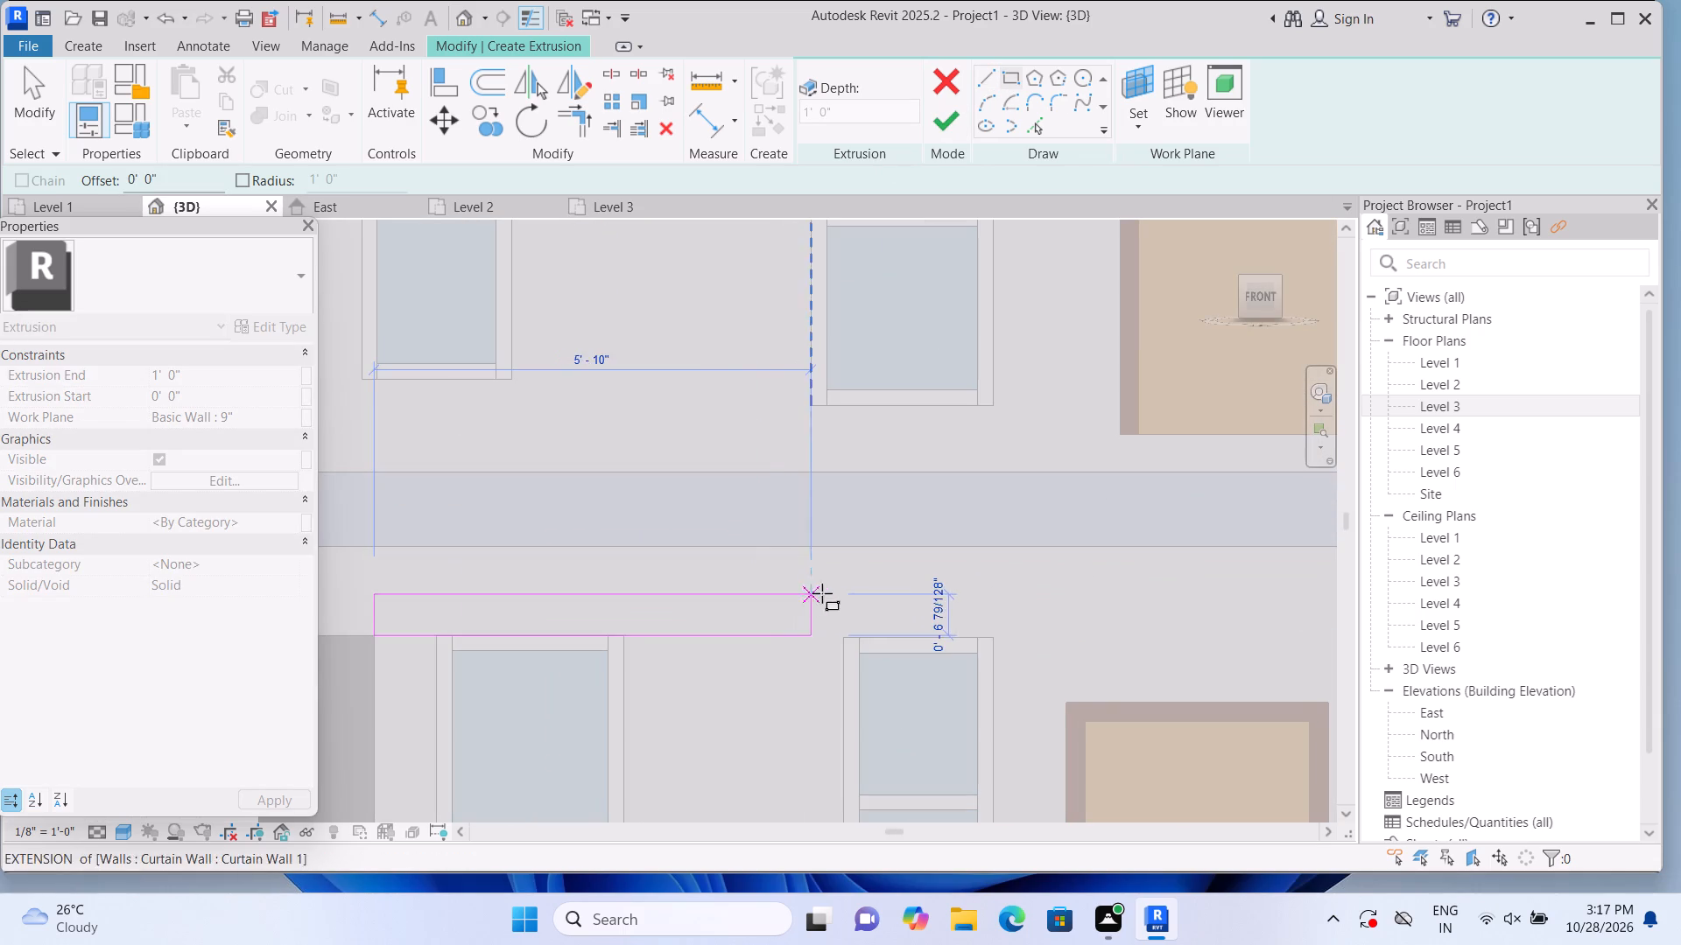
{"action": "middle_click_drag", "start_coordinate": [1105, 616], "coordinate": [824, 636]}
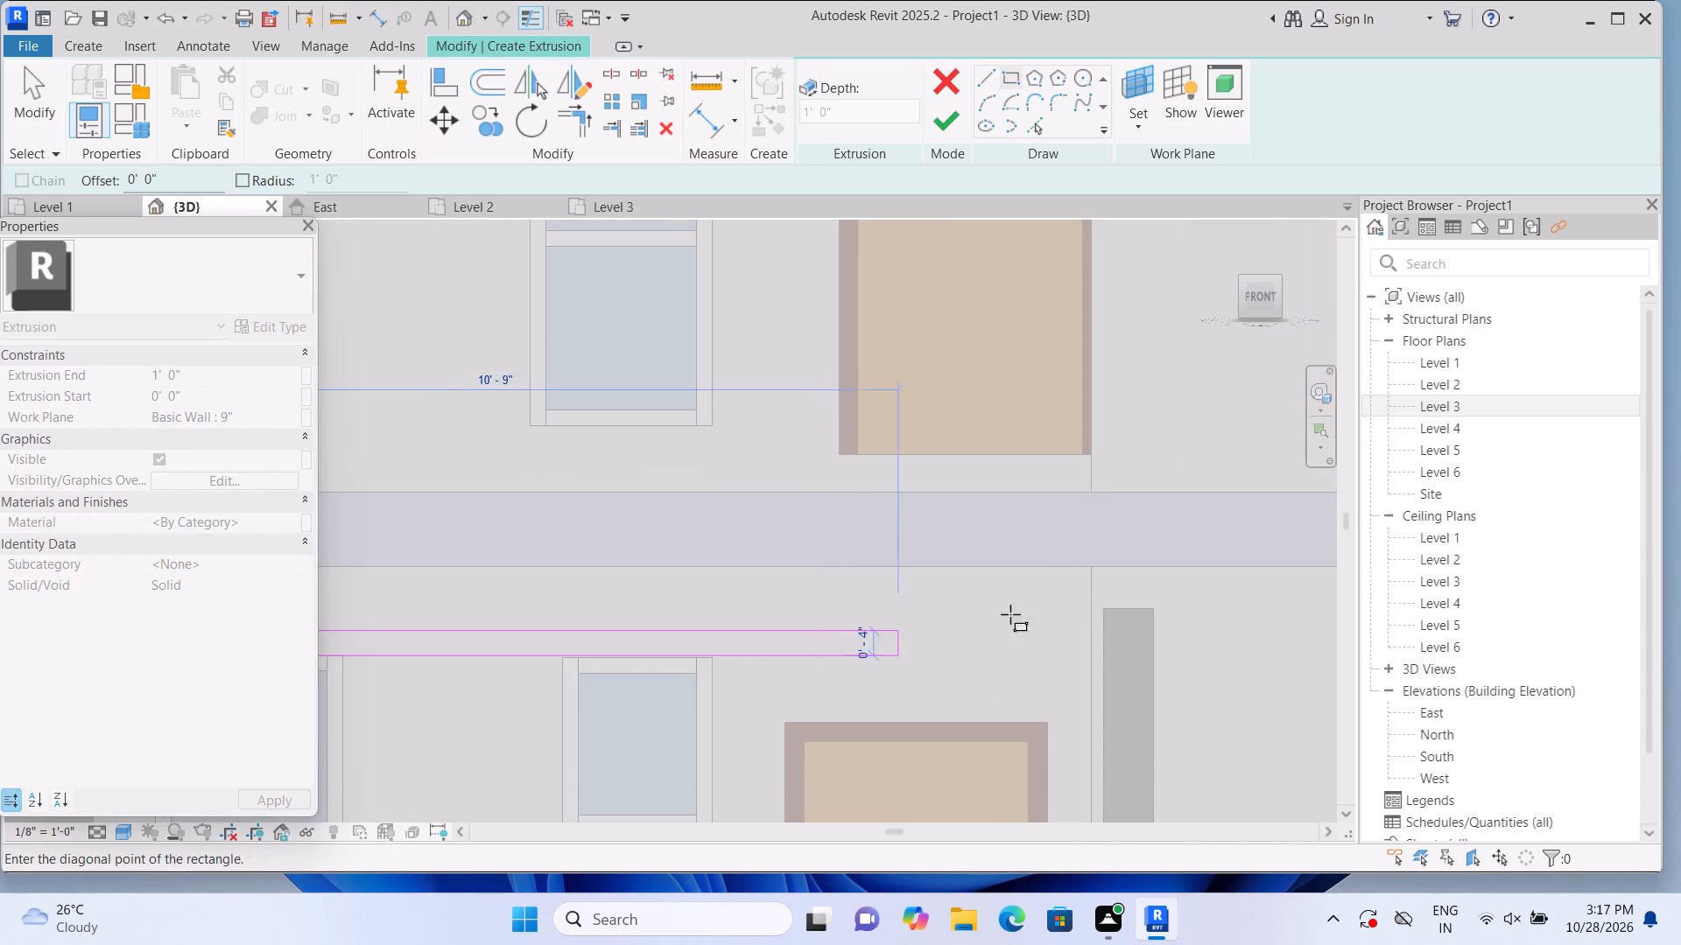
{"action": "left_click", "coordinate": [1108, 605]}
{"action": "scroll", "coordinate": [1108, 605], "scroll_direction": "down", "scroll_amount": 3}
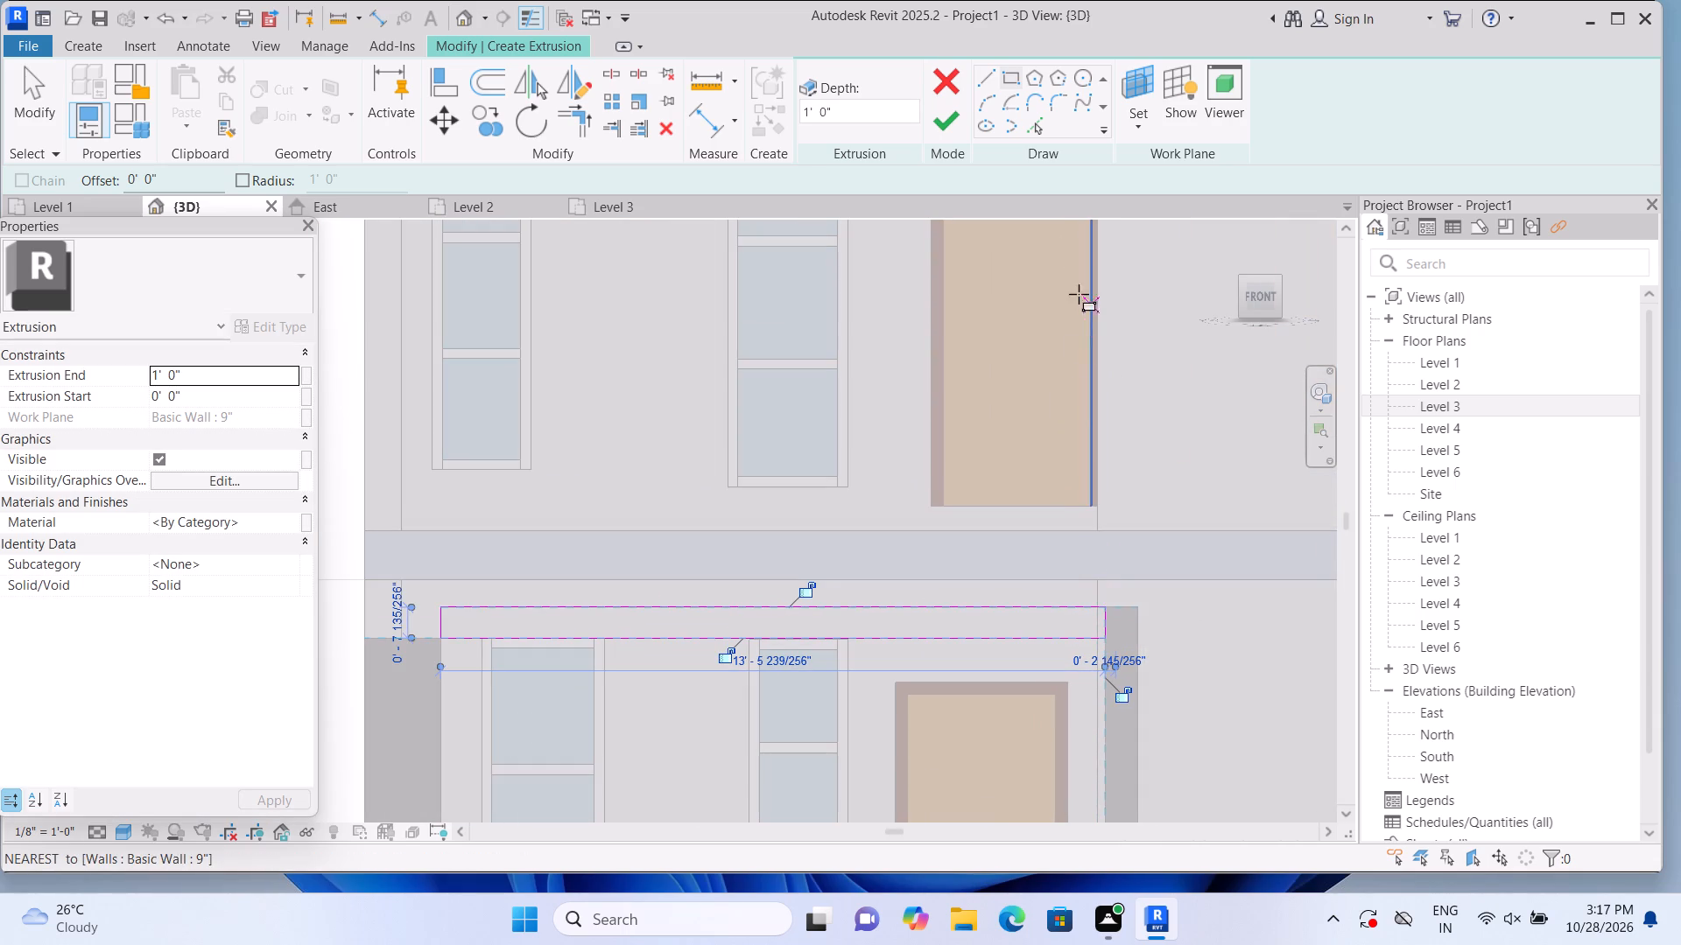
{"action": "left_click", "coordinate": [946, 112]}
Stretch the new beam's end nearest the building corner over the wider entrance block to the 9" wall's inner edge line.
{"action": "middle_click_drag", "start_coordinate": [468, 732], "coordinate": [571, 721]}
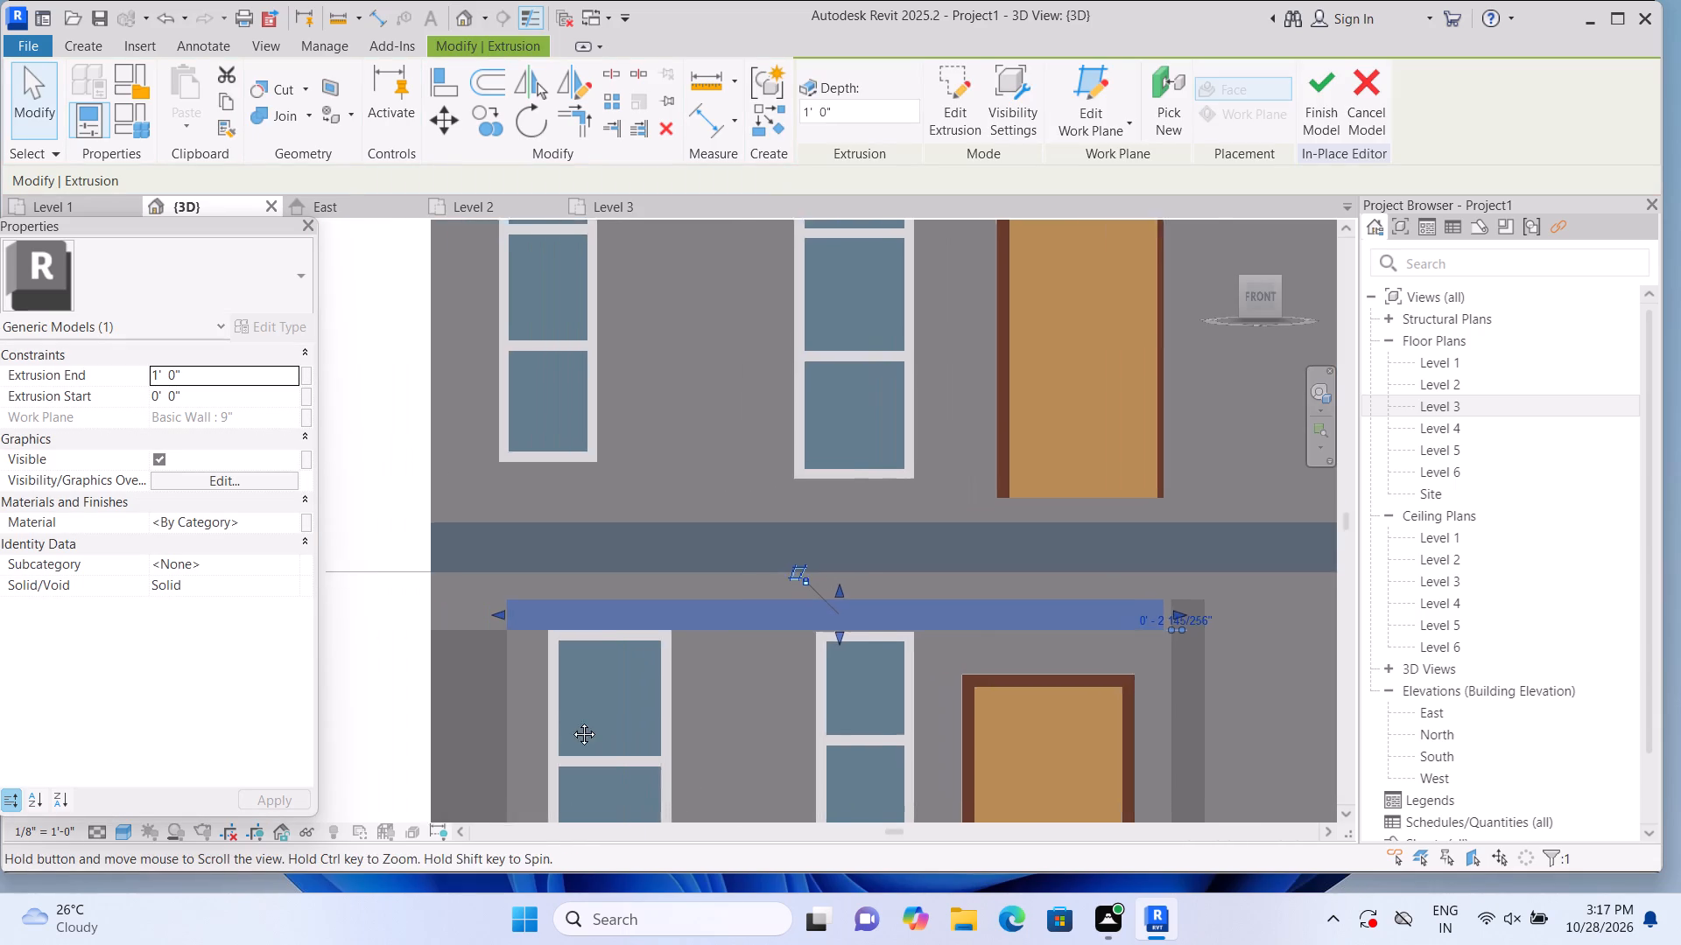
{"action": "middle_click_drag", "start_coordinate": [571, 721], "coordinate": [599, 717]}
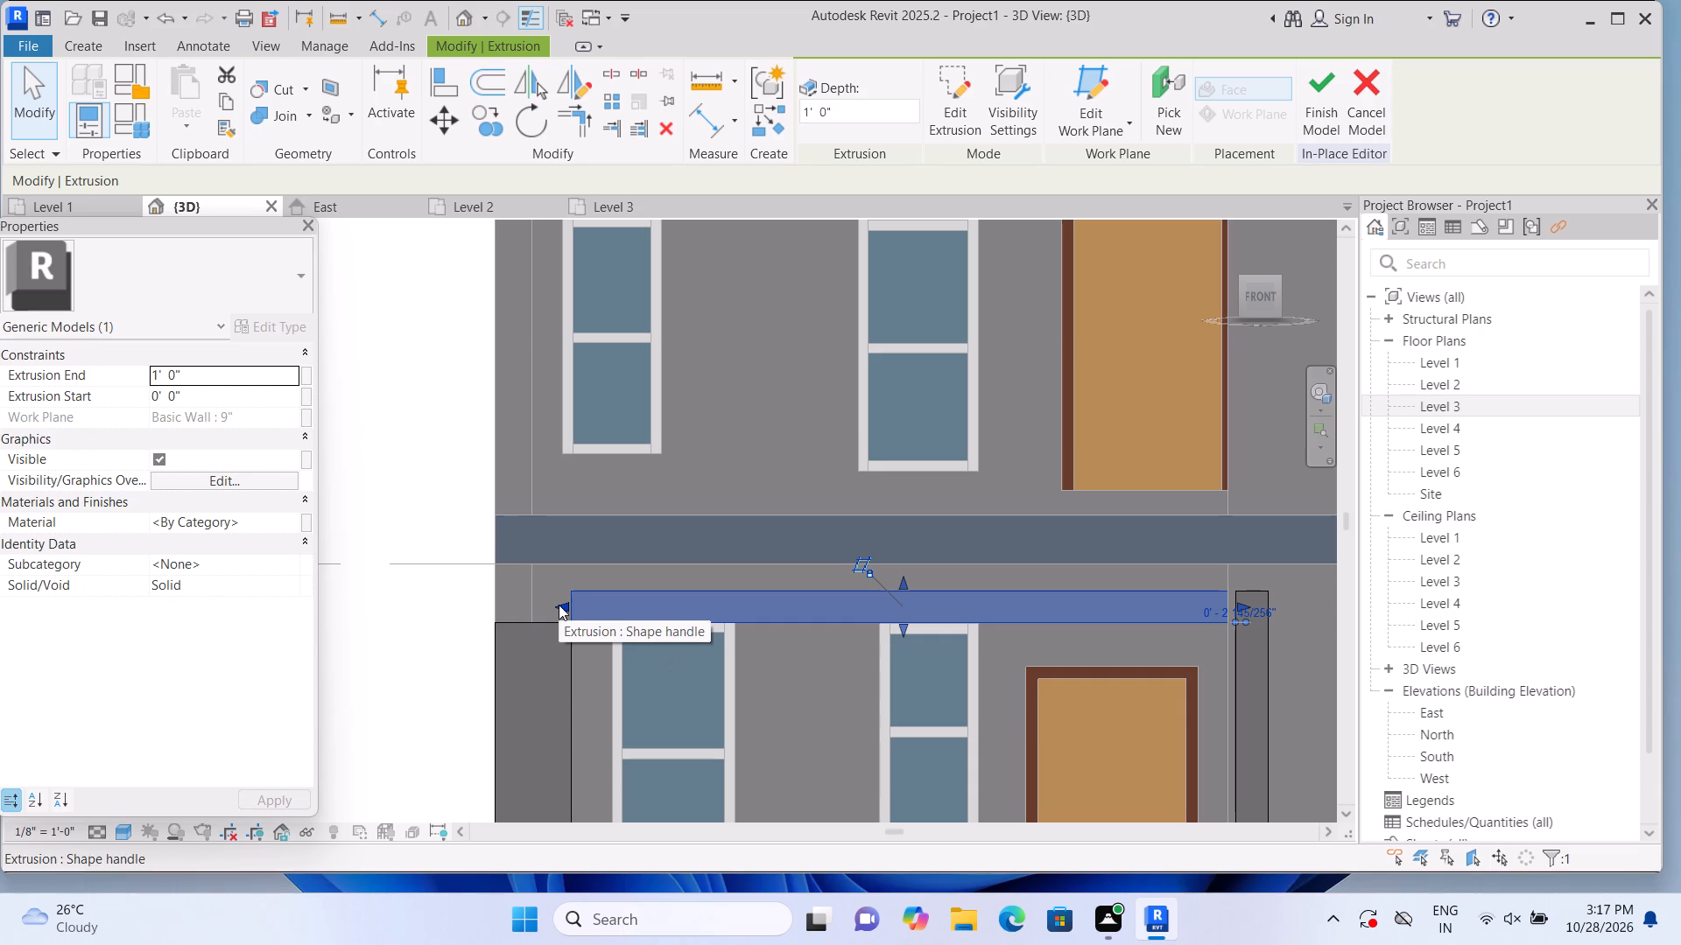
{"action": "left_click_drag", "start_coordinate": [563, 603], "coordinate": [524, 610]}
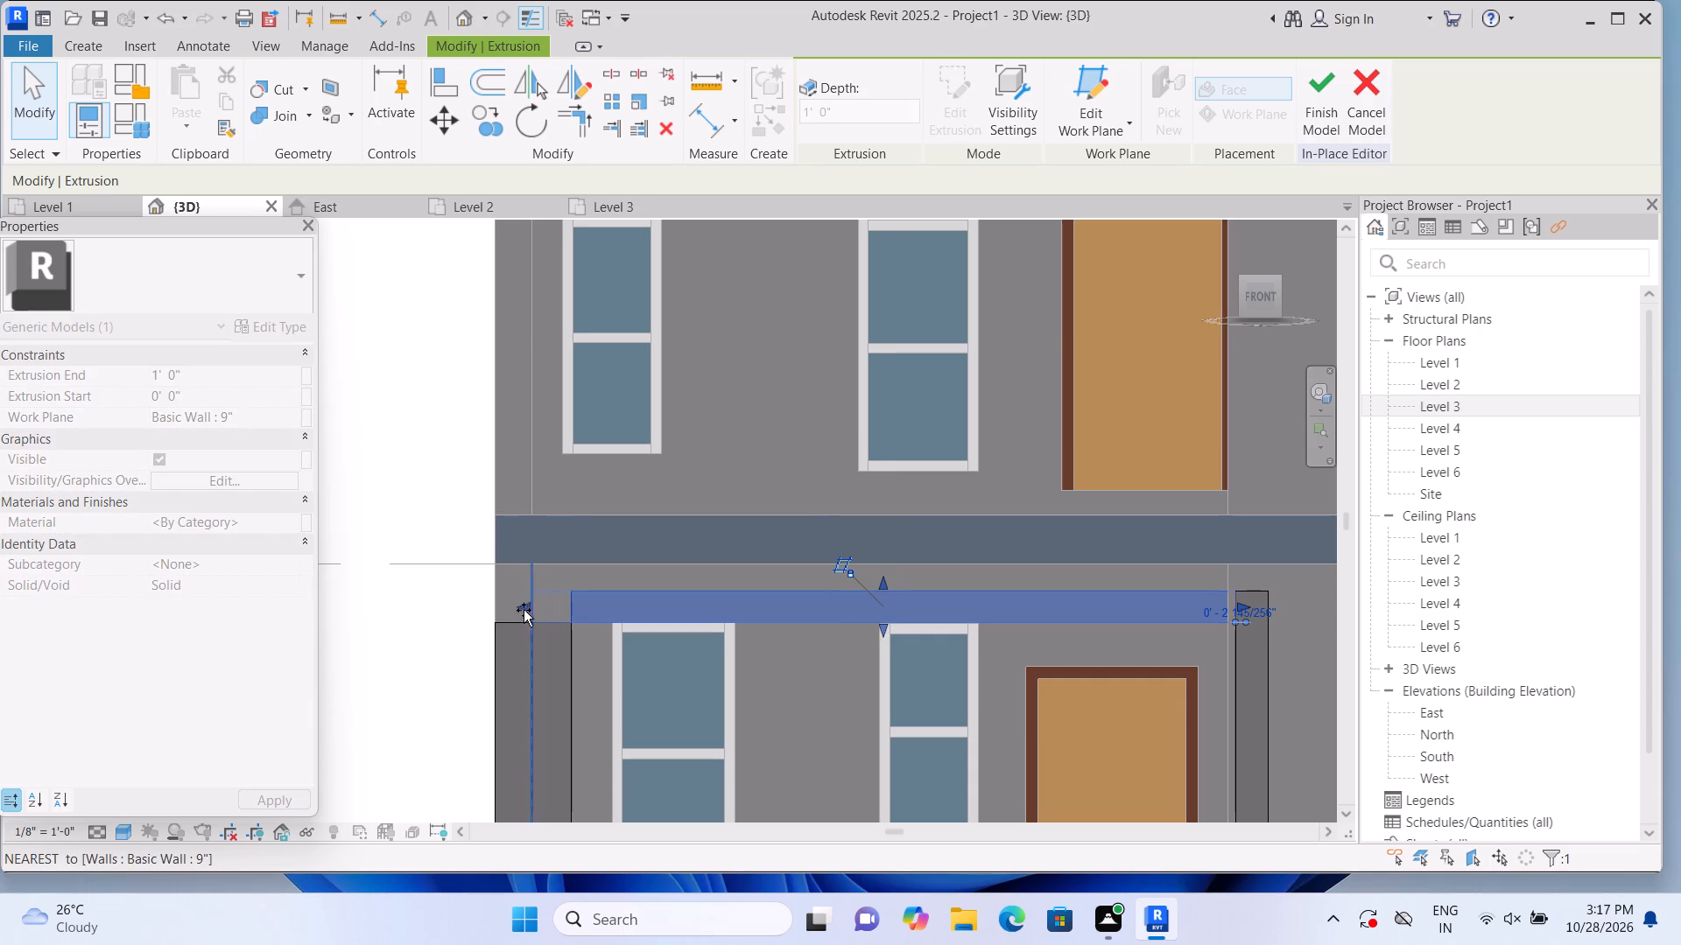
{"action": "left_click_drag", "start_coordinate": [524, 610], "coordinate": [495, 610]}
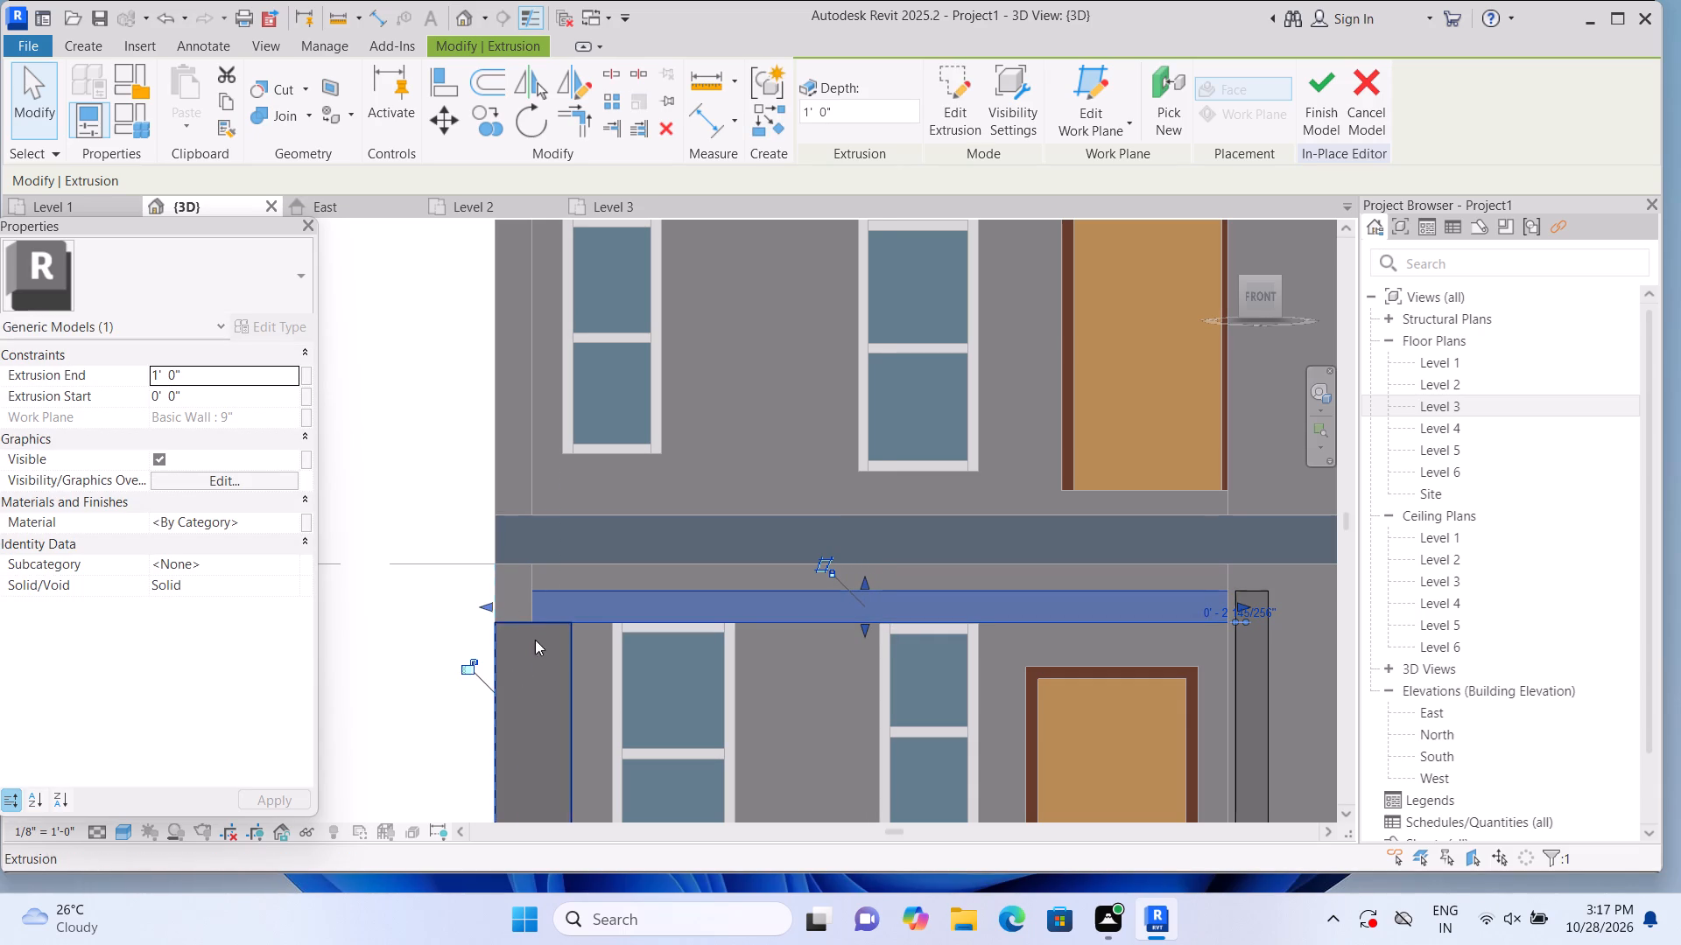
{"action": "left_click_drag", "start_coordinate": [489, 605], "coordinate": [537, 605]}
{"action": "left_click", "coordinate": [441, 659]}
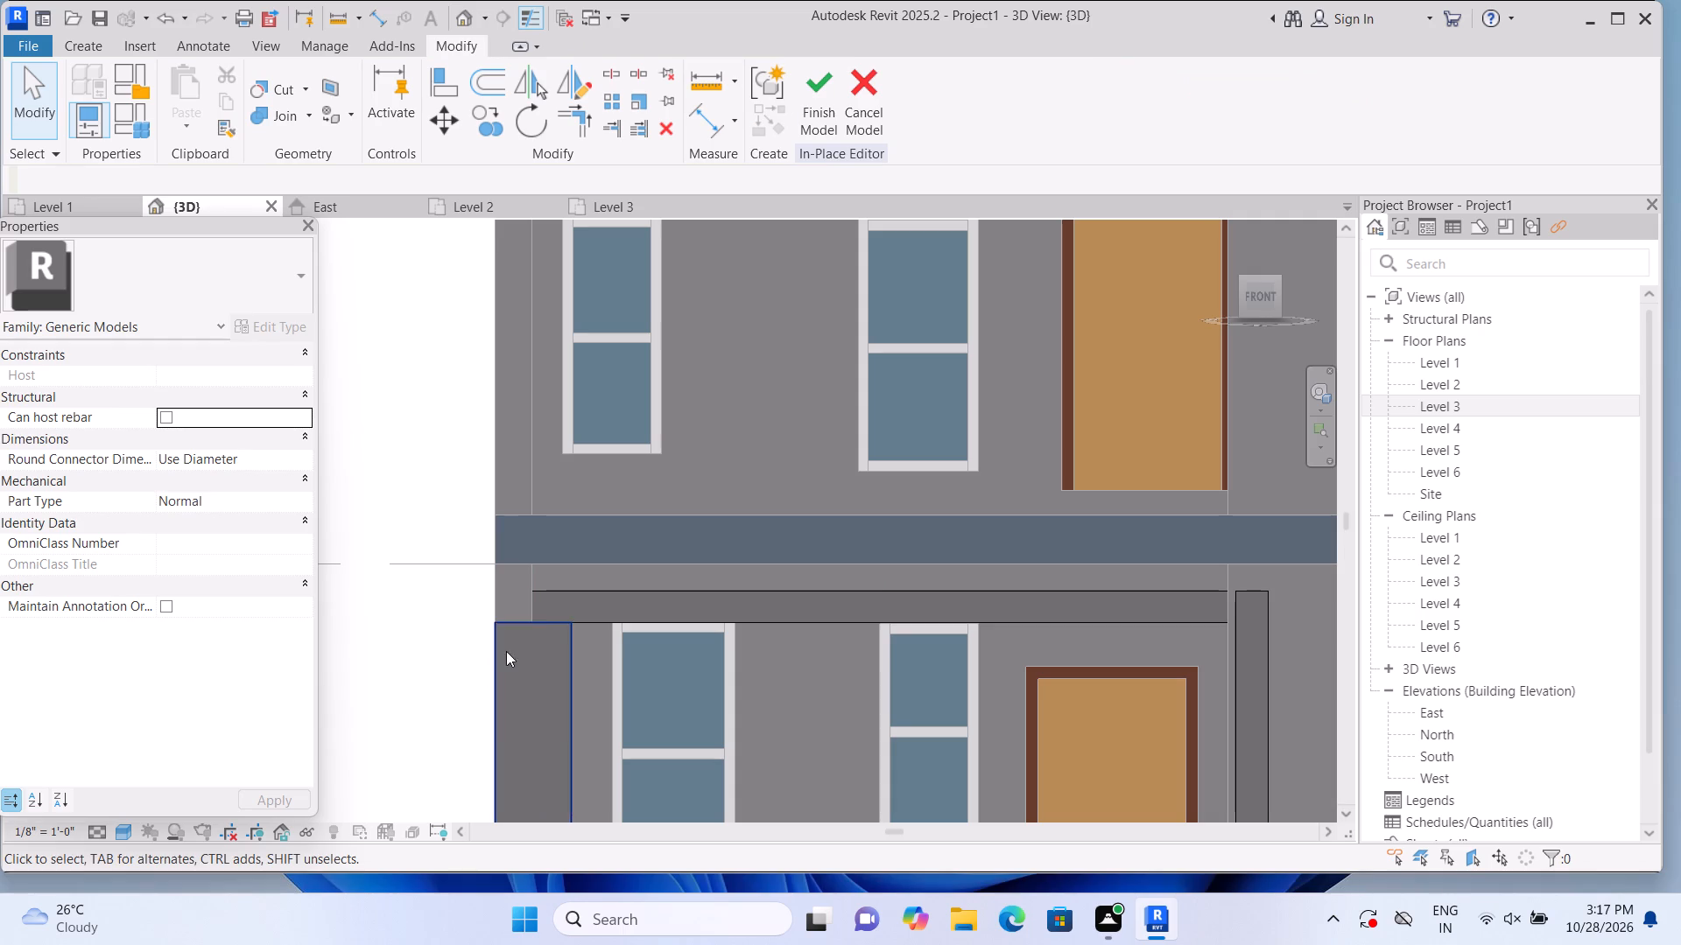
Stretch the beam's end farthest from the building corner slightly outward to meet the narrower entrance block.
{"action": "scroll", "coordinate": [454, 650], "scroll_direction": "down", "scroll_amount": 2}
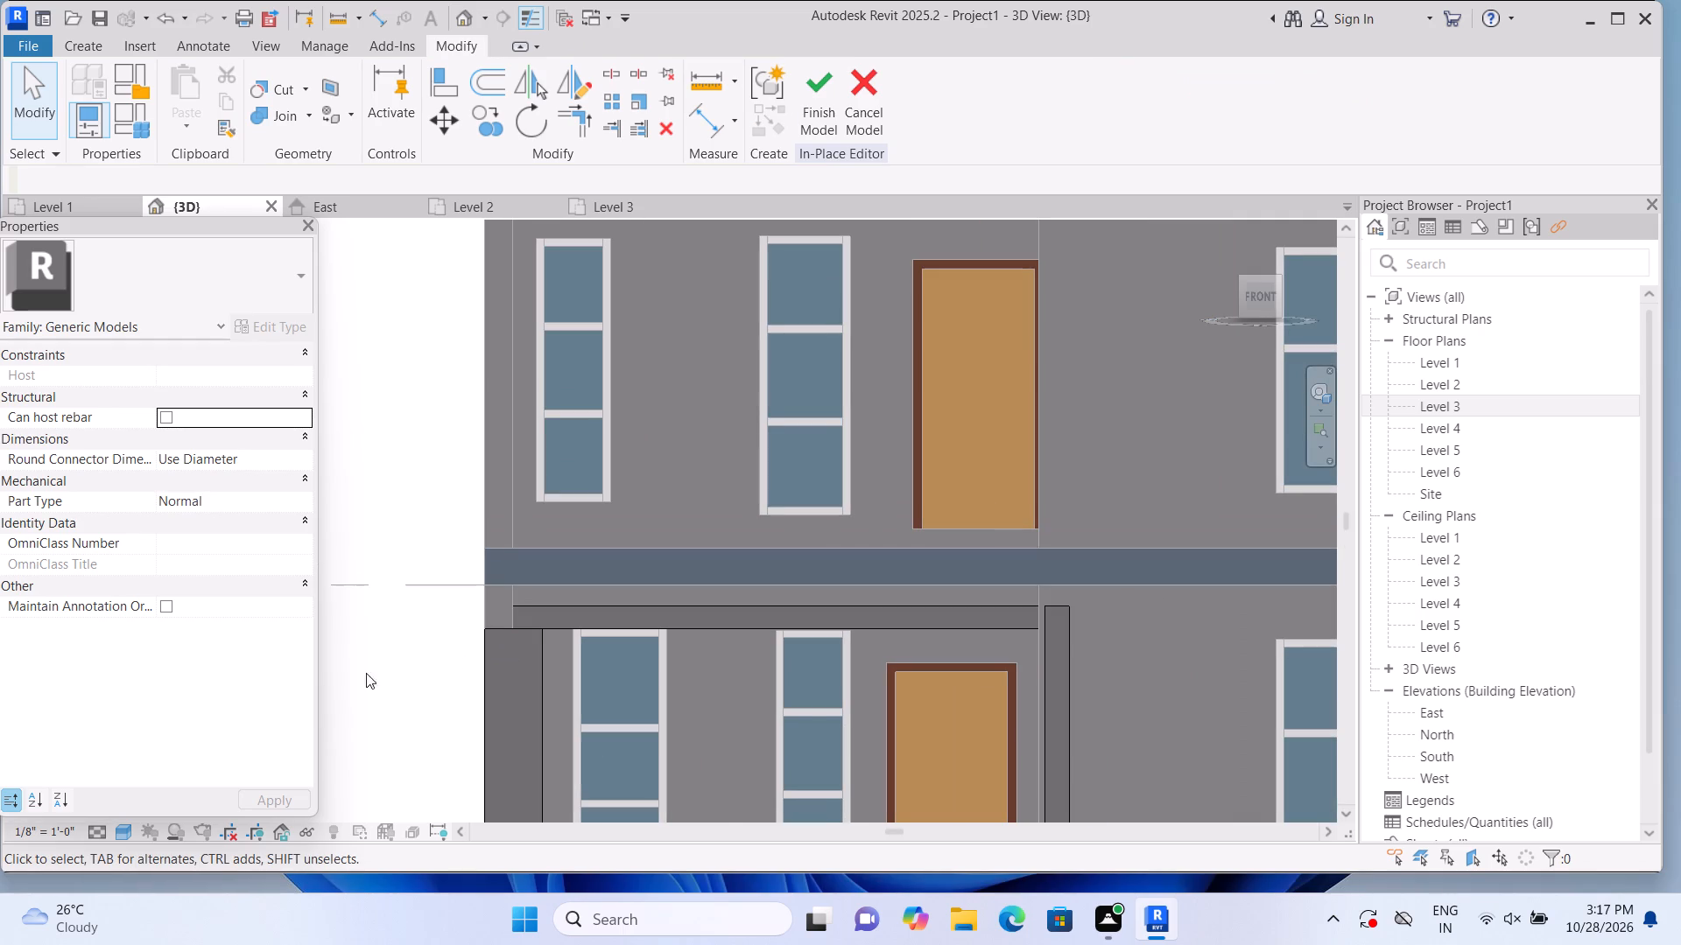
{"action": "scroll", "coordinate": [1194, 605], "scroll_direction": "up", "scroll_amount": 1}
{"action": "scroll", "coordinate": [1046, 626], "scroll_direction": "up", "scroll_amount": 1}
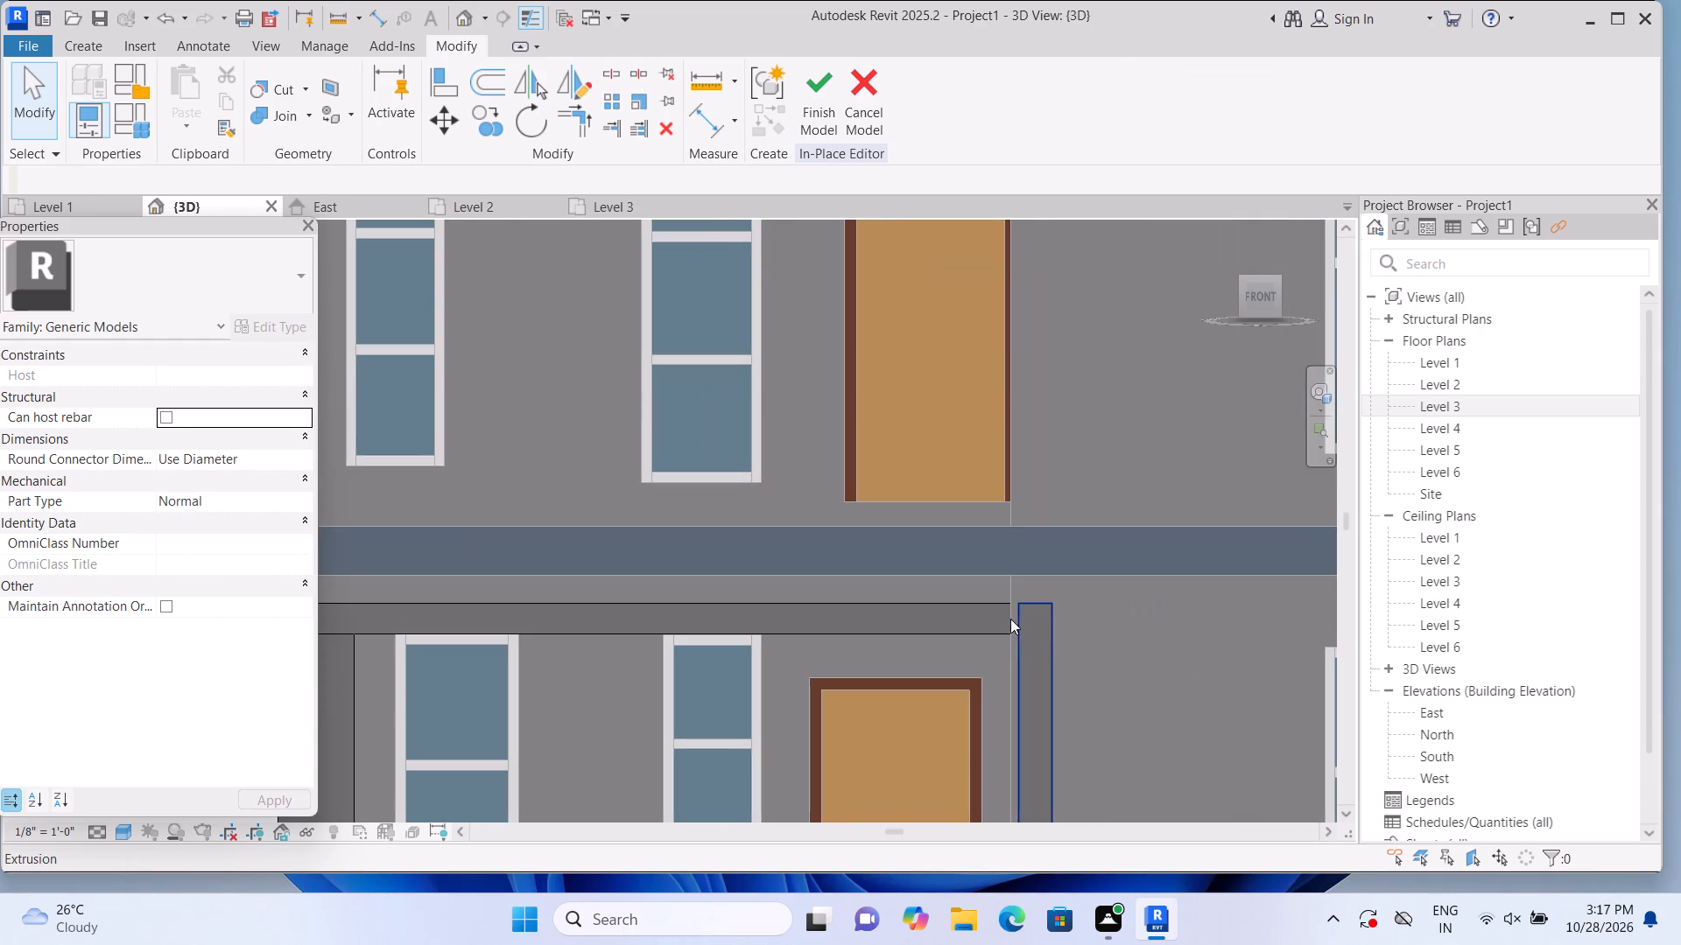
{"action": "left_click", "coordinate": [1003, 612]}
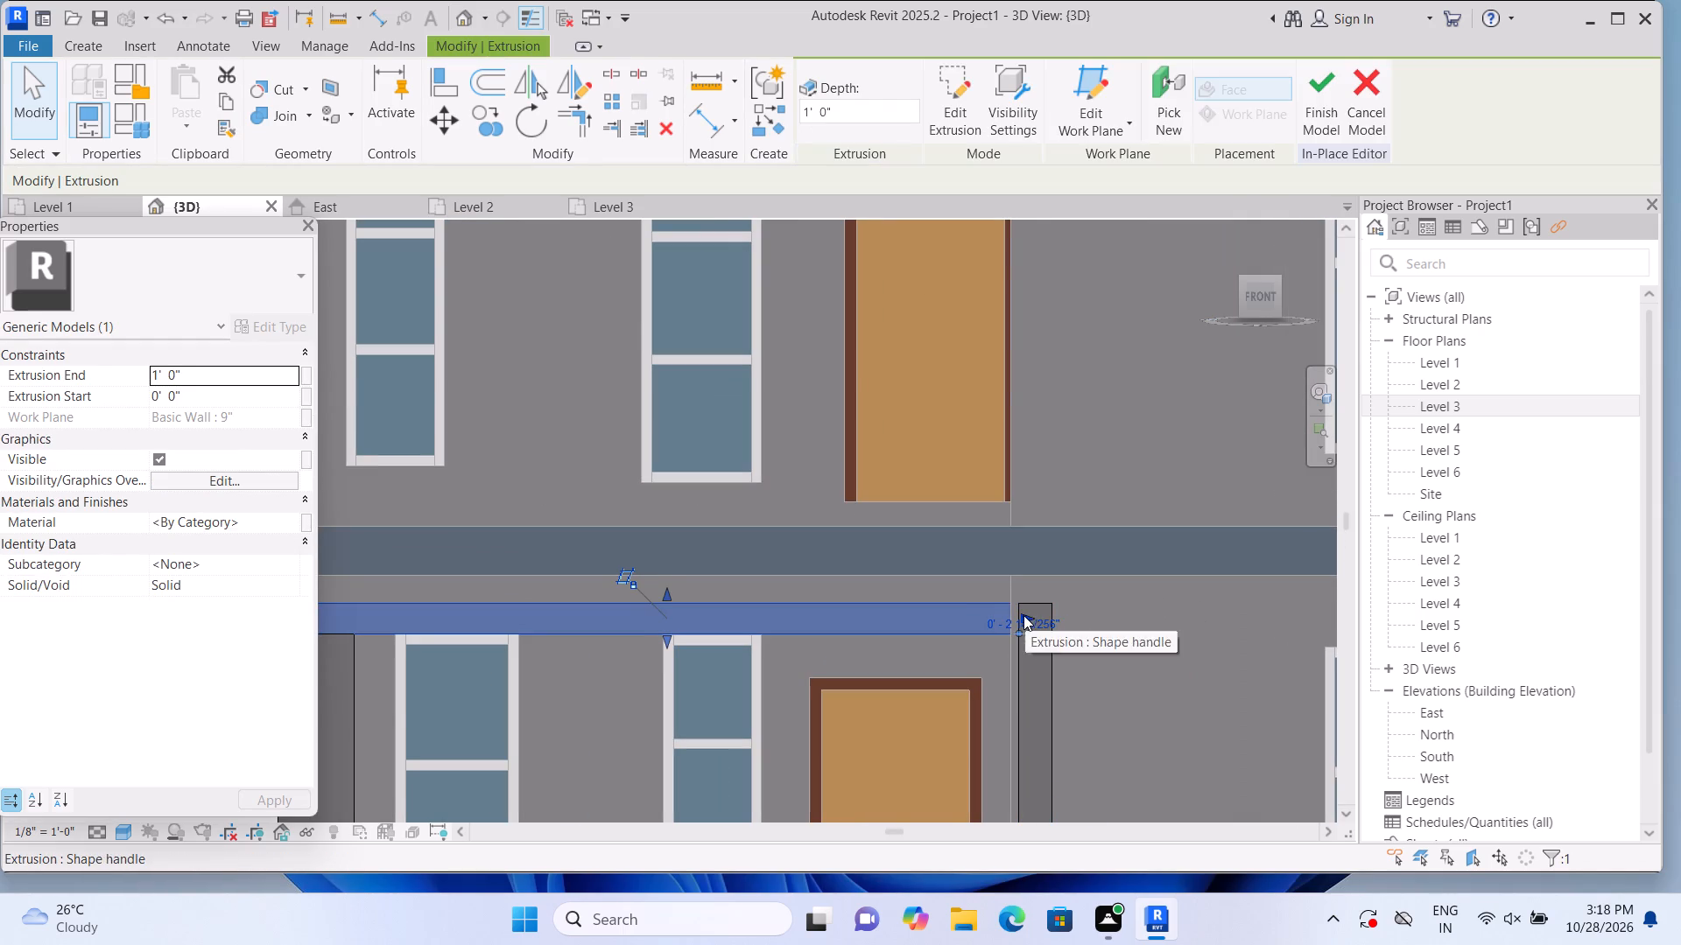
{"action": "left_click_drag", "start_coordinate": [1023, 615], "coordinate": [1035, 620]}
{"action": "scroll", "coordinate": [1036, 622], "scroll_direction": "down", "scroll_amount": 5}
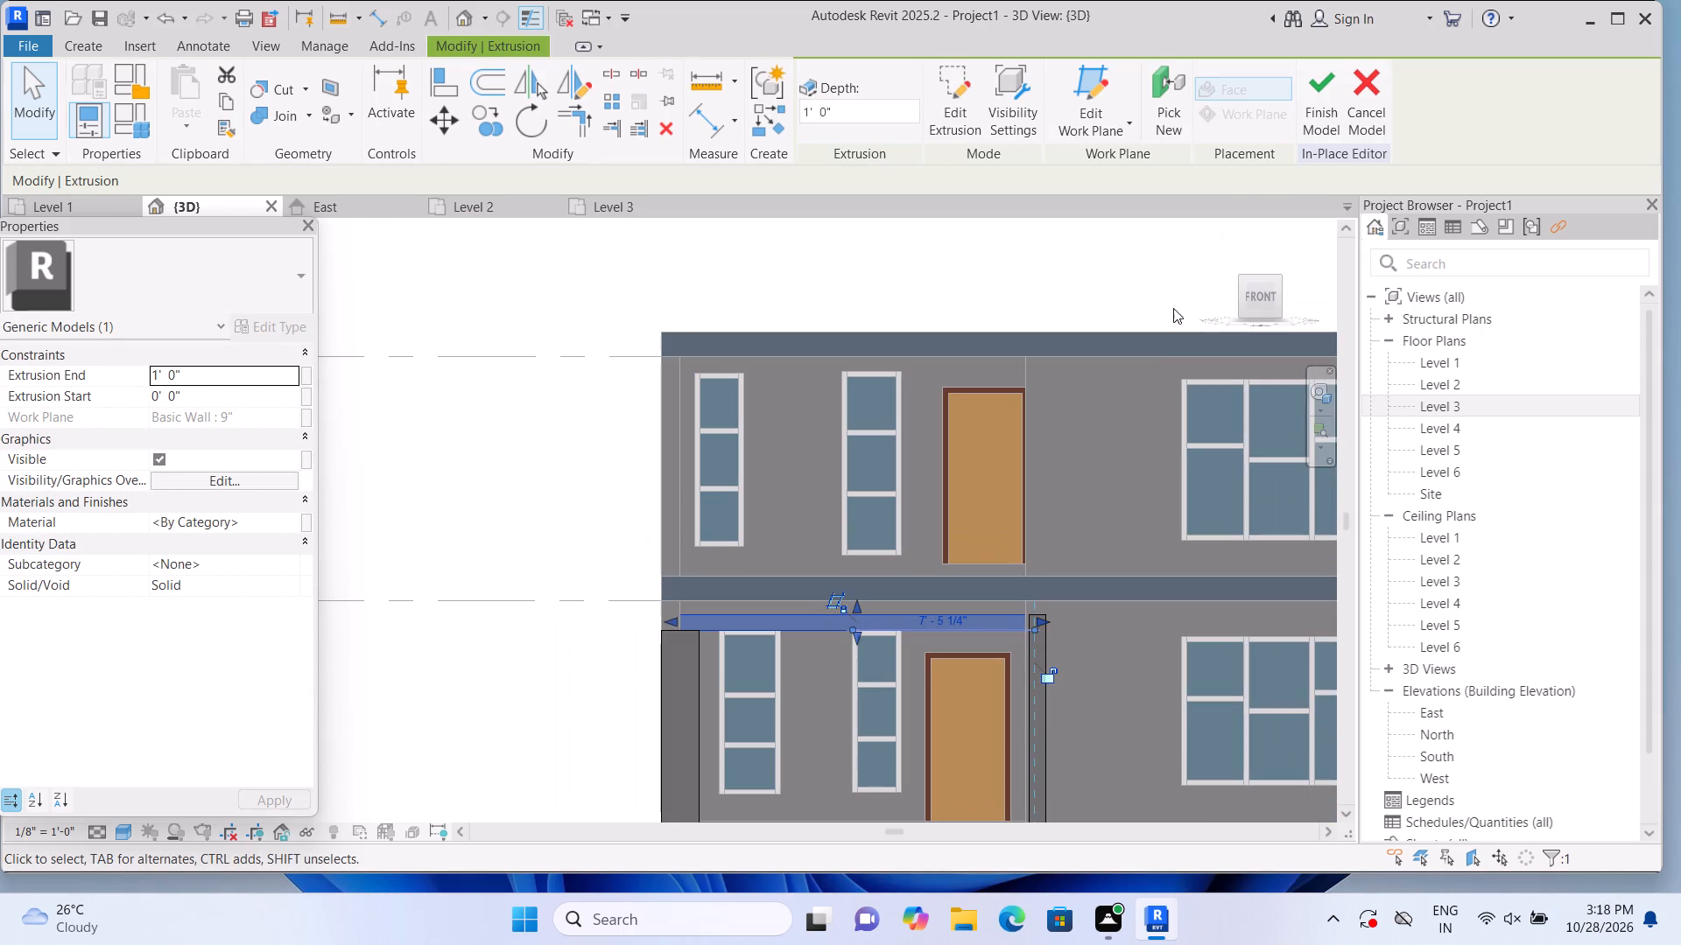
Return to the isometric home view and pick the beam extrusion near the entrance recess.
{"action": "left_click", "coordinate": [1221, 234]}
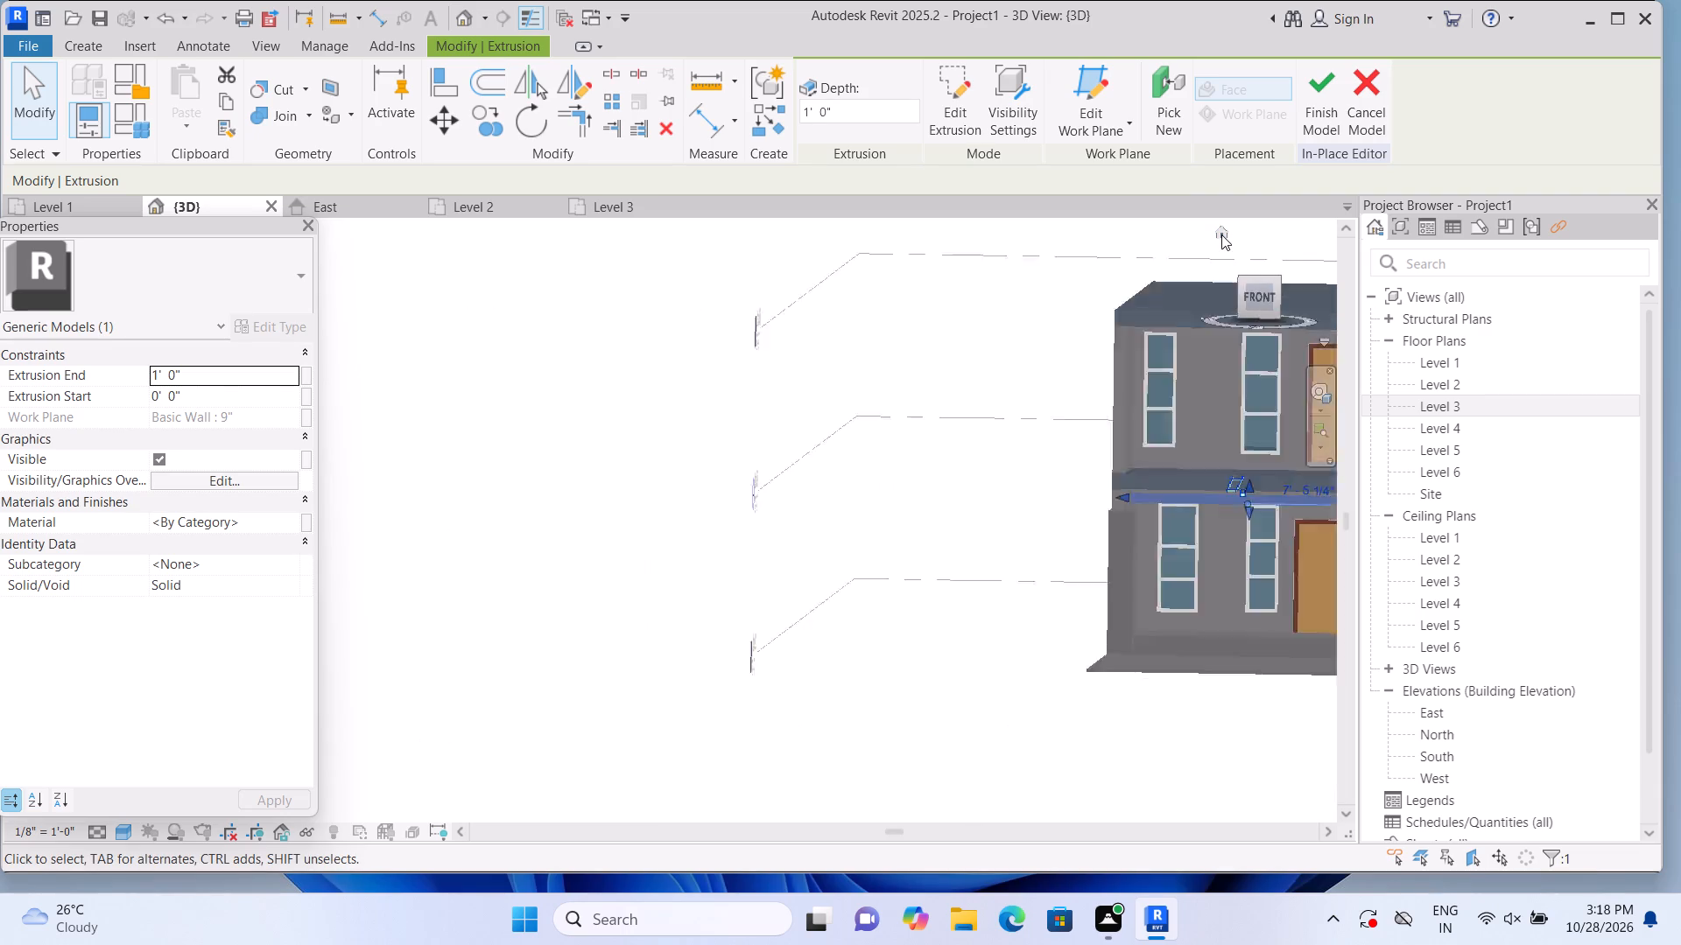
{"action": "scroll", "coordinate": [454, 596], "scroll_direction": "up", "scroll_amount": 2}
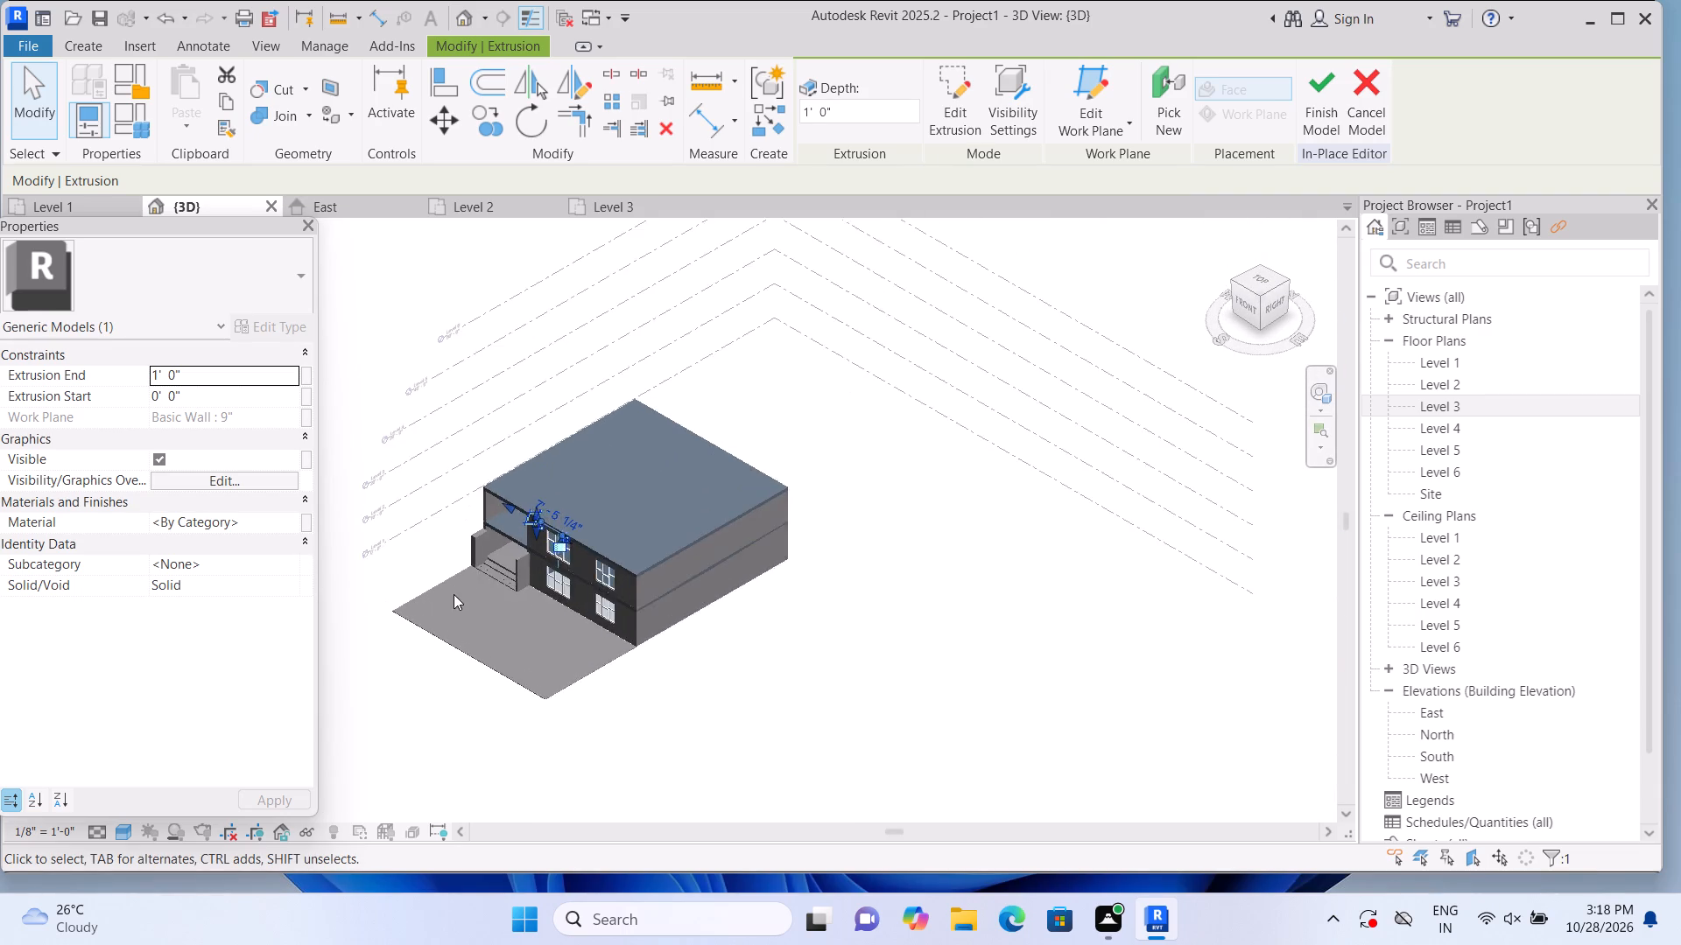
{"action": "scroll", "coordinate": [454, 594], "scroll_direction": "up", "scroll_amount": 8}
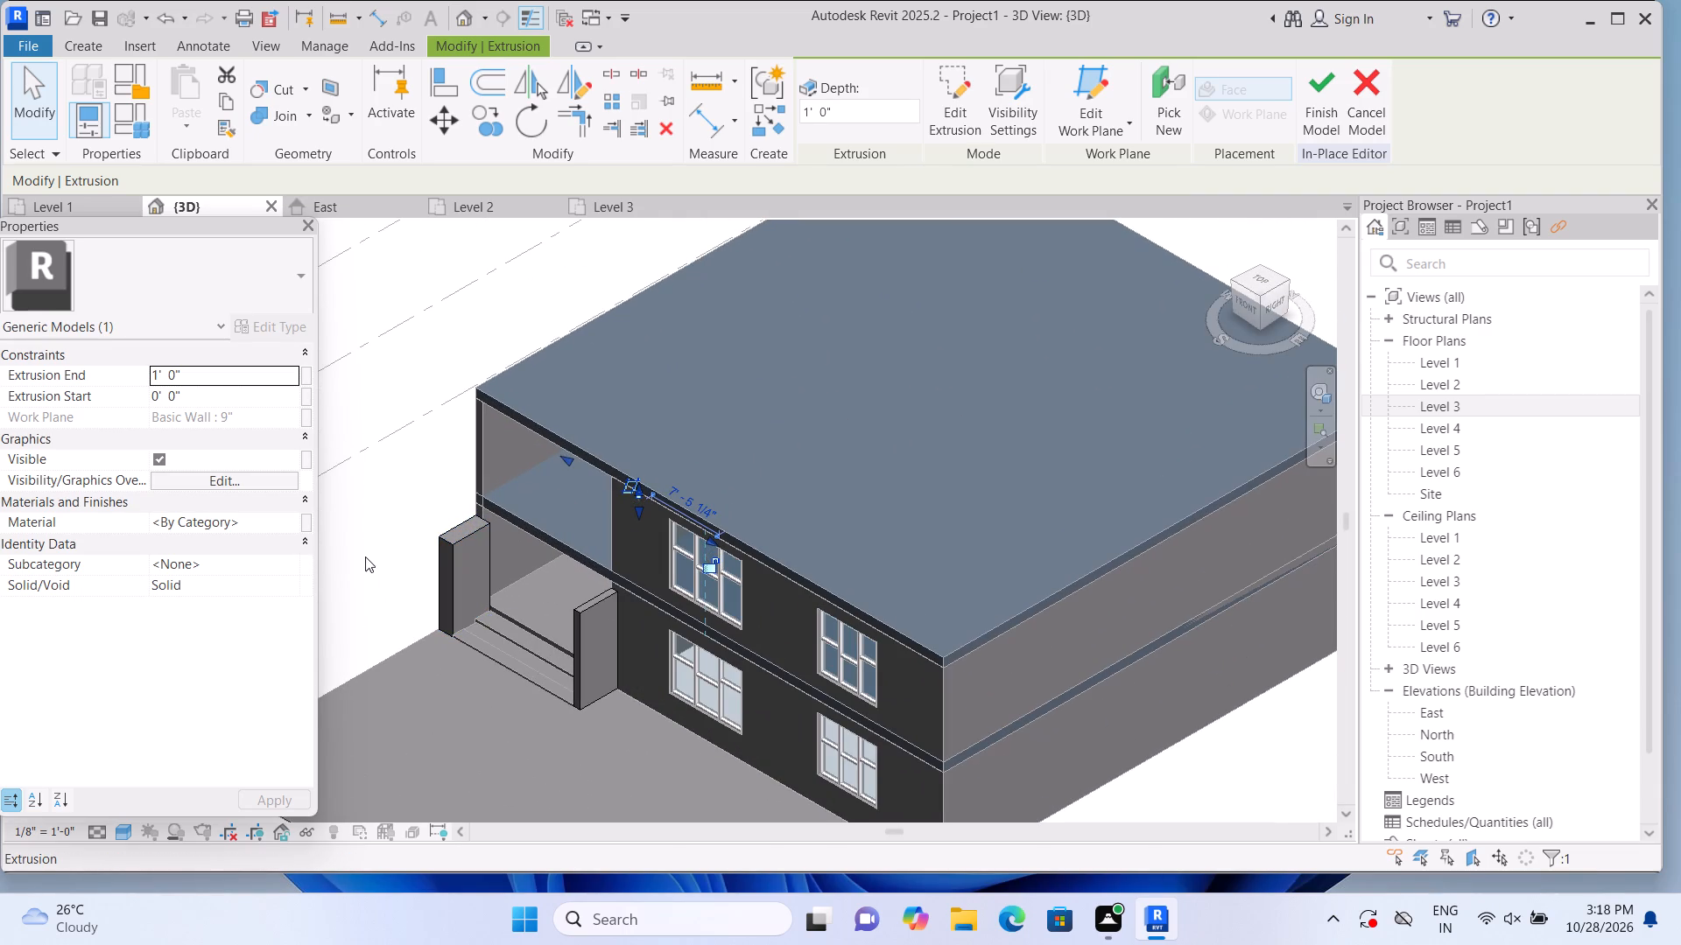
{"action": "scroll", "coordinate": [365, 556], "scroll_direction": "up", "scroll_amount": 2}
{"action": "scroll", "coordinate": [517, 556], "scroll_direction": "up", "scroll_amount": 1}
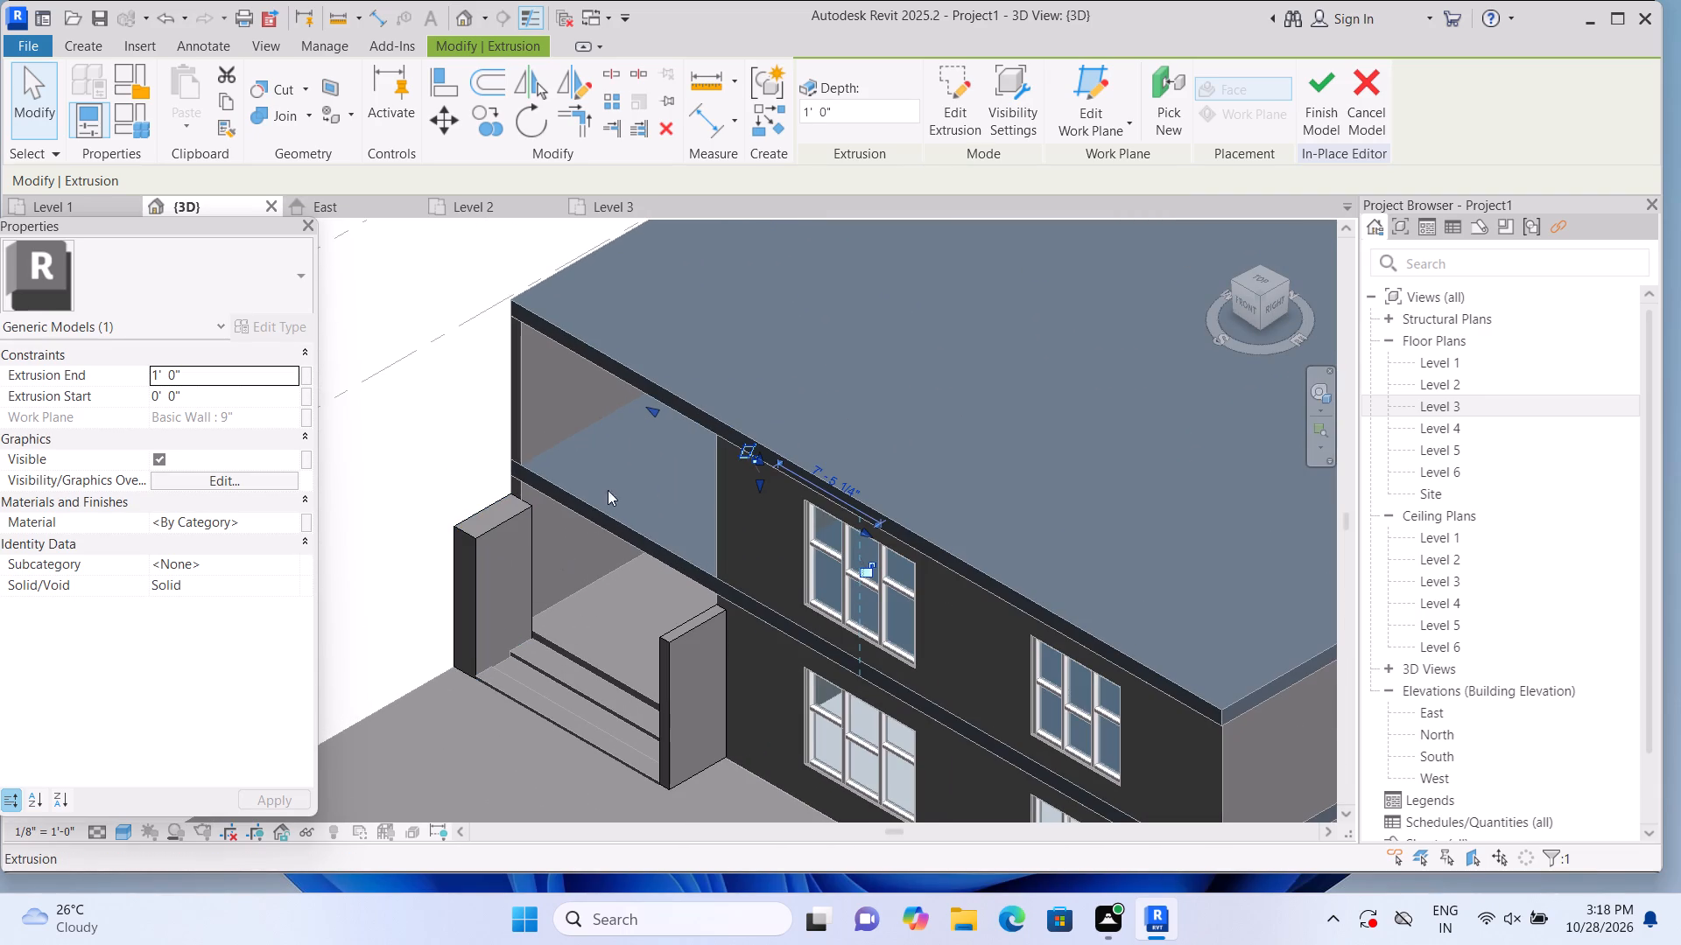
{"action": "left_click", "coordinate": [677, 409]}
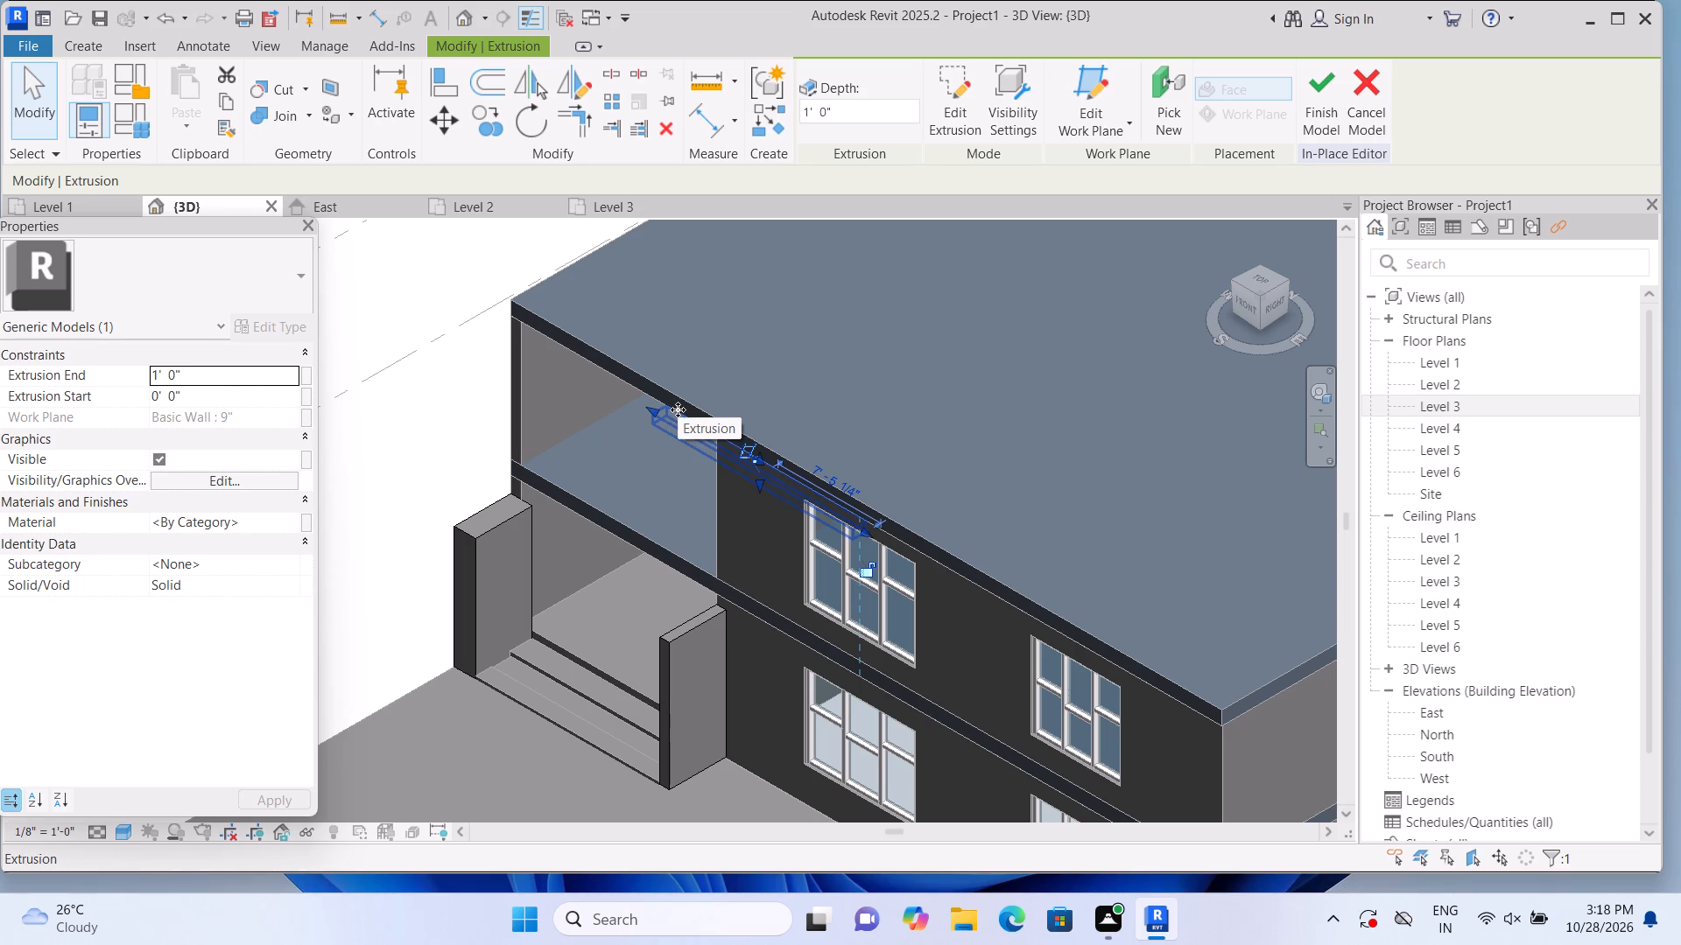
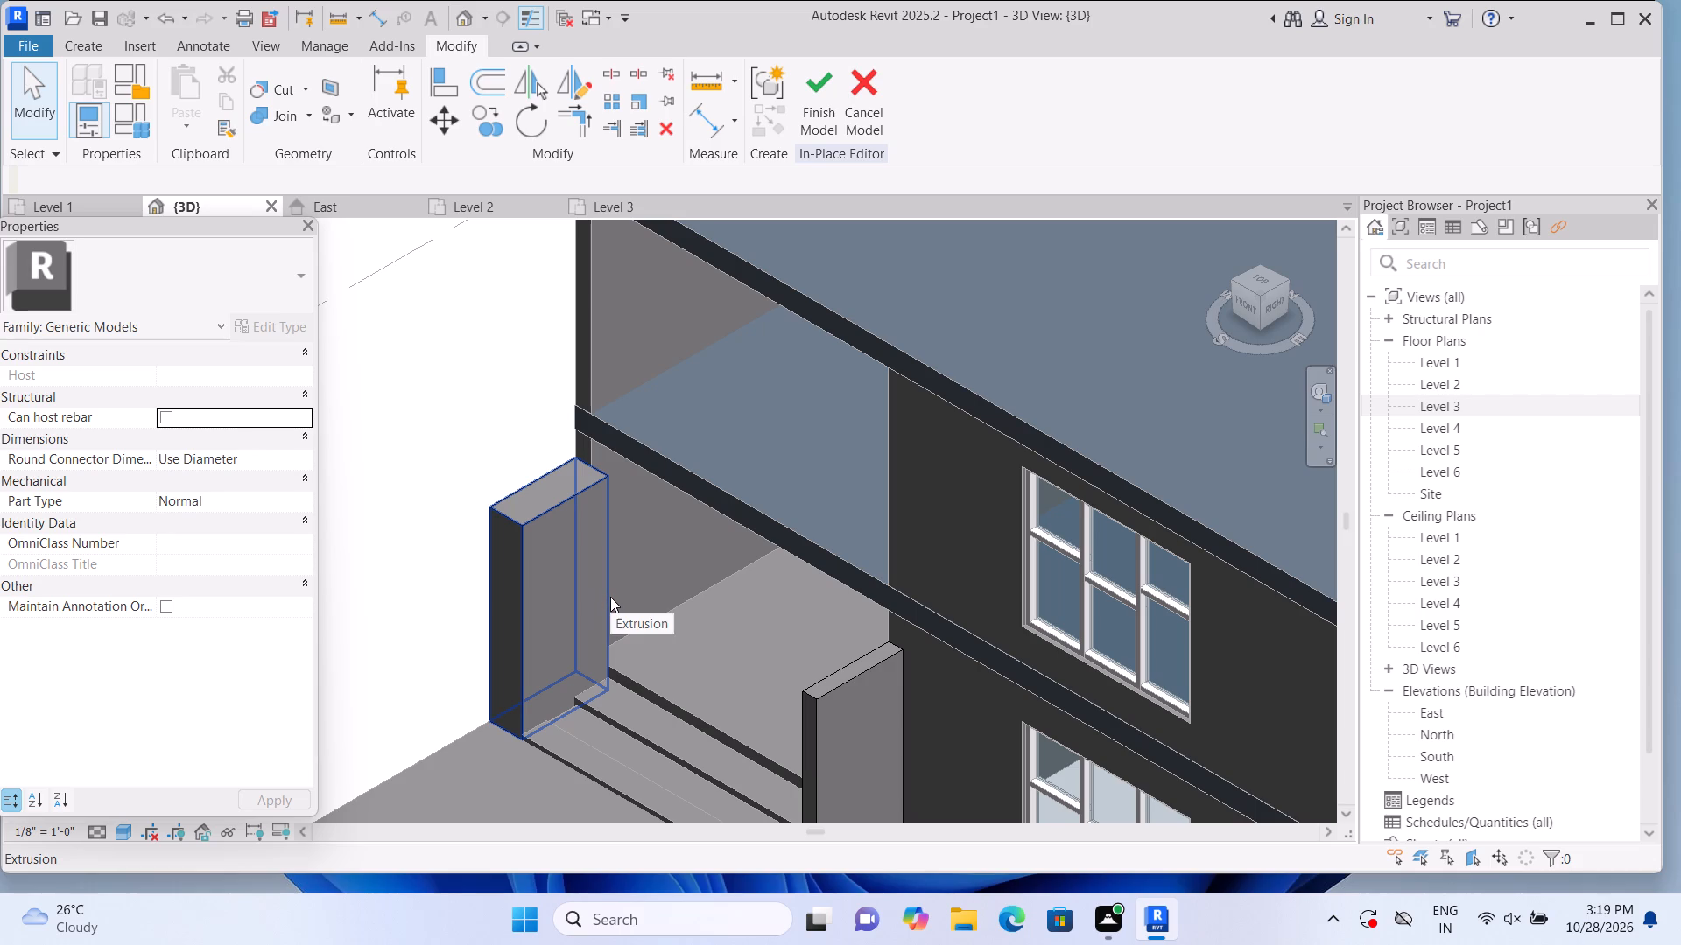
Set the front face of the roof slab between the two storeys as the work plane for the in-place model.
{"action": "left_click", "coordinate": [1242, 304]}
{"action": "scroll", "coordinate": [428, 593], "scroll_direction": "up", "scroll_amount": 11}
{"action": "scroll", "coordinate": [549, 557], "scroll_direction": "up", "scroll_amount": 2}
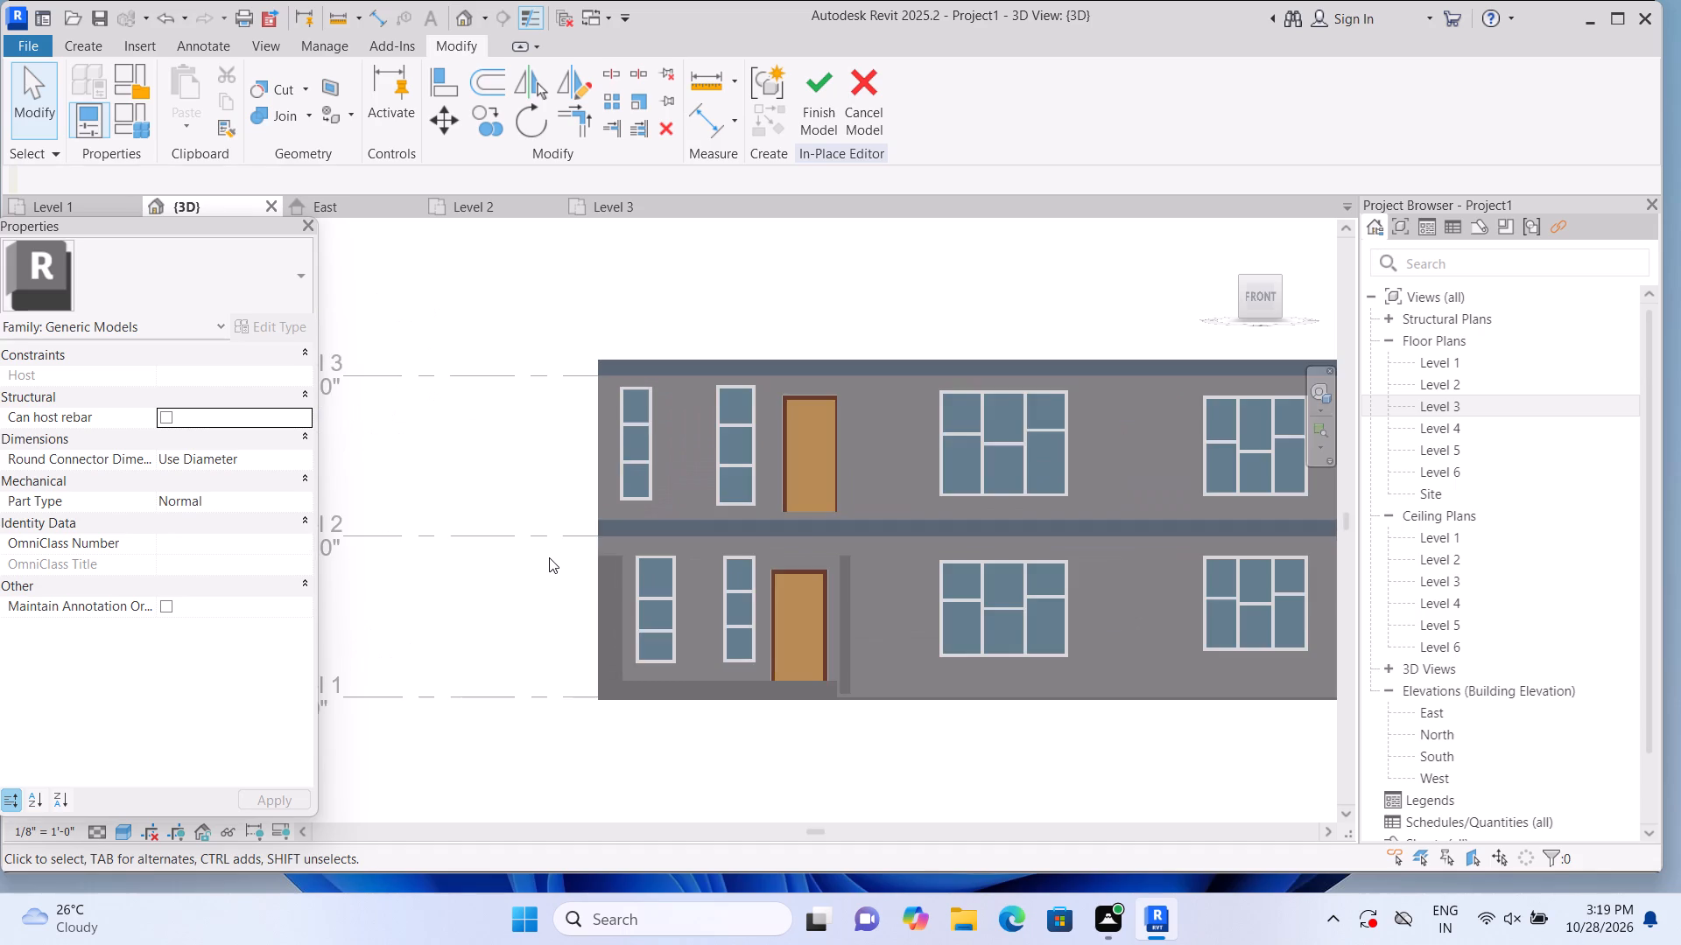
{"action": "scroll", "coordinate": [549, 557], "scroll_direction": "up", "scroll_amount": 2}
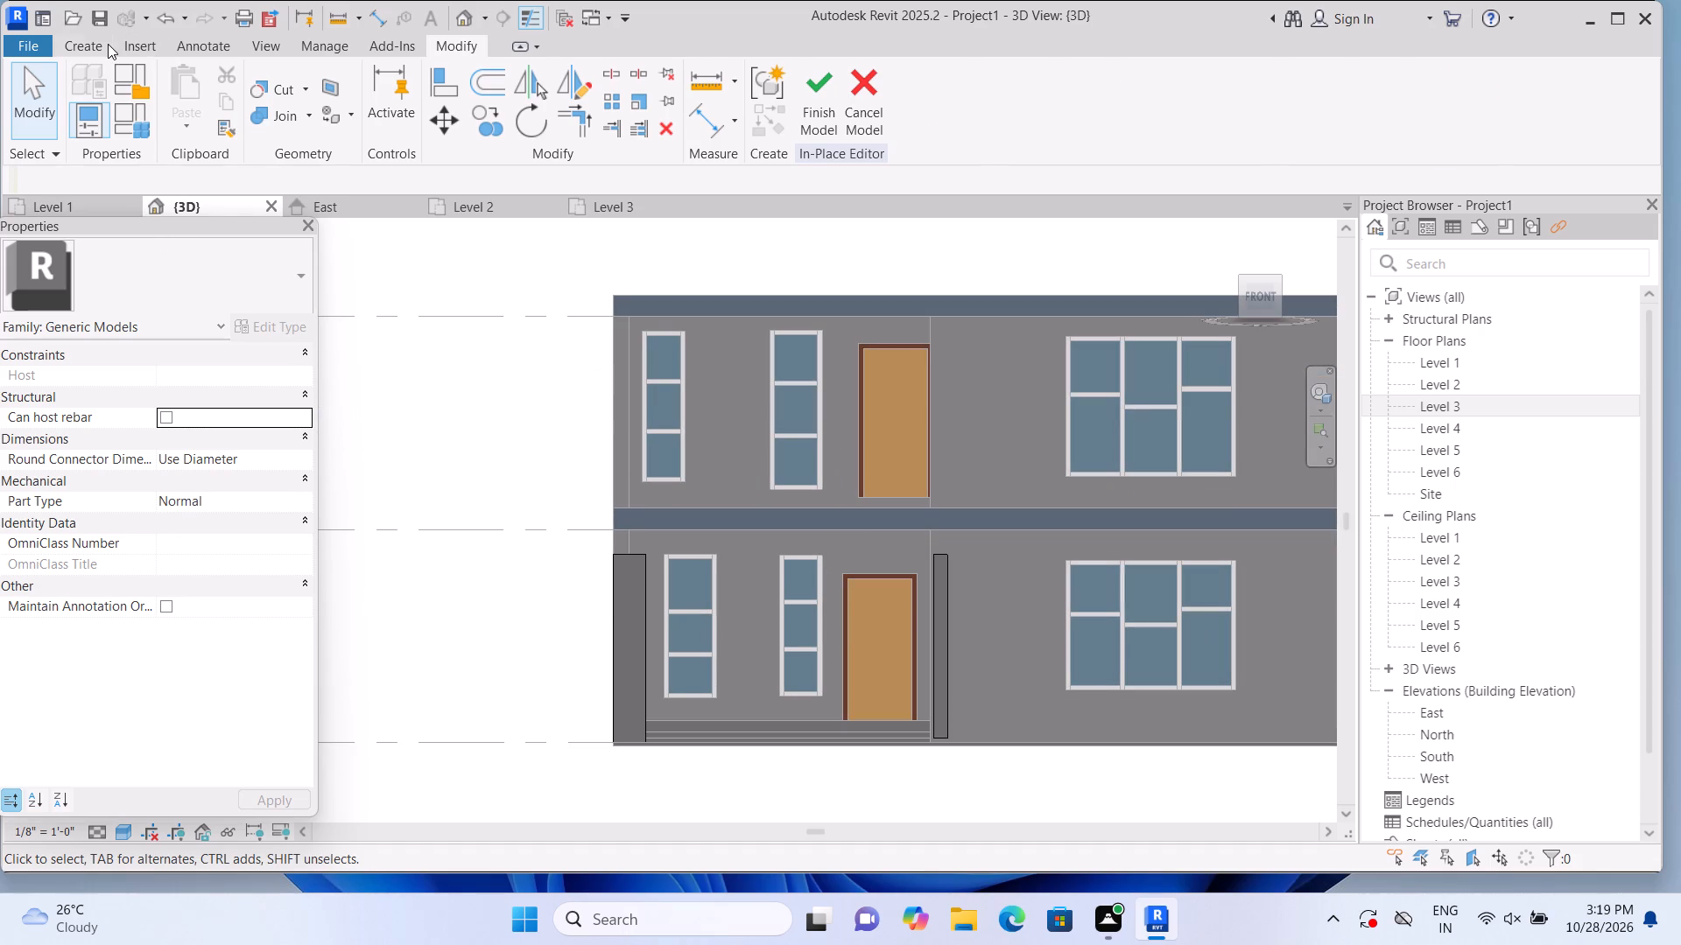
{"action": "left_click", "coordinate": [108, 44]}
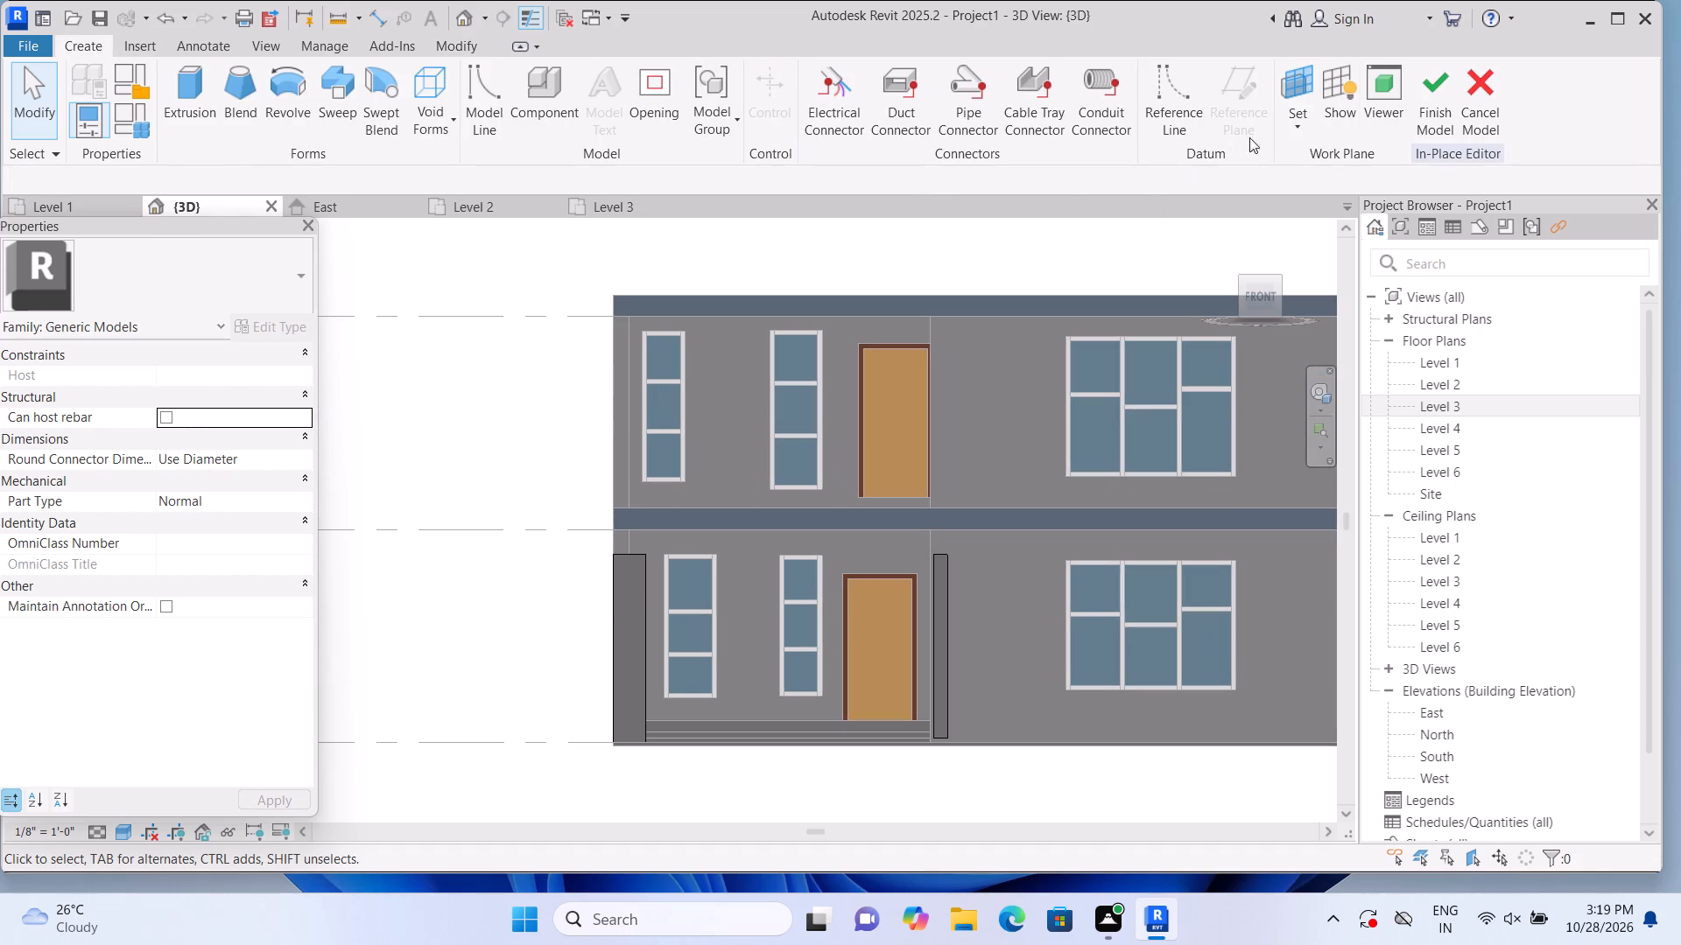
{"action": "left_click", "coordinate": [1305, 133]}
{"action": "left_click", "coordinate": [1321, 205]}
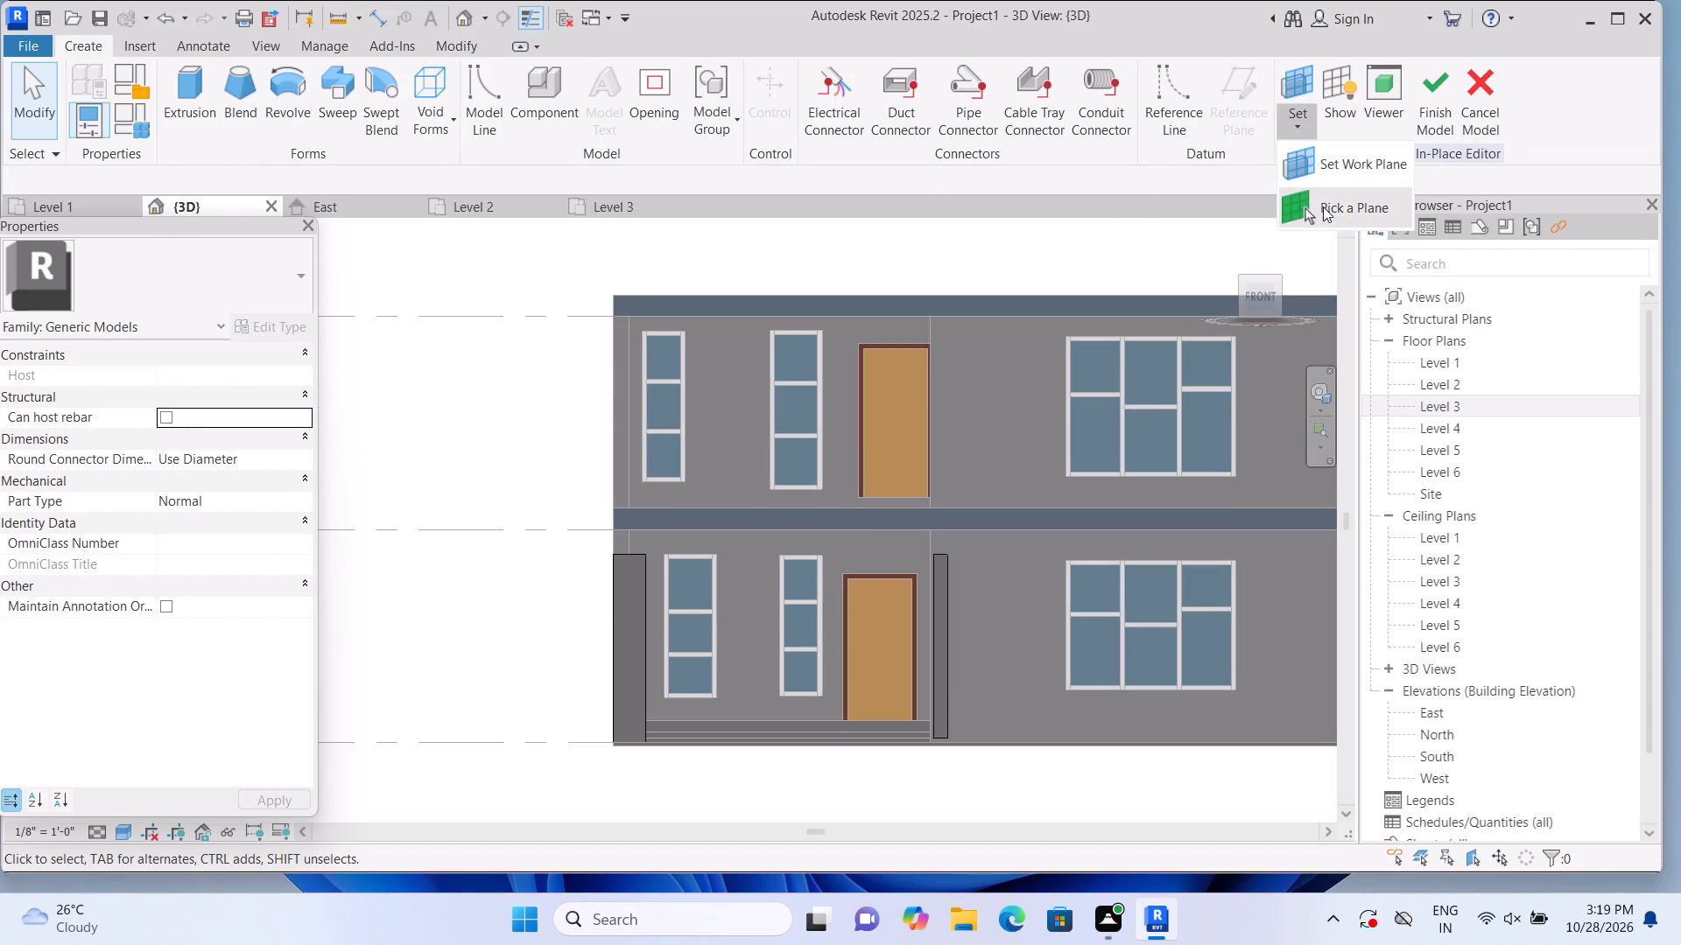
{"action": "left_click", "coordinate": [777, 535]}
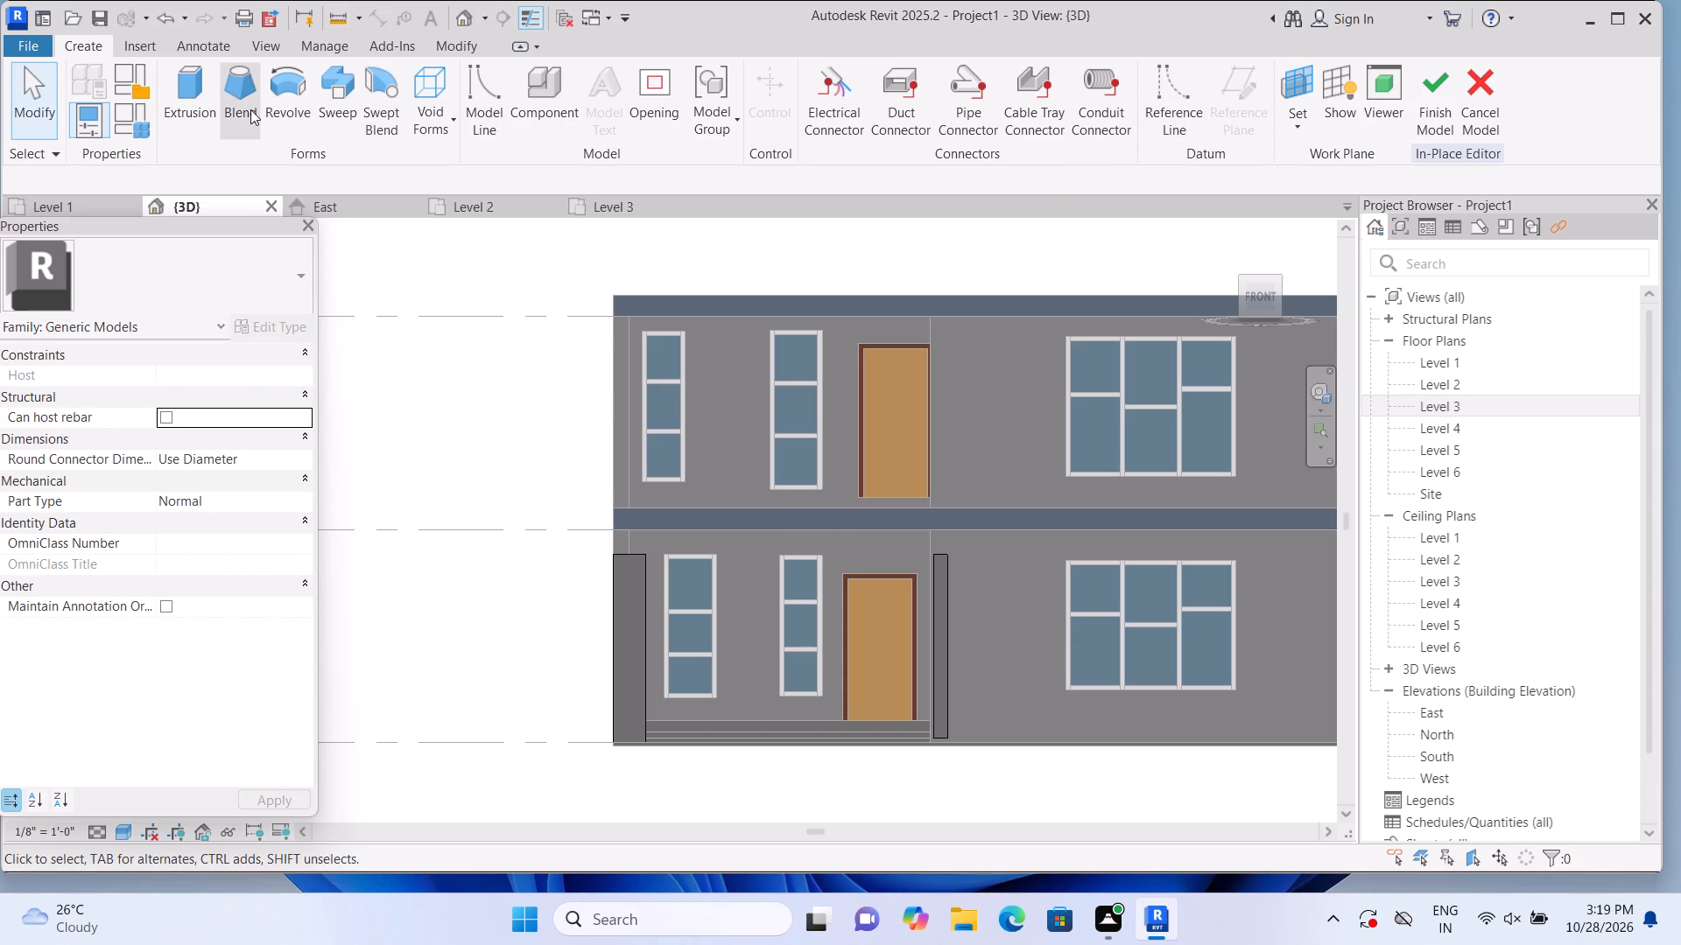
Extrude a rectangle about 15'-7 1/2" by 8 3/8", 1'-0" deep, from the slab's front face directly below it, spanning the entrance.
{"action": "left_click", "coordinate": [213, 109]}
{"action": "left_click", "coordinate": [1141, 124]}
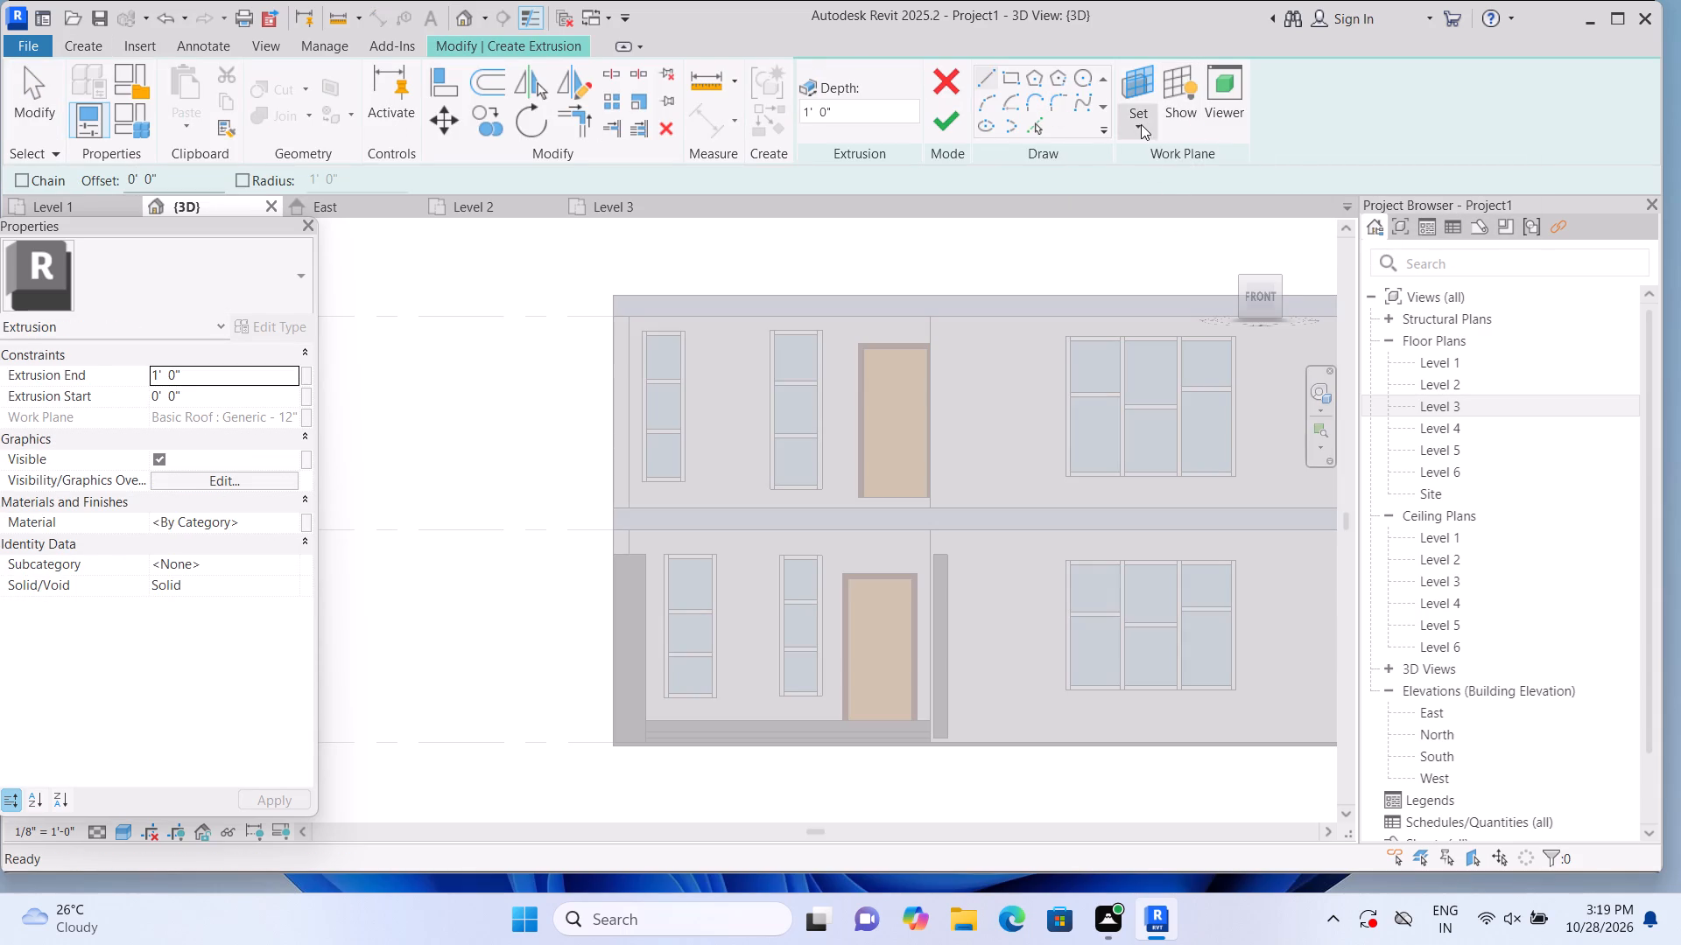
{"action": "left_click", "coordinate": [1166, 206]}
{"action": "scroll", "coordinate": [1006, 423], "scroll_direction": "up", "scroll_amount": 1}
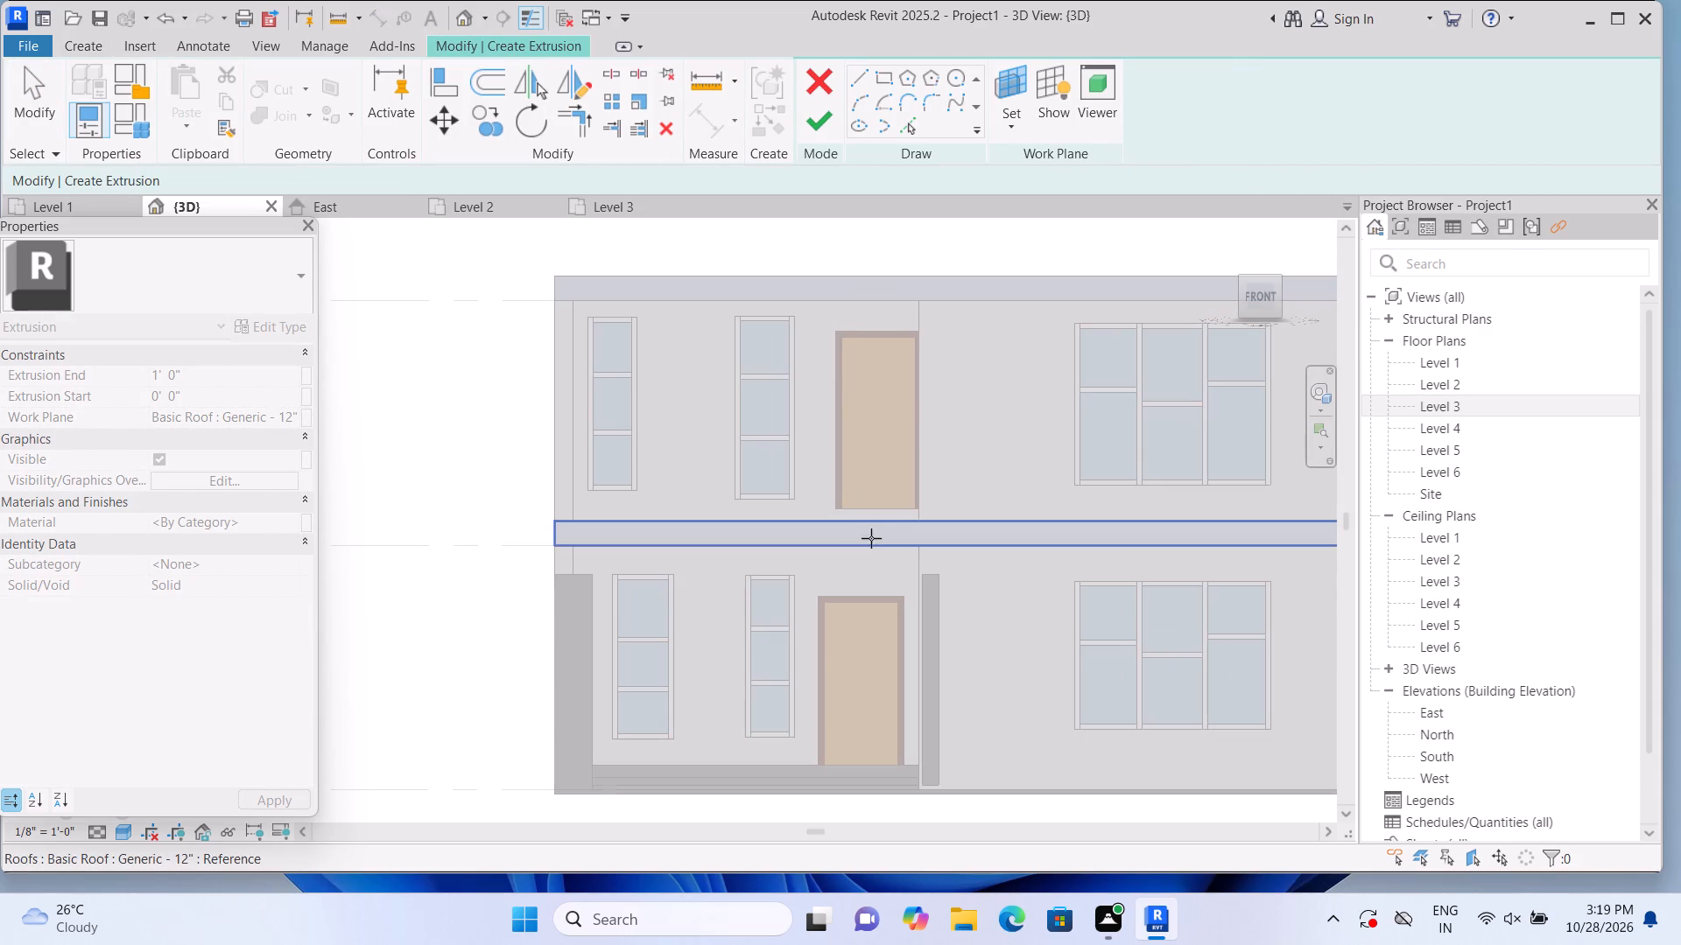
{"action": "left_click", "coordinate": [851, 535]}
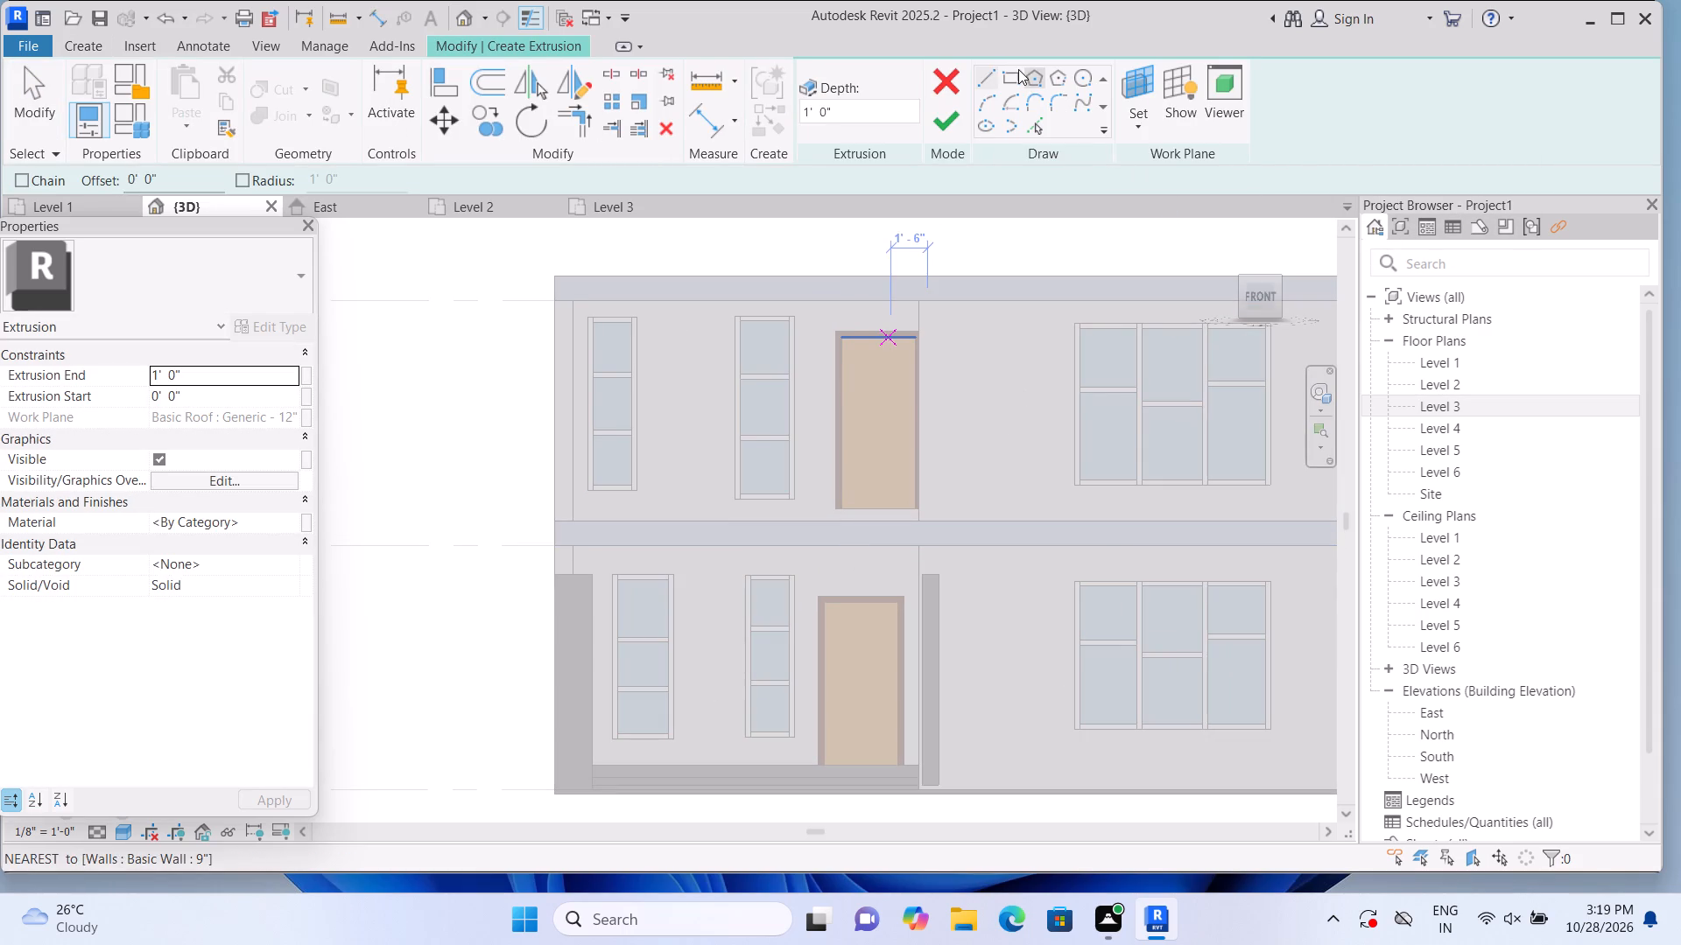
{"action": "left_click", "coordinate": [1017, 69]}
{"action": "scroll", "coordinate": [669, 537], "scroll_direction": "up", "scroll_amount": 1}
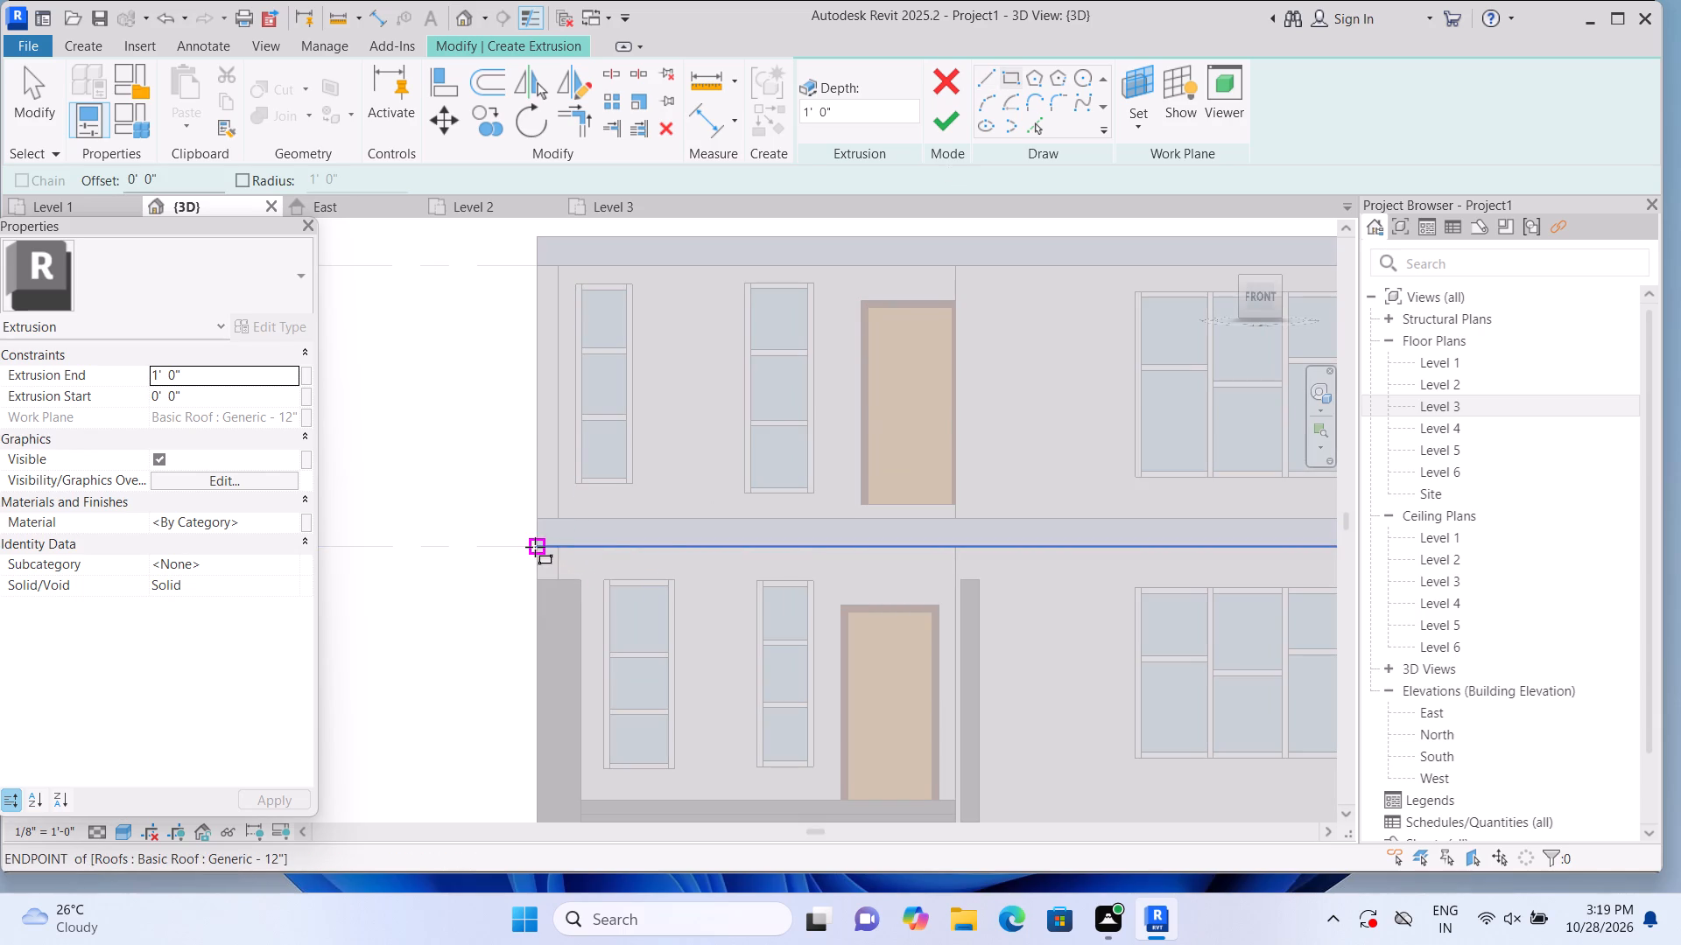
{"action": "left_click", "coordinate": [535, 547]}
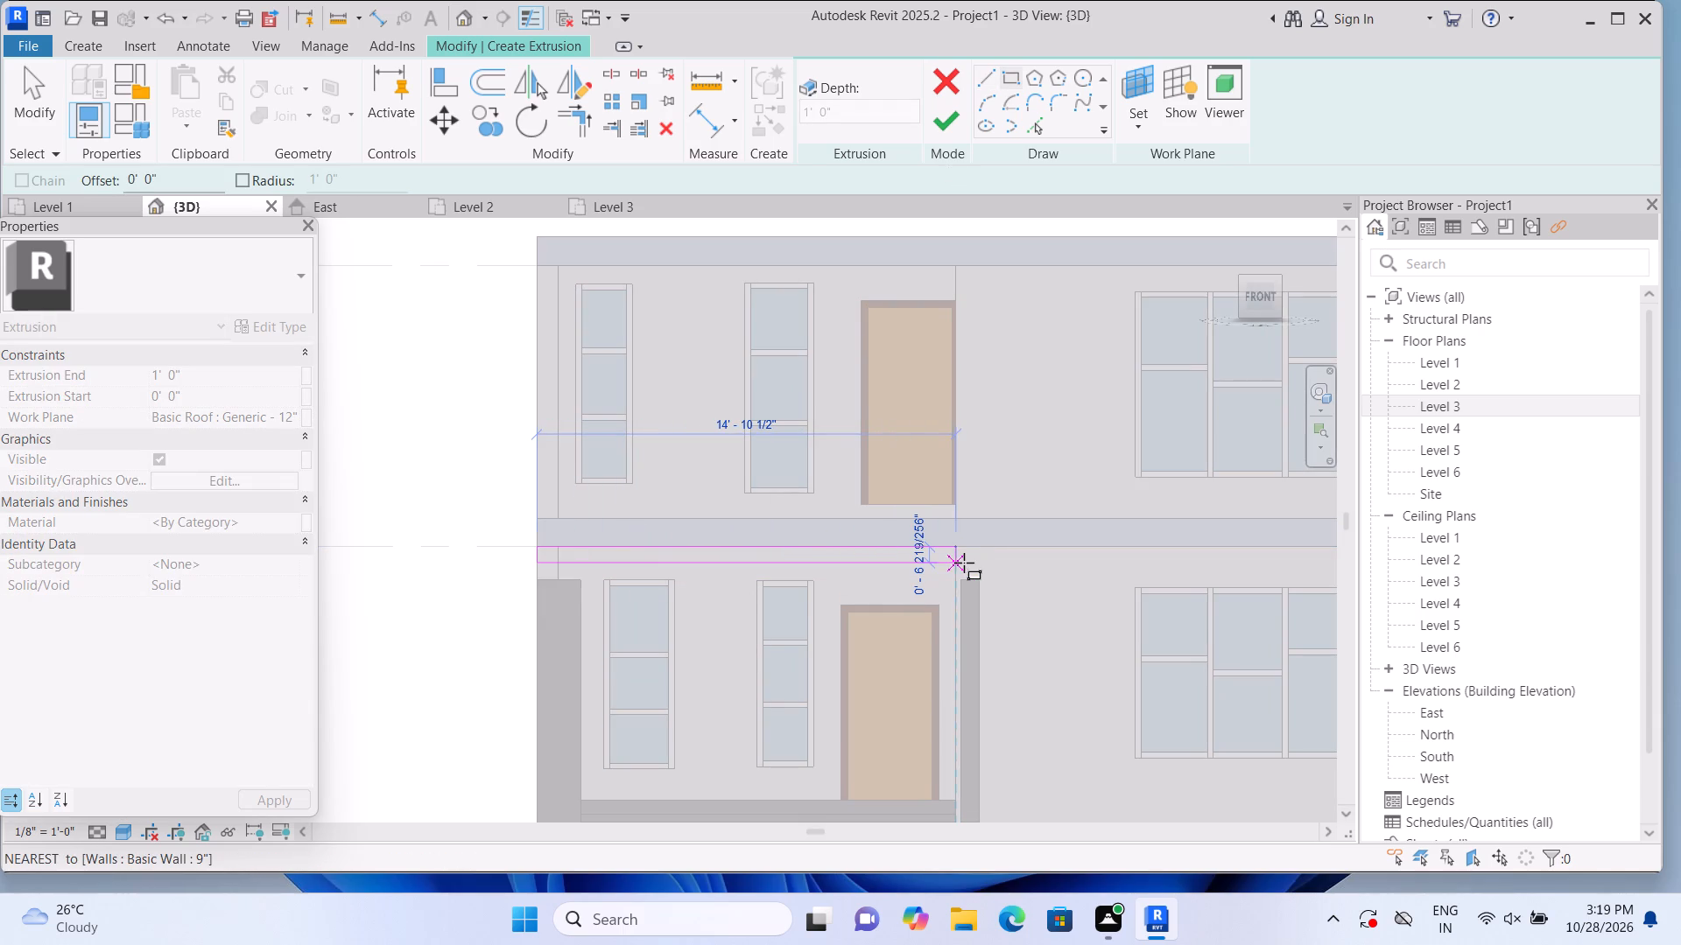
{"action": "left_click", "coordinate": [975, 566]}
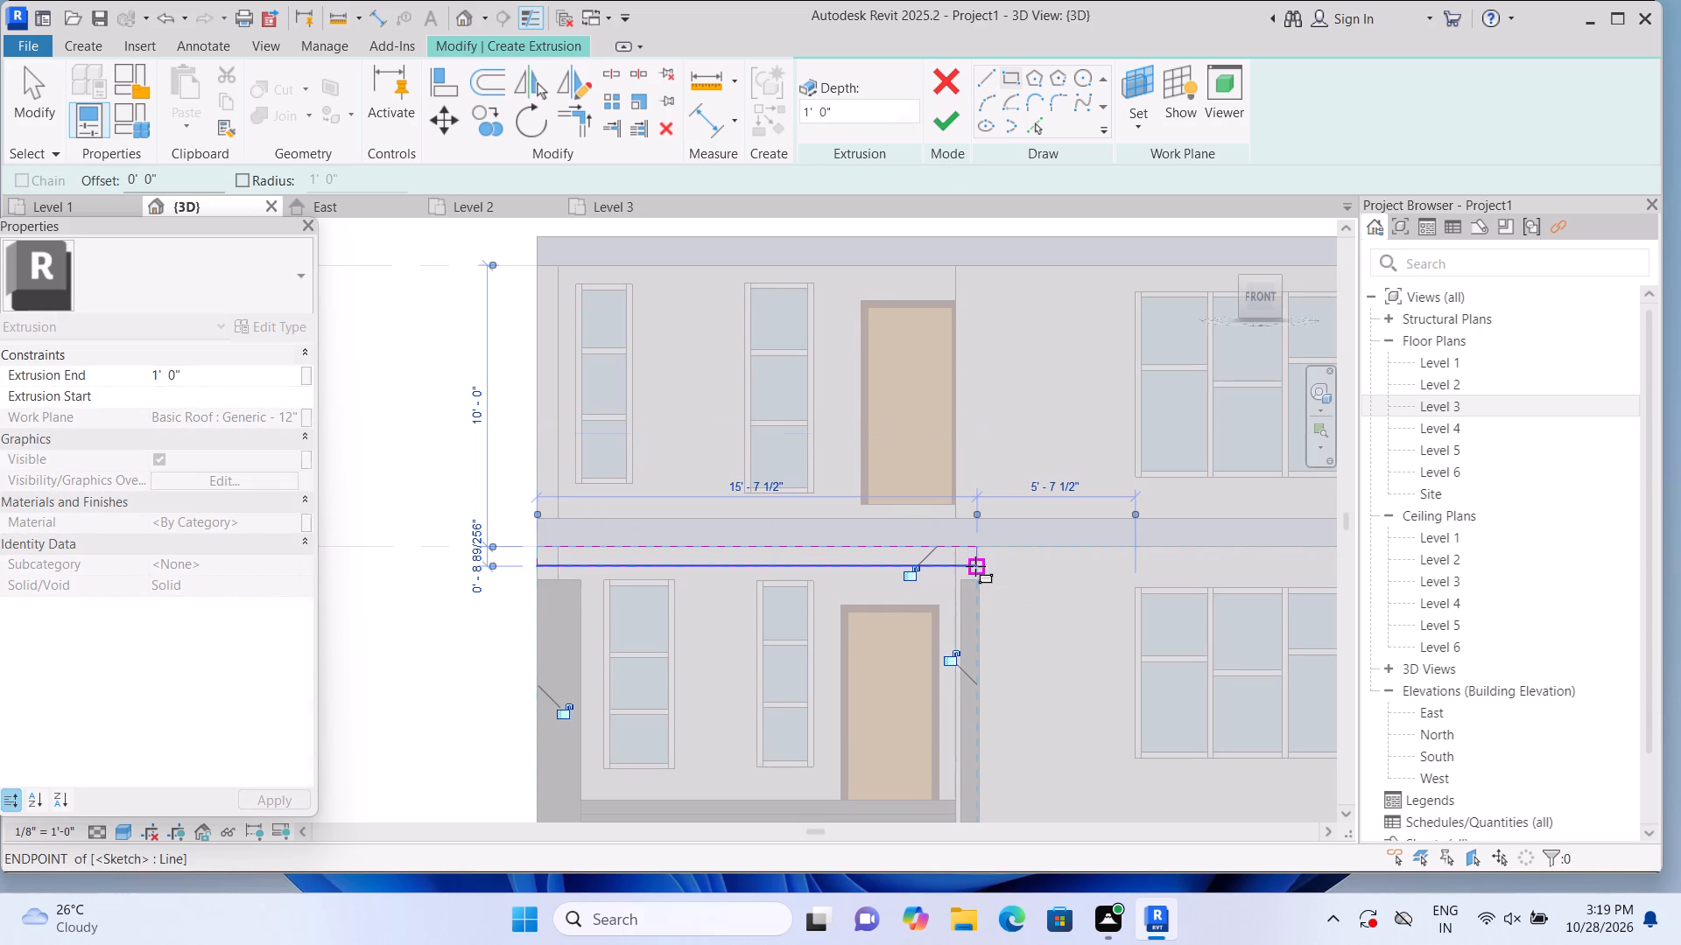
{"action": "left_click", "coordinate": [954, 121]}
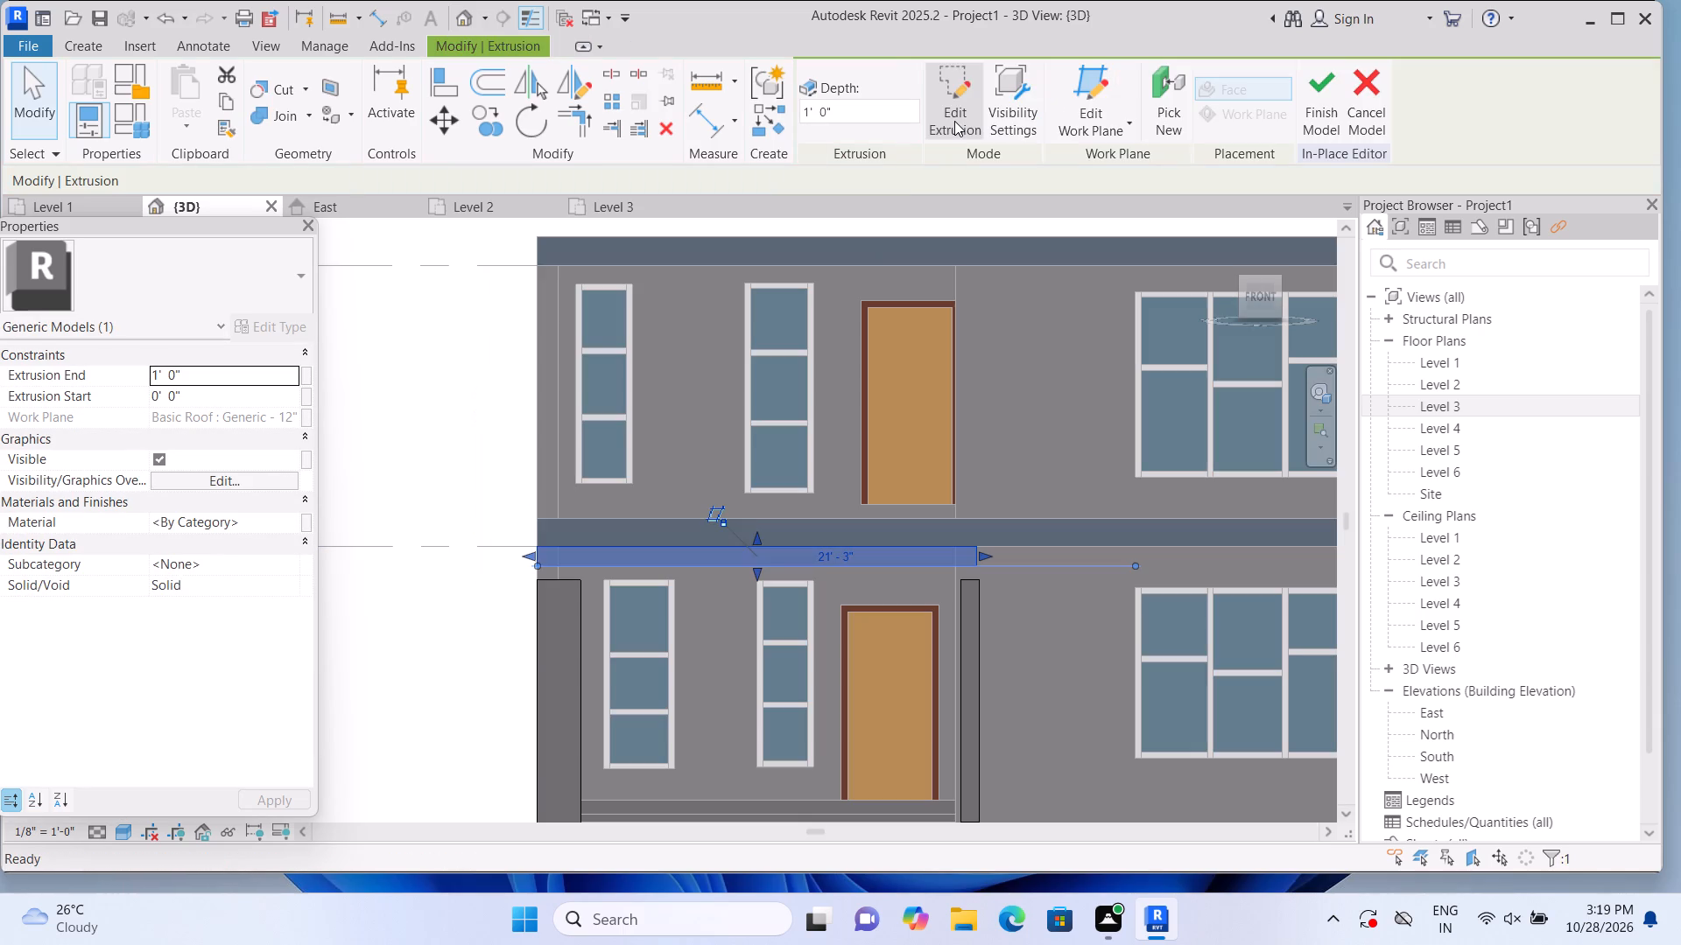
Stretch the tops of both entrance side walls up to the underside of the new canopy extrusion.
{"action": "left_click", "coordinate": [546, 618]}
{"action": "left_click", "coordinate": [557, 567]}
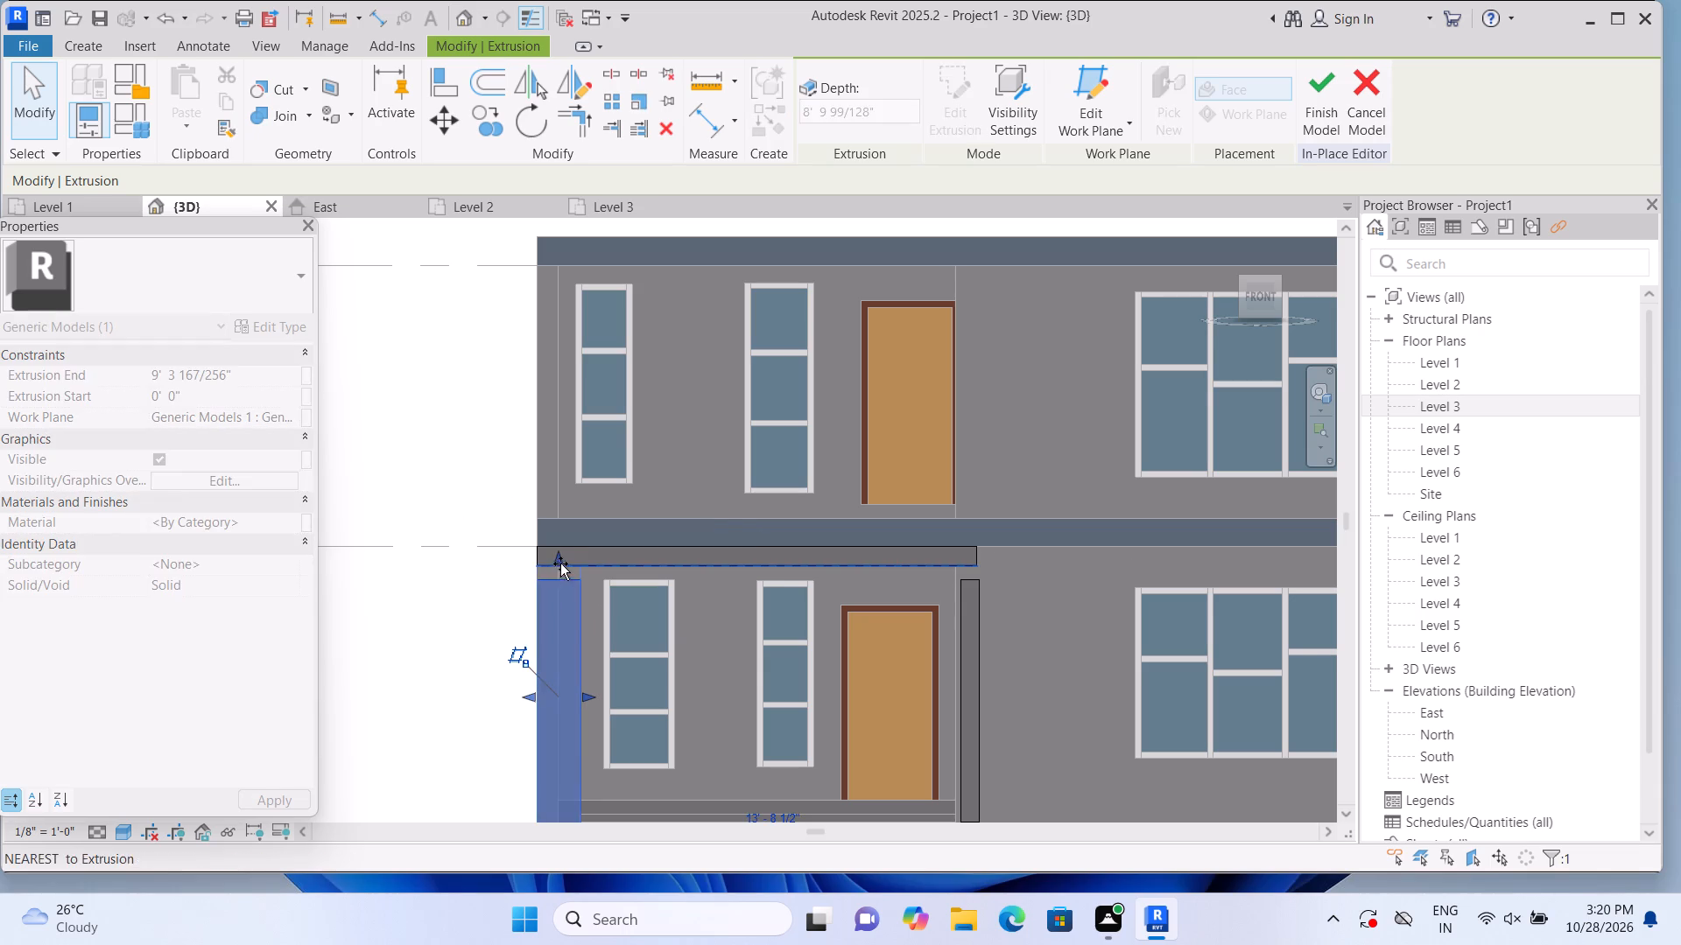
{"action": "left_click", "coordinate": [497, 599]}
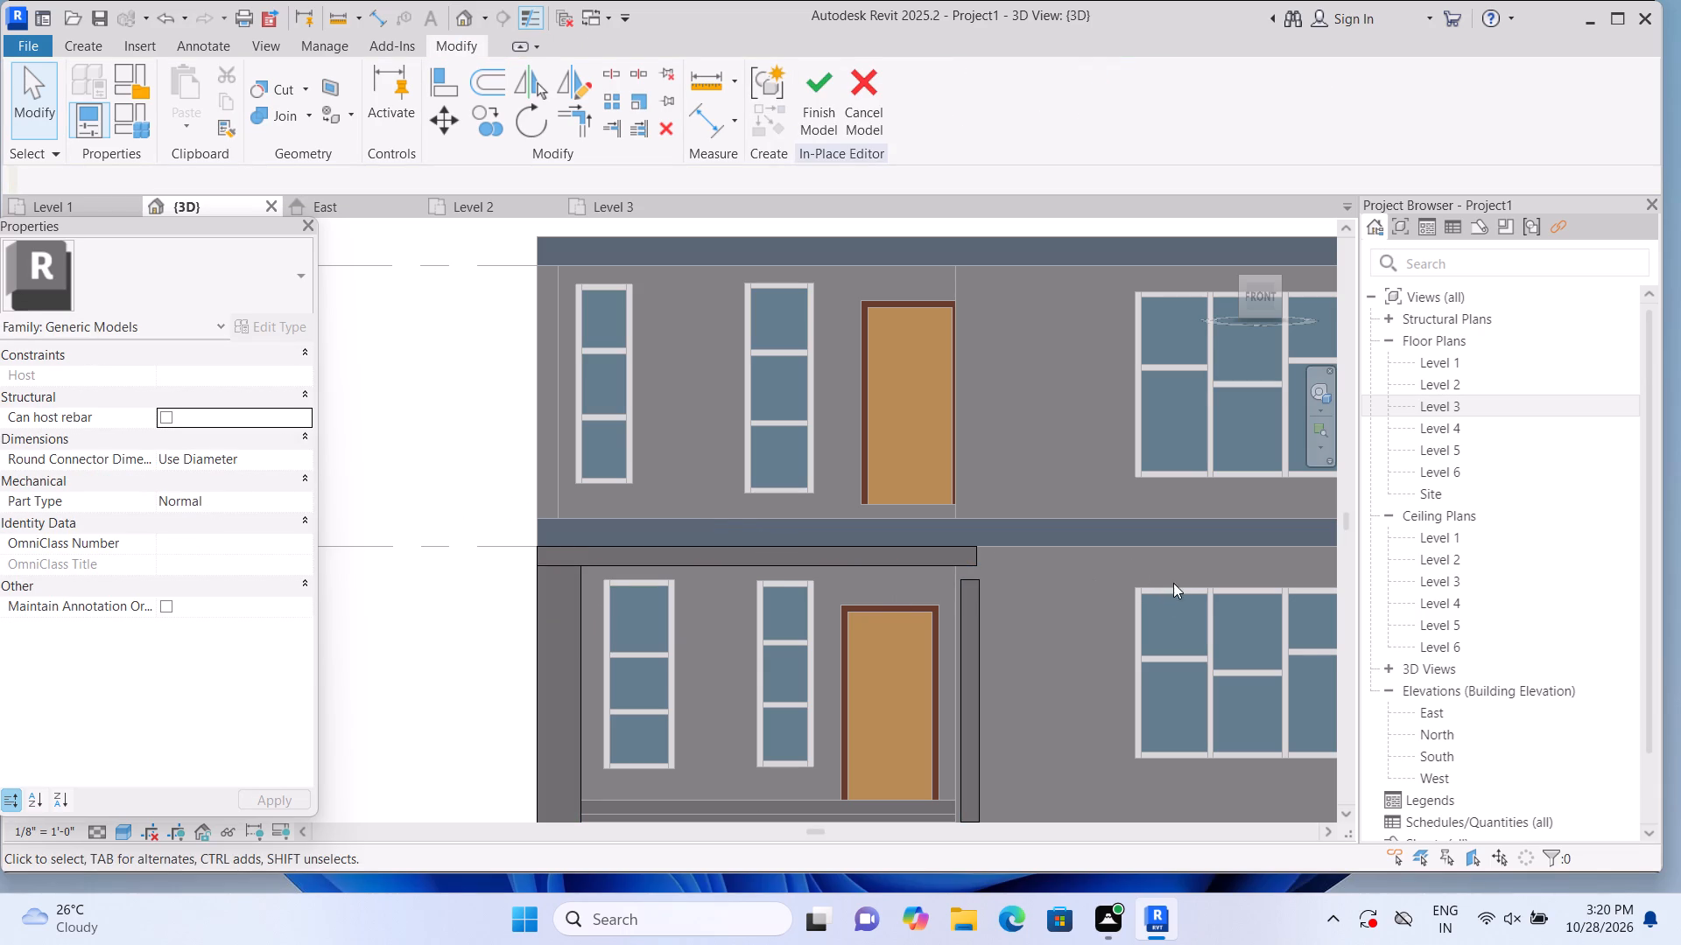
{"action": "left_click", "coordinate": [978, 585]}
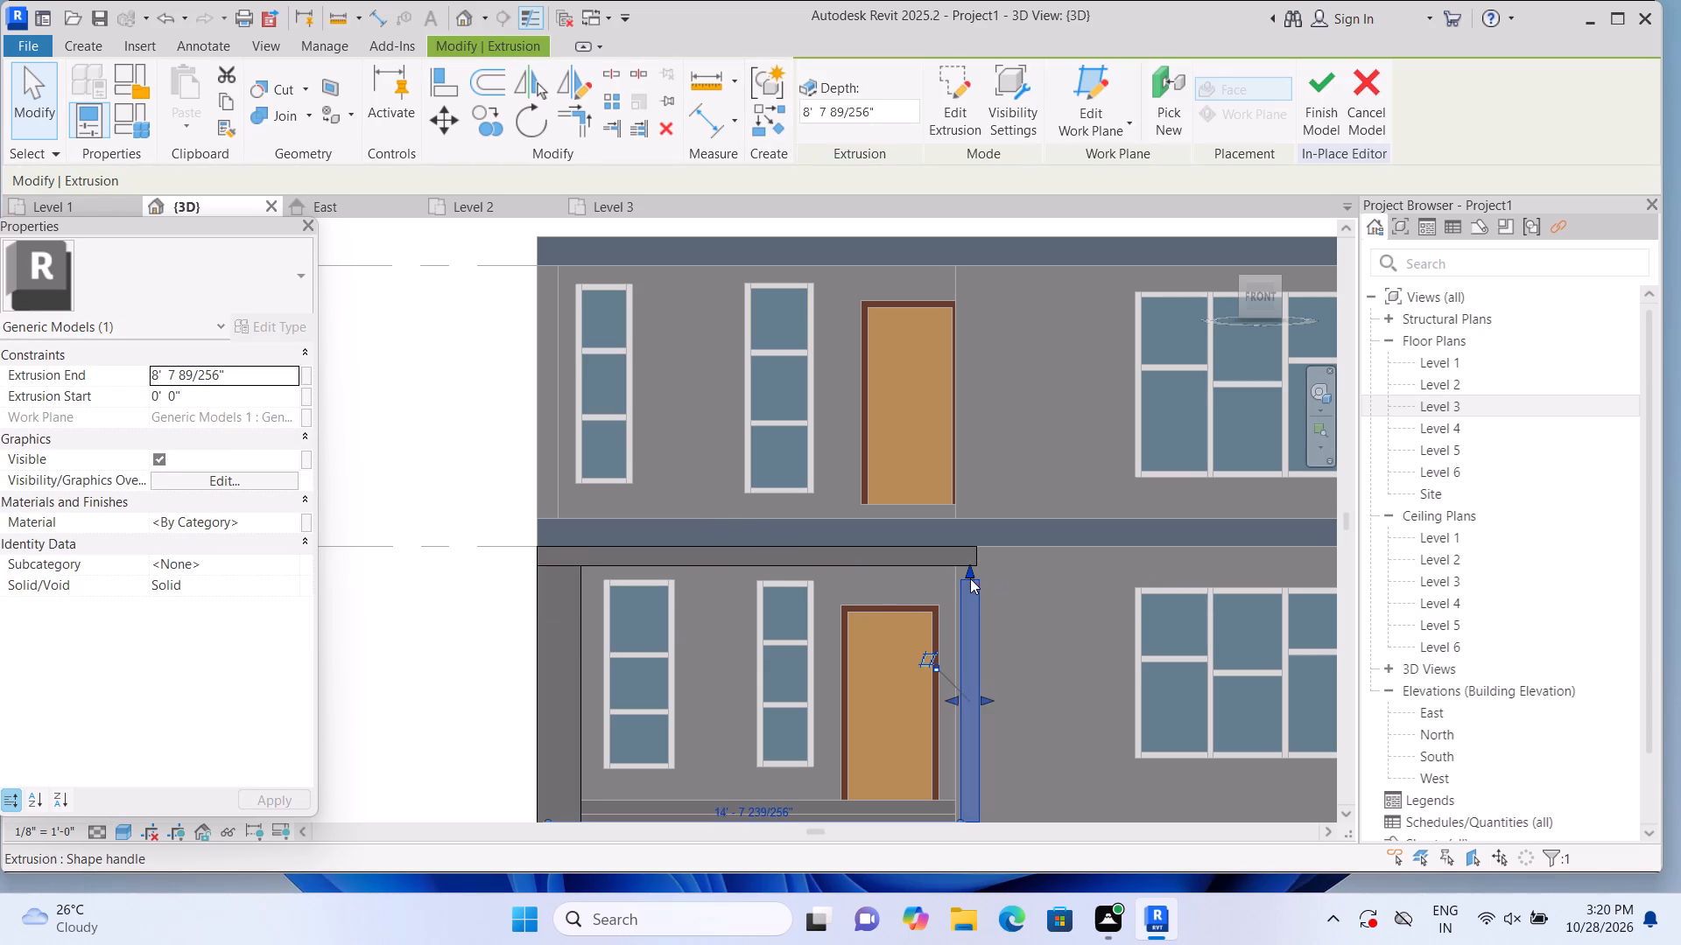
{"action": "left_click_drag", "start_coordinate": [967, 569], "coordinate": [972, 557]}
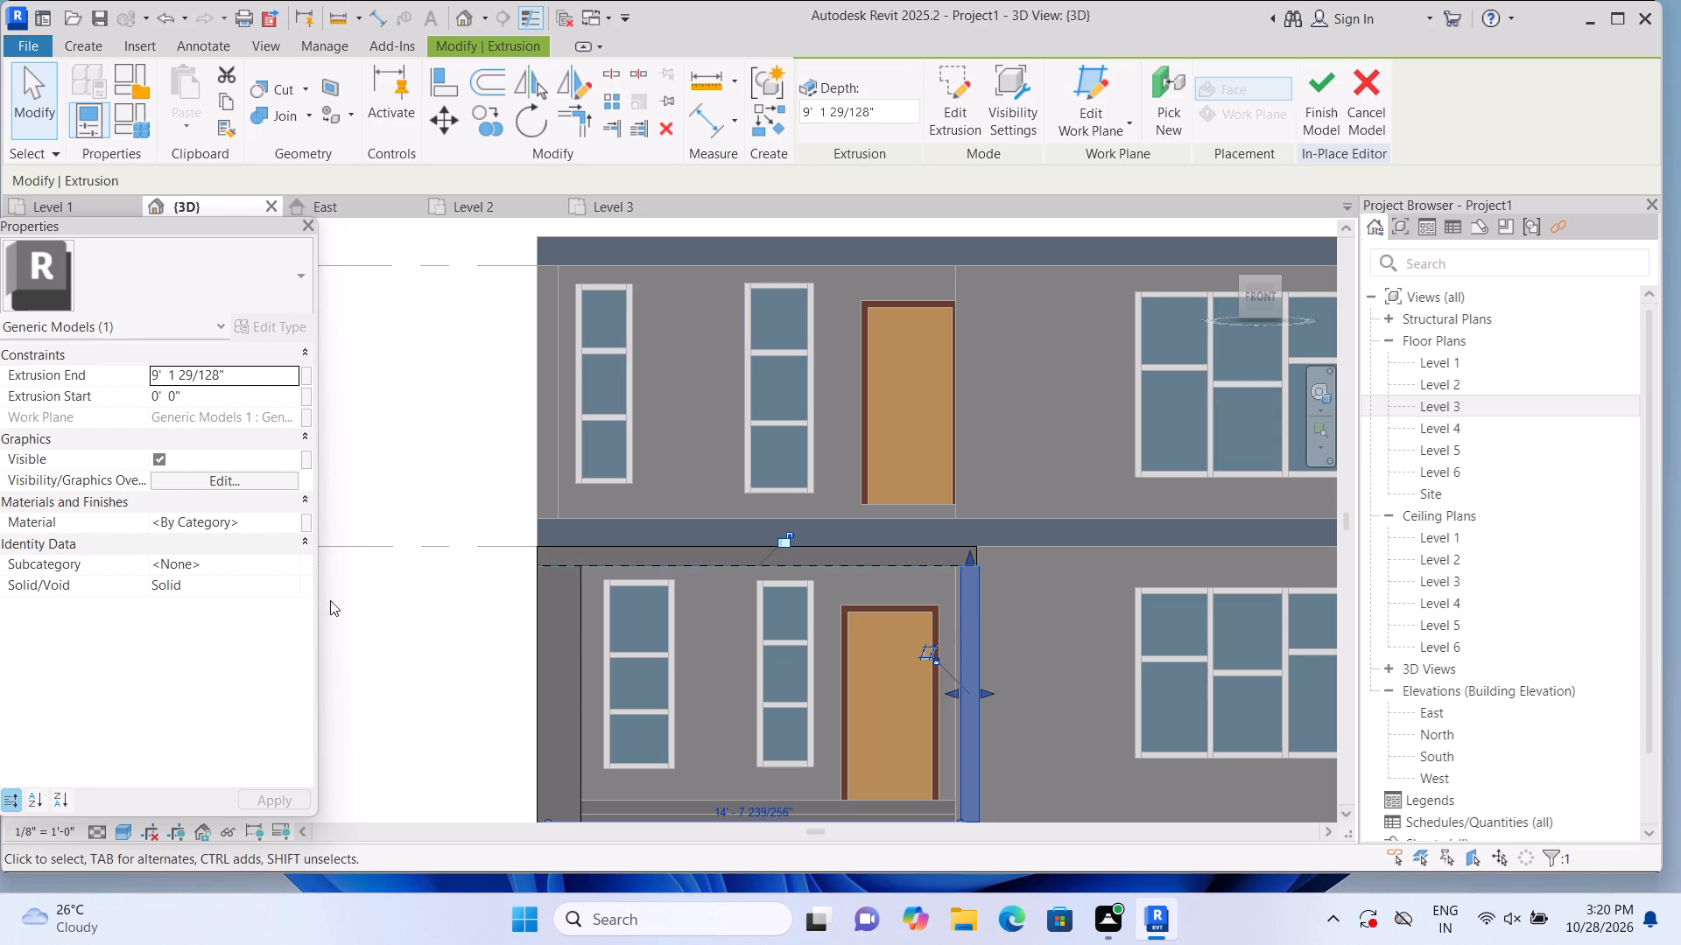
{"action": "left_click", "coordinate": [369, 610]}
Stretch the canopy extrusion's front face outward to line up with the front edges of the entrance side walls.
{"action": "scroll", "coordinate": [921, 583], "scroll_direction": "up", "scroll_amount": 3}
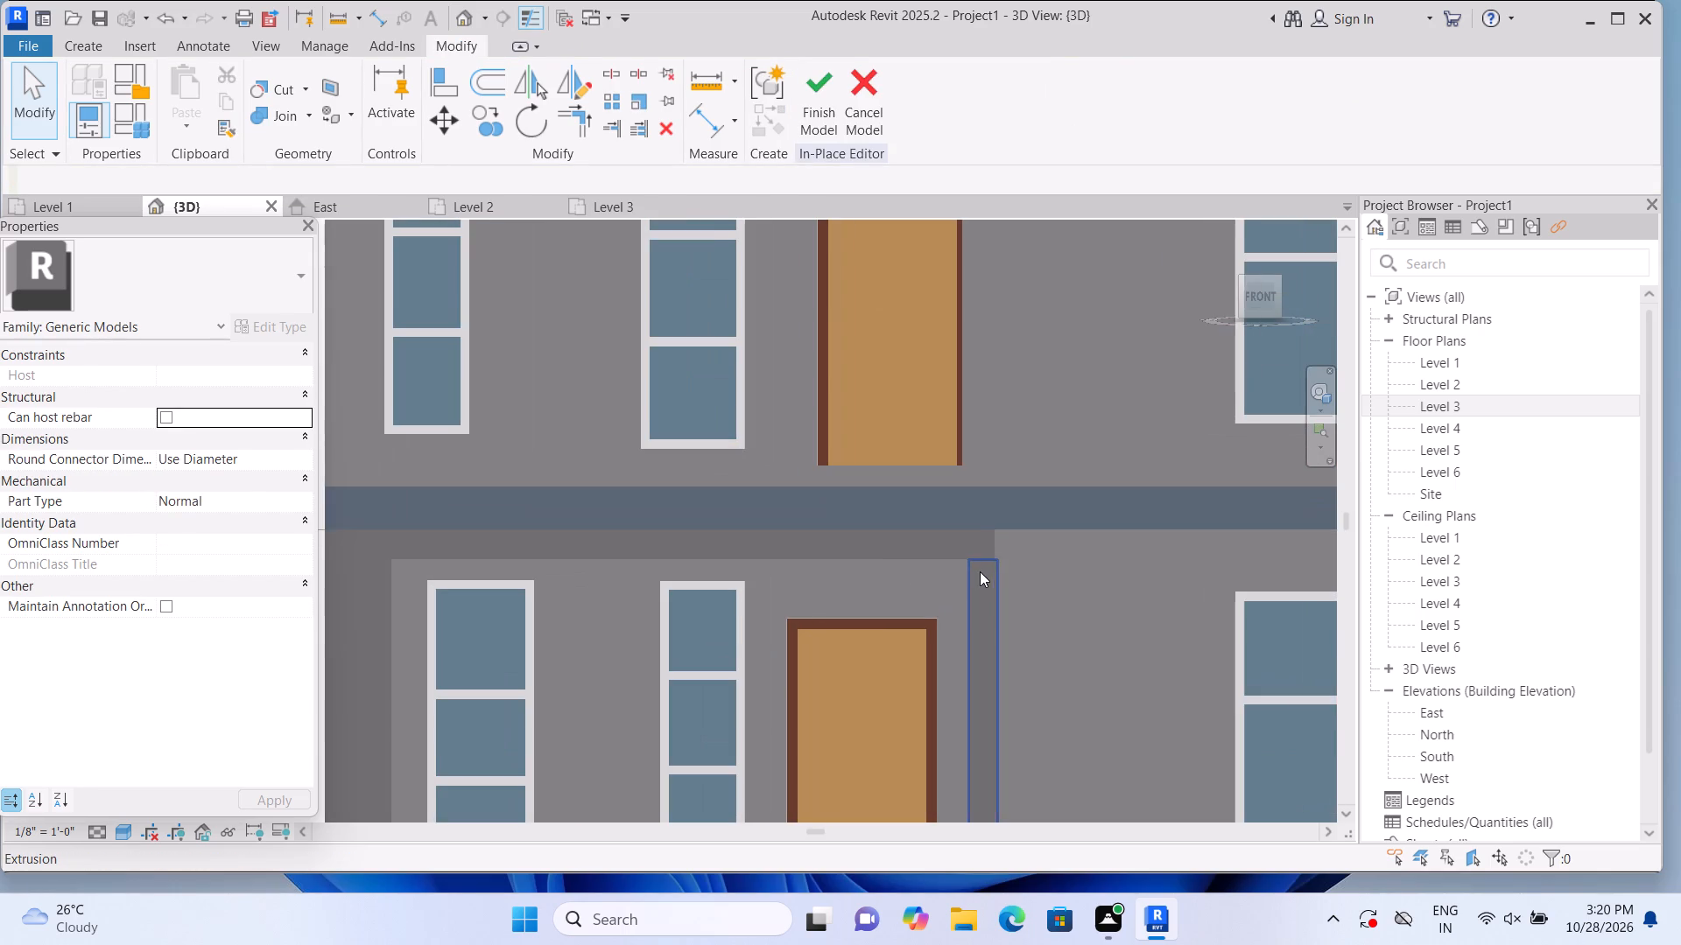
{"action": "scroll", "coordinate": [1001, 535], "scroll_direction": "down", "scroll_amount": 4}
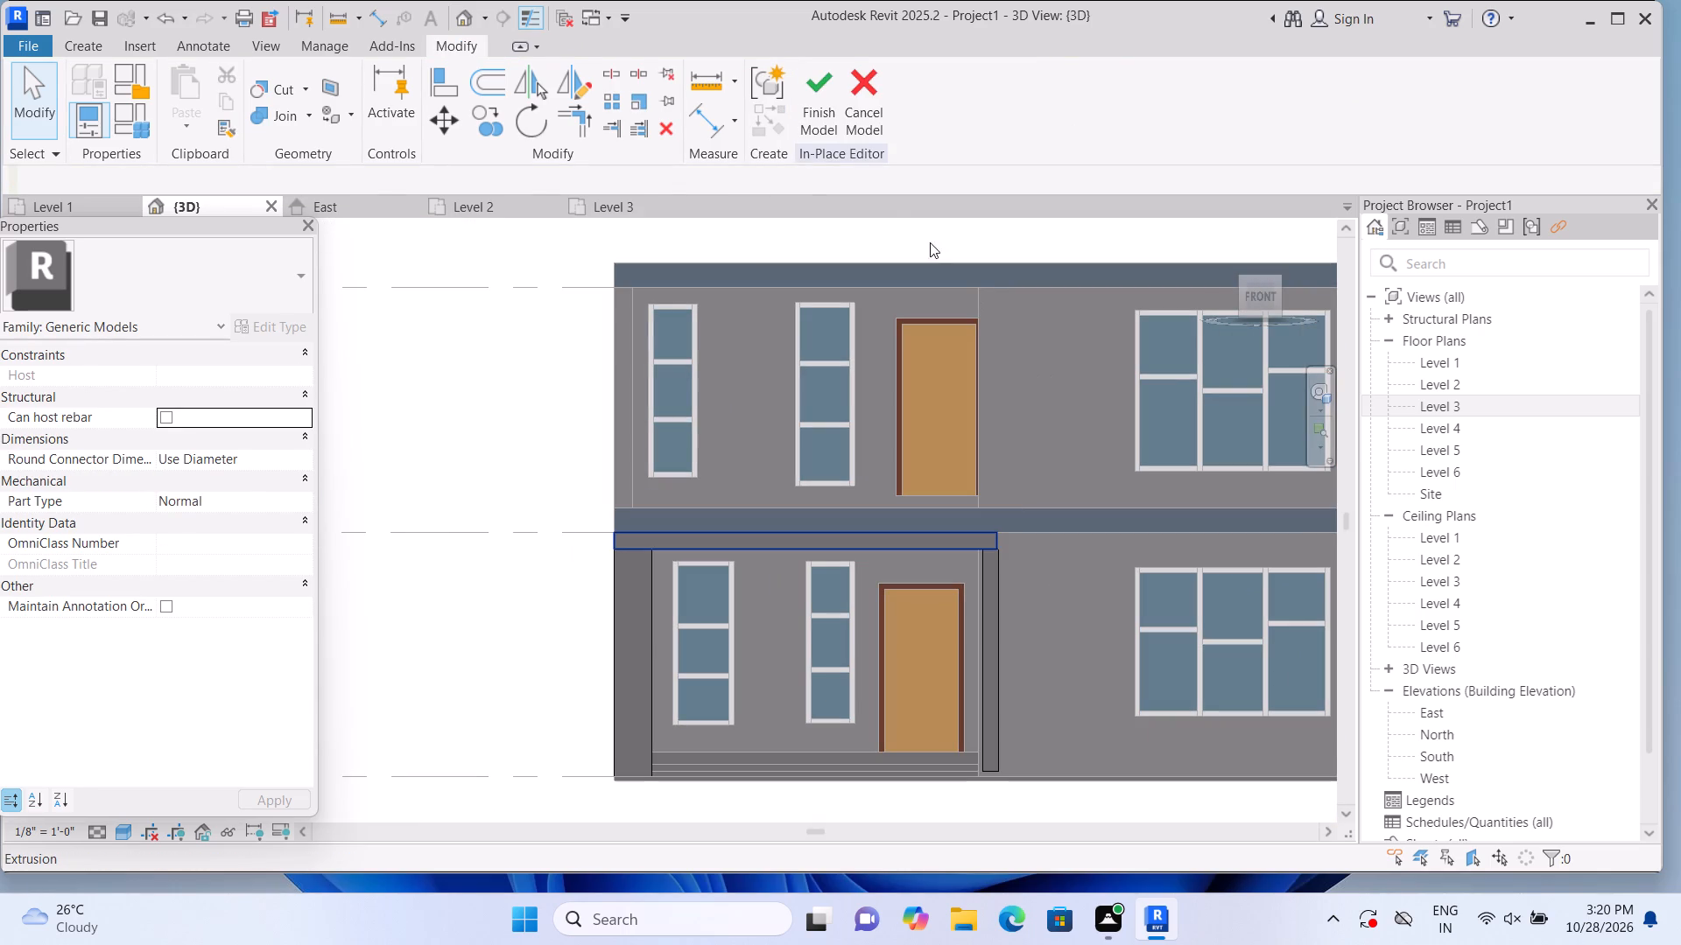
{"action": "left_click", "coordinate": [463, 17]}
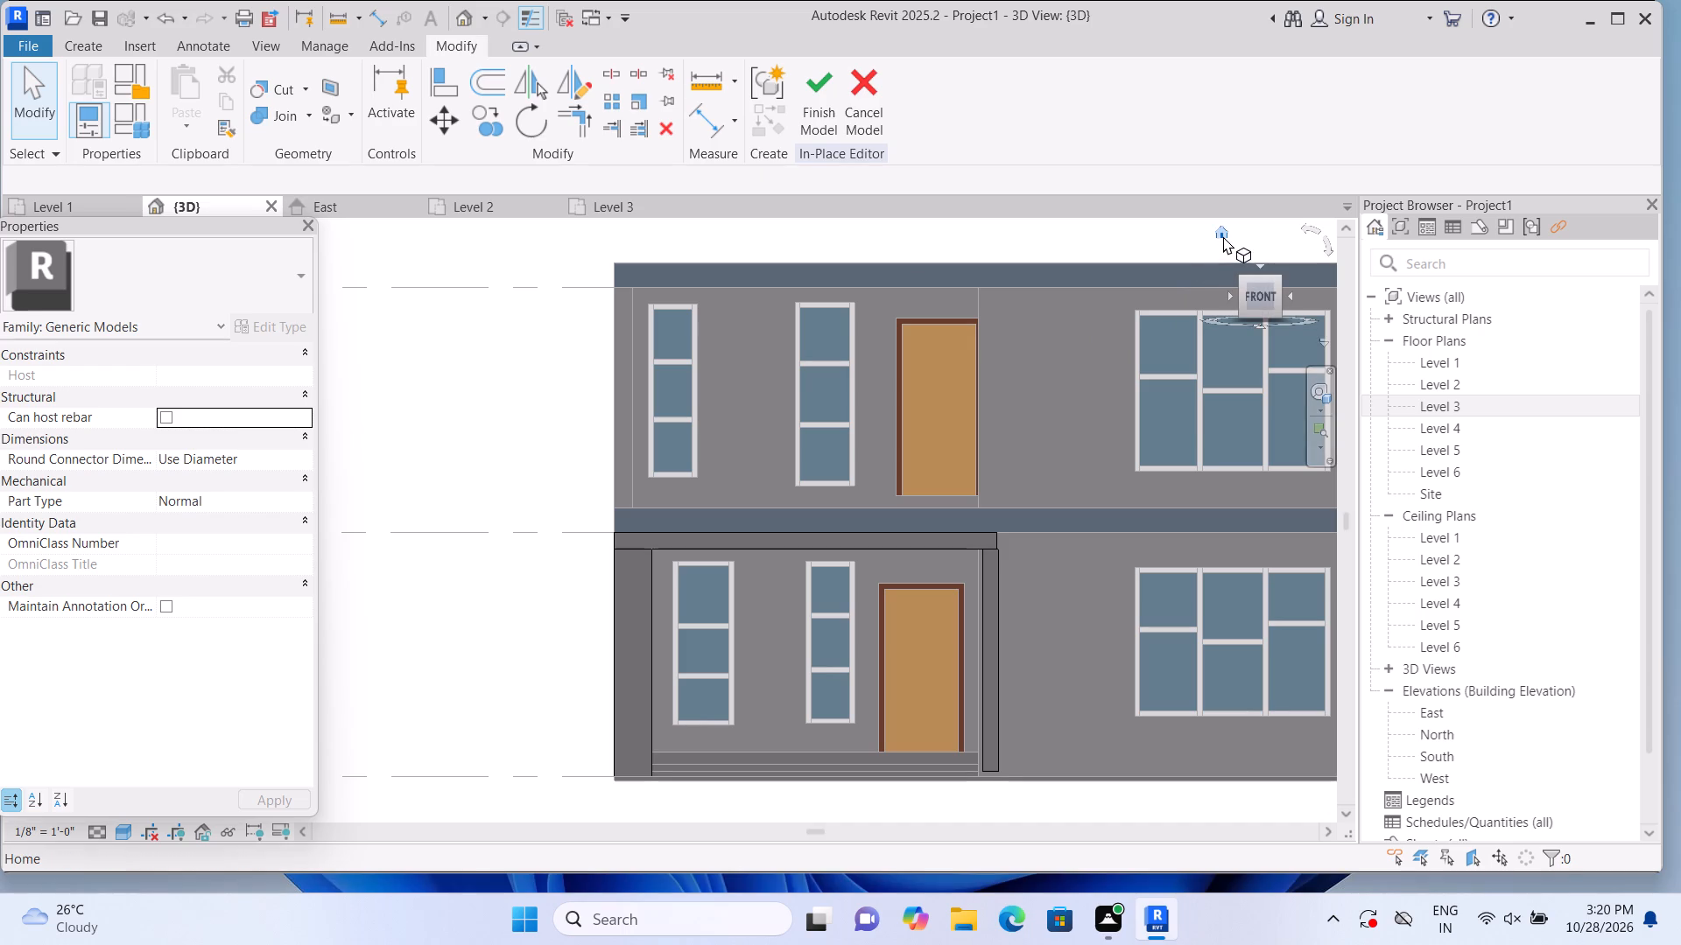
{"action": "left_click", "coordinate": [1223, 236]}
{"action": "scroll", "coordinate": [435, 556], "scroll_direction": "up", "scroll_amount": 2}
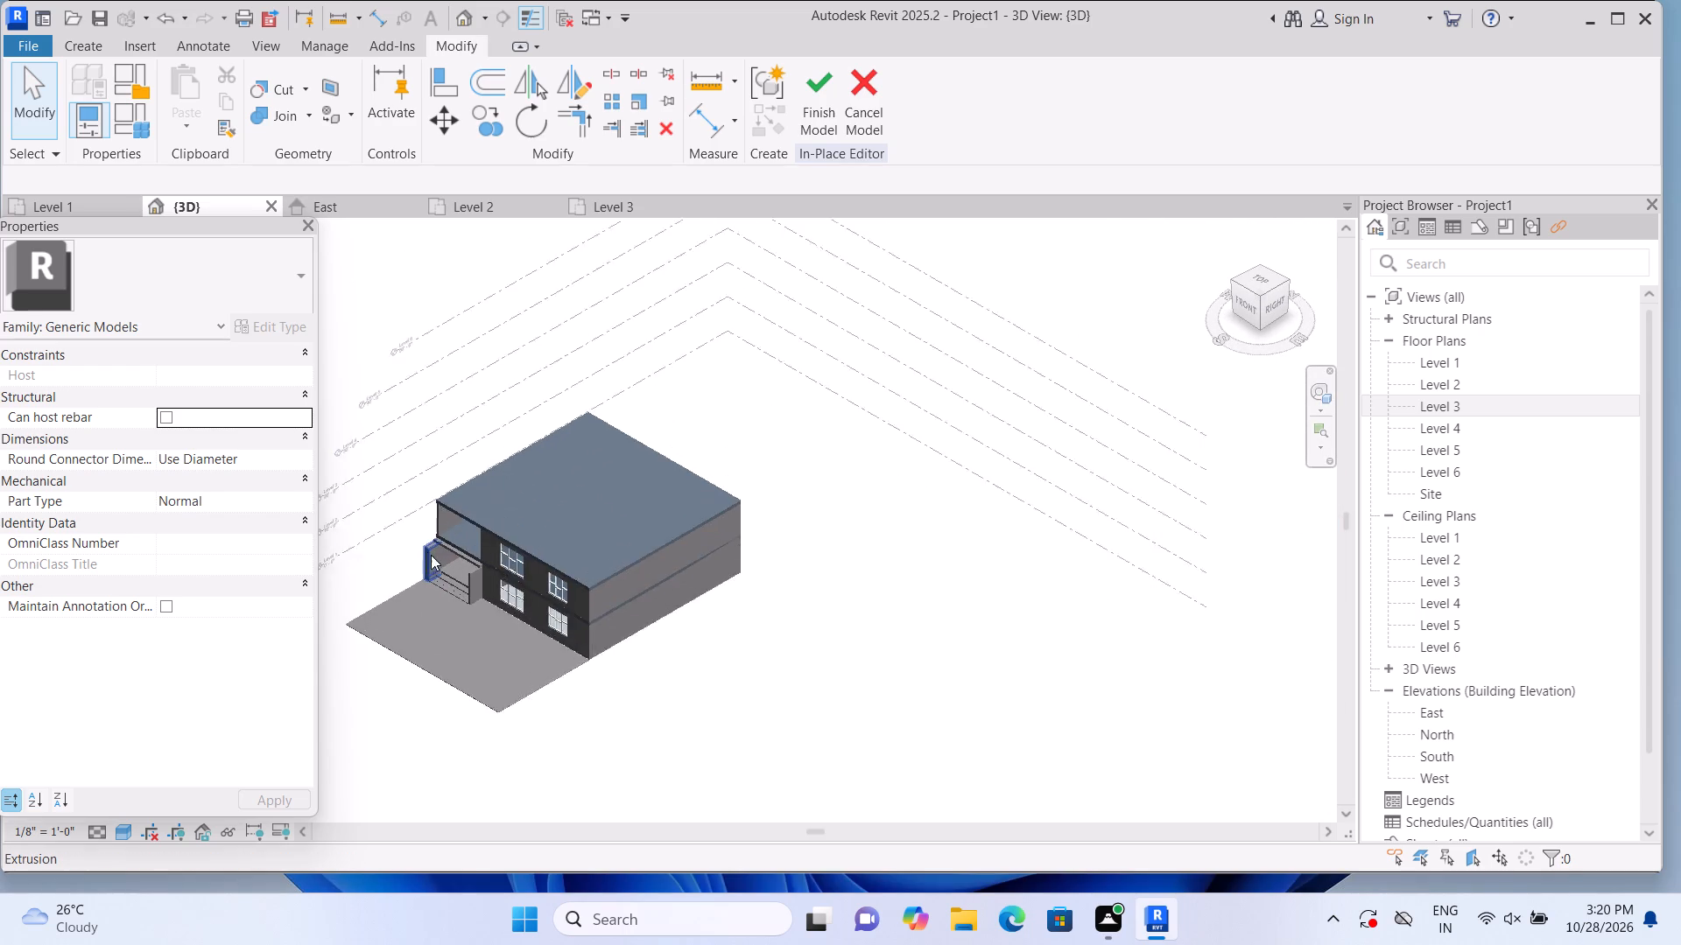
{"action": "scroll", "coordinate": [431, 555], "scroll_direction": "up", "scroll_amount": 13}
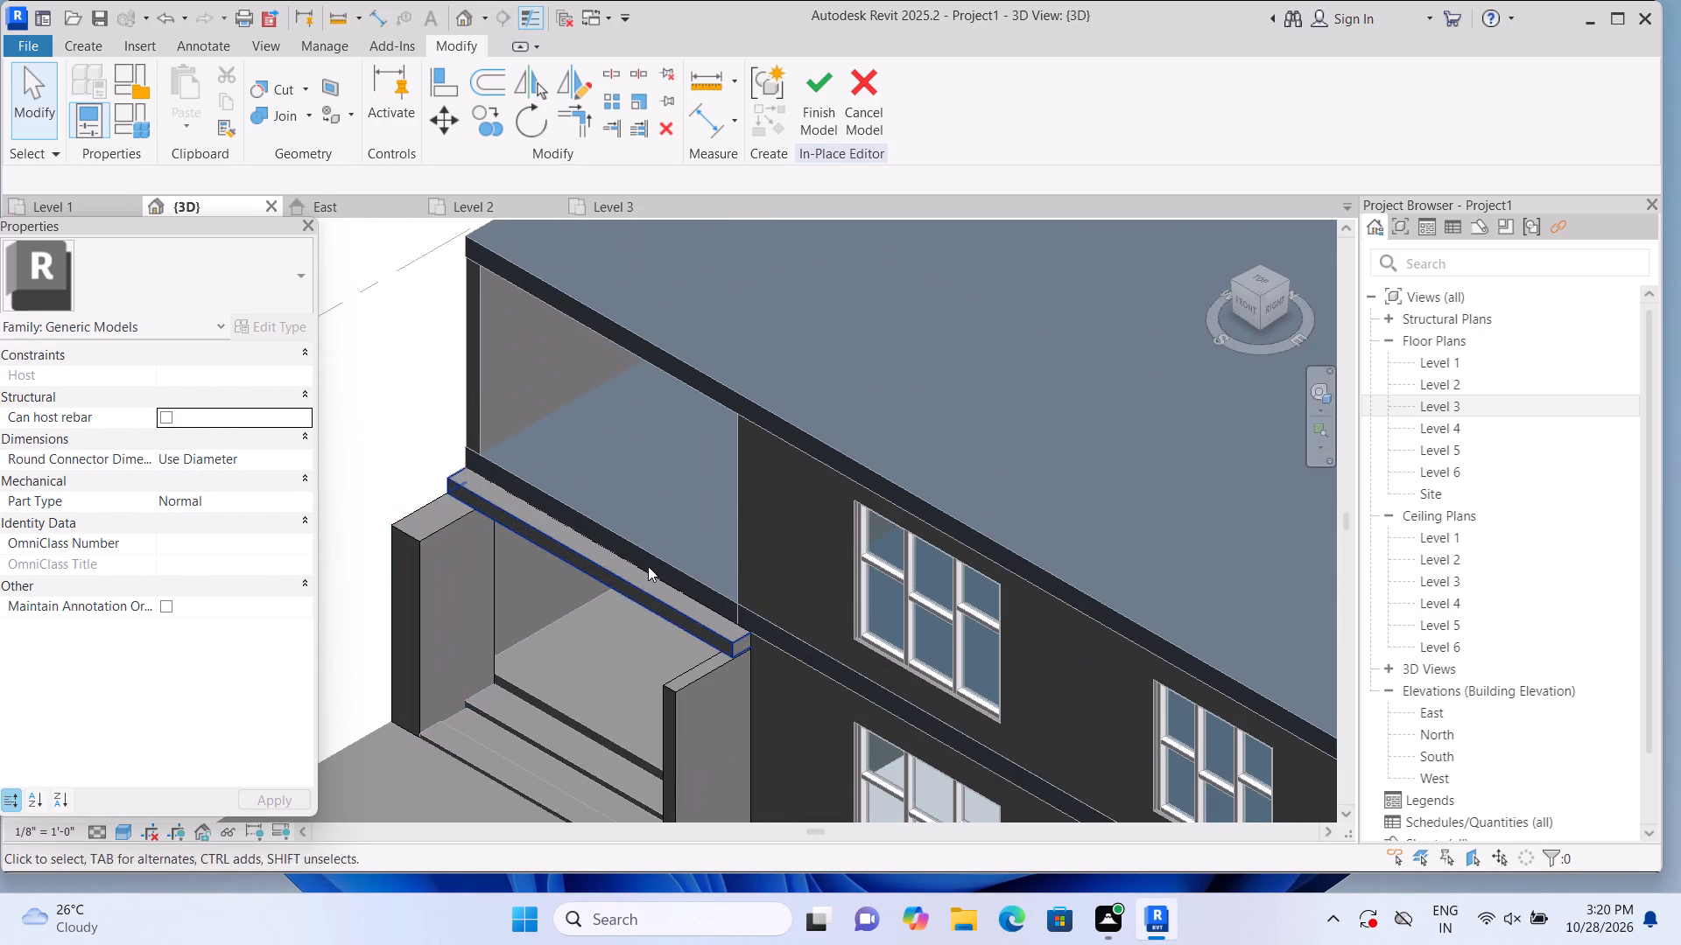
{"action": "left_click", "coordinate": [644, 582]}
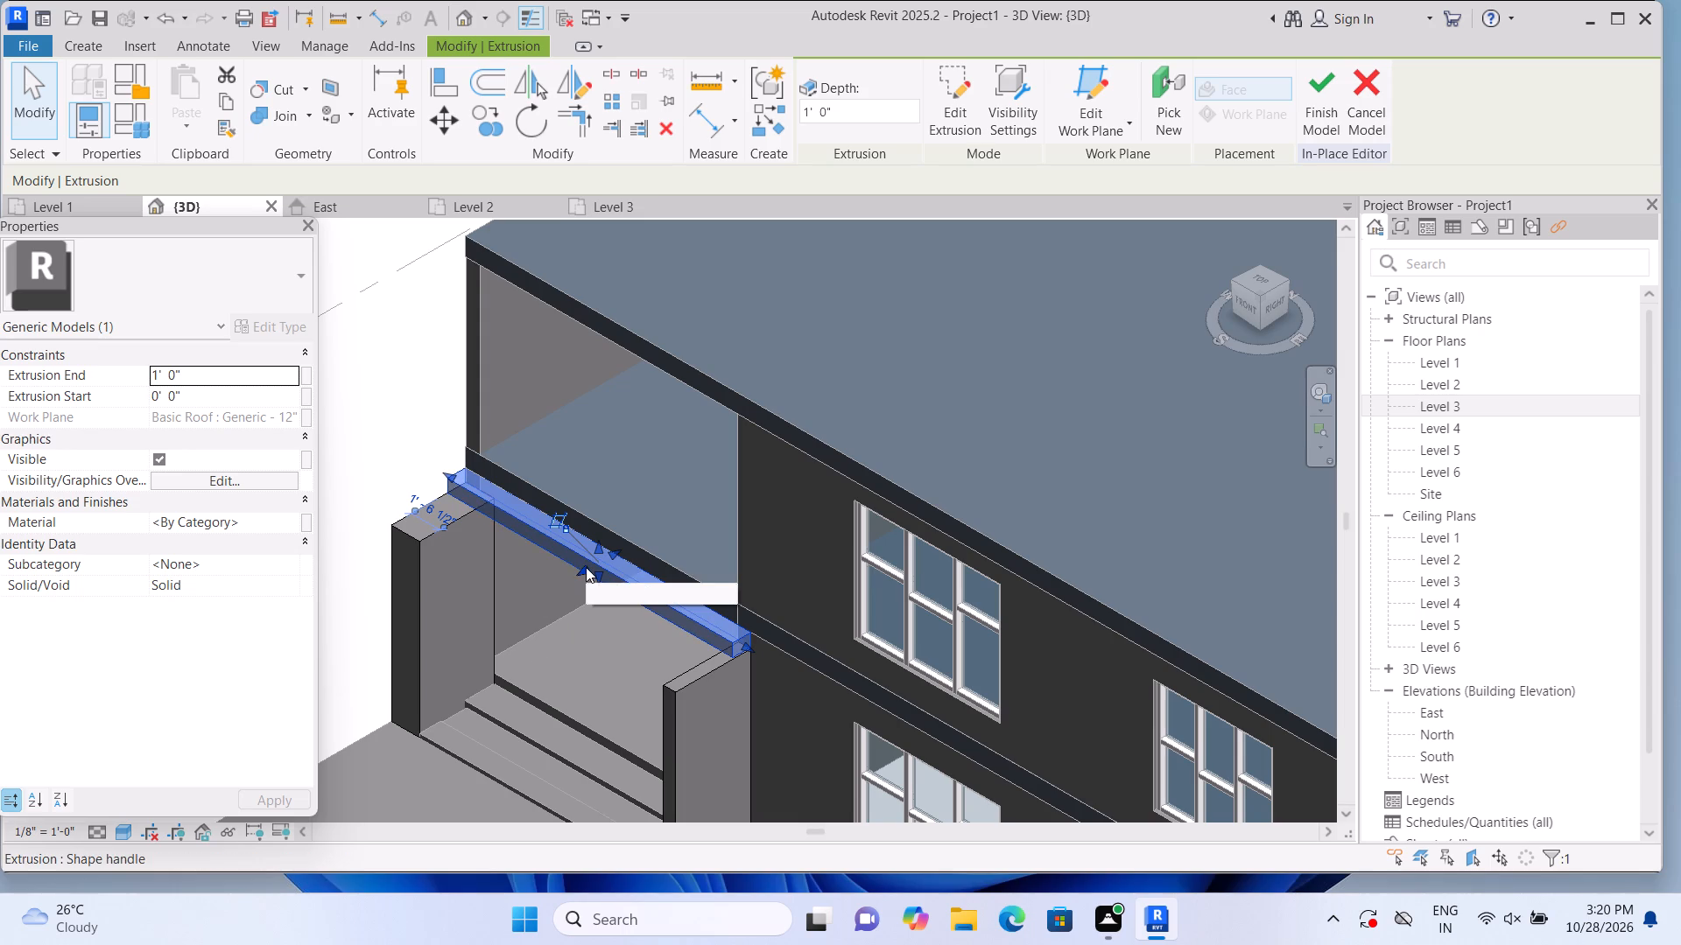
{"action": "left_click_drag", "start_coordinate": [586, 567], "coordinate": [538, 603]}
{"action": "left_click", "coordinate": [370, 421]}
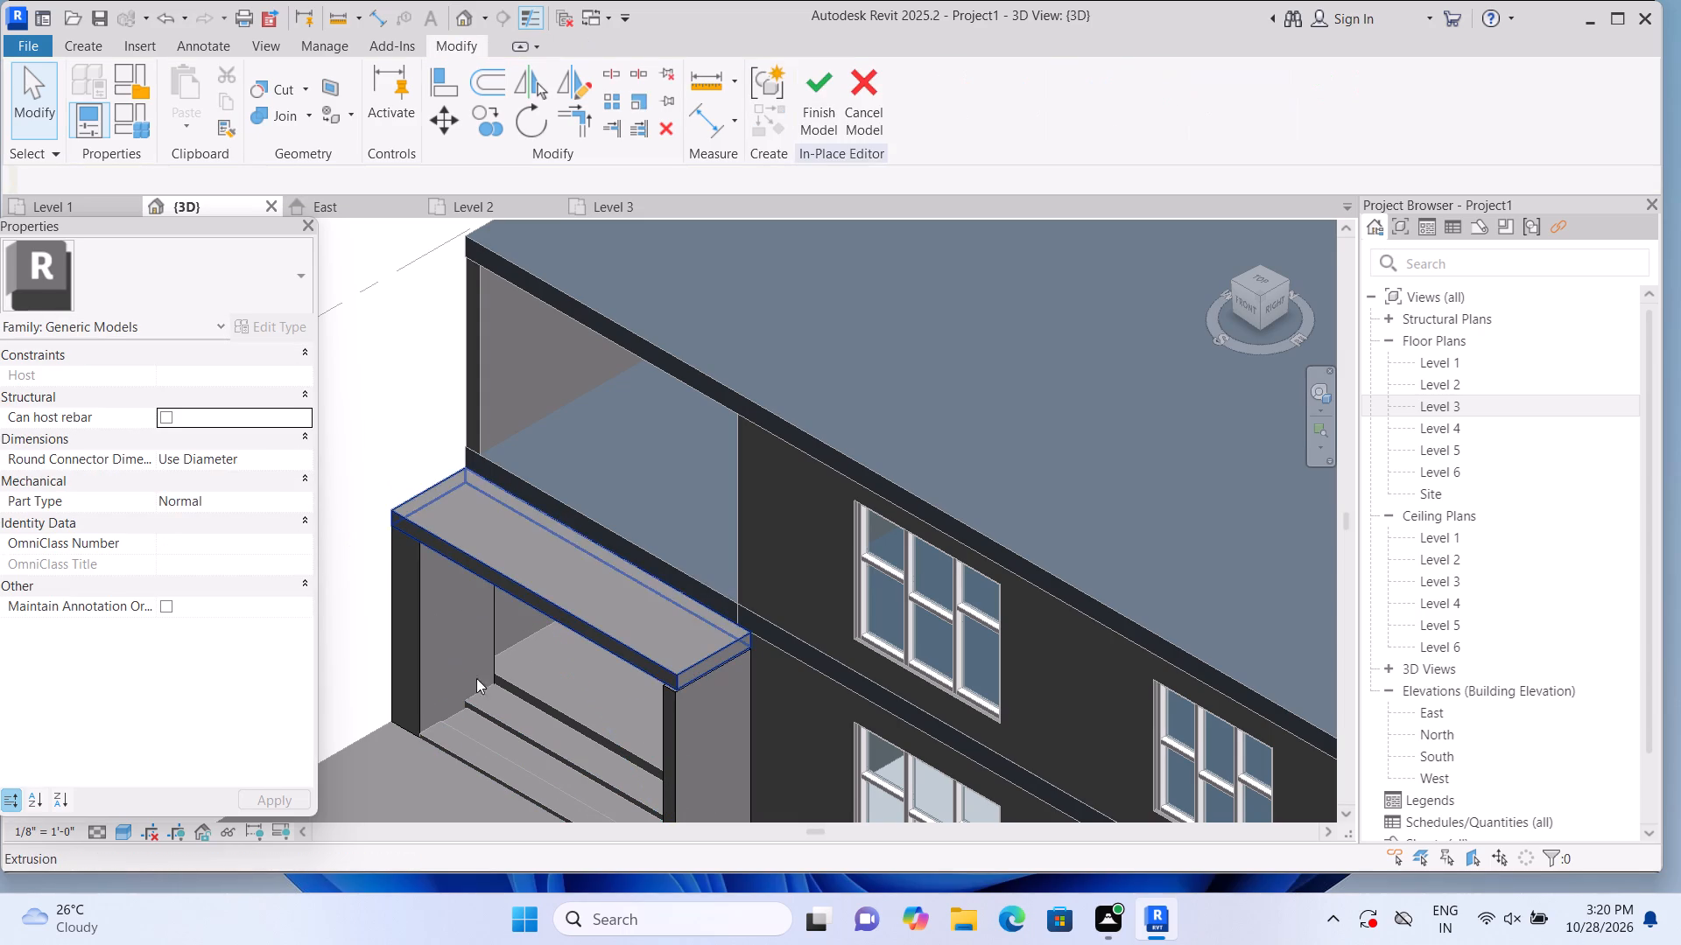
Pull the outer face of the side wall beside the entrance door in line with the canopy's end.
{"action": "scroll", "coordinate": [674, 719], "scroll_direction": "up", "scroll_amount": 3}
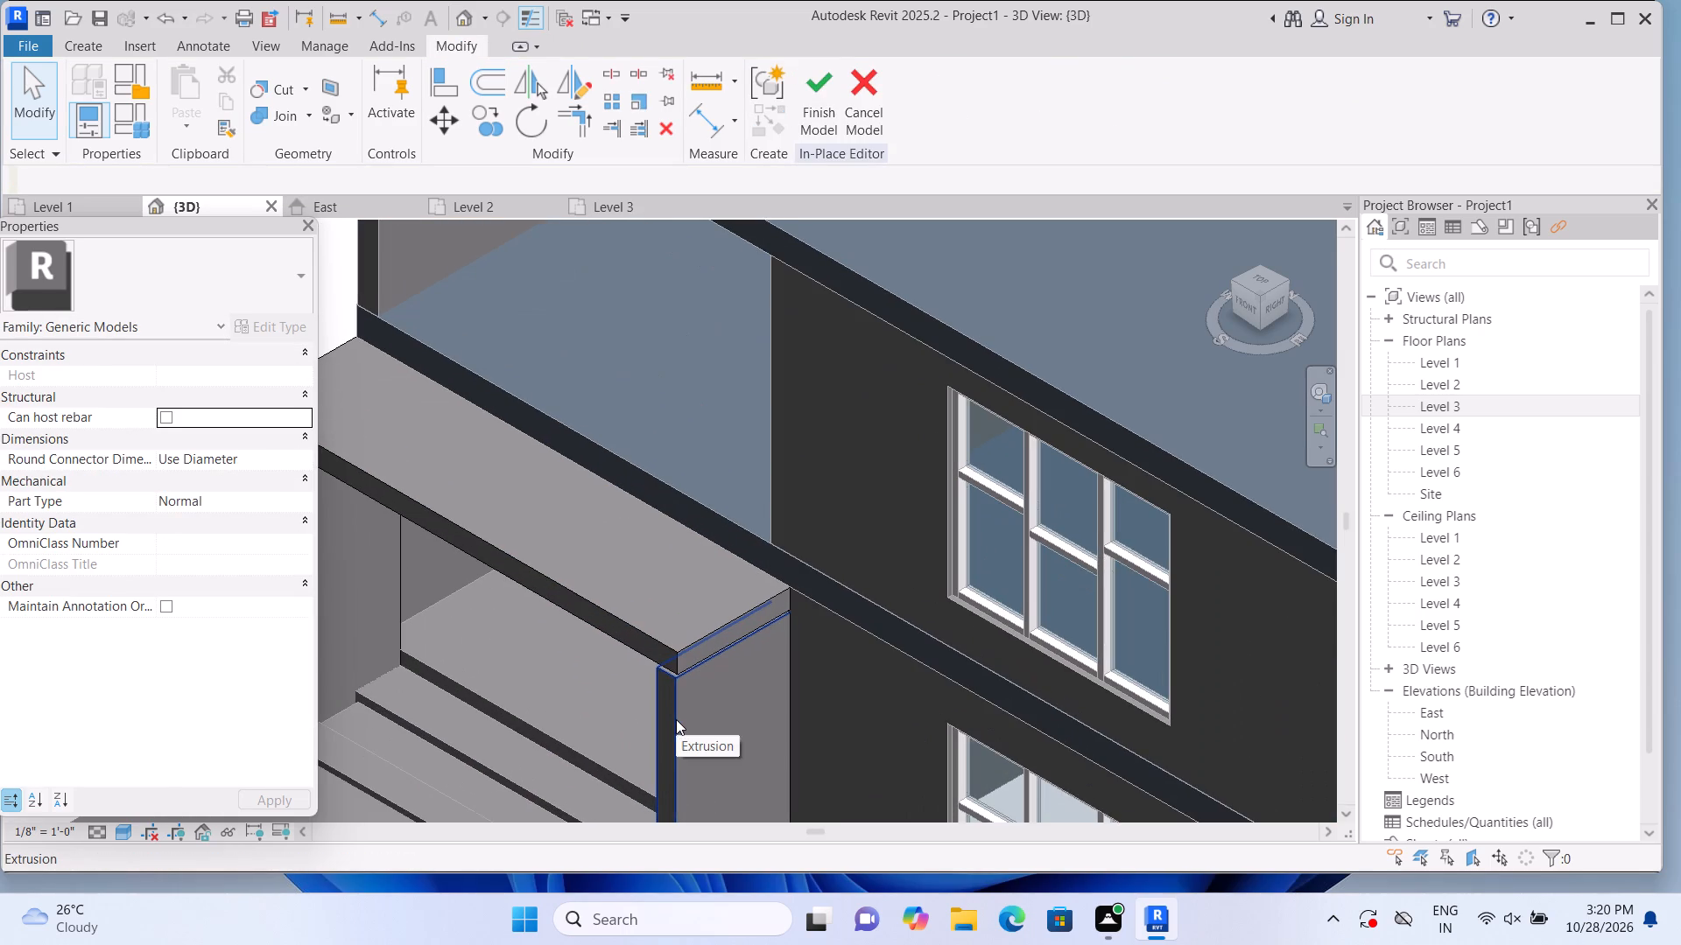
{"action": "left_click", "coordinate": [676, 719]}
{"action": "middle_click_drag", "start_coordinate": [638, 752], "coordinate": [638, 637]}
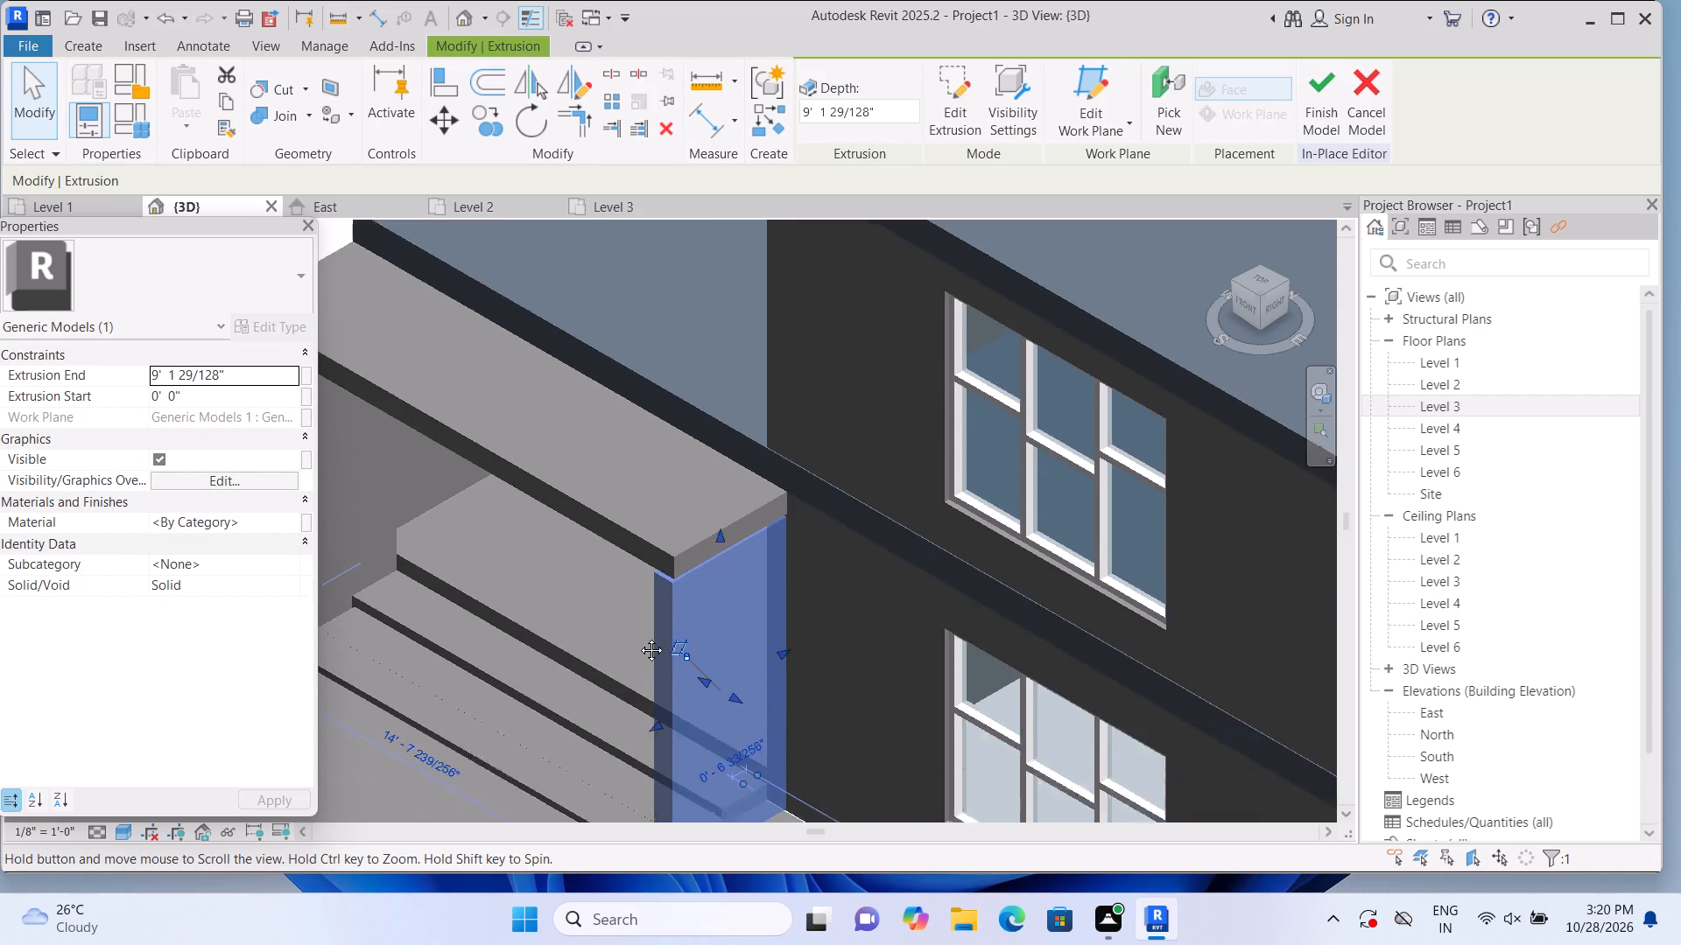
{"action": "middle_click_drag", "start_coordinate": [638, 637], "coordinate": [643, 617]}
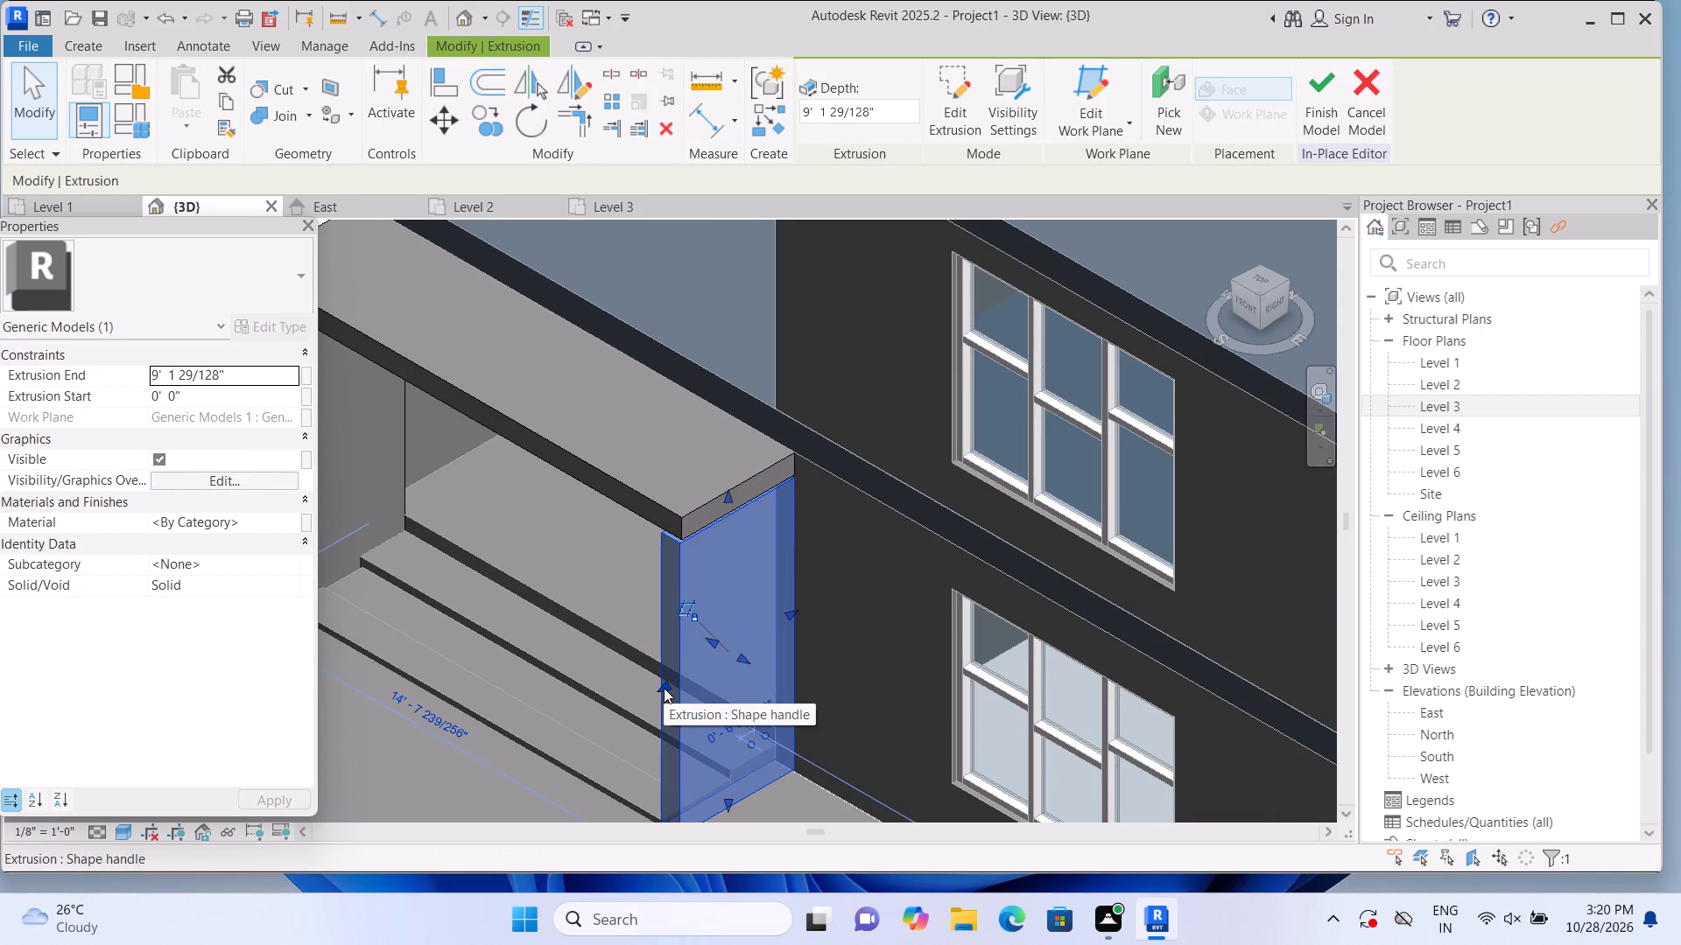
{"action": "left_click", "coordinate": [1248, 311]}
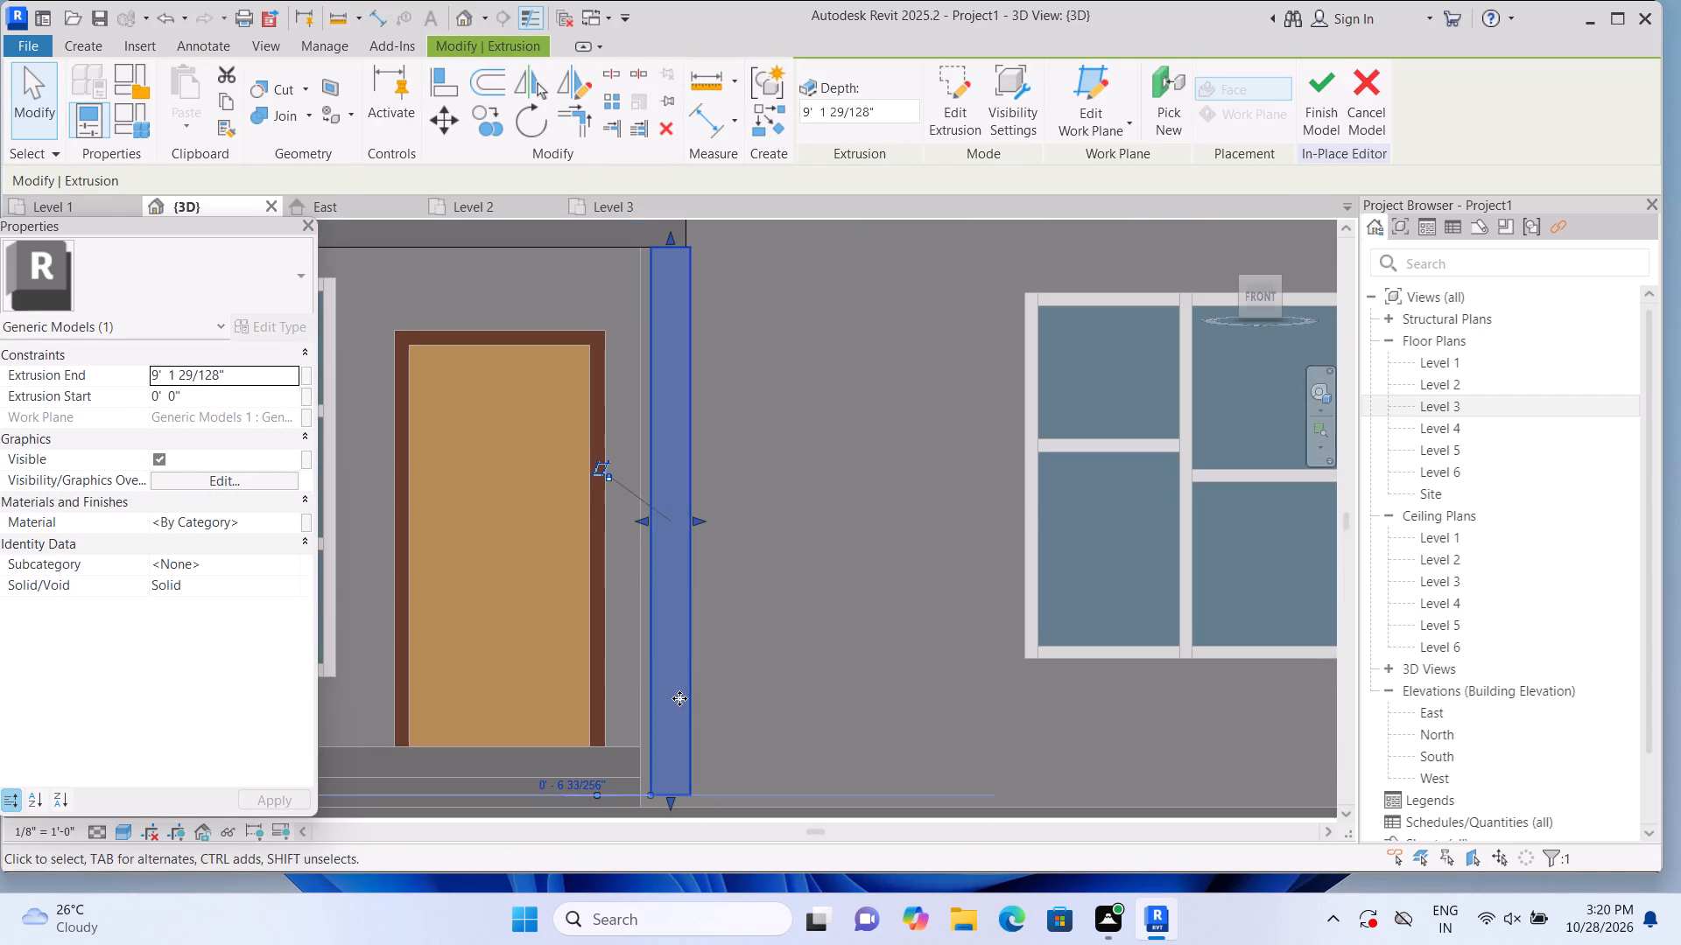
{"action": "scroll", "coordinate": [699, 679], "scroll_direction": "down", "scroll_amount": 2}
{"action": "scroll", "coordinate": [697, 446], "scroll_direction": "up", "scroll_amount": 1}
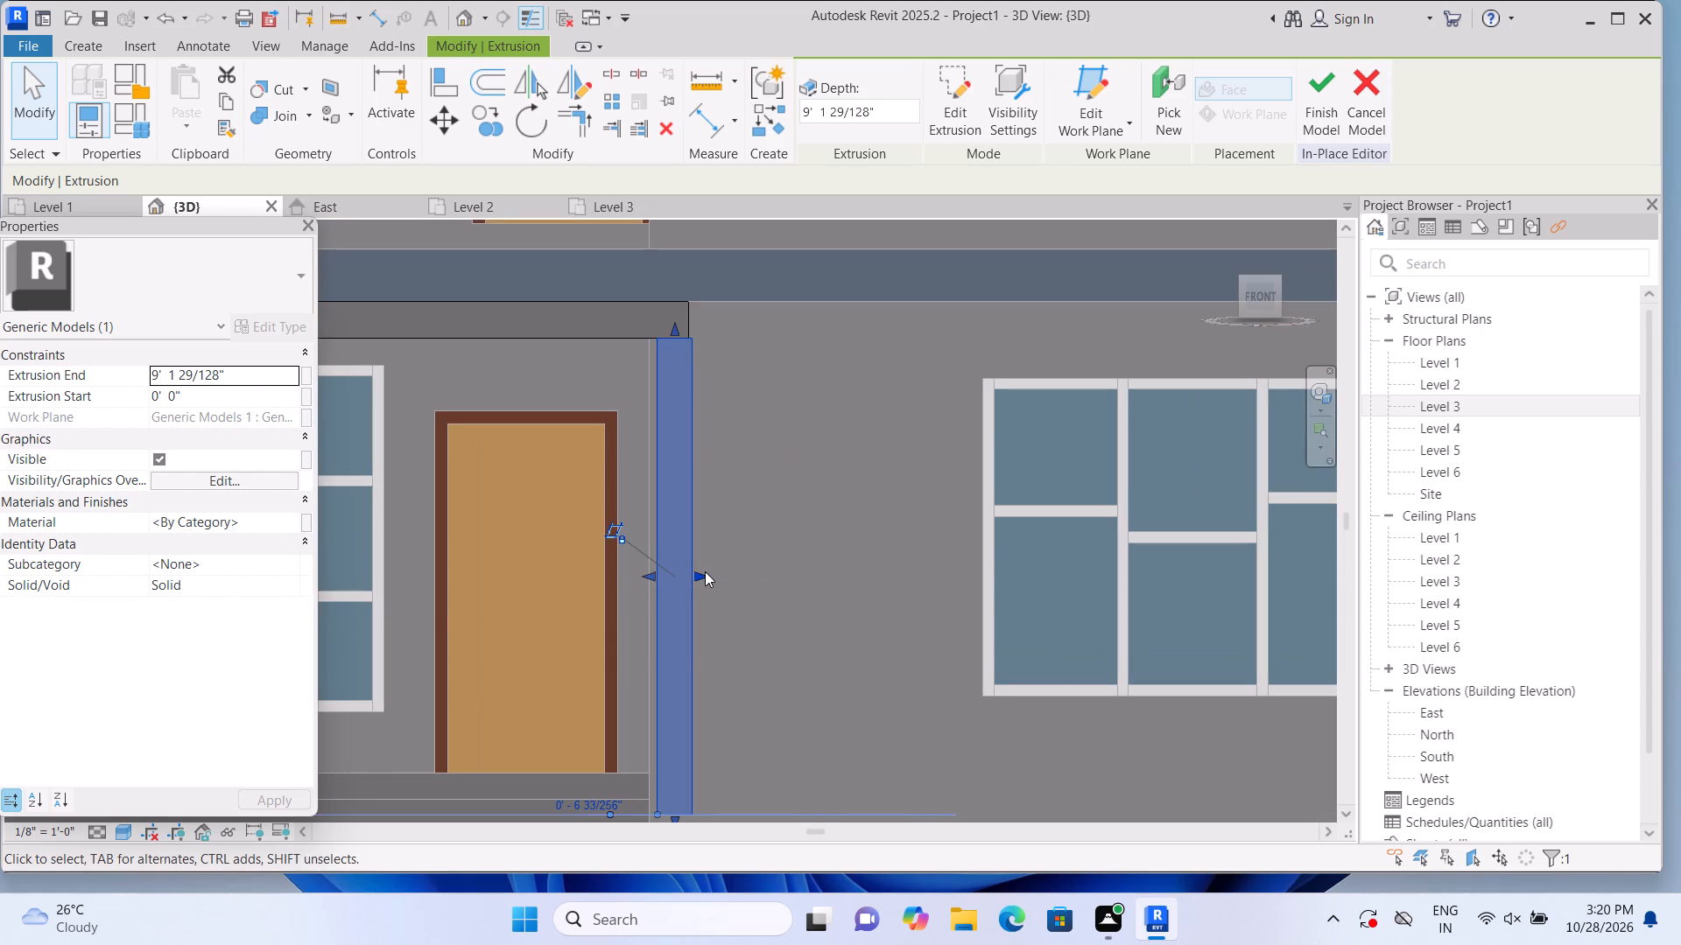
{"action": "left_click", "coordinate": [700, 576]}
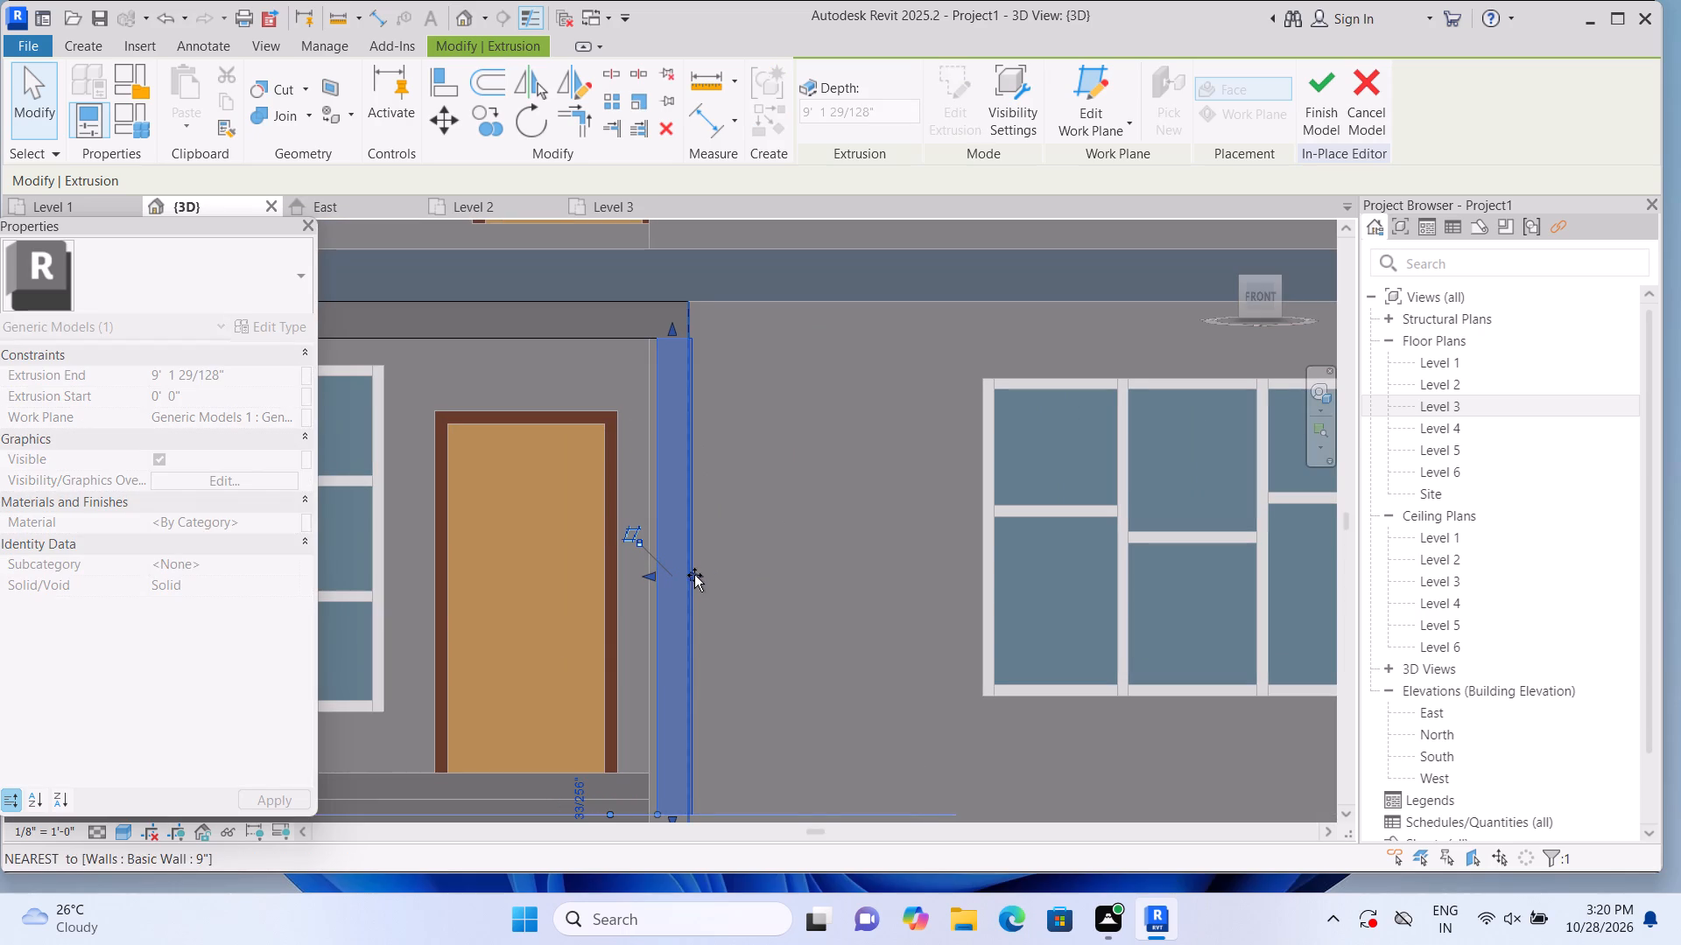
{"action": "left_click", "coordinate": [756, 568]}
Narrow the side wall at the building's corner by moving its outer face inward from the canopy's end.
{"action": "scroll", "coordinate": [759, 567], "scroll_direction": "down", "scroll_amount": 4}
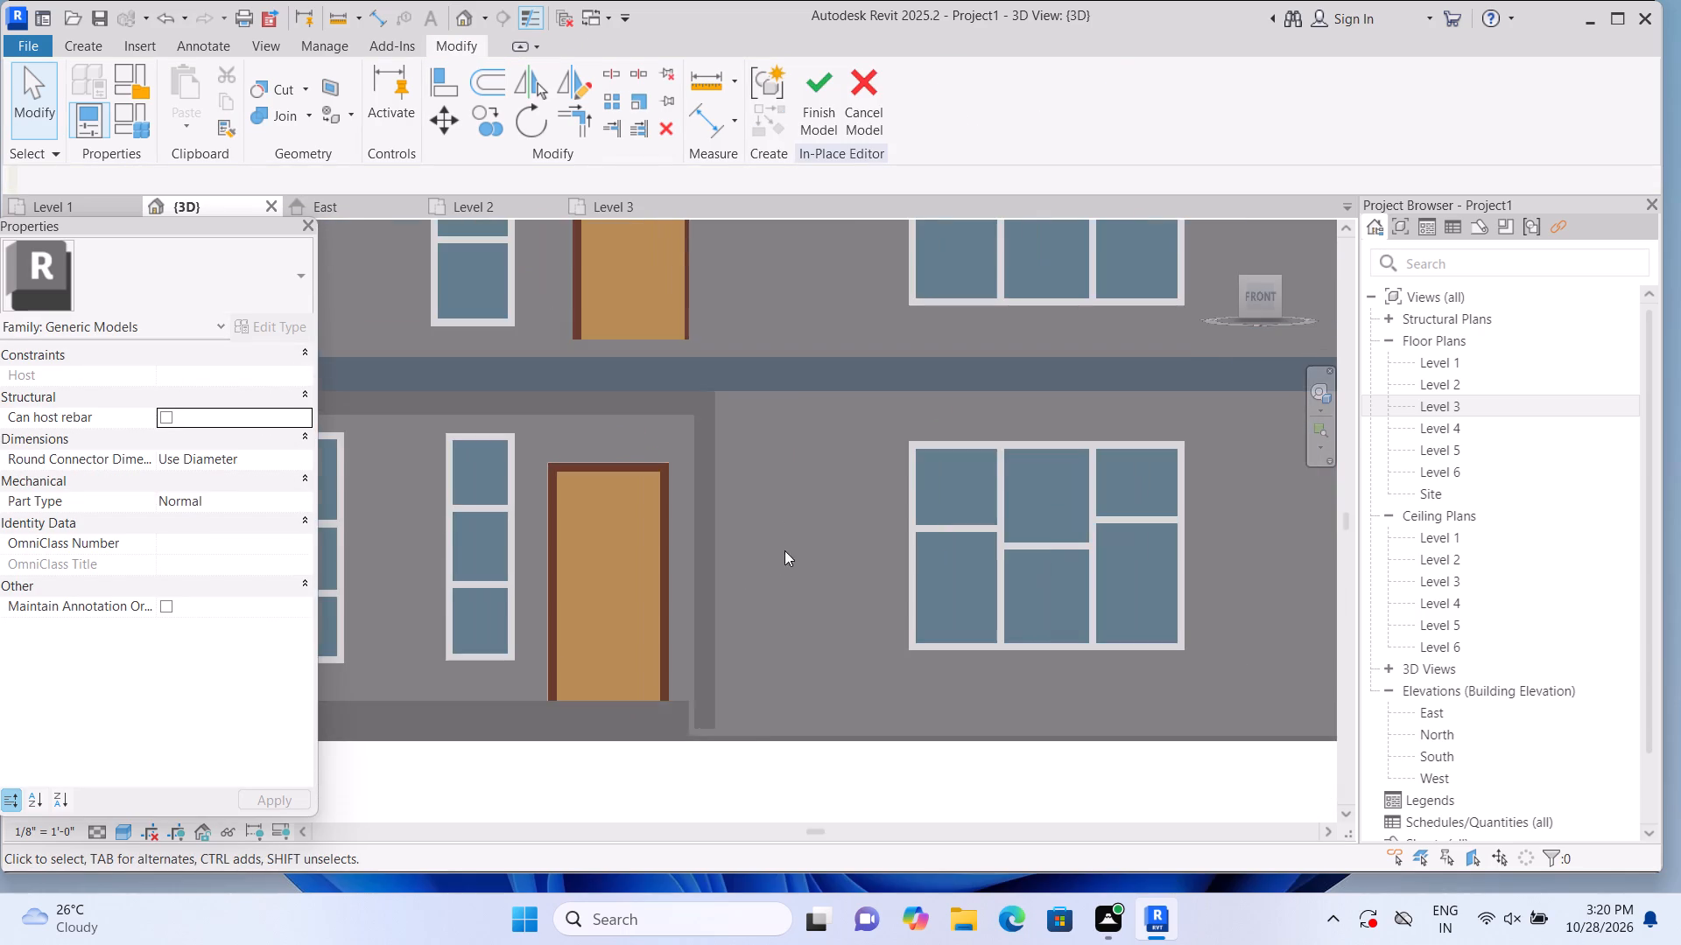
{"action": "scroll", "coordinate": [770, 556], "scroll_direction": "down", "scroll_amount": 1}
{"action": "middle_click_drag", "start_coordinate": [381, 734], "coordinate": [619, 771]}
{"action": "scroll", "coordinate": [577, 715], "scroll_direction": "up", "scroll_amount": 3}
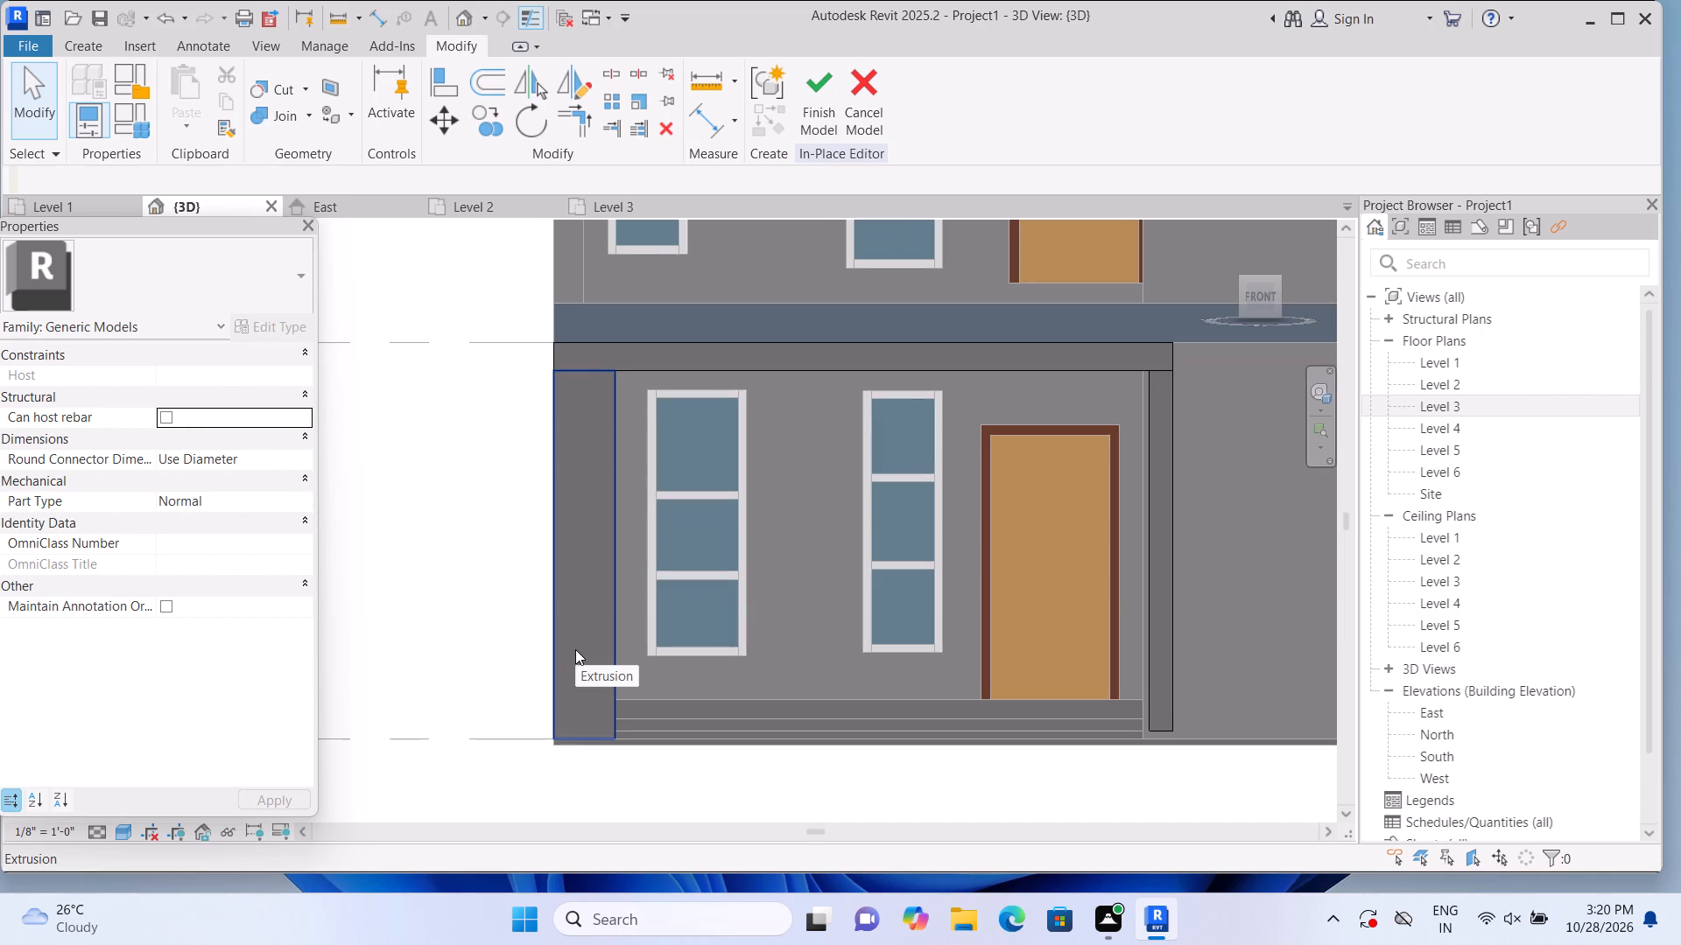
{"action": "scroll", "coordinate": [575, 649], "scroll_direction": "up", "scroll_amount": 2}
{"action": "left_click", "coordinate": [559, 638]}
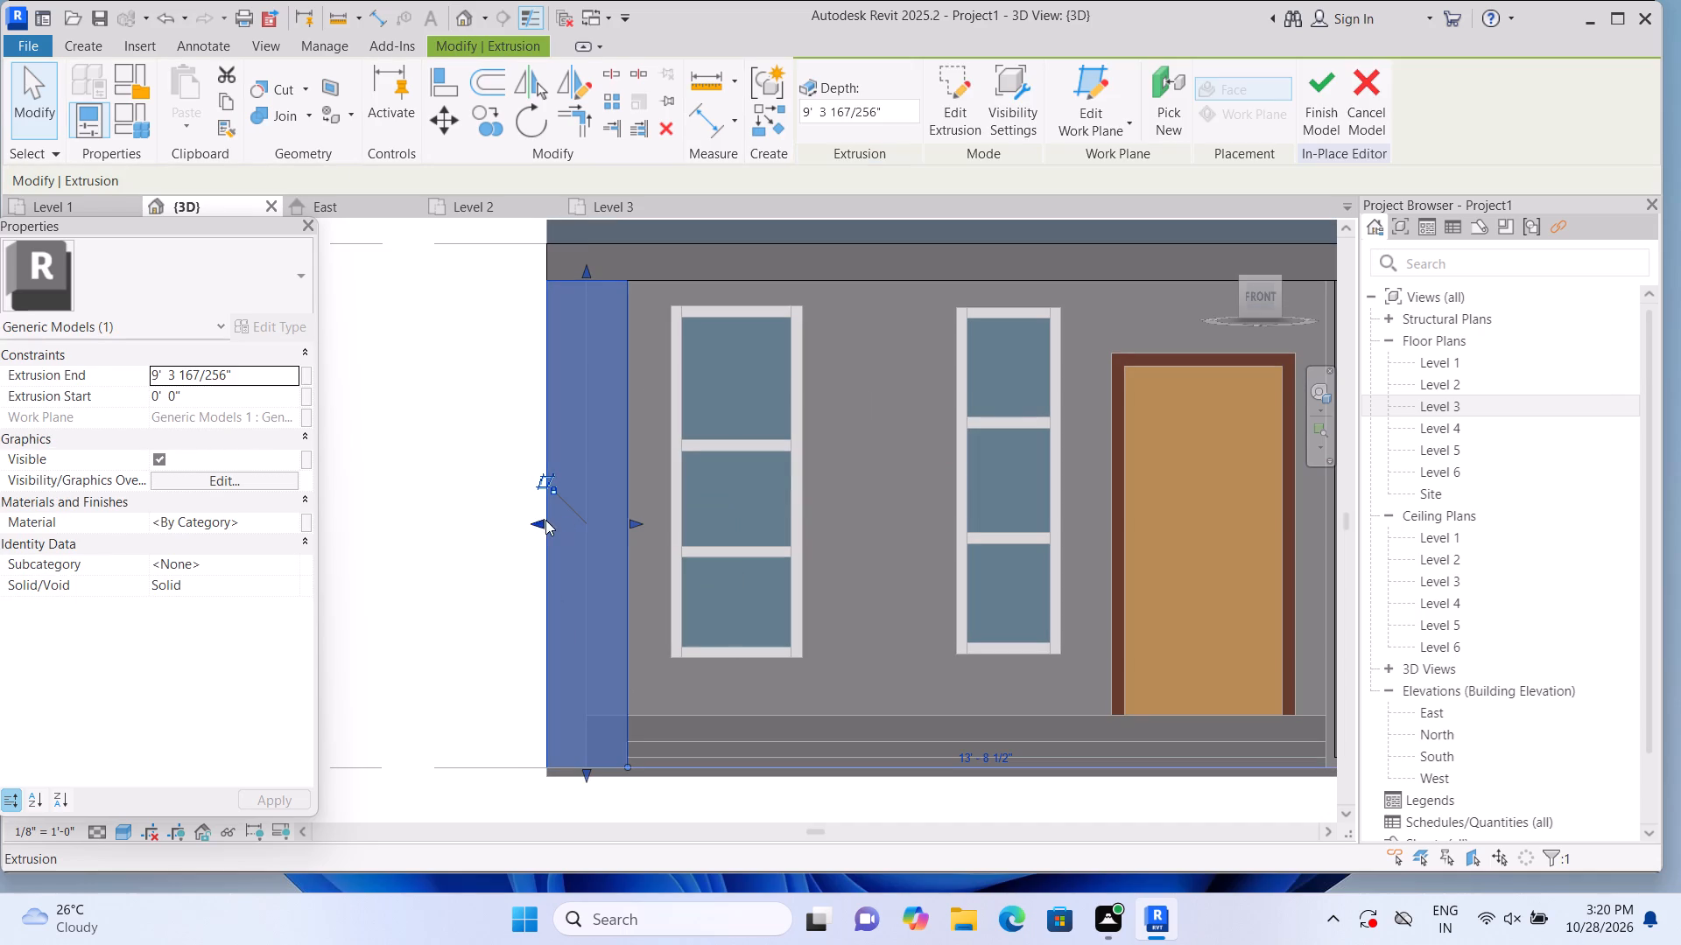
{"action": "left_click_drag", "start_coordinate": [537, 519], "coordinate": [563, 525]}
{"action": "left_click", "coordinate": [563, 525]}
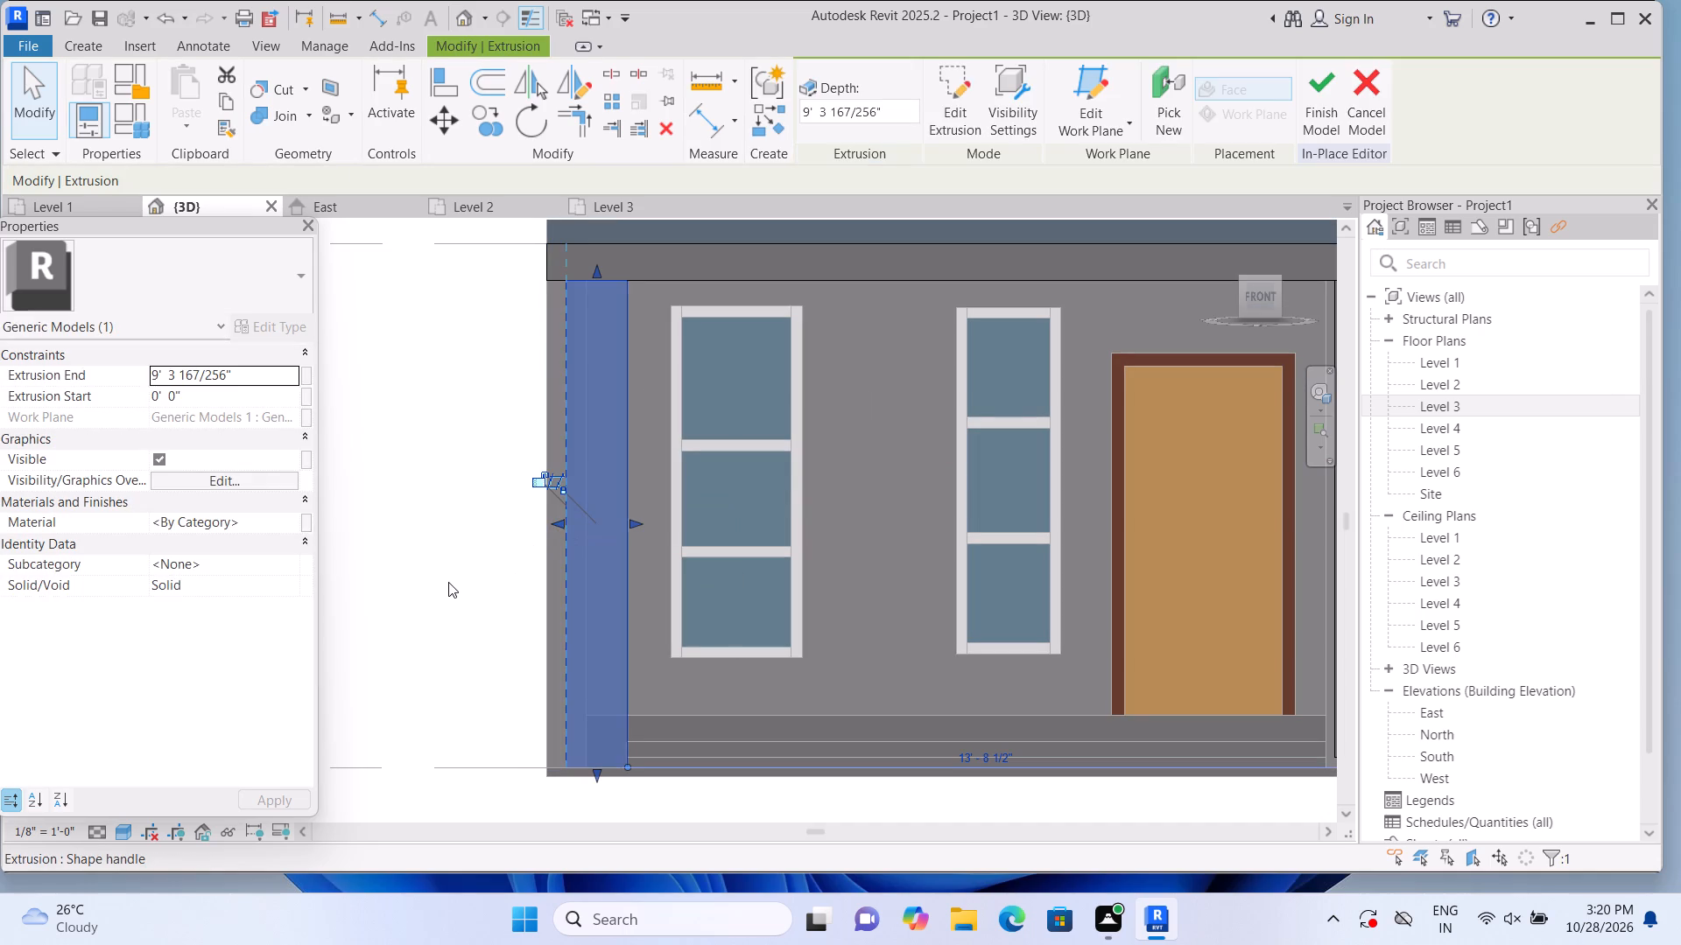
{"action": "left_click", "coordinate": [447, 584]}
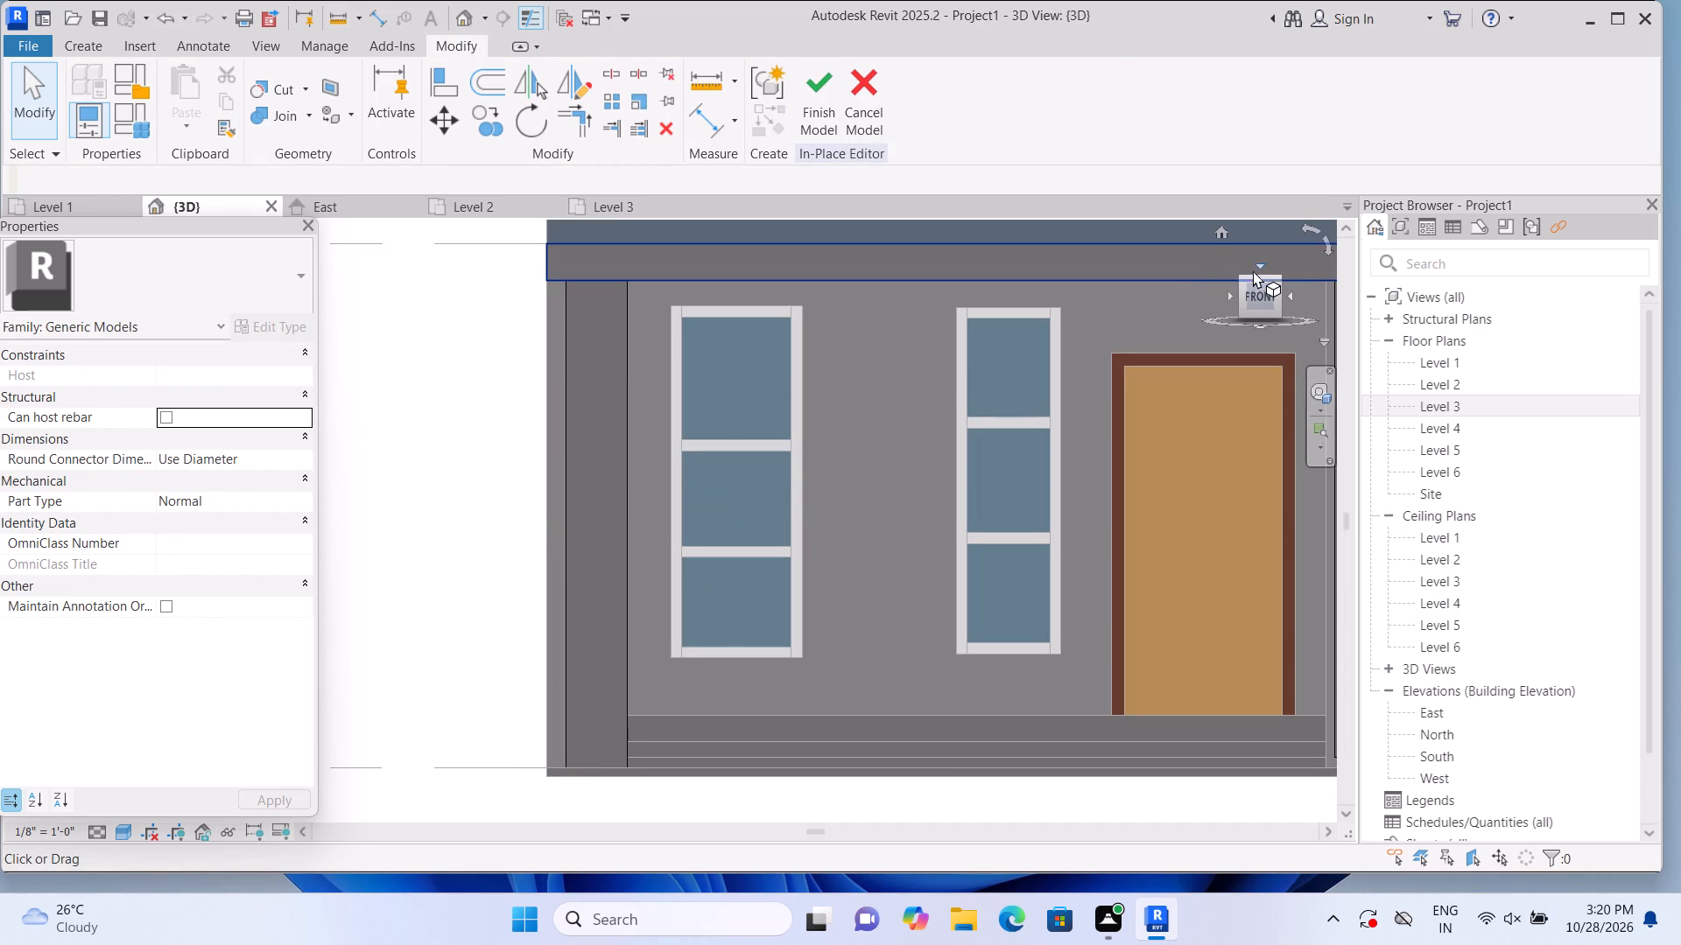
{"action": "left_click", "coordinate": [1223, 235]}
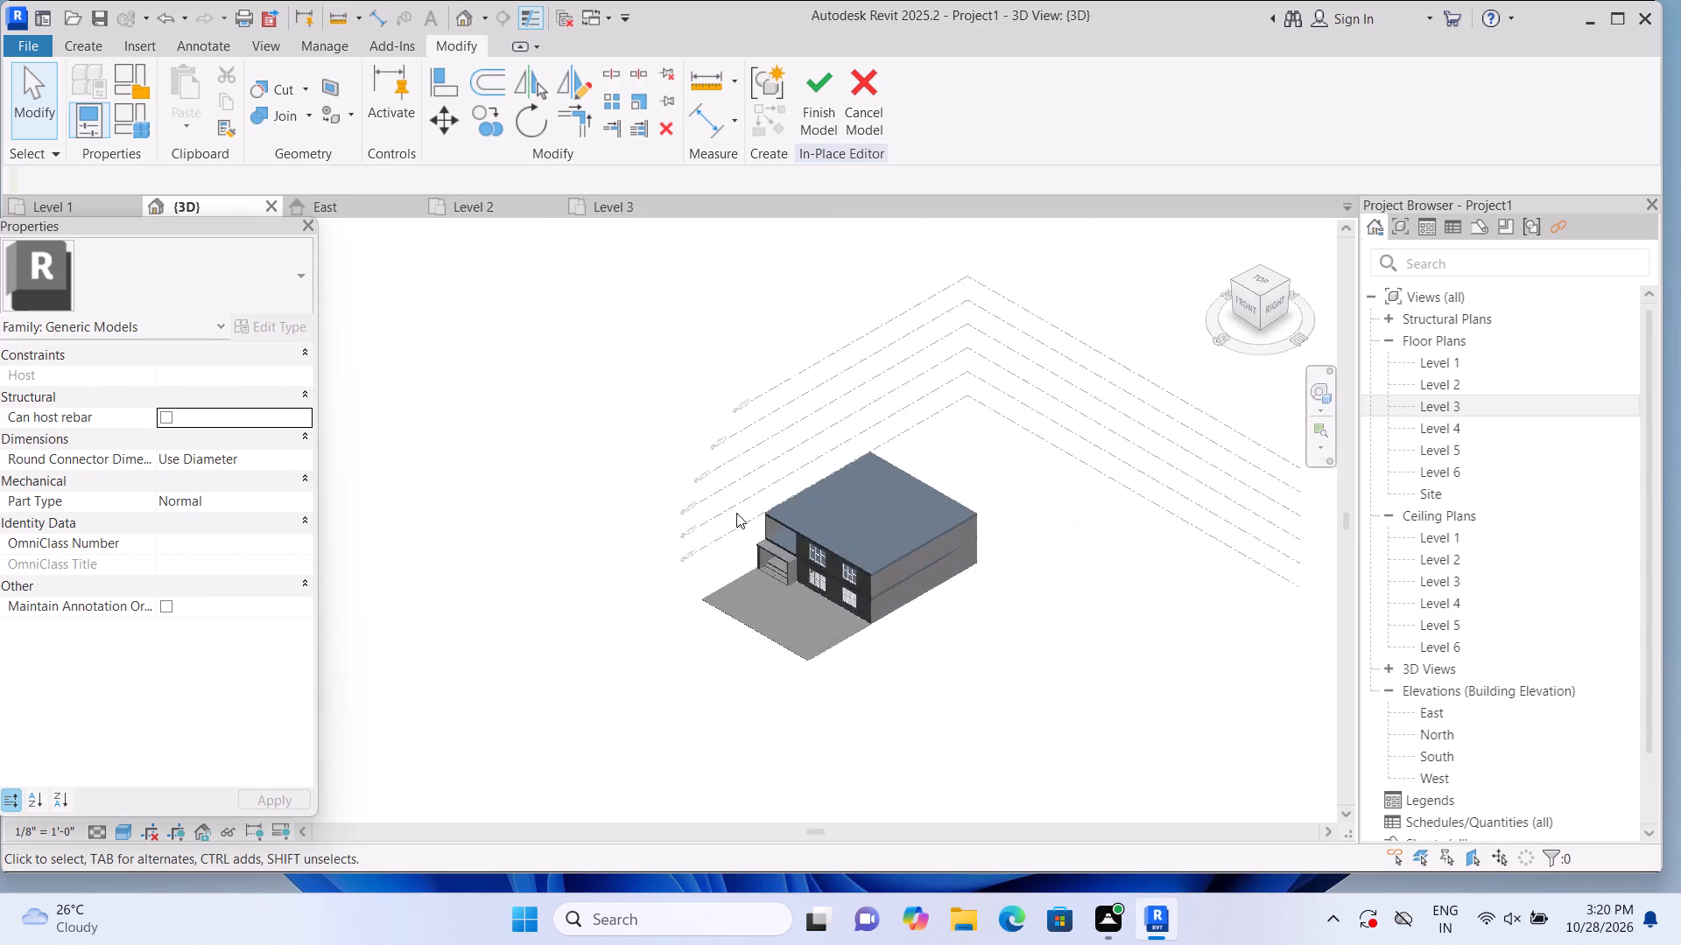
Examine the entrance porch, its steps and the paved area in front of the building from several angles.
{"action": "scroll", "coordinate": [383, 560], "scroll_direction": "up", "scroll_amount": 10}
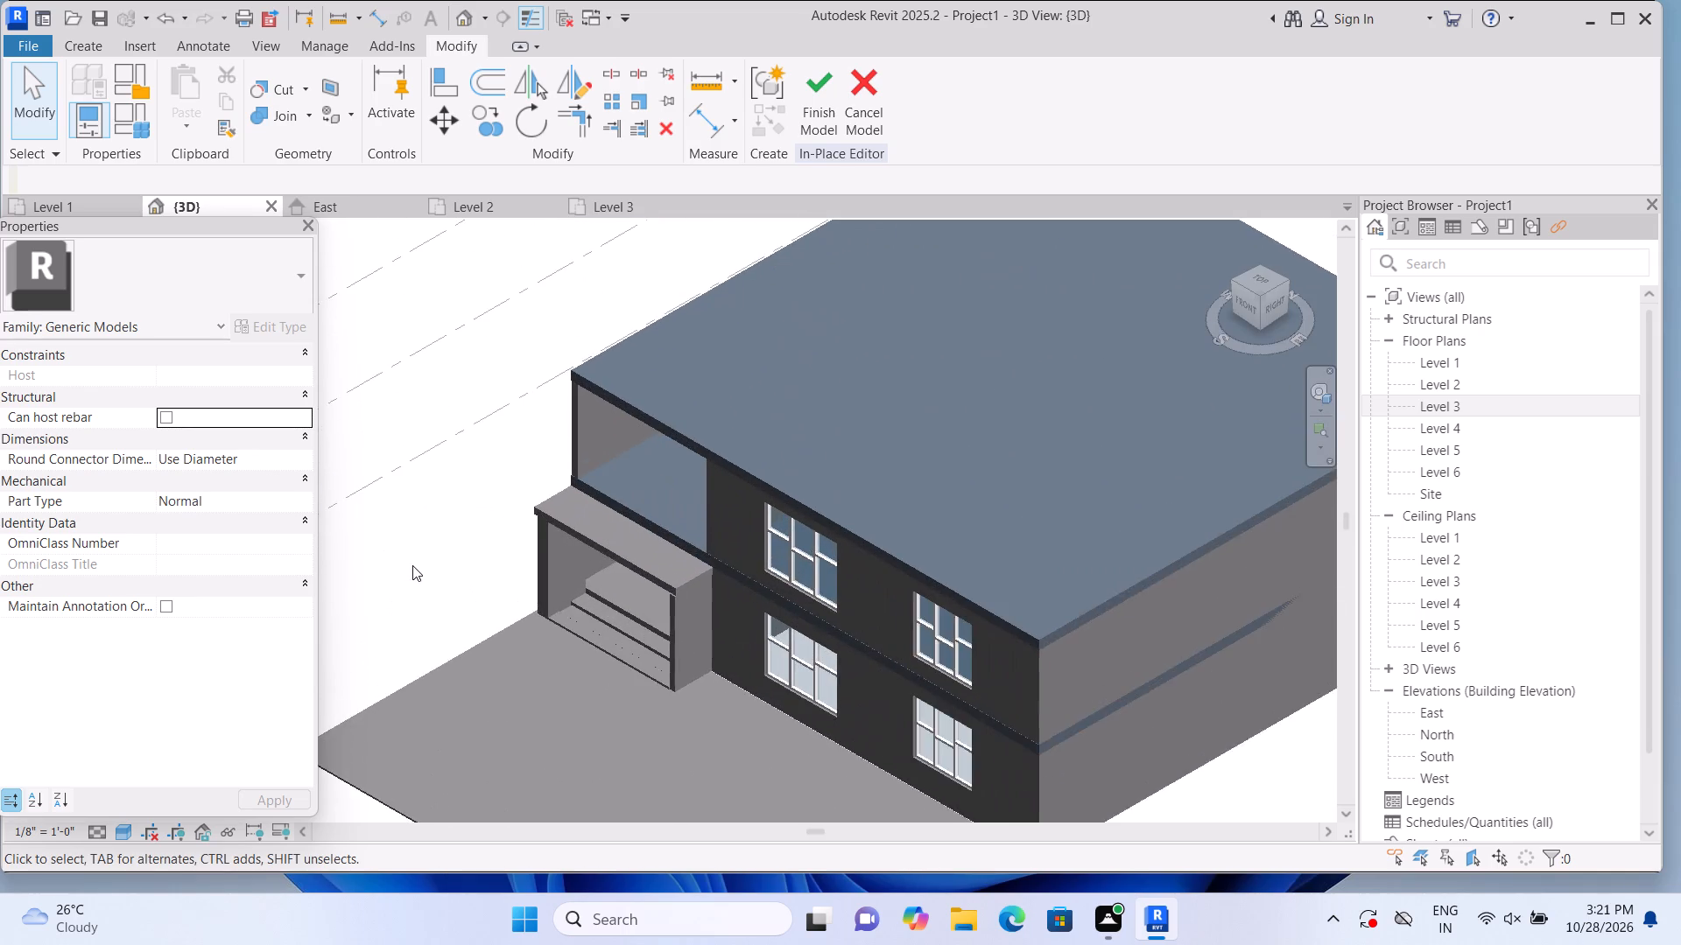
{"action": "scroll", "coordinate": [412, 565], "scroll_direction": "up", "scroll_amount": 2}
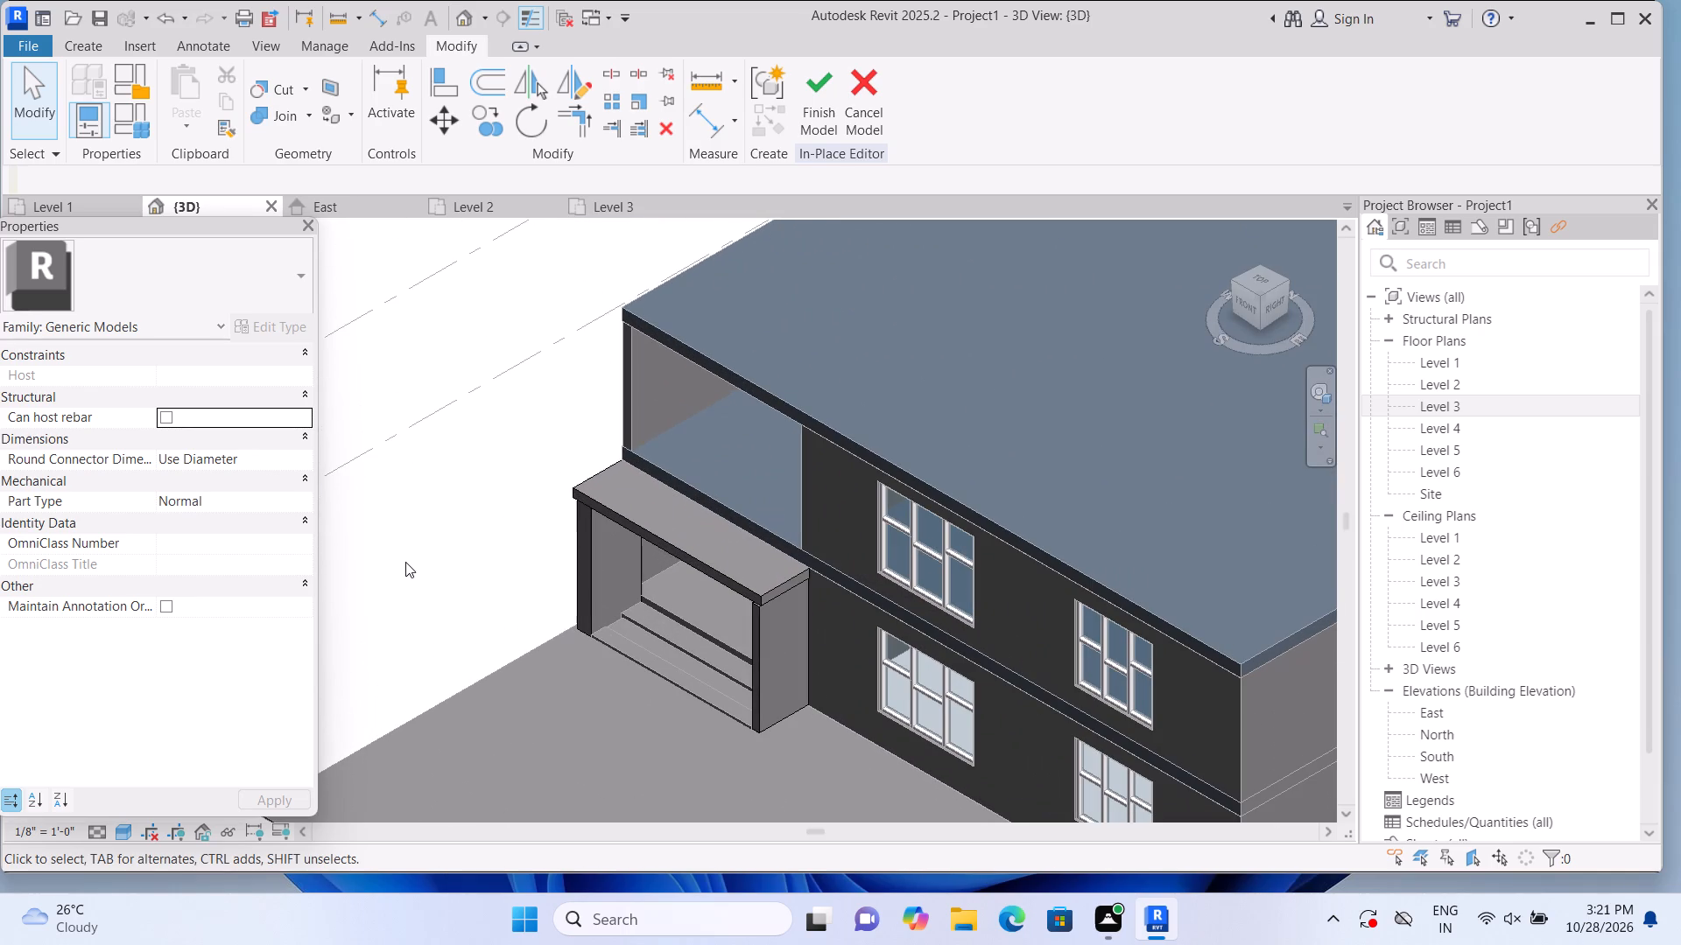
{"action": "middle_click_drag", "start_coordinate": [379, 544], "coordinate": [529, 584], "text": "shift"}
{"action": "middle_click_drag", "start_coordinate": [524, 556], "coordinate": [643, 93]}
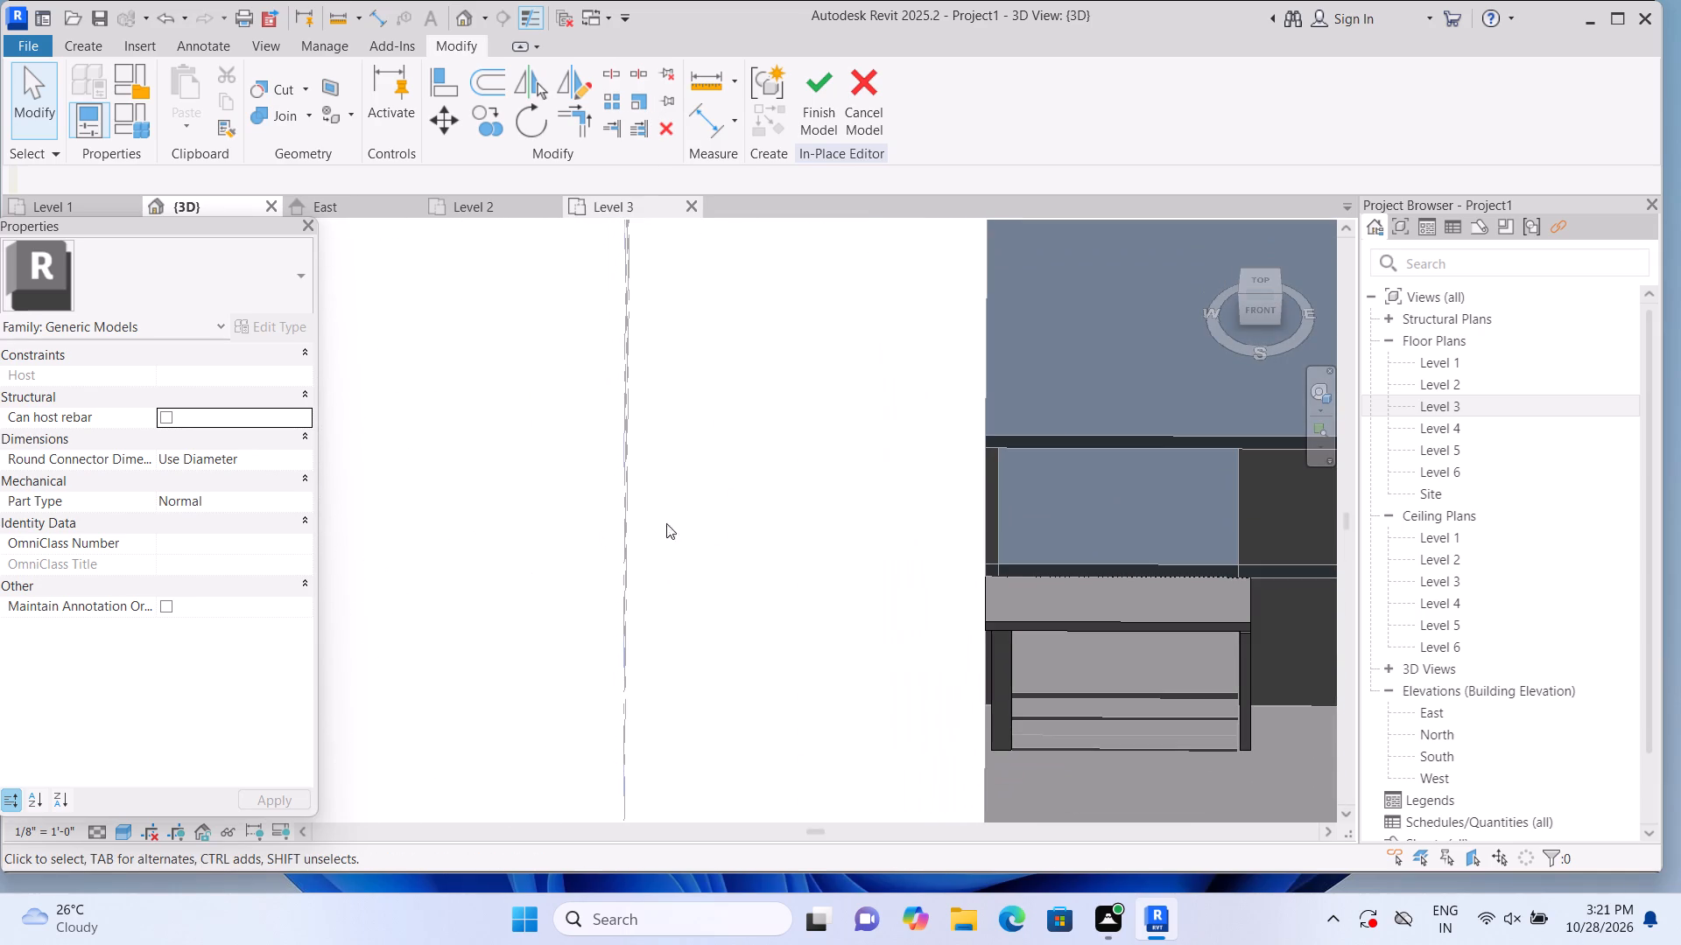
{"action": "middle_click_drag", "start_coordinate": [704, 696], "coordinate": [576, 661], "text": "shift"}
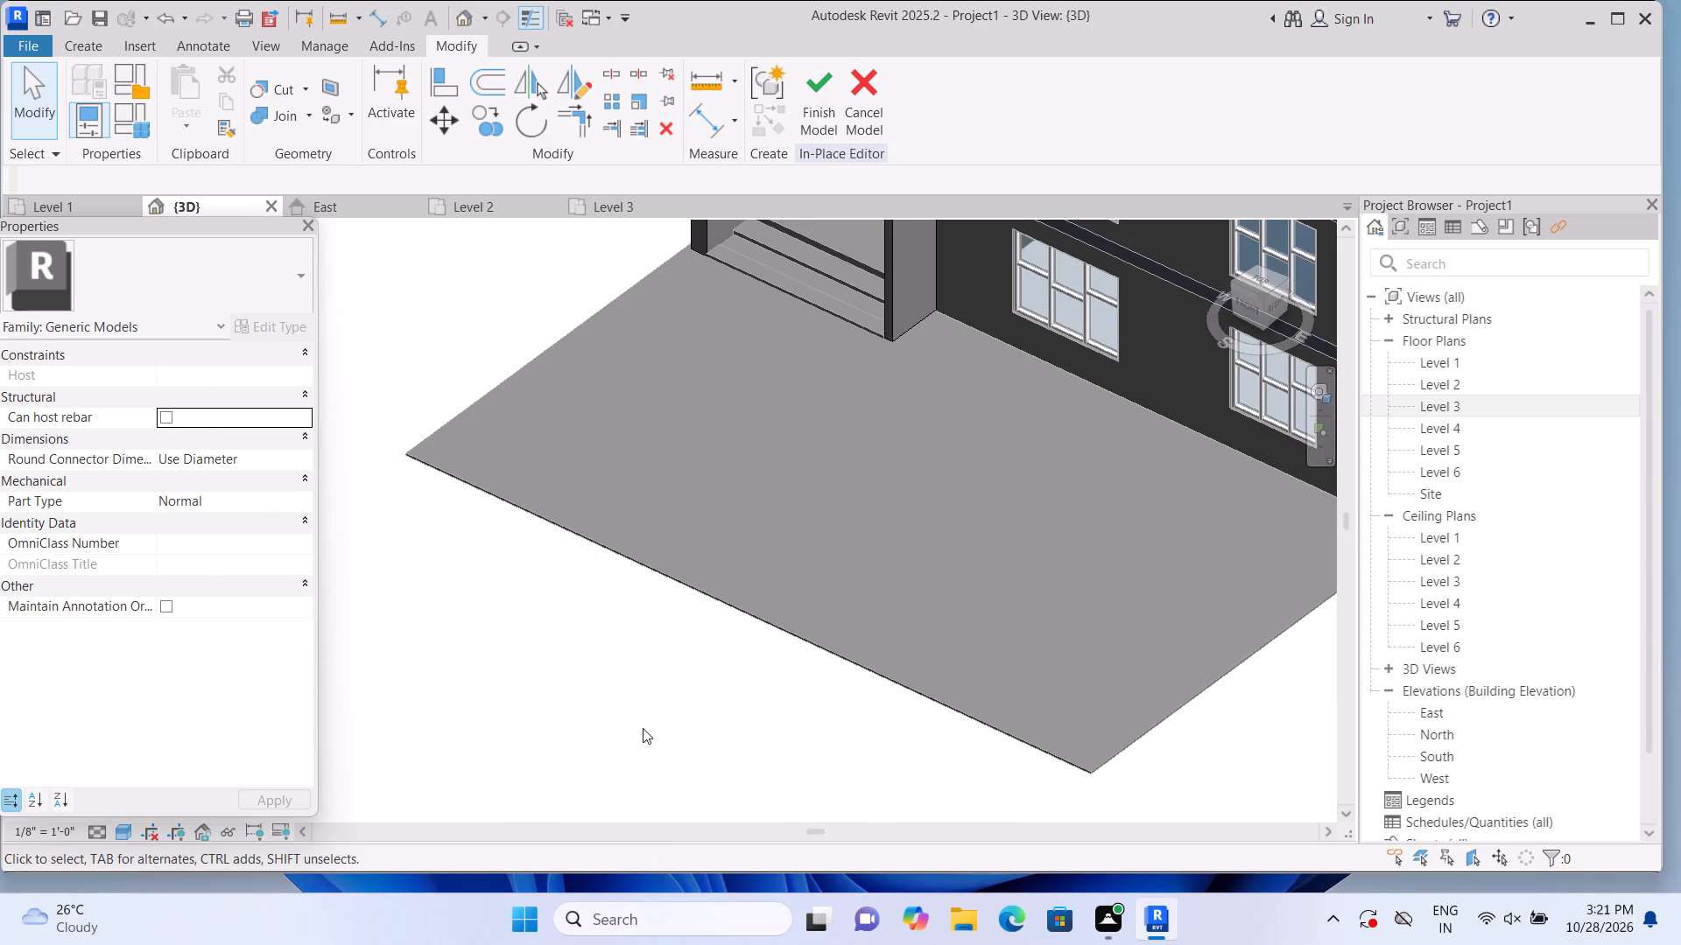
{"action": "middle_click", "coordinate": [658, 795]}
{"action": "scroll", "coordinate": [655, 627], "scroll_direction": "down", "scroll_amount": 1}
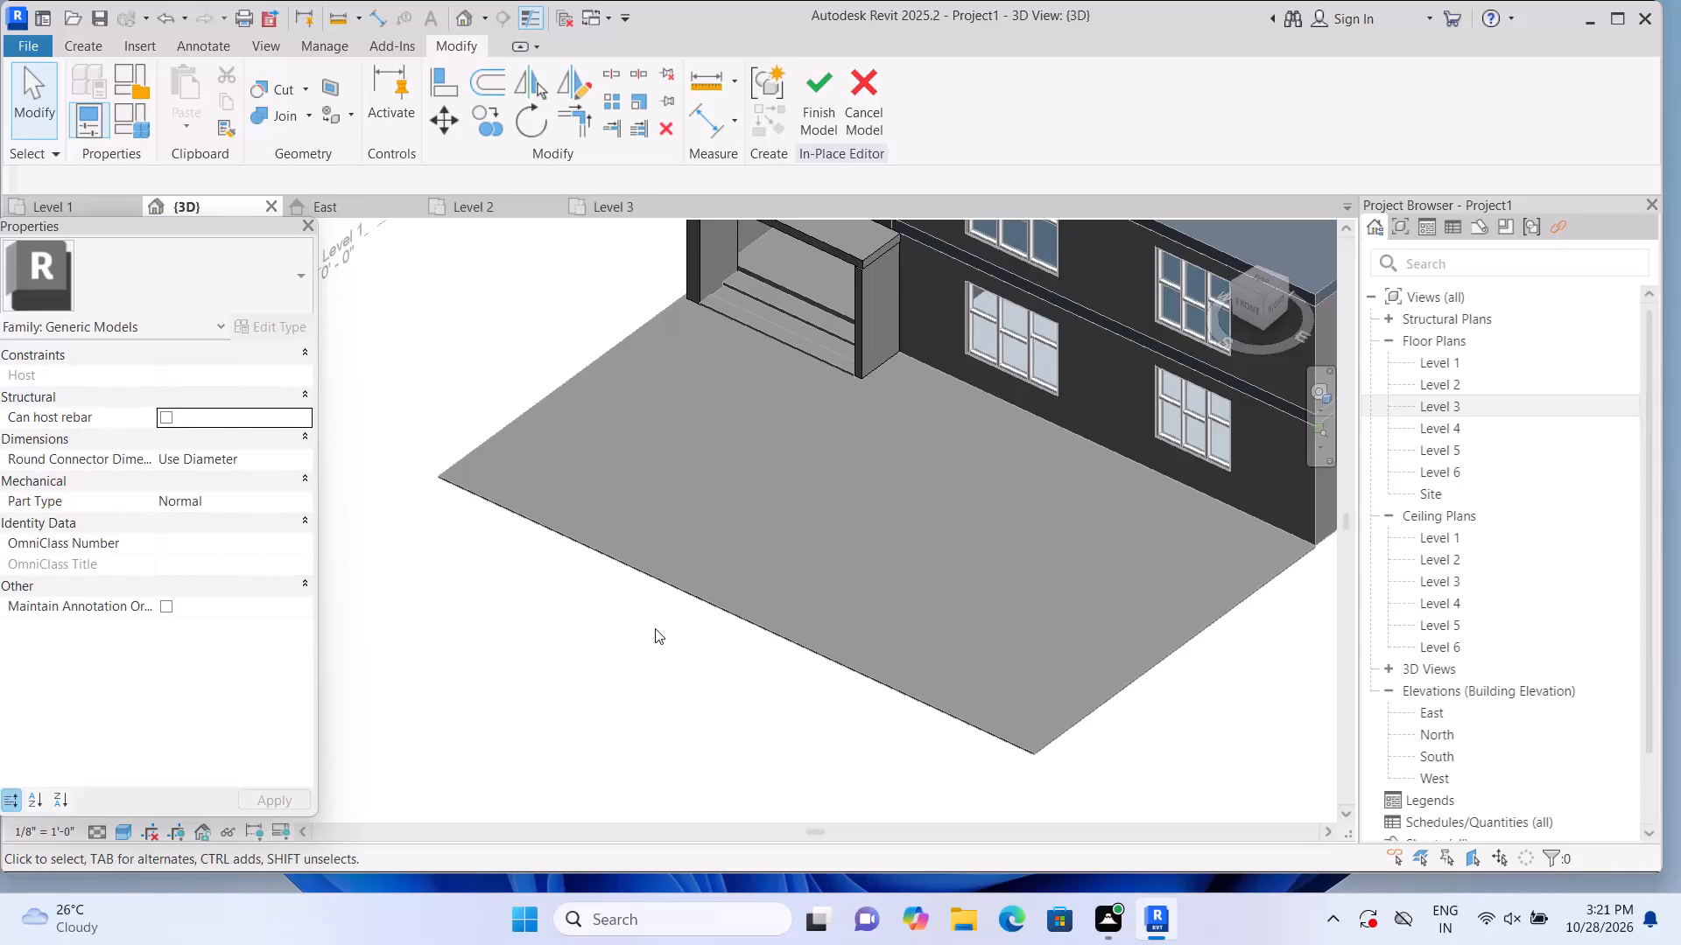
{"action": "scroll", "coordinate": [655, 634], "scroll_direction": "down", "scroll_amount": 2}
{"action": "middle_click_drag", "start_coordinate": [655, 644], "coordinate": [591, 926]}
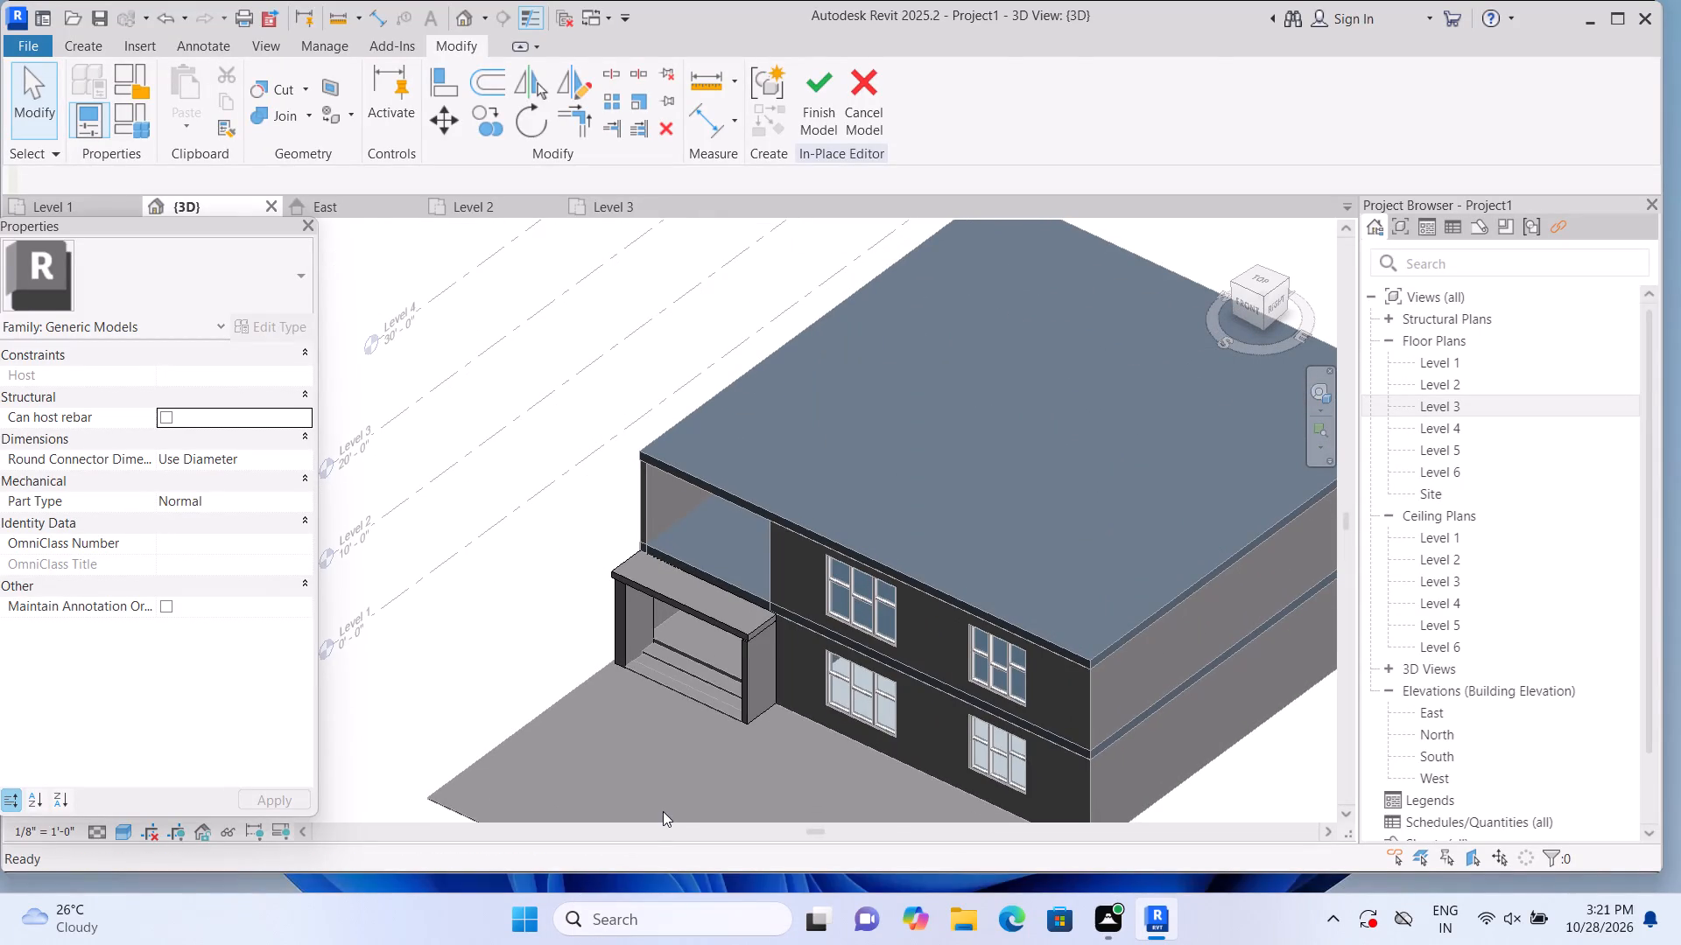
{"action": "middle_click_drag", "start_coordinate": [665, 810], "coordinate": [658, 675]}
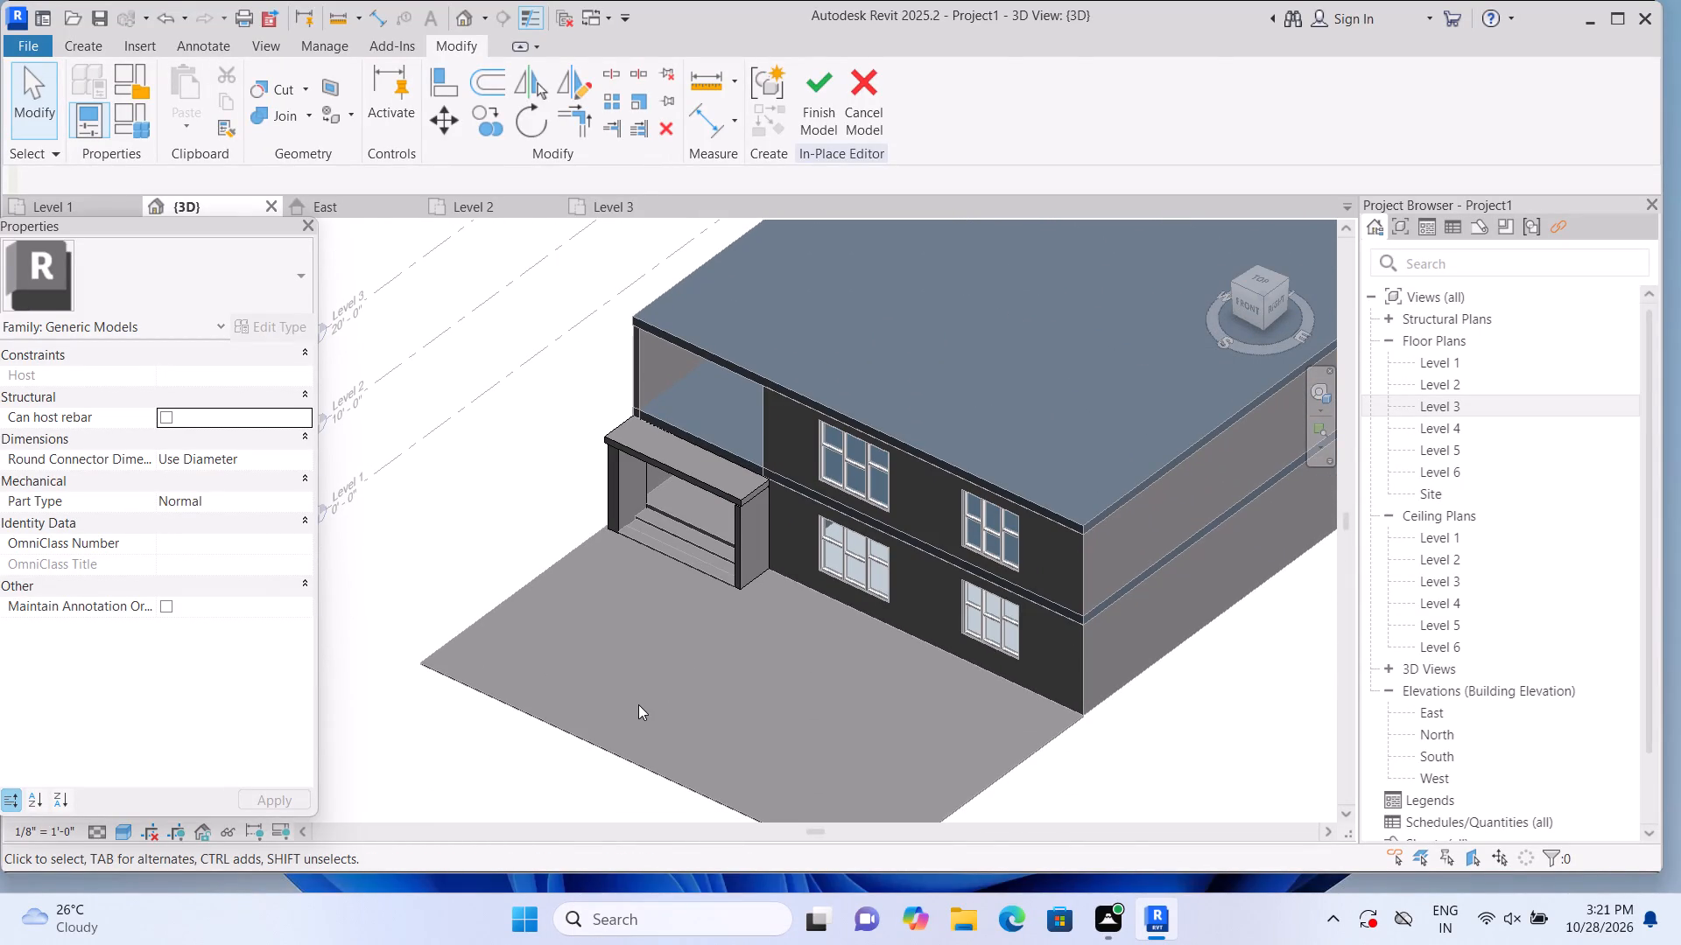
Widen the side wall beside the entrance door by pulling its outer face outward past the canopy's end.
{"action": "scroll", "coordinate": [636, 504], "scroll_direction": "up", "scroll_amount": 3}
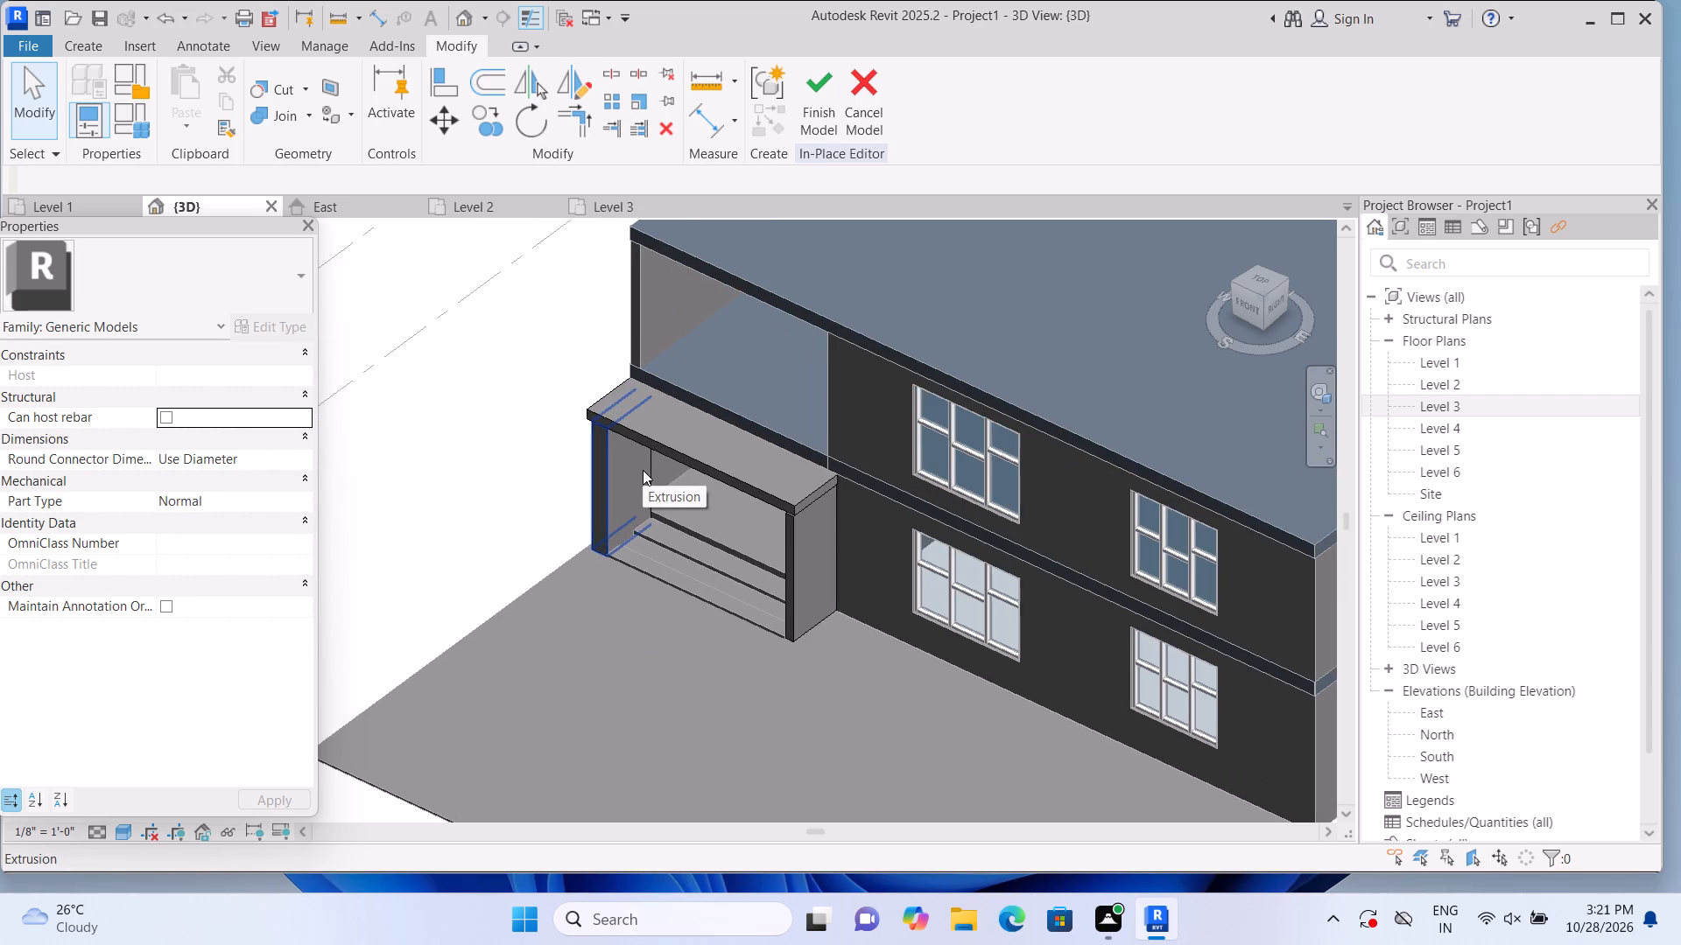
{"action": "scroll", "coordinate": [643, 470], "scroll_direction": "up", "scroll_amount": 1}
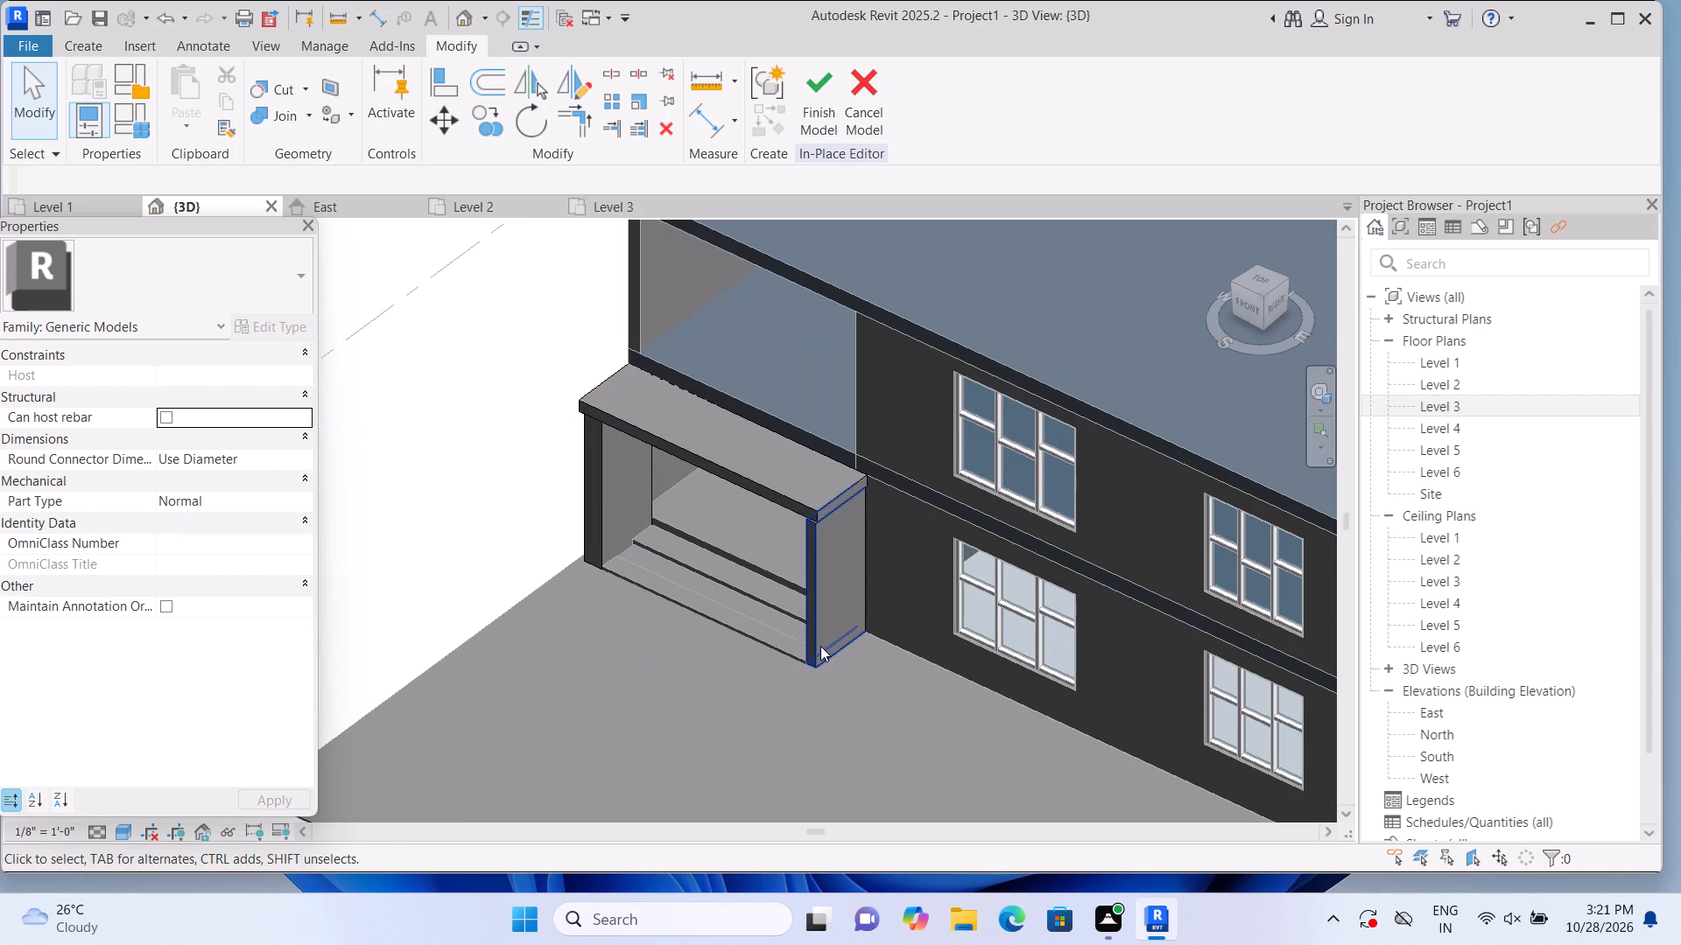
{"action": "scroll", "coordinate": [819, 642], "scroll_direction": "up", "scroll_amount": 3}
{"action": "left_click", "coordinate": [808, 624]}
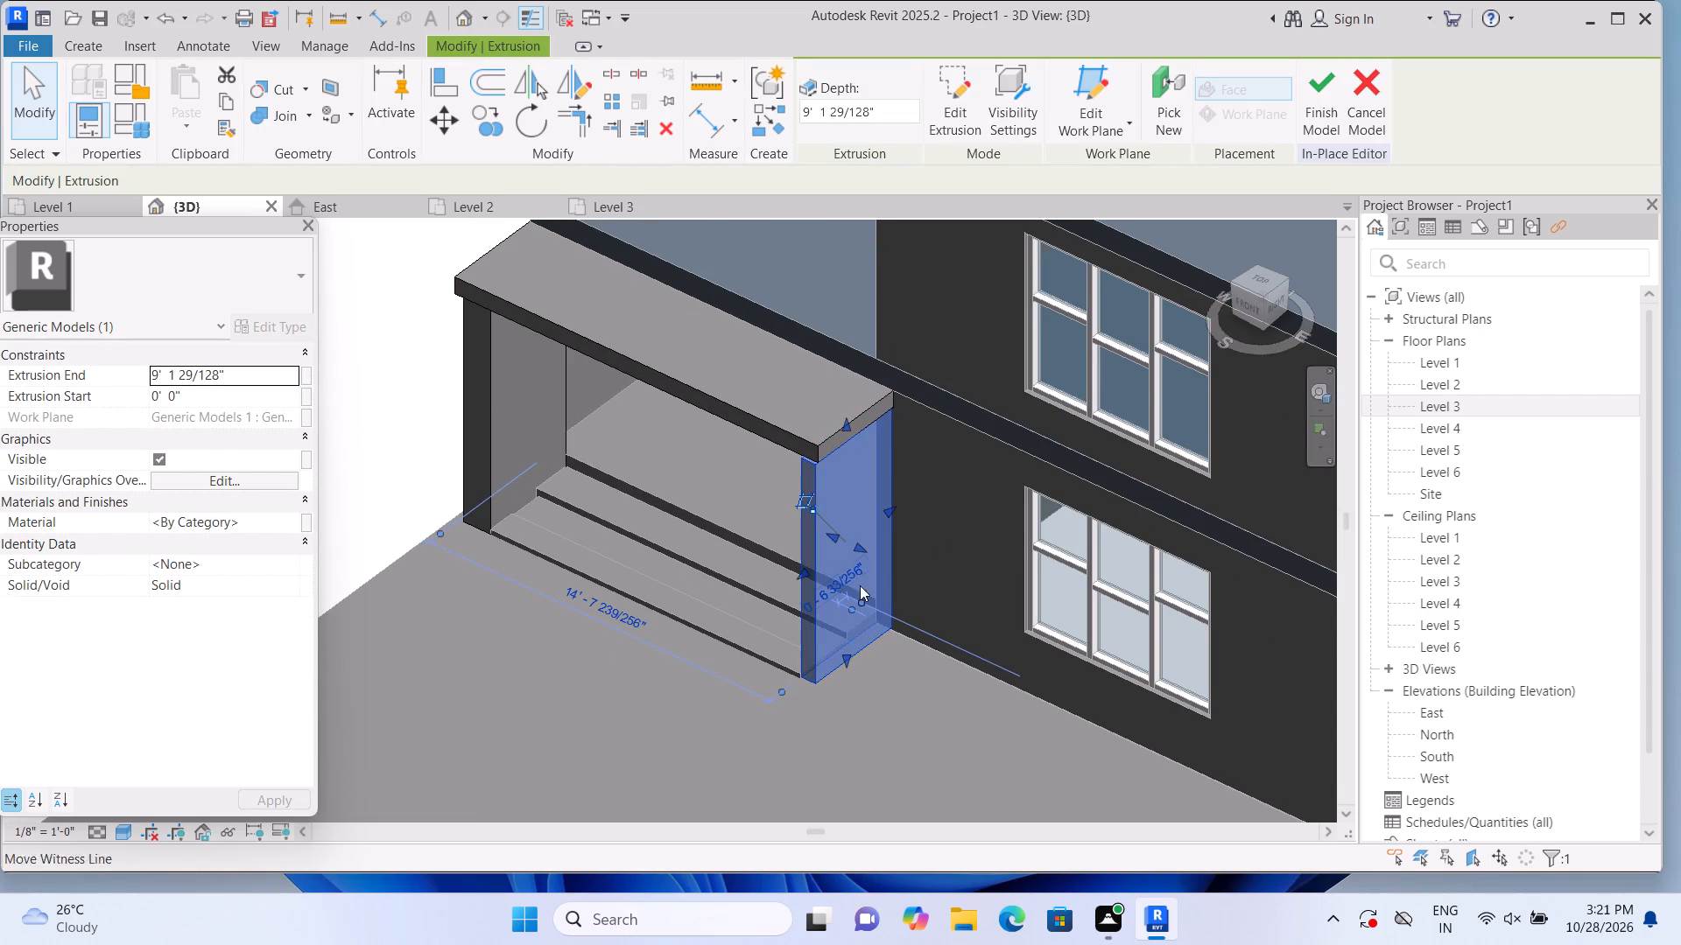
{"action": "left_click_drag", "start_coordinate": [857, 546], "coordinate": [868, 554]}
{"action": "left_click", "coordinate": [868, 554]}
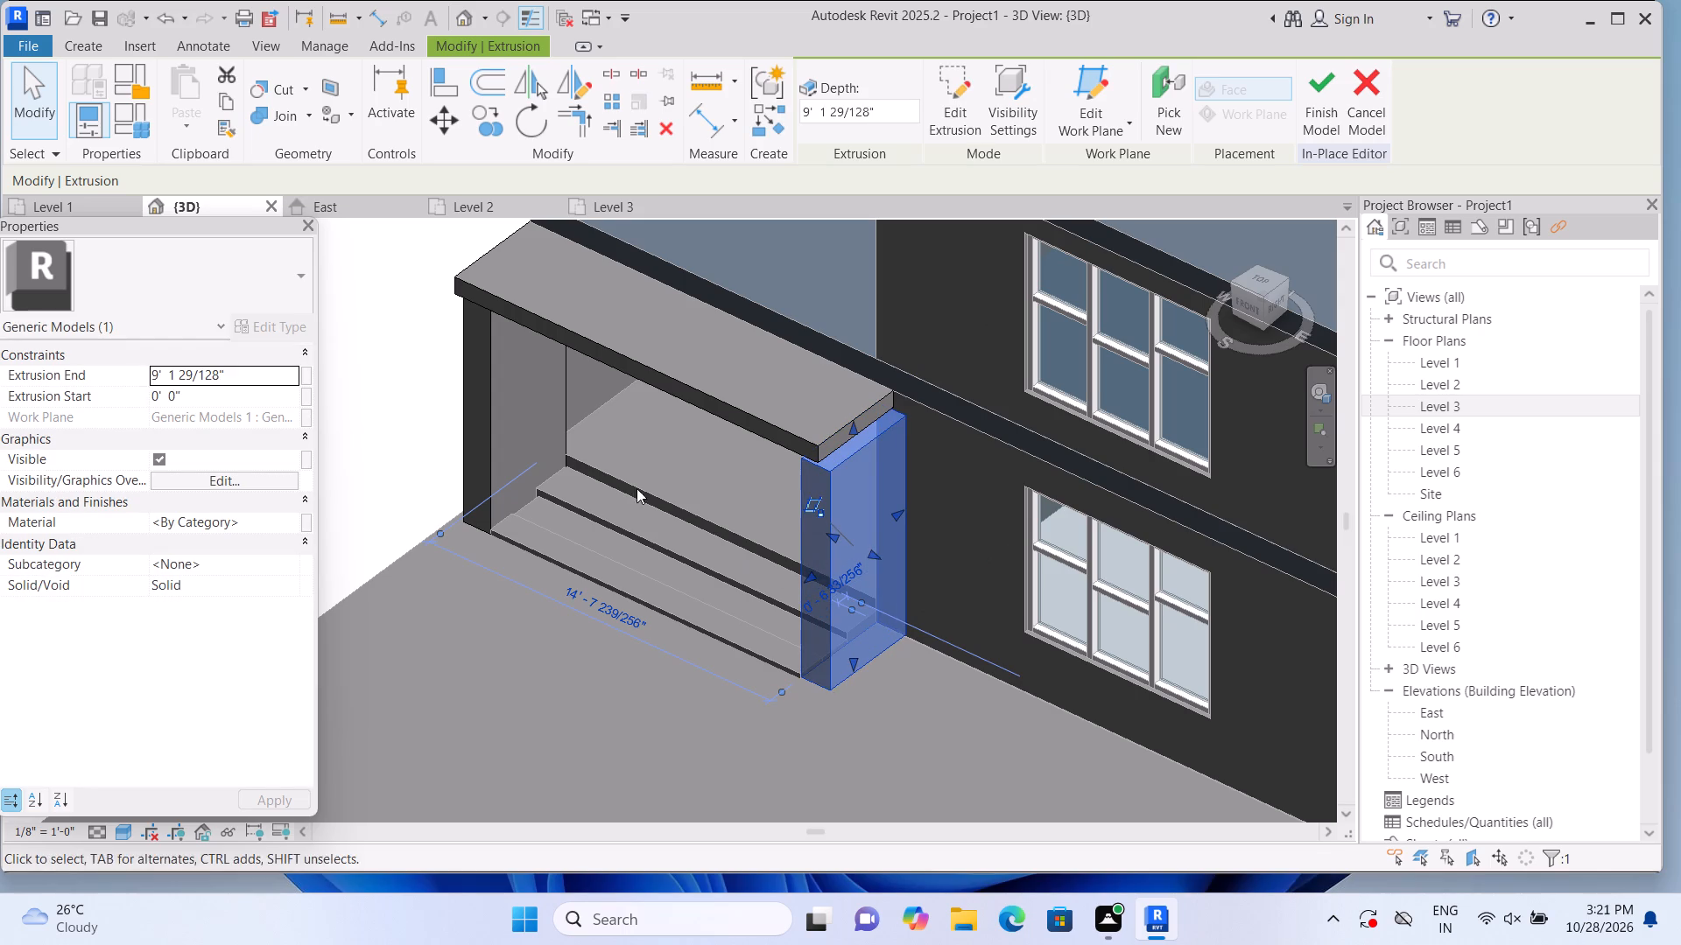
{"action": "left_click", "coordinate": [385, 428]}
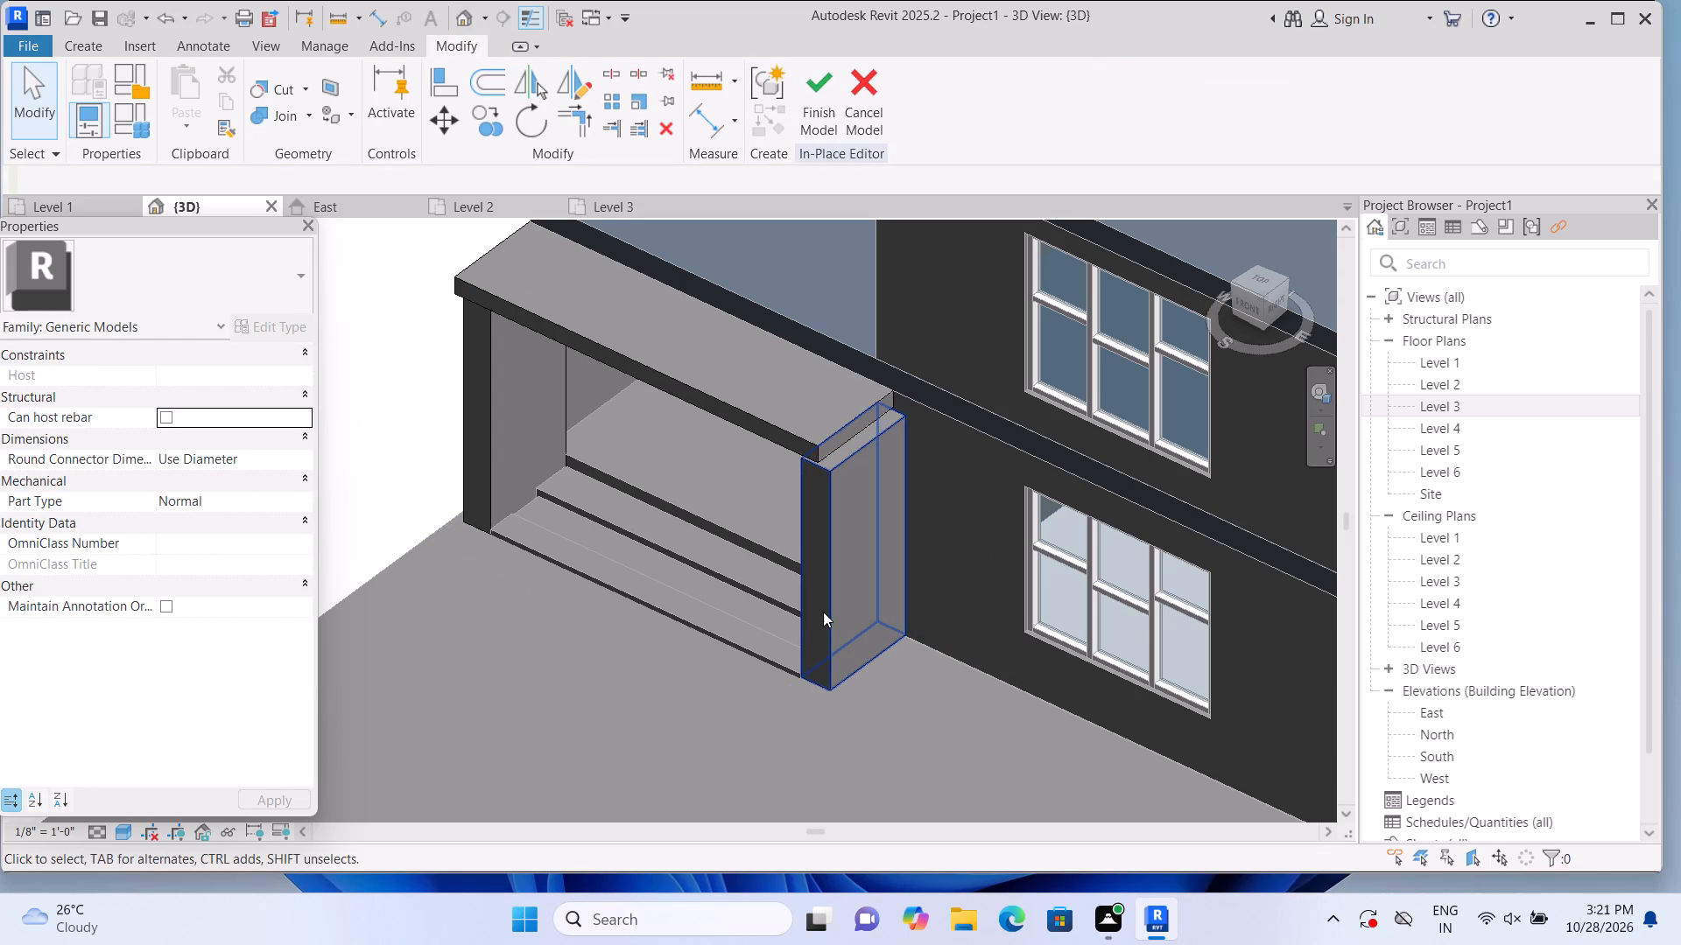
Extend the canopy's end to line up with the outer face of the widened side wall beside the door.
{"action": "left_click", "coordinate": [786, 396]}
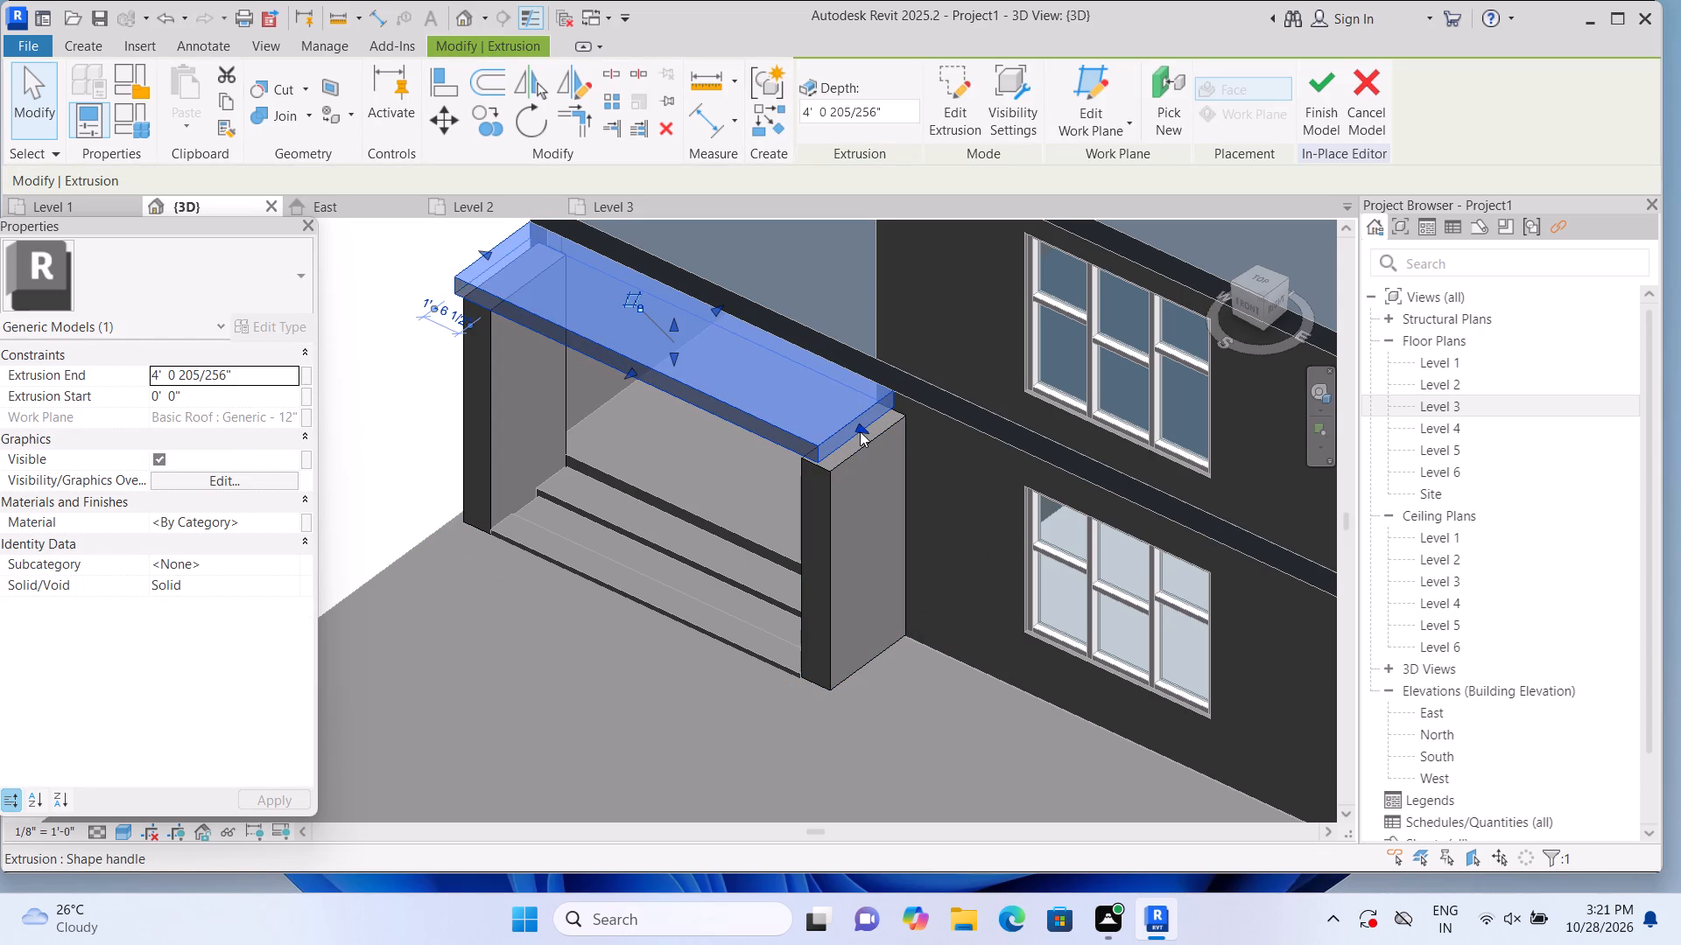
{"action": "left_click_drag", "start_coordinate": [863, 429], "coordinate": [875, 436]}
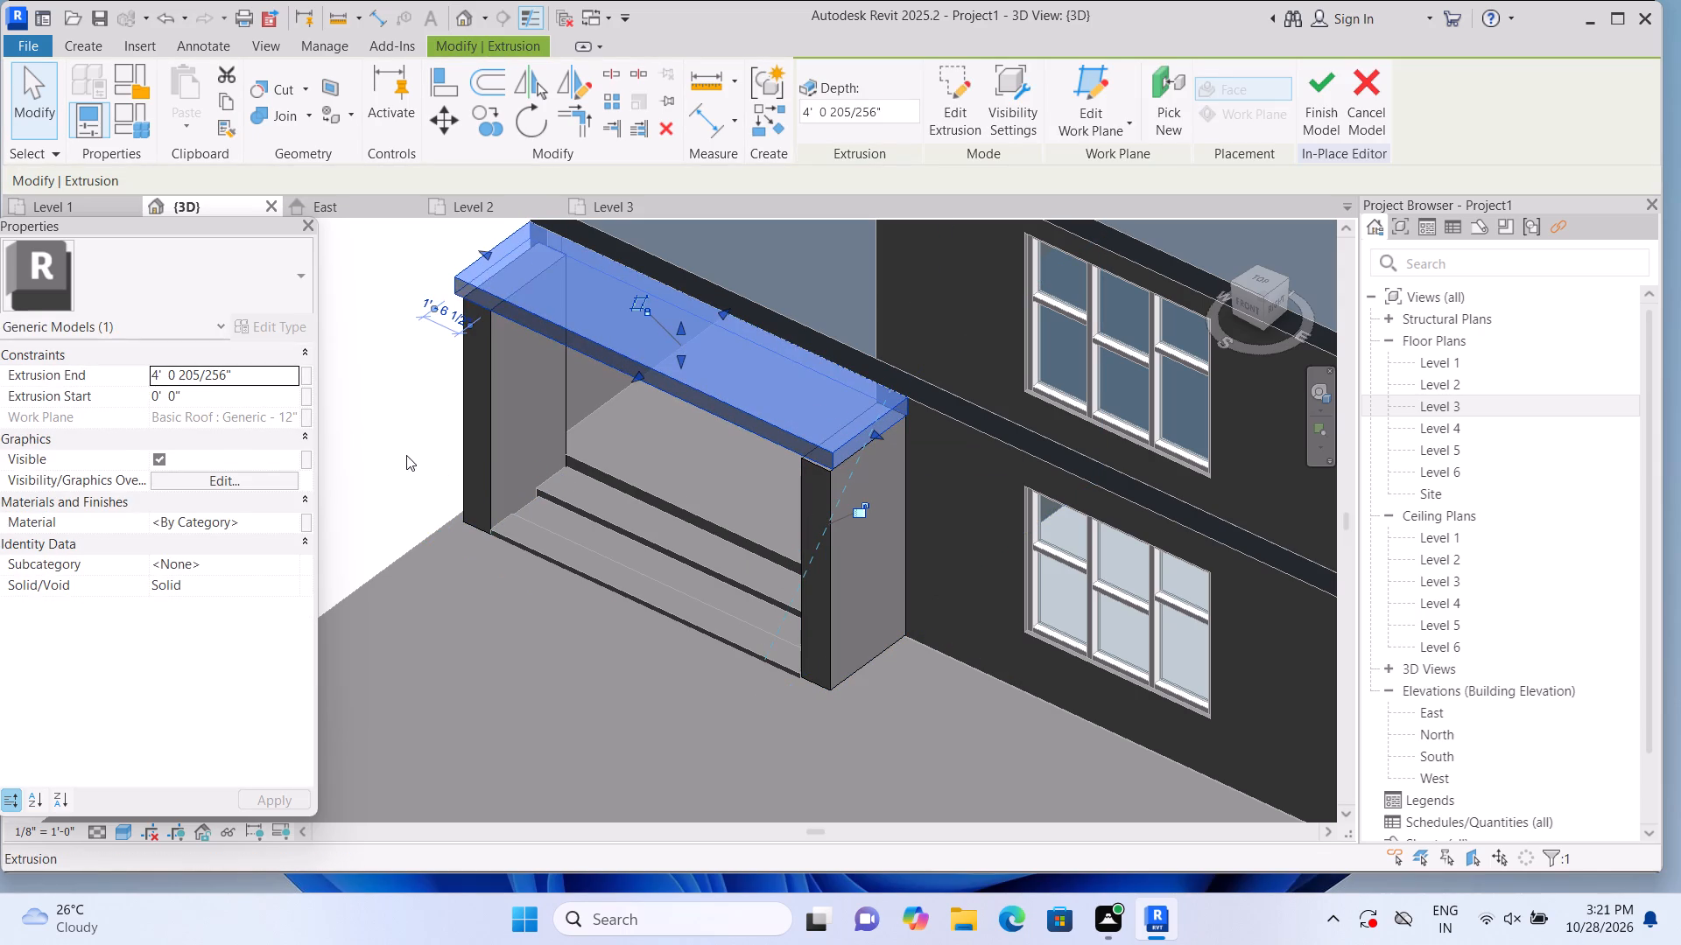
{"action": "left_click", "coordinate": [406, 455]}
Pull the canopy's front face slightly outward to an extrusion depth of about 4' 2 1/2", in line with the side walls' fronts.
{"action": "left_click", "coordinate": [757, 418]}
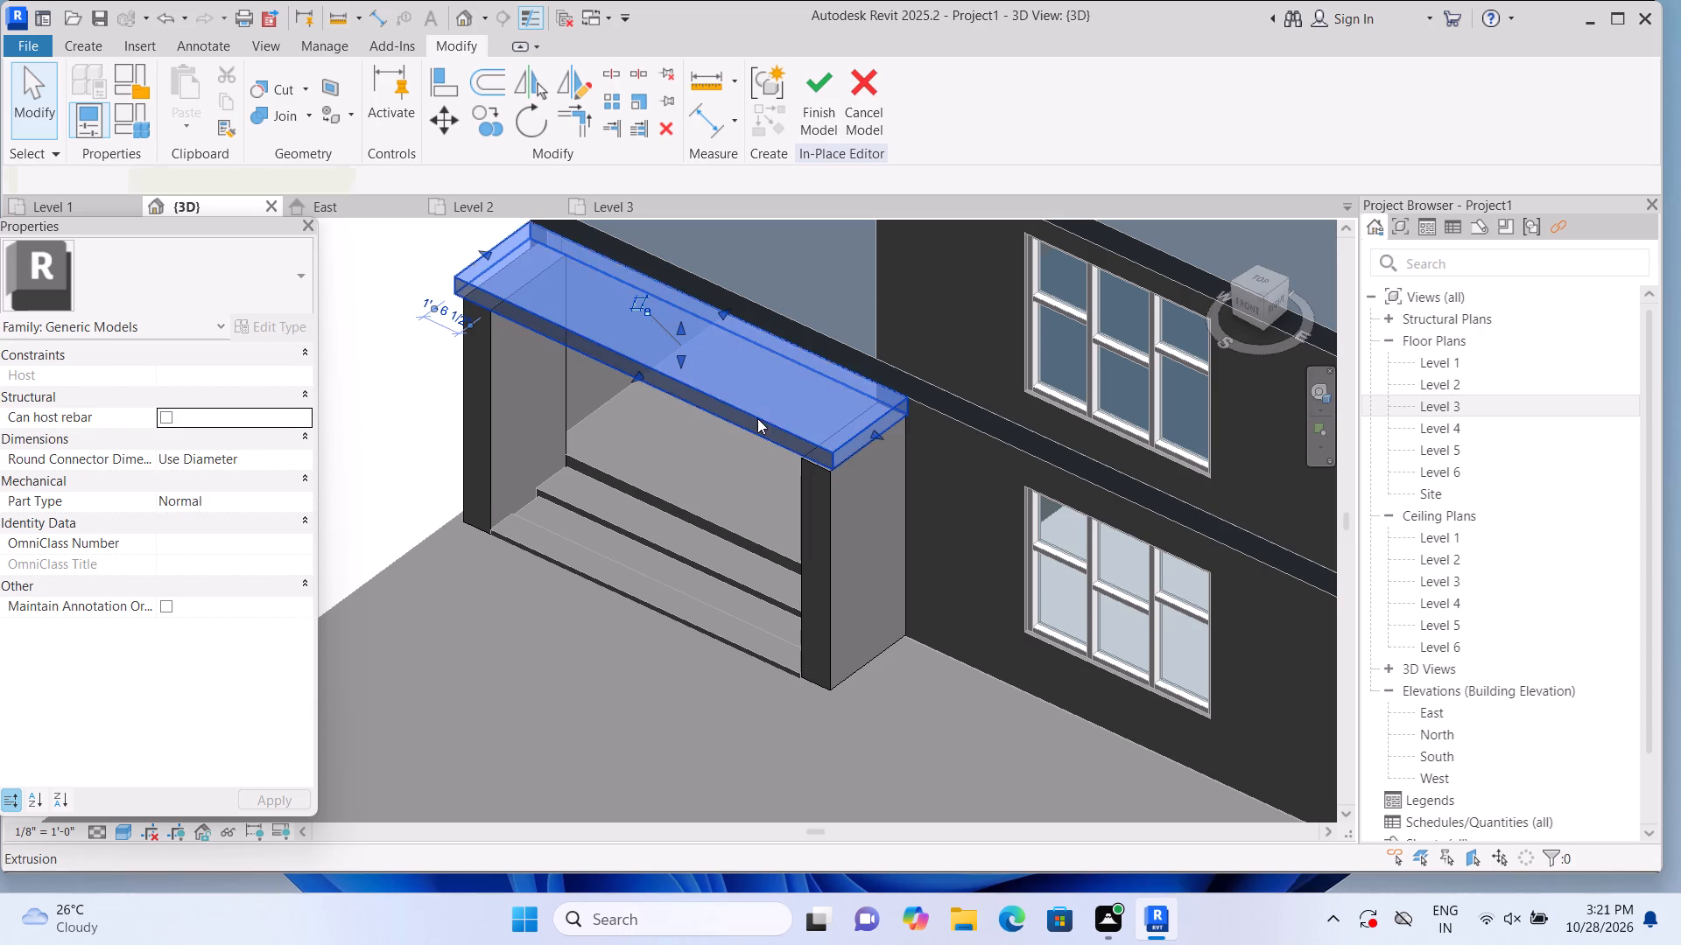
{"action": "left_click", "coordinate": [634, 374]}
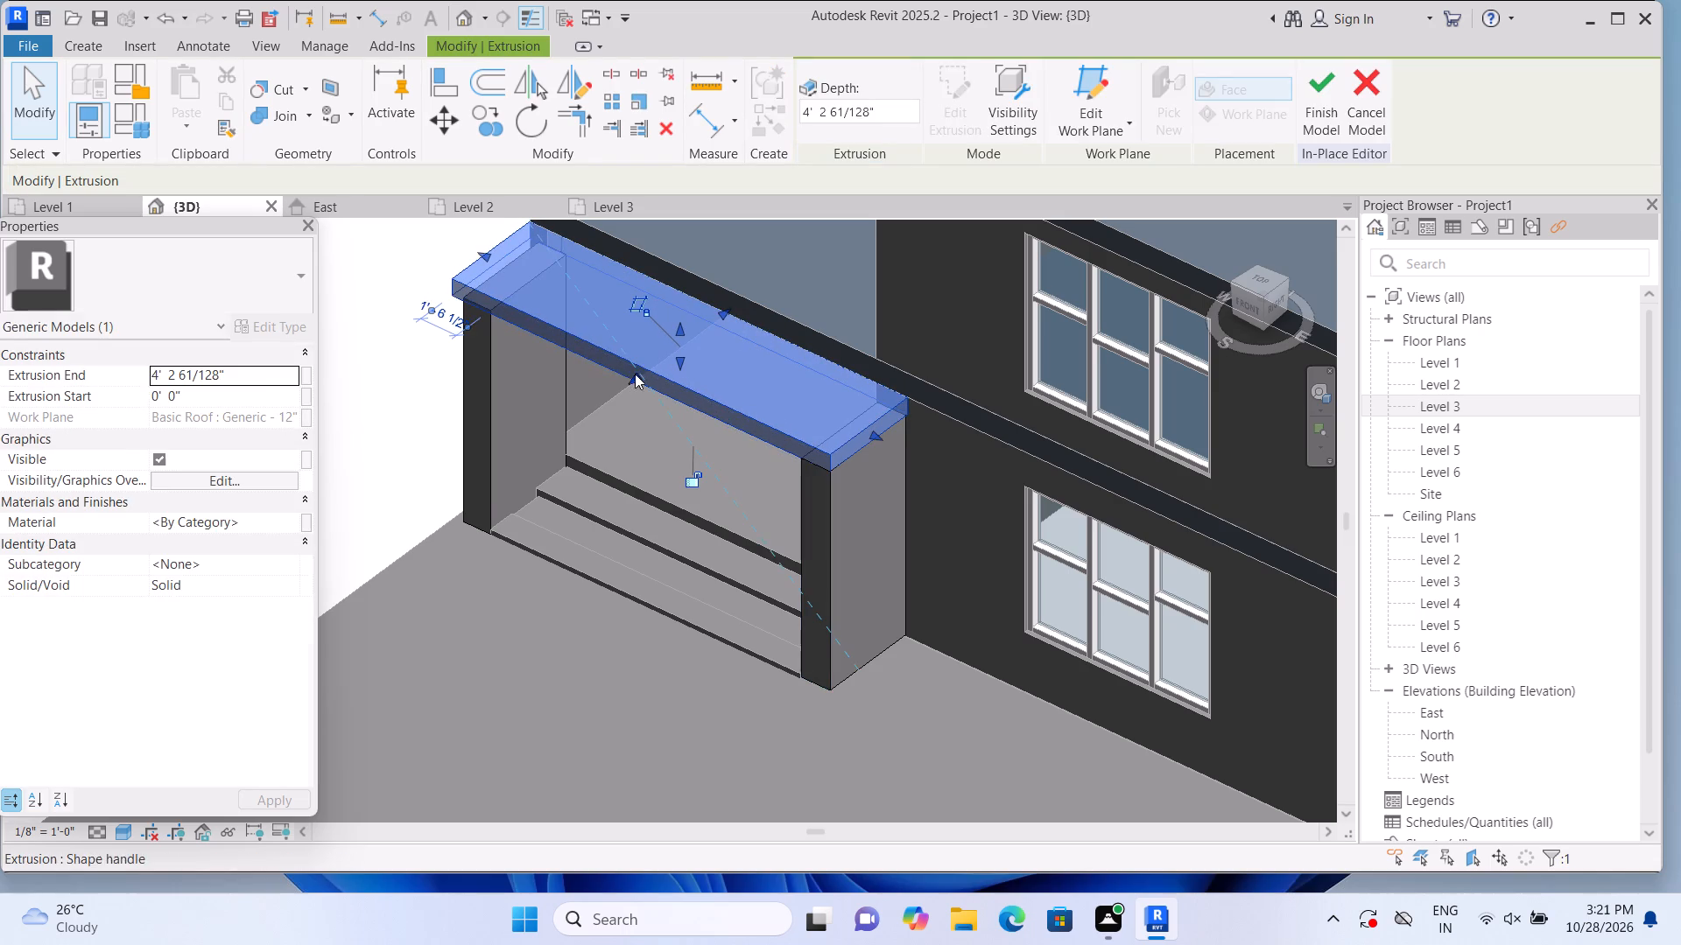
{"action": "left_click", "coordinate": [424, 405]}
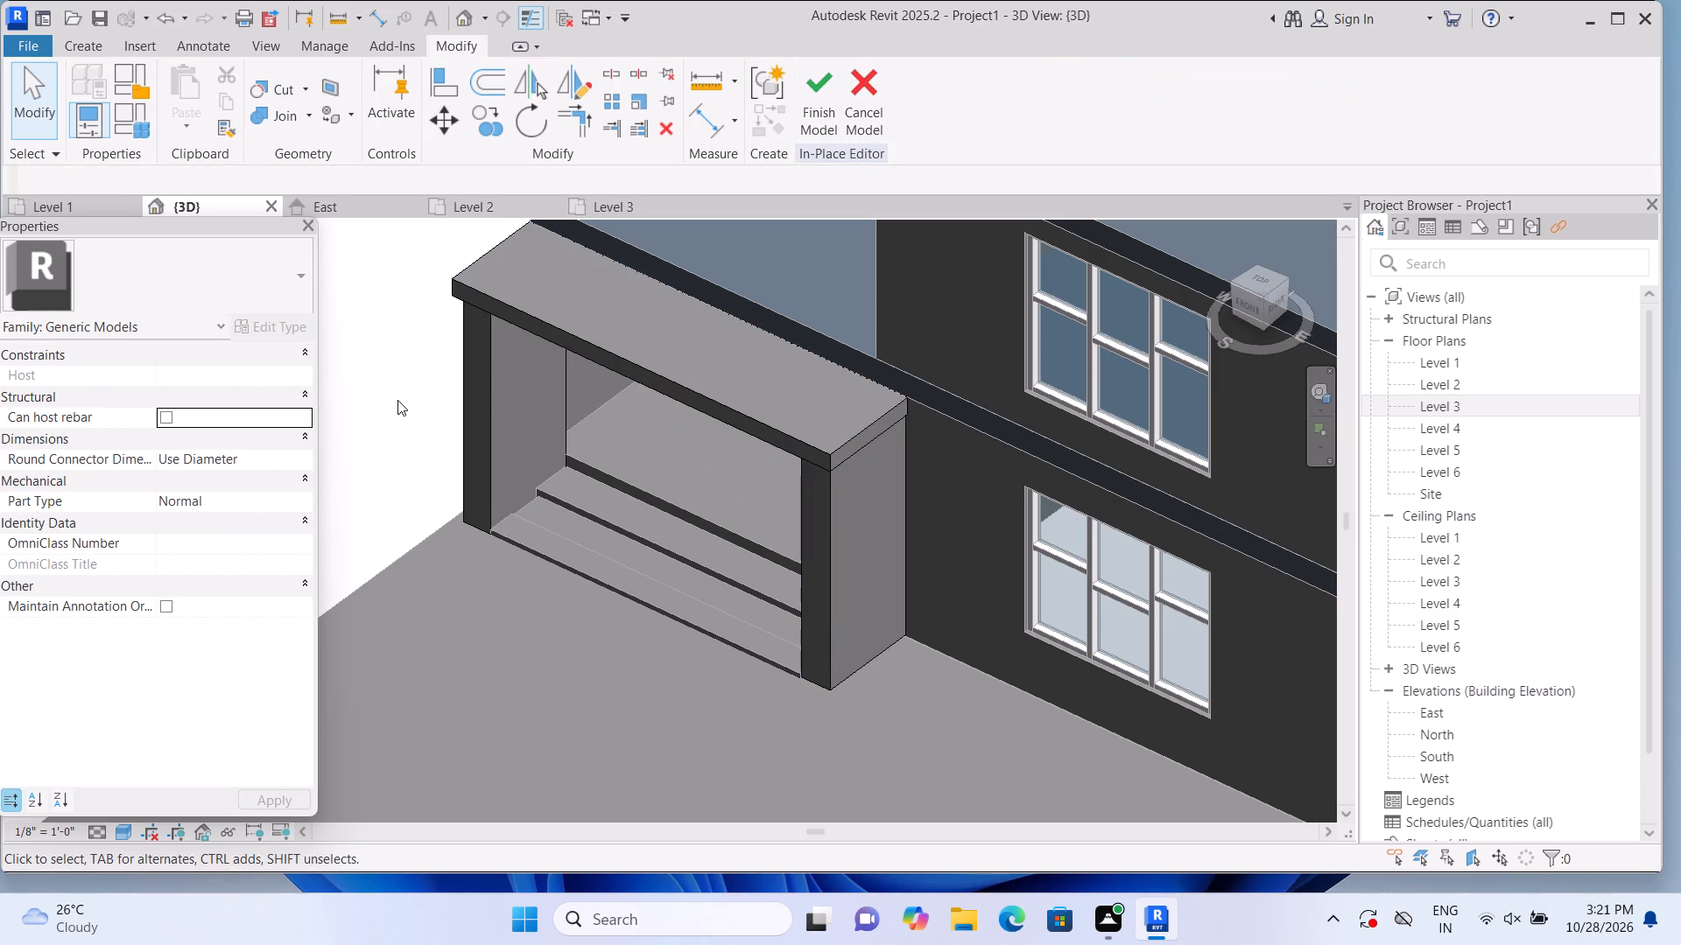
Pull the canopy's end at the building's corner inward to line up with the outer face of the corner side wall.
{"action": "middle_click_drag", "start_coordinate": [356, 423], "coordinate": [454, 481], "text": "shift"}
{"action": "middle_click_drag", "start_coordinate": [538, 508], "coordinate": [549, 179]}
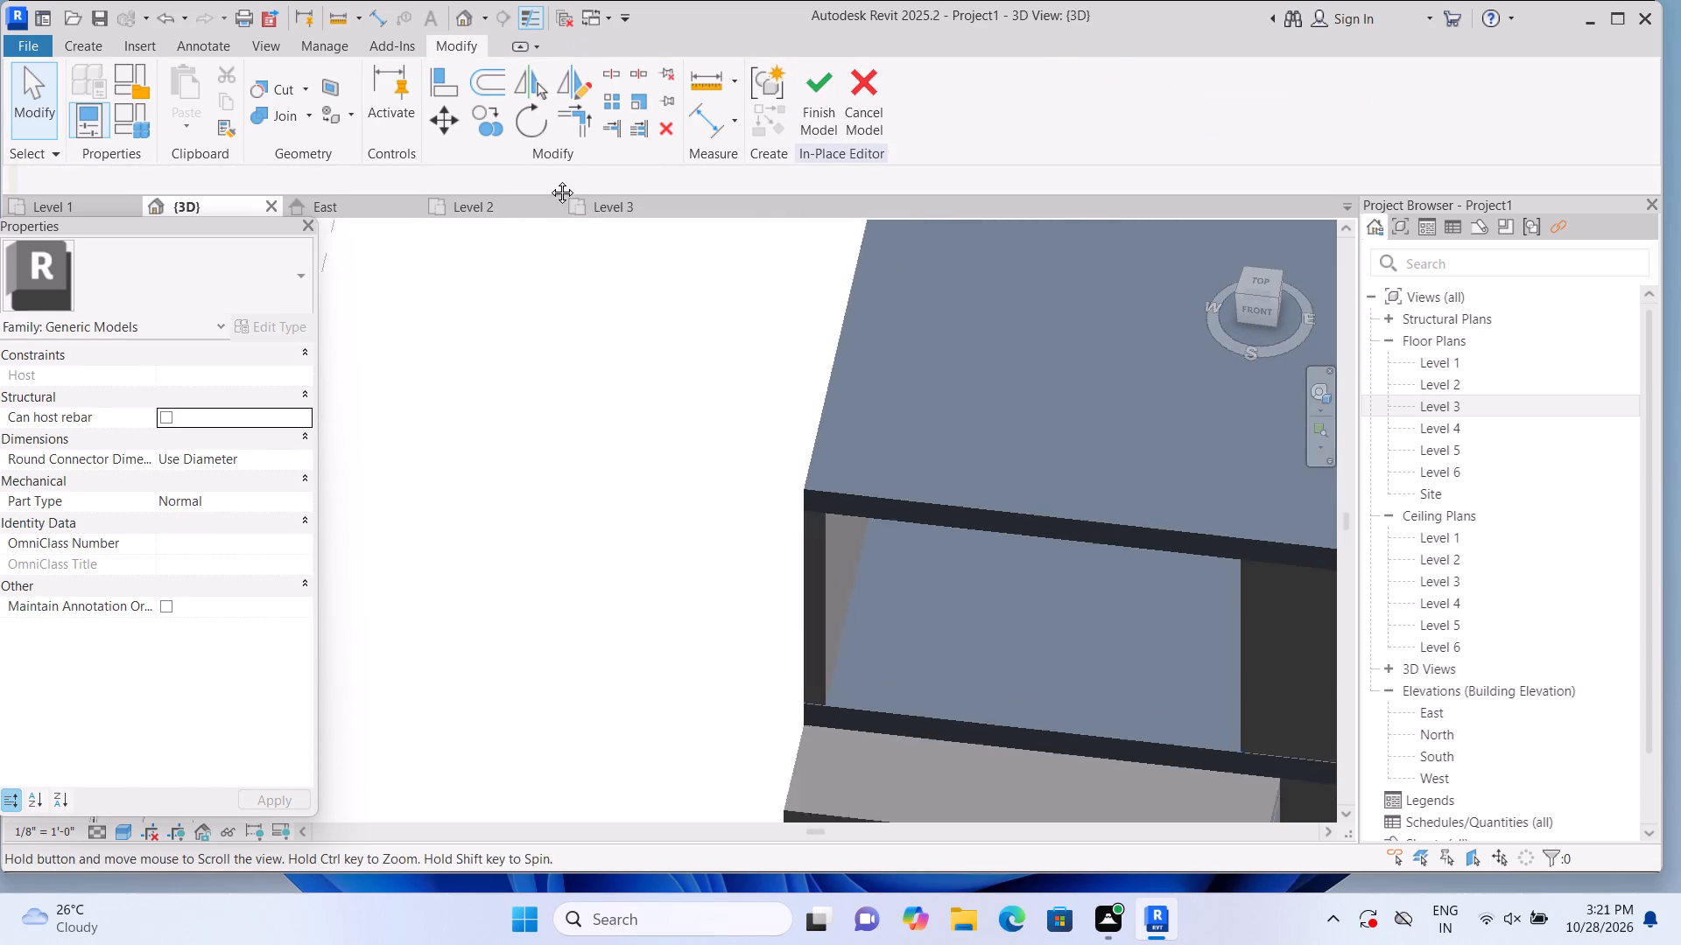
{"action": "middle_click_drag", "start_coordinate": [549, 179], "coordinate": [556, 88]}
{"action": "middle_click_drag", "start_coordinate": [478, 716], "coordinate": [638, 699], "text": "shift"}
{"action": "middle_click_drag", "start_coordinate": [698, 598], "coordinate": [312, 352]}
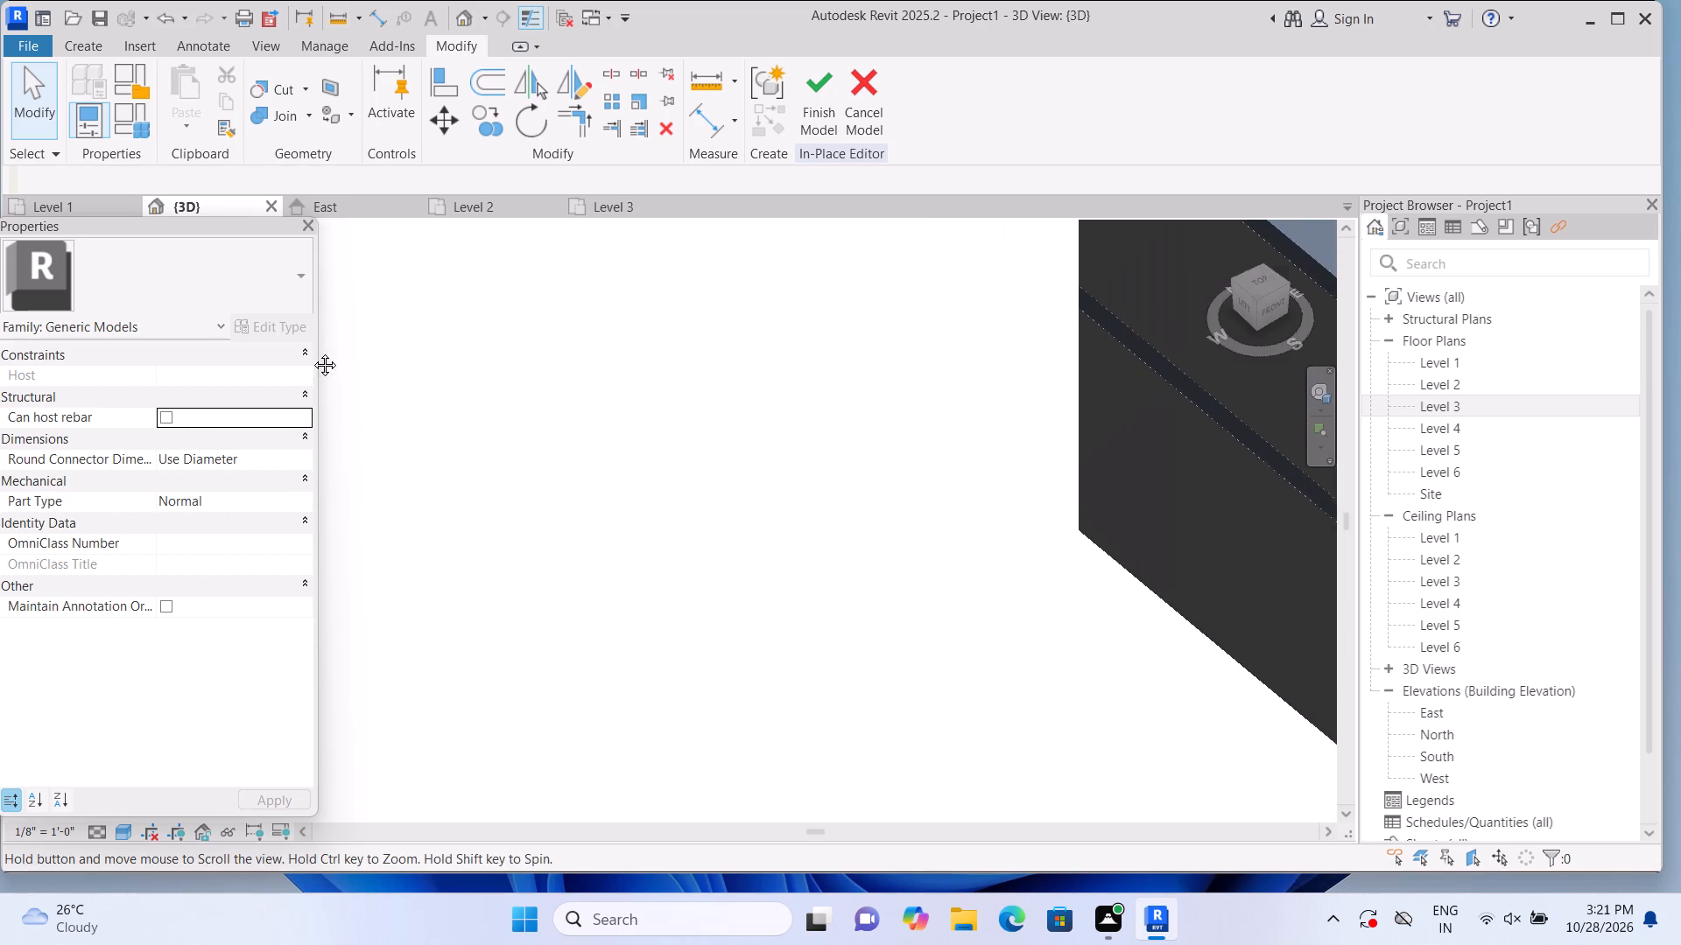
{"action": "middle_click_drag", "start_coordinate": [312, 352], "coordinate": [146, 310]}
{"action": "scroll", "coordinate": [146, 310], "scroll_direction": "up", "scroll_amount": 1}
{"action": "middle_click_drag", "start_coordinate": [750, 705], "coordinate": [269, 370]}
{"action": "scroll", "coordinate": [390, 491], "scroll_direction": "down", "scroll_amount": 2}
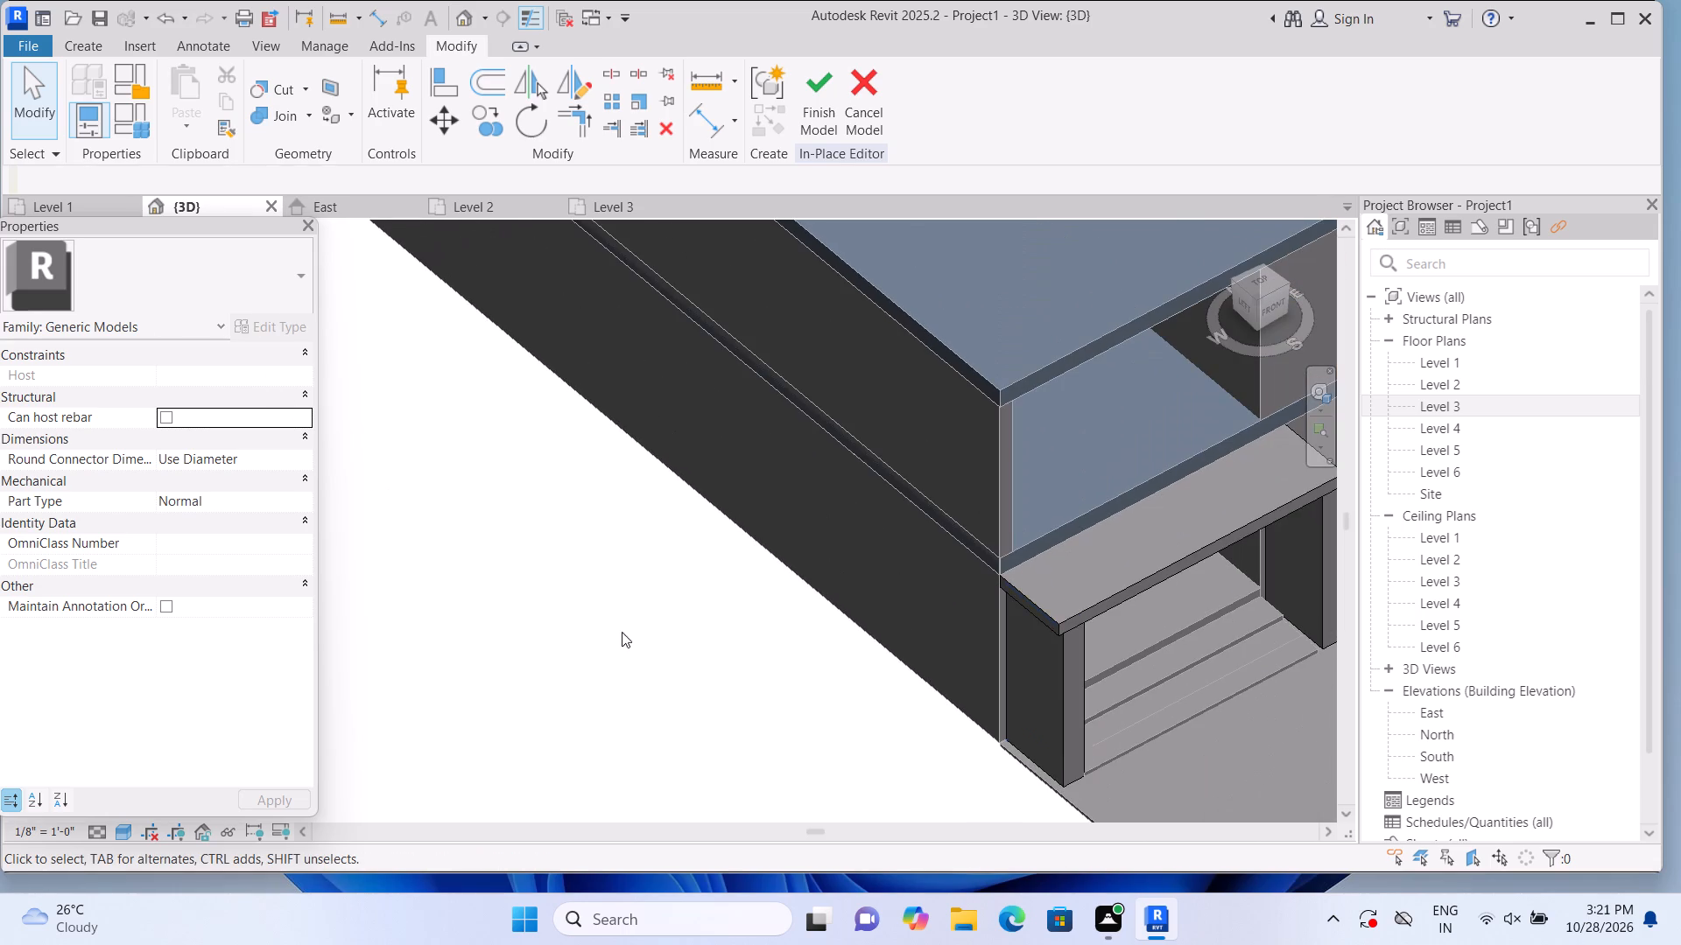
{"action": "scroll", "coordinate": [1073, 724], "scroll_direction": "up", "scroll_amount": 6}
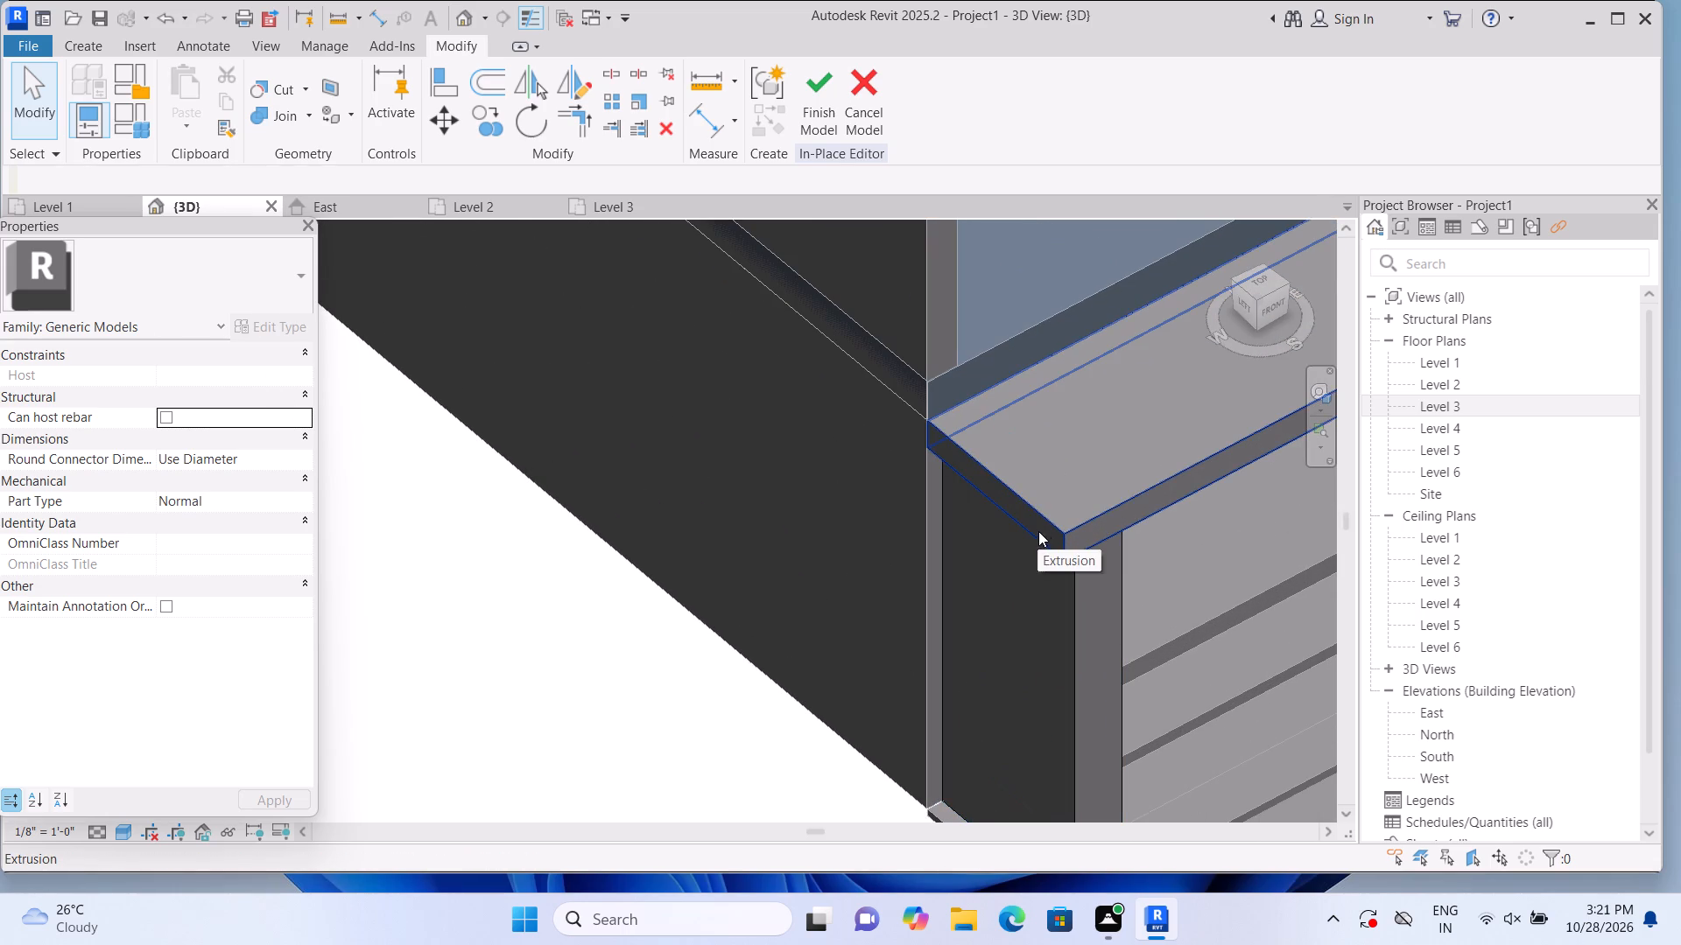
{"action": "left_click", "coordinate": [1041, 528]}
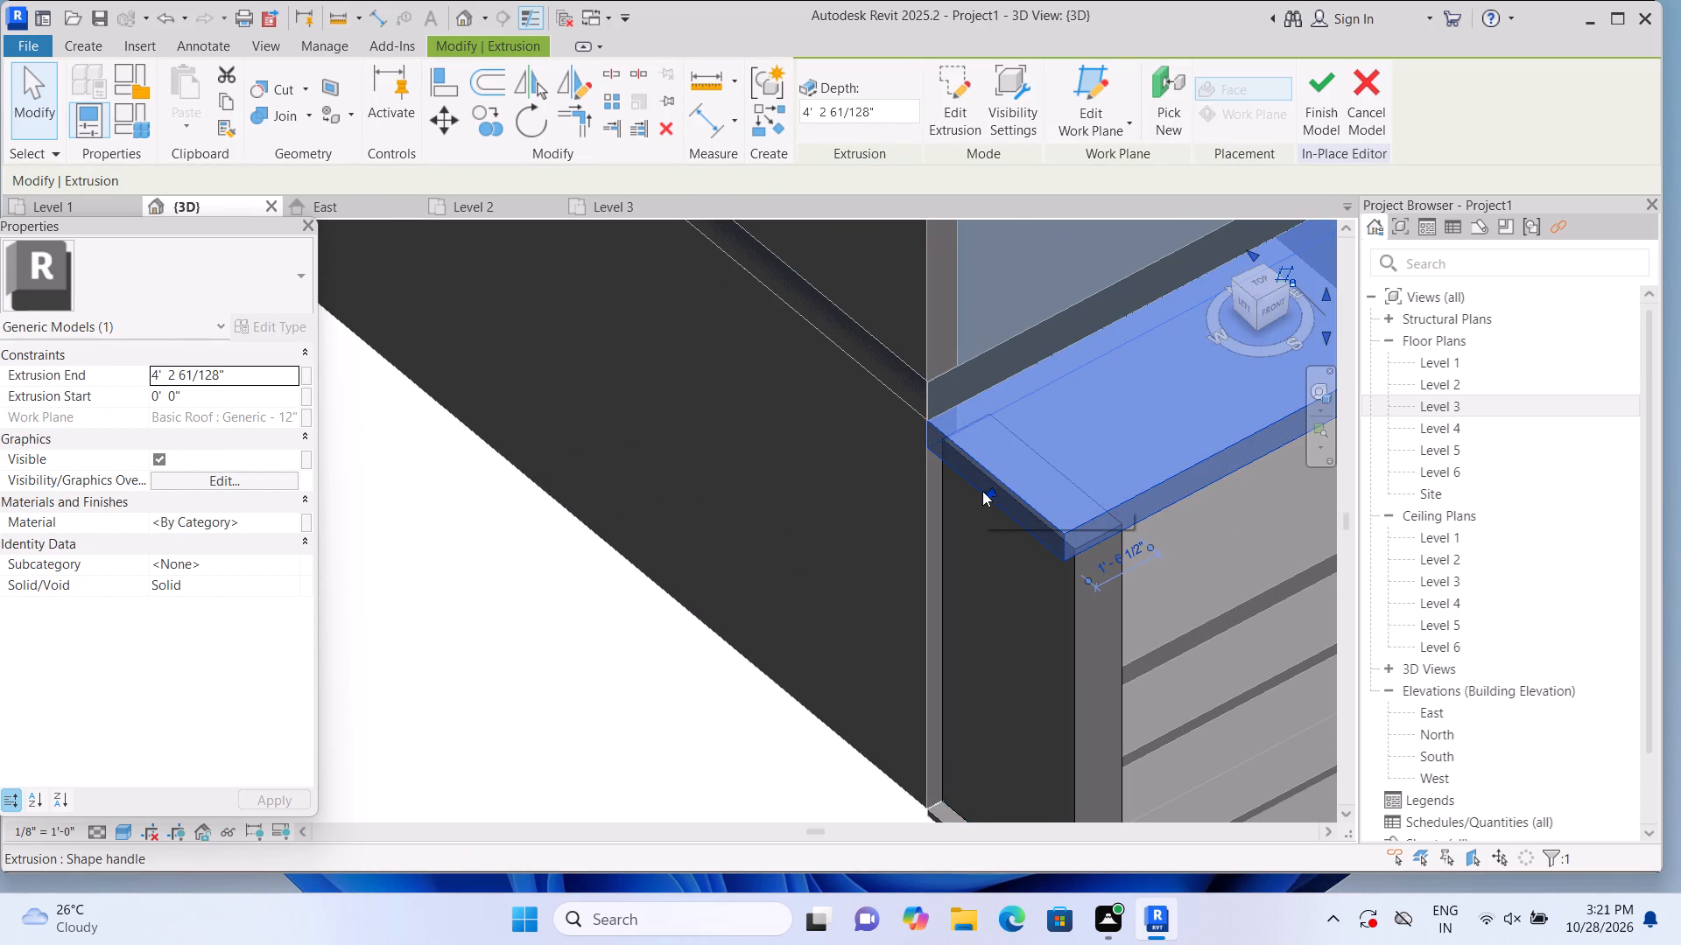
{"action": "left_click_drag", "start_coordinate": [990, 493], "coordinate": [1010, 482]}
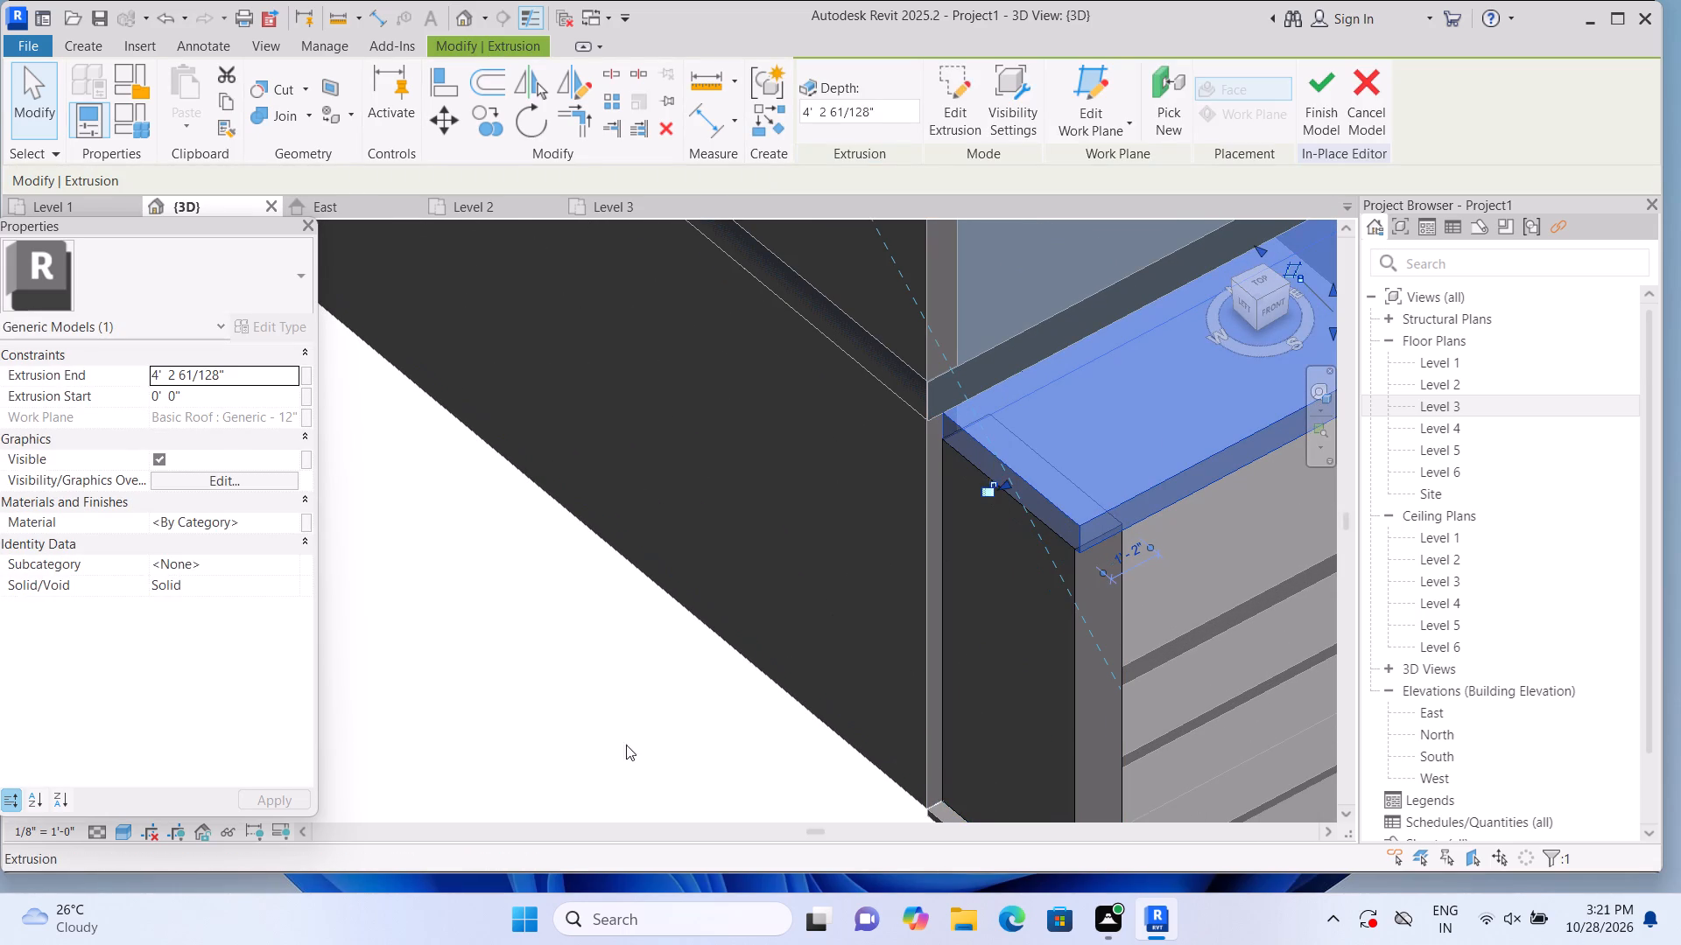
{"action": "left_click", "coordinate": [611, 748]}
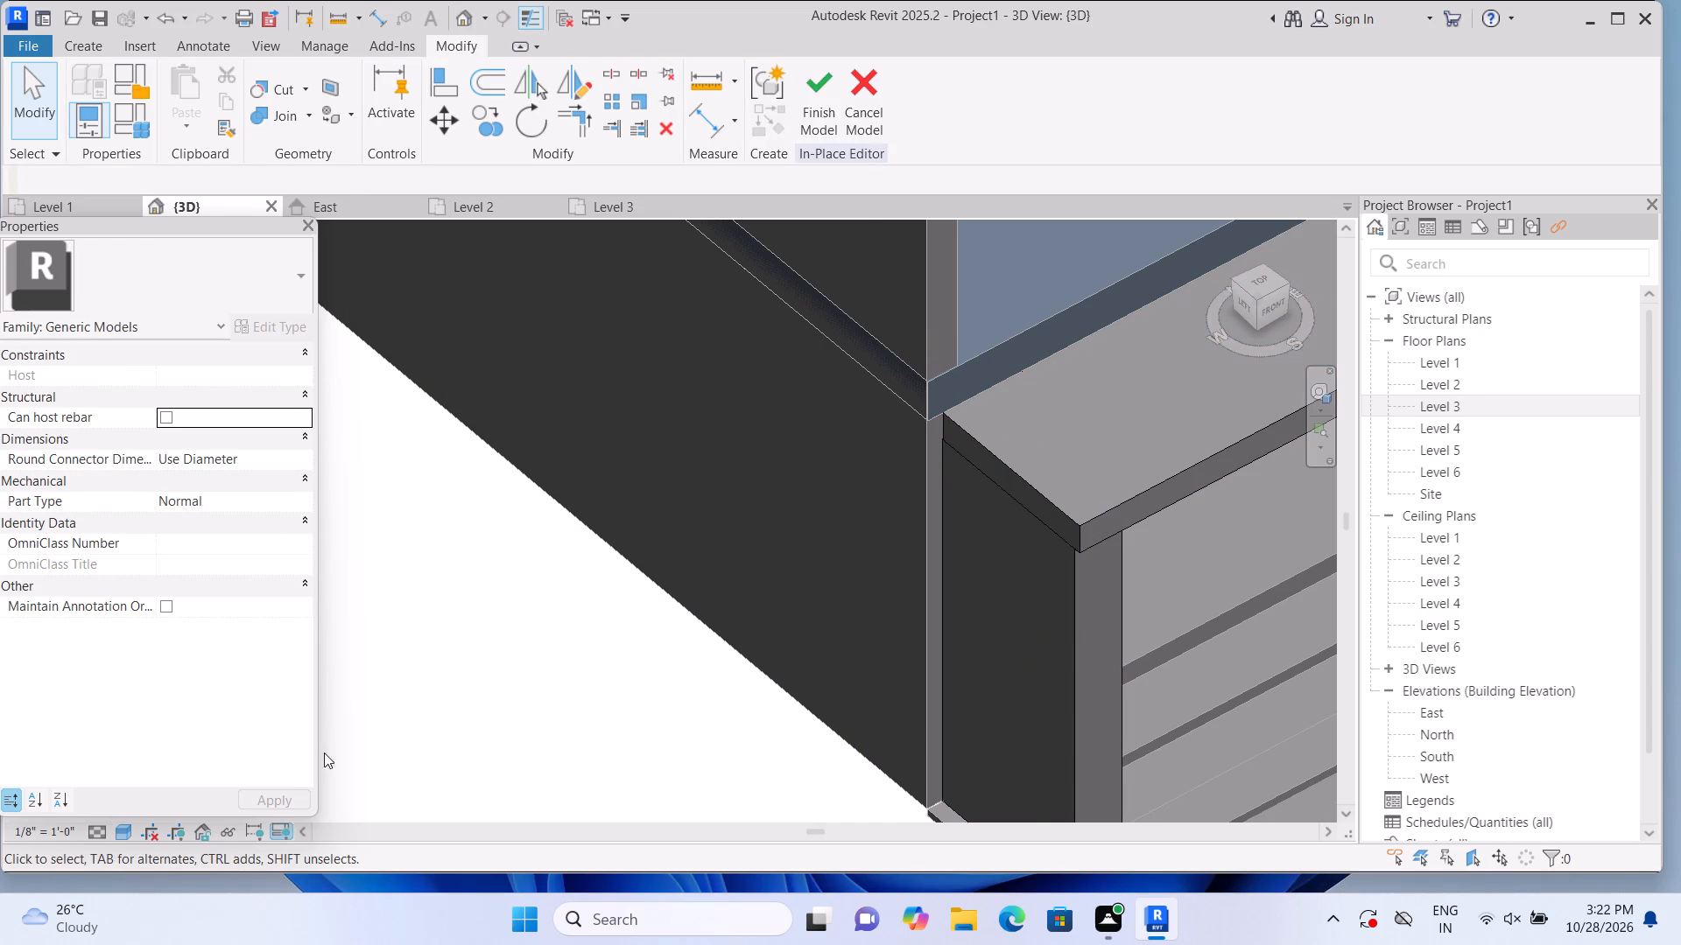
Inspect how the canopy meets both side walls, checking the corner side wall and canopy extrusions from a low angle.
{"action": "middle_click_drag", "start_coordinate": [666, 756], "coordinate": [668, 689], "text": "shift"}
{"action": "scroll", "coordinate": [787, 743], "scroll_direction": "down", "scroll_amount": 6}
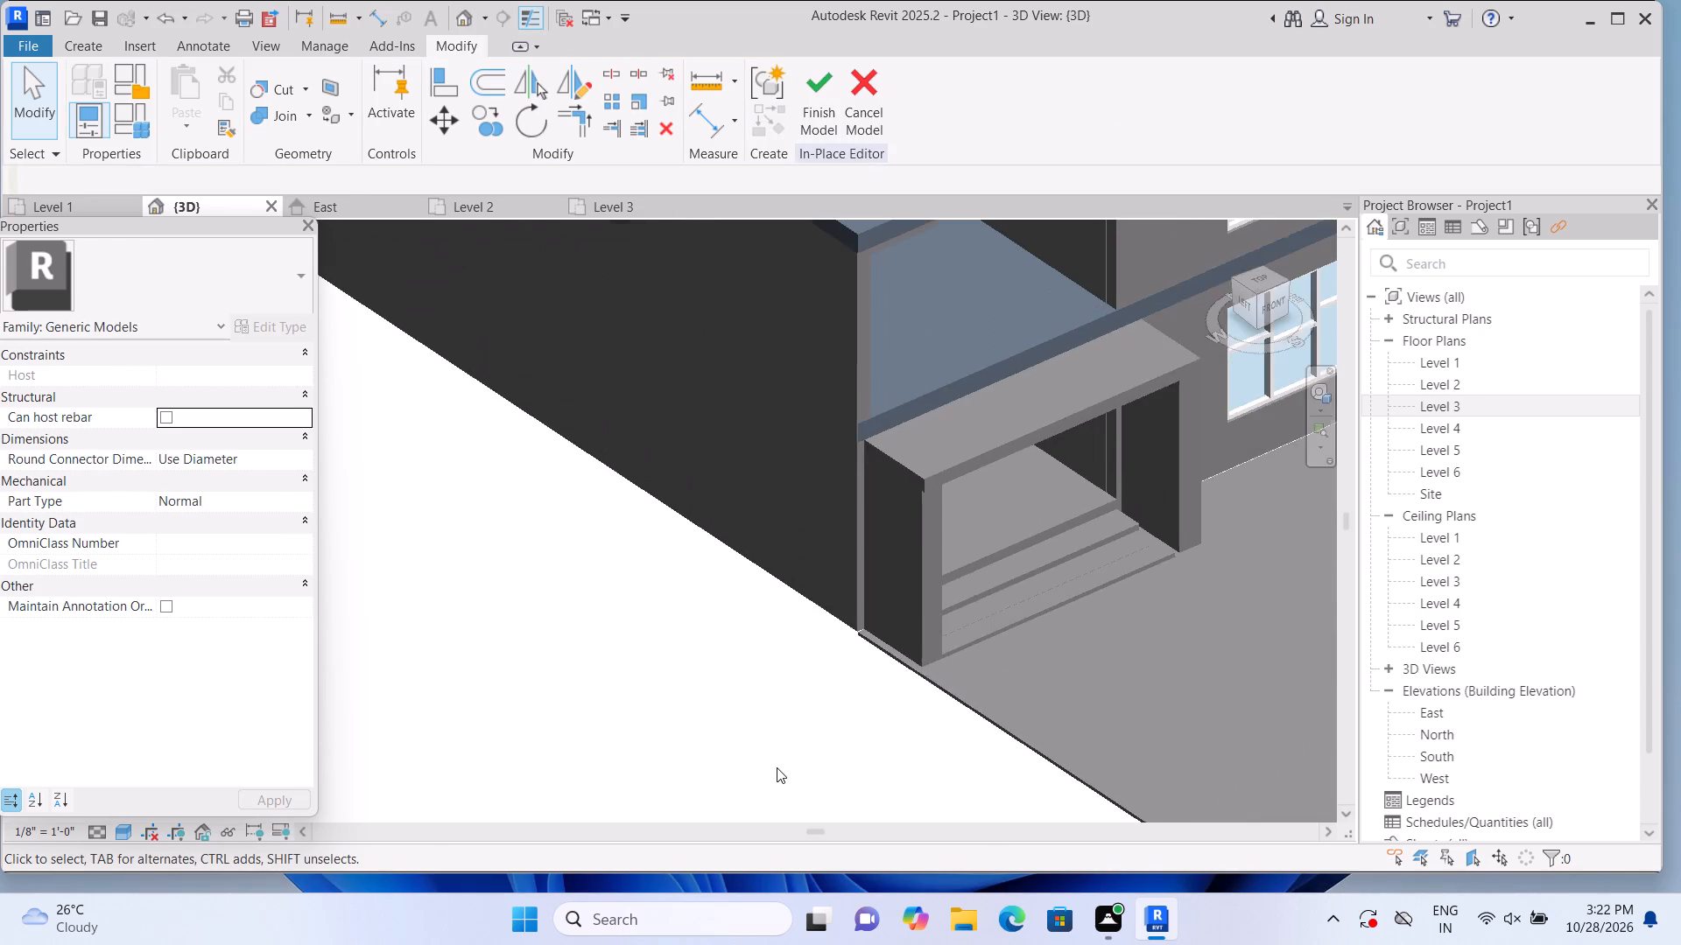
{"action": "scroll", "coordinate": [777, 767], "scroll_direction": "down", "scroll_amount": 1}
{"action": "middle_click_drag", "start_coordinate": [898, 794], "coordinate": [884, 668], "text": "shift"}
{"action": "middle_click_drag", "start_coordinate": [852, 587], "coordinate": [842, 700]}
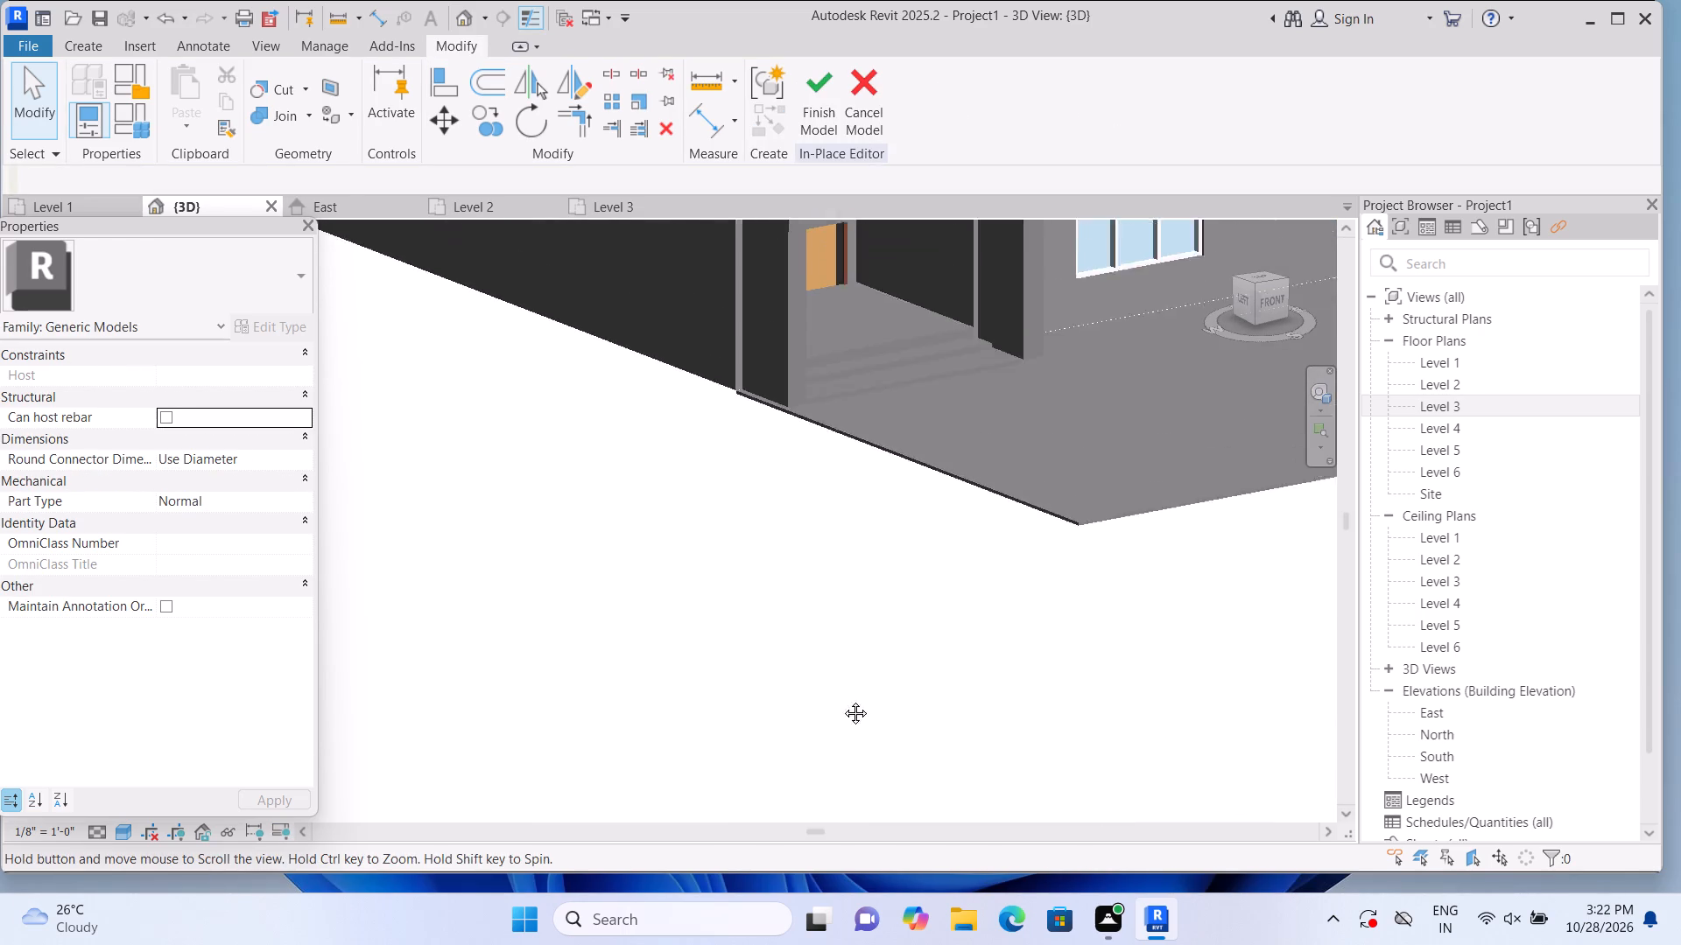
{"action": "middle_click_drag", "start_coordinate": [842, 700], "coordinate": [825, 801]}
{"action": "middle_click_drag", "start_coordinate": [799, 662], "coordinate": [784, 737]}
{"action": "scroll", "coordinate": [818, 525], "scroll_direction": "up", "scroll_amount": 4}
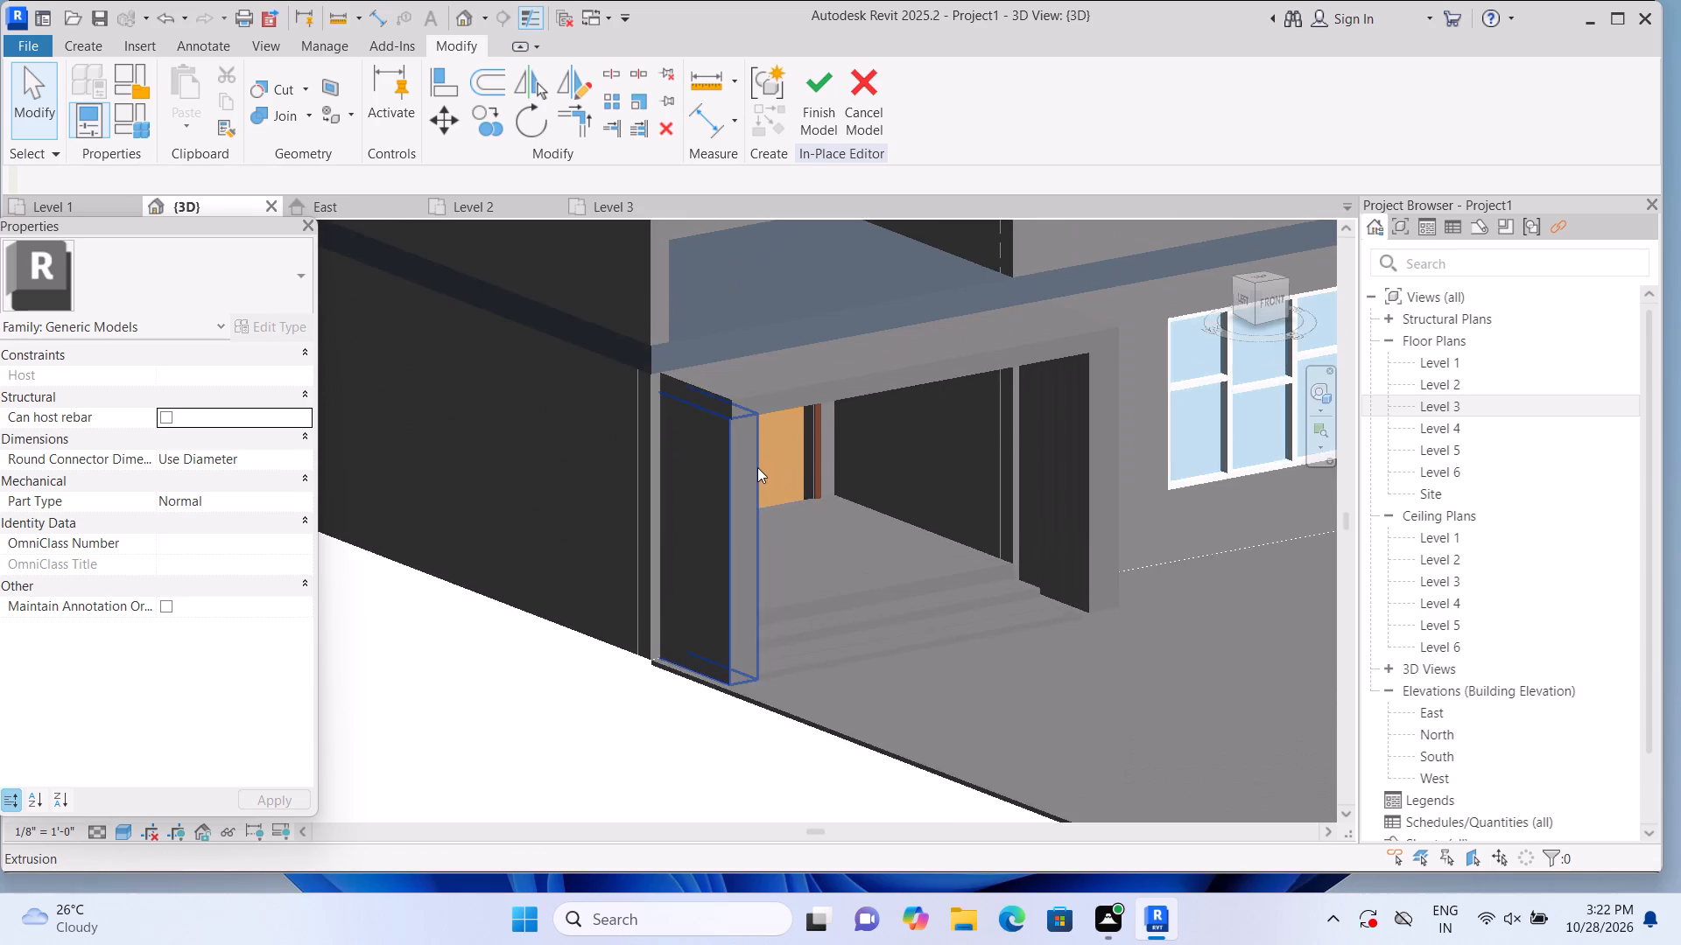
{"action": "scroll", "coordinate": [753, 465], "scroll_direction": "up", "scroll_amount": 3}
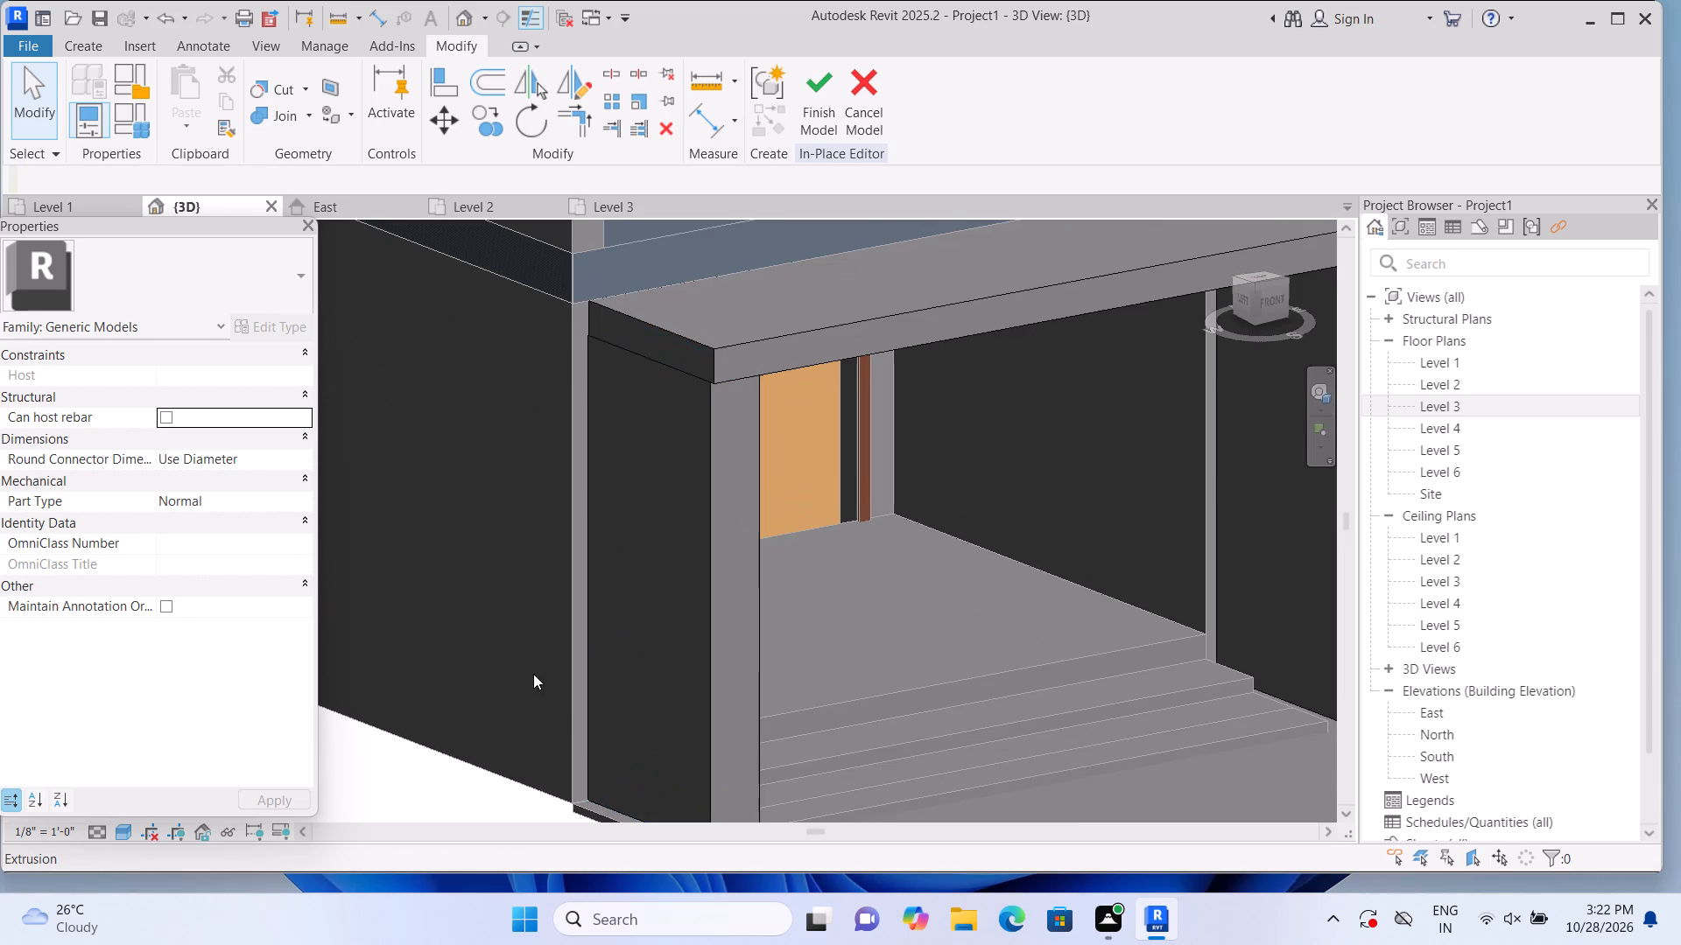
{"action": "left_click", "coordinate": [700, 547]}
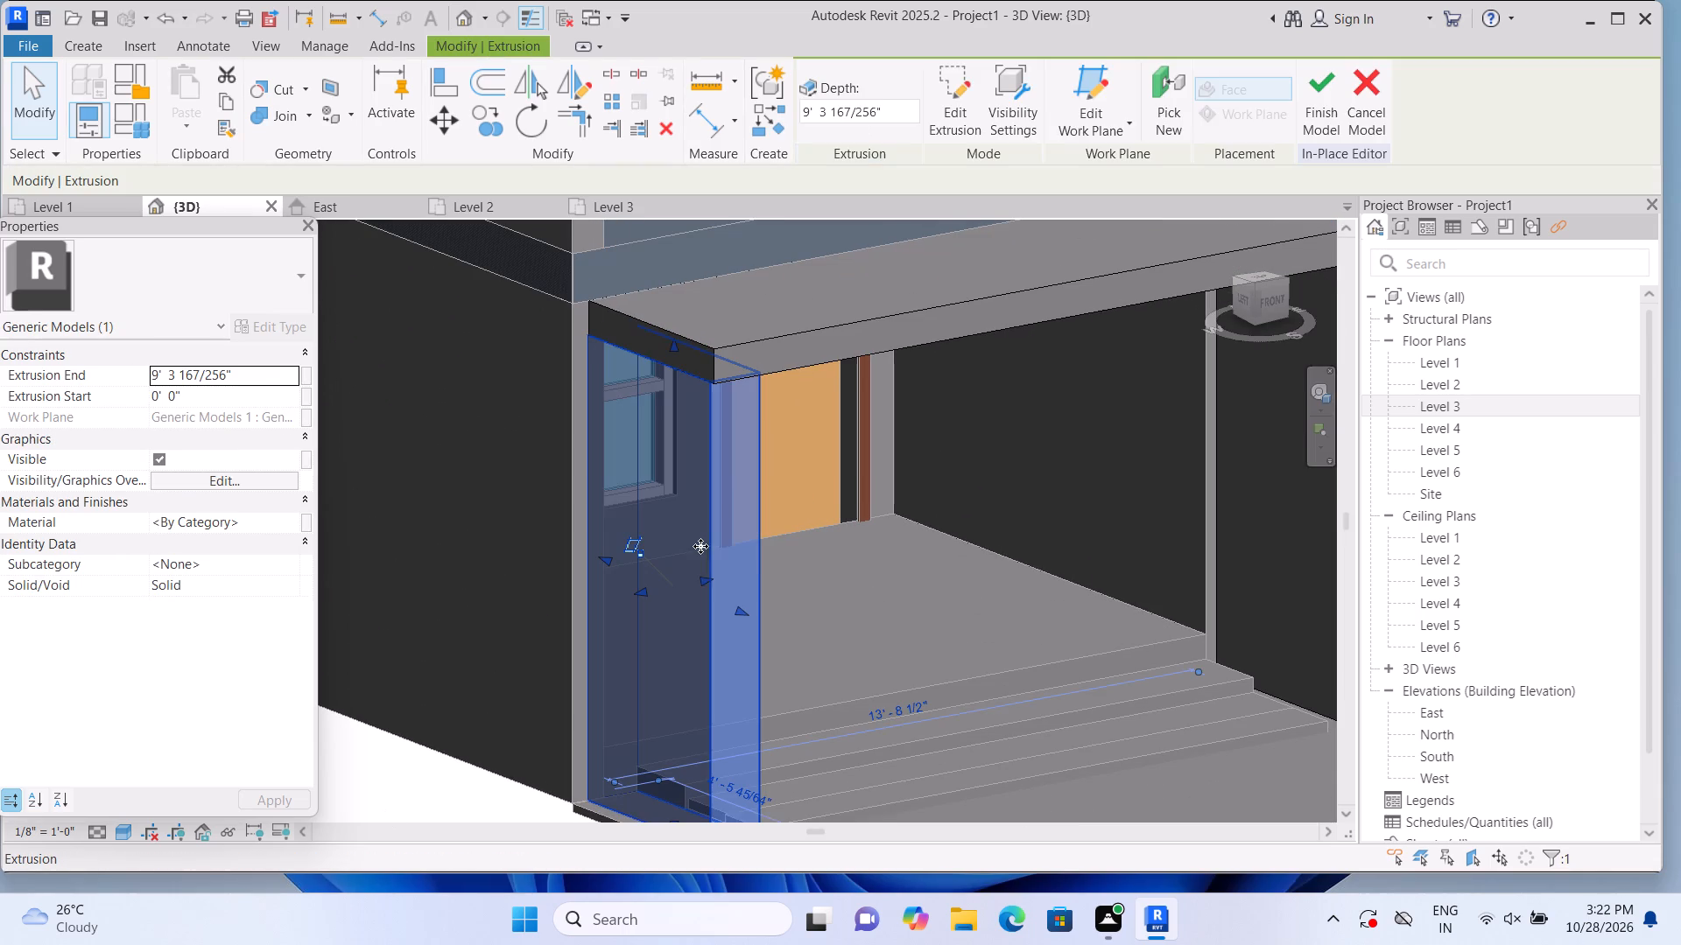
{"action": "left_click", "coordinate": [821, 335]}
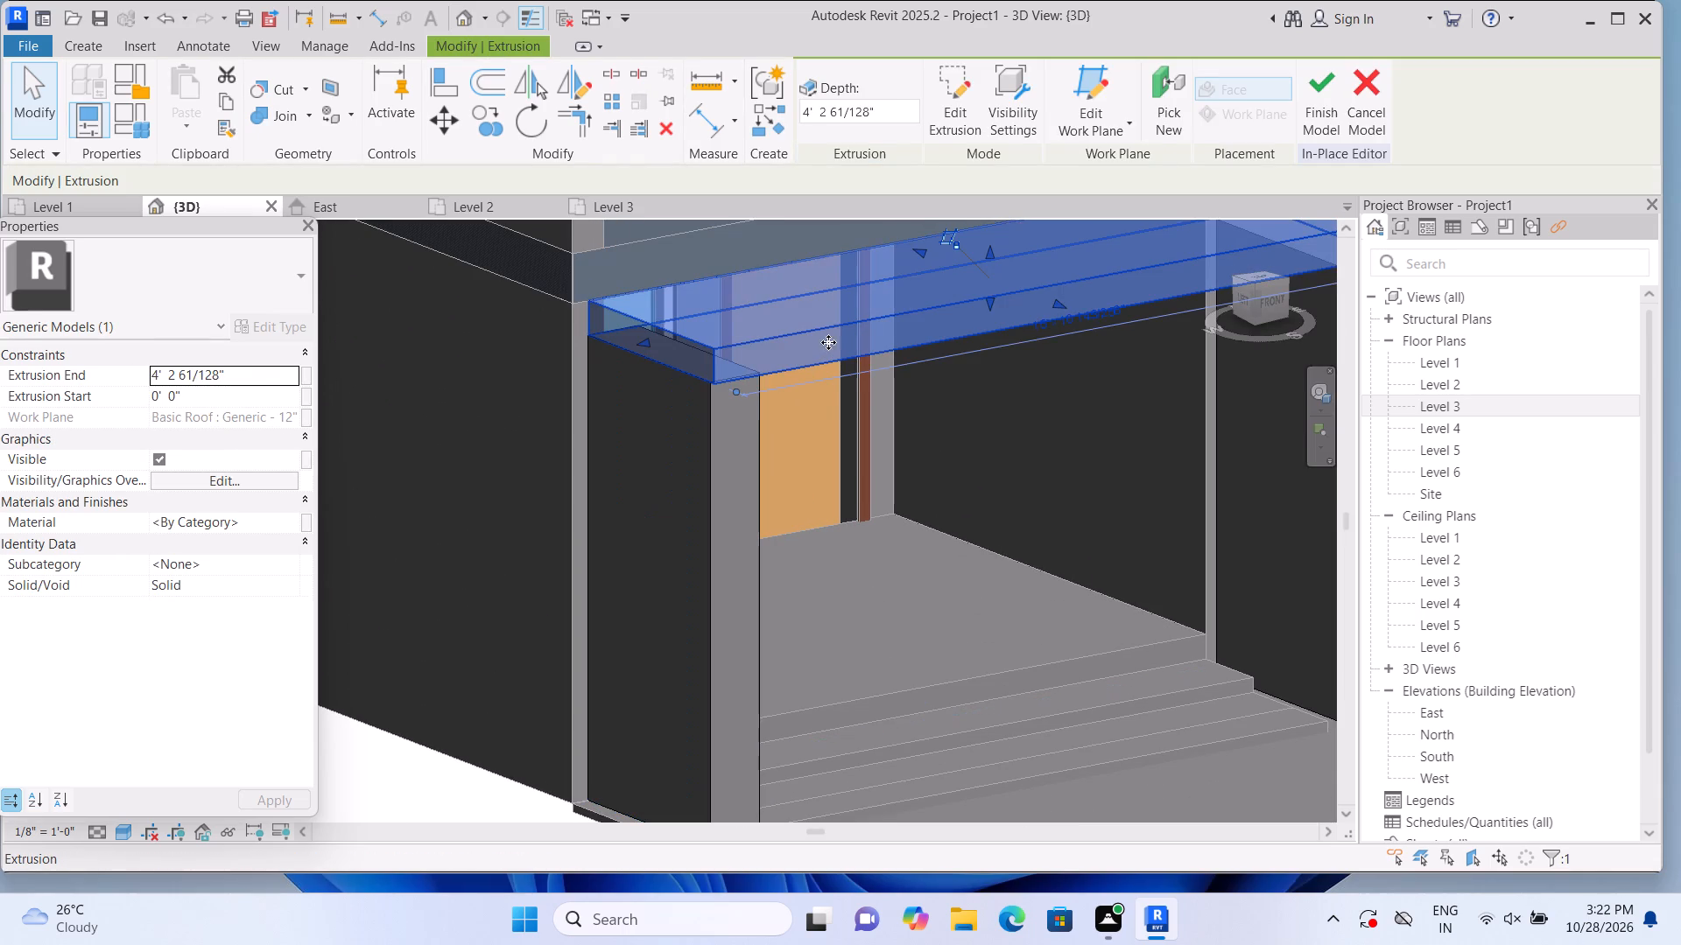
{"action": "left_click", "coordinate": [396, 786]}
{"action": "scroll", "coordinate": [396, 786], "scroll_direction": "down", "scroll_amount": 2}
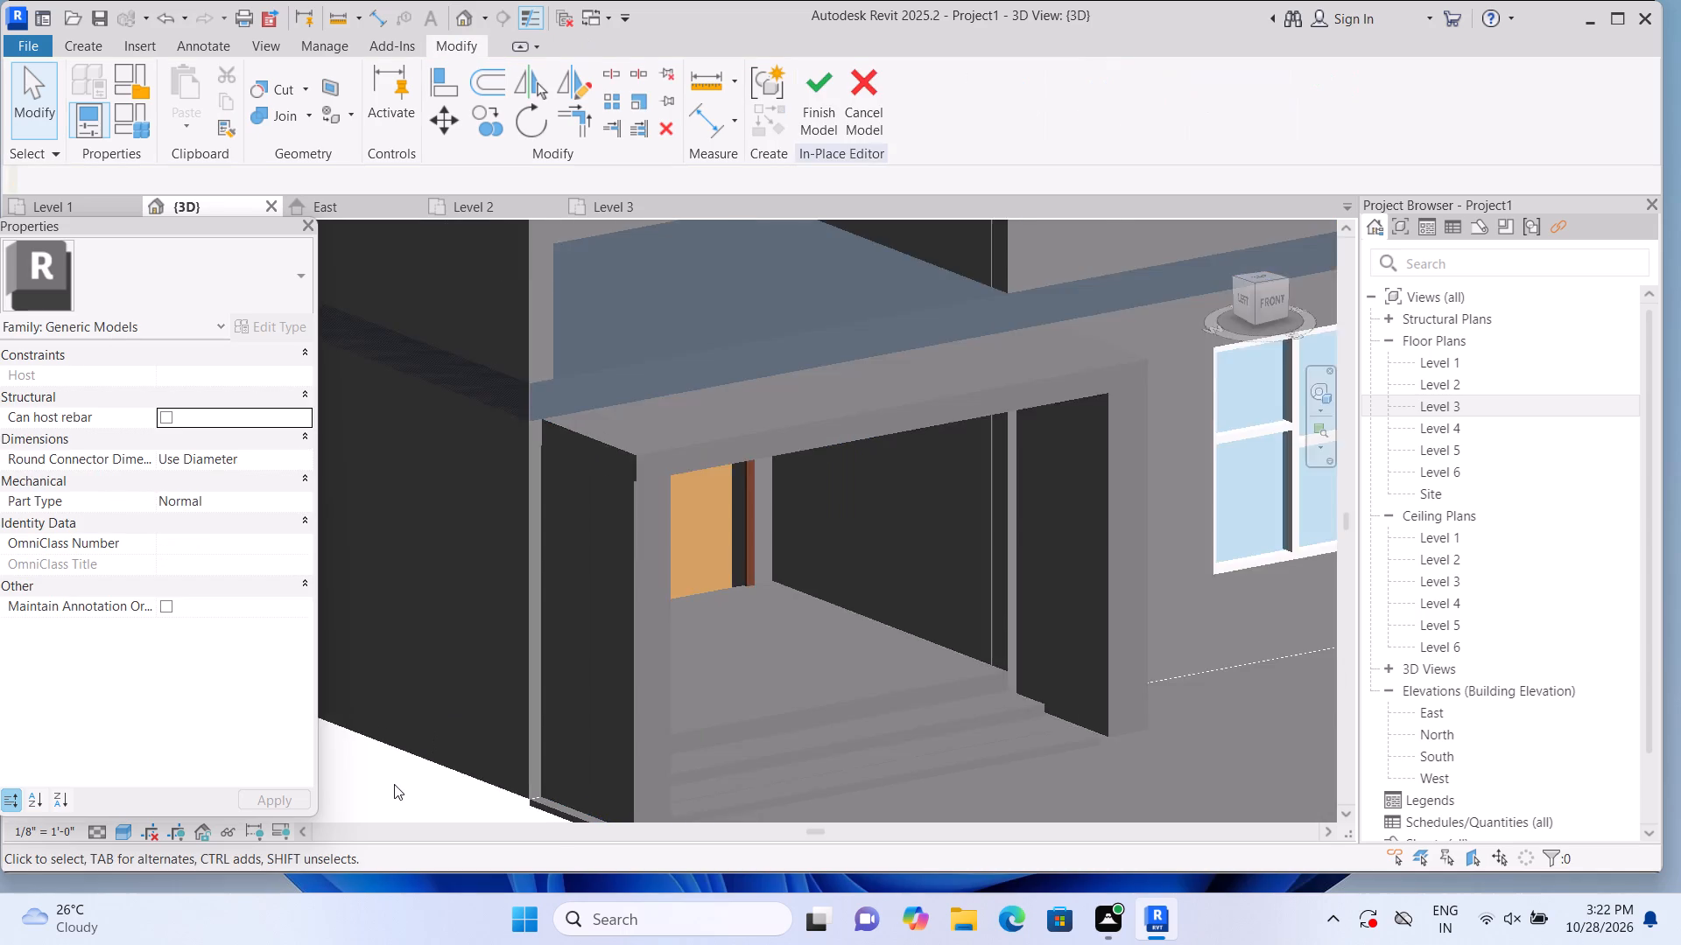
{"action": "scroll", "coordinate": [394, 784], "scroll_direction": "down", "scroll_amount": 2}
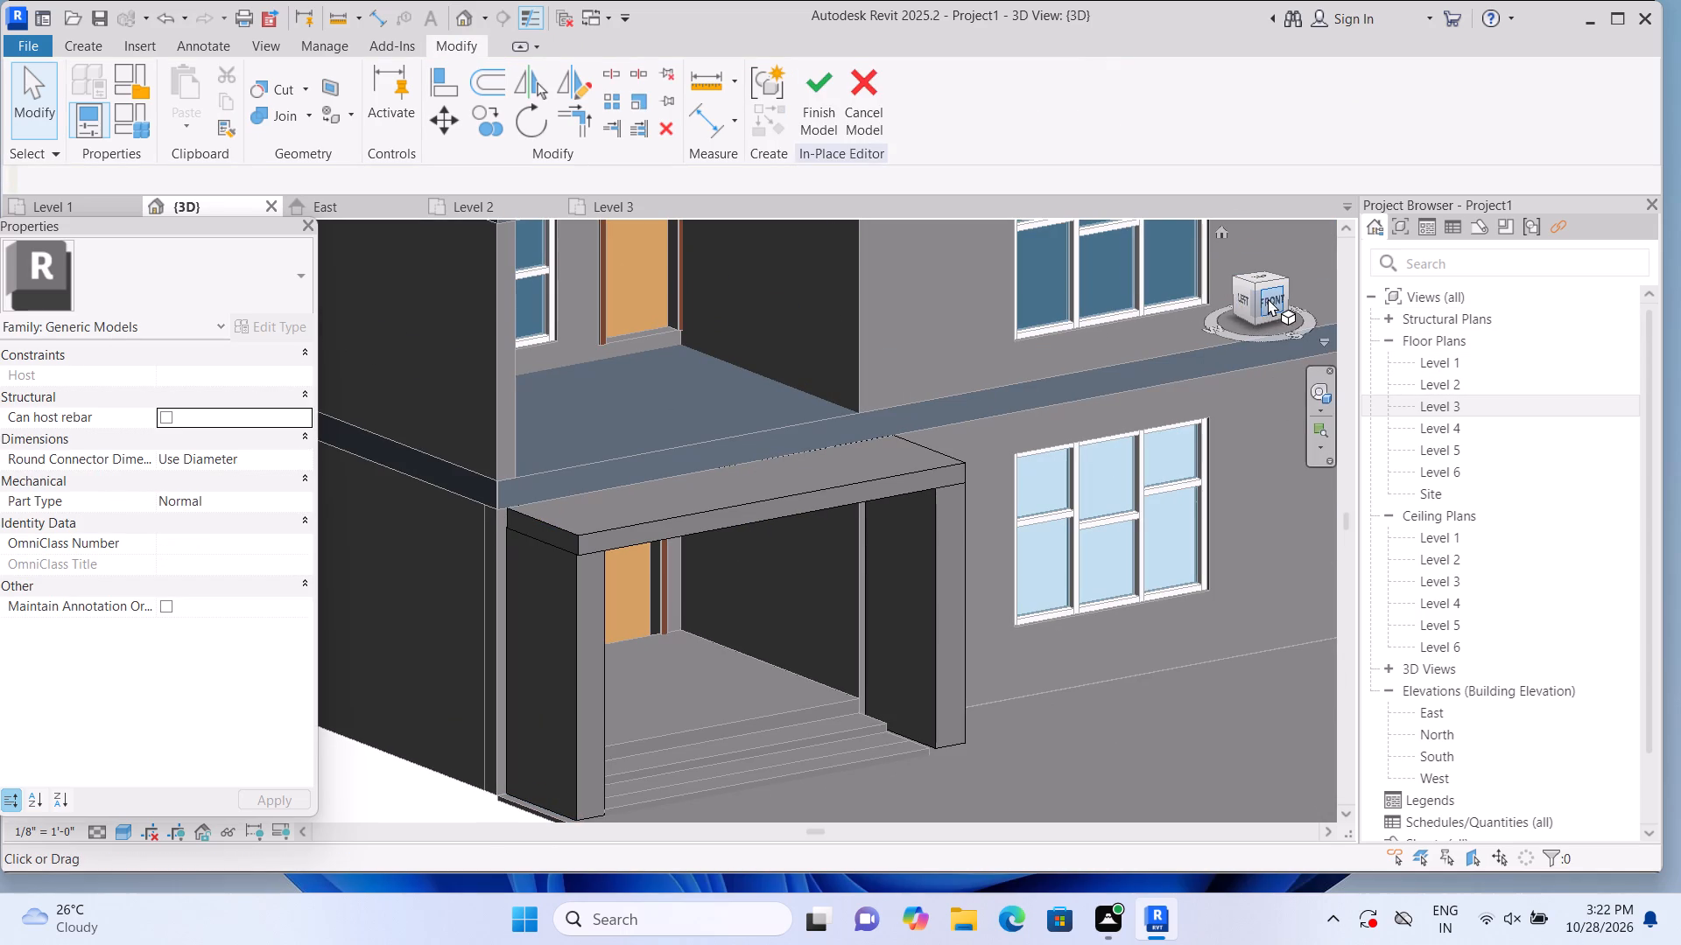
View the porch straight from the front to check the canopy and side walls against the facade and ground.
{"action": "left_click", "coordinate": [1271, 299]}
{"action": "scroll", "coordinate": [504, 594], "scroll_direction": "up", "scroll_amount": 4}
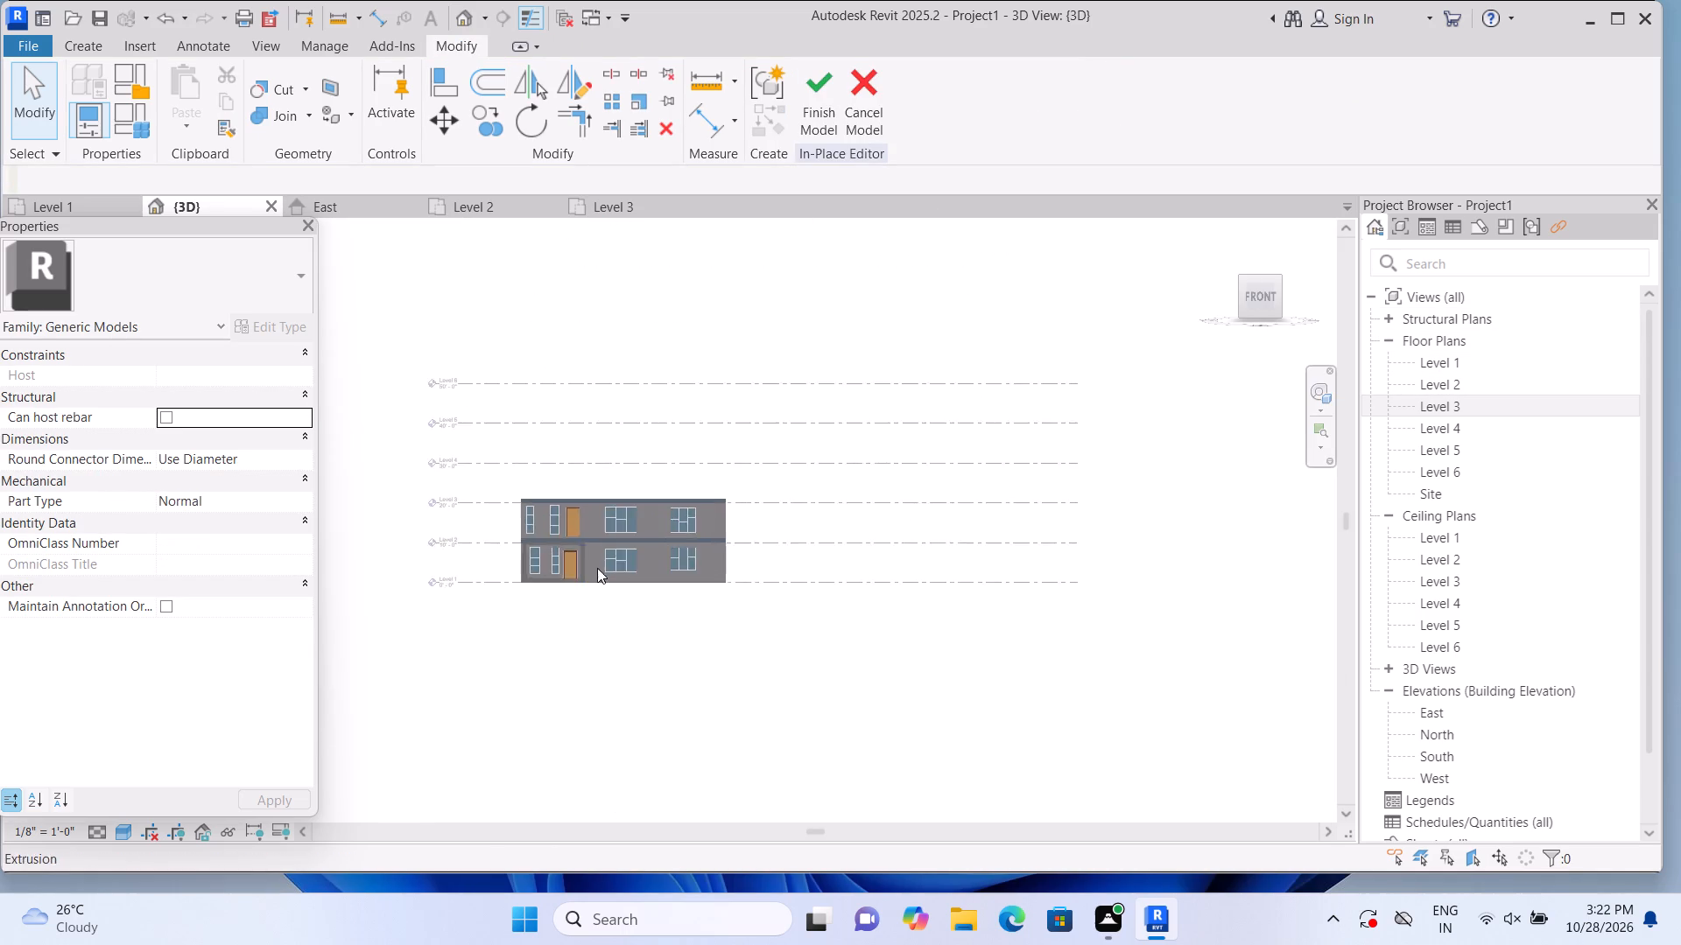
{"action": "scroll", "coordinate": [597, 568], "scroll_direction": "up", "scroll_amount": 2}
{"action": "scroll", "coordinate": [528, 554], "scroll_direction": "up", "scroll_amount": 8}
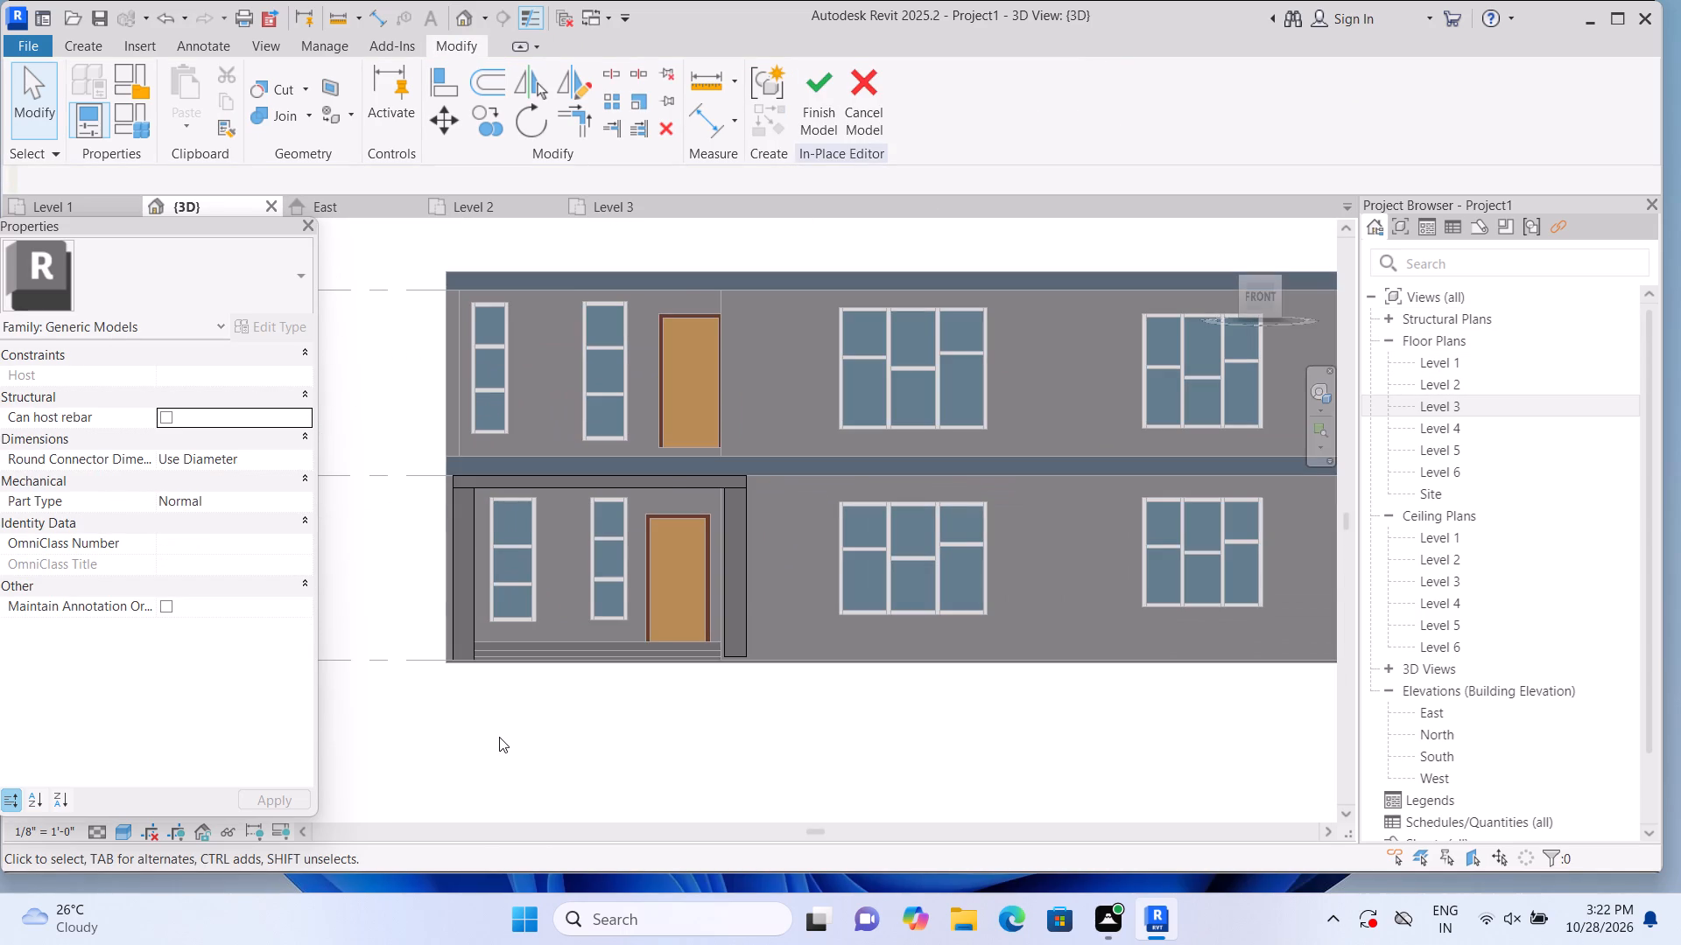
{"action": "scroll", "coordinate": [499, 737], "scroll_direction": "up", "scroll_amount": 1}
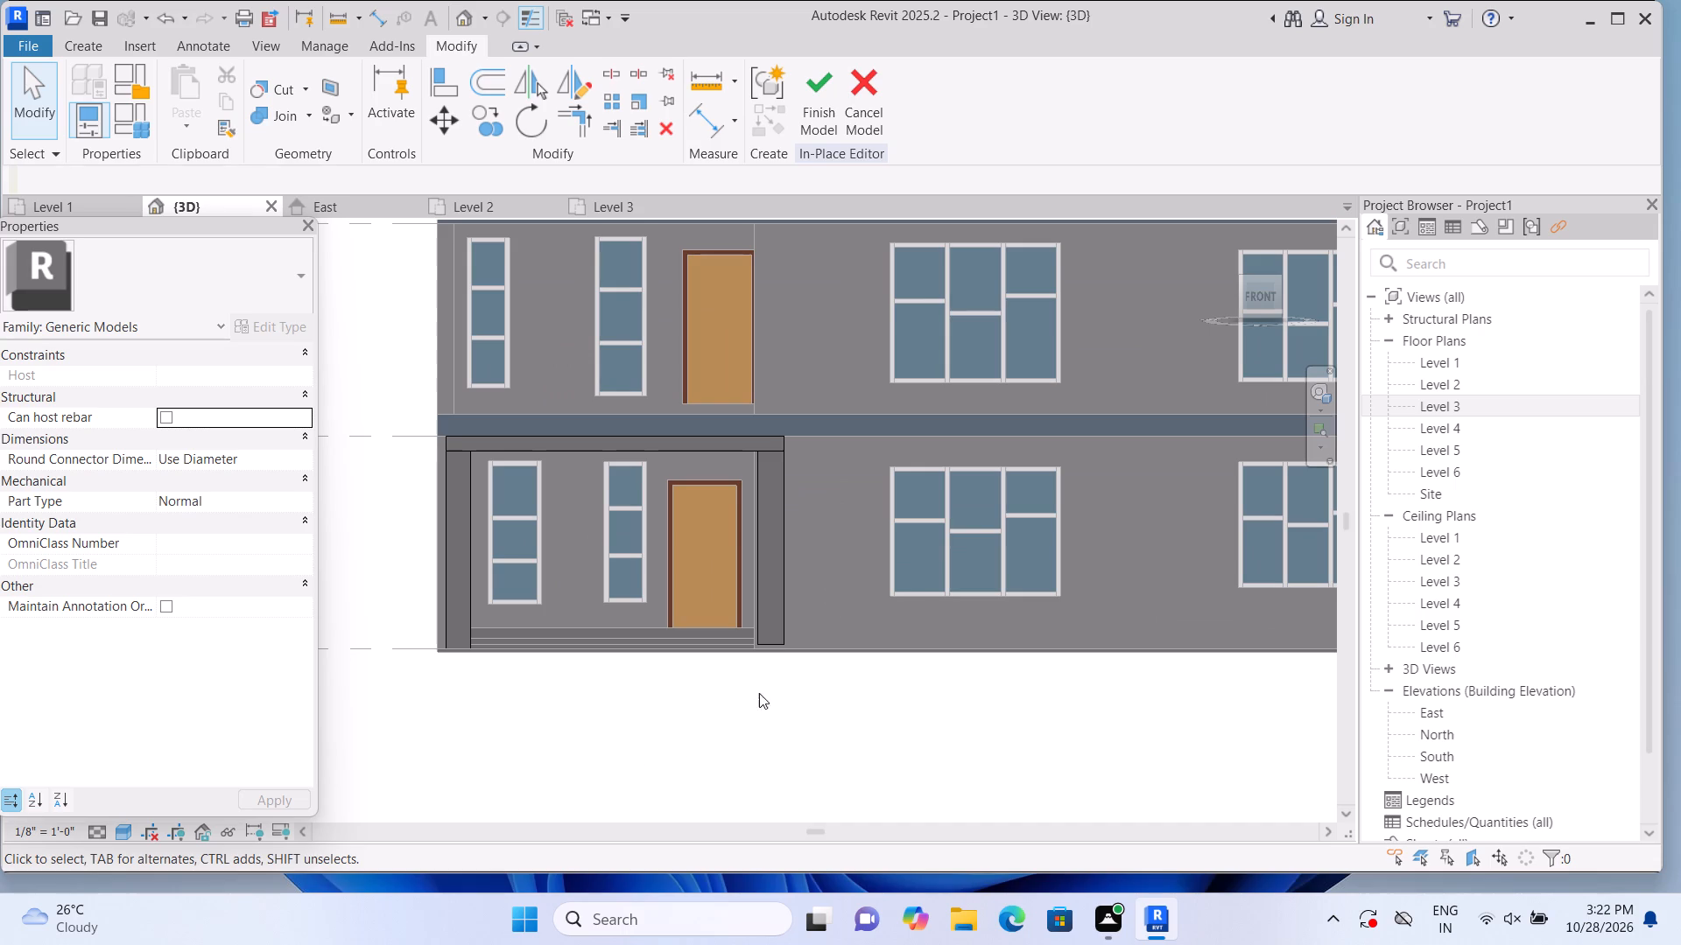
Extend the bottom of the door-side wall down to the ground line, to an extrusion start of about -0' 4 7/16".
{"action": "scroll", "coordinate": [764, 675], "scroll_direction": "up", "scroll_amount": 3}
{"action": "left_click", "coordinate": [766, 629]}
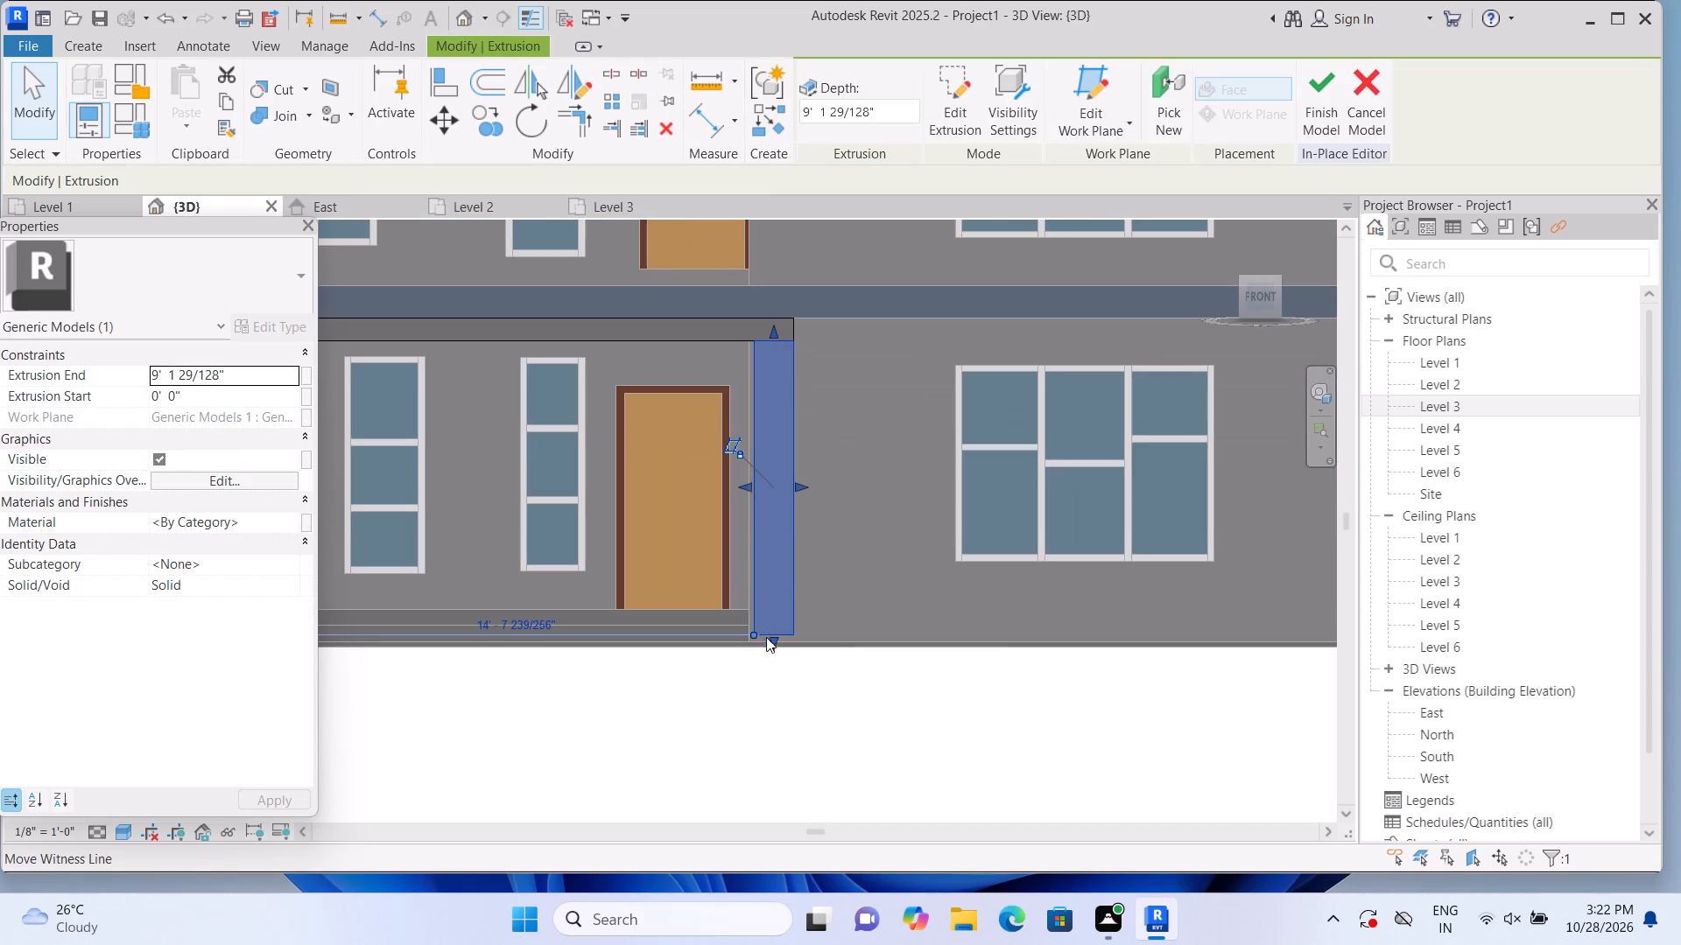
{"action": "left_click", "coordinate": [775, 641]}
{"action": "left_click", "coordinate": [777, 647]}
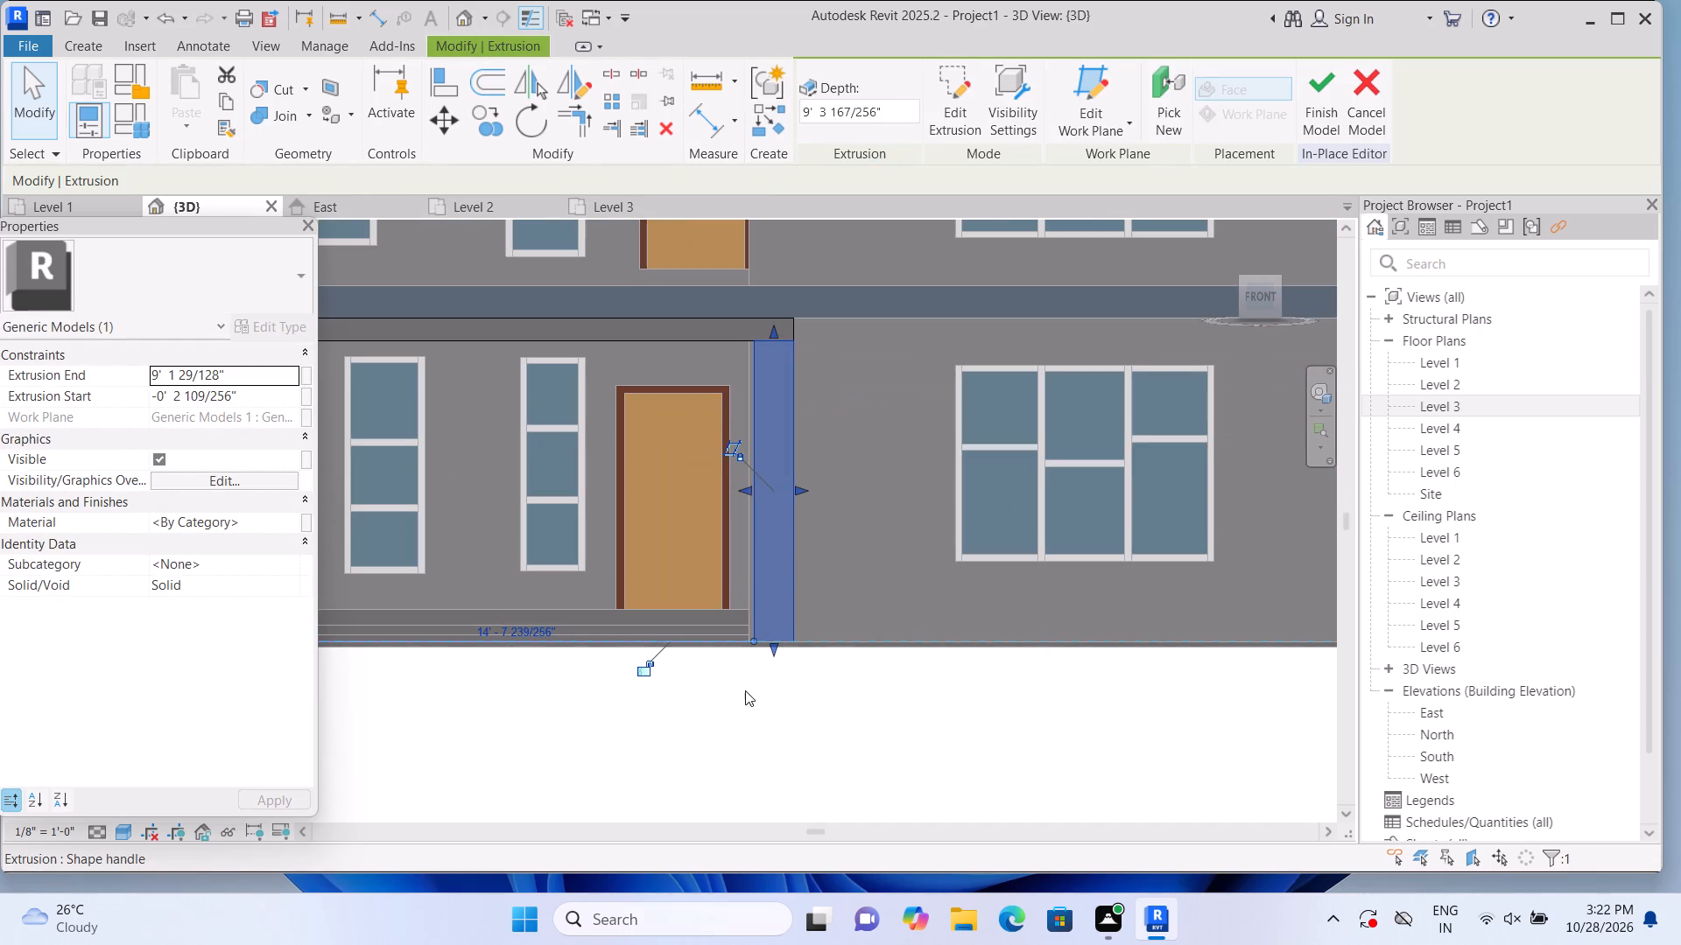
{"action": "double_click", "coordinate": [751, 680]}
{"action": "scroll", "coordinate": [772, 645], "scroll_direction": "up", "scroll_amount": 6}
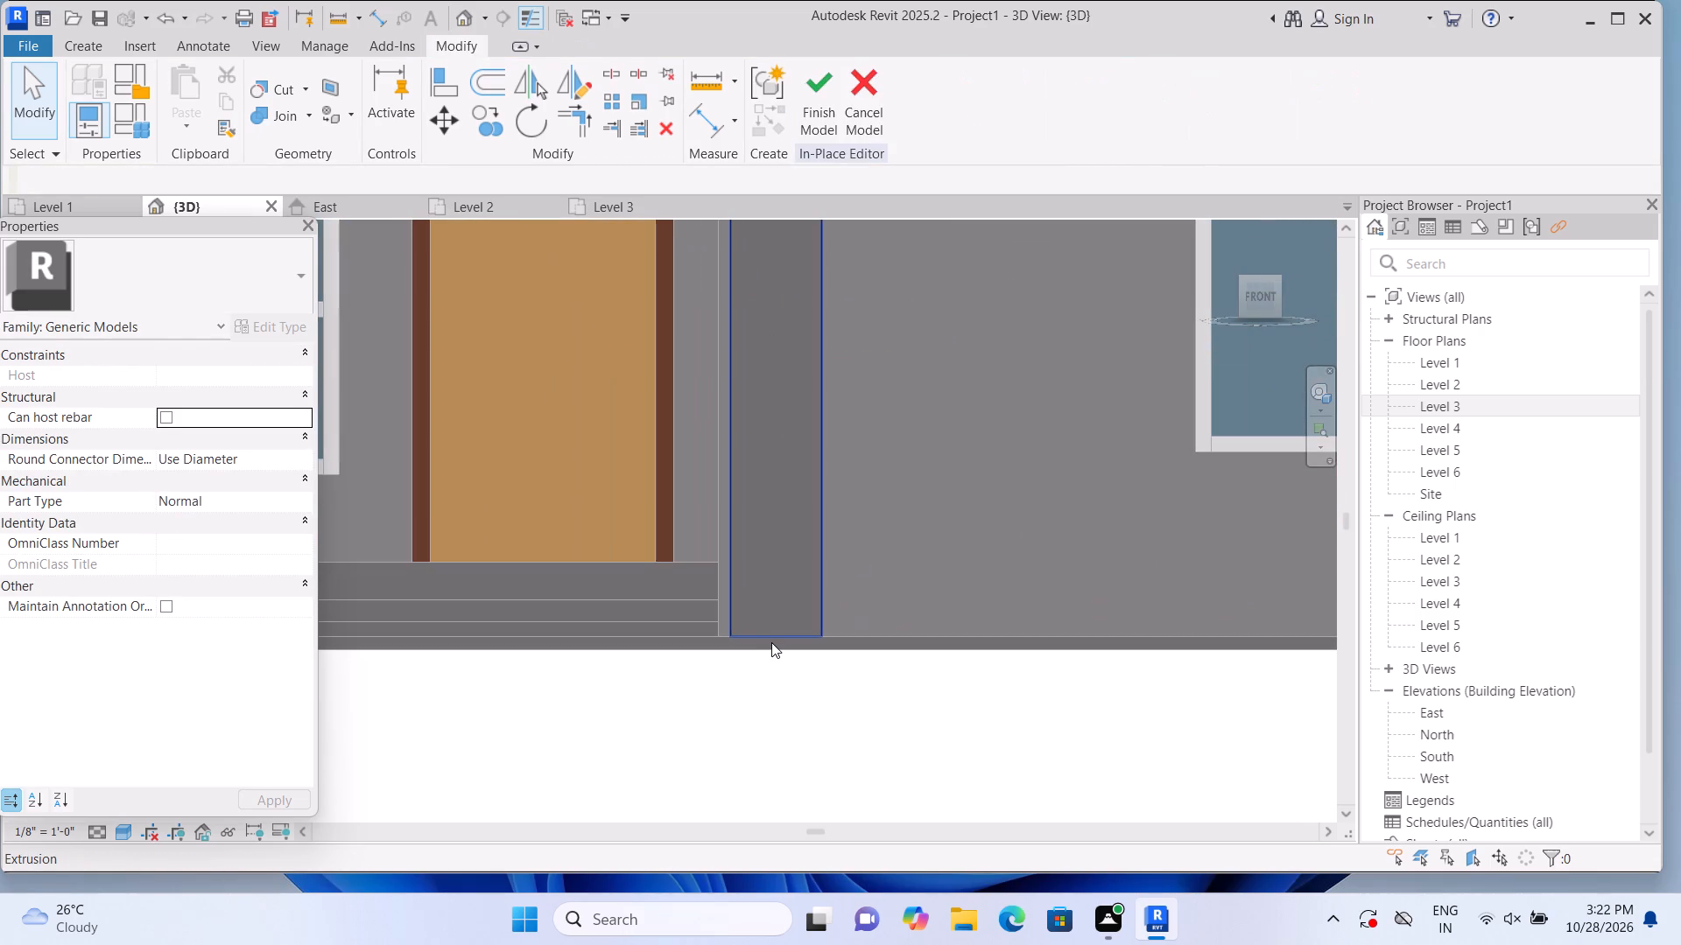
{"action": "left_click", "coordinate": [770, 638]}
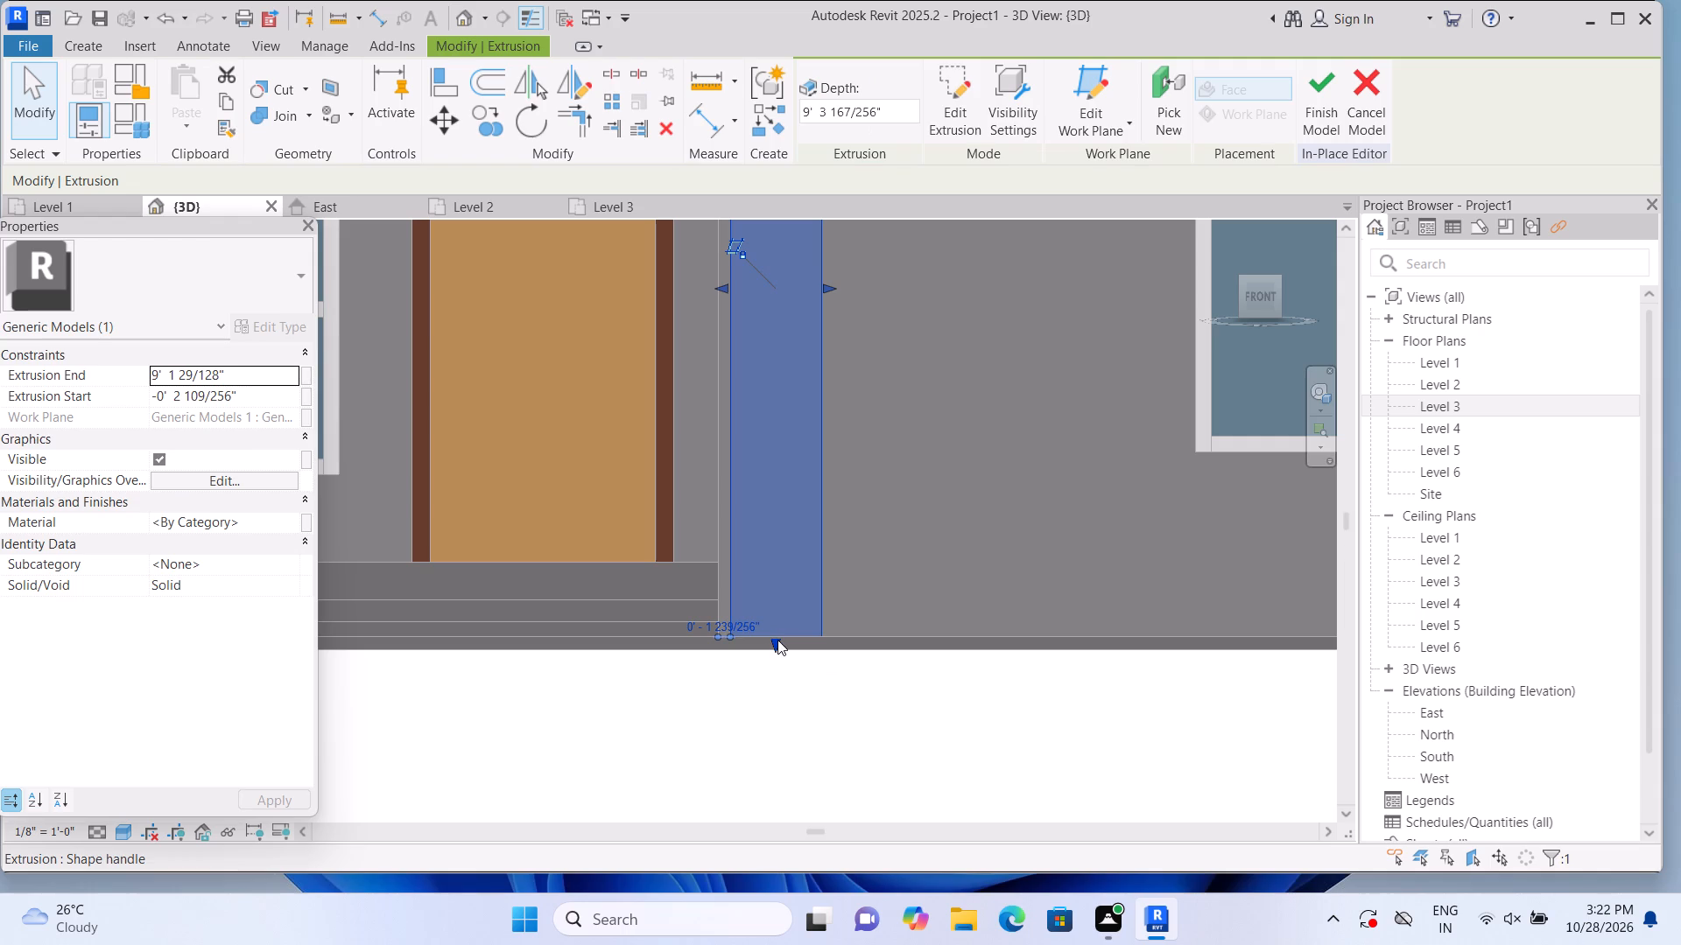
{"action": "left_click_drag", "start_coordinate": [777, 640], "coordinate": [777, 659]}
{"action": "left_click", "coordinate": [777, 659]}
{"action": "left_click", "coordinate": [759, 690]}
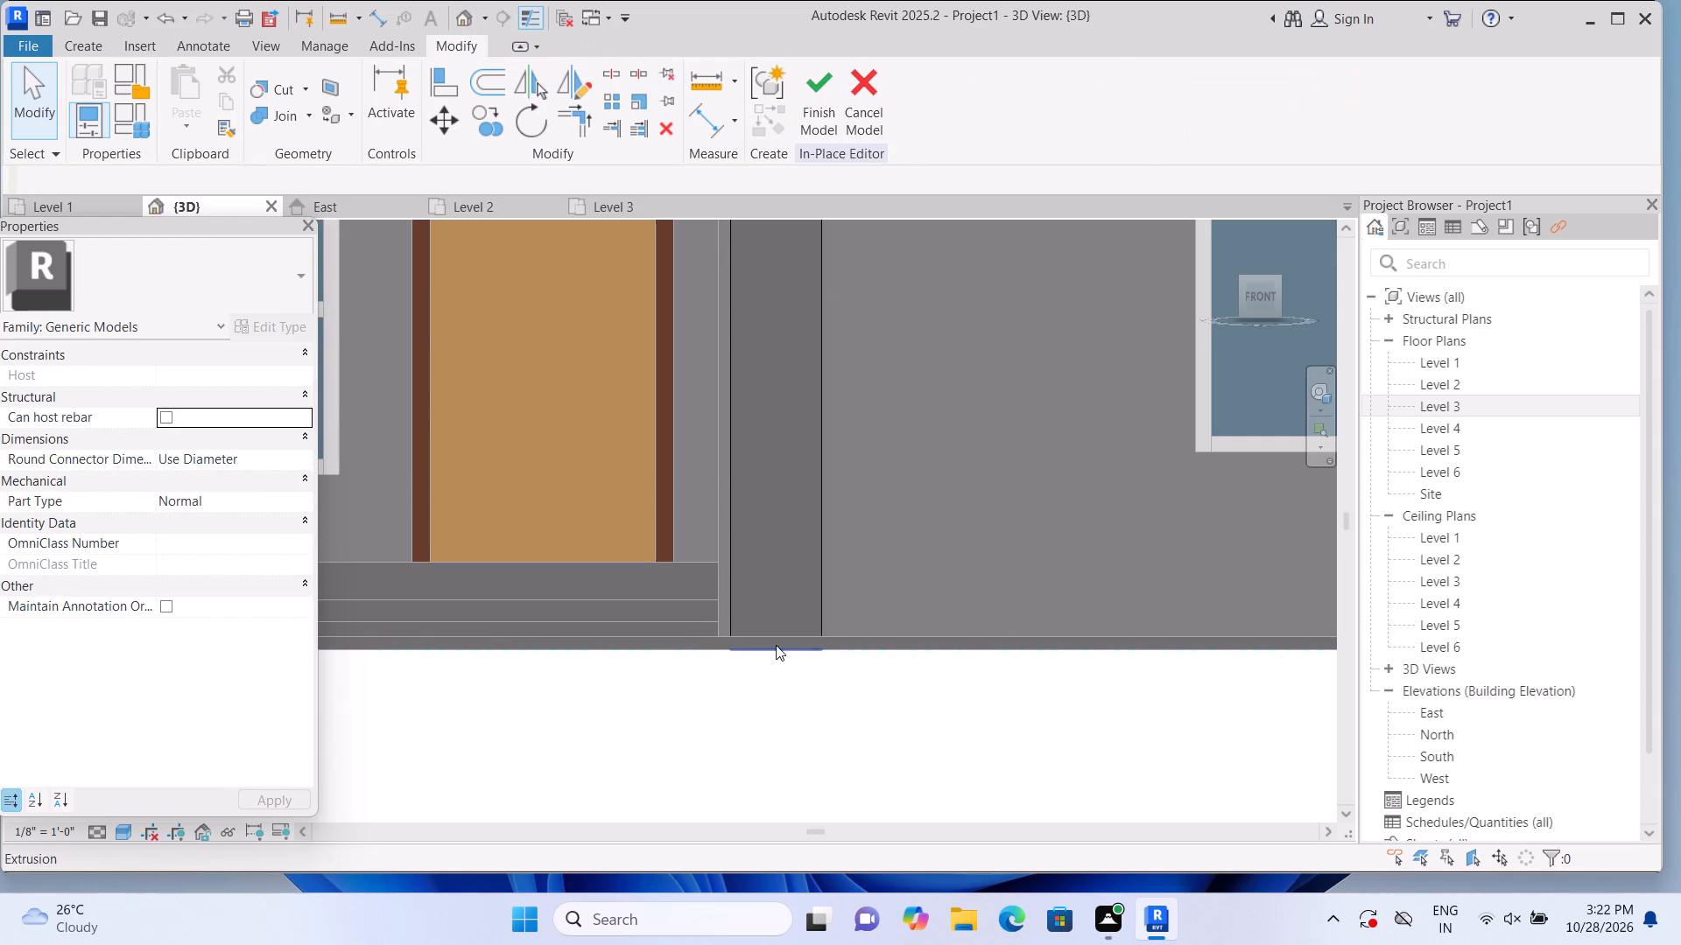
{"action": "left_click", "coordinate": [778, 628]}
{"action": "left_click", "coordinate": [760, 690]}
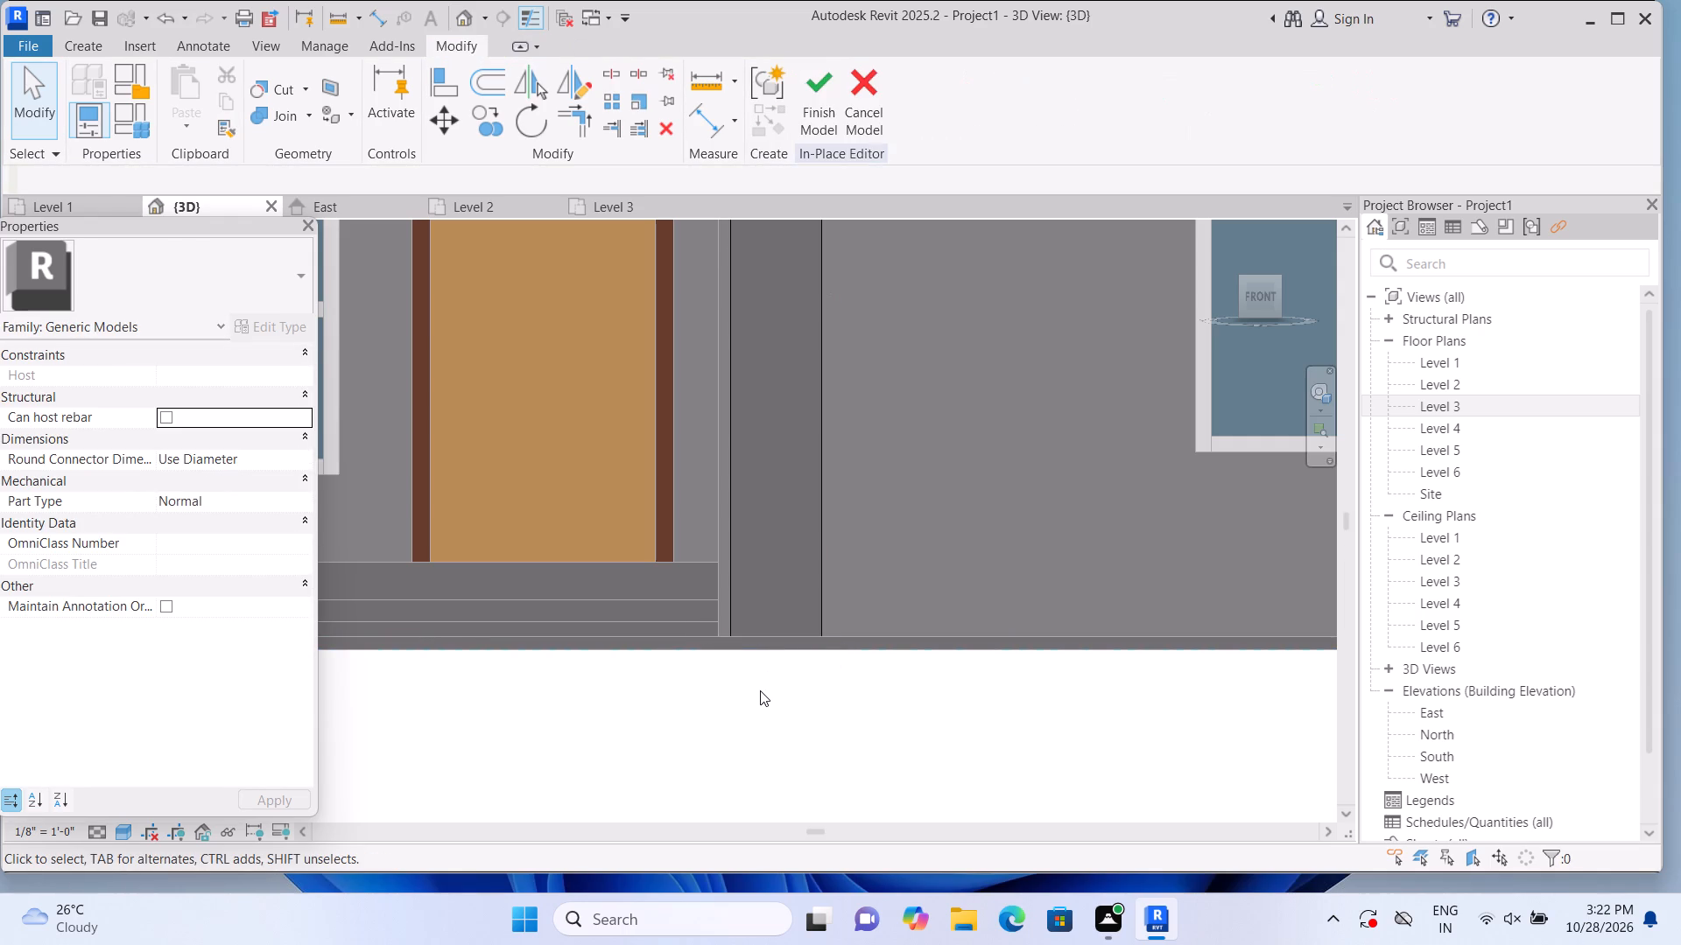
Move the door-side wall's inner face to the steps' end, 14' 6" from the corner wall, and pull its outer face inward.
{"action": "scroll", "coordinate": [760, 690], "scroll_direction": "down", "scroll_amount": 7}
{"action": "scroll", "coordinate": [760, 690], "scroll_direction": "up", "scroll_amount": 1}
{"action": "scroll", "coordinate": [732, 704], "scroll_direction": "down", "scroll_amount": 2}
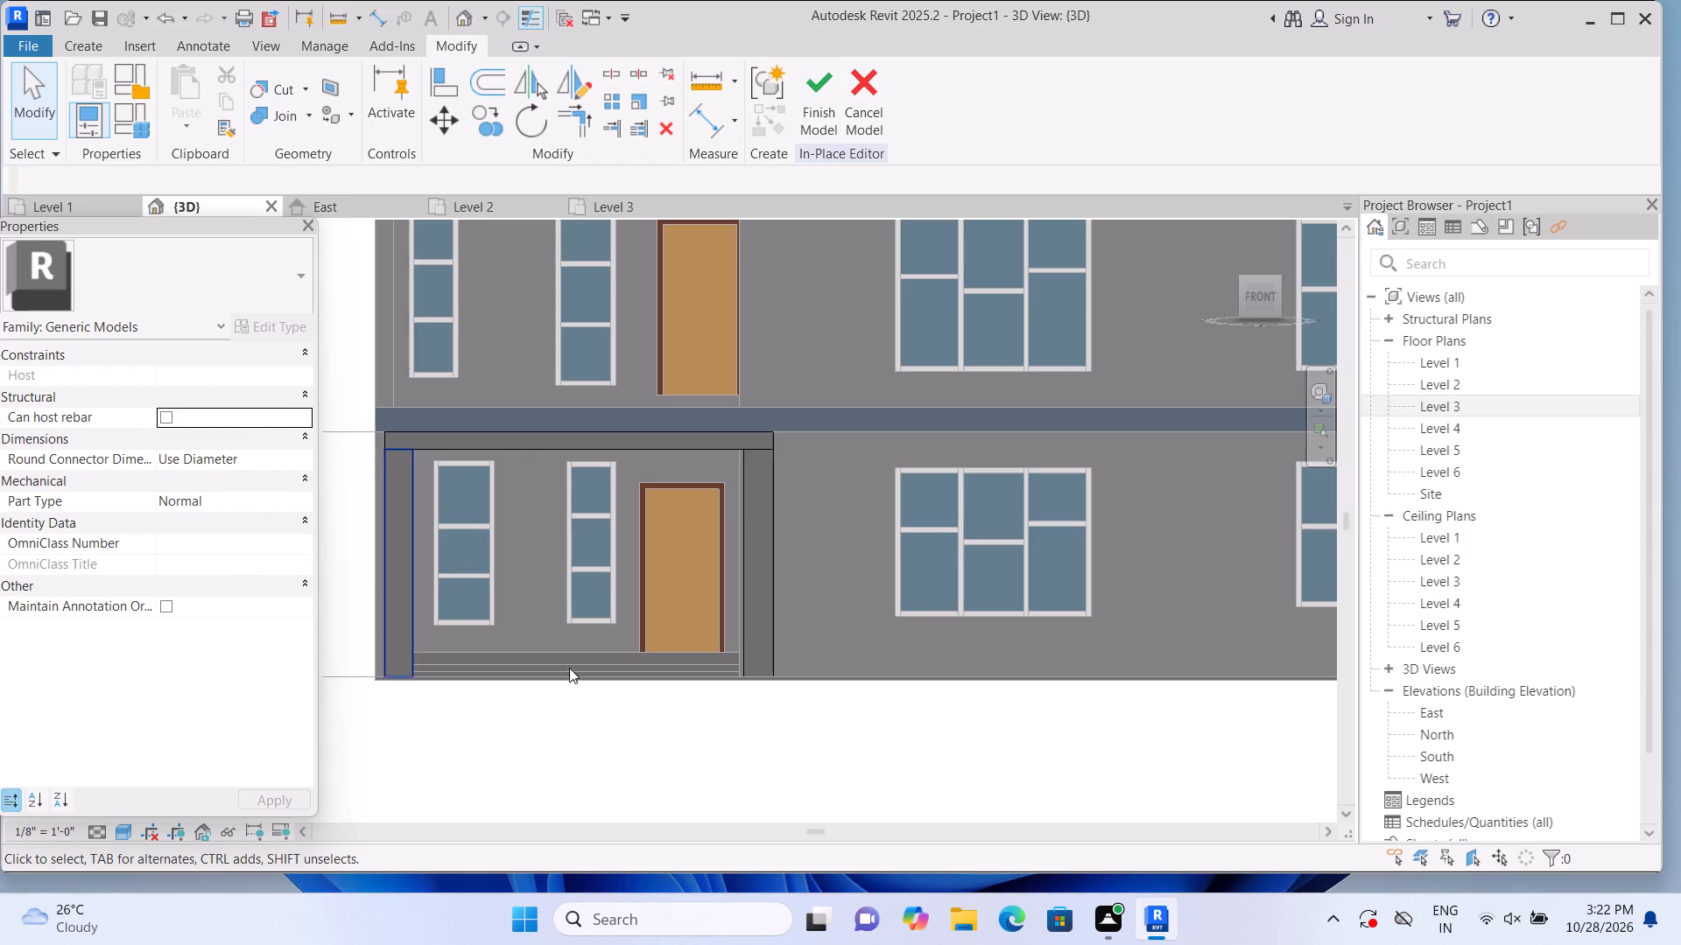
{"action": "scroll", "coordinate": [724, 661], "scroll_direction": "up", "scroll_amount": 5}
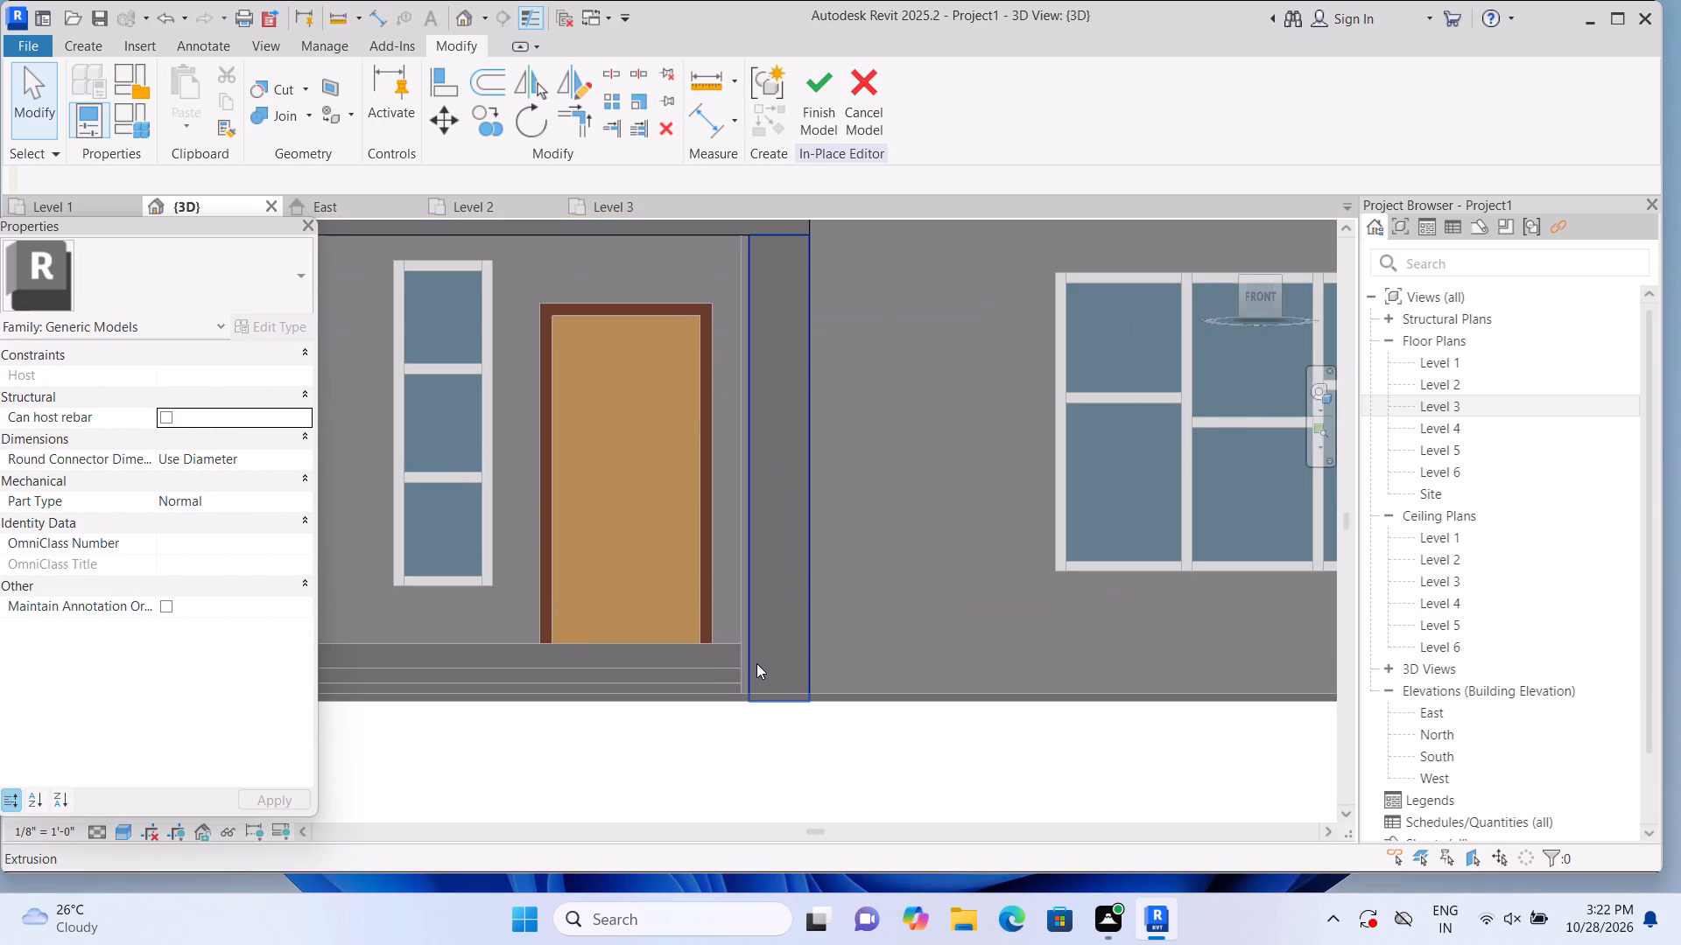
{"action": "left_click", "coordinate": [754, 663]}
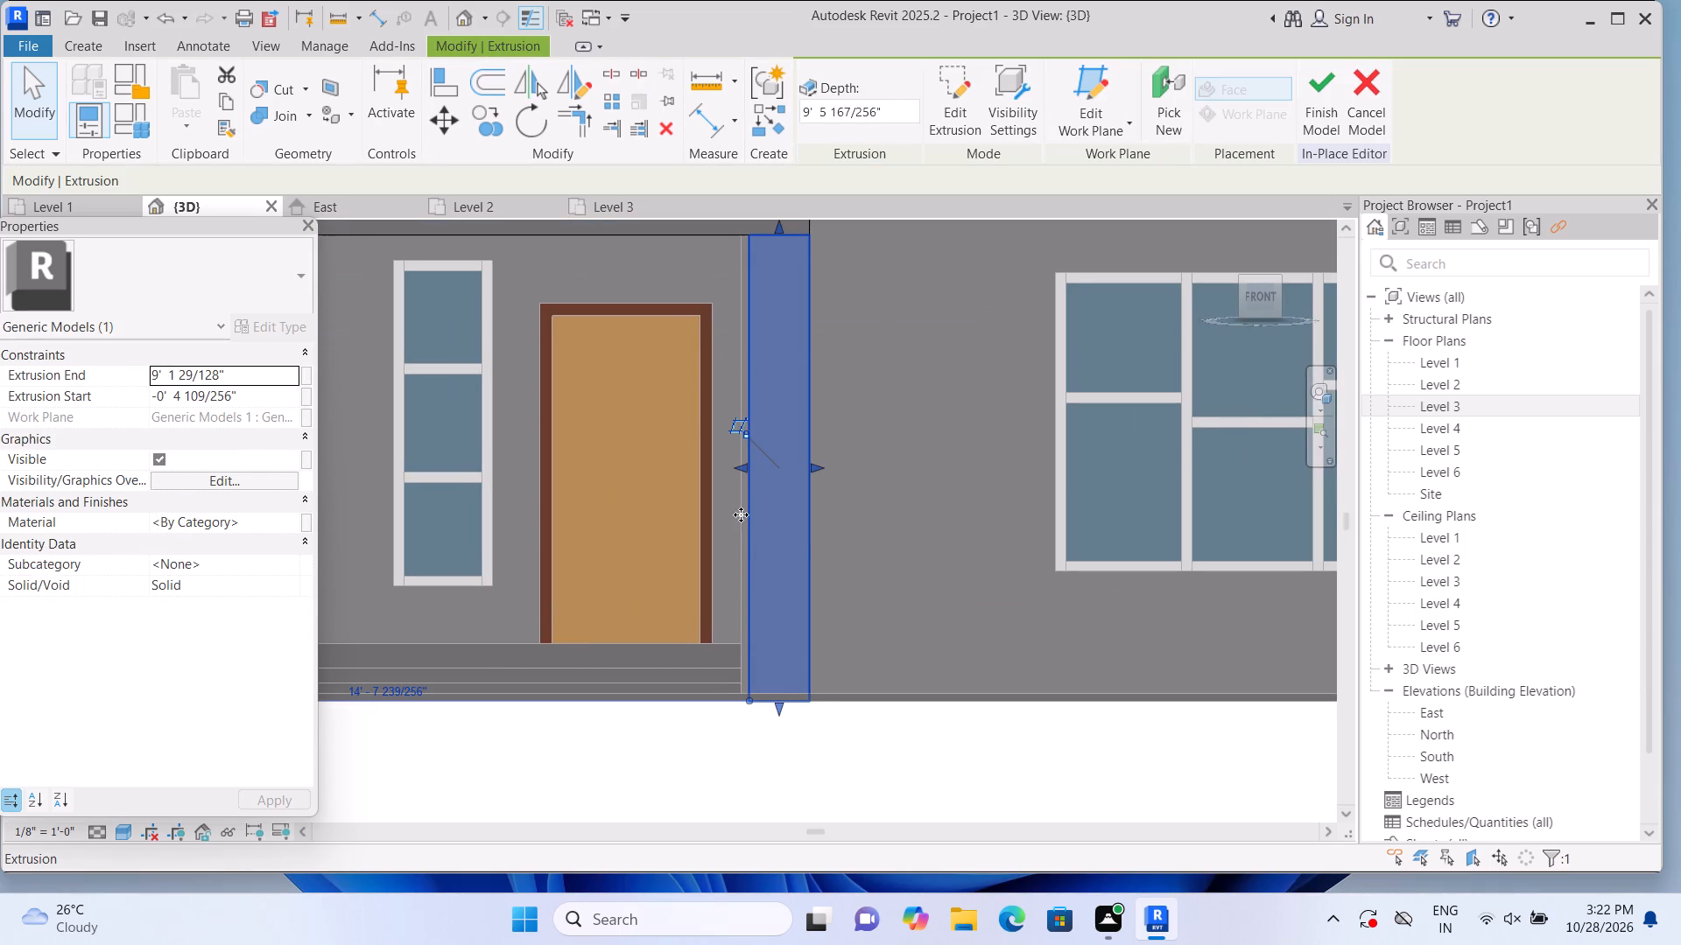
{"action": "left_click_drag", "start_coordinate": [743, 465], "coordinate": [735, 466]}
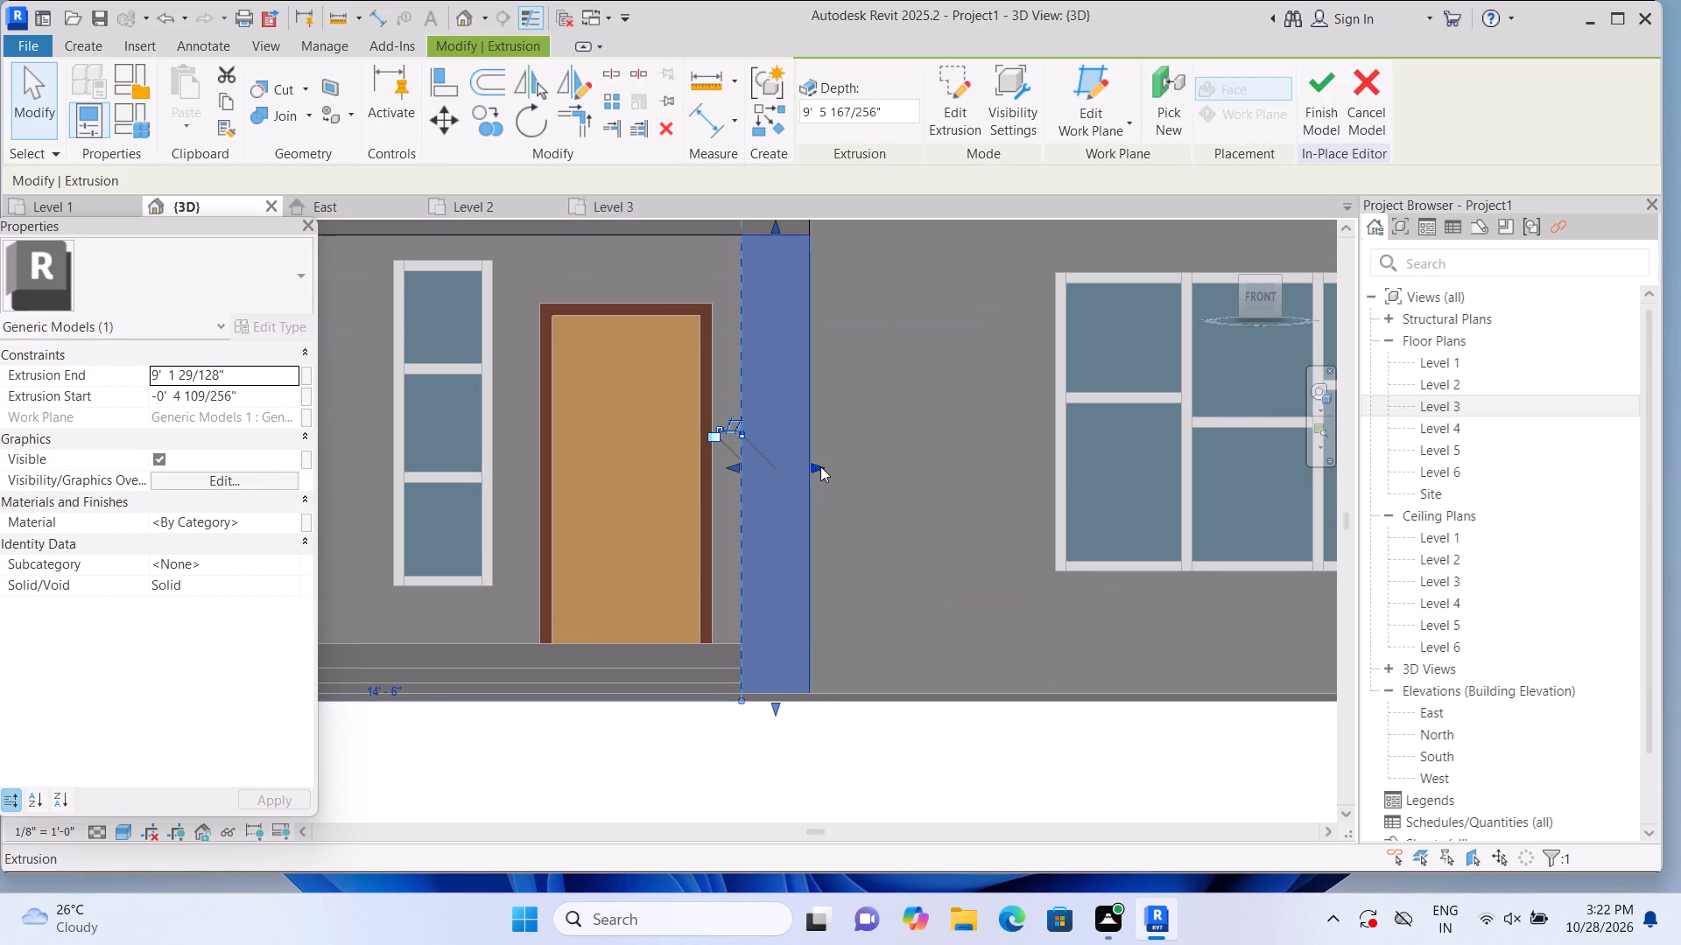
{"action": "left_click_drag", "start_coordinate": [820, 465], "coordinate": [795, 467]}
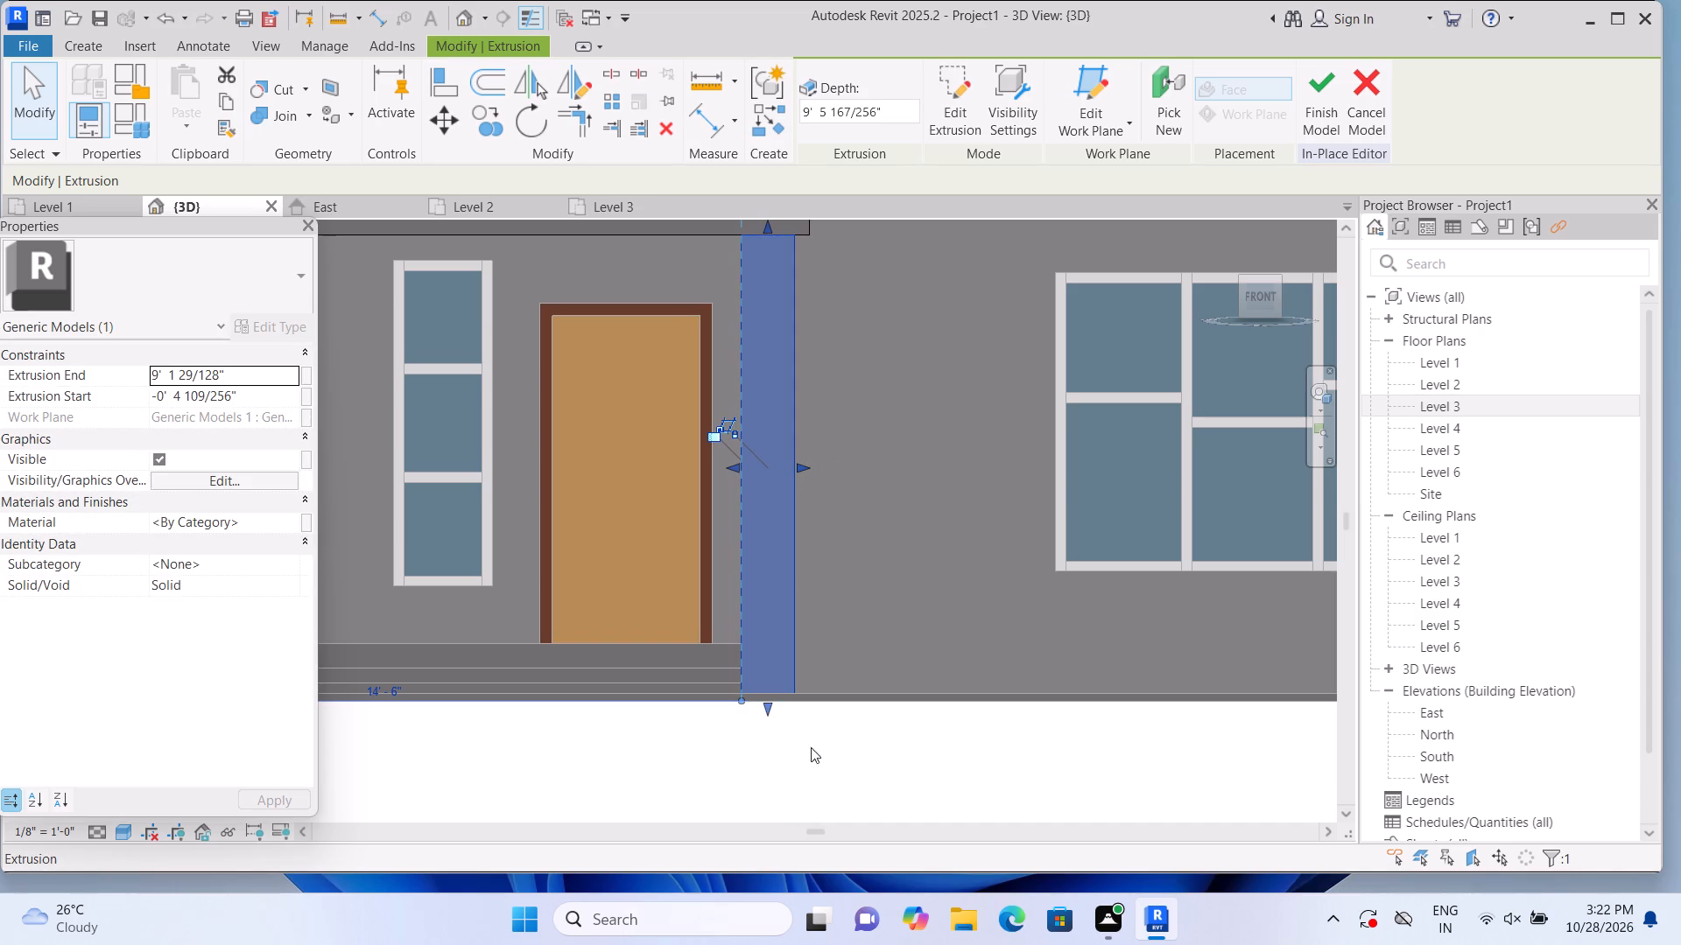
{"action": "left_click", "coordinate": [824, 768]}
Pull the canopy's door-side end inward to line up with the outer face of the door-side wall.
{"action": "scroll", "coordinate": [825, 757], "scroll_direction": "down", "scroll_amount": 5}
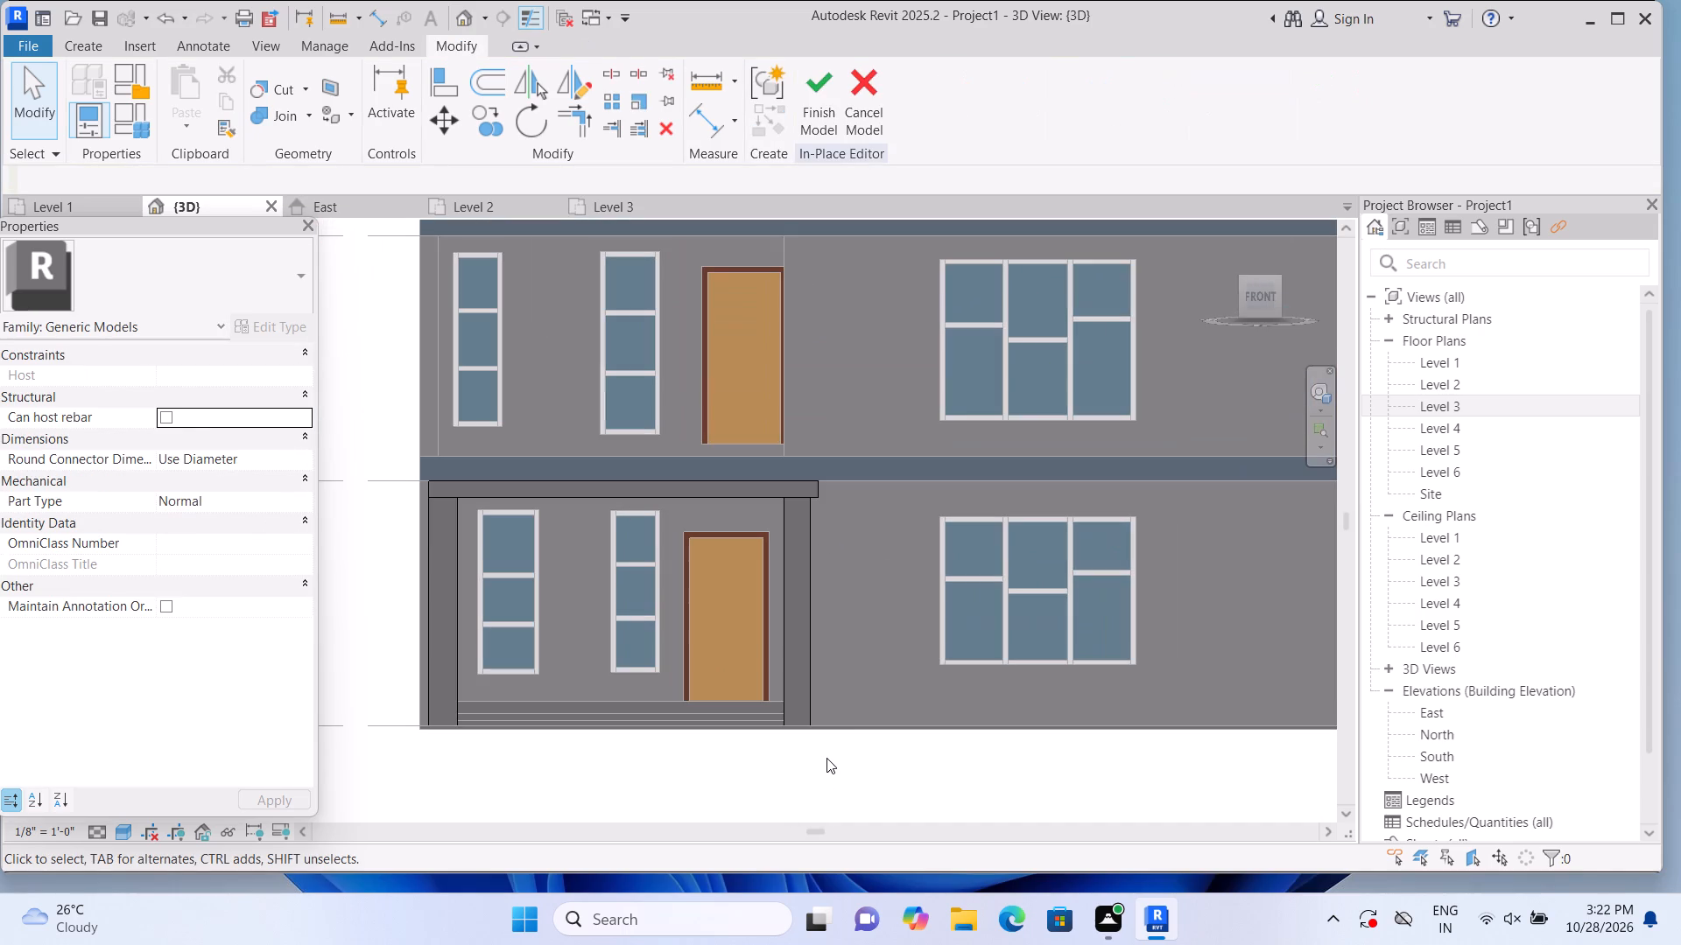
{"action": "scroll", "coordinate": [795, 503], "scroll_direction": "up", "scroll_amount": 5}
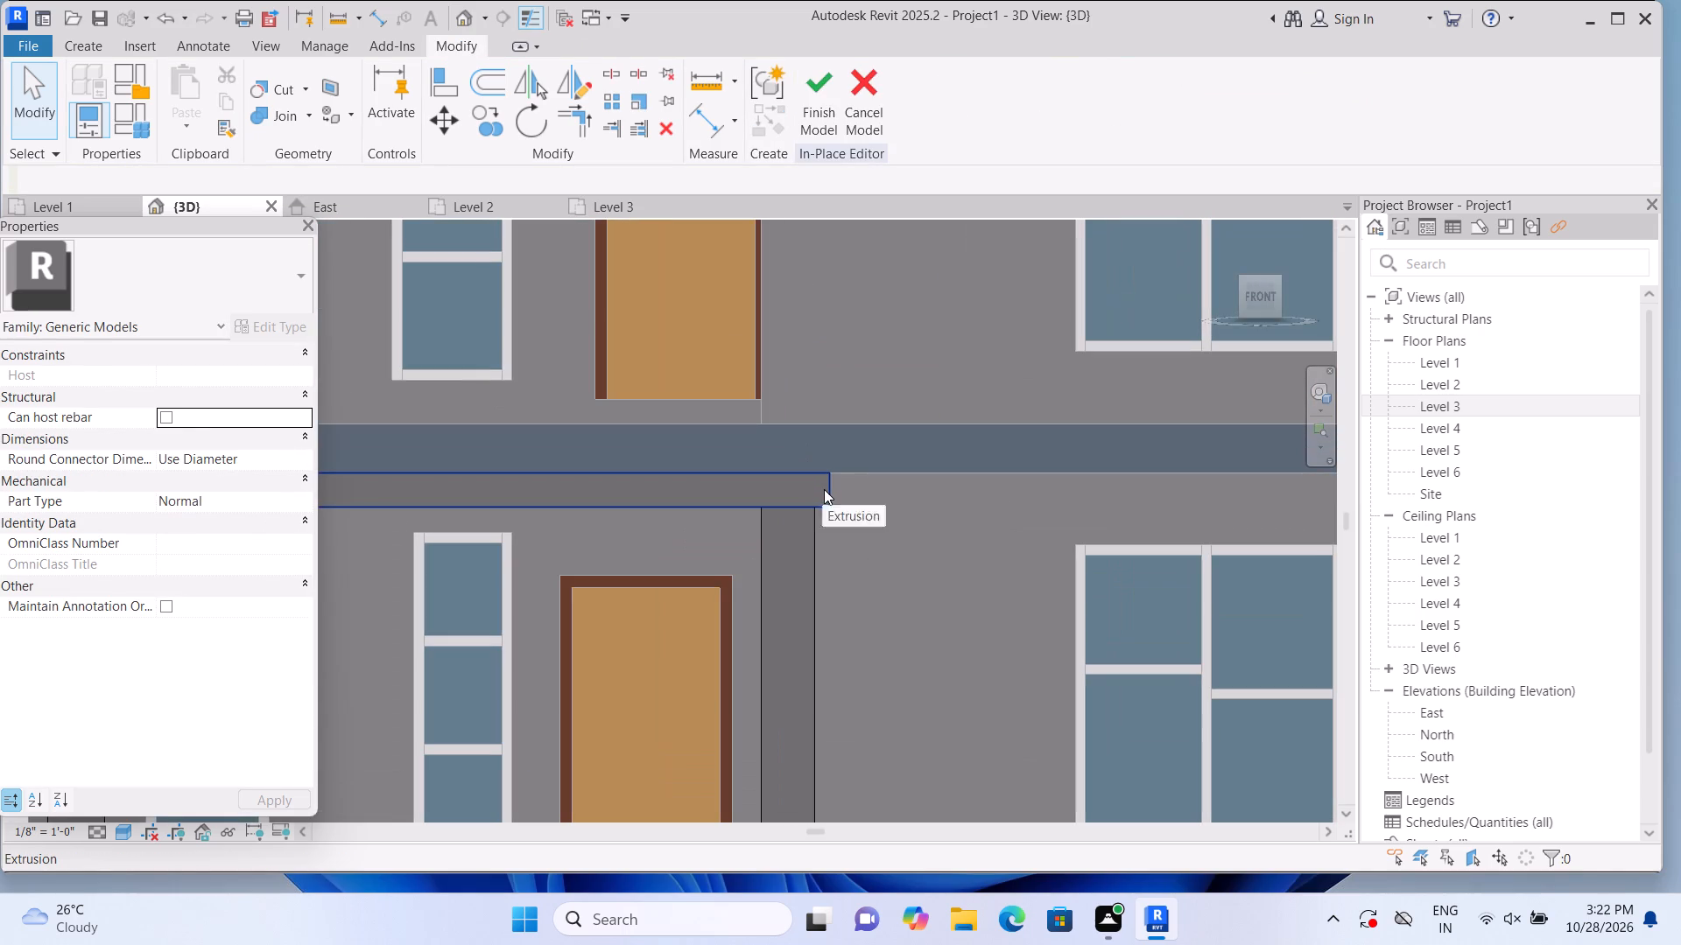
{"action": "left_click", "coordinate": [824, 489]}
{"action": "left_click_drag", "start_coordinate": [833, 486], "coordinate": [815, 486]}
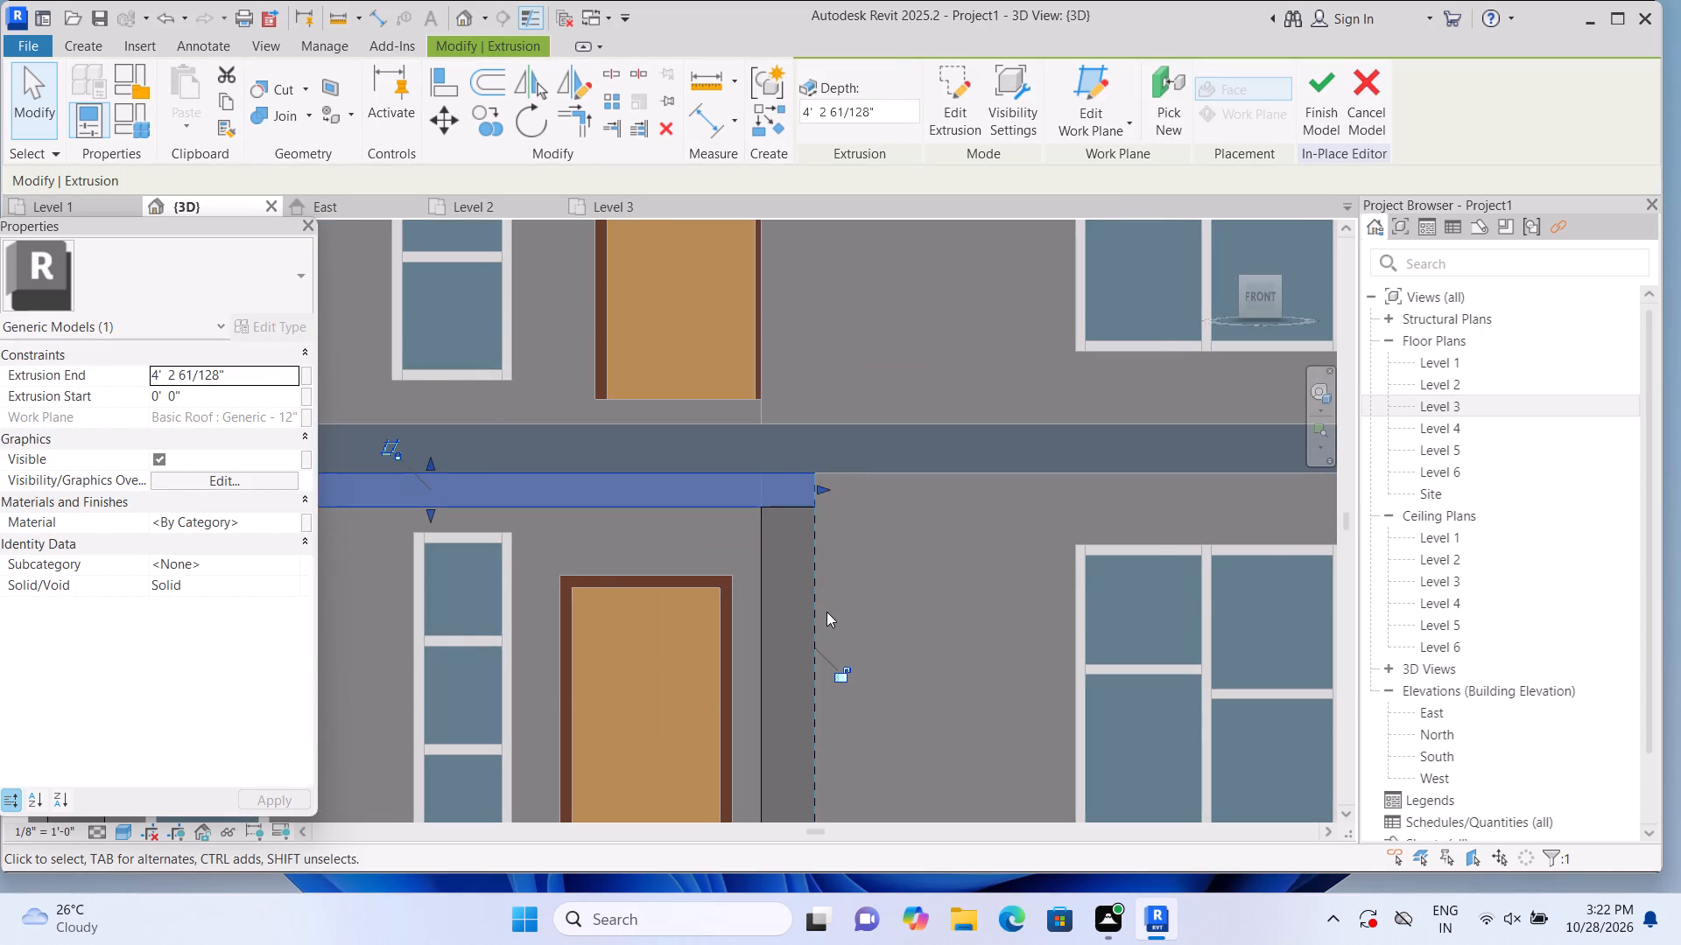
{"action": "scroll", "coordinate": [827, 612], "scroll_direction": "down", "scroll_amount": 6}
{"action": "scroll", "coordinate": [607, 633], "scroll_direction": "up", "scroll_amount": 2}
{"action": "scroll", "coordinate": [489, 569], "scroll_direction": "up", "scroll_amount": 2}
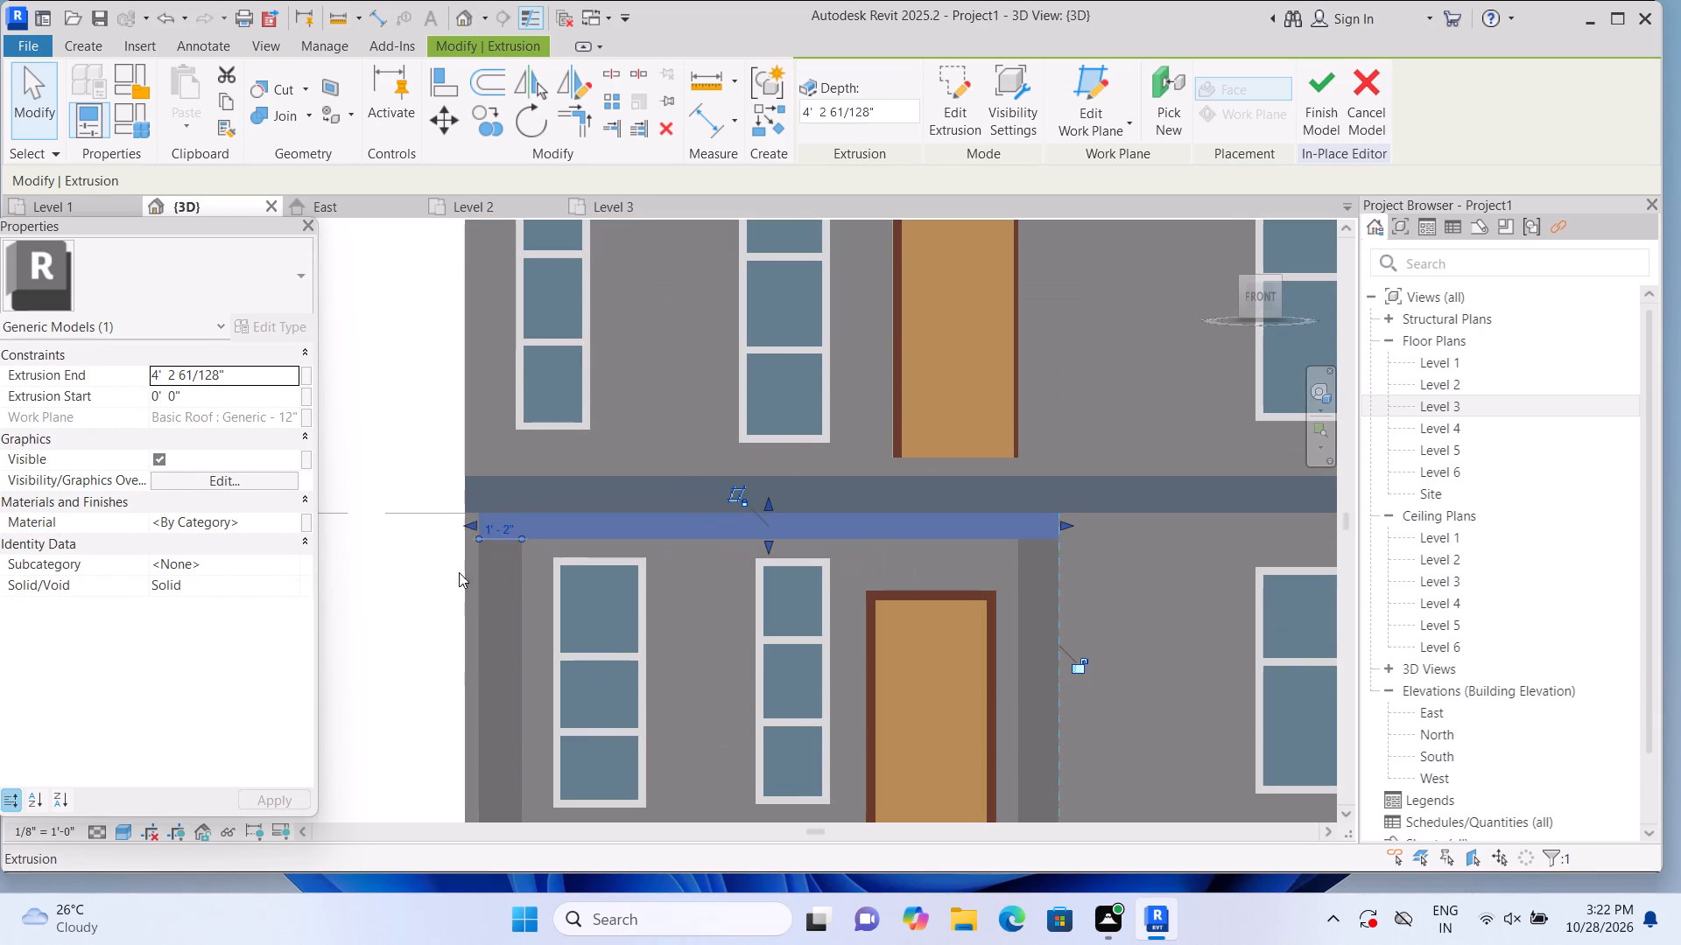
{"action": "left_click", "coordinate": [415, 445]}
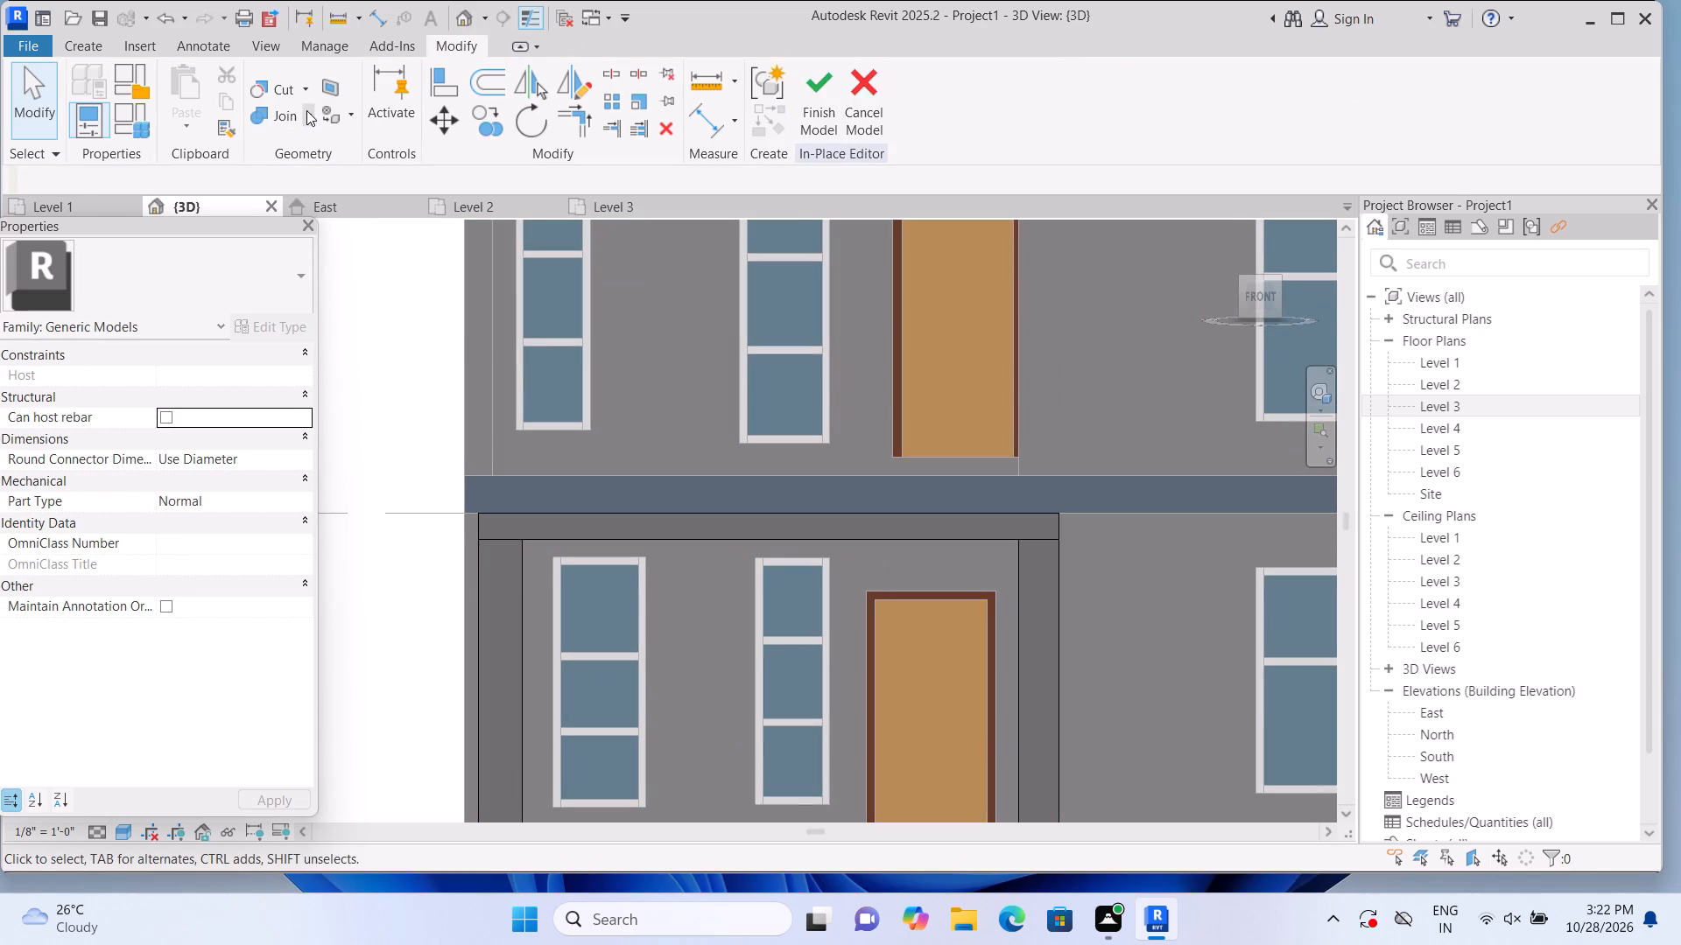
Join the canopy's geometry with the corner side wall and the door-side wall.
{"action": "left_click", "coordinate": [308, 110]}
{"action": "left_click", "coordinate": [309, 143]}
{"action": "left_click", "coordinate": [573, 549]}
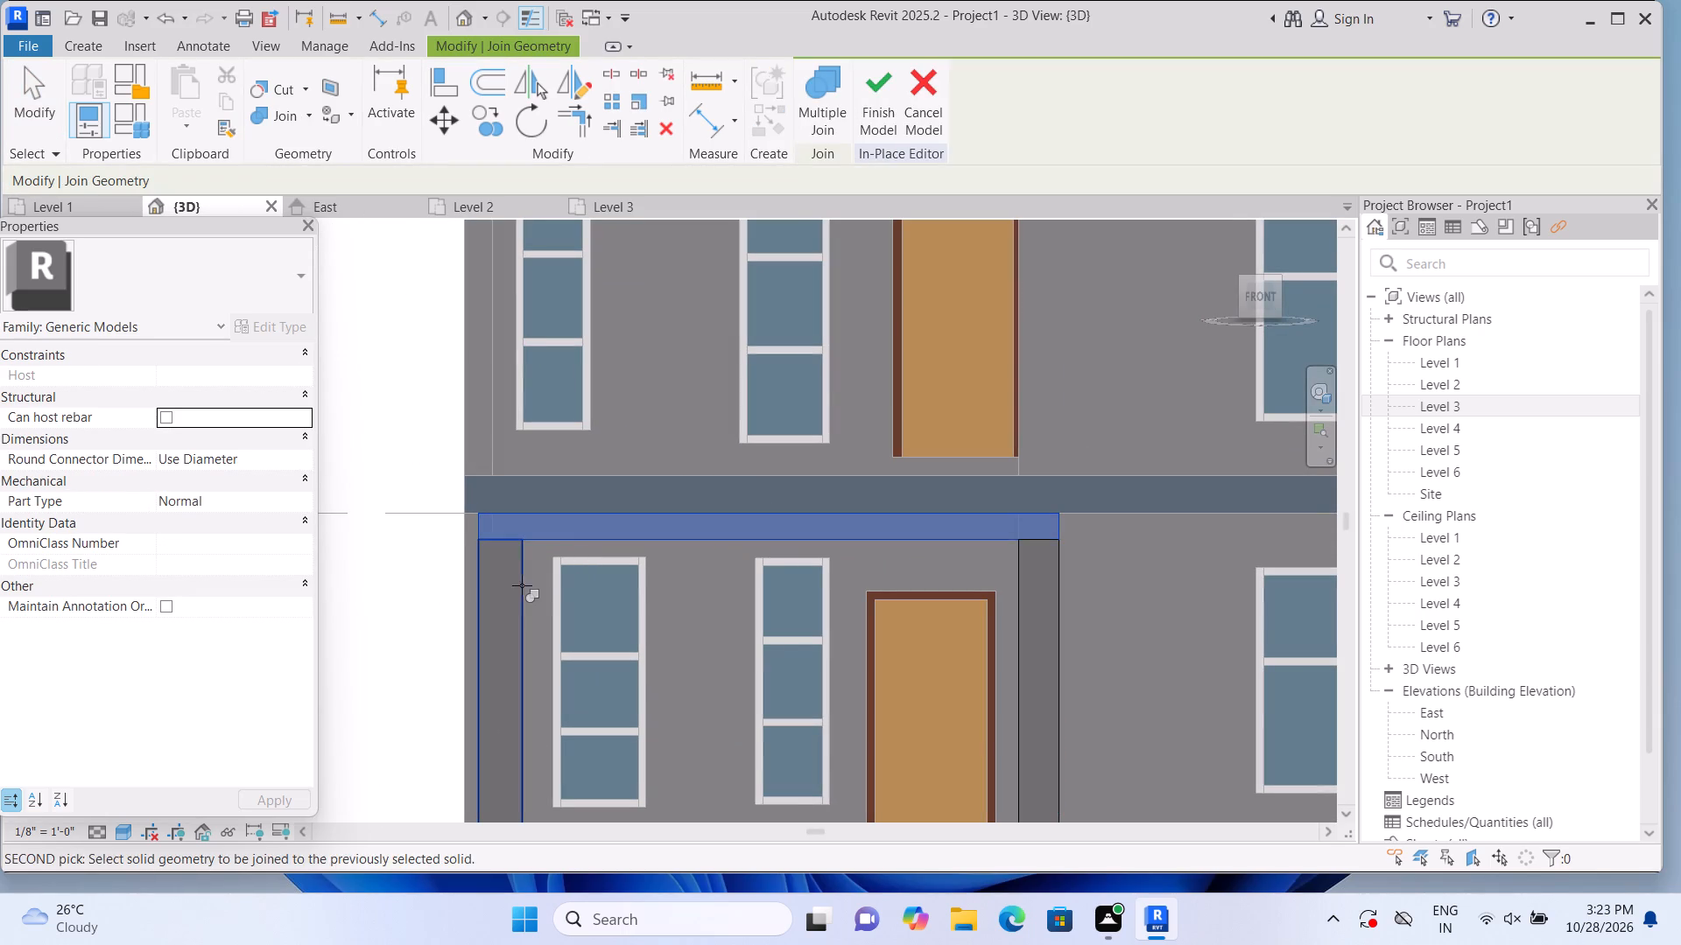
{"action": "left_click", "coordinate": [511, 593]}
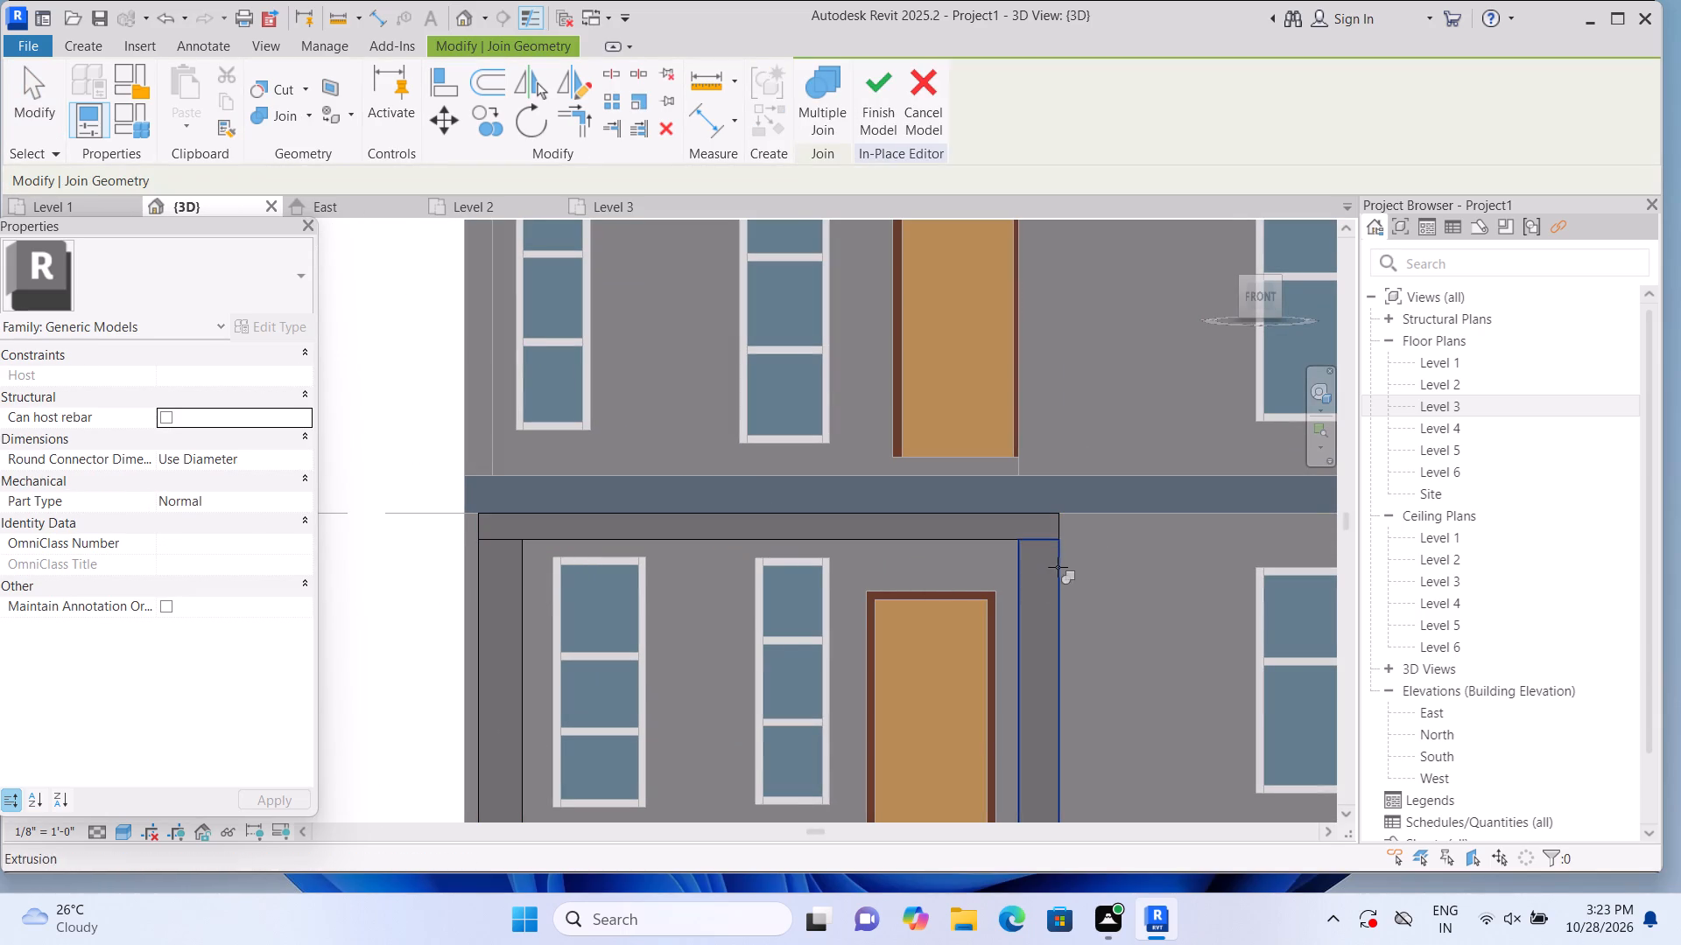
{"action": "left_click", "coordinate": [1058, 567]}
{"action": "left_click", "coordinate": [1043, 525]}
{"action": "left_click", "coordinate": [508, 528]}
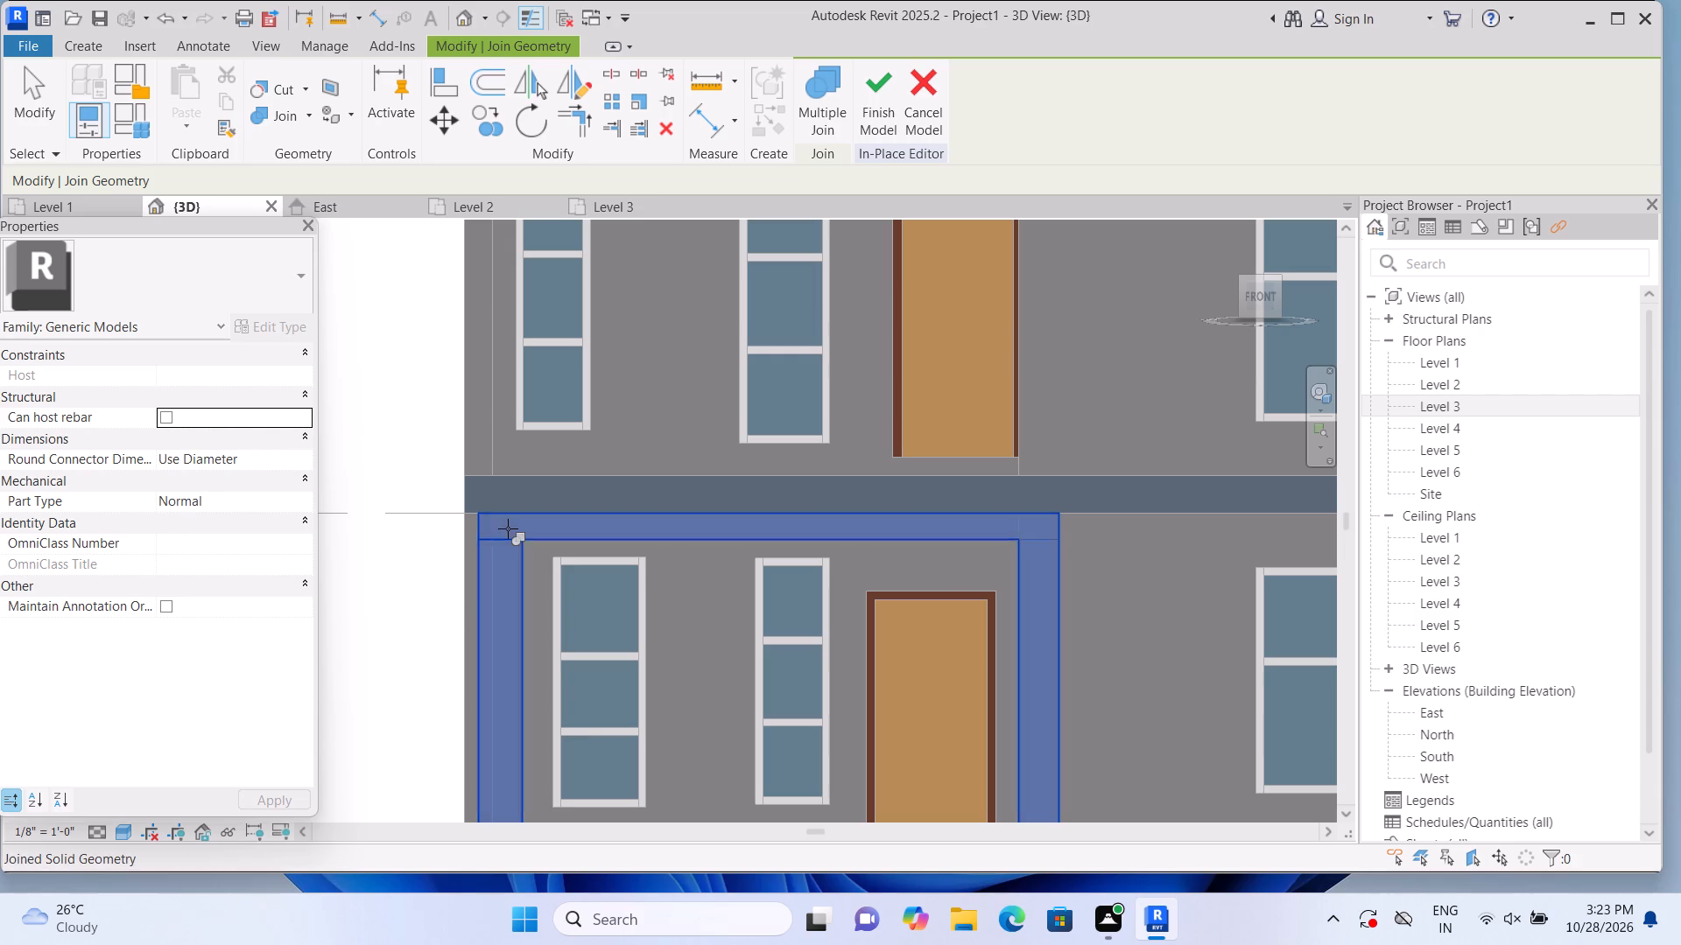
{"action": "left_click", "coordinate": [504, 576]}
{"action": "scroll", "coordinate": [430, 619], "scroll_direction": "down", "scroll_amount": 2}
{"action": "middle_click_drag", "start_coordinate": [371, 680], "coordinate": [405, 535]}
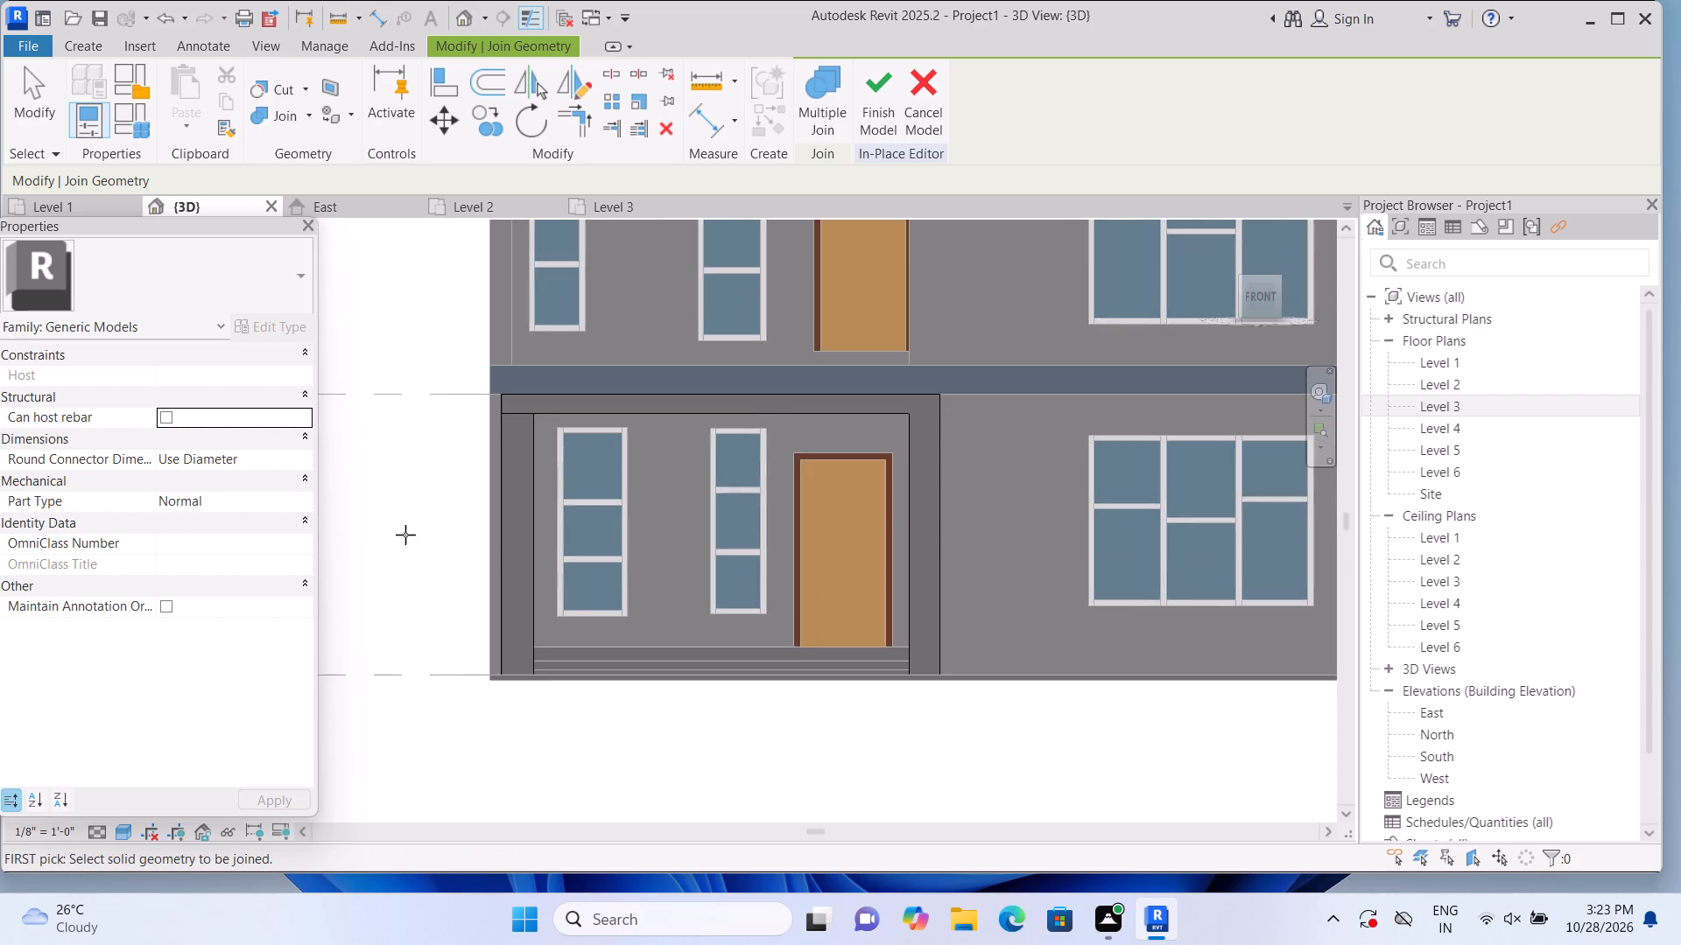
{"action": "scroll", "coordinate": [449, 514], "scroll_direction": "up", "scroll_amount": 1}
{"action": "left_click", "coordinate": [541, 462]}
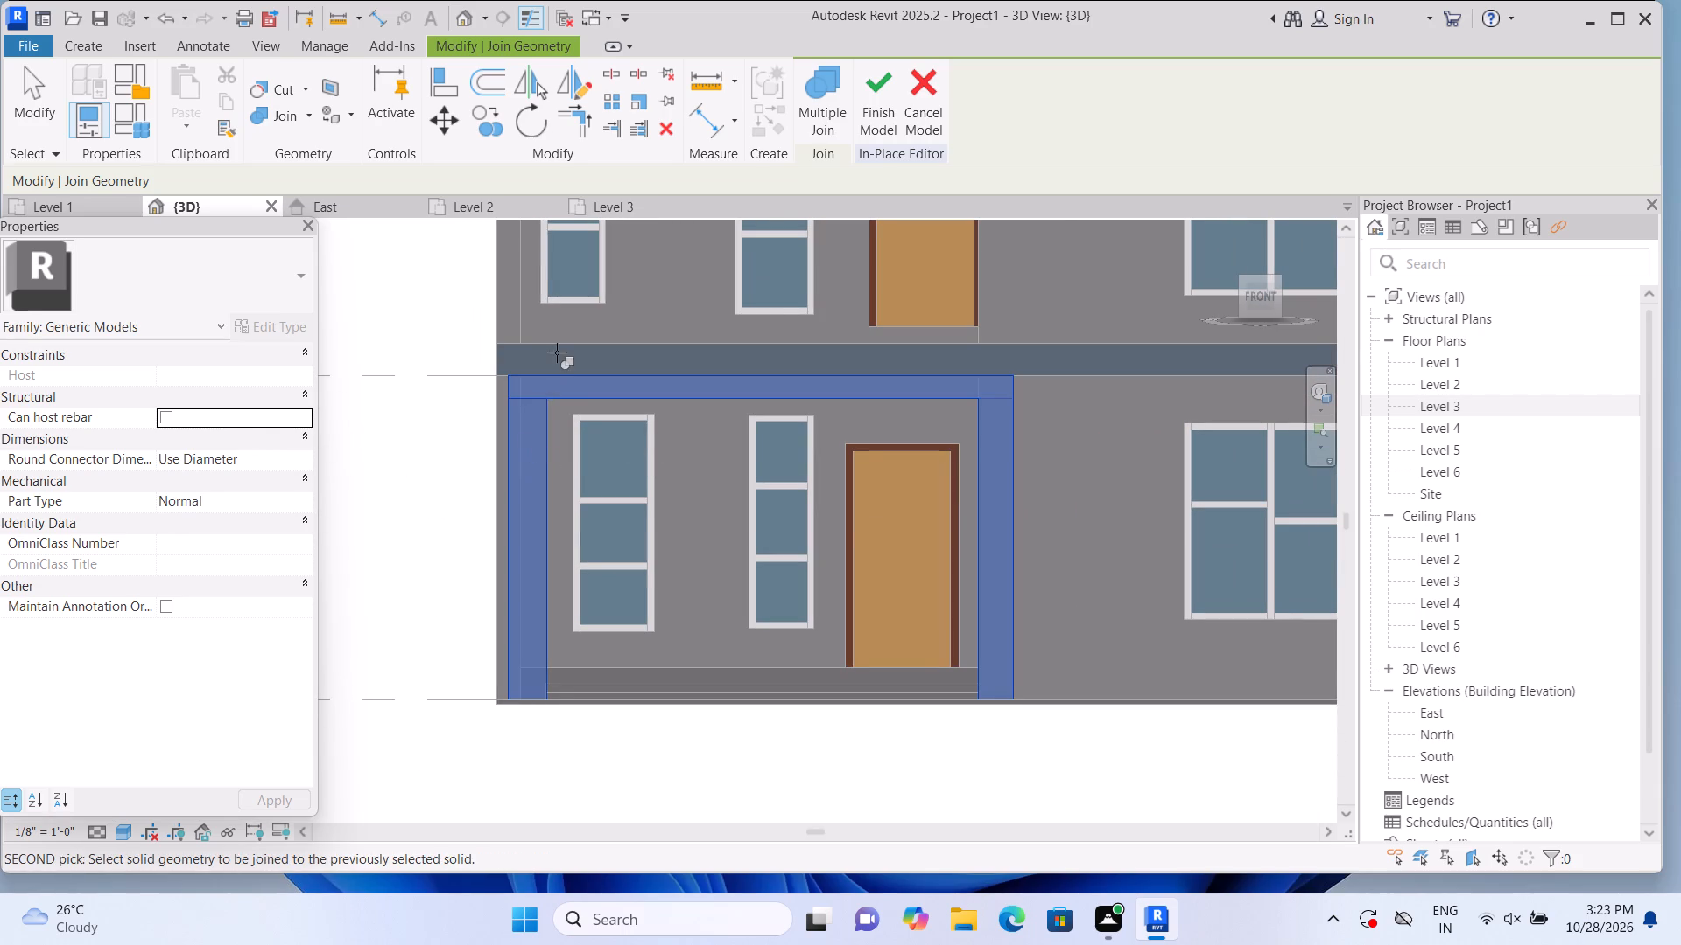
{"action": "left_click", "coordinate": [549, 385]}
{"action": "key", "text": "Escape"}
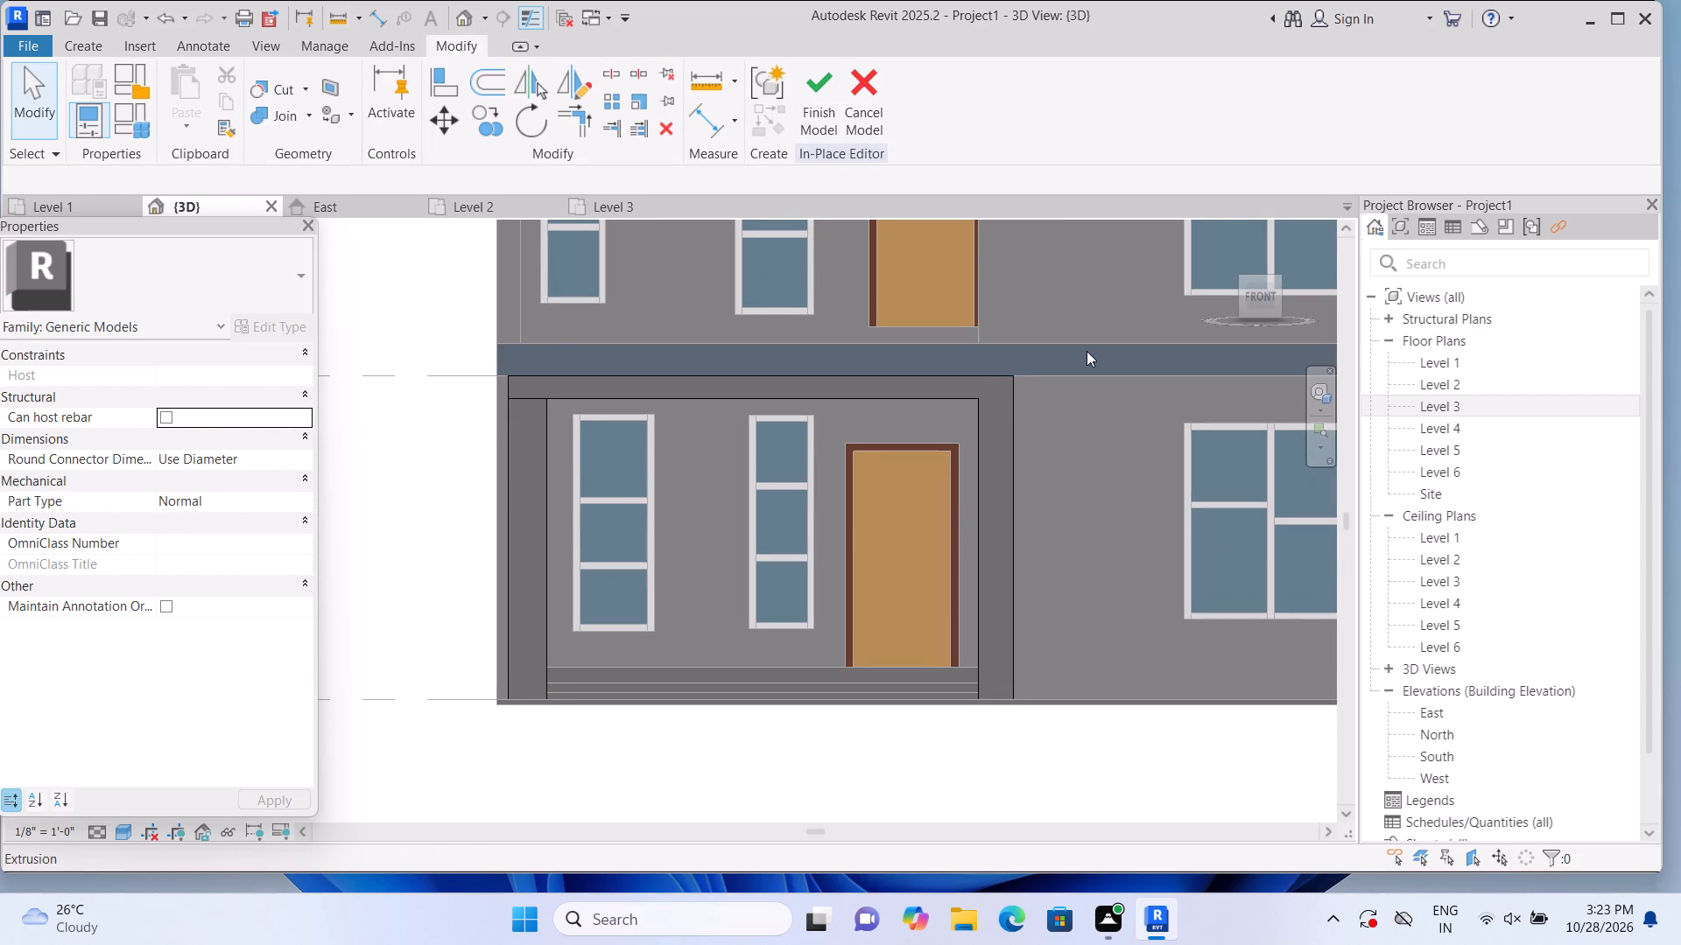
Pull the canopy's front face back flush with the corner side wall's front, to an extrusion depth of about 4' 0 13/16".
{"action": "left_click", "coordinate": [1220, 236]}
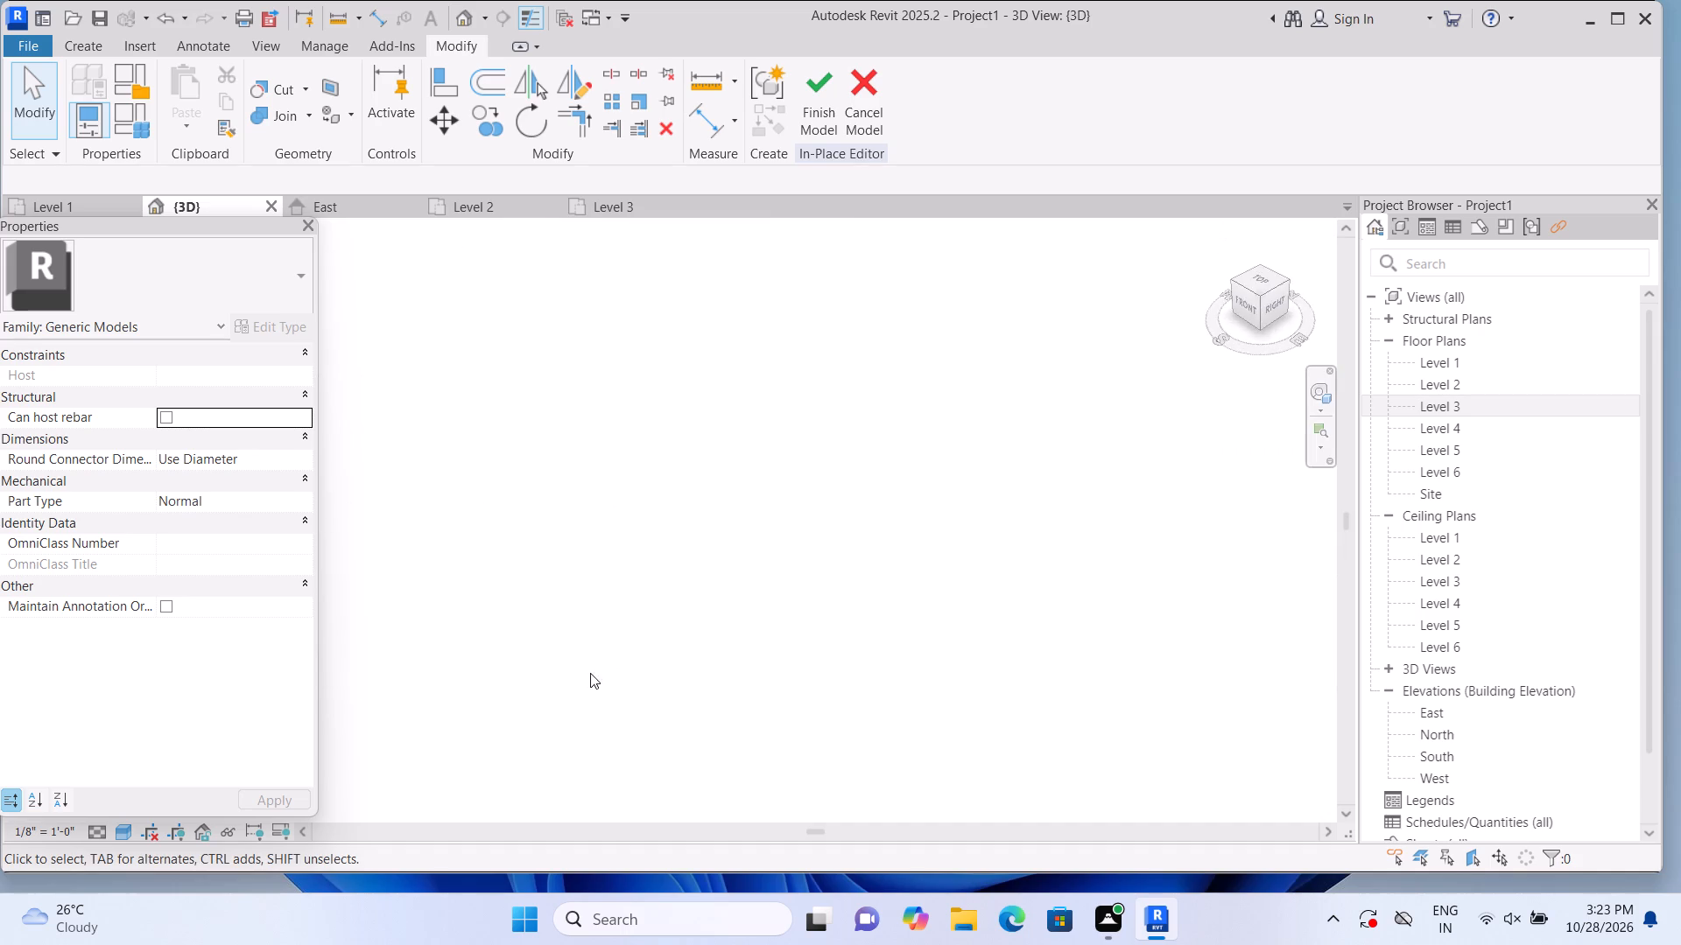
{"action": "scroll", "coordinate": [340, 666], "scroll_direction": "up", "scroll_amount": 11}
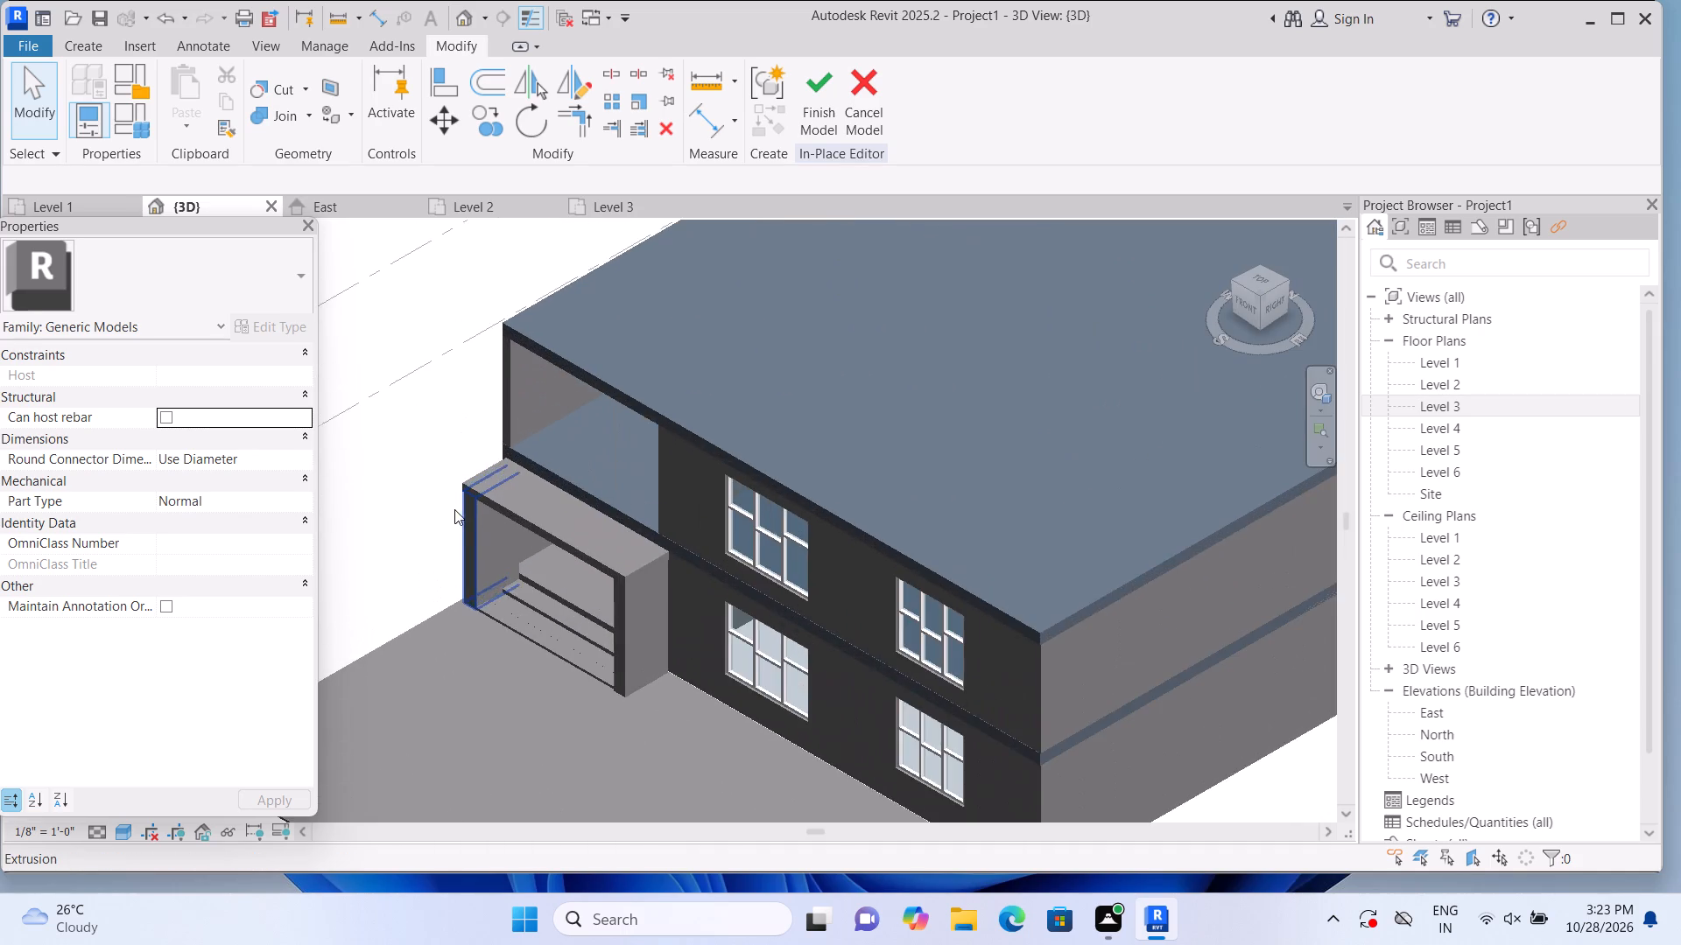
{"action": "scroll", "coordinate": [402, 462], "scroll_direction": "up", "scroll_amount": 3}
{"action": "scroll", "coordinate": [473, 560], "scroll_direction": "up", "scroll_amount": 4}
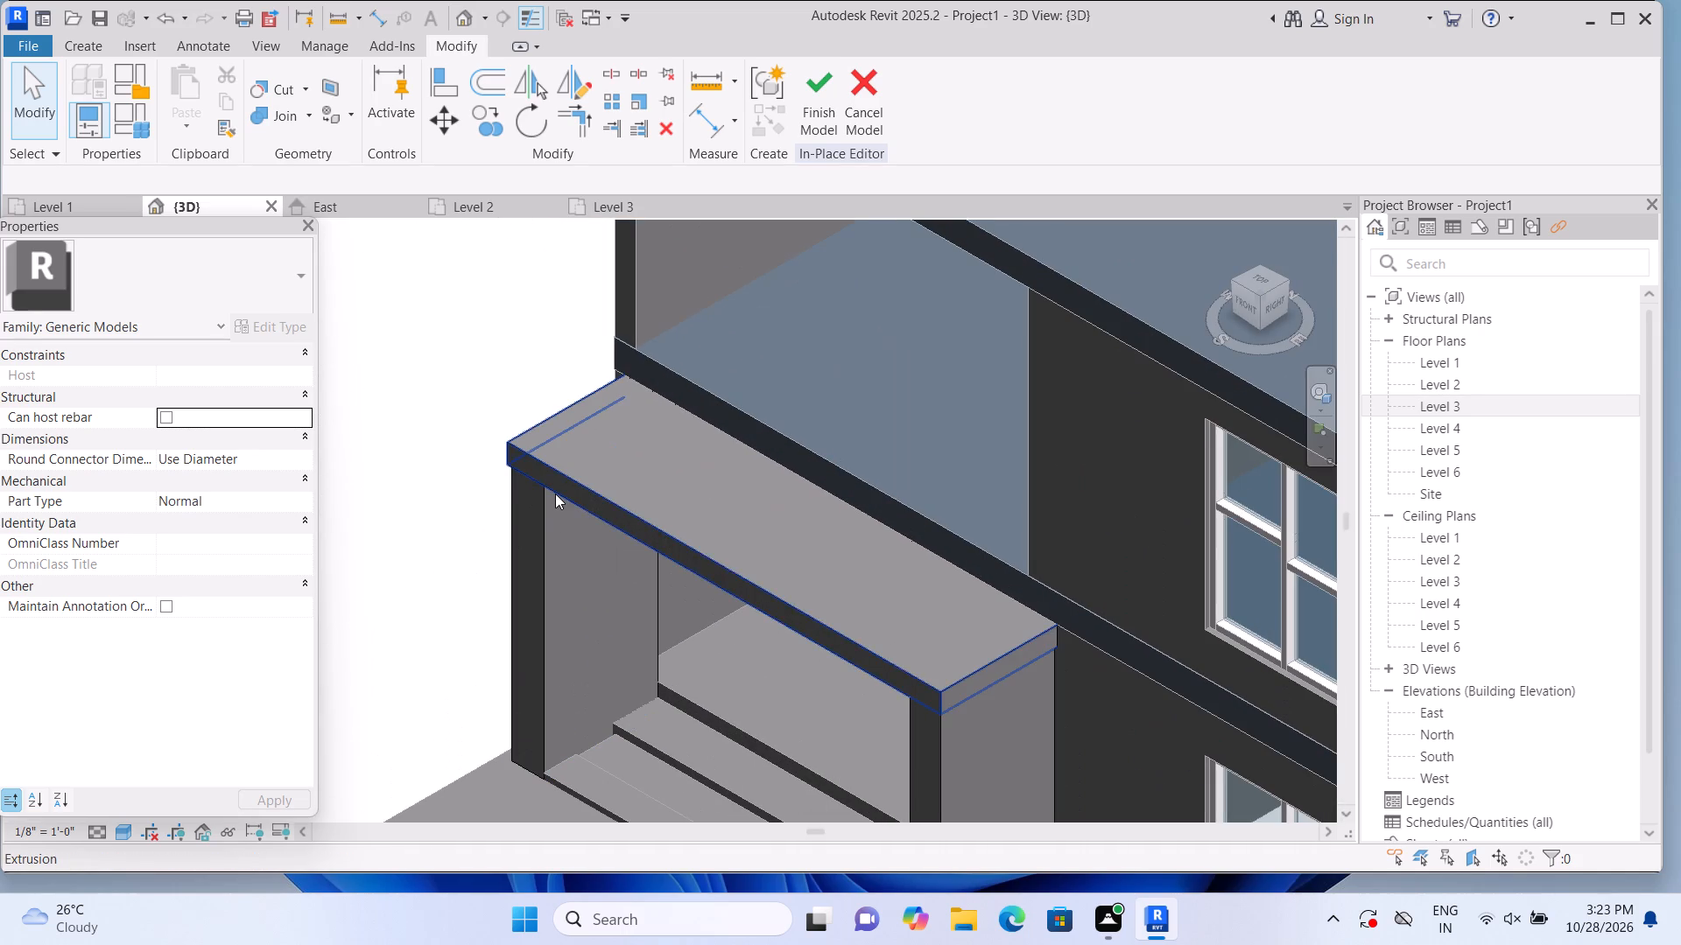
{"action": "left_click", "coordinate": [555, 493]}
{"action": "left_click", "coordinate": [532, 537]}
{"action": "left_click", "coordinate": [418, 535]}
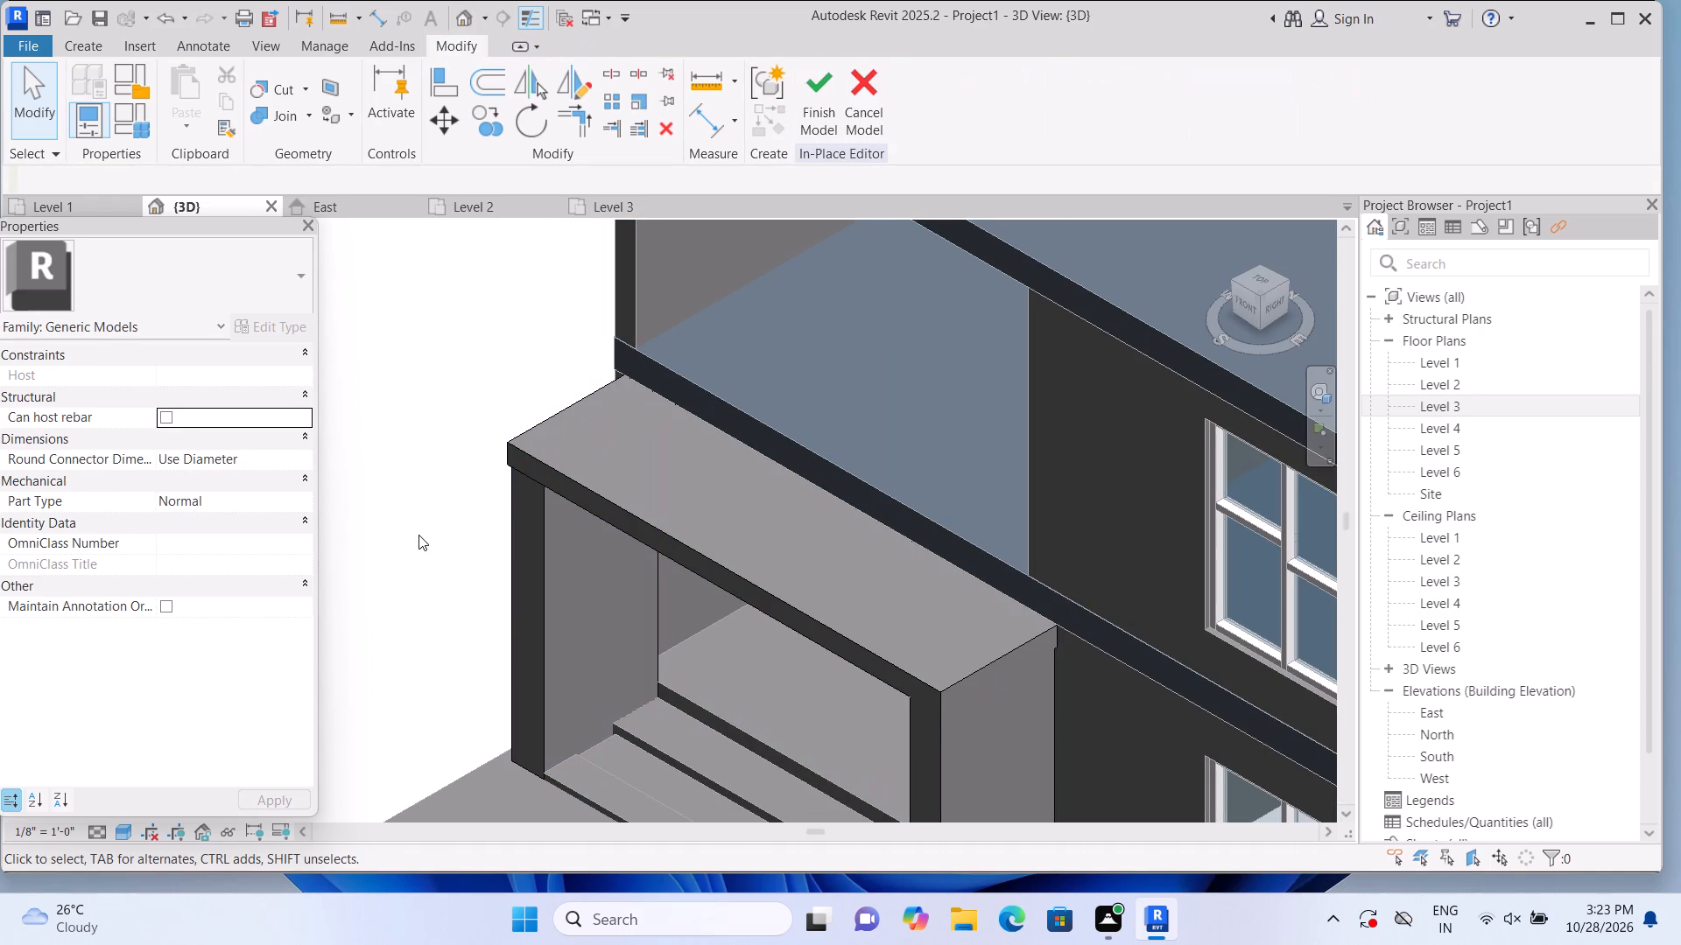
{"action": "scroll", "coordinate": [437, 535], "scroll_direction": "up", "scroll_amount": 2}
{"action": "scroll", "coordinate": [539, 458], "scroll_direction": "up", "scroll_amount": 2}
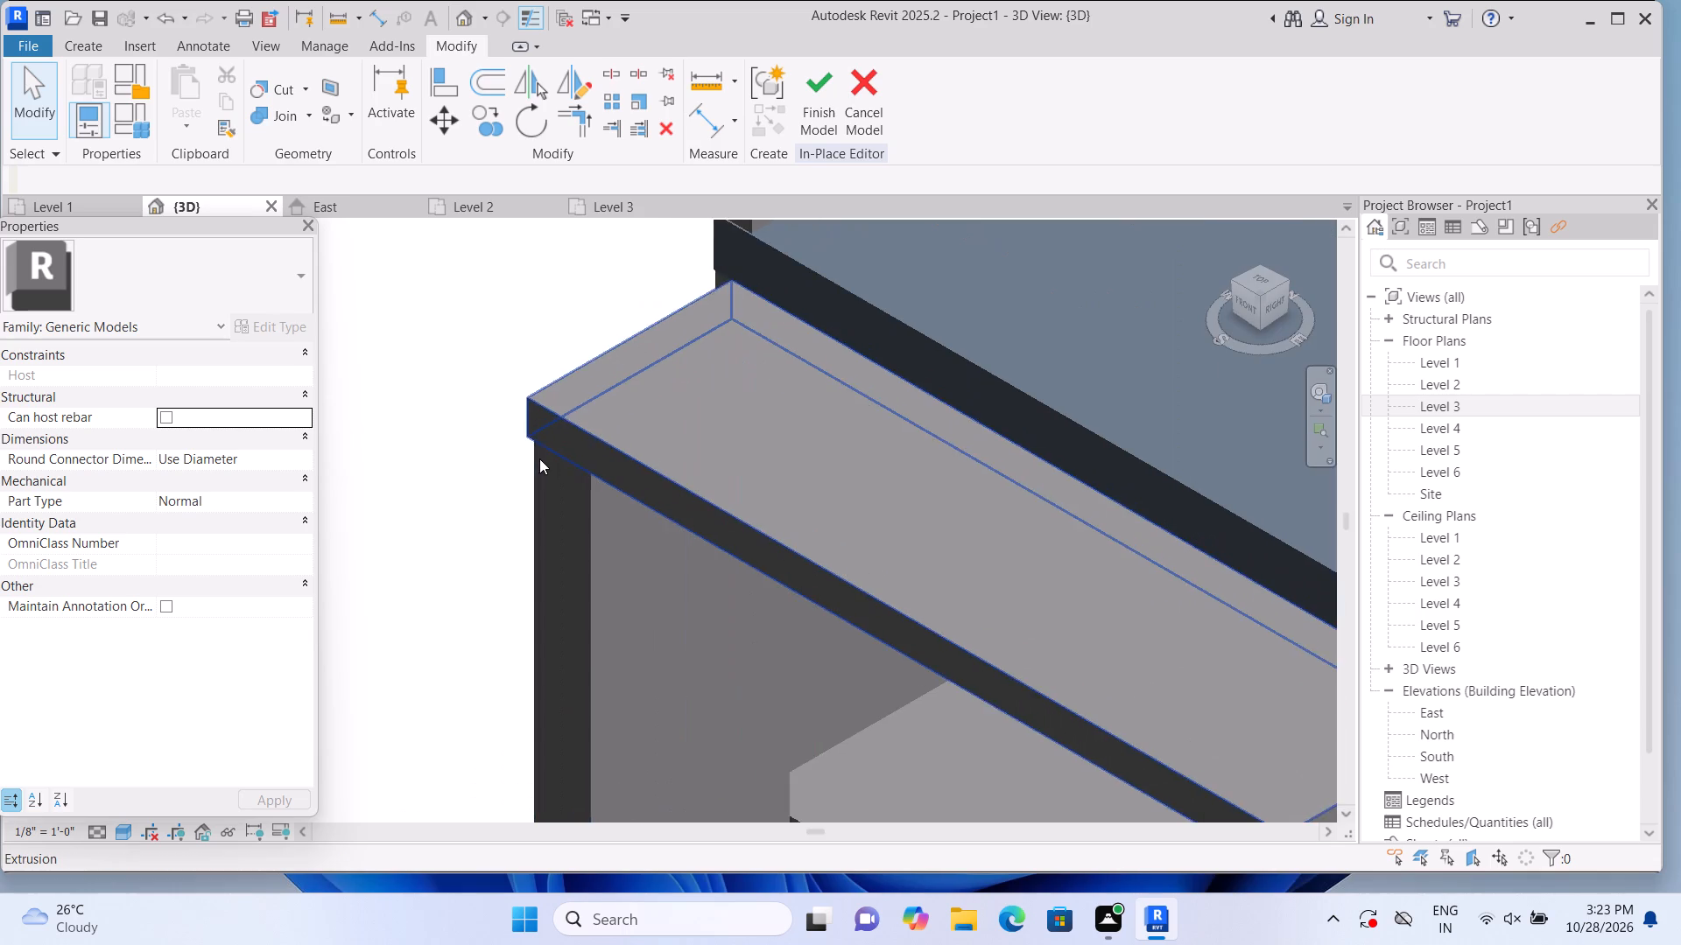
{"action": "scroll", "coordinate": [542, 460], "scroll_direction": "up", "scroll_amount": 2}
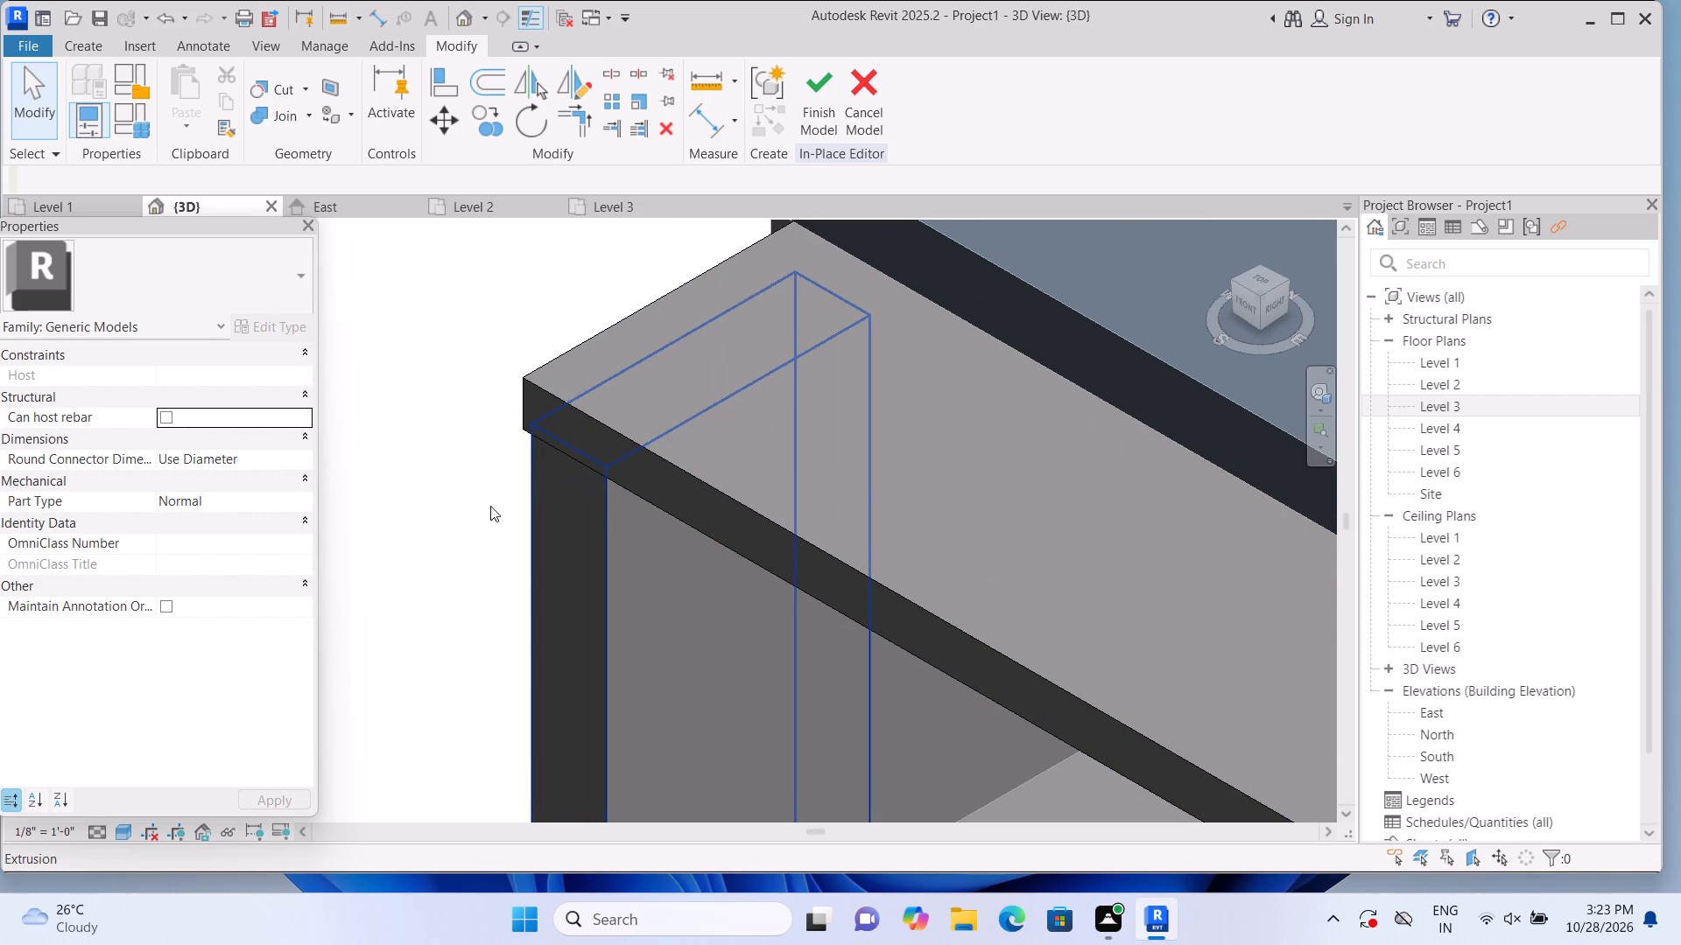
{"action": "left_click", "coordinate": [665, 461]}
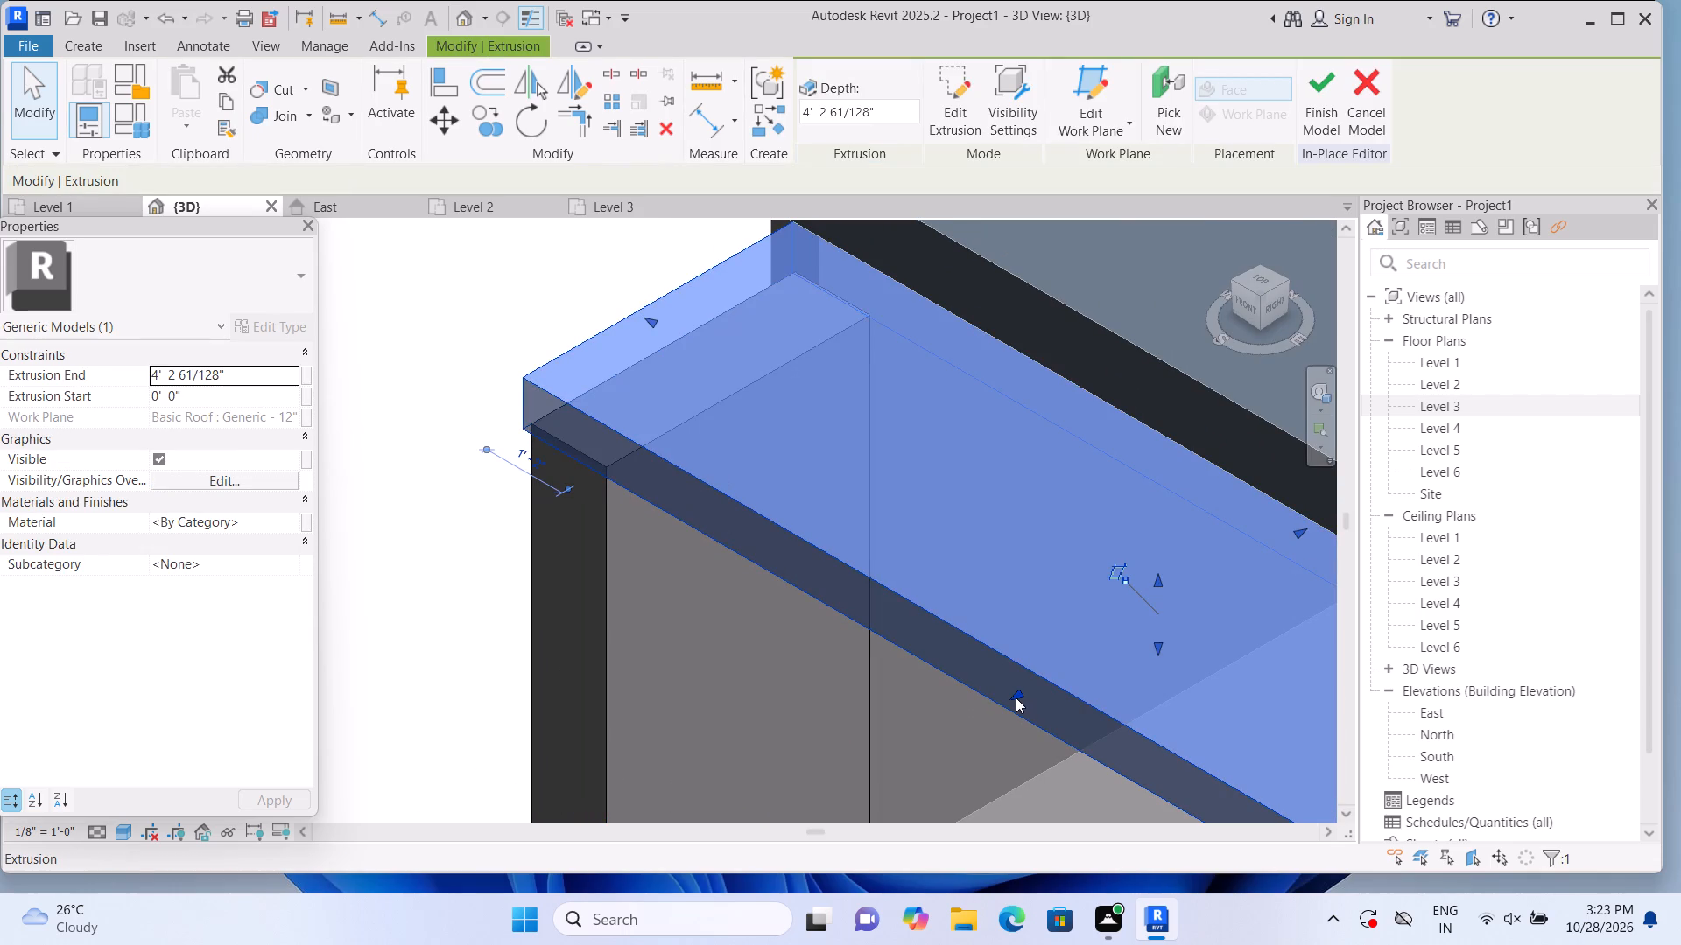
{"action": "left_click_drag", "start_coordinate": [1016, 697], "coordinate": [1031, 671]}
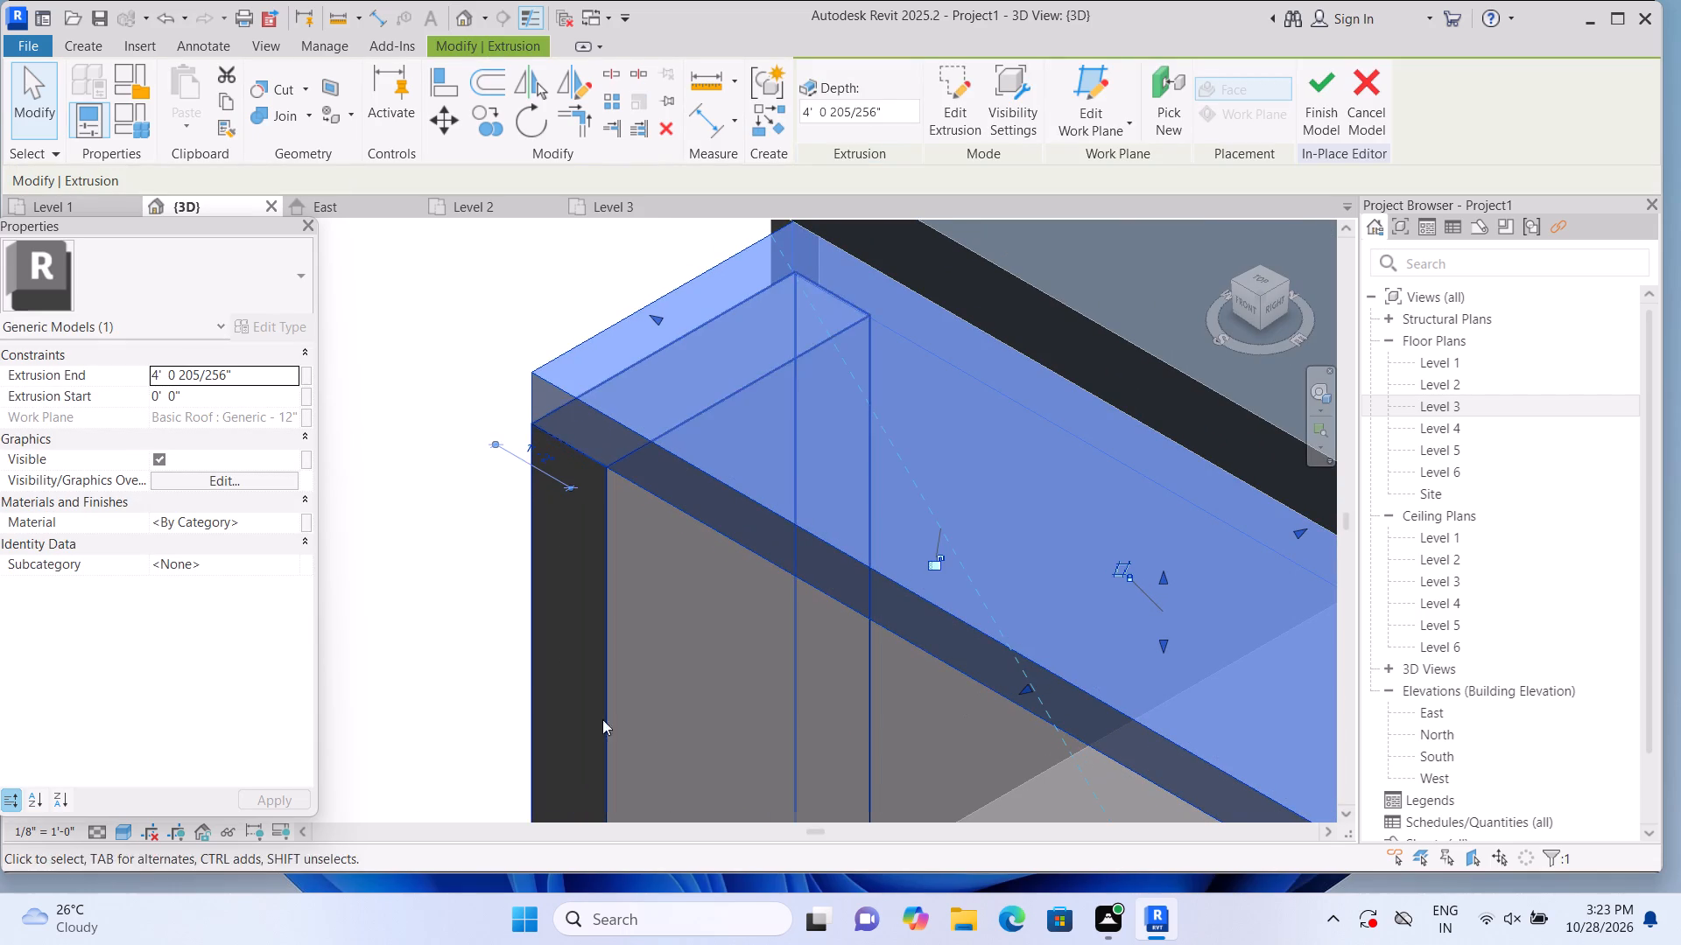
{"action": "left_click", "coordinate": [423, 667]}
Pull the door-side wall's front face back flush with the canopy's front face.
{"action": "scroll", "coordinate": [427, 664], "scroll_direction": "down", "scroll_amount": 6}
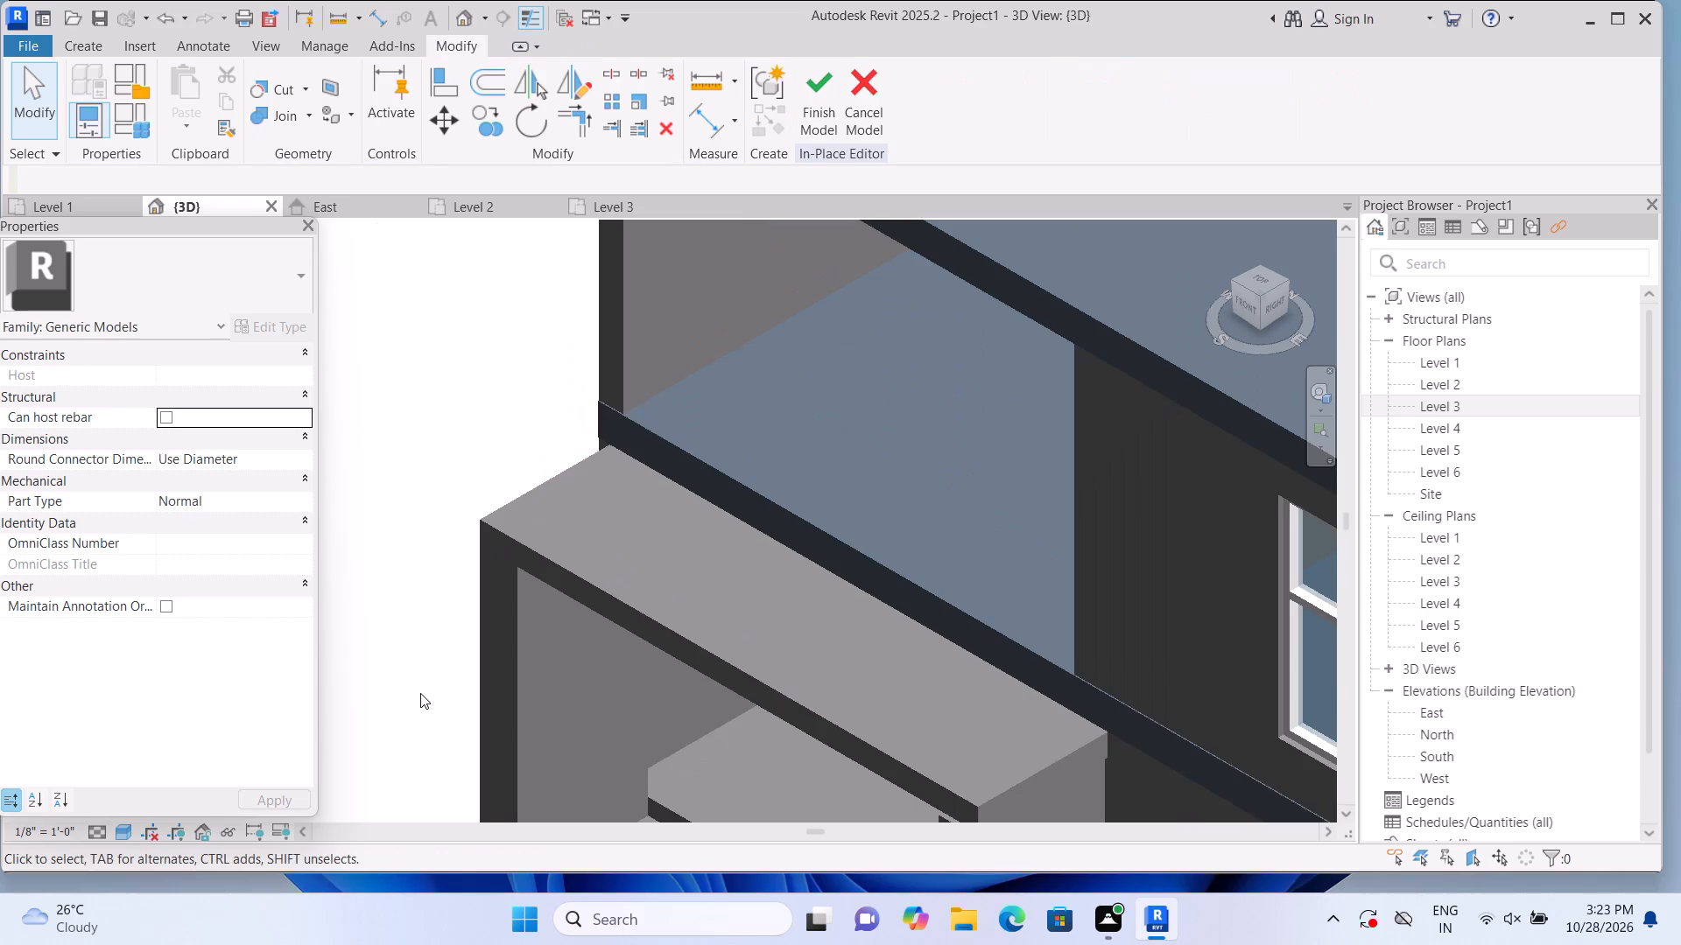
{"action": "middle_click_drag", "start_coordinate": [430, 691], "coordinate": [481, 458]}
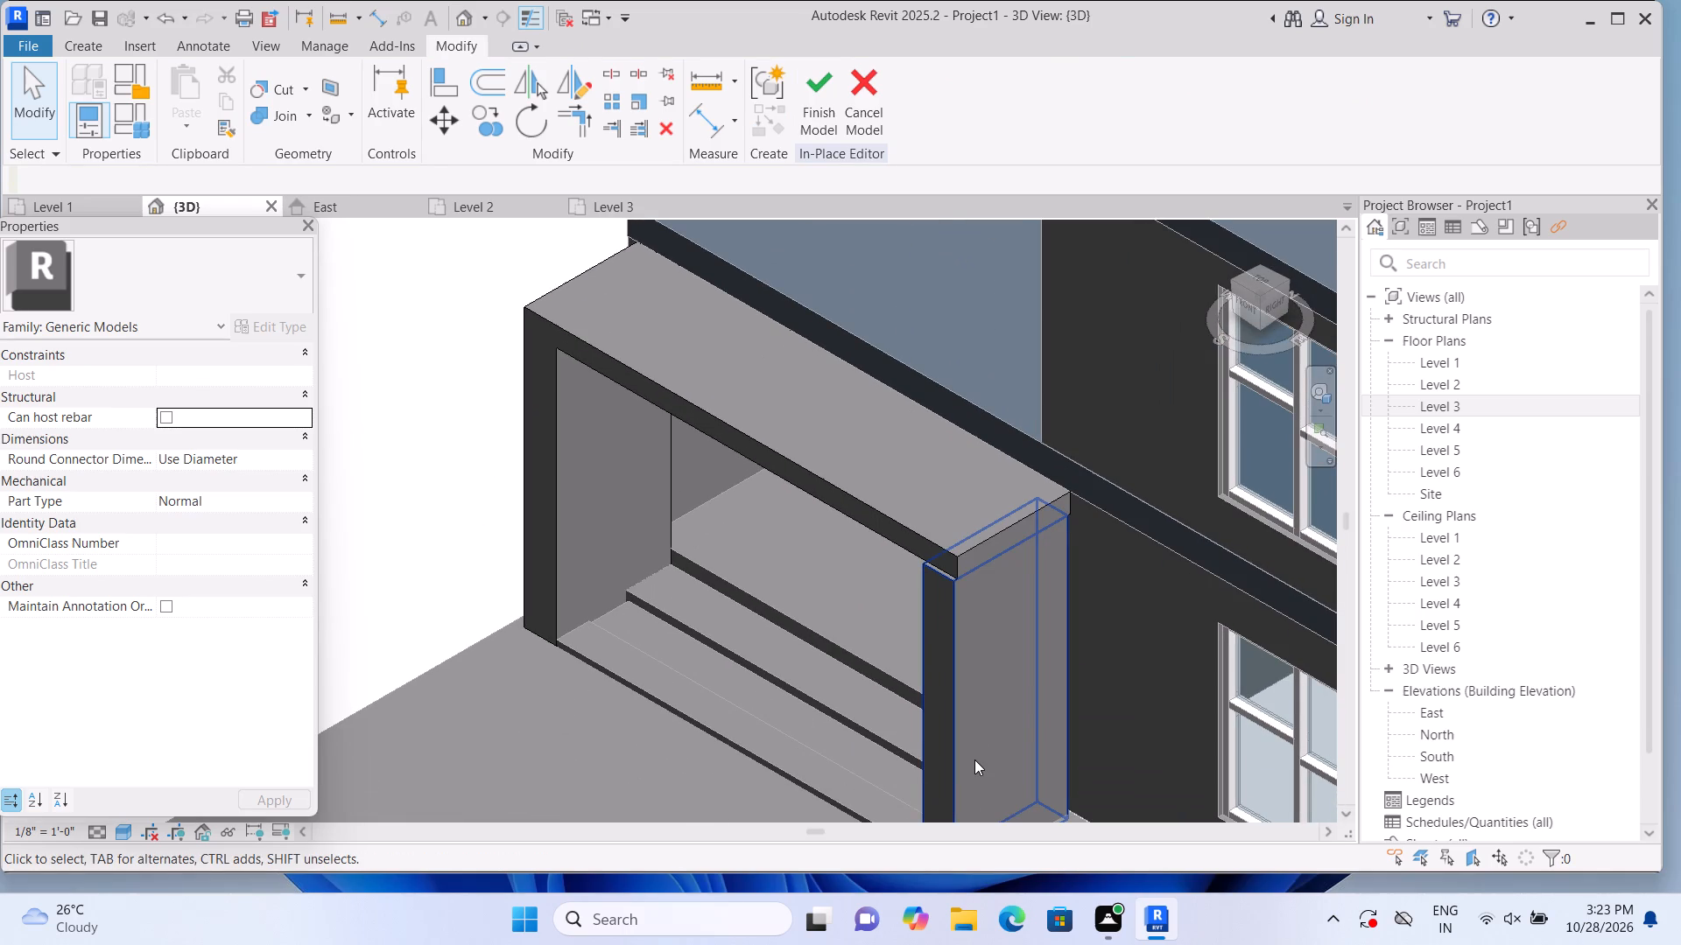
{"action": "scroll", "coordinate": [974, 759], "scroll_direction": "up", "scroll_amount": 2}
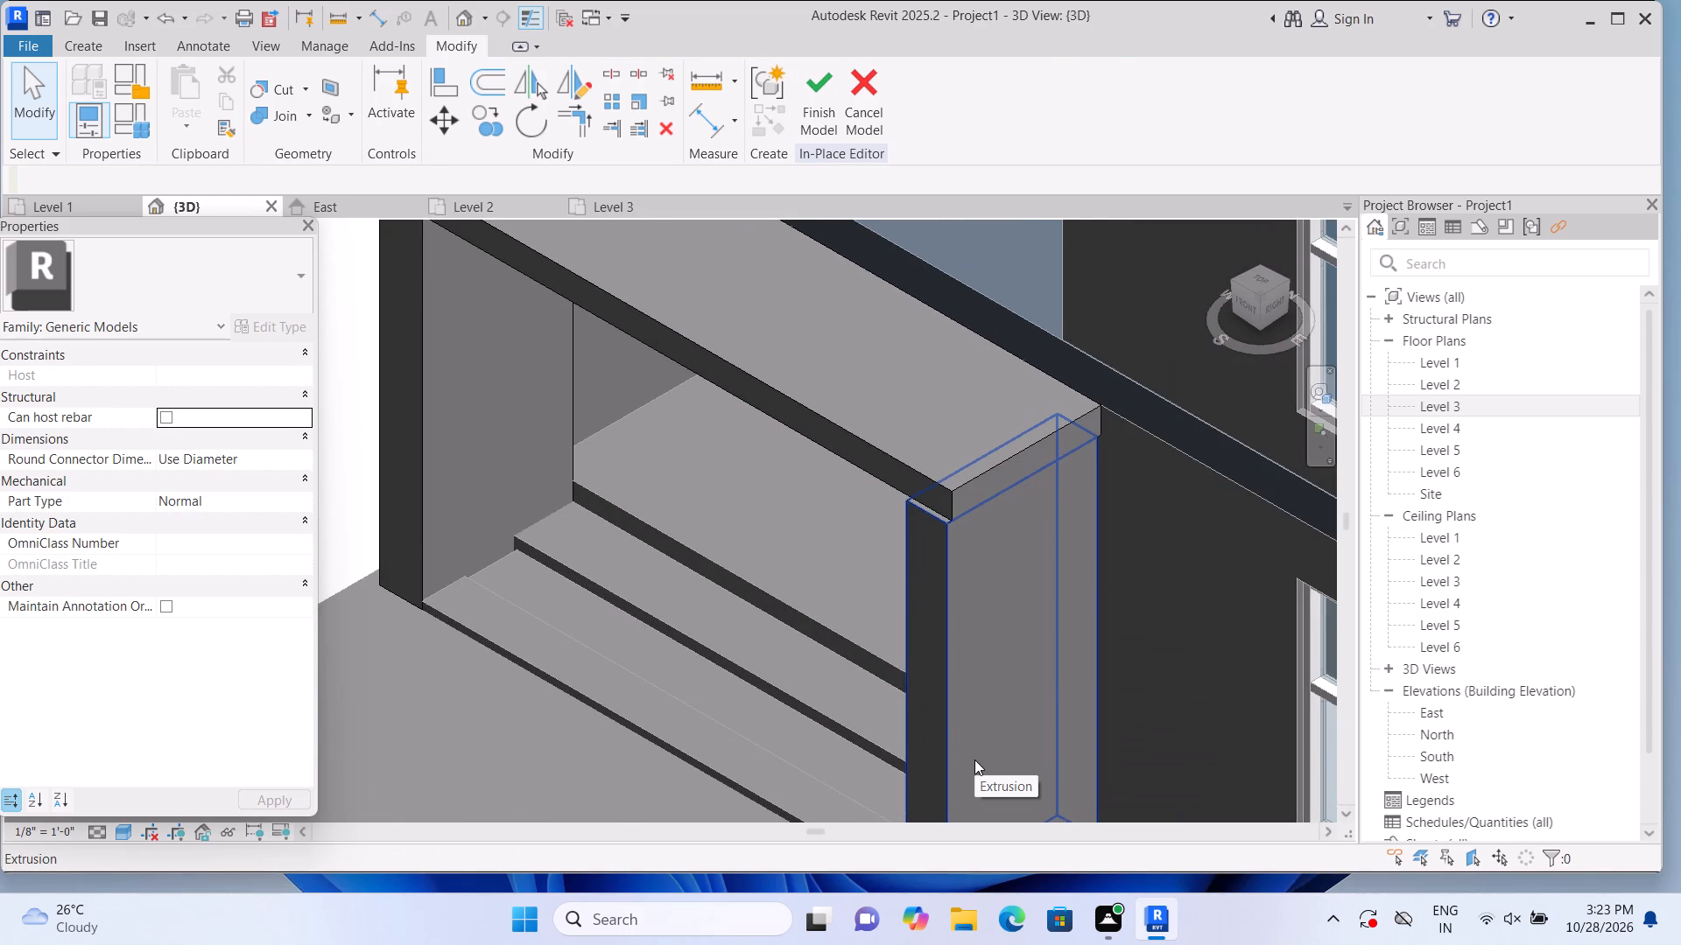
{"action": "scroll", "coordinate": [974, 759], "scroll_direction": "down", "scroll_amount": 2}
{"action": "middle_click_drag", "start_coordinate": [672, 710], "coordinate": [663, 639]}
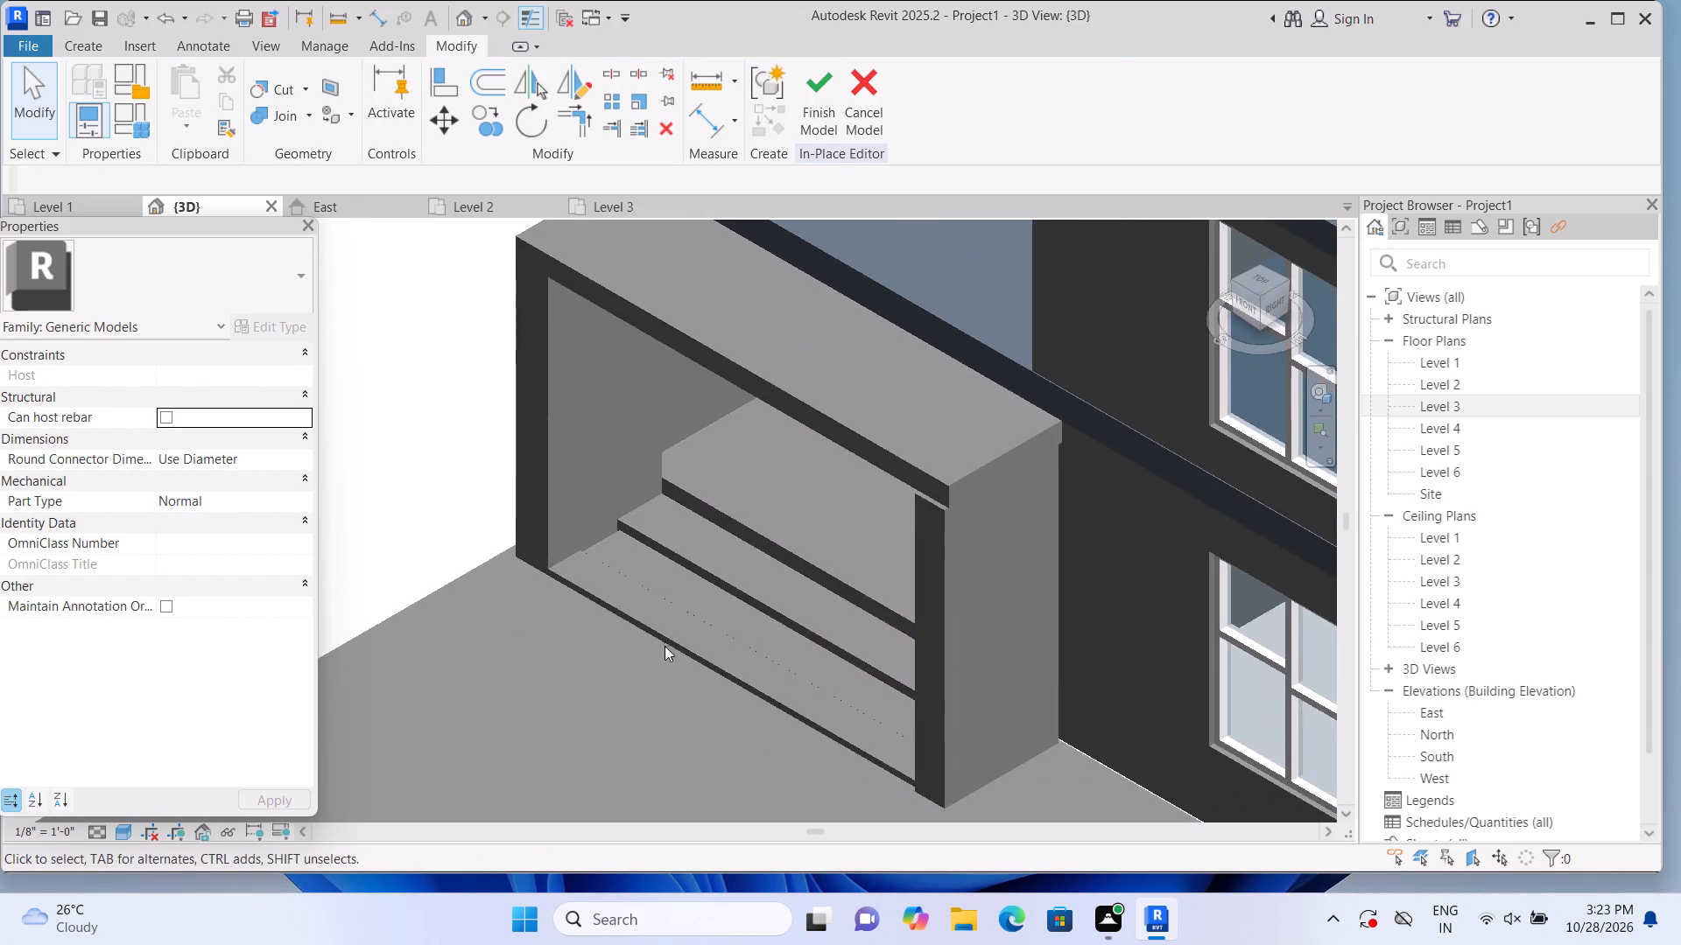
{"action": "scroll", "coordinate": [1000, 778], "scroll_direction": "up", "scroll_amount": 1}
{"action": "left_click", "coordinate": [964, 761]}
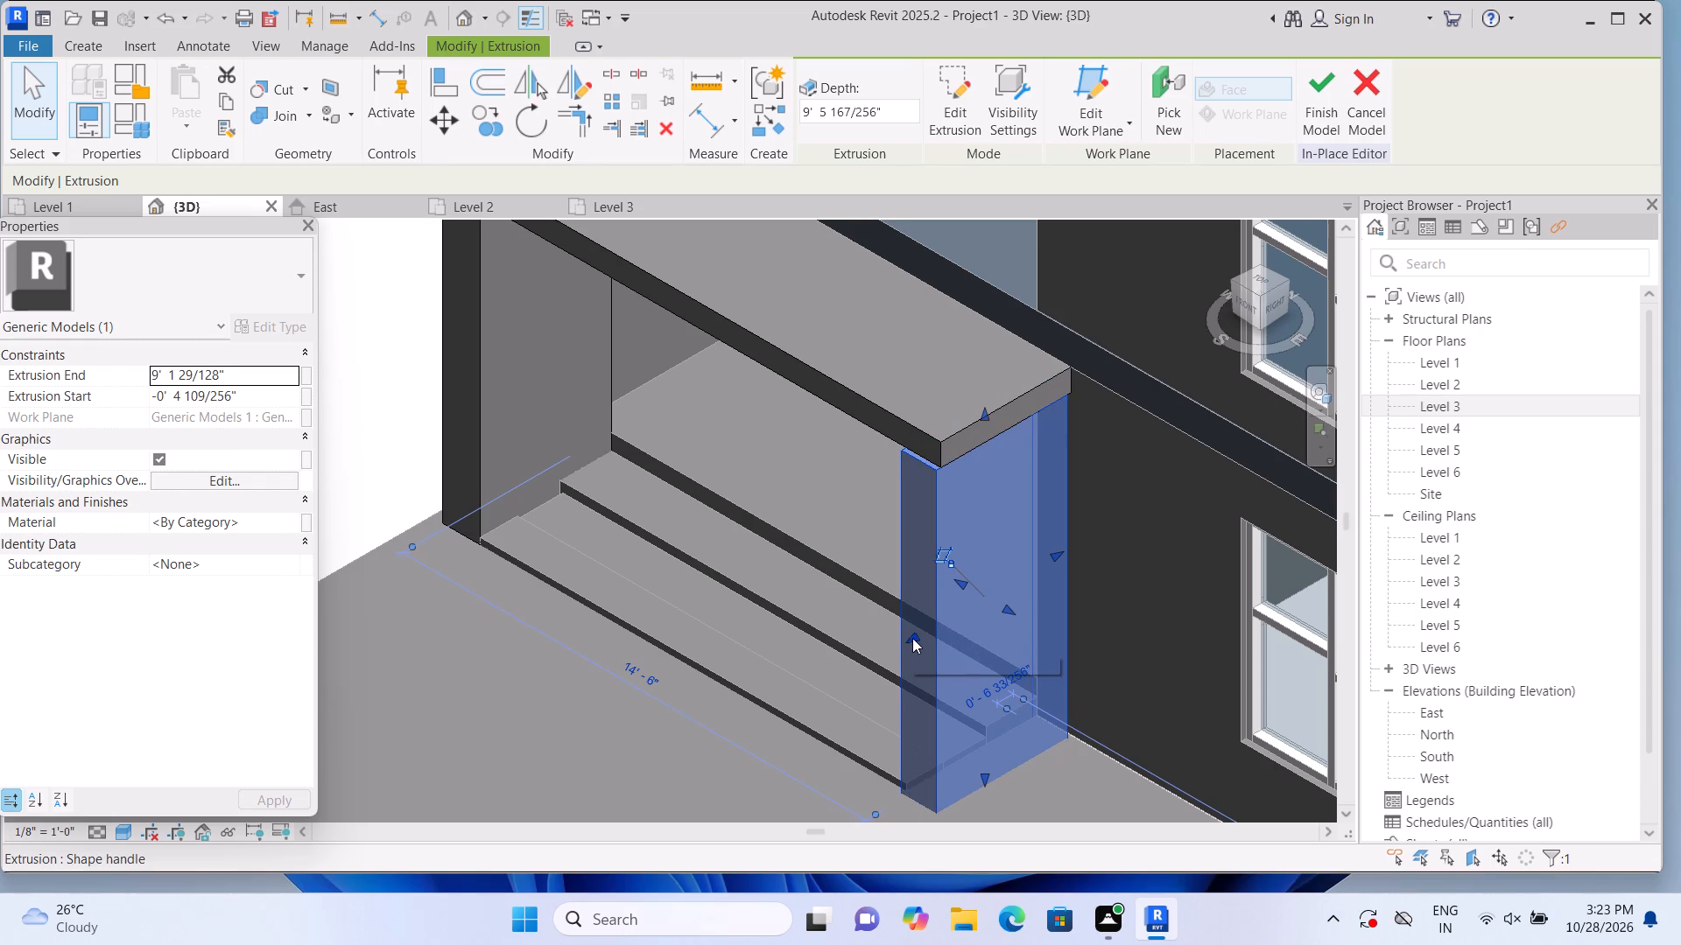
{"action": "left_click_drag", "start_coordinate": [912, 638], "coordinate": [929, 625]}
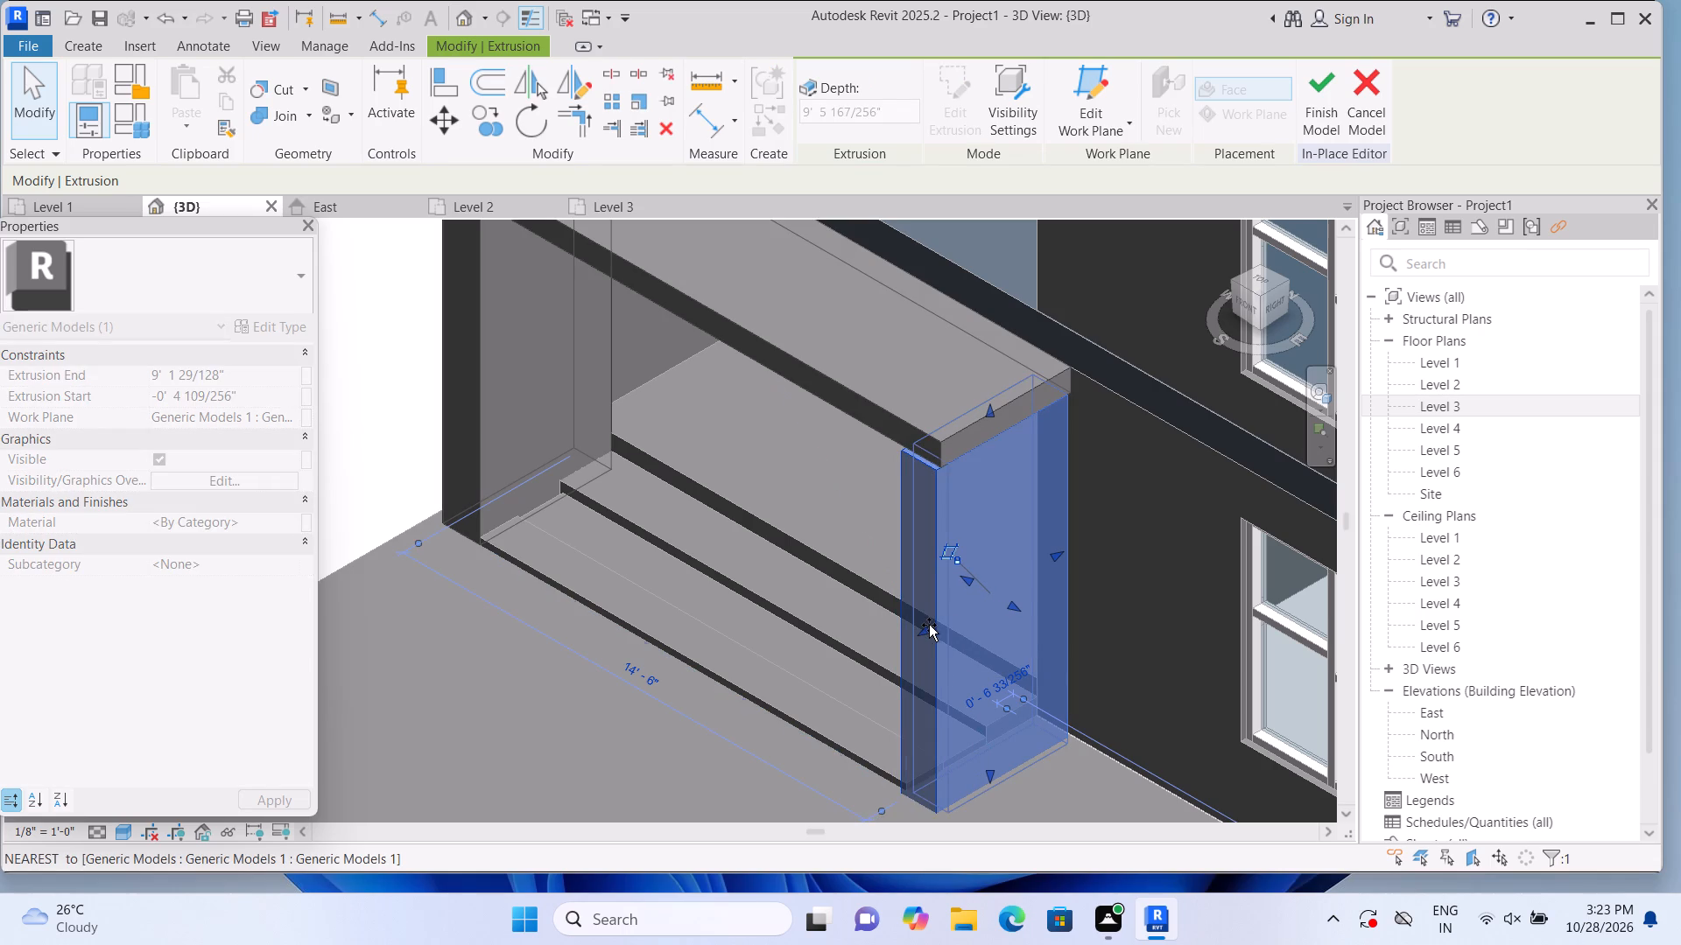
{"action": "left_click_drag", "start_coordinate": [929, 625], "coordinate": [928, 626]}
{"action": "left_click", "coordinate": [363, 381]}
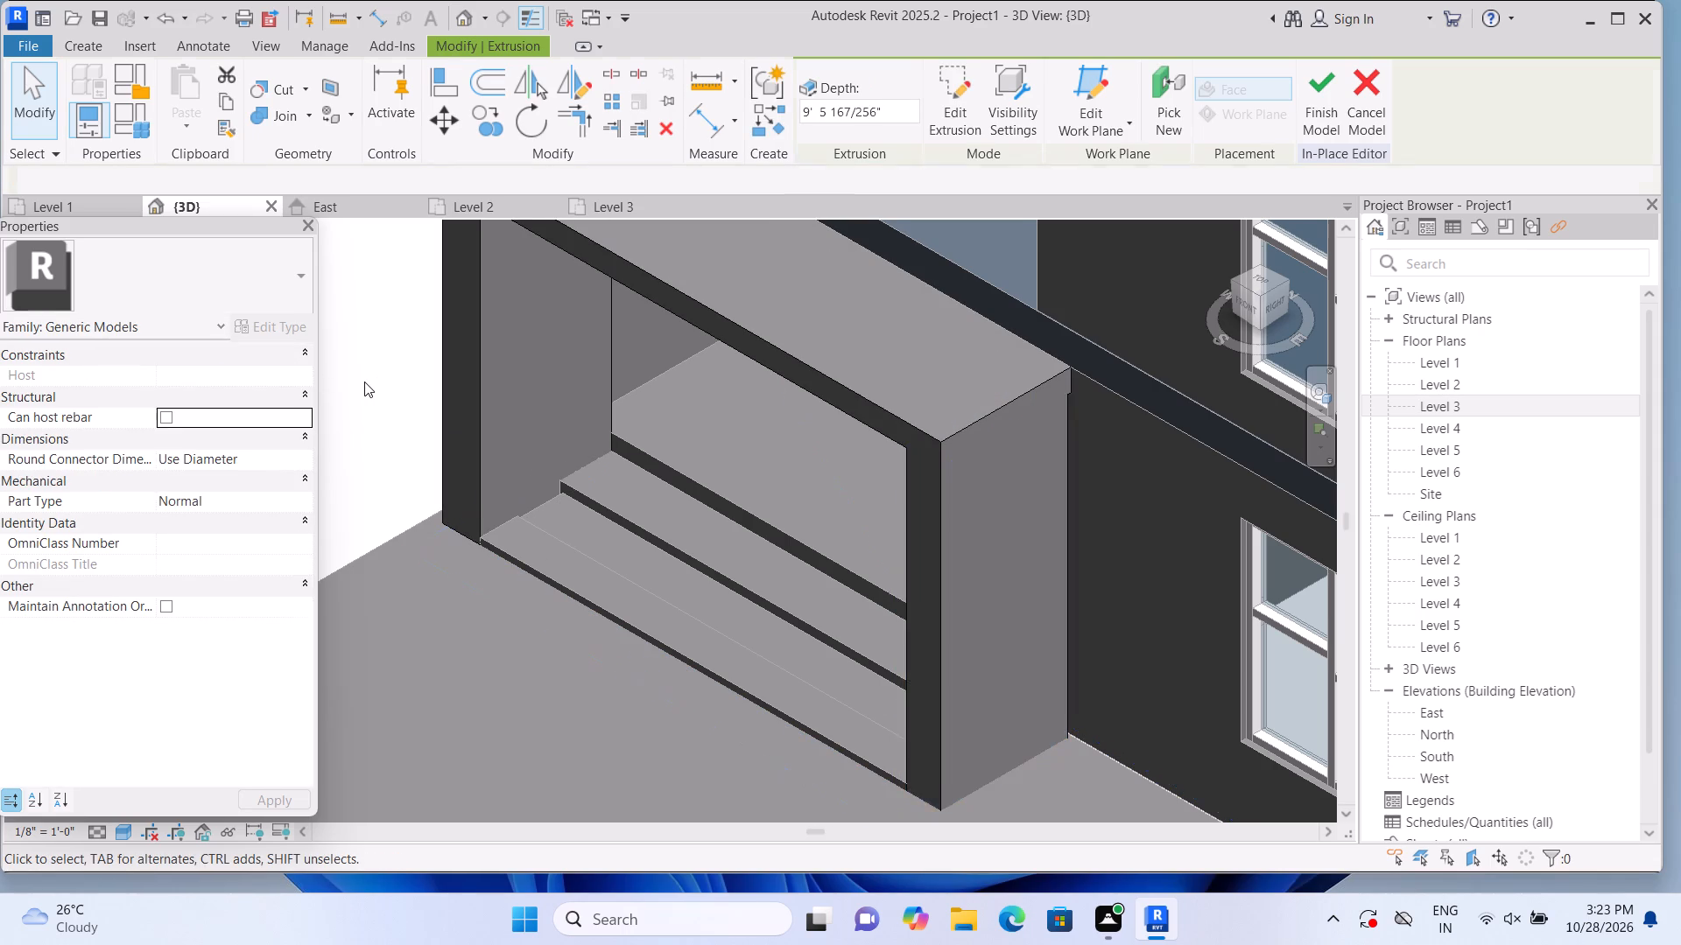
{"action": "scroll", "coordinate": [371, 388], "scroll_direction": "down", "scroll_amount": 2}
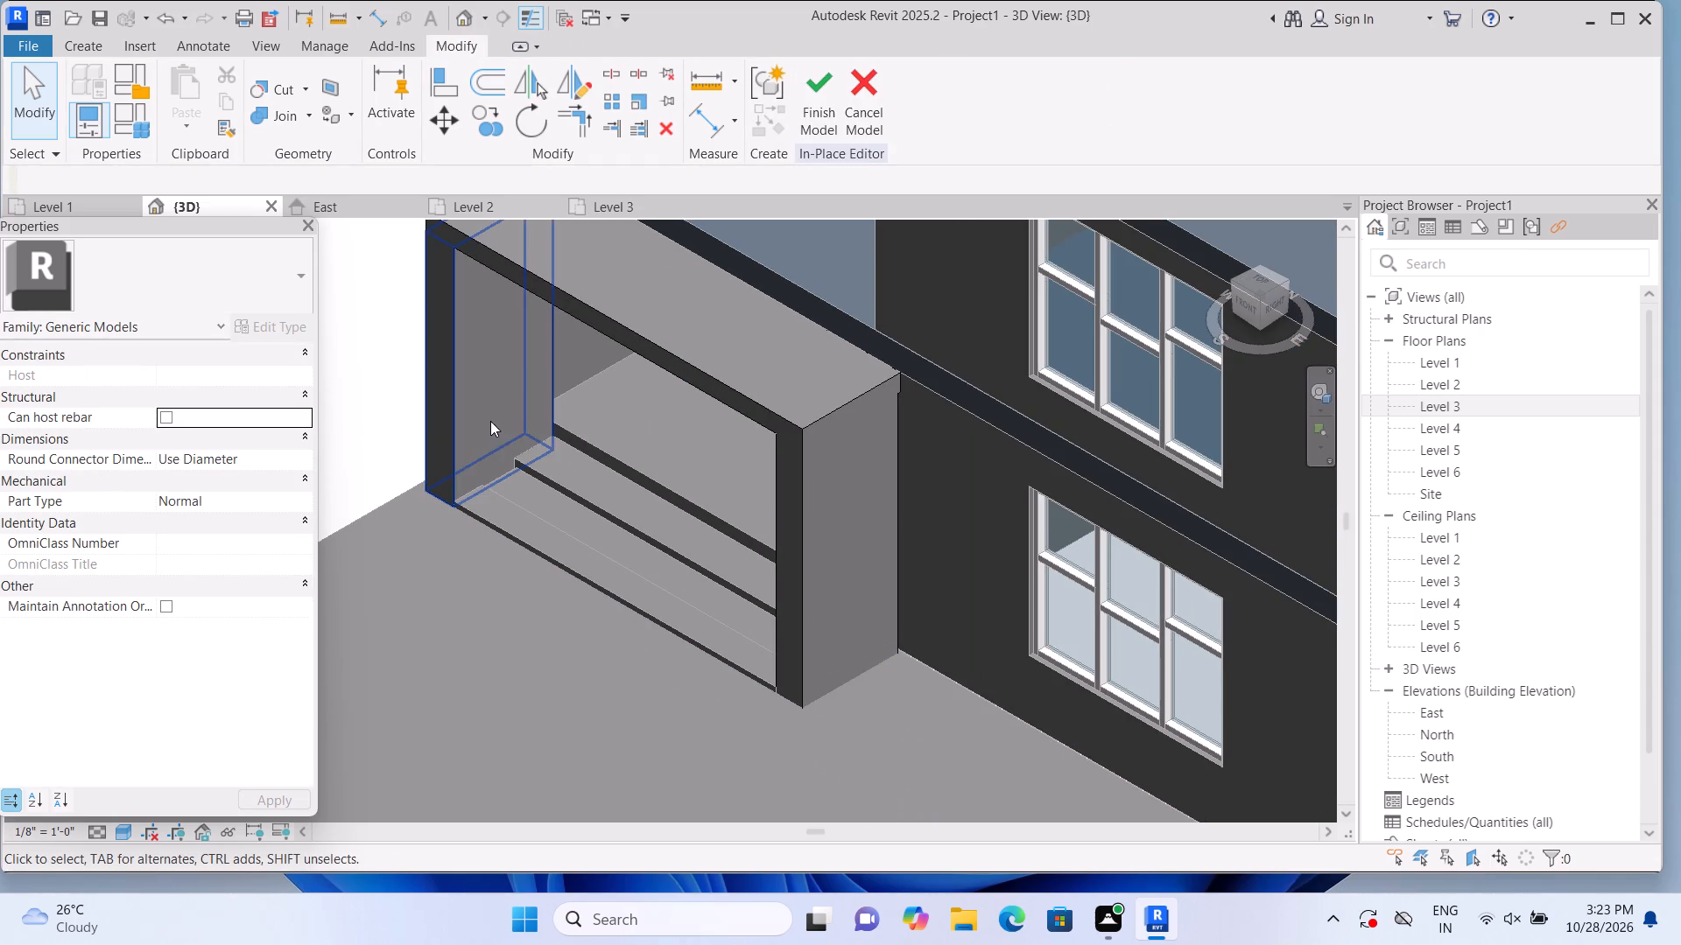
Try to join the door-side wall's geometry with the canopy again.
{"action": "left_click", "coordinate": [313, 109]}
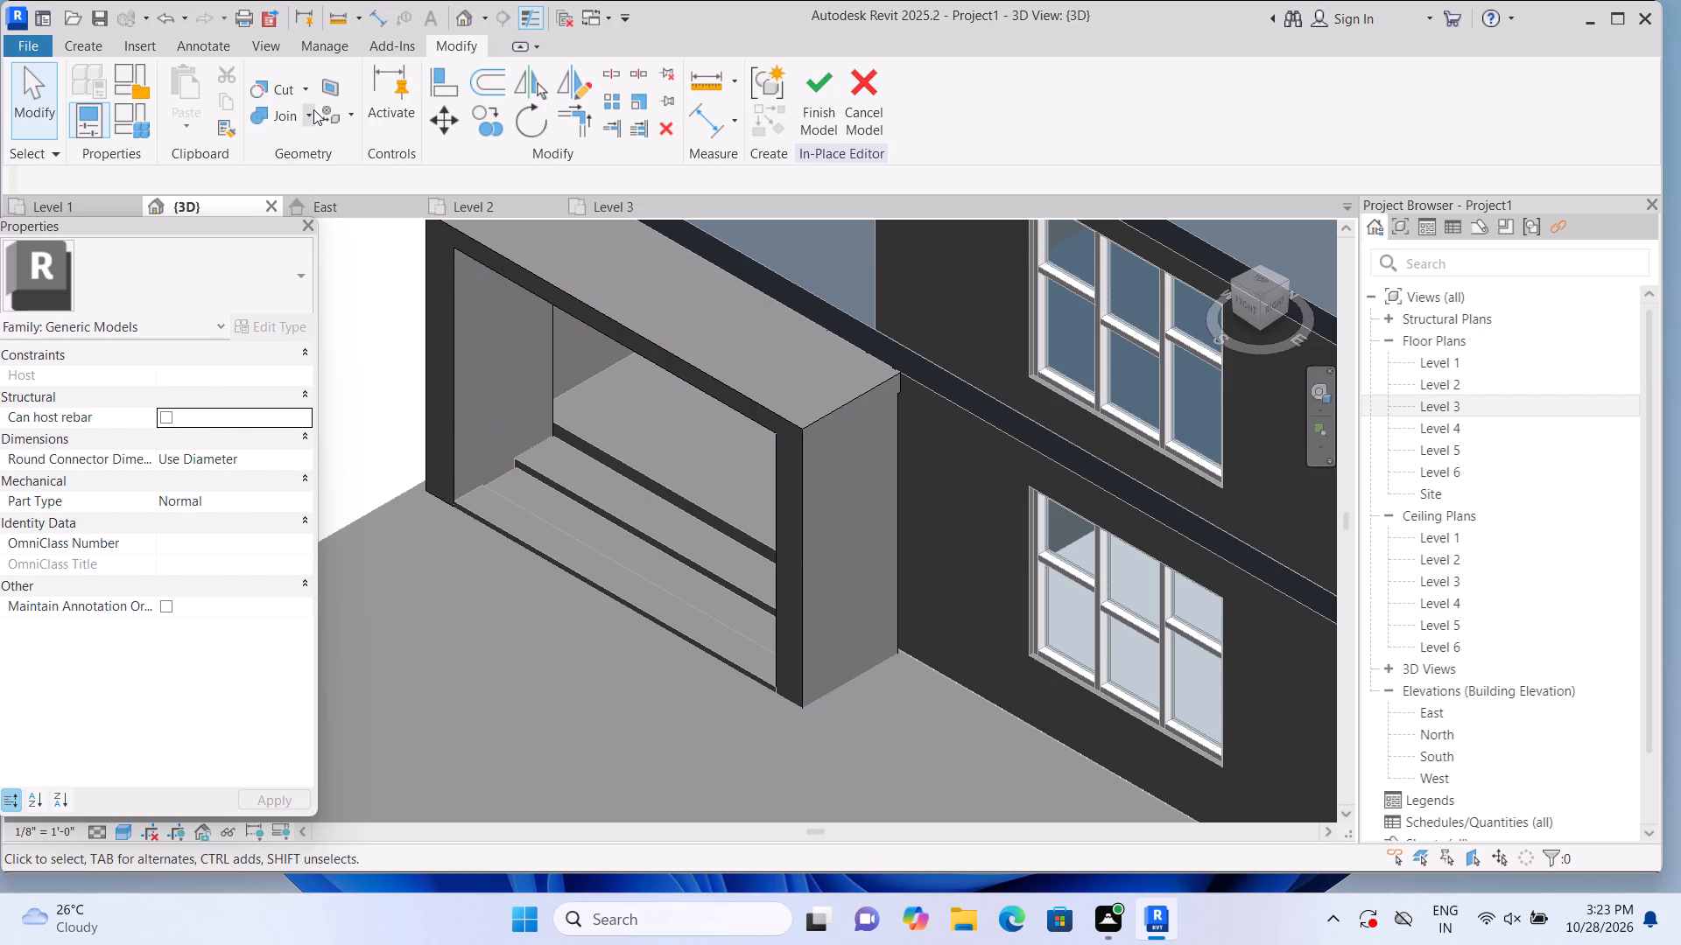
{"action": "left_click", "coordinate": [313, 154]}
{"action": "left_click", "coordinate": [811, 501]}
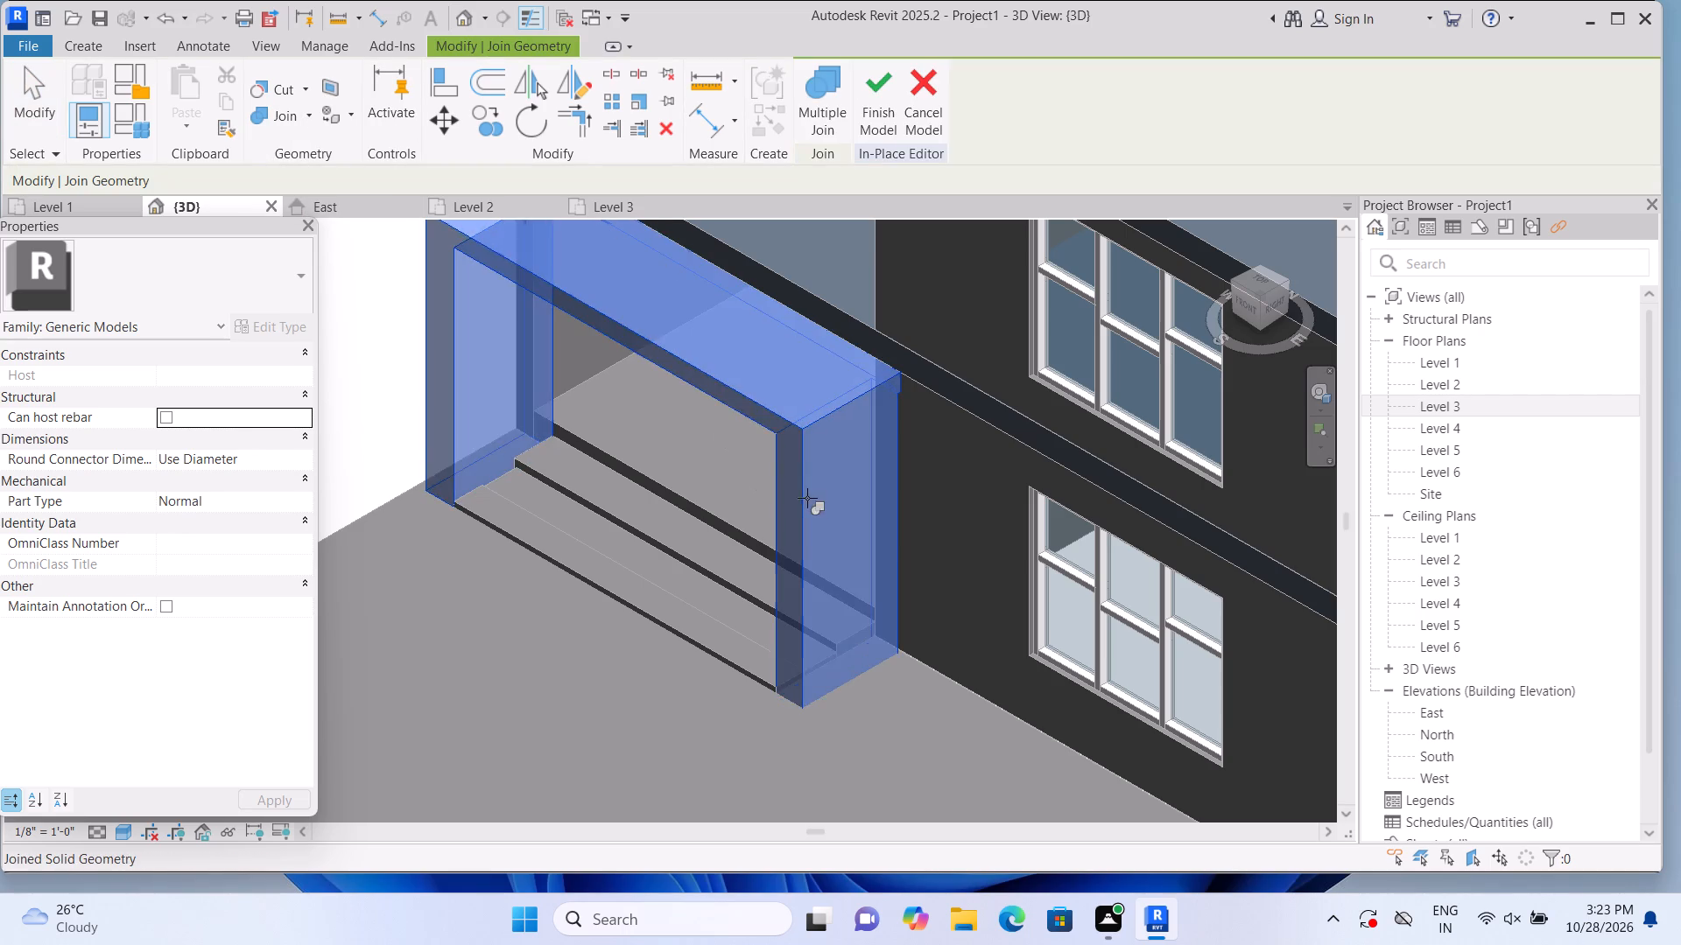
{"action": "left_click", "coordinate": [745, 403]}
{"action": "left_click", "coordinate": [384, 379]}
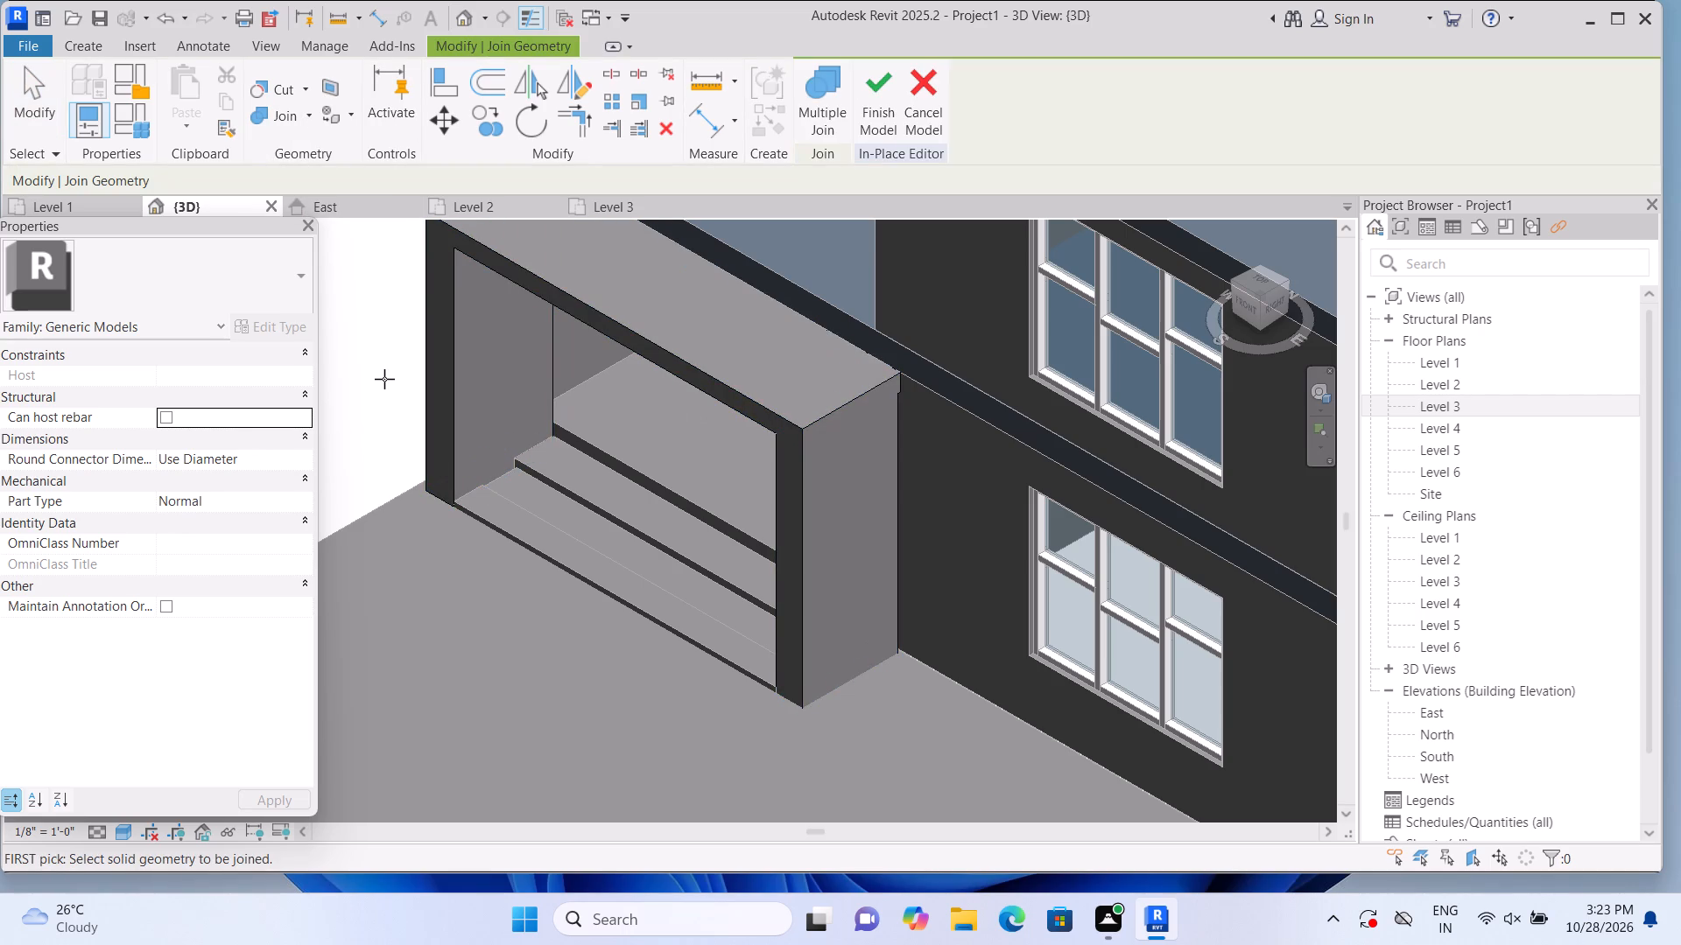
Examine the finished porch against the whole building in the front view and the home isometric view.
{"action": "middle_click_drag", "start_coordinate": [400, 510], "coordinate": [496, 451], "text": "shift"}
{"action": "scroll", "coordinate": [520, 468], "scroll_direction": "down", "scroll_amount": 2}
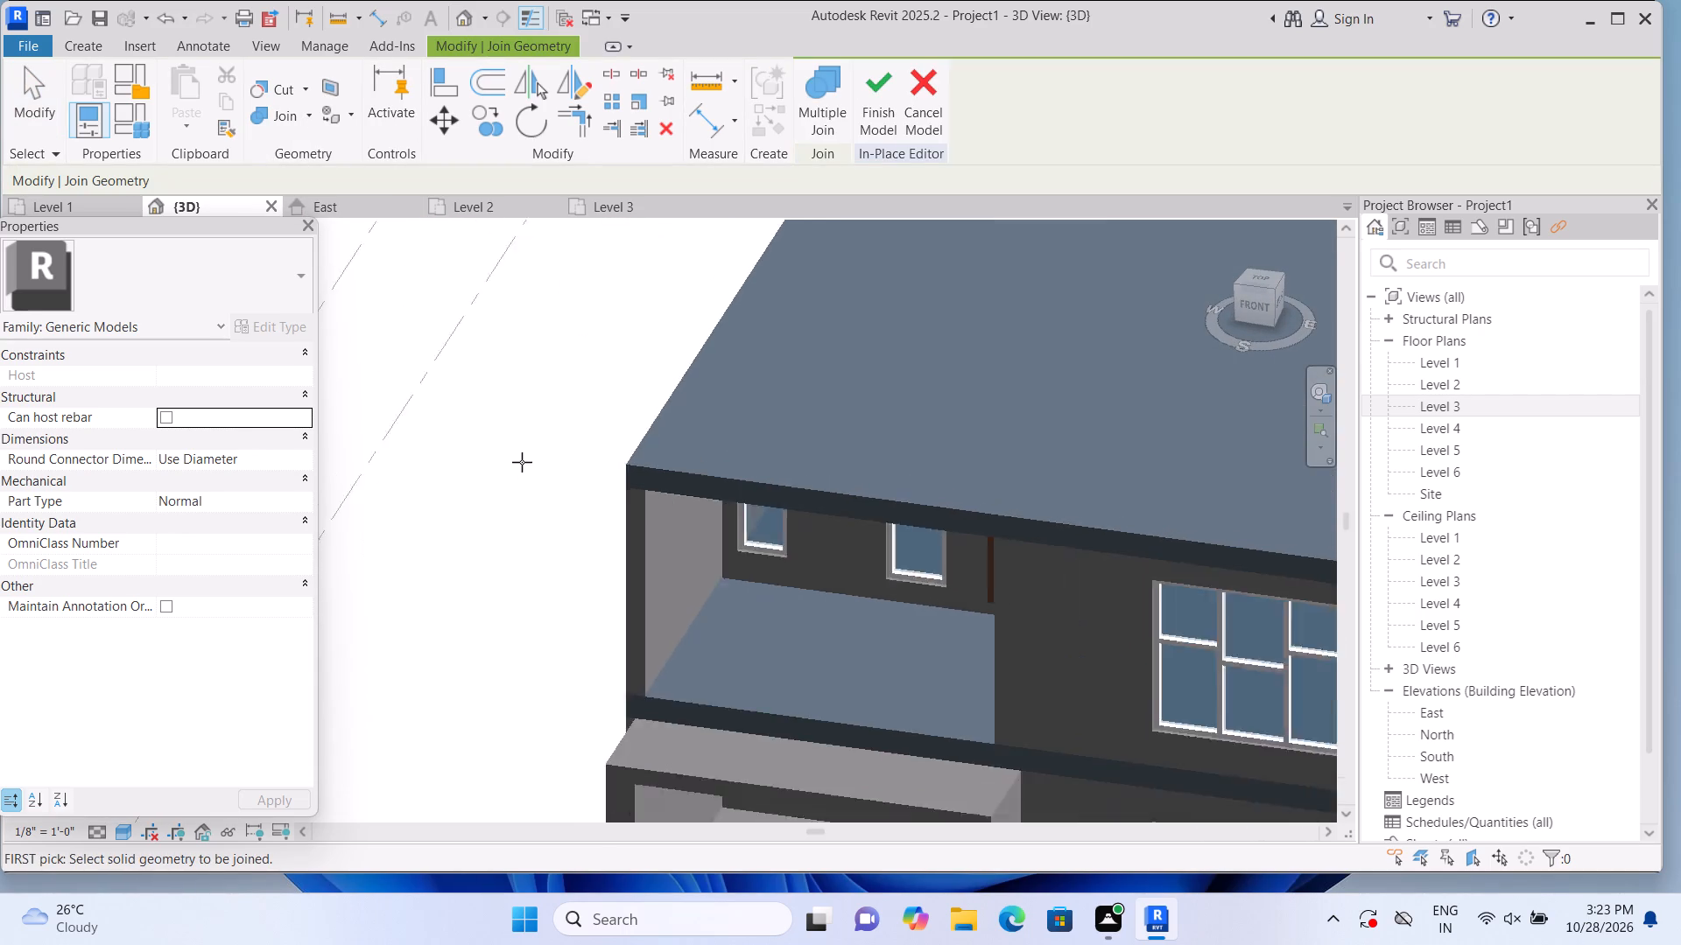
{"action": "scroll", "coordinate": [522, 462], "scroll_direction": "down", "scroll_amount": 5}
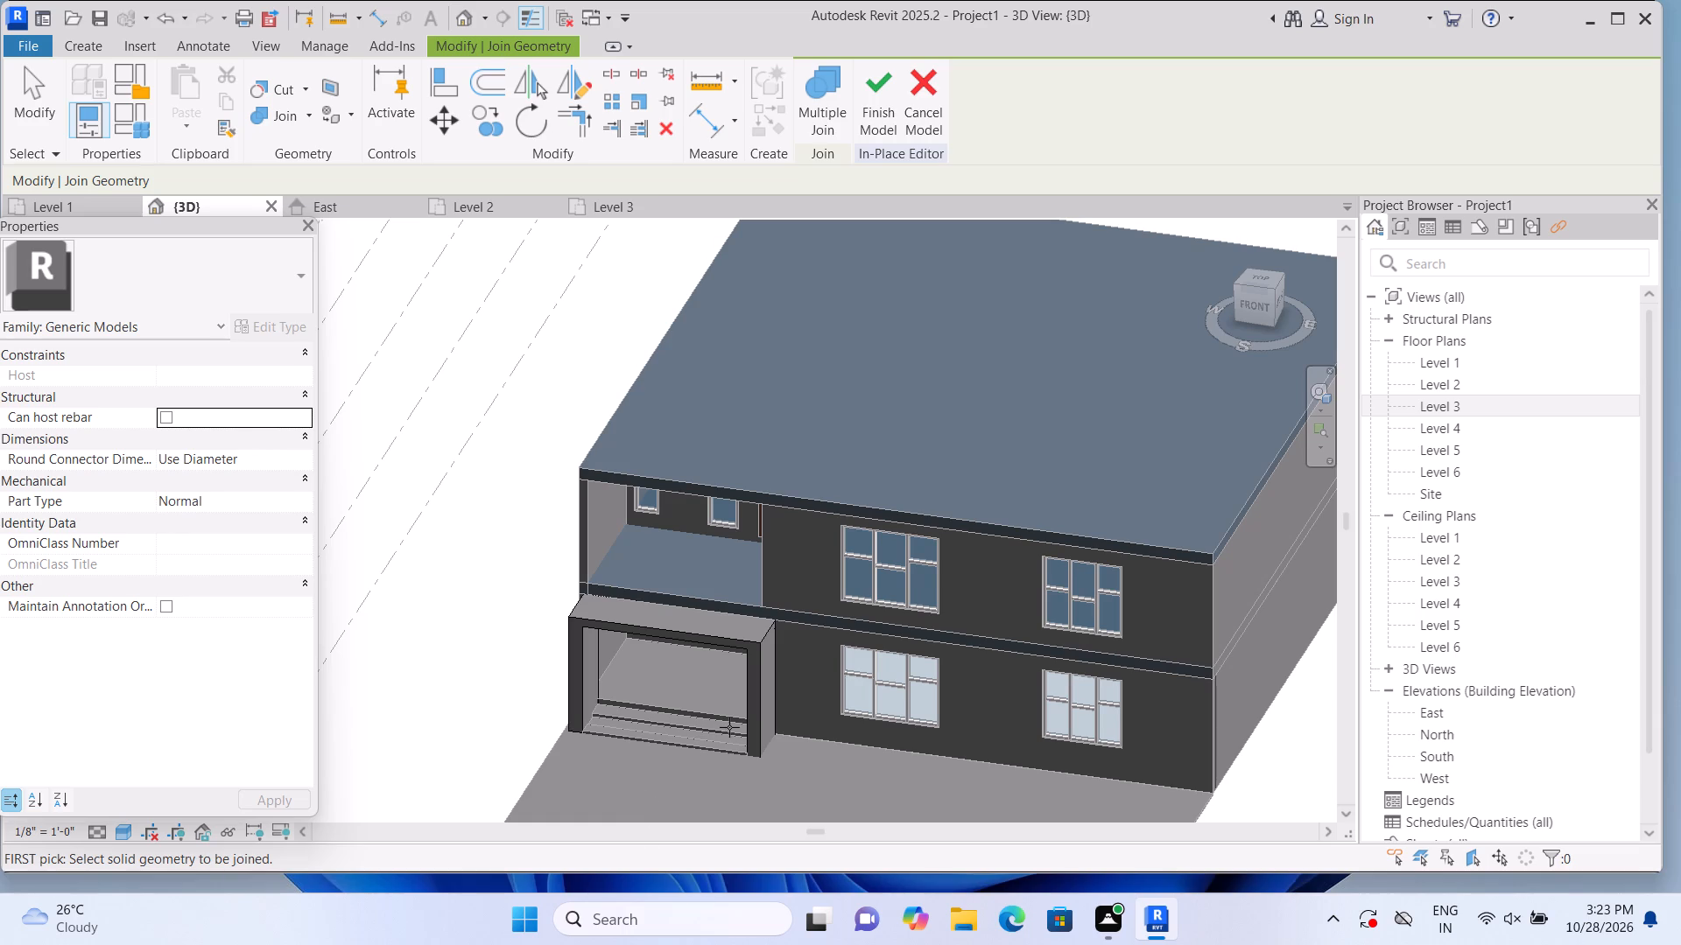
{"action": "left_click", "coordinate": [1256, 301]}
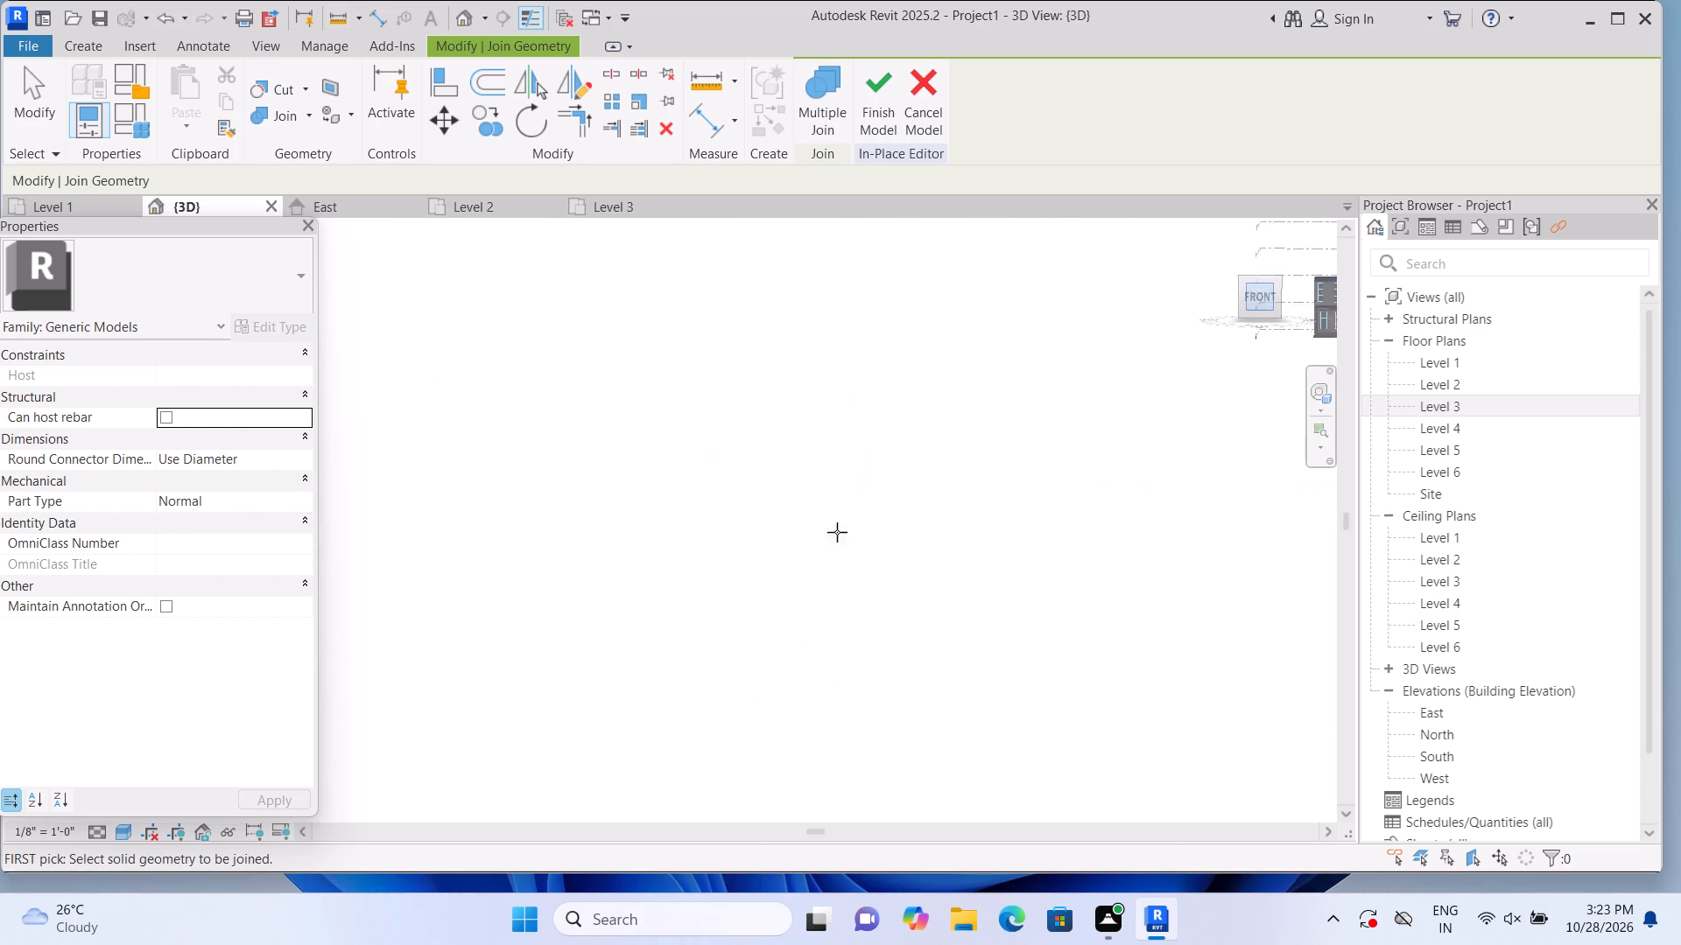
{"action": "scroll", "coordinate": [574, 571], "scroll_direction": "up", "scroll_amount": 2}
{"action": "scroll", "coordinate": [492, 575], "scroll_direction": "up", "scroll_amount": 7}
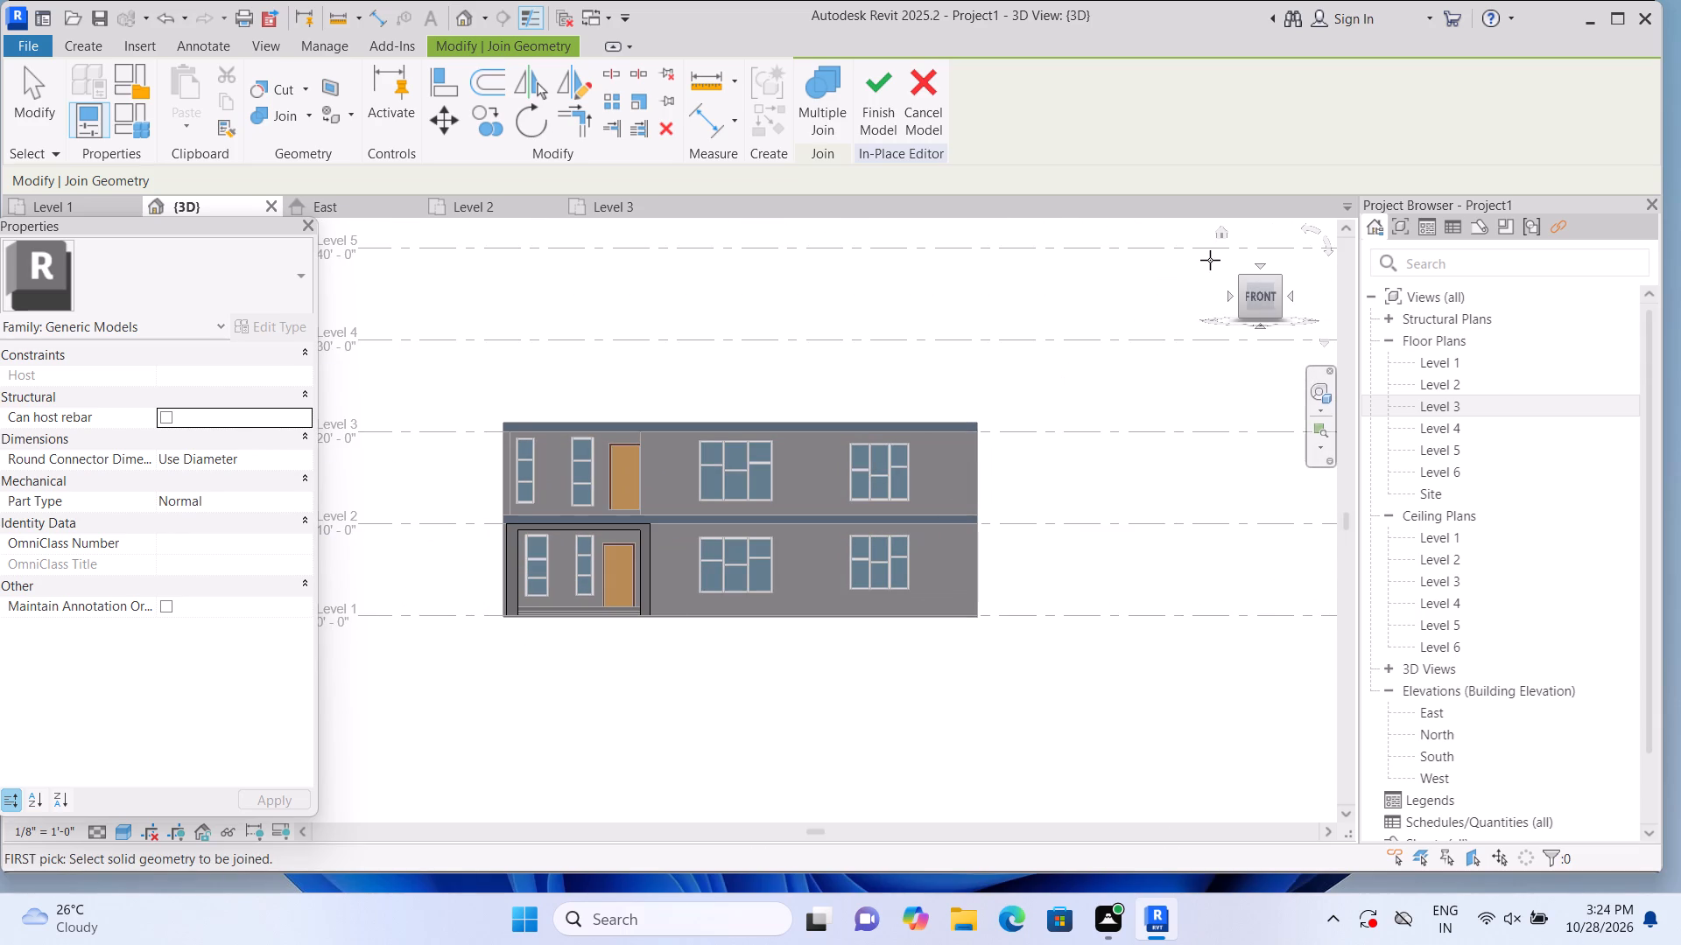
{"action": "left_click", "coordinate": [1220, 235]}
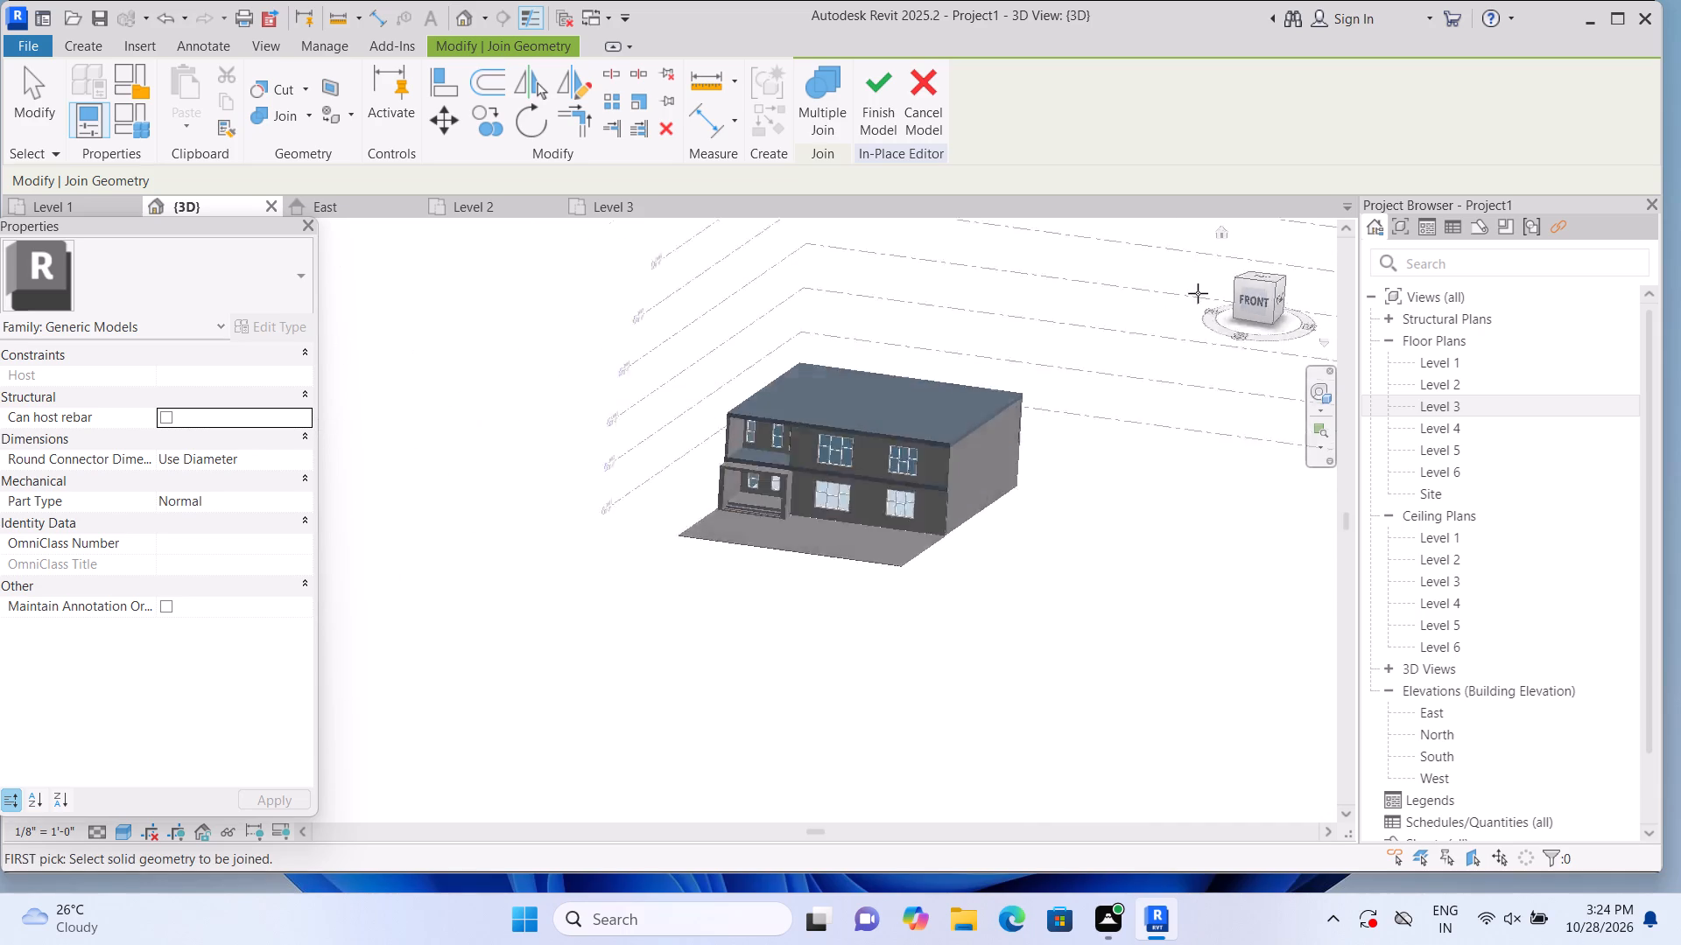
{"action": "scroll", "coordinate": [372, 584], "scroll_direction": "up", "scroll_amount": 5}
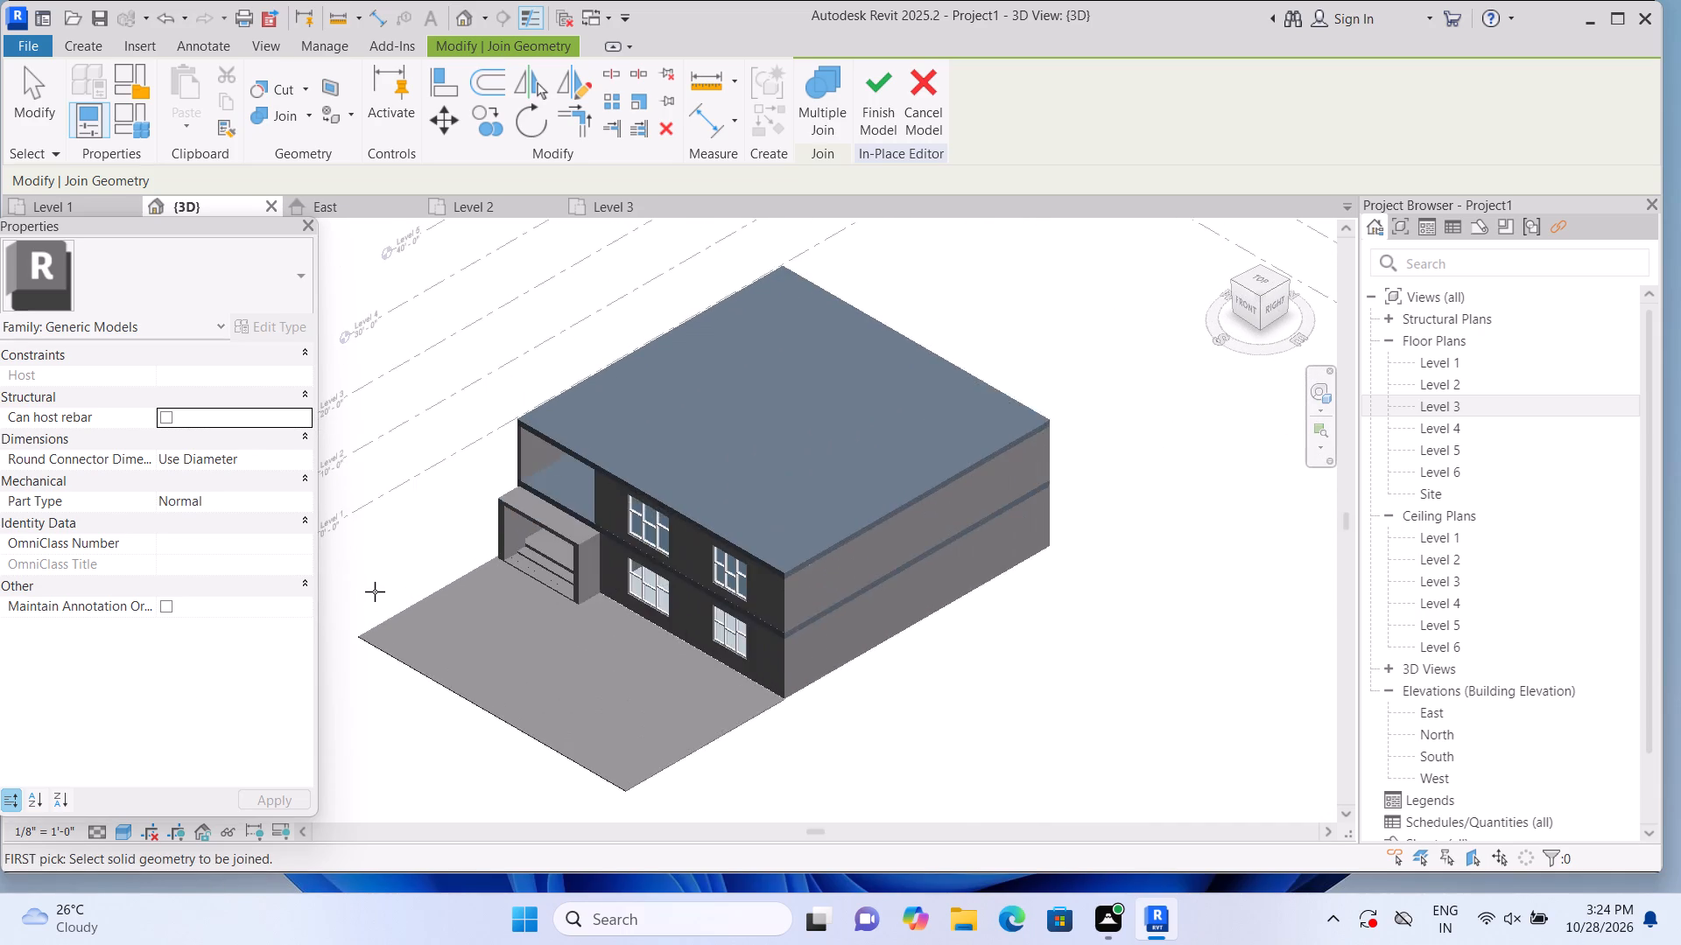
{"action": "scroll", "coordinate": [375, 591], "scroll_direction": "up", "scroll_amount": 5}
{"action": "middle_click_drag", "start_coordinate": [405, 533], "coordinate": [445, 615]}
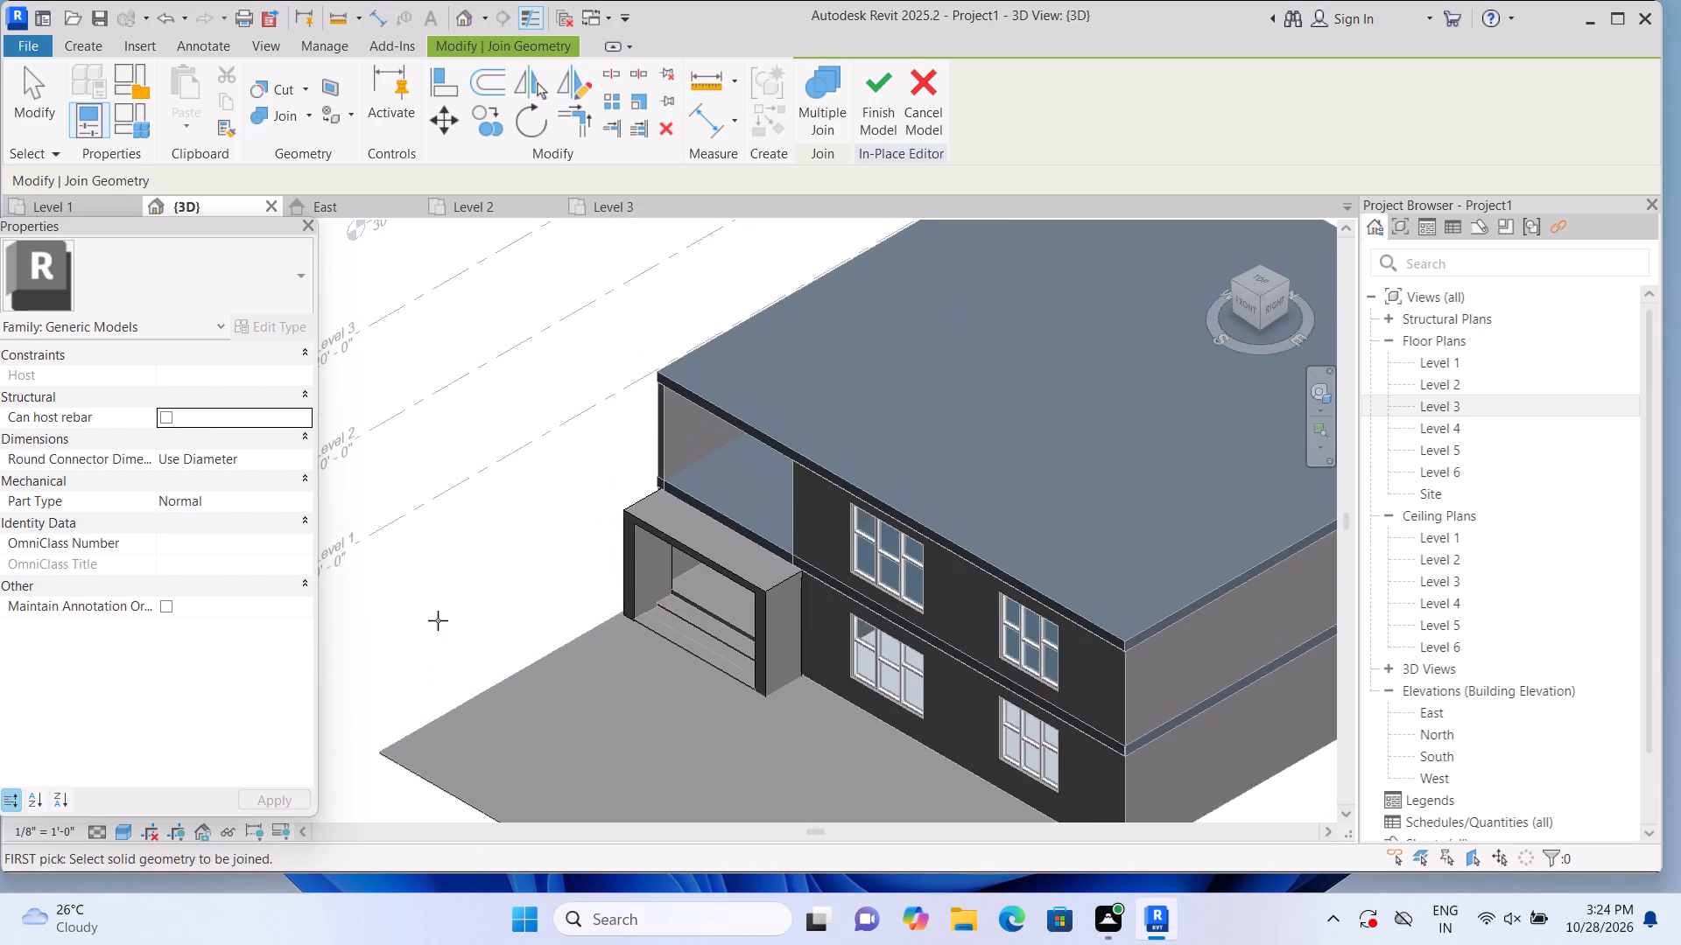
{"action": "scroll", "coordinate": [433, 613], "scroll_direction": "up", "scroll_amount": 1}
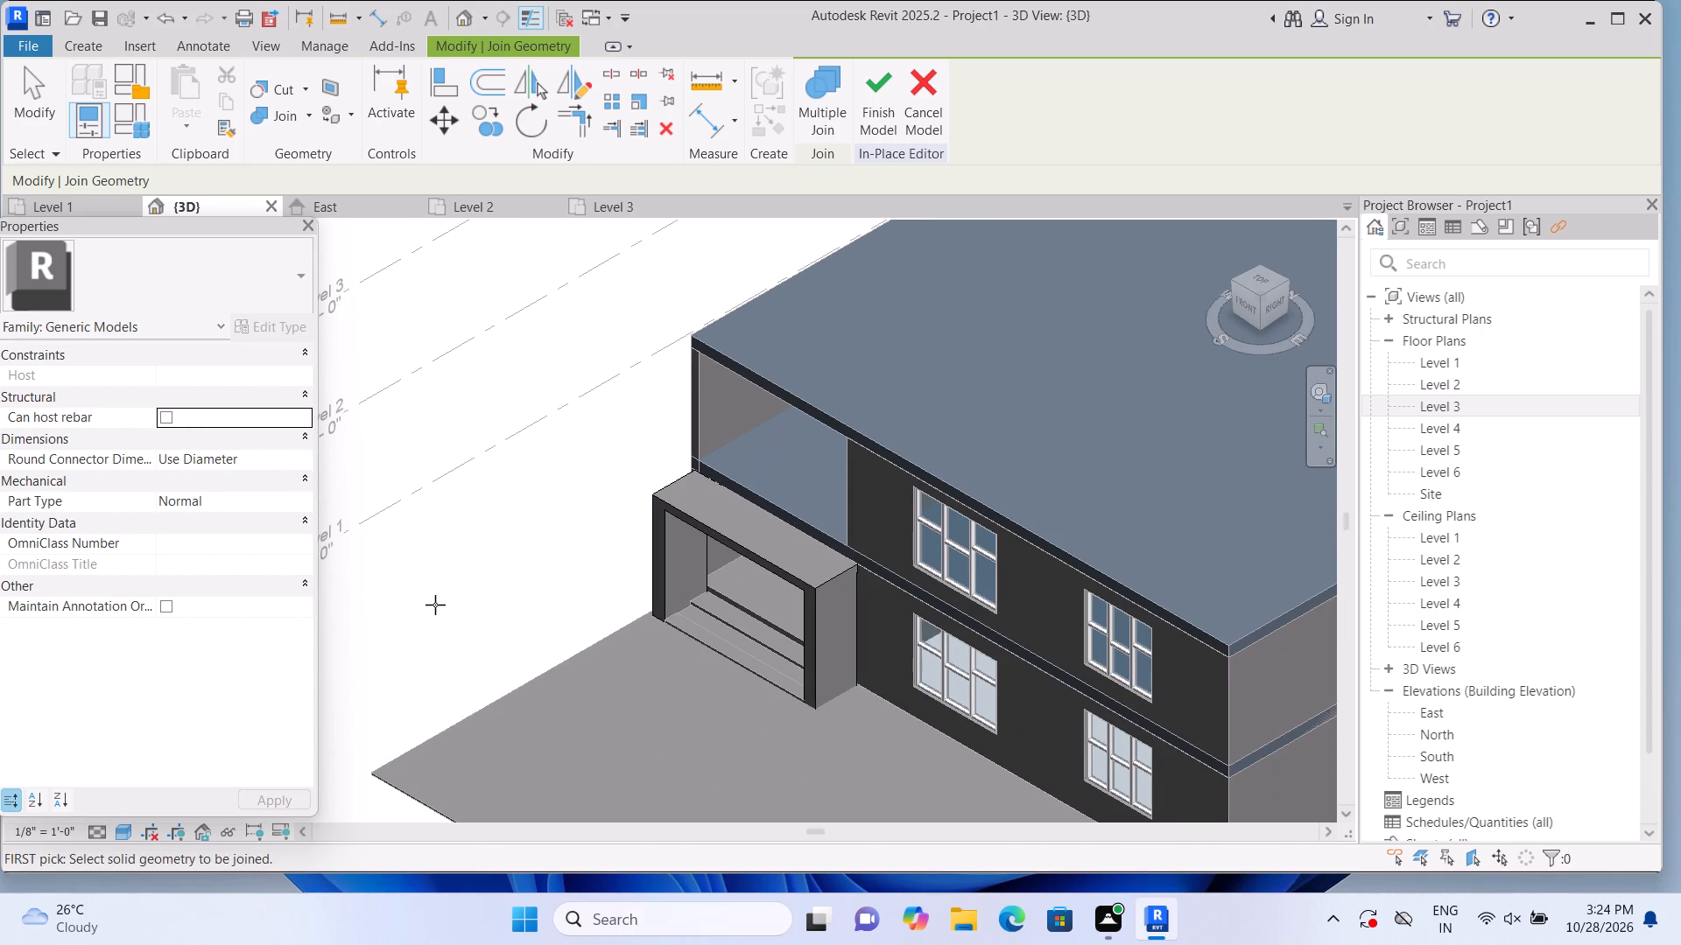
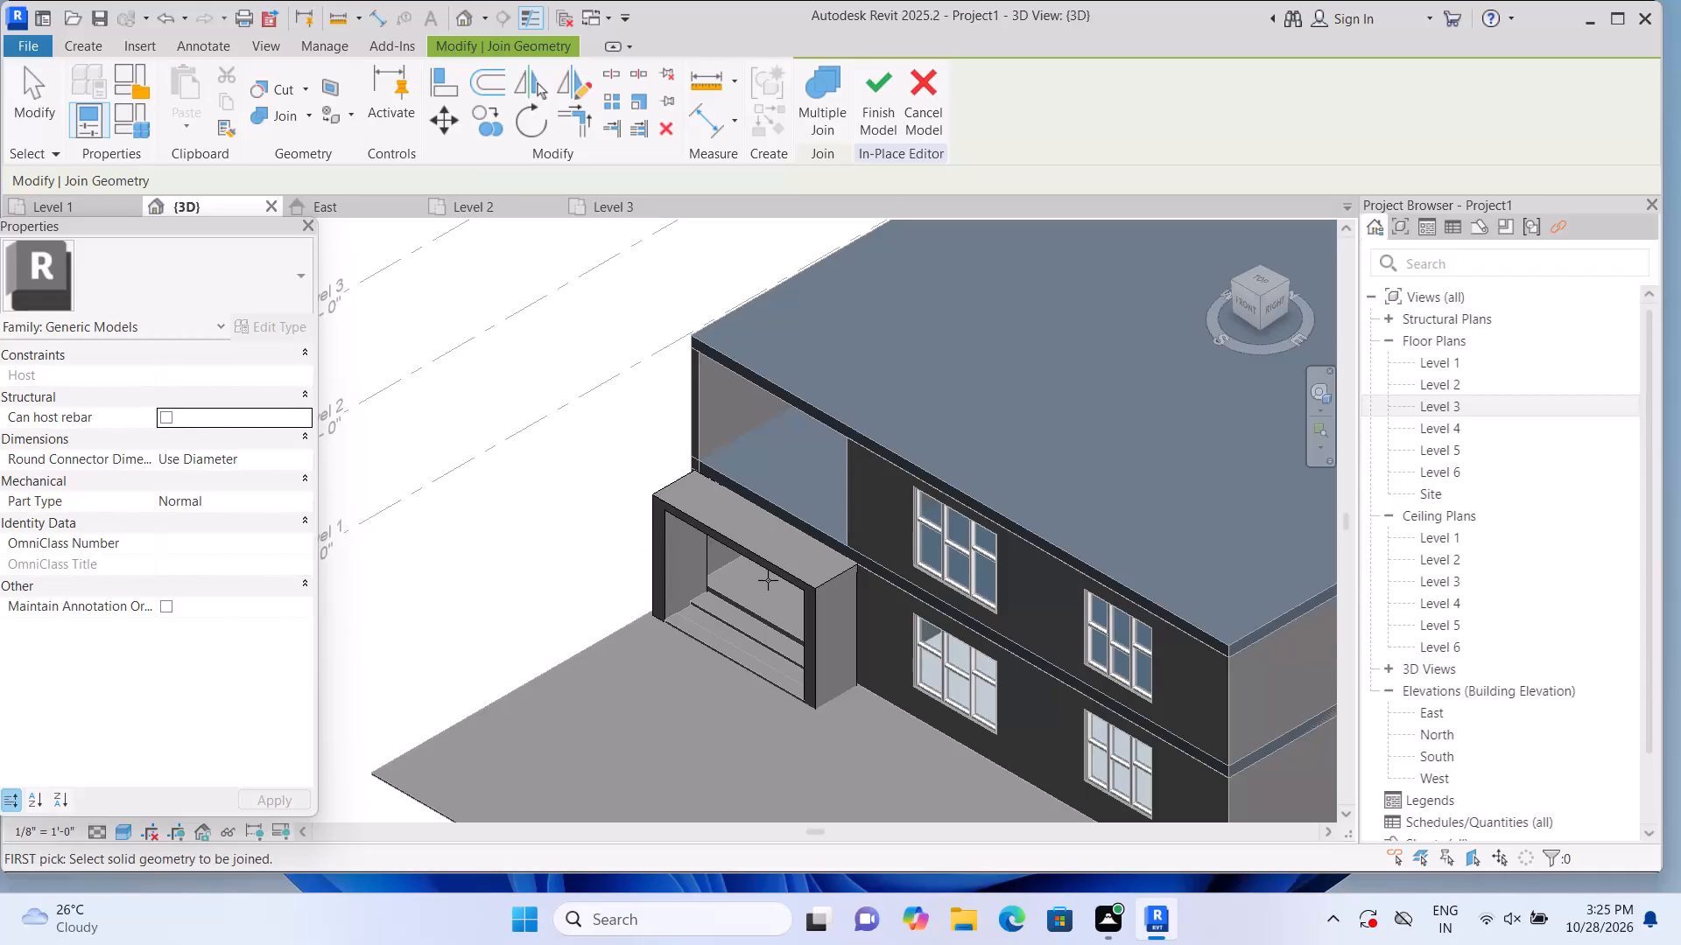
Unjoin the canopy from its two side walls.
{"action": "scroll", "coordinate": [768, 580], "scroll_direction": "up", "scroll_amount": 2}
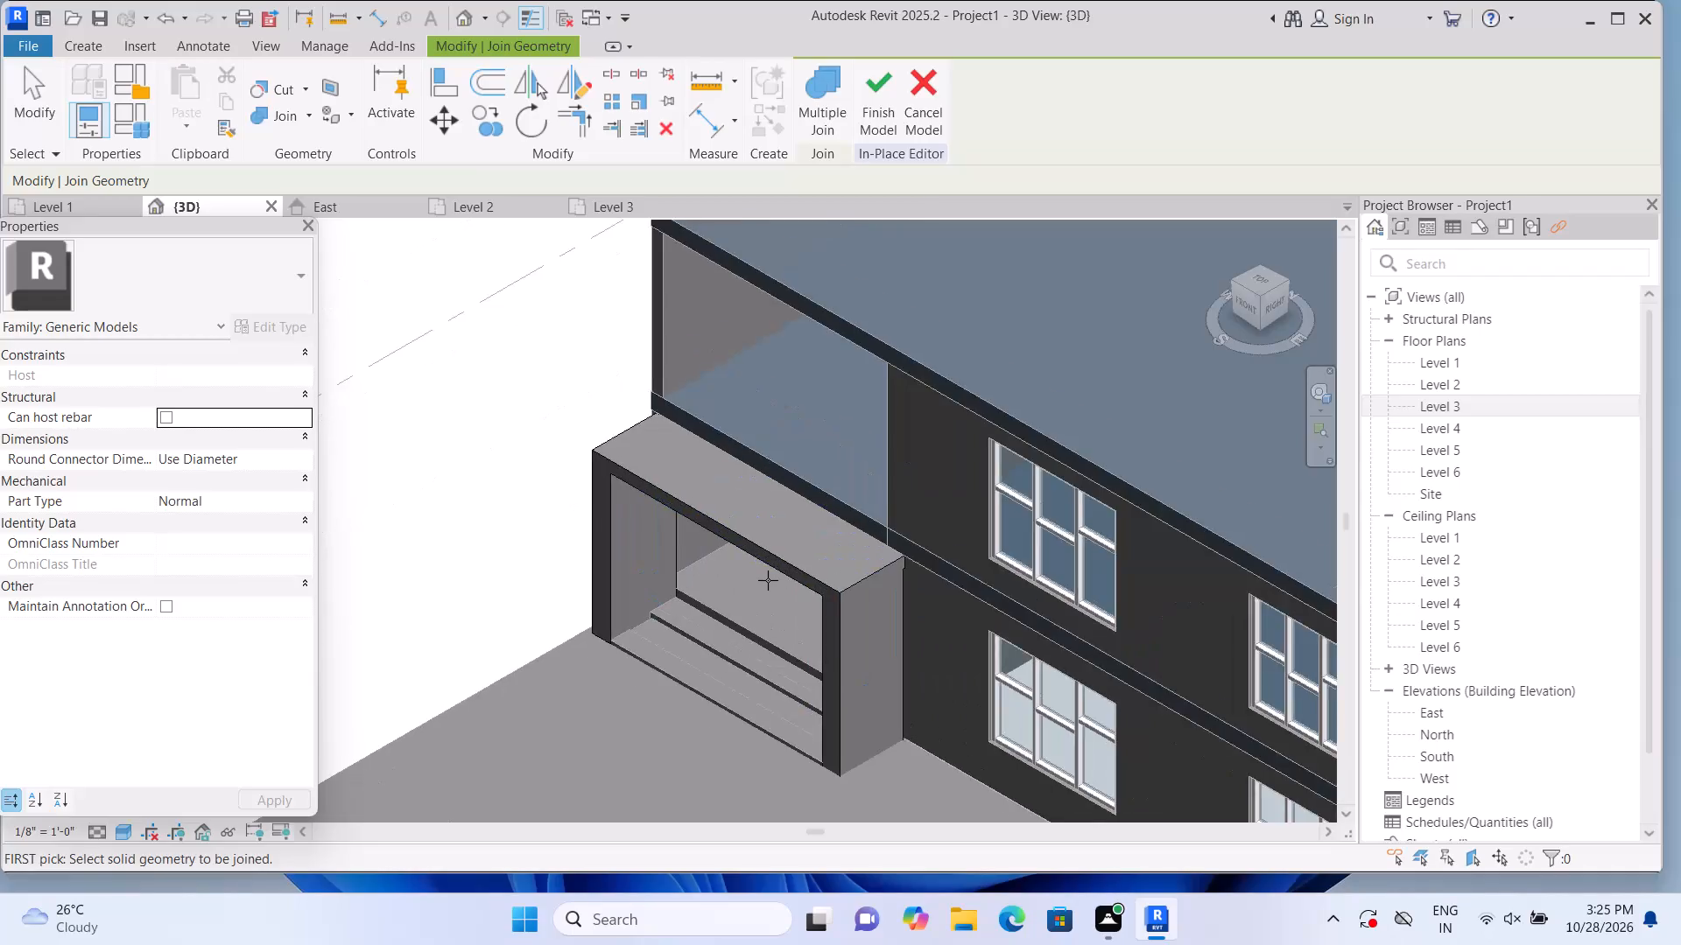
{"action": "scroll", "coordinate": [768, 580], "scroll_direction": "up", "scroll_amount": 2}
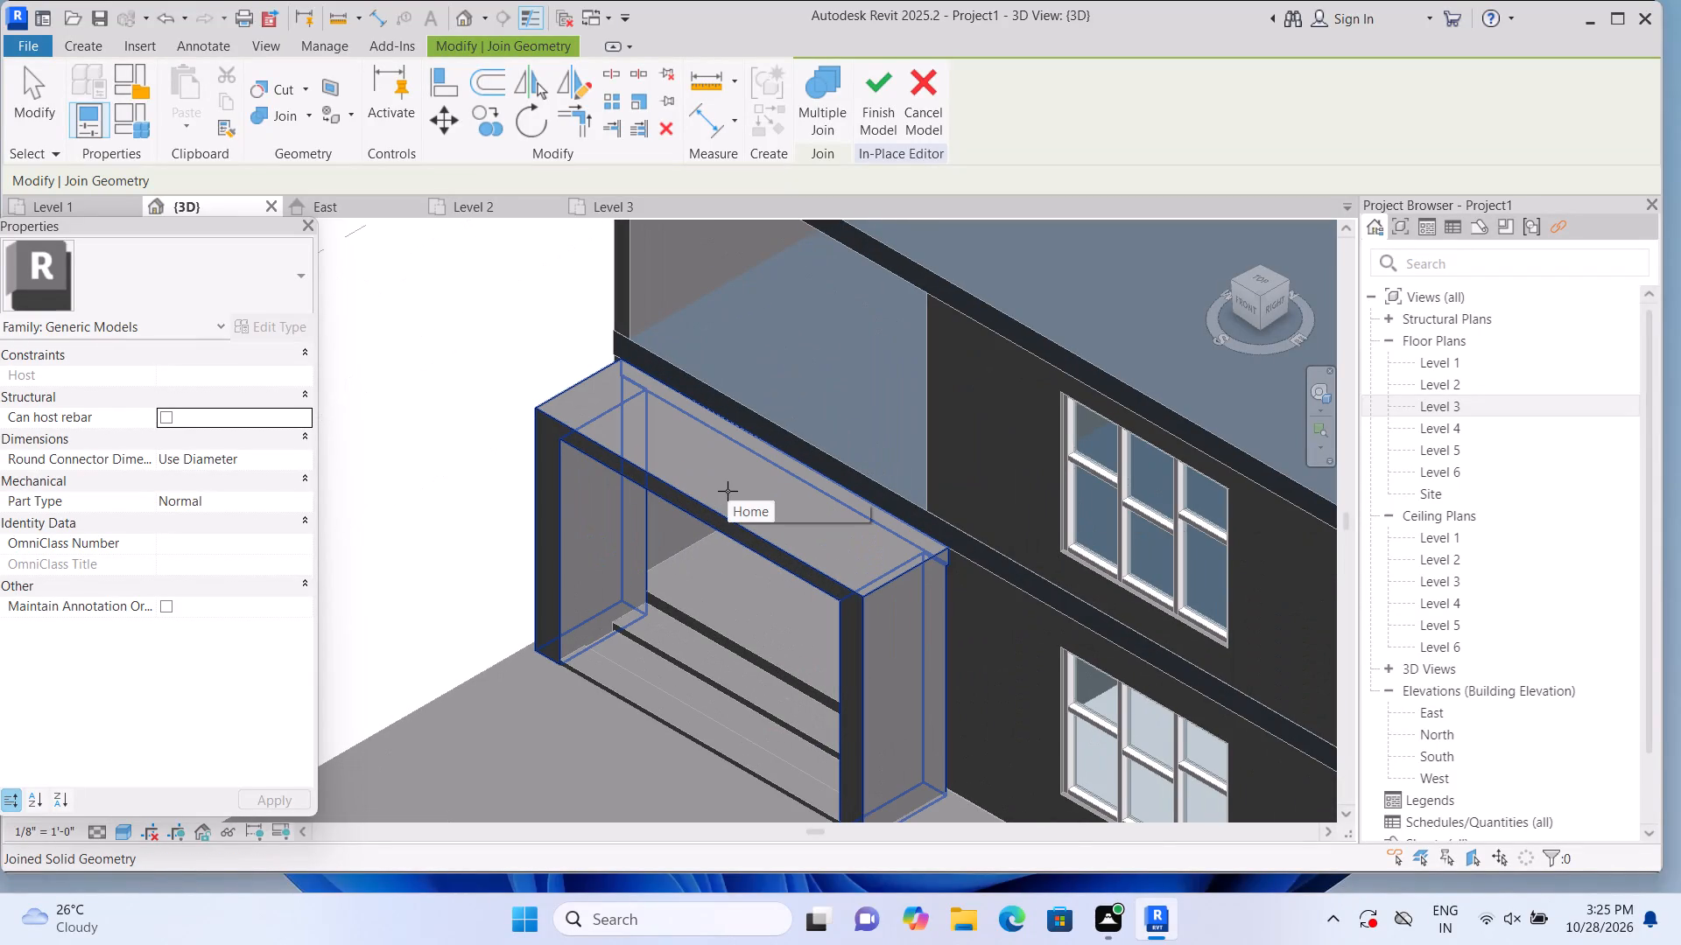
{"action": "left_click", "coordinate": [311, 112]}
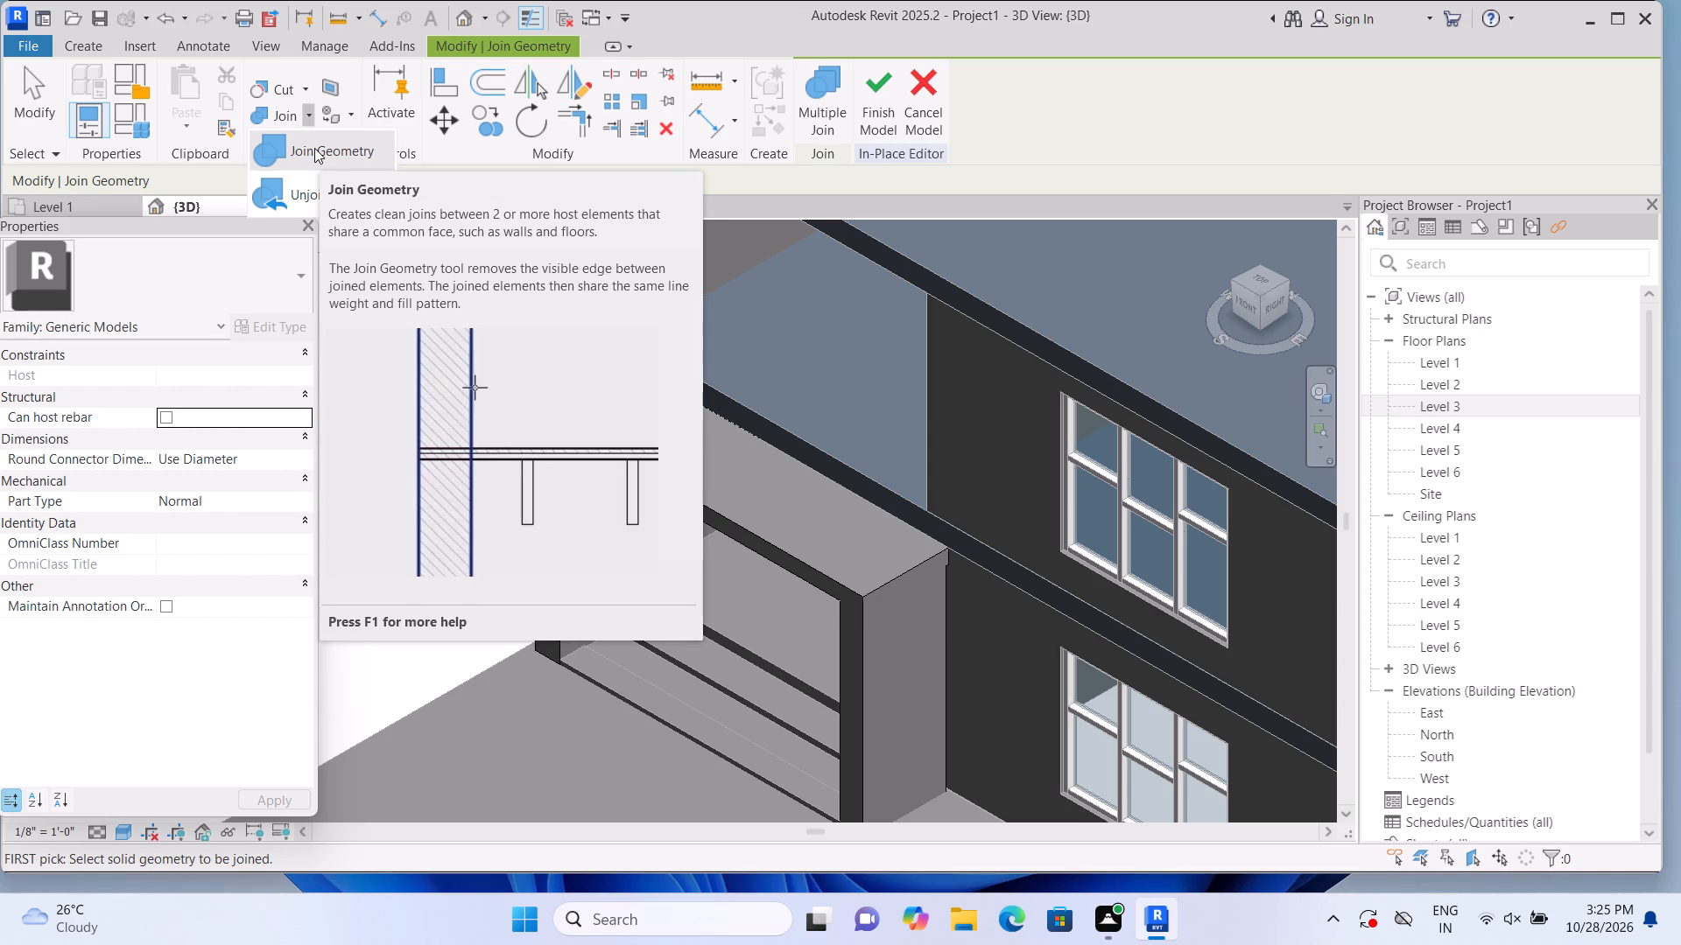
{"action": "left_click", "coordinate": [383, 198]}
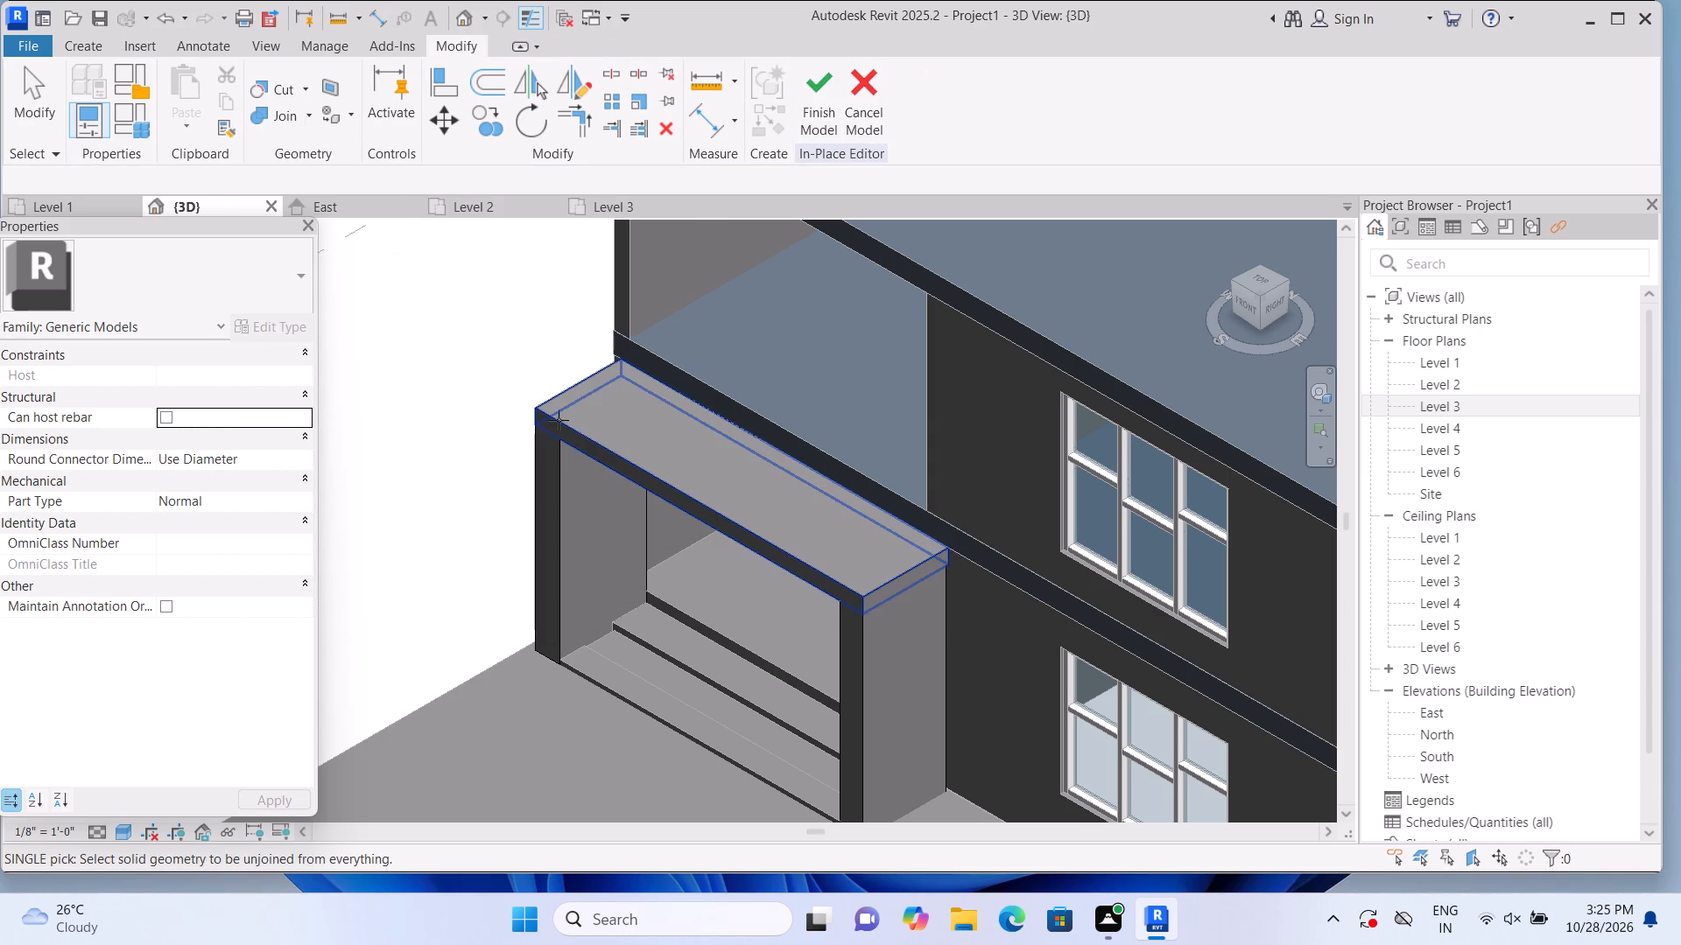
{"action": "left_click", "coordinate": [592, 447]}
{"action": "left_click", "coordinate": [556, 478]}
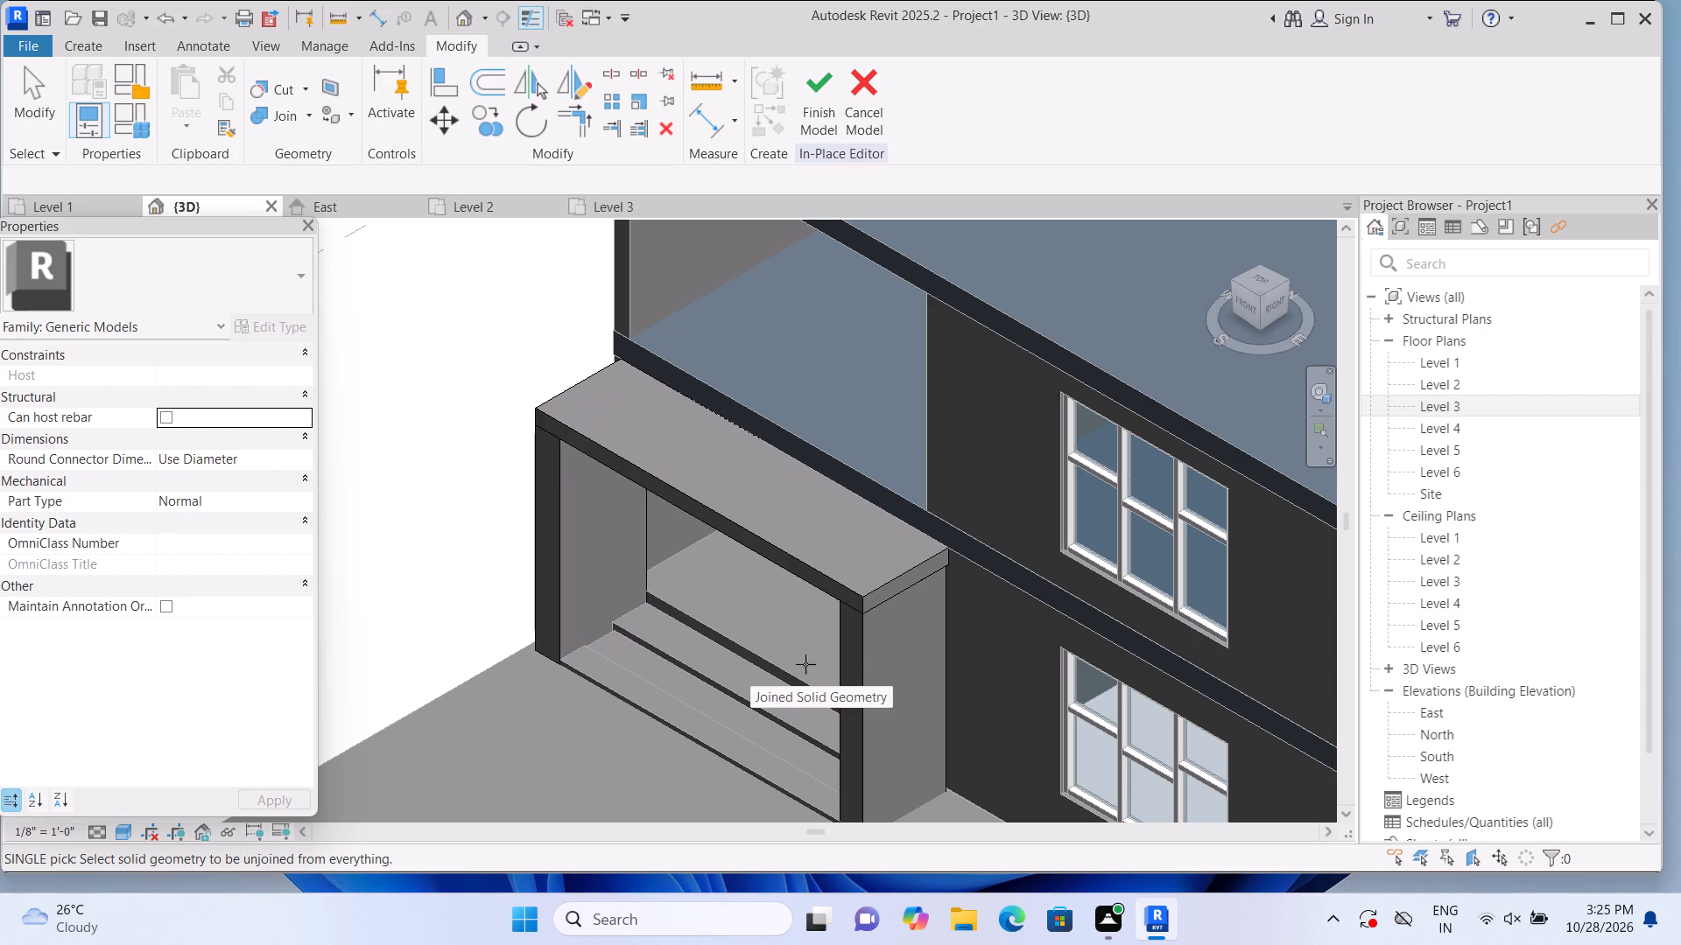
{"action": "scroll", "coordinate": [504, 564], "scroll_direction": "up", "scroll_amount": 1}
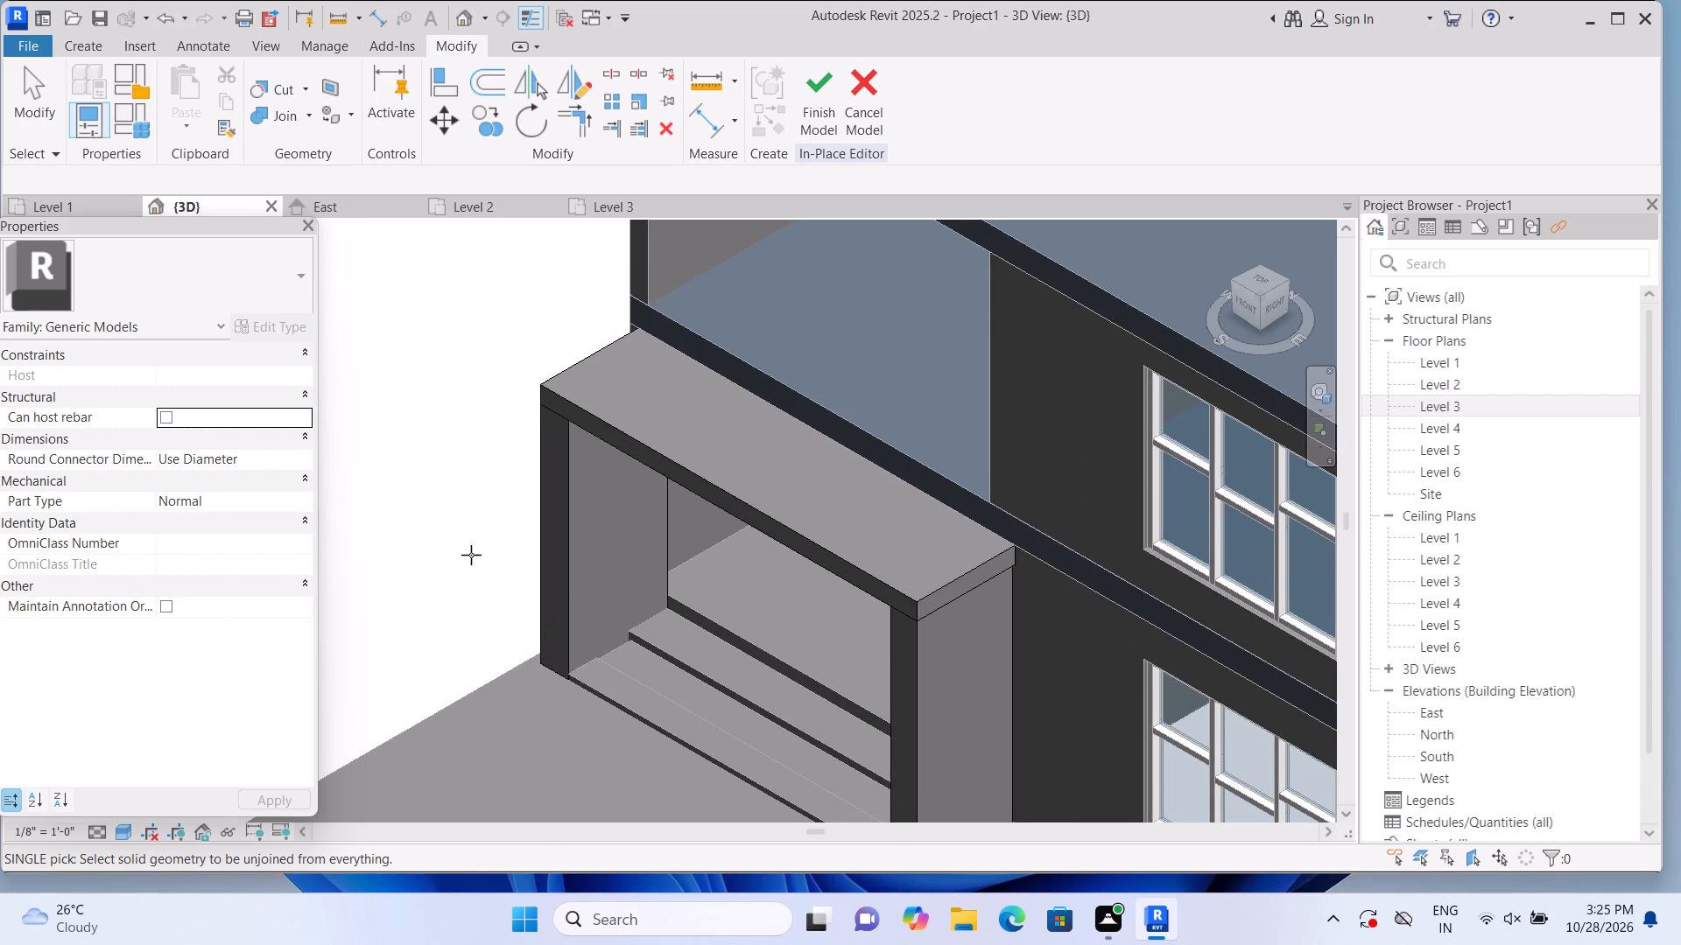
{"action": "scroll", "coordinate": [446, 521], "scroll_direction": "up", "scroll_amount": 2}
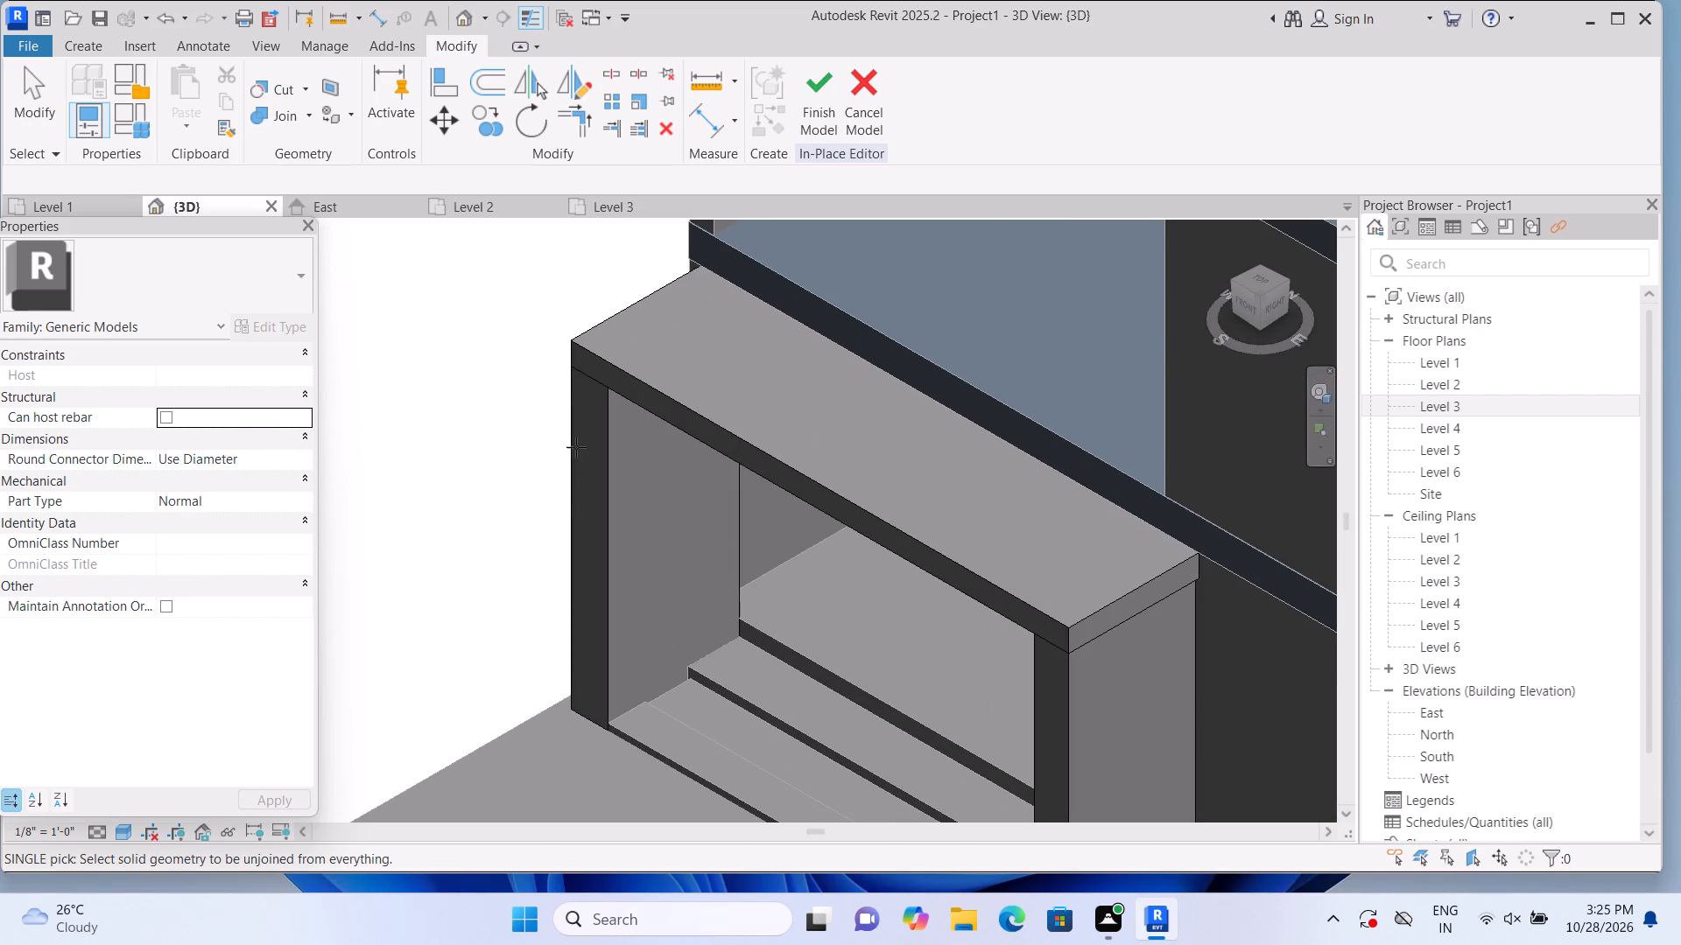
{"action": "key", "text": "Escape"}
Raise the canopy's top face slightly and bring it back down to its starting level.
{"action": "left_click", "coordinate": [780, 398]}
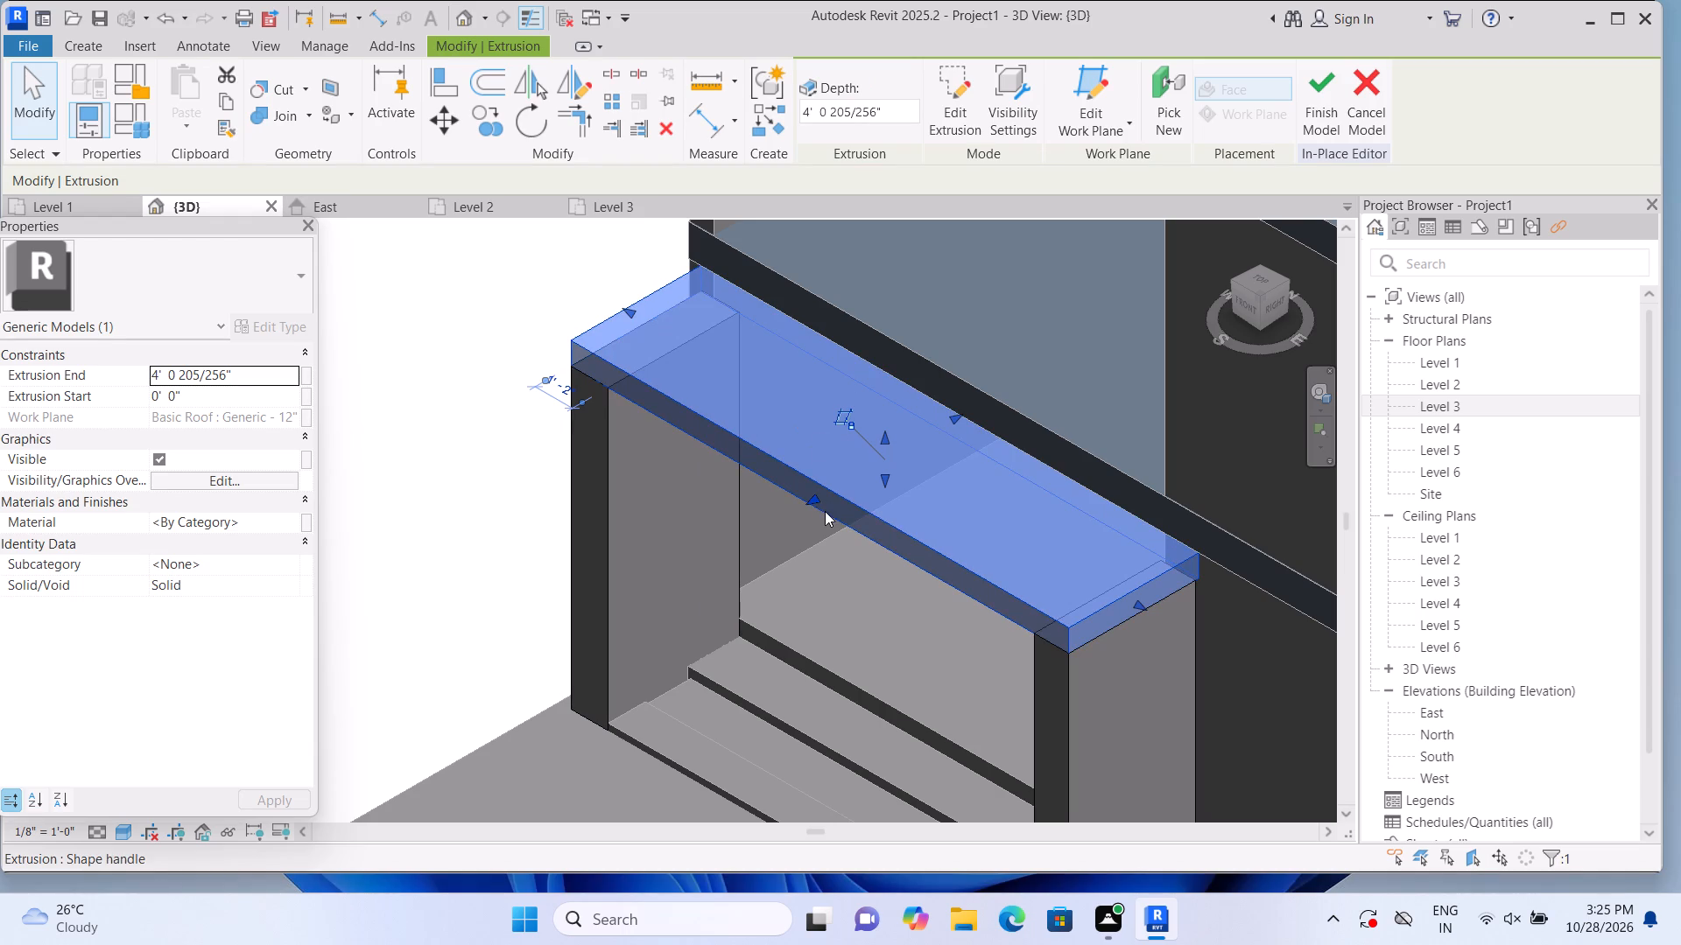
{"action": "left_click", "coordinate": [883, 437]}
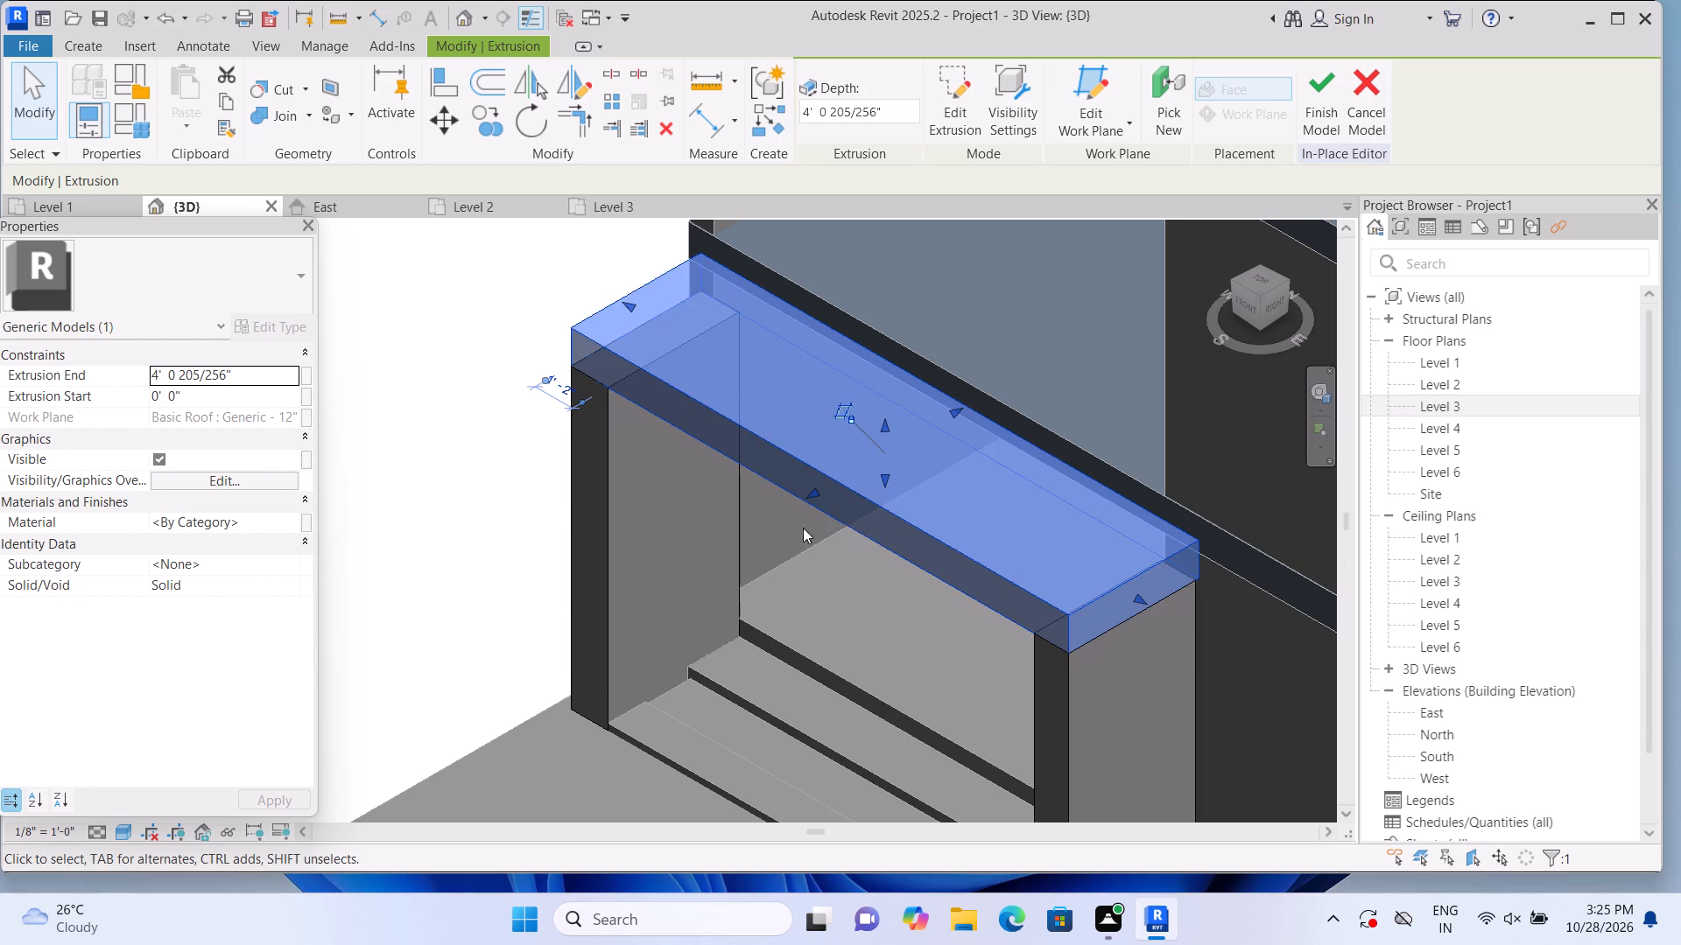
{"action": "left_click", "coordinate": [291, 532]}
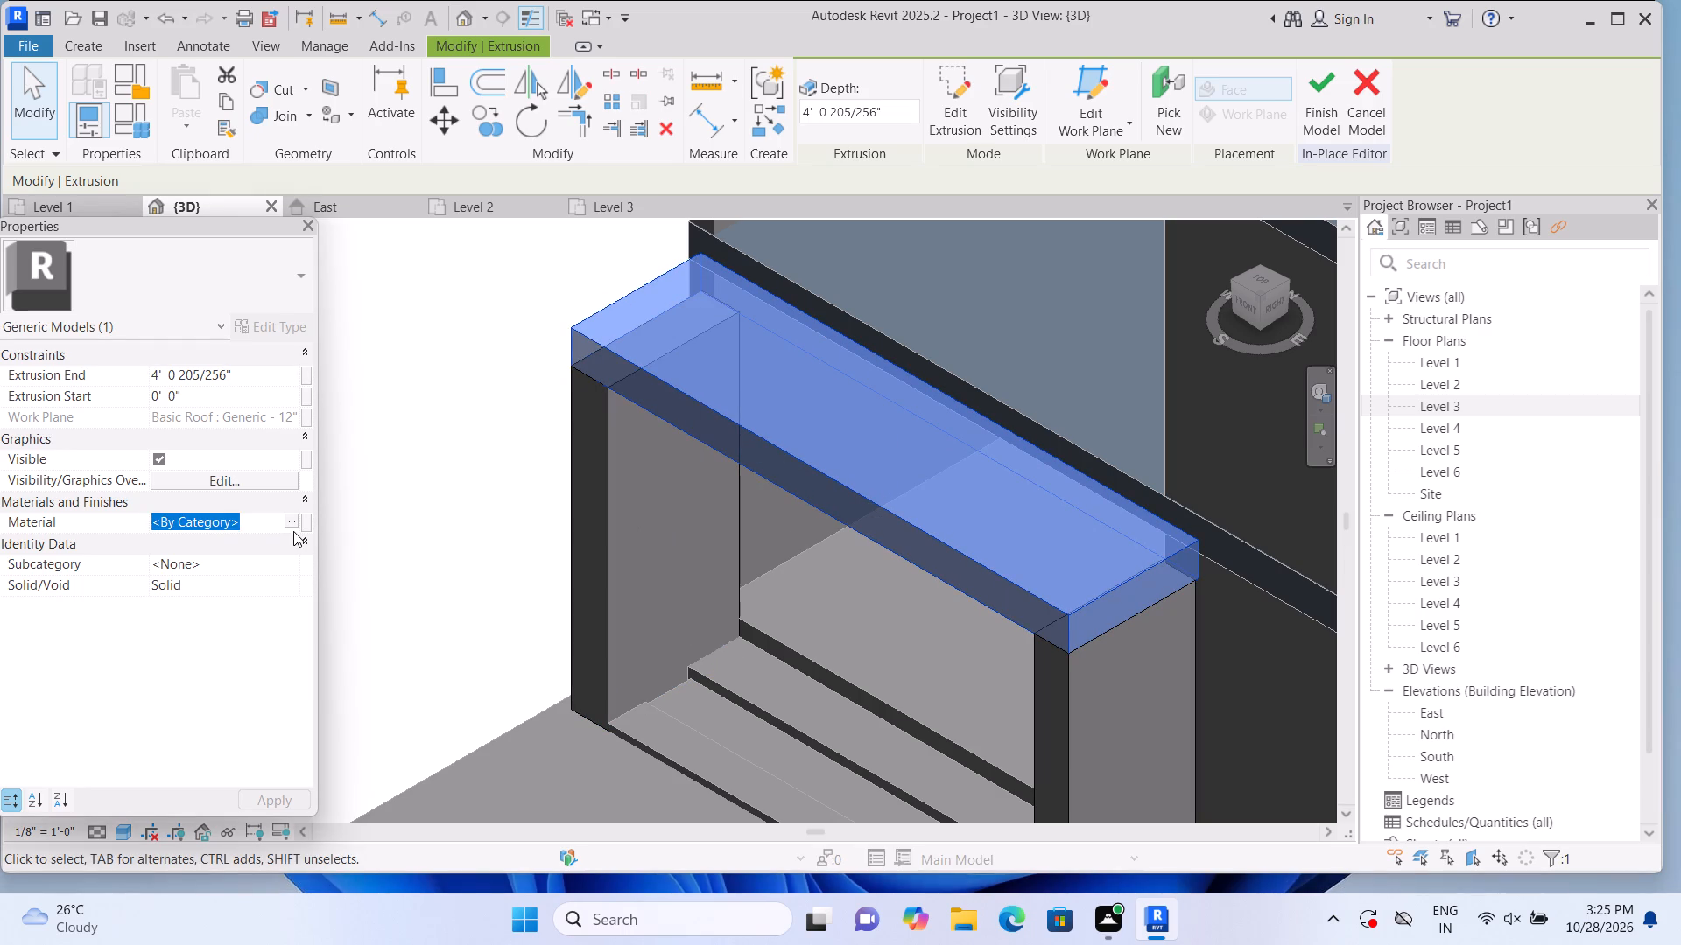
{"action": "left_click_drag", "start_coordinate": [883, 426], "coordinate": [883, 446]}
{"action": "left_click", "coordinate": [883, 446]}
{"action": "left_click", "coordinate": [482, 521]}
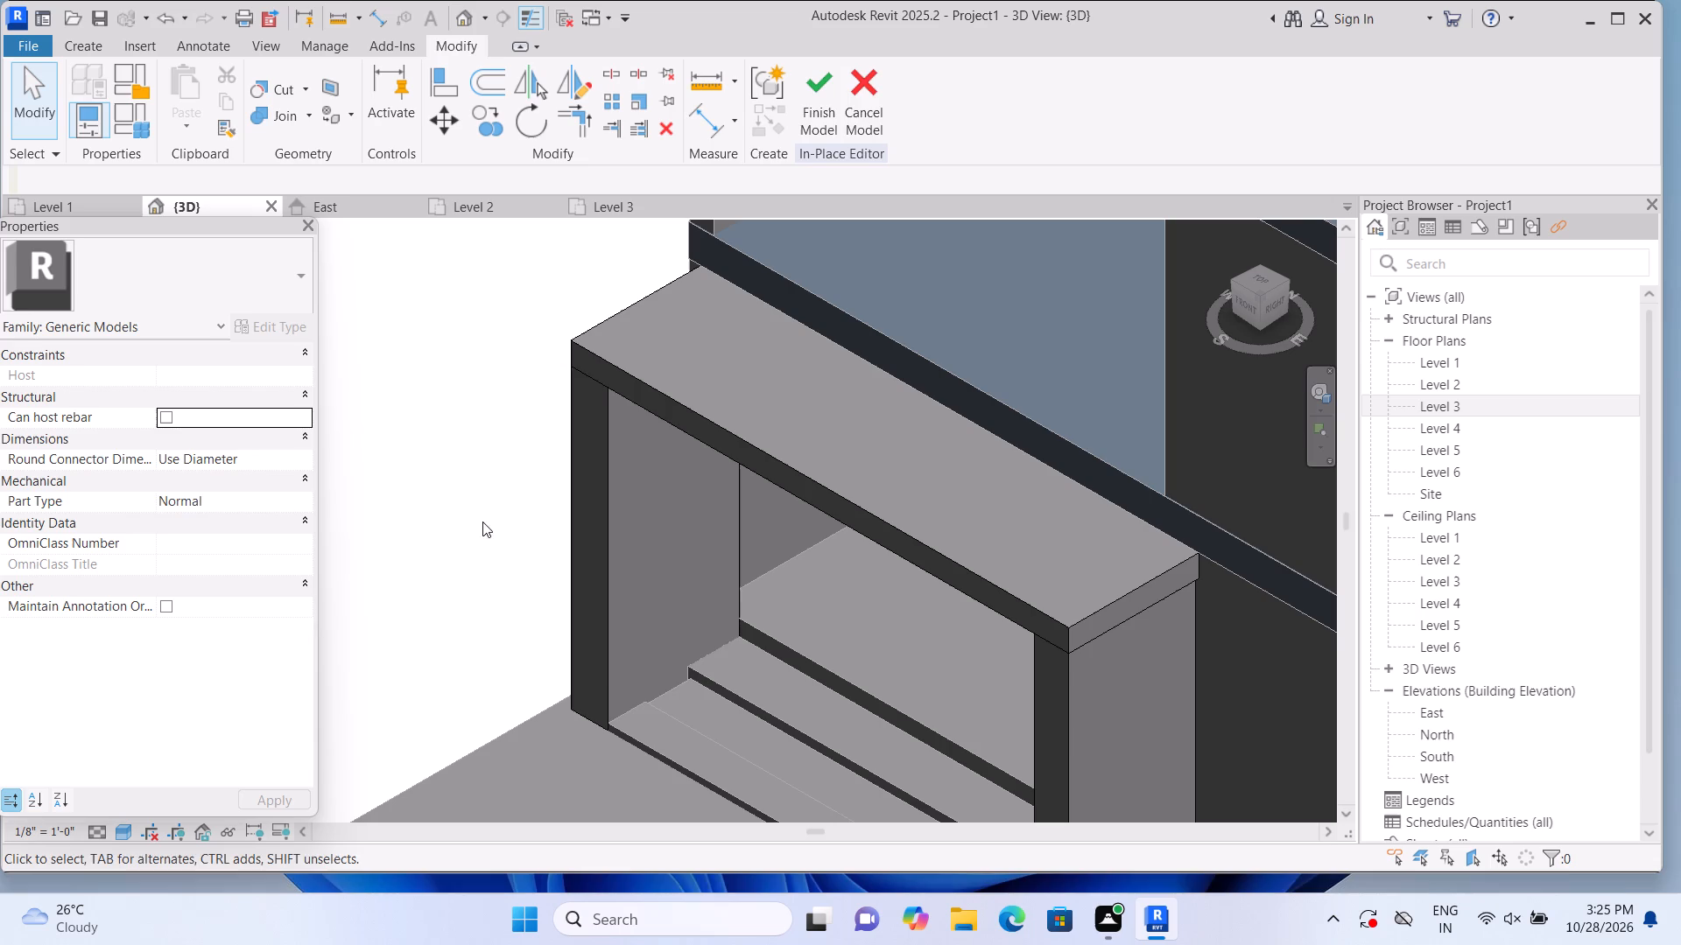
Lower the corner side wall's top below the canopy to an extrusion depth of about 8' 9 7/16".
{"action": "left_click", "coordinate": [583, 508]}
{"action": "left_click_drag", "start_coordinate": [653, 328], "coordinate": [649, 353]}
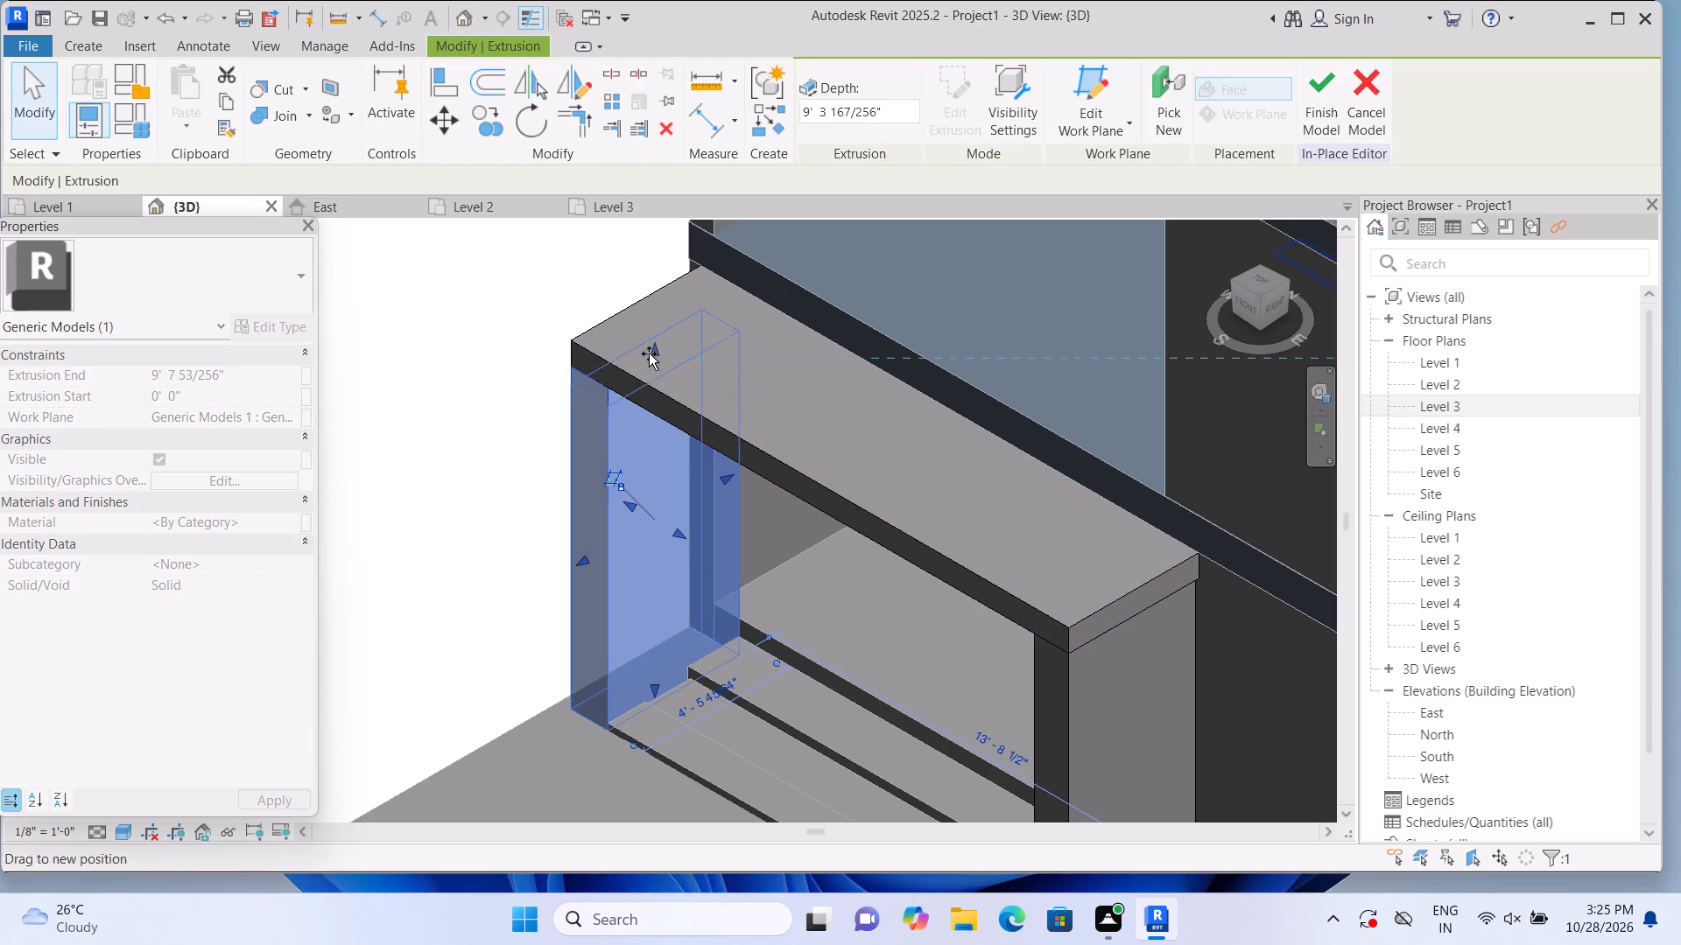
{"action": "left_click_drag", "start_coordinate": [649, 353], "coordinate": [649, 361]}
{"action": "left_click", "coordinate": [649, 361]}
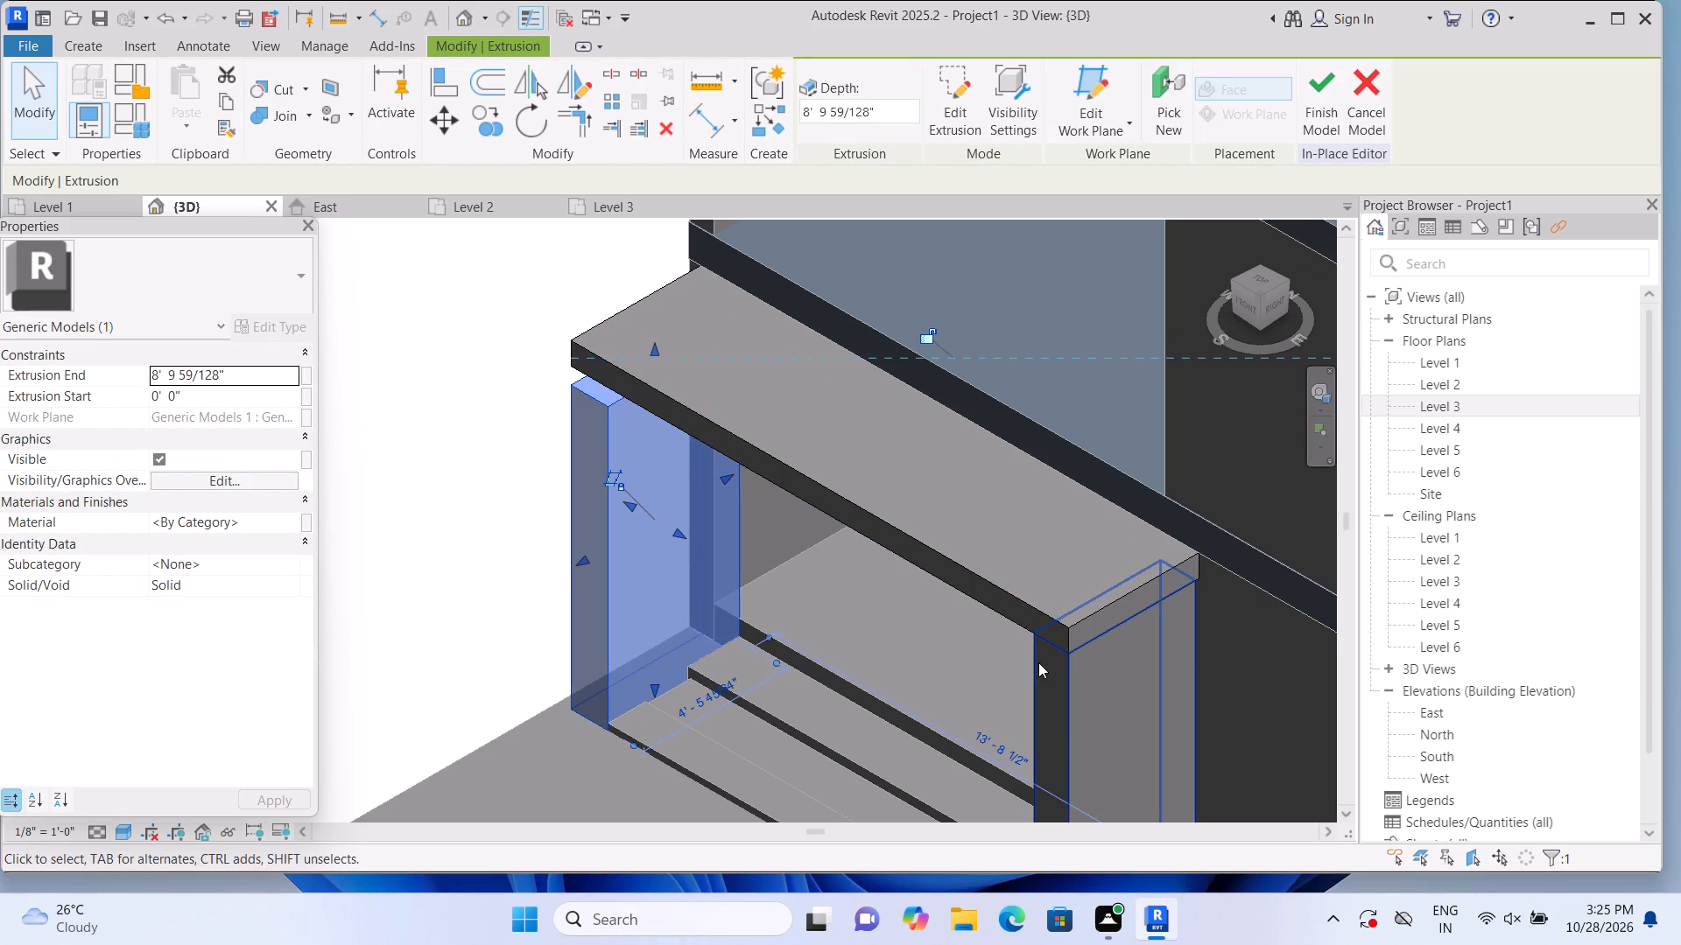
Lower the door-side wall's top below the canopy to an extrusion depth of about 8' 9".
{"action": "left_click", "coordinate": [1042, 666]}
{"action": "left_click_drag", "start_coordinate": [1115, 598], "coordinate": [1115, 622]}
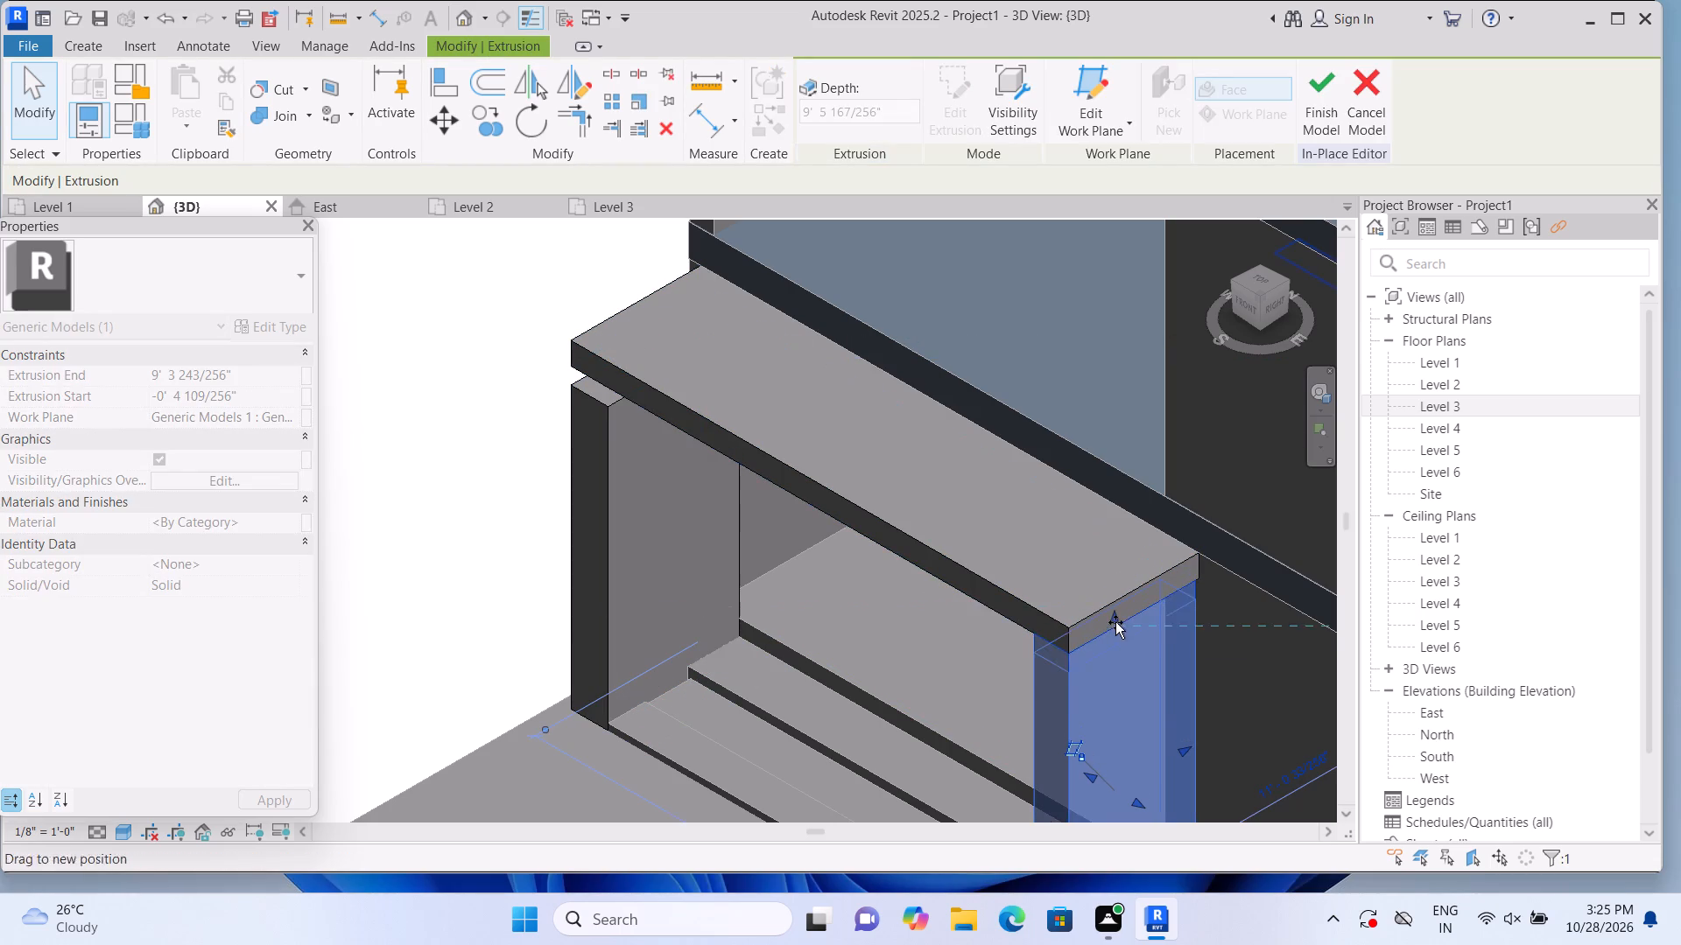
{"action": "left_click_drag", "start_coordinate": [1115, 622], "coordinate": [1115, 635]}
{"action": "left_click", "coordinate": [1115, 635]}
Thicken the canopy by pulling its underside down to the corner side wall's lowered top.
{"action": "left_click", "coordinate": [742, 423]}
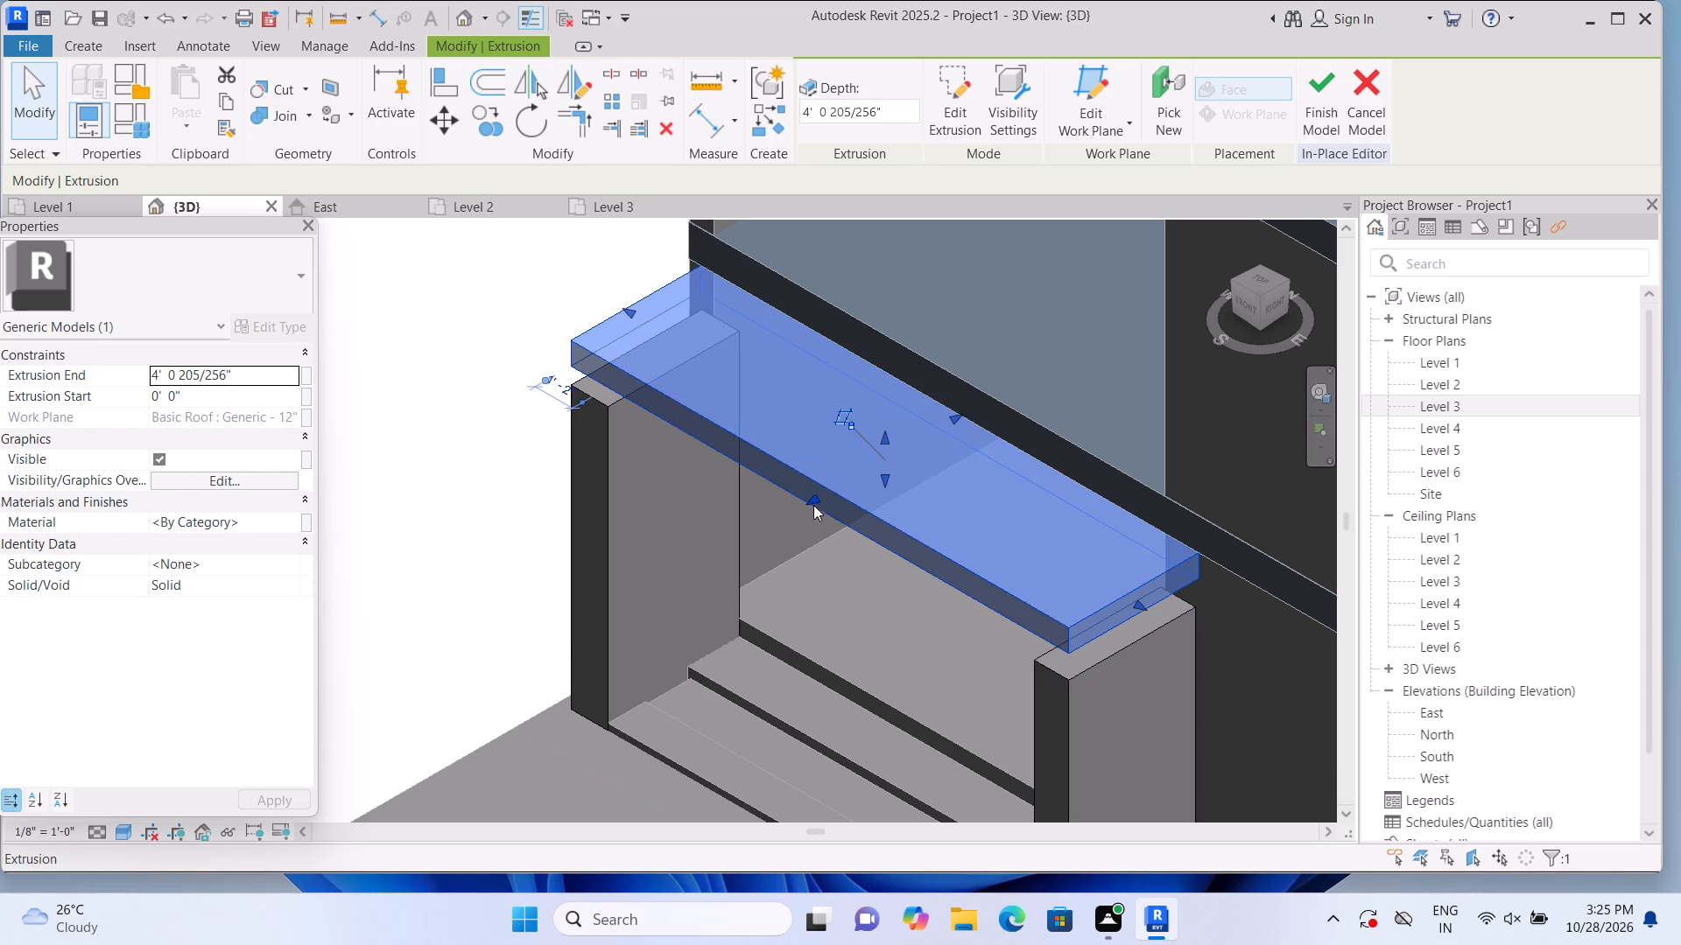
{"action": "left_click_drag", "start_coordinate": [884, 474], "coordinate": [883, 492]}
{"action": "left_click", "coordinate": [881, 492]}
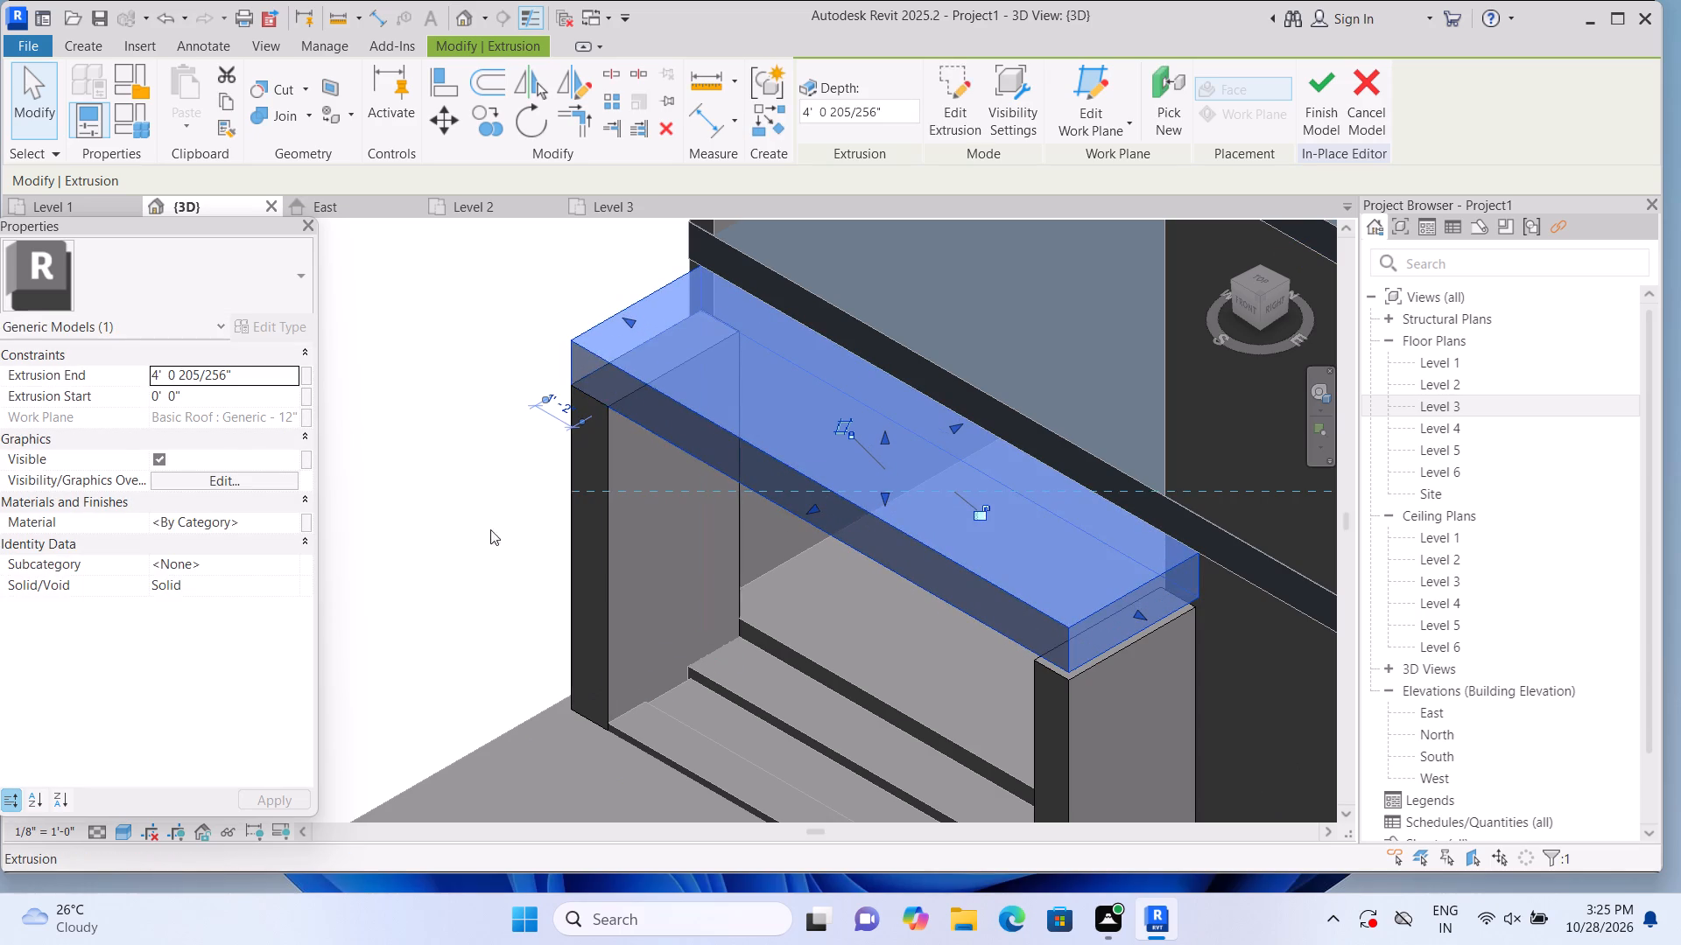
{"action": "left_click", "coordinate": [464, 521]}
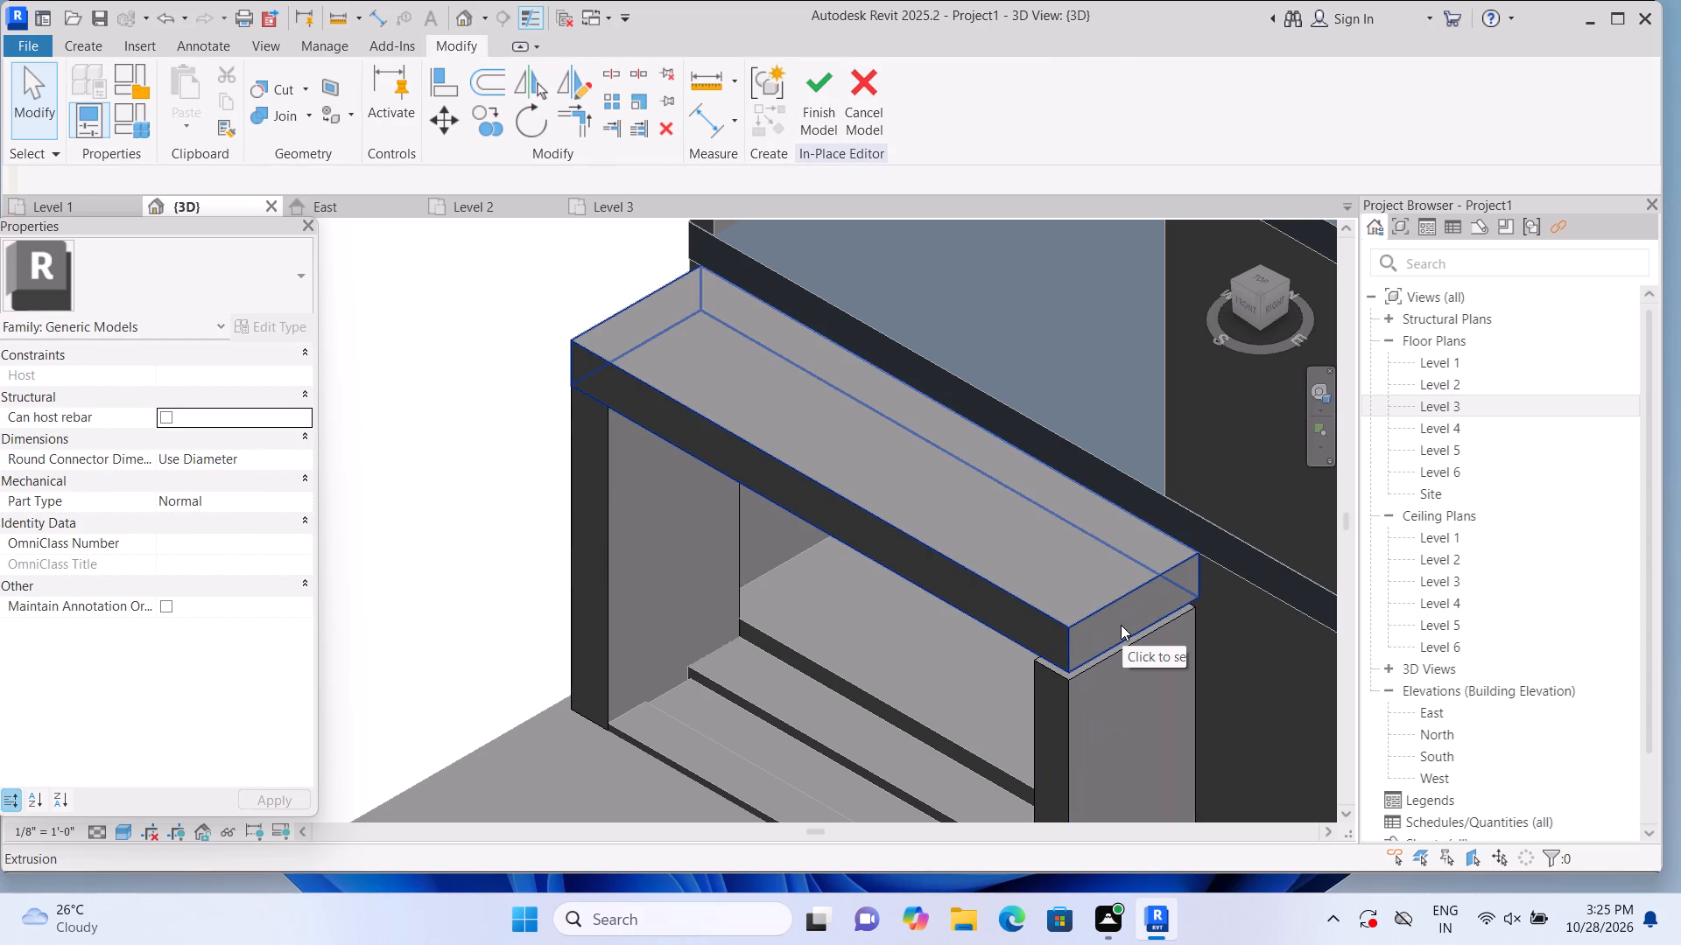
Raise the door-side wall's top to meet the canopy's underside, at an extrusion depth of about 8' 11 7/16".
{"action": "left_click", "coordinate": [1109, 702]}
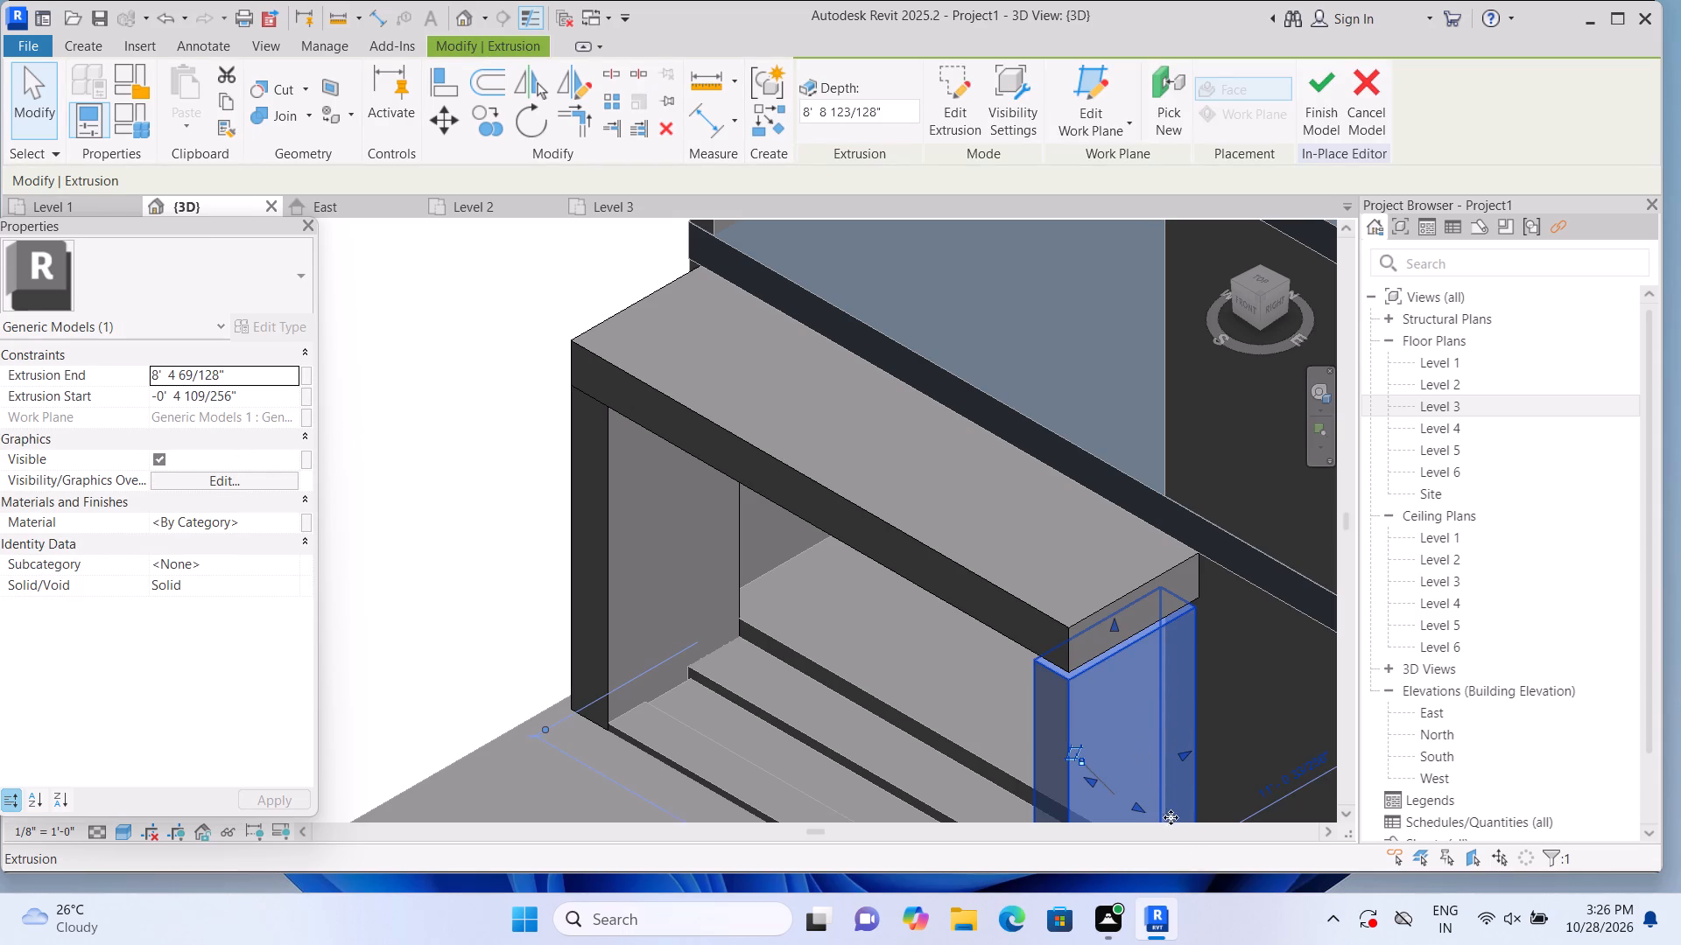
{"action": "left_click", "coordinate": [1111, 622]}
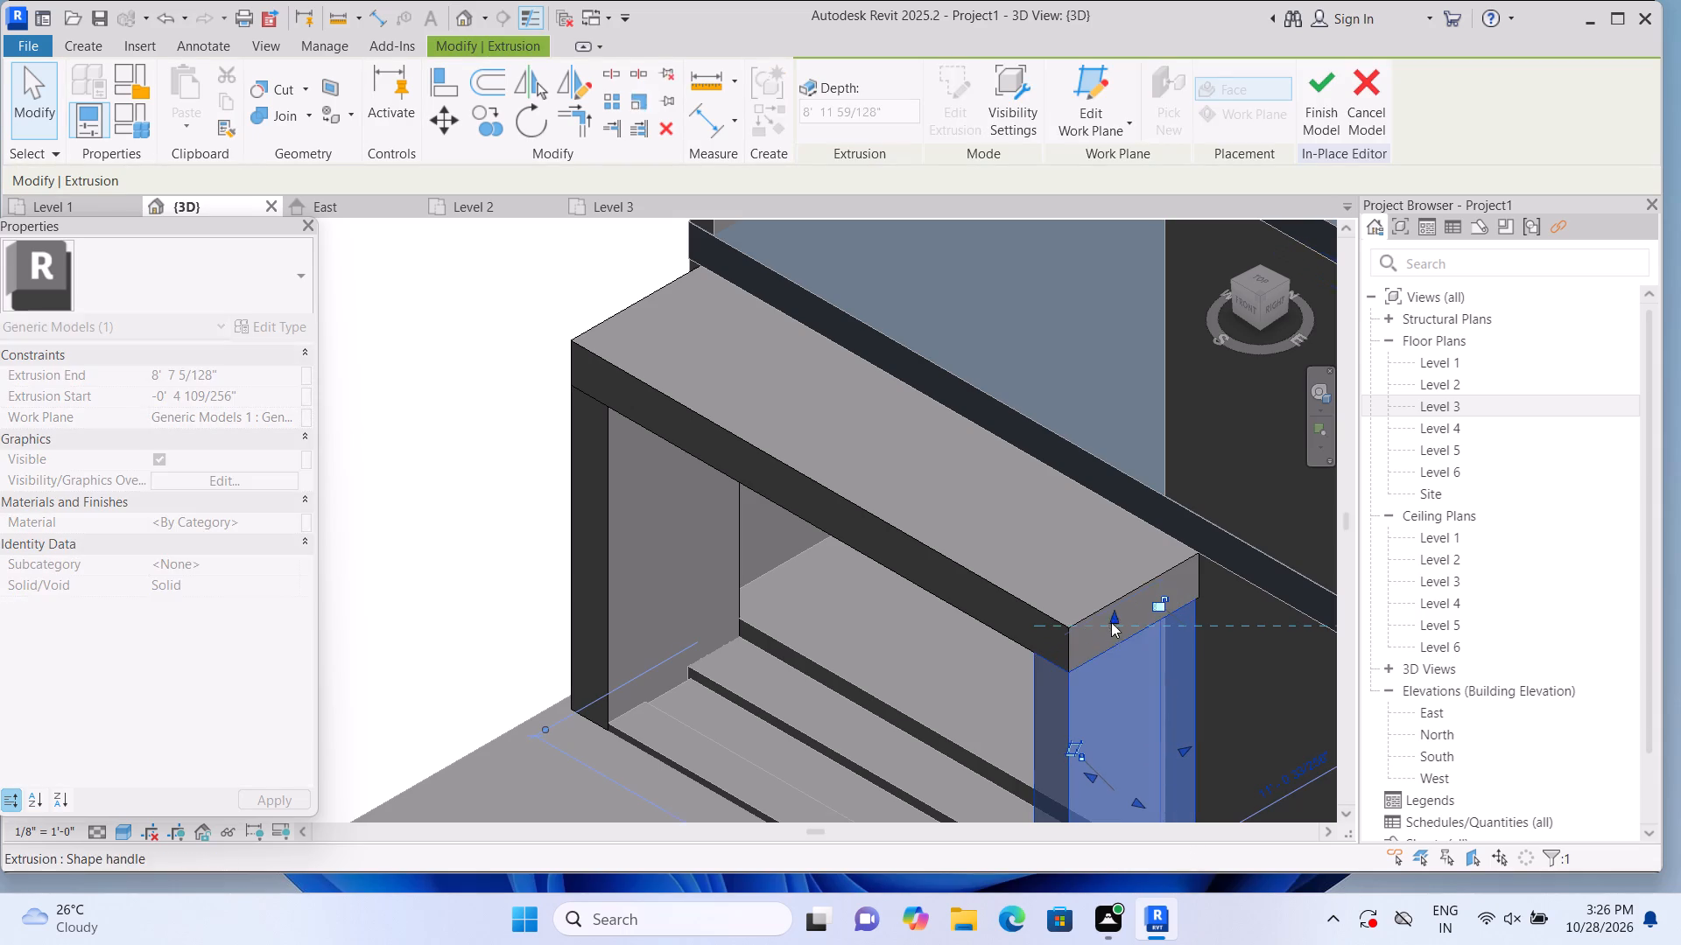
{"action": "left_click", "coordinate": [524, 568]}
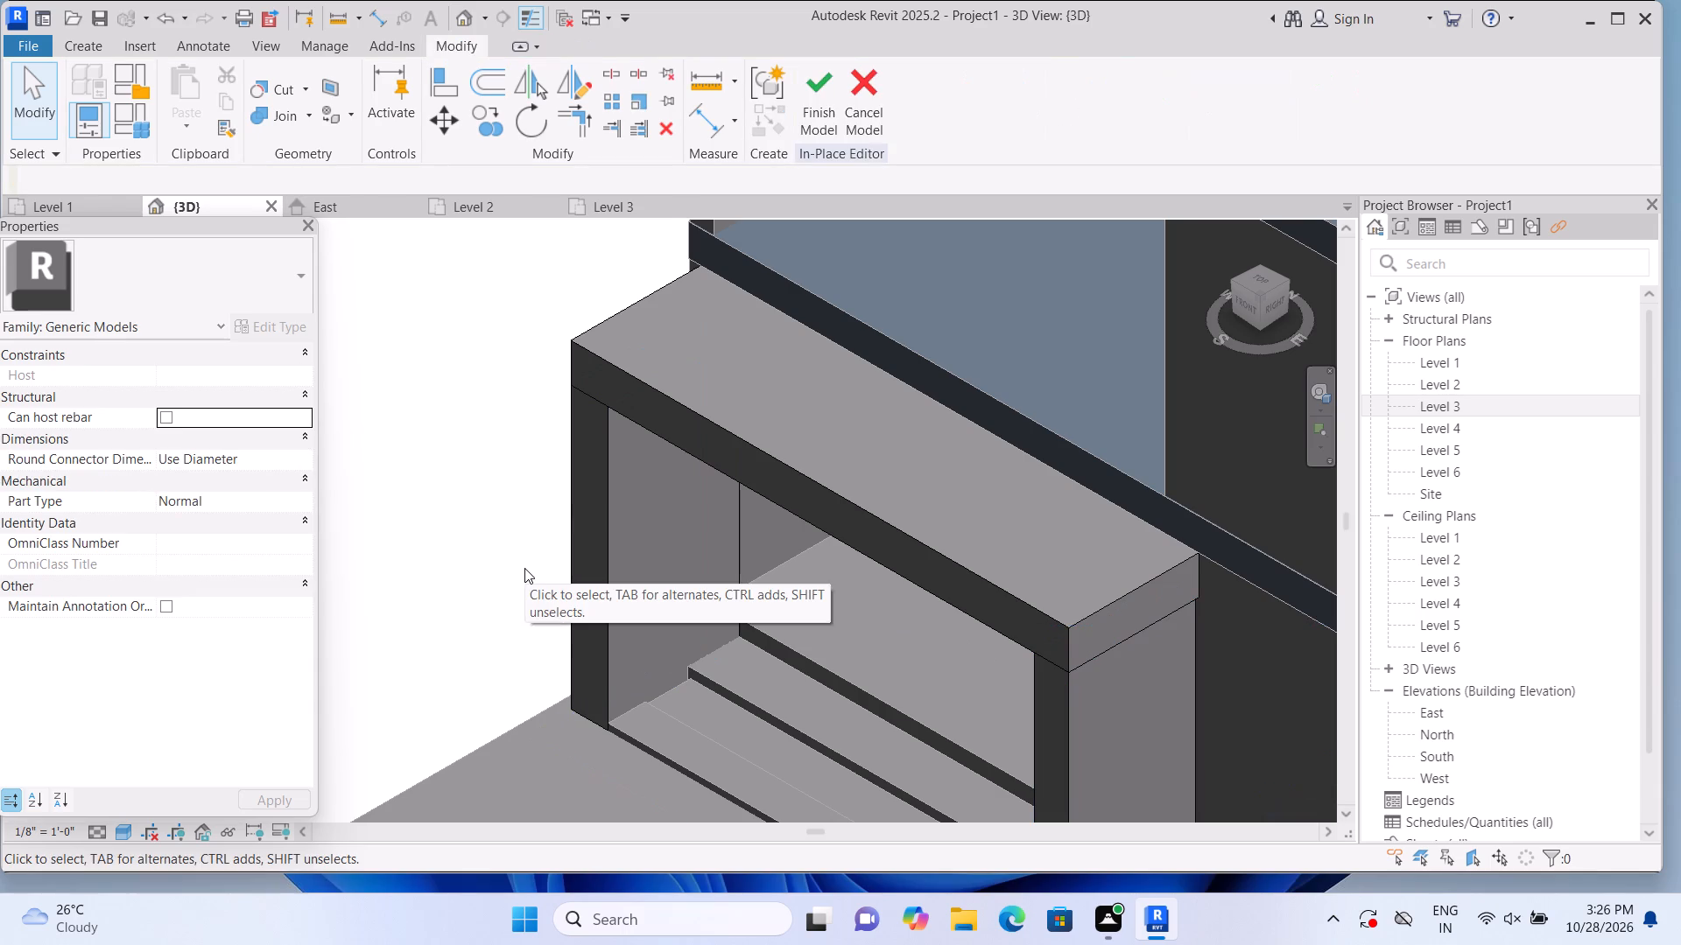
Pull the canopy's front face out beyond the side walls to an extrusion depth of about 5' 9 3/16".
{"action": "scroll", "coordinate": [485, 481], "scroll_direction": "up", "scroll_amount": 1}
{"action": "scroll", "coordinate": [490, 487], "scroll_direction": "down", "scroll_amount": 1}
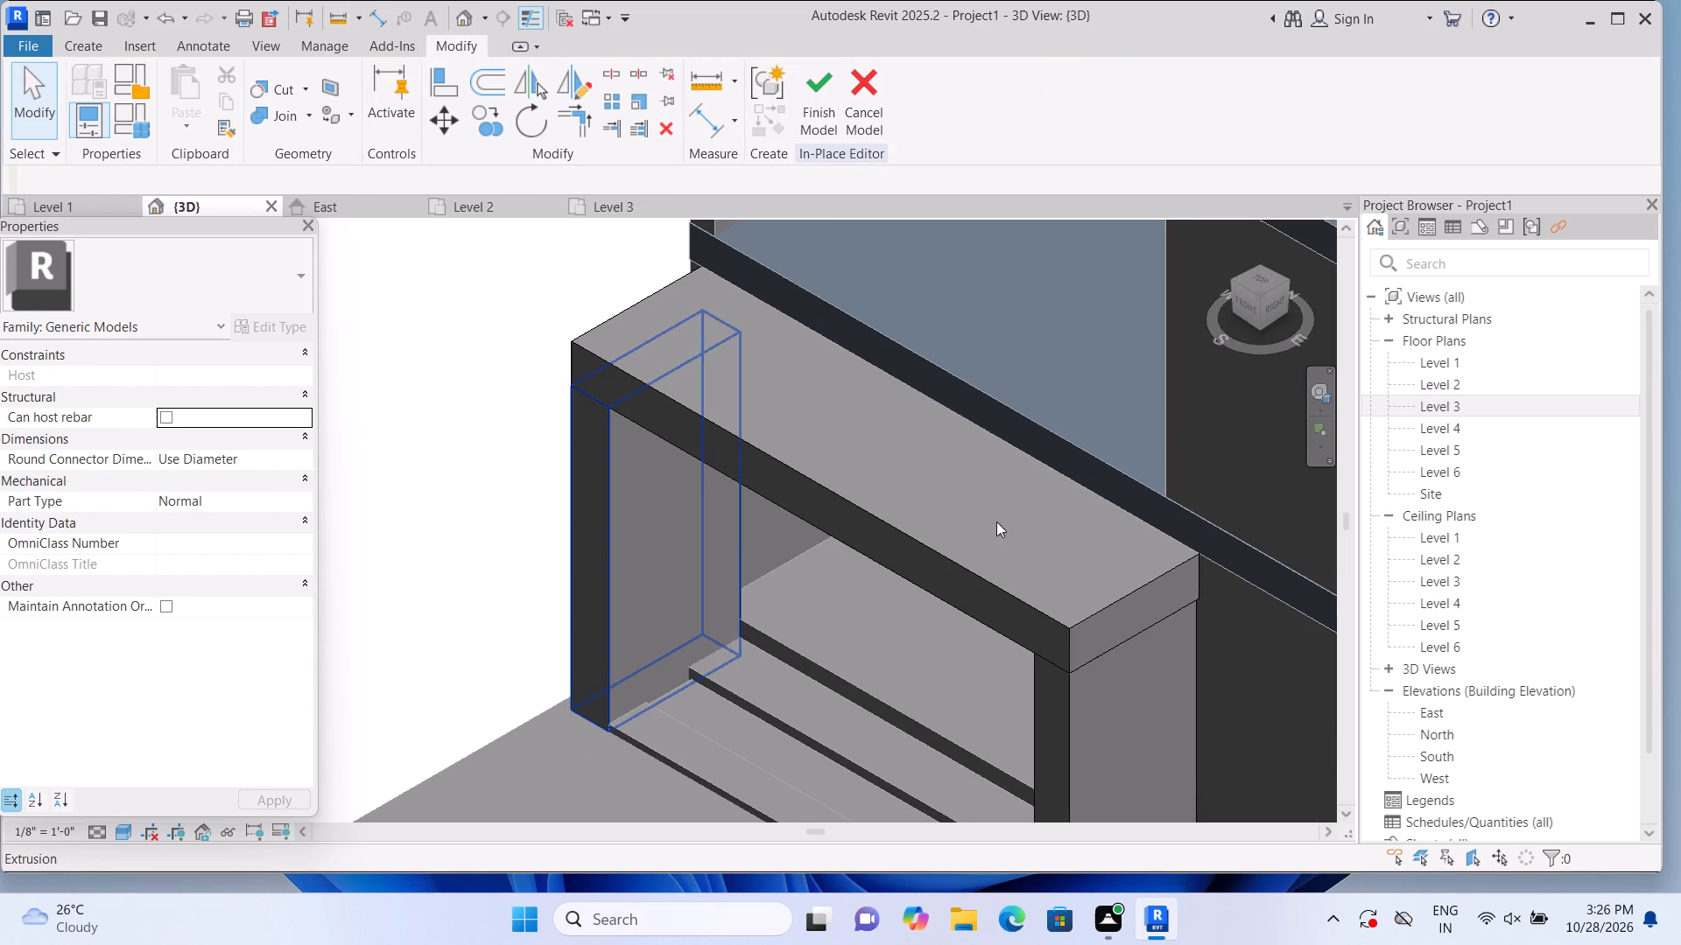
{"action": "left_click", "coordinate": [982, 525]}
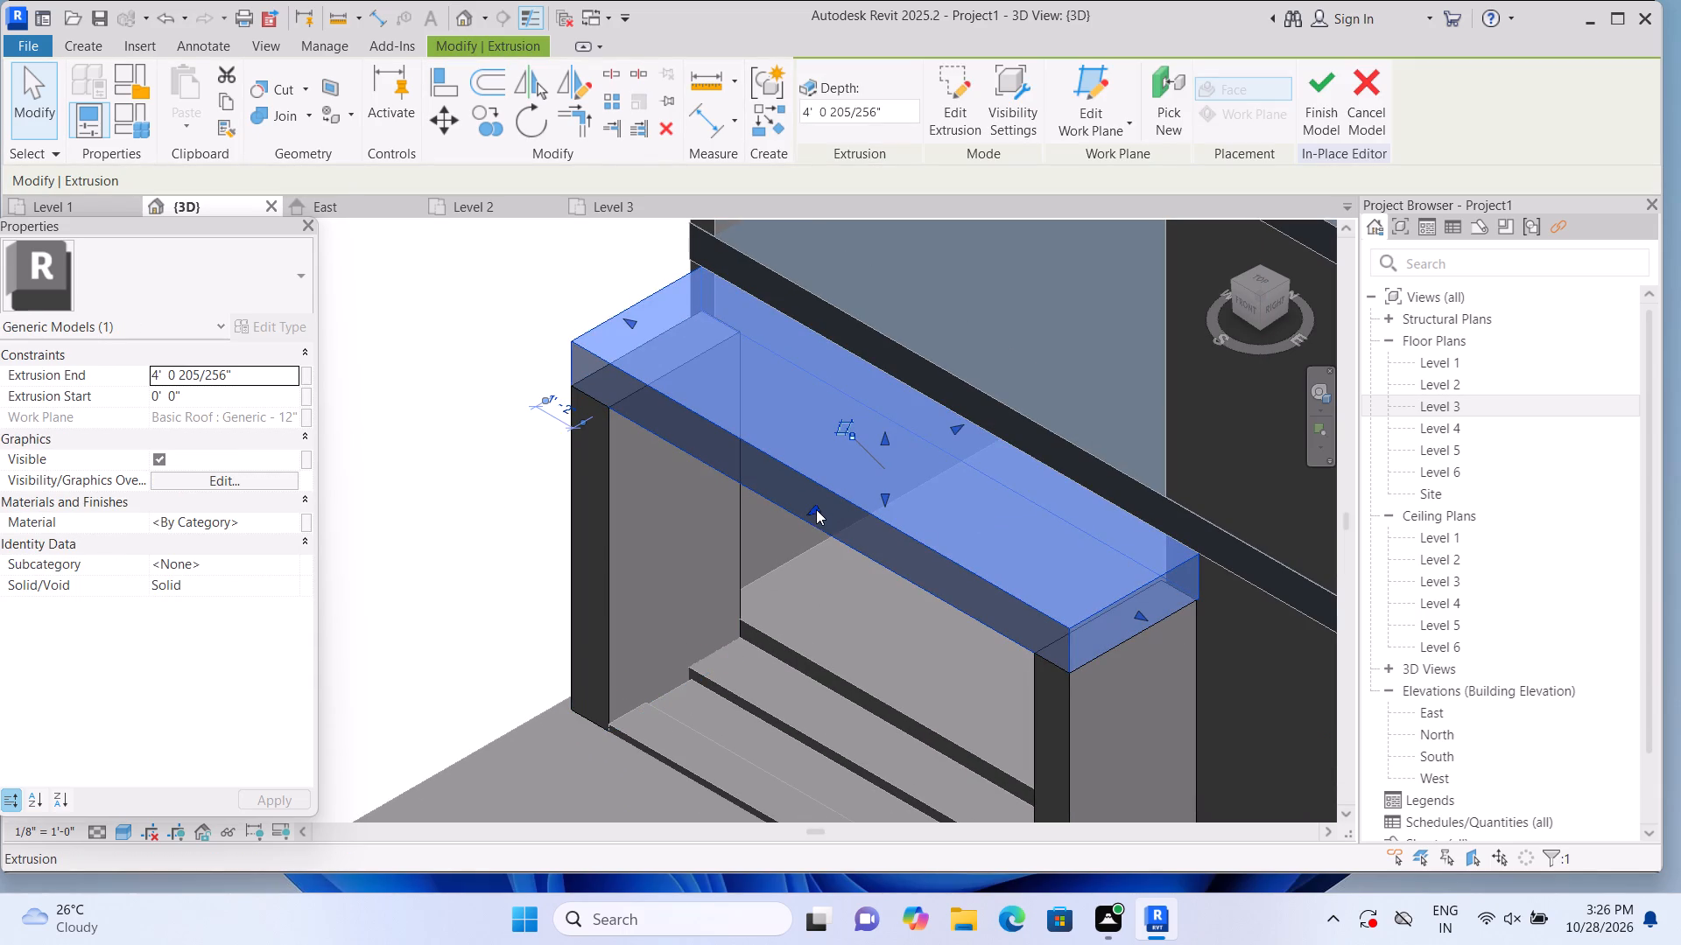
{"action": "left_click_drag", "start_coordinate": [816, 508], "coordinate": [792, 524]}
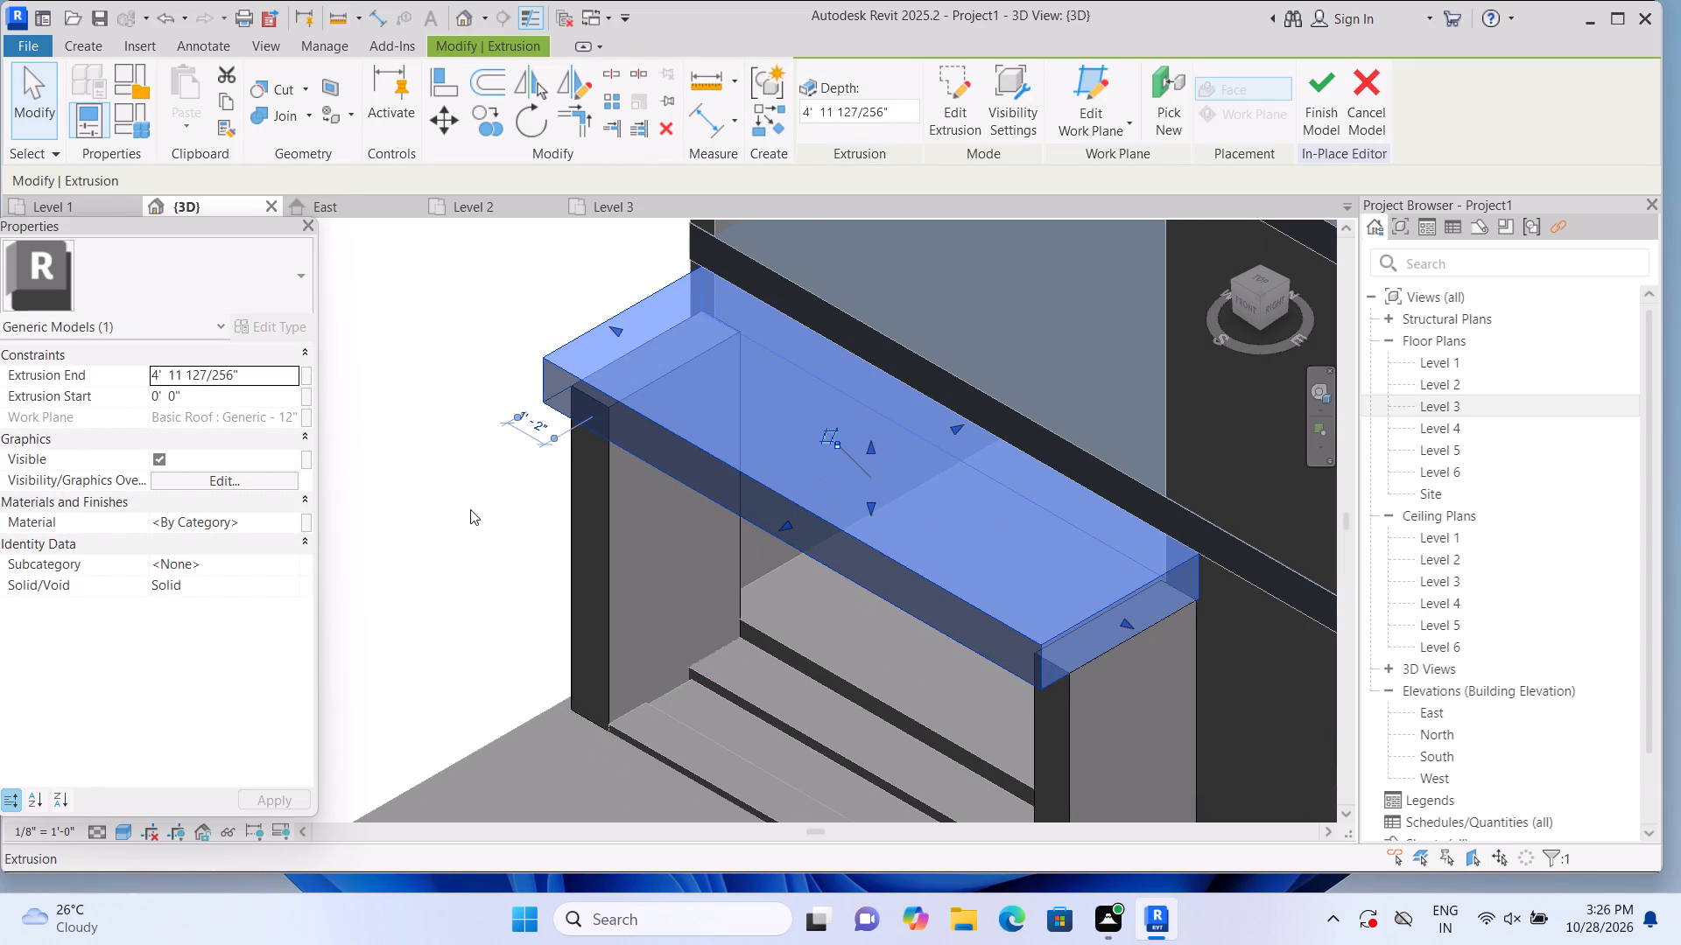
{"action": "left_click", "coordinate": [480, 502]}
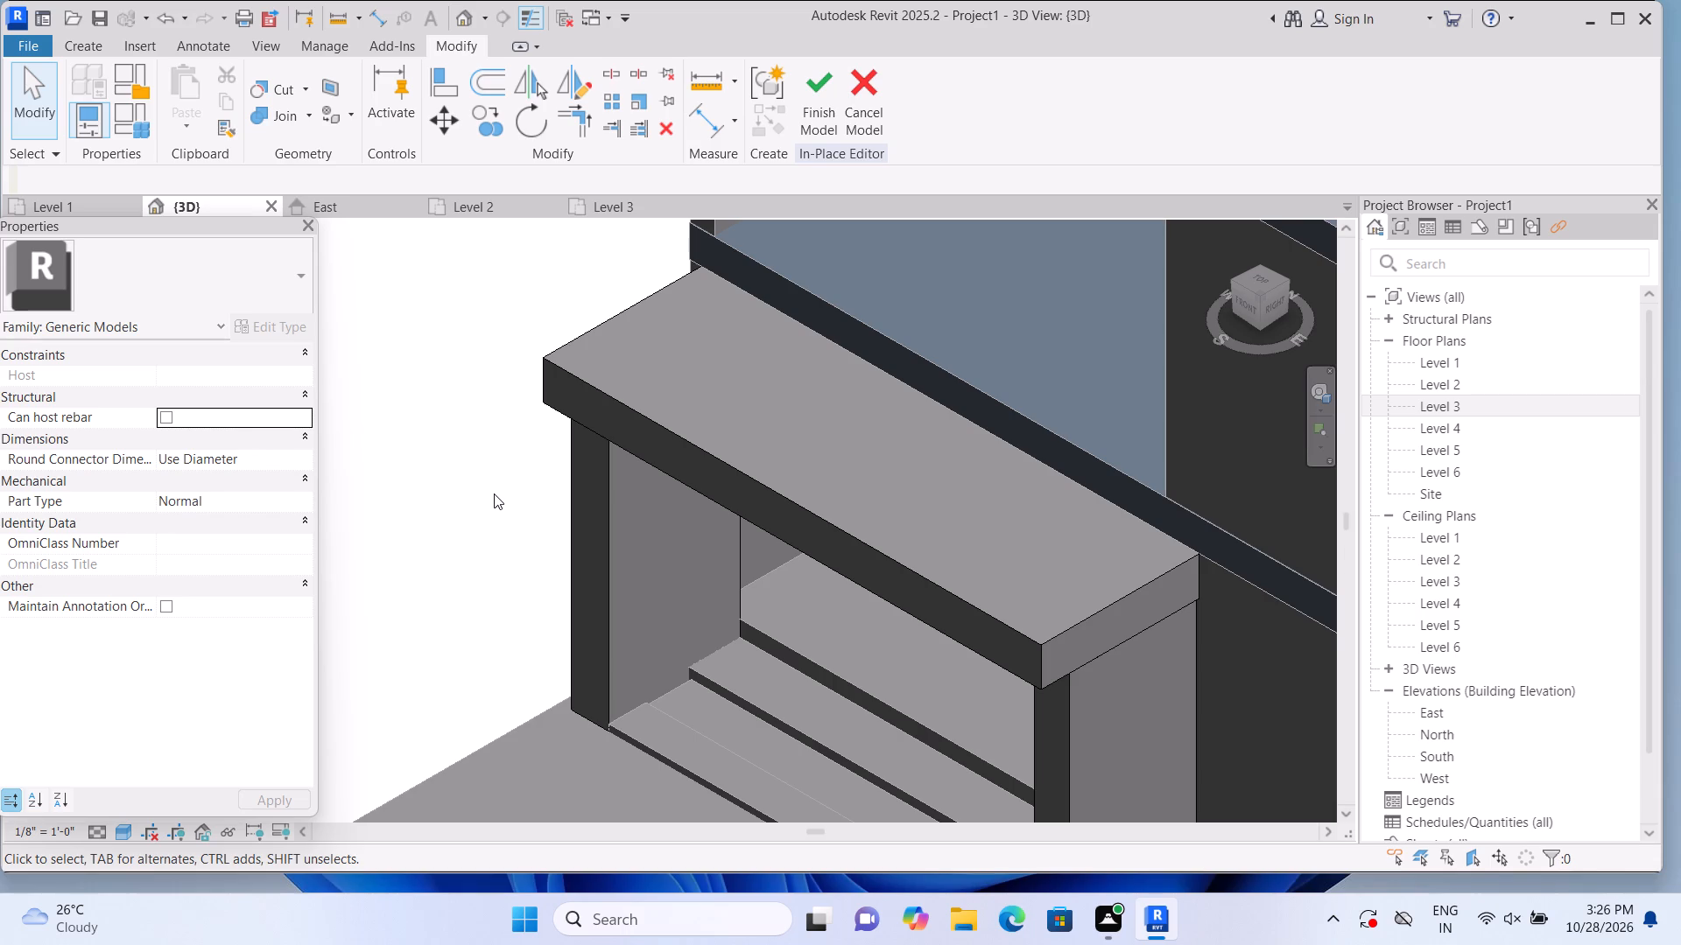
{"action": "left_click", "coordinate": [826, 535]}
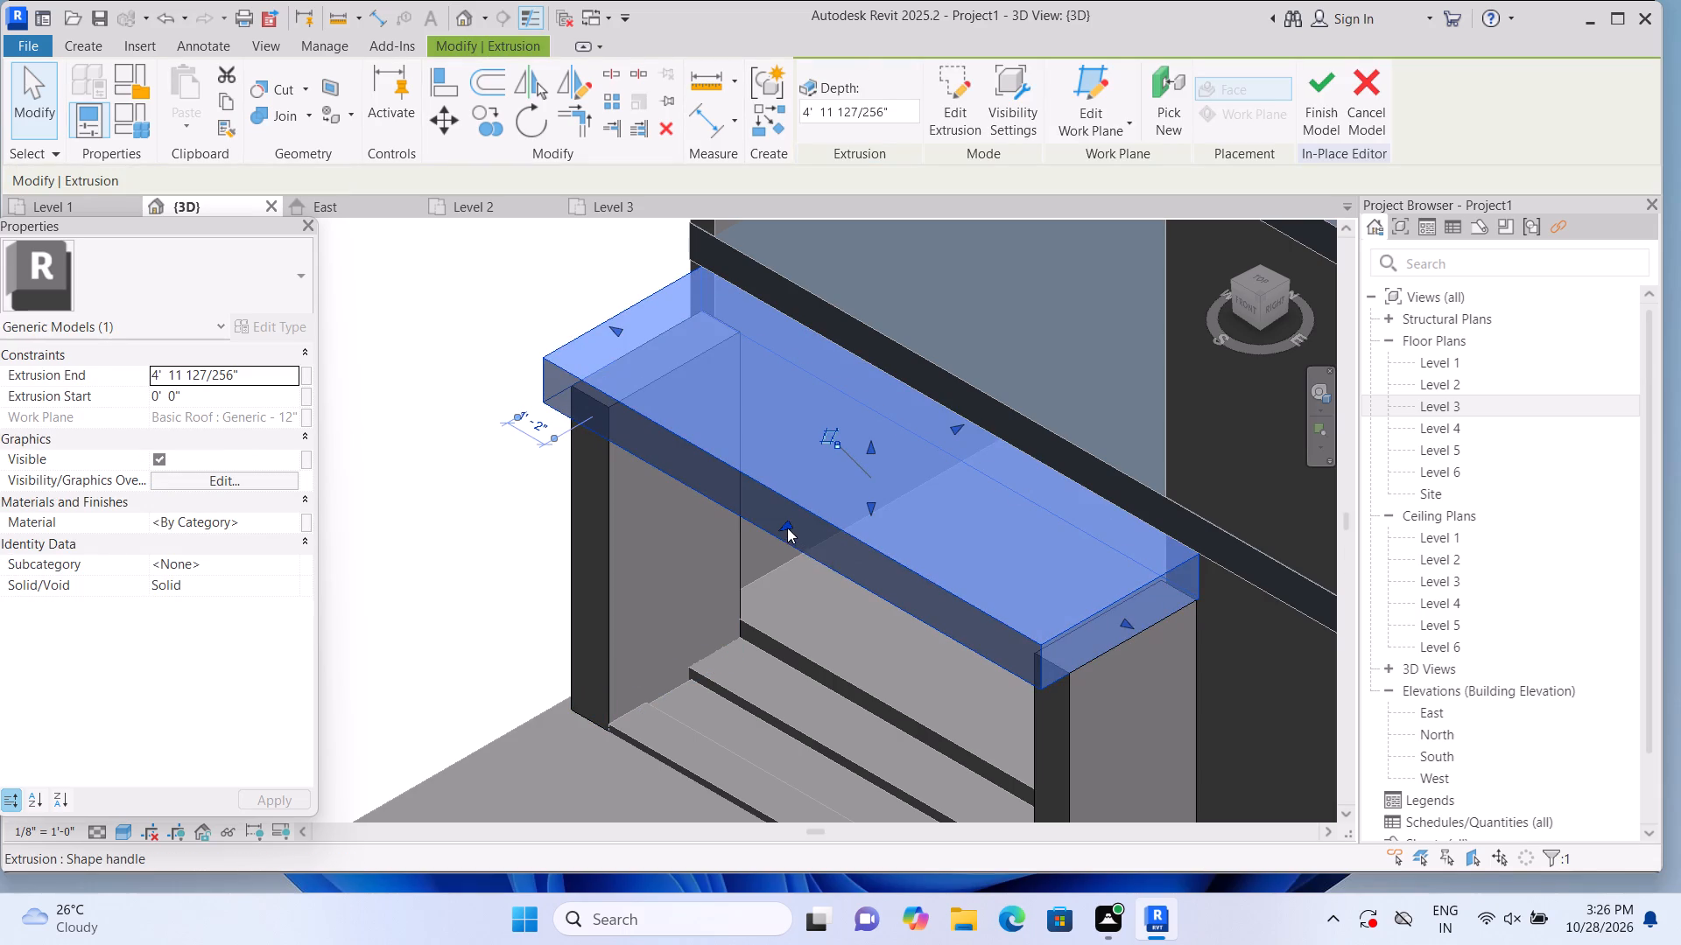
{"action": "left_click_drag", "start_coordinate": [787, 525], "coordinate": [763, 532]}
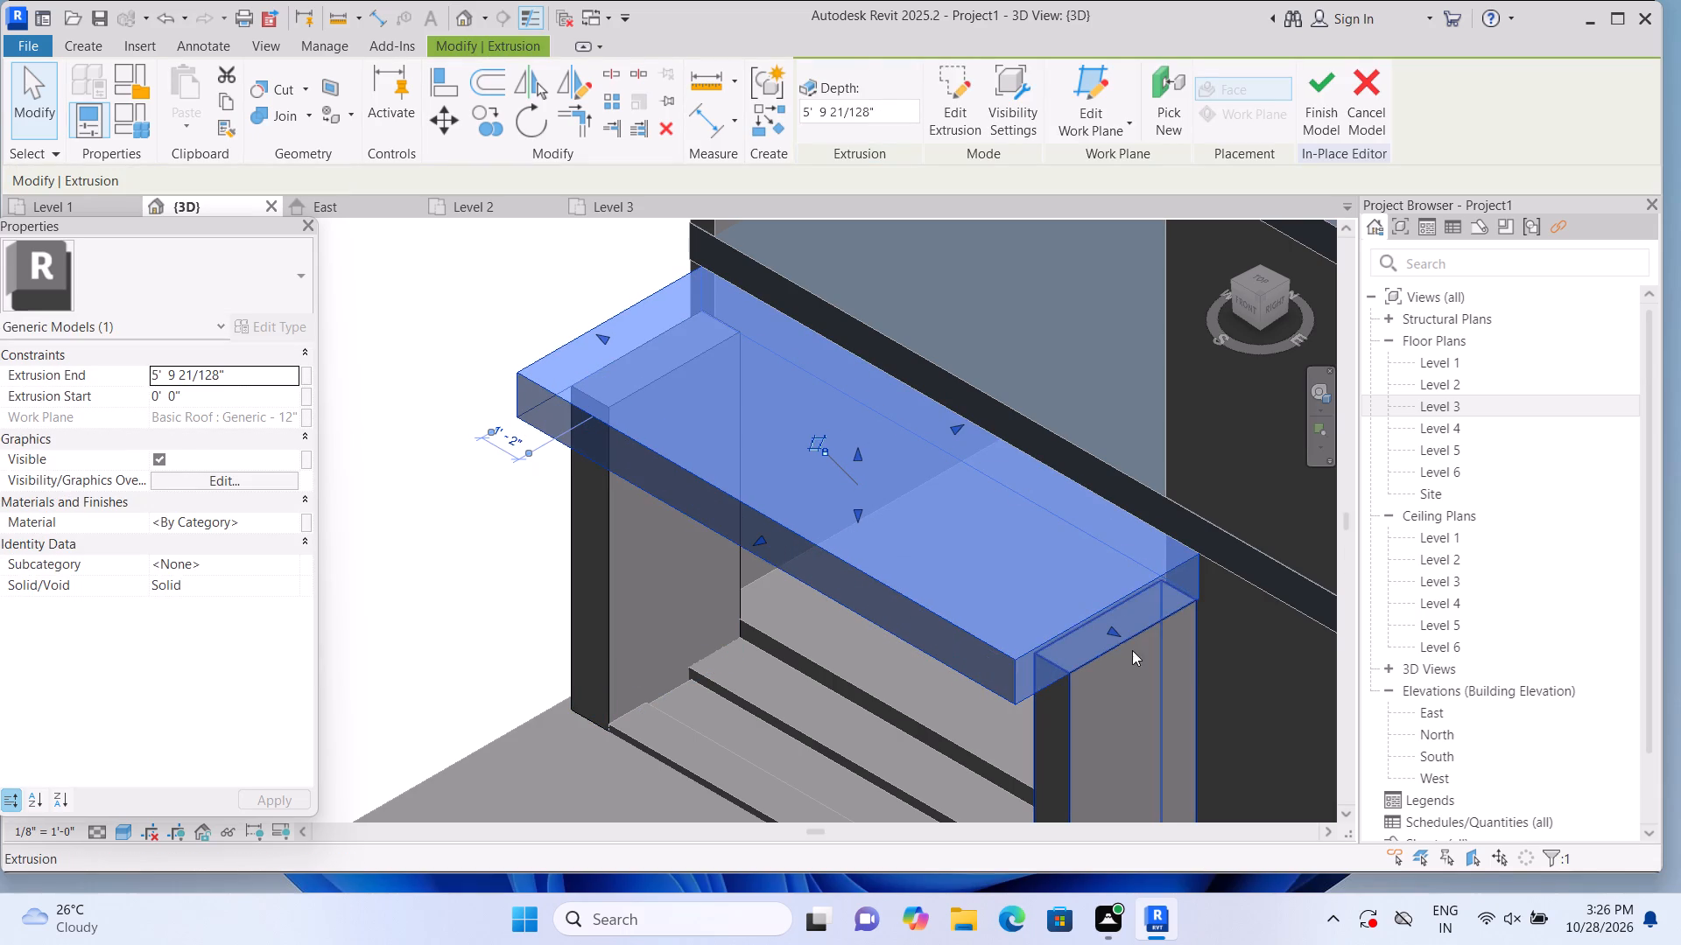
Stretch both ends of the canopy outward so that it overhangs the door-side and corner side walls.
{"action": "left_click_drag", "start_coordinate": [1111, 629], "coordinate": [1151, 662]}
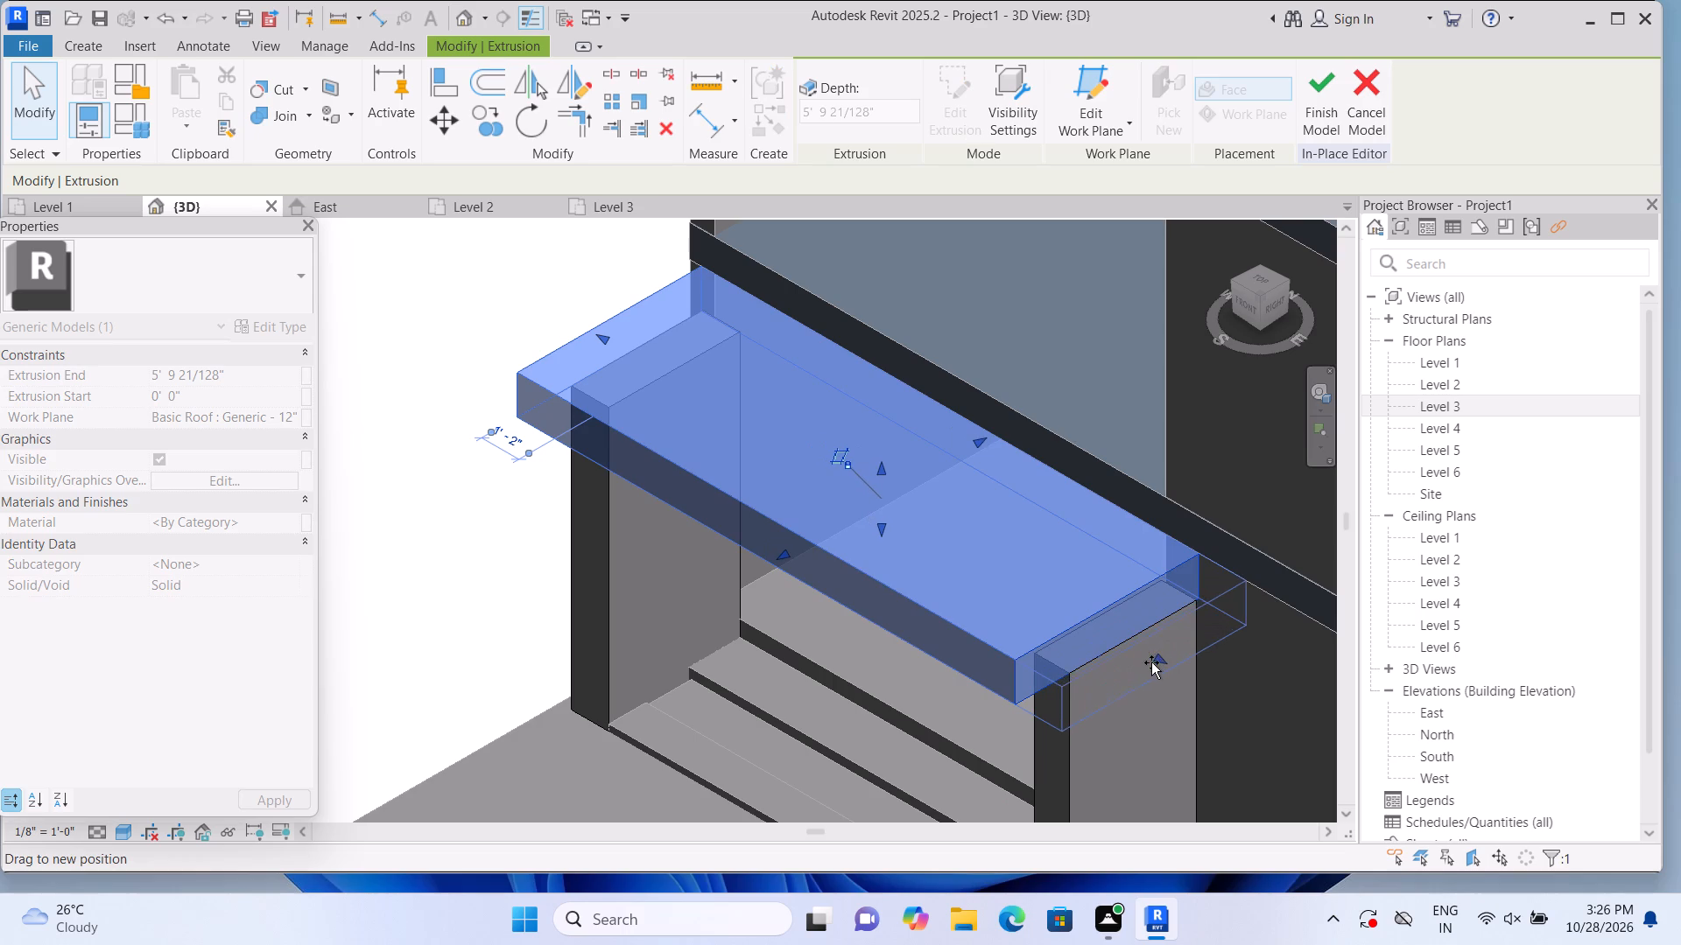
{"action": "left_click_drag", "start_coordinate": [1151, 662], "coordinate": [1153, 663]}
{"action": "left_click", "coordinate": [1153, 663]}
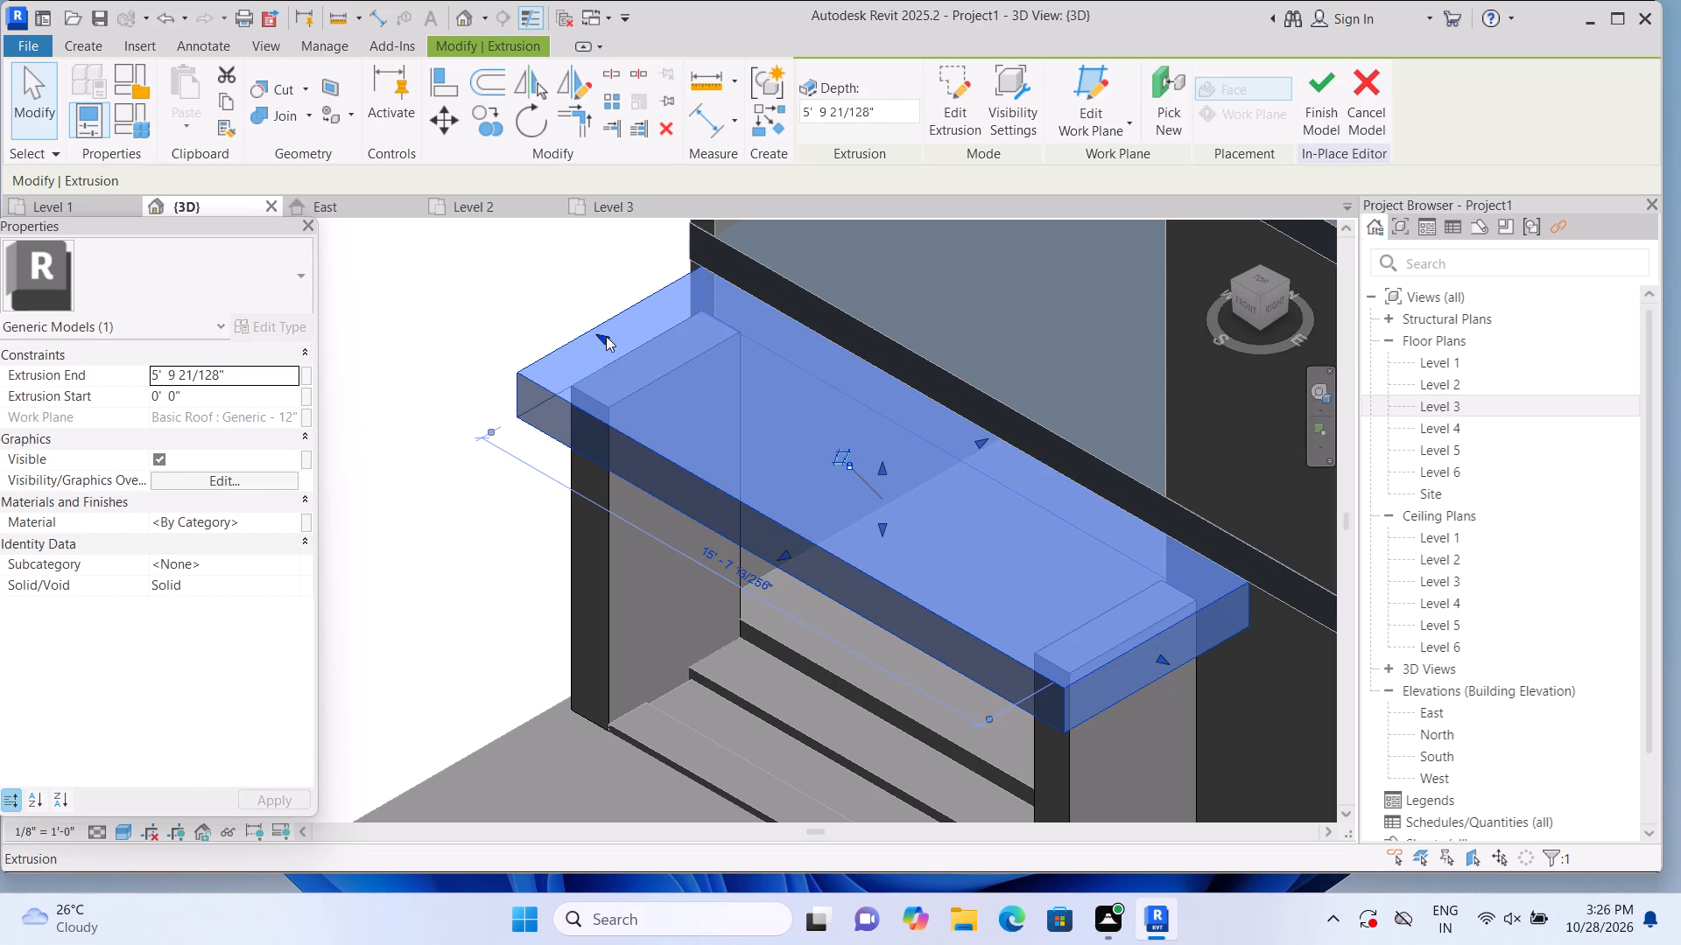
{"action": "left_click_drag", "start_coordinate": [604, 336], "coordinate": [594, 324]}
{"action": "left_click", "coordinate": [594, 324]}
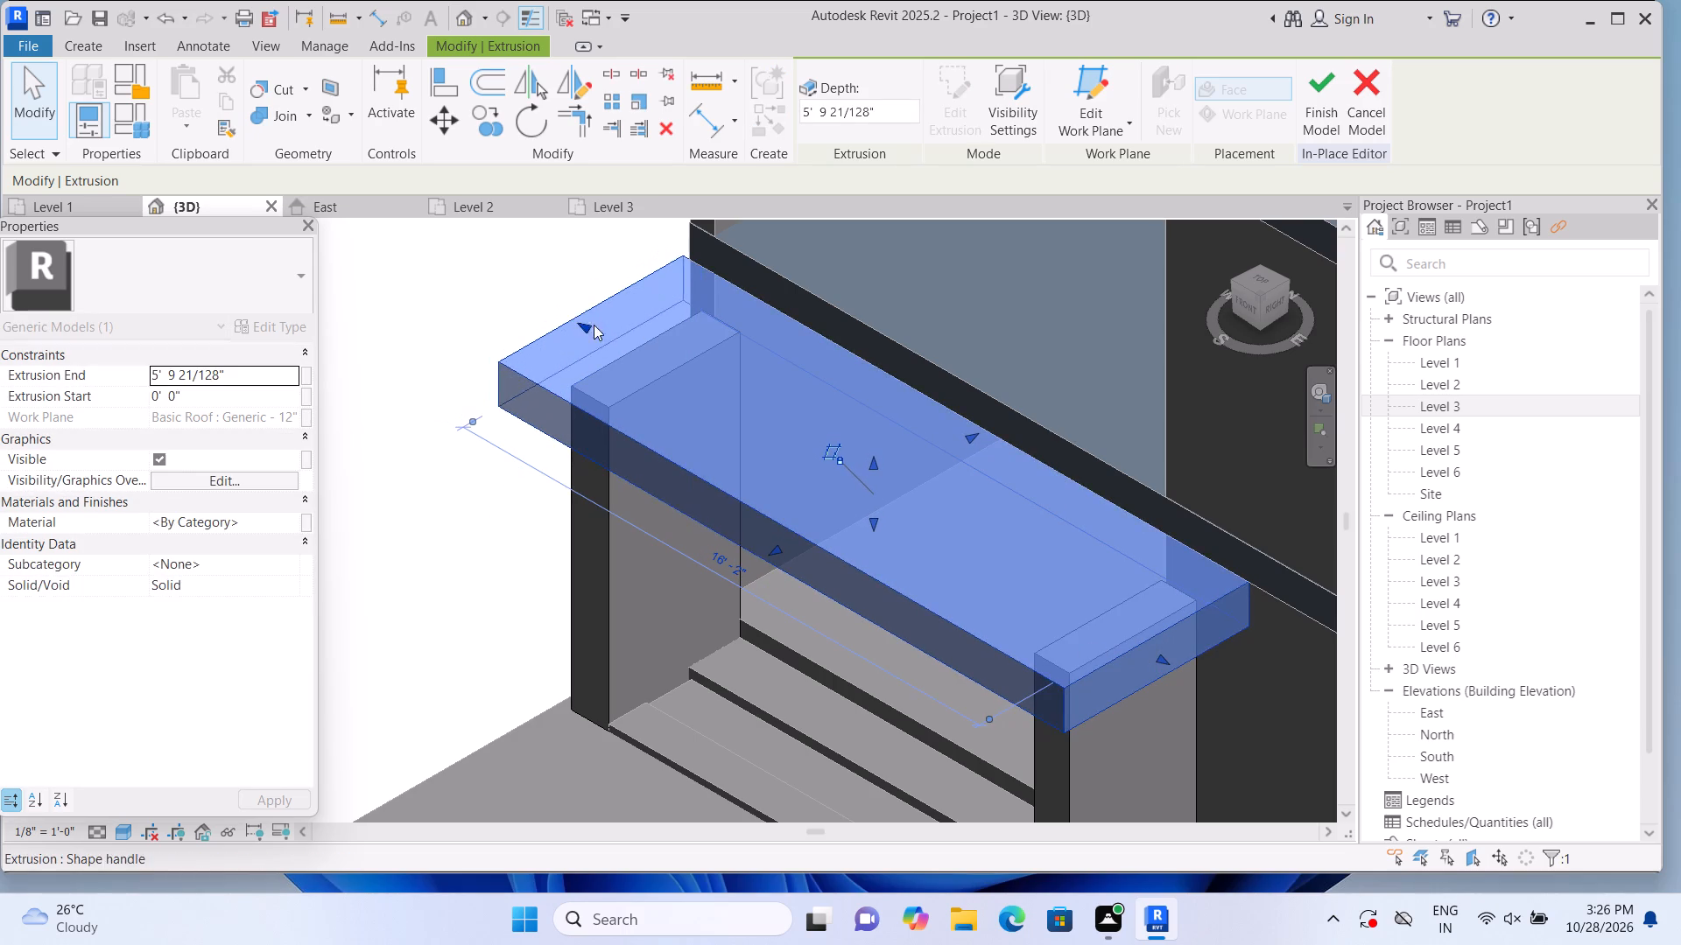
{"action": "left_click", "coordinate": [415, 499]}
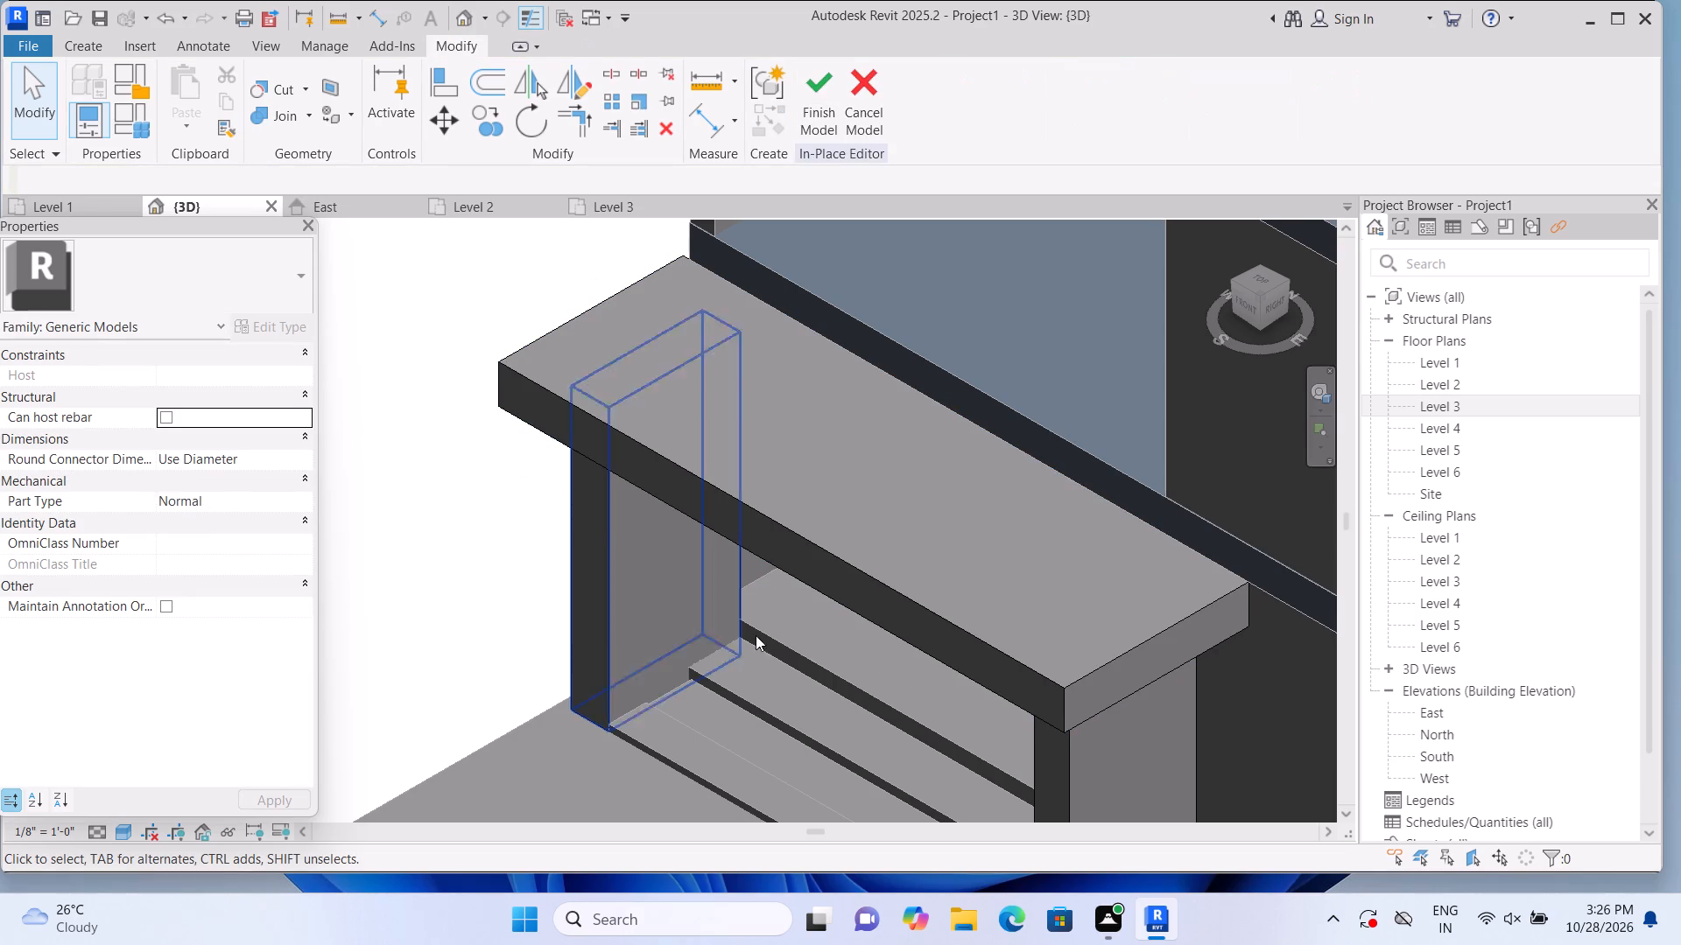
{"action": "left_click", "coordinate": [946, 634]}
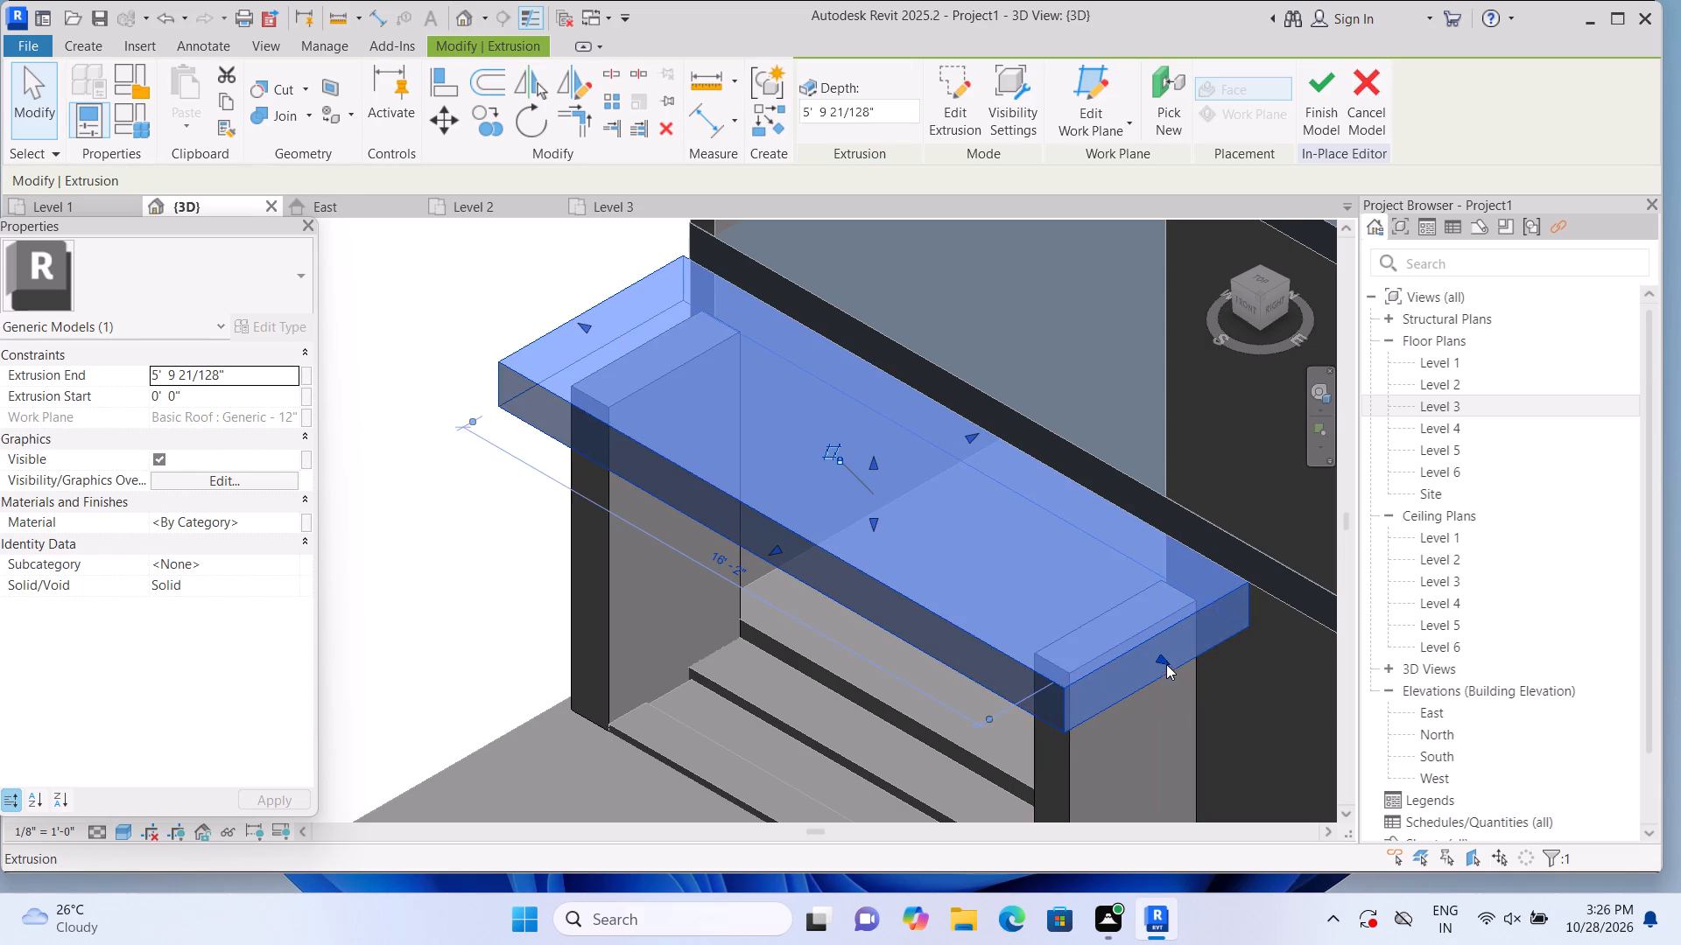
{"action": "left_click_drag", "start_coordinate": [1165, 656], "coordinate": [1180, 677]}
{"action": "left_click", "coordinate": [1180, 677]}
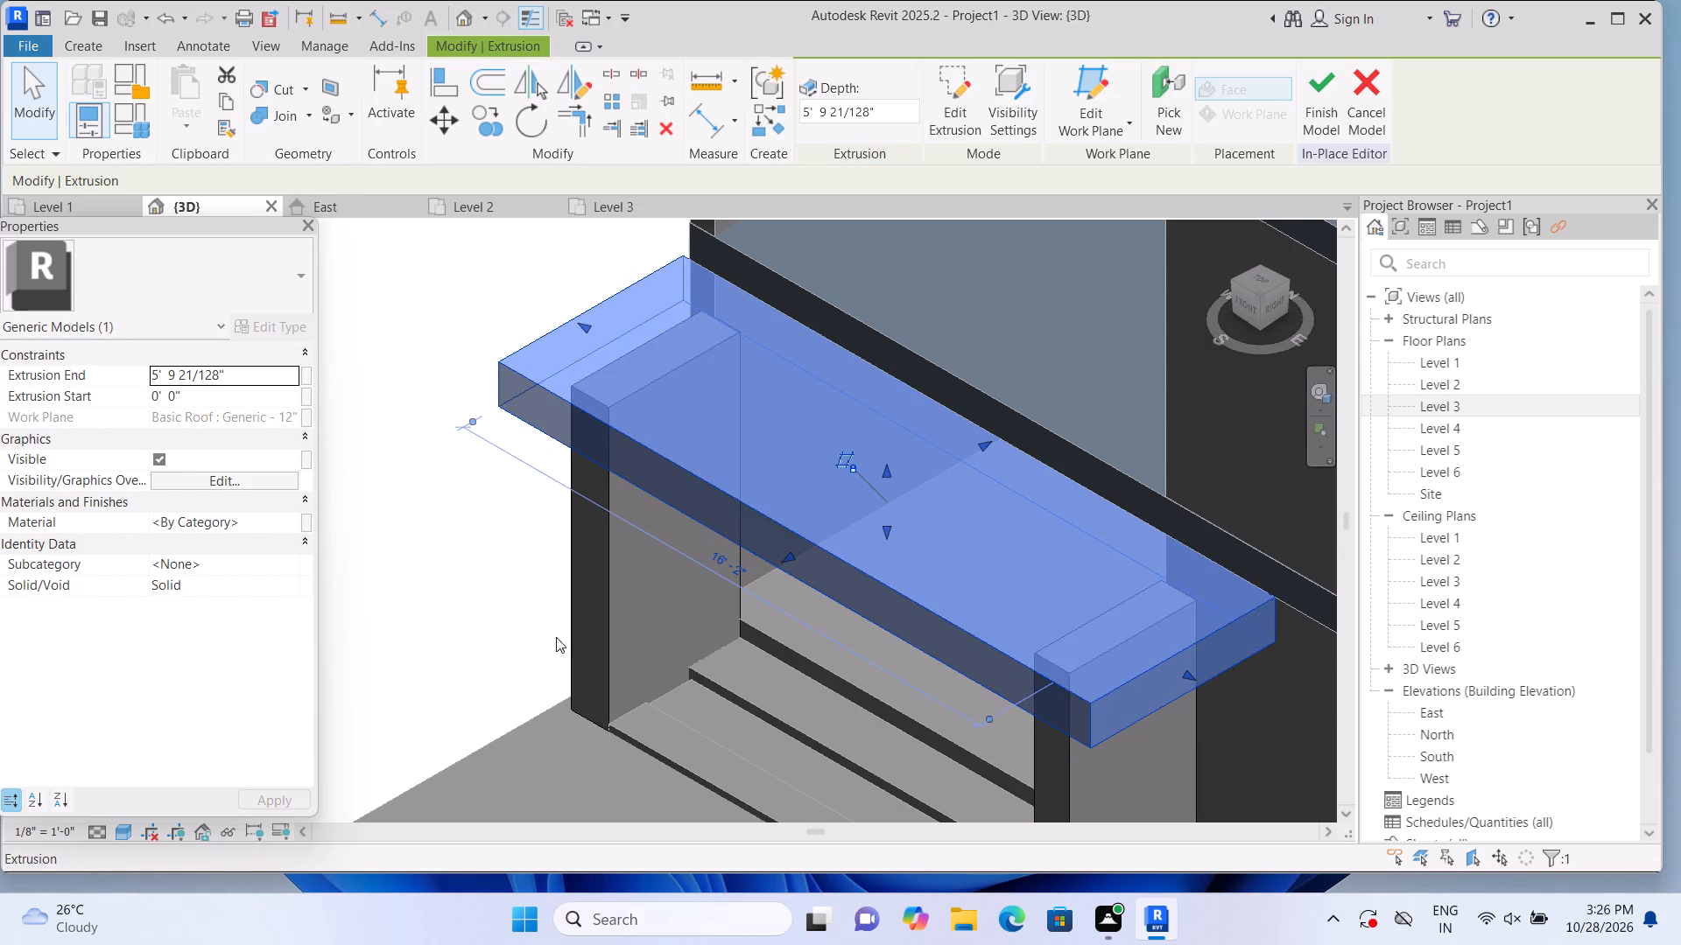
{"action": "left_click", "coordinate": [498, 590]}
Examine the overhanging canopy's proportions against the building's front.
{"action": "scroll", "coordinate": [498, 589], "scroll_direction": "down", "scroll_amount": 5}
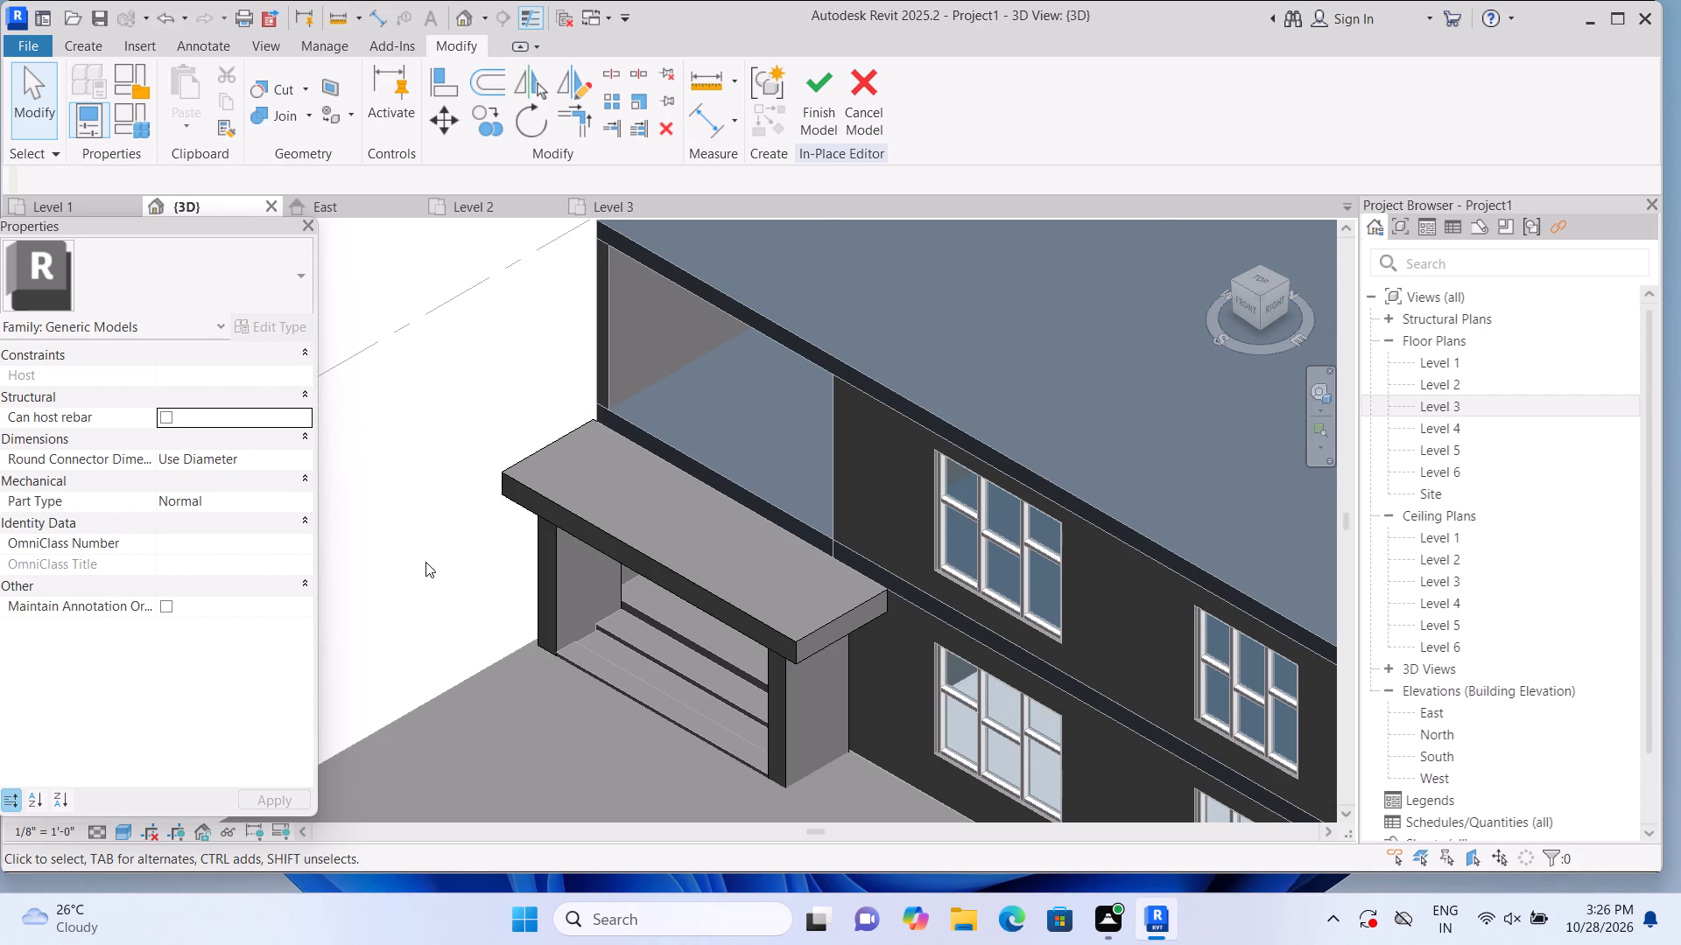
{"action": "scroll", "coordinate": [427, 562], "scroll_direction": "down", "scroll_amount": 1}
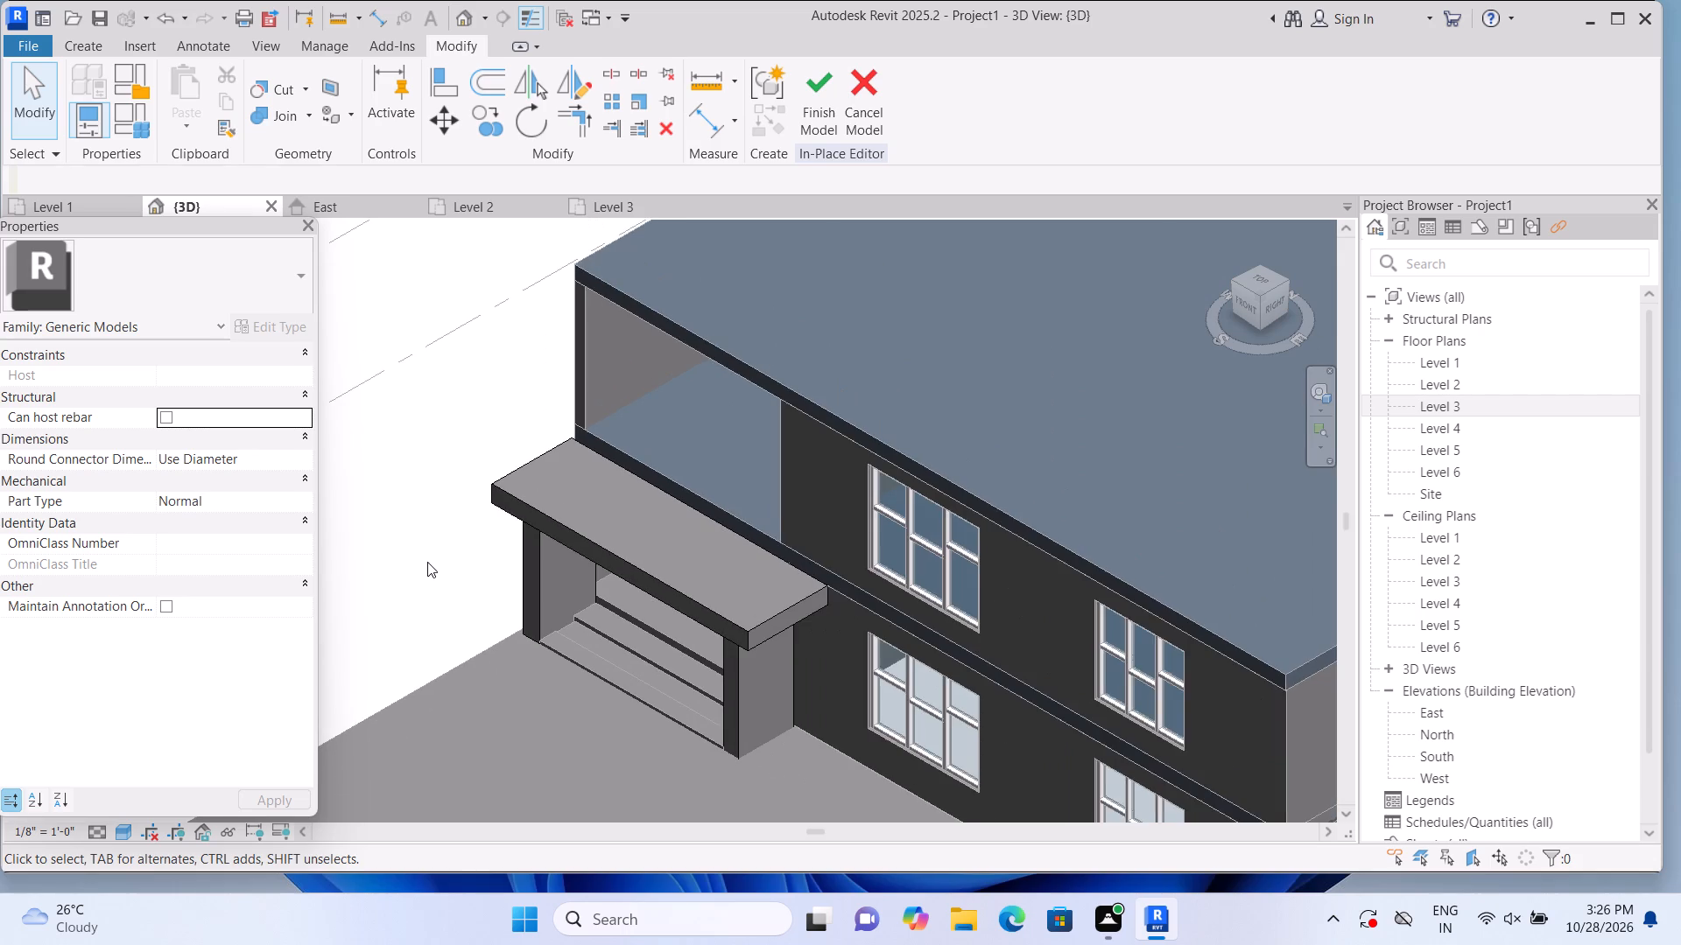
{"action": "scroll", "coordinate": [428, 560], "scroll_direction": "up", "scroll_amount": 1}
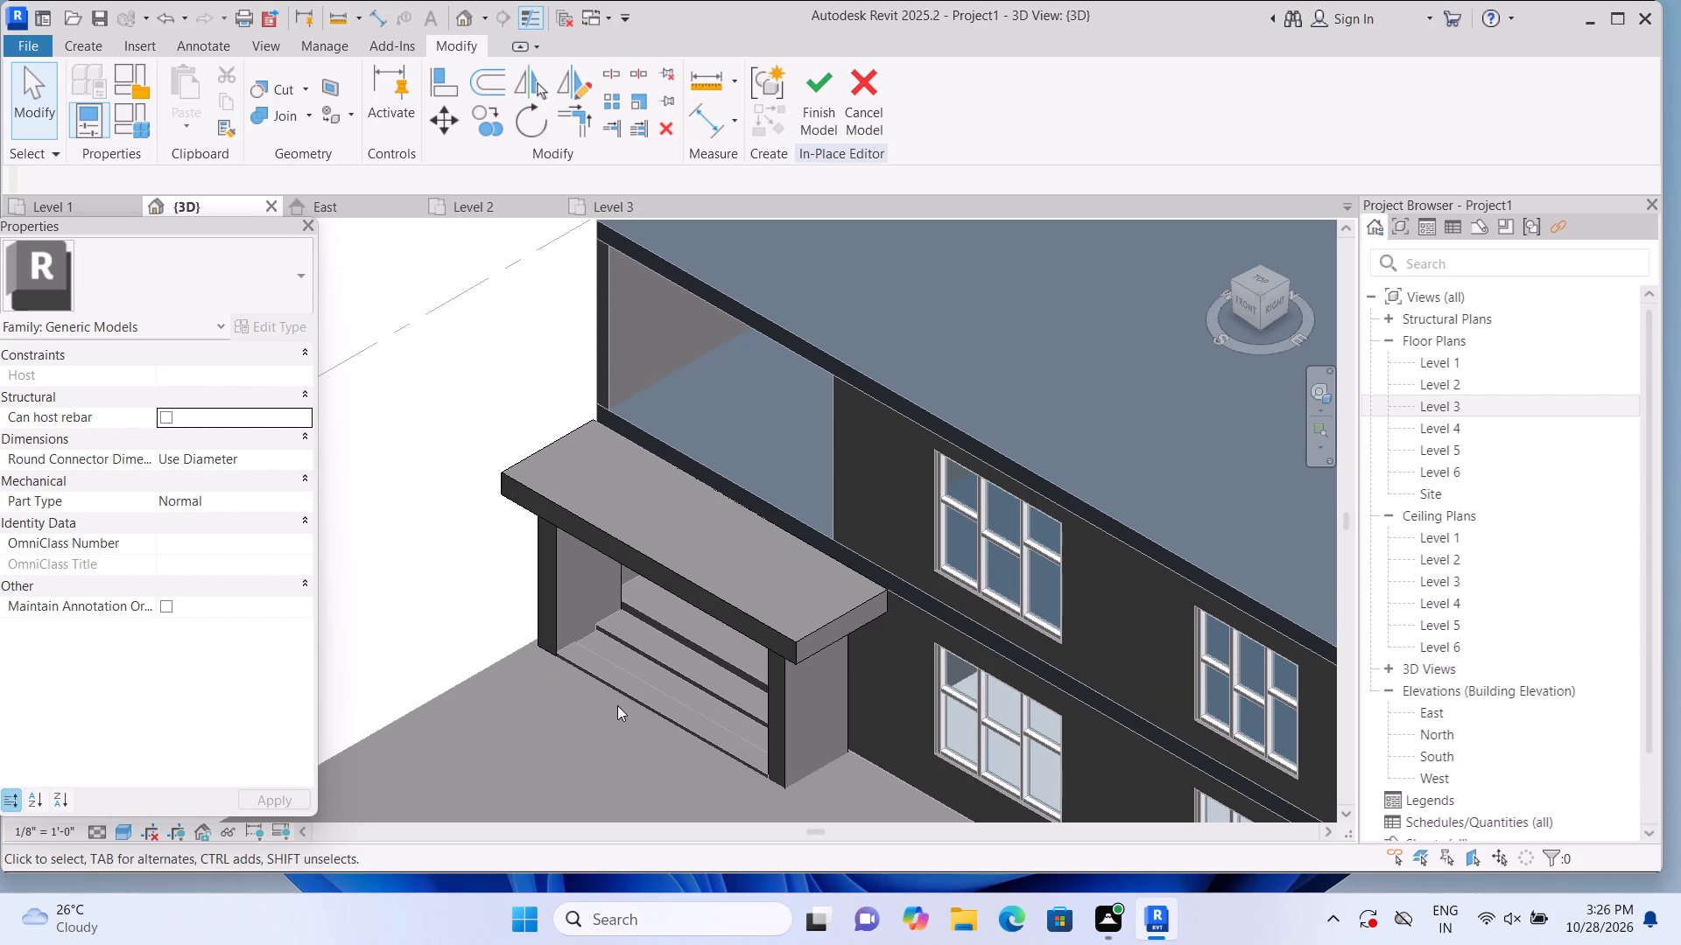
{"action": "scroll", "coordinate": [429, 489], "scroll_direction": "down", "scroll_amount": 1}
{"action": "scroll", "coordinate": [477, 569], "scroll_direction": "up", "scroll_amount": 2}
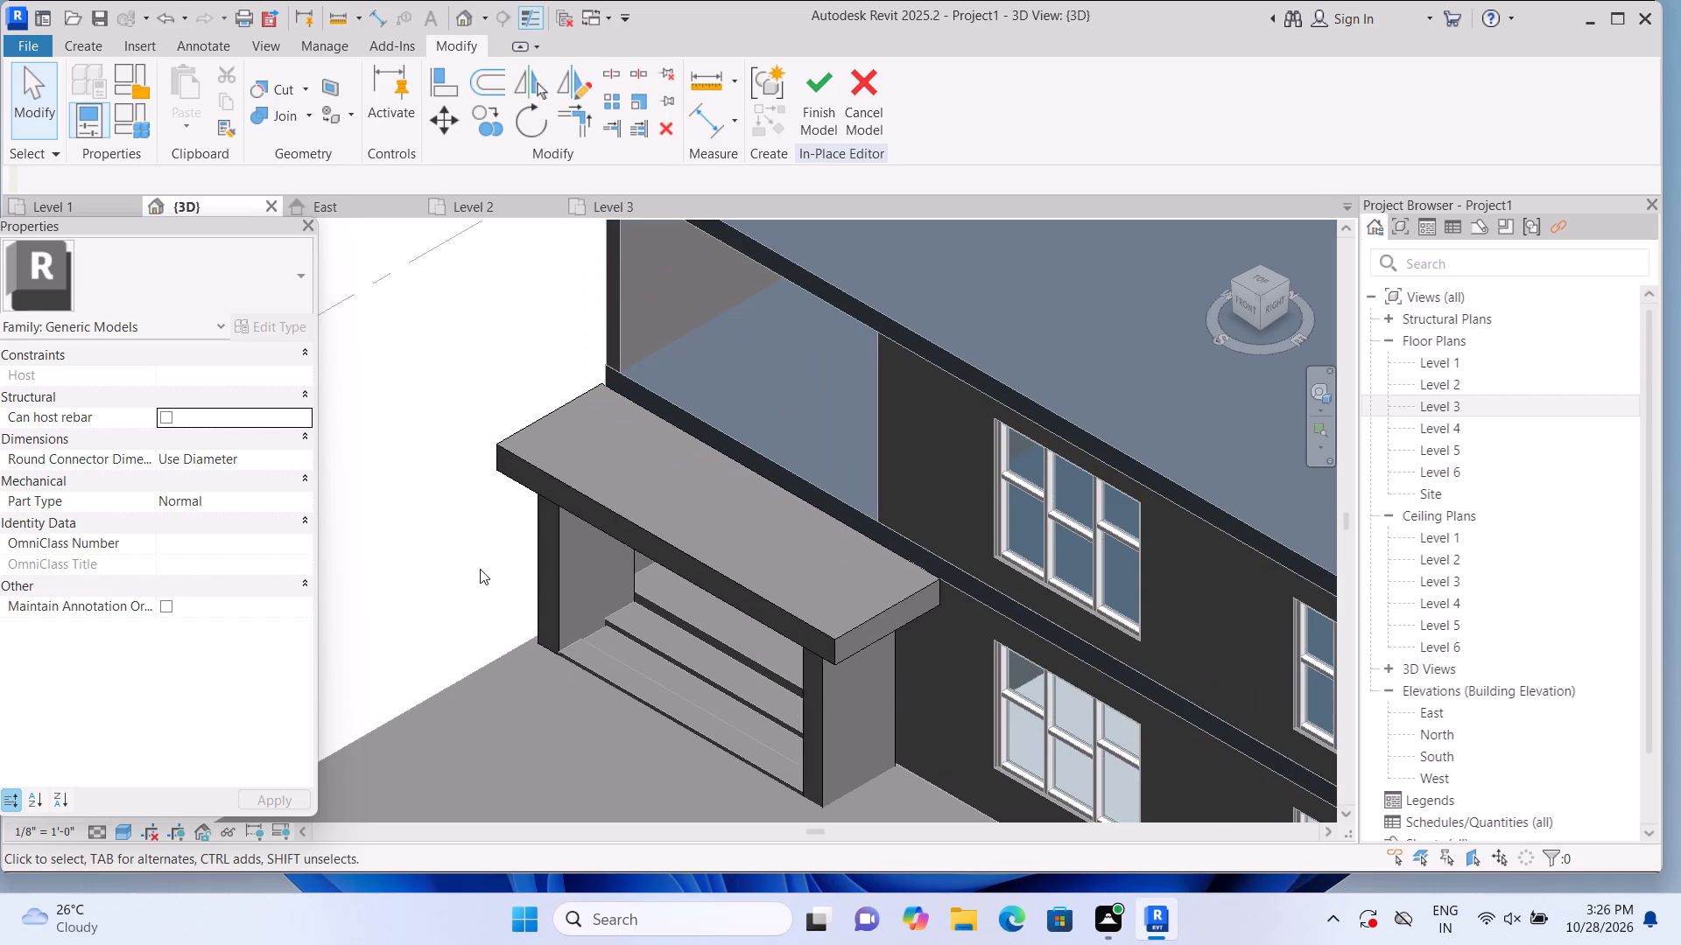
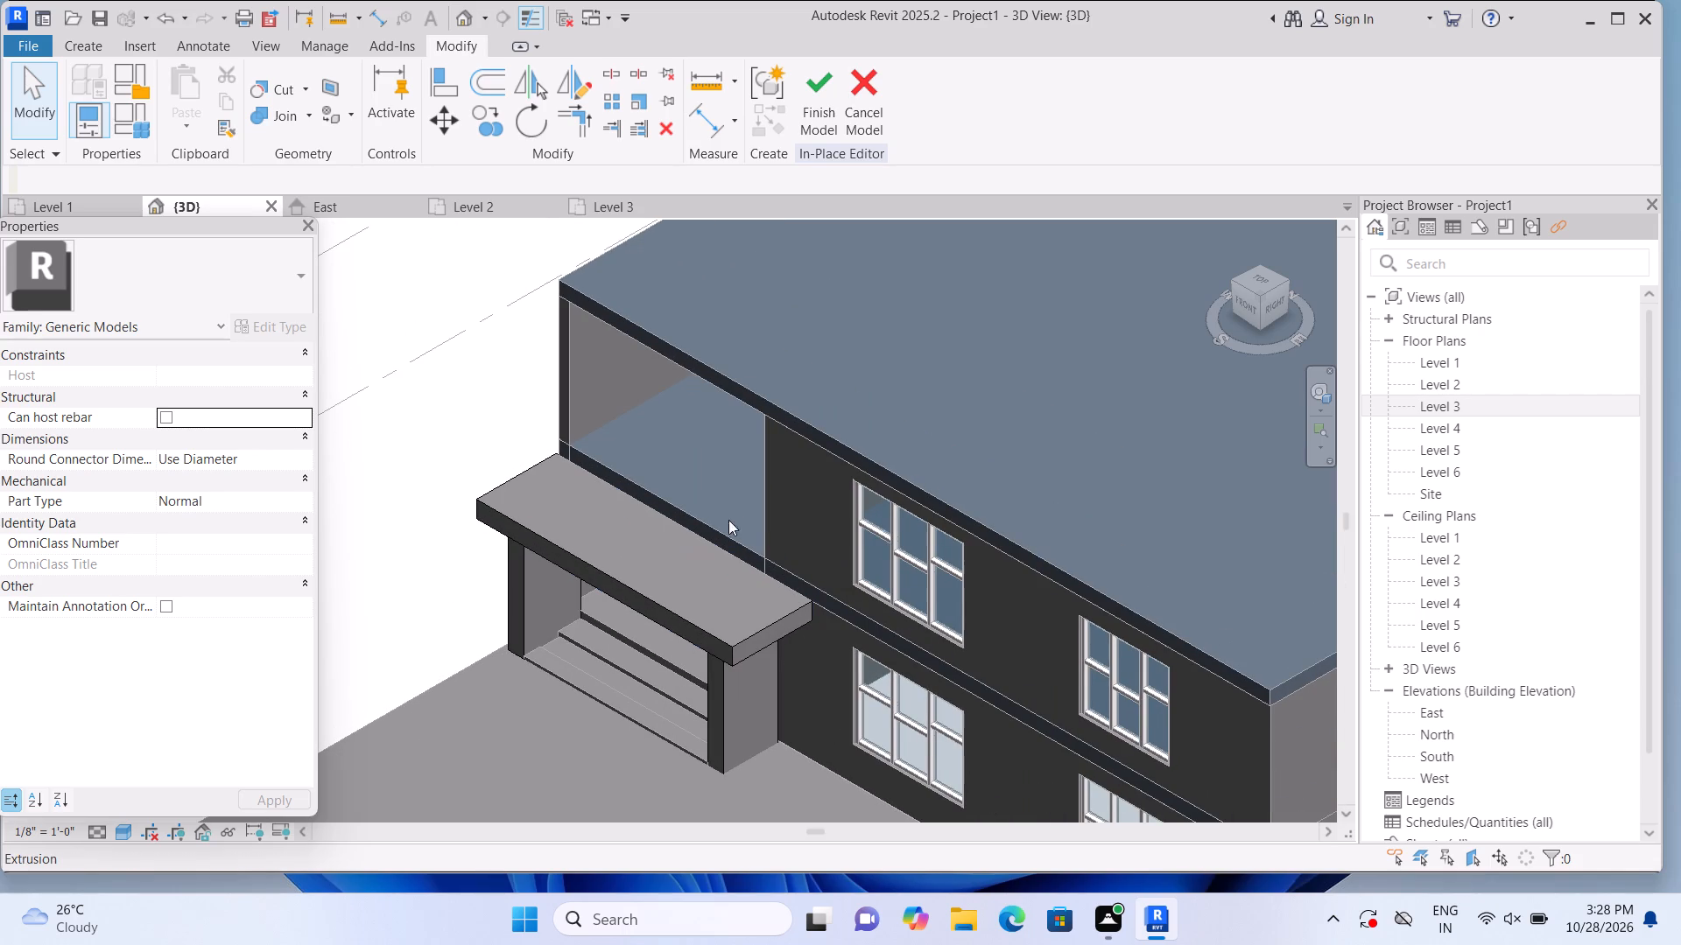
Examine the porch canopy in 3D and compare the Level 2 and Level 3 floor plans around the recessed front corner.
{"action": "scroll", "coordinate": [742, 612], "scroll_direction": "up", "scroll_amount": 4}
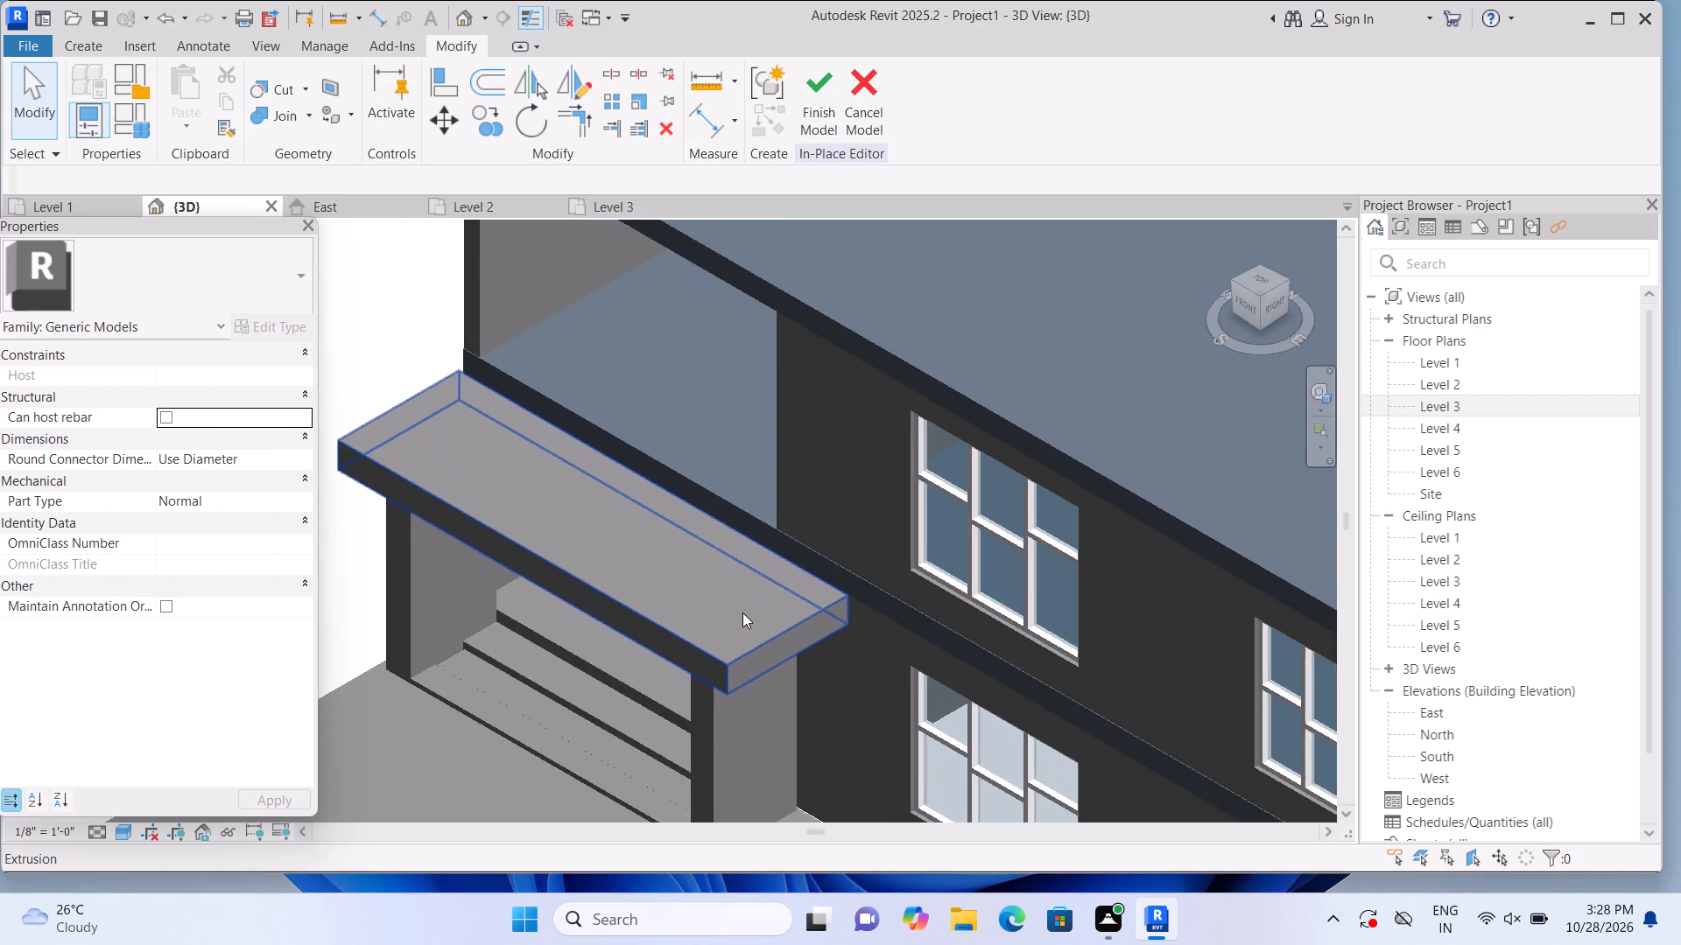
{"action": "scroll", "coordinate": [742, 604], "scroll_direction": "up", "scroll_amount": 1}
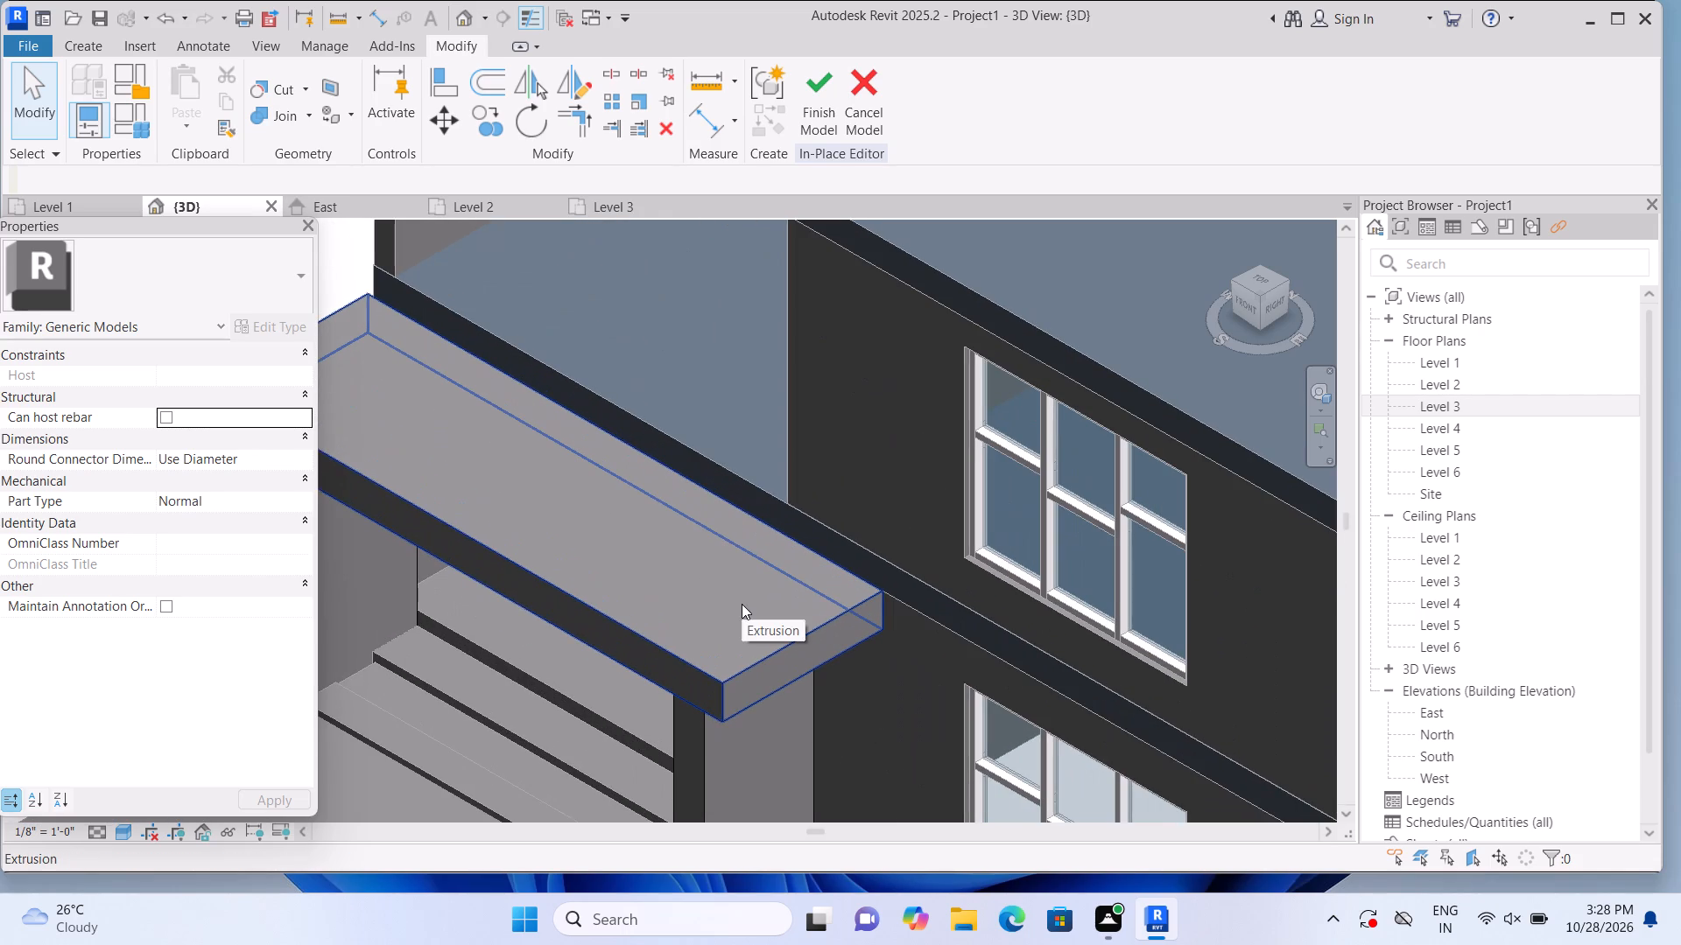
{"action": "scroll", "coordinate": [742, 604], "scroll_direction": "down", "scroll_amount": 2}
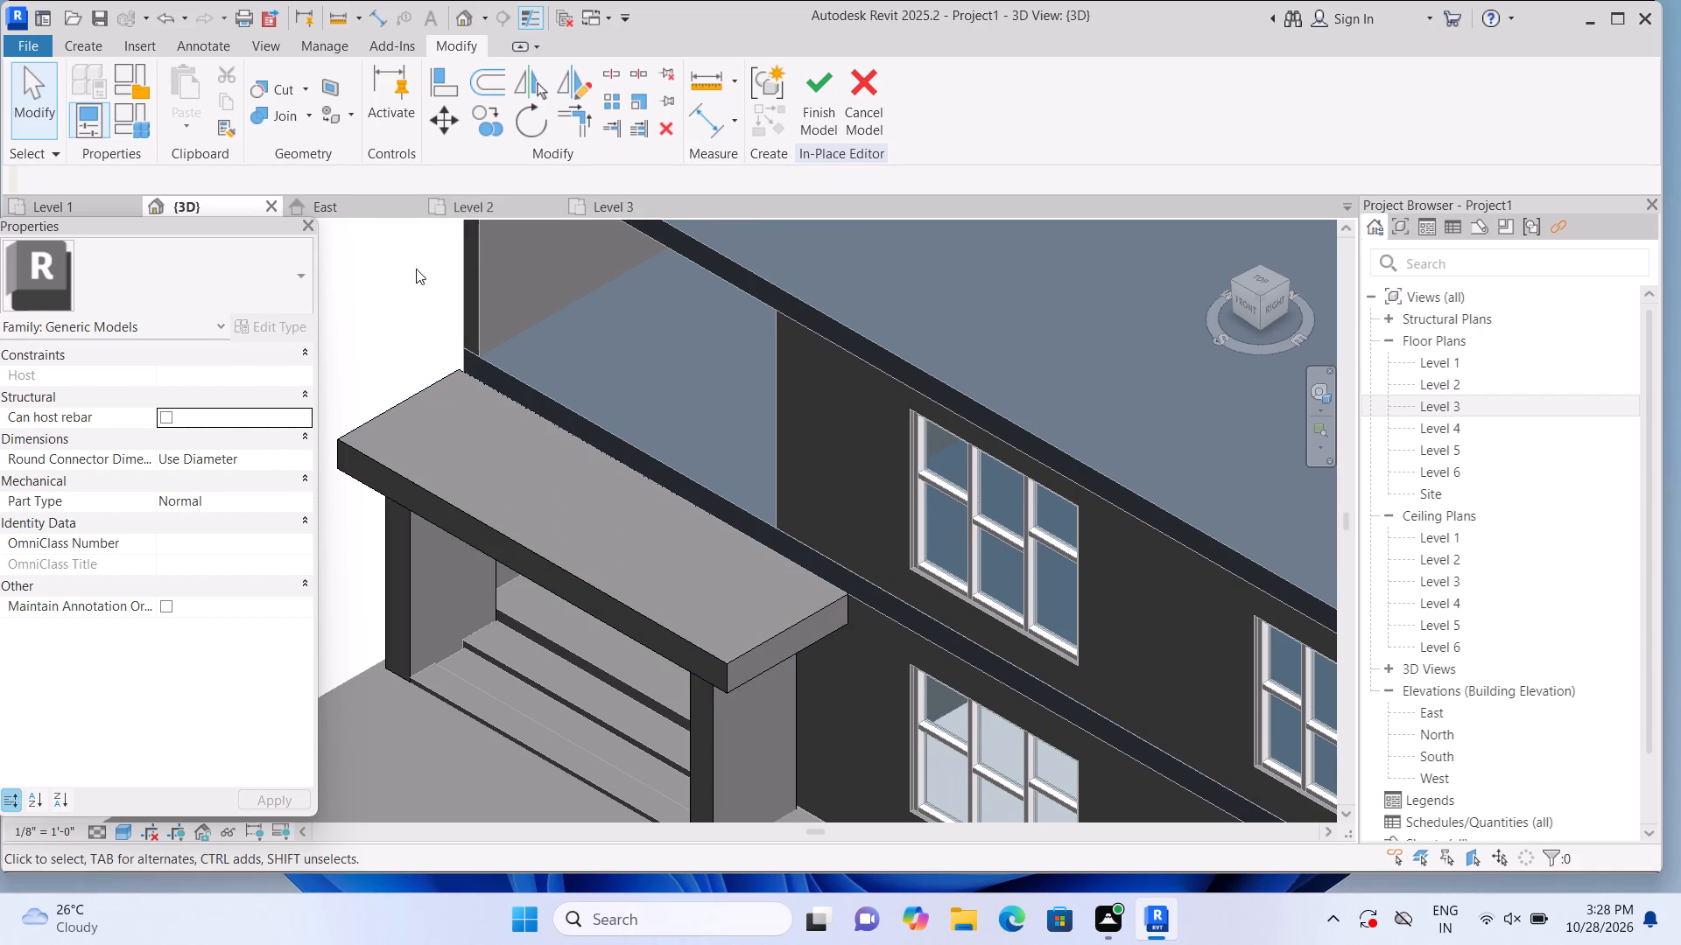
{"action": "middle_click_drag", "start_coordinate": [397, 312], "coordinate": [438, 349]}
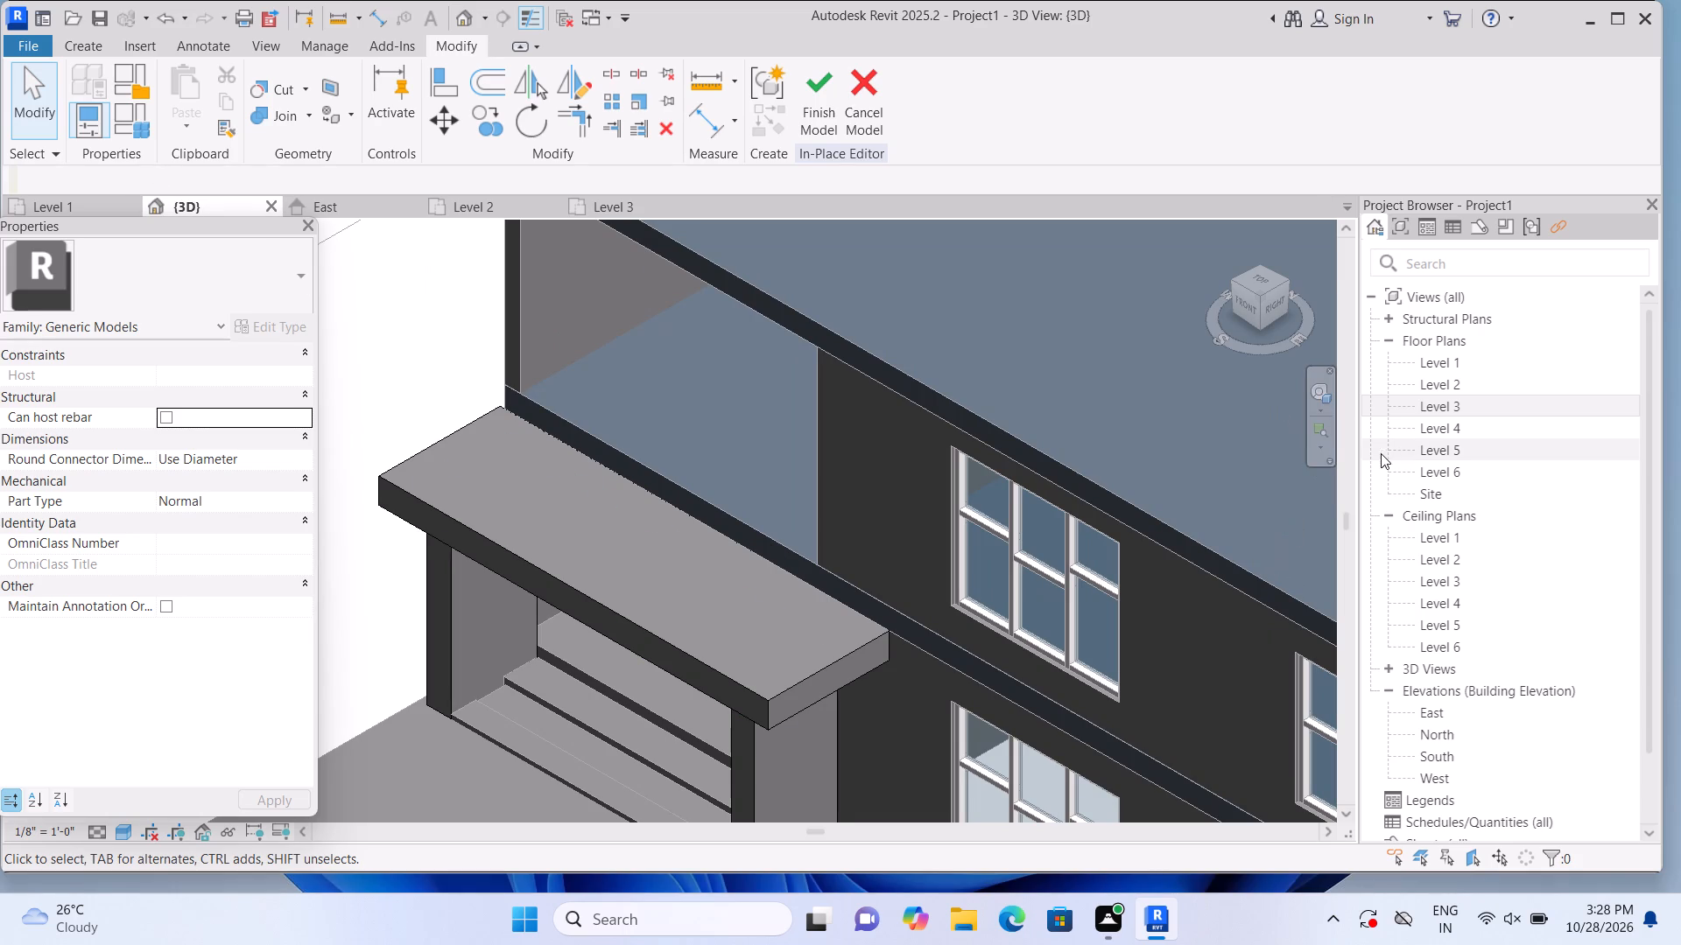
{"action": "double_click", "coordinate": [1438, 388]}
{"action": "double_click", "coordinate": [1444, 396]}
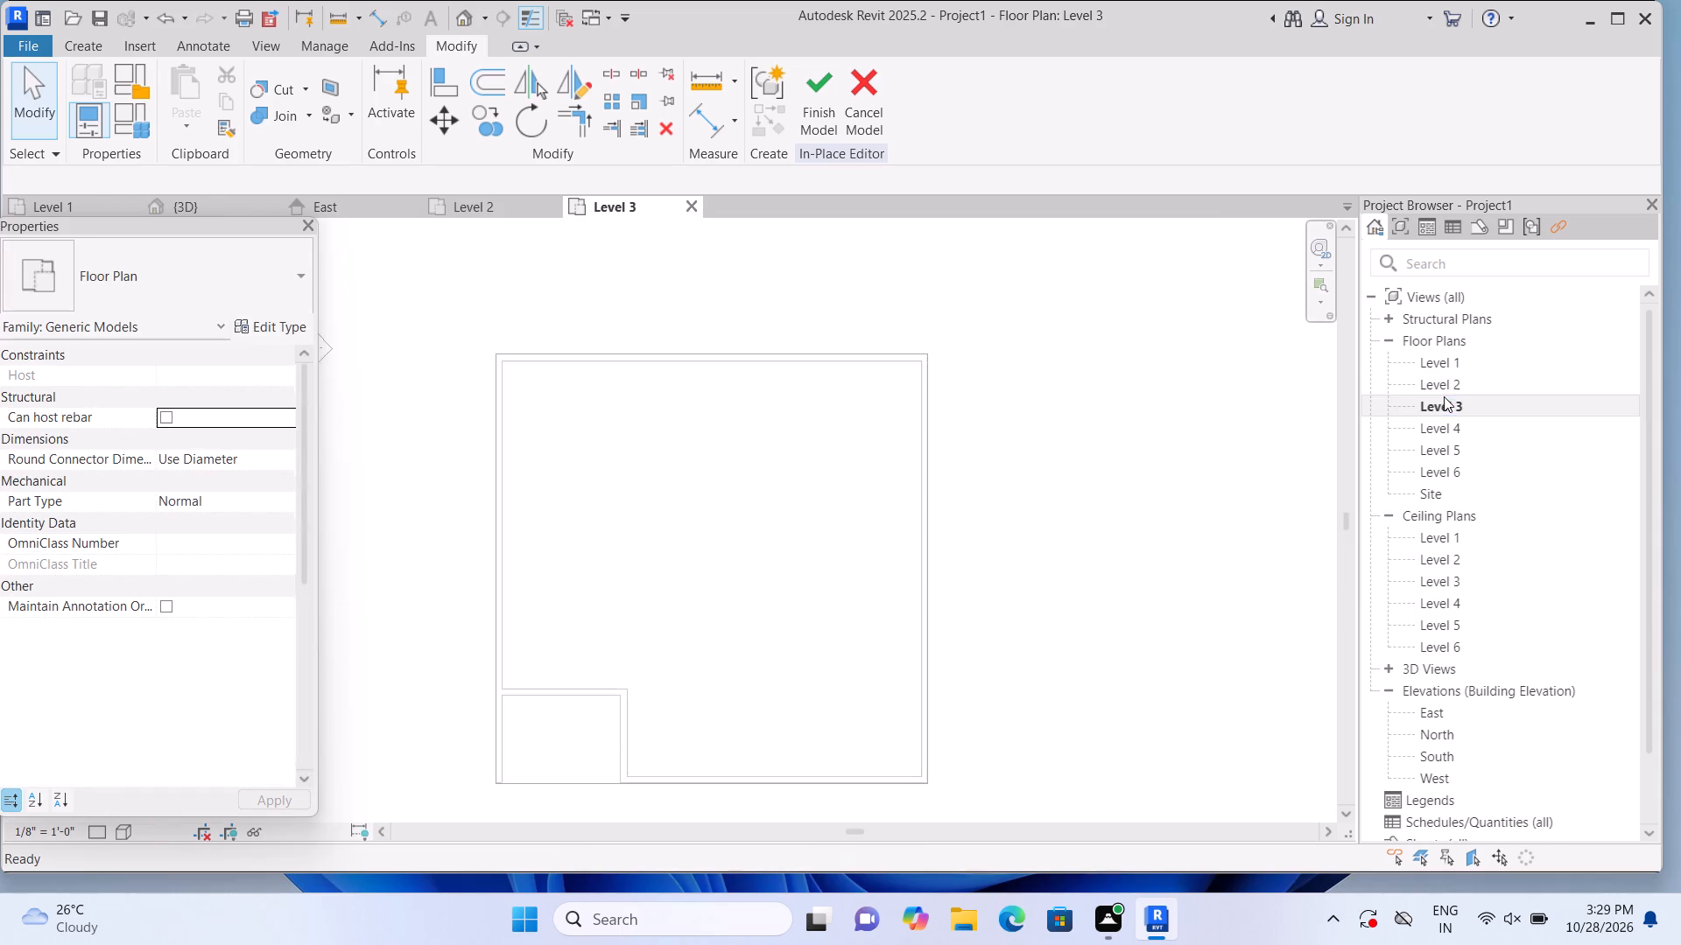
{"action": "scroll", "coordinate": [495, 804], "scroll_direction": "up", "scroll_amount": 1}
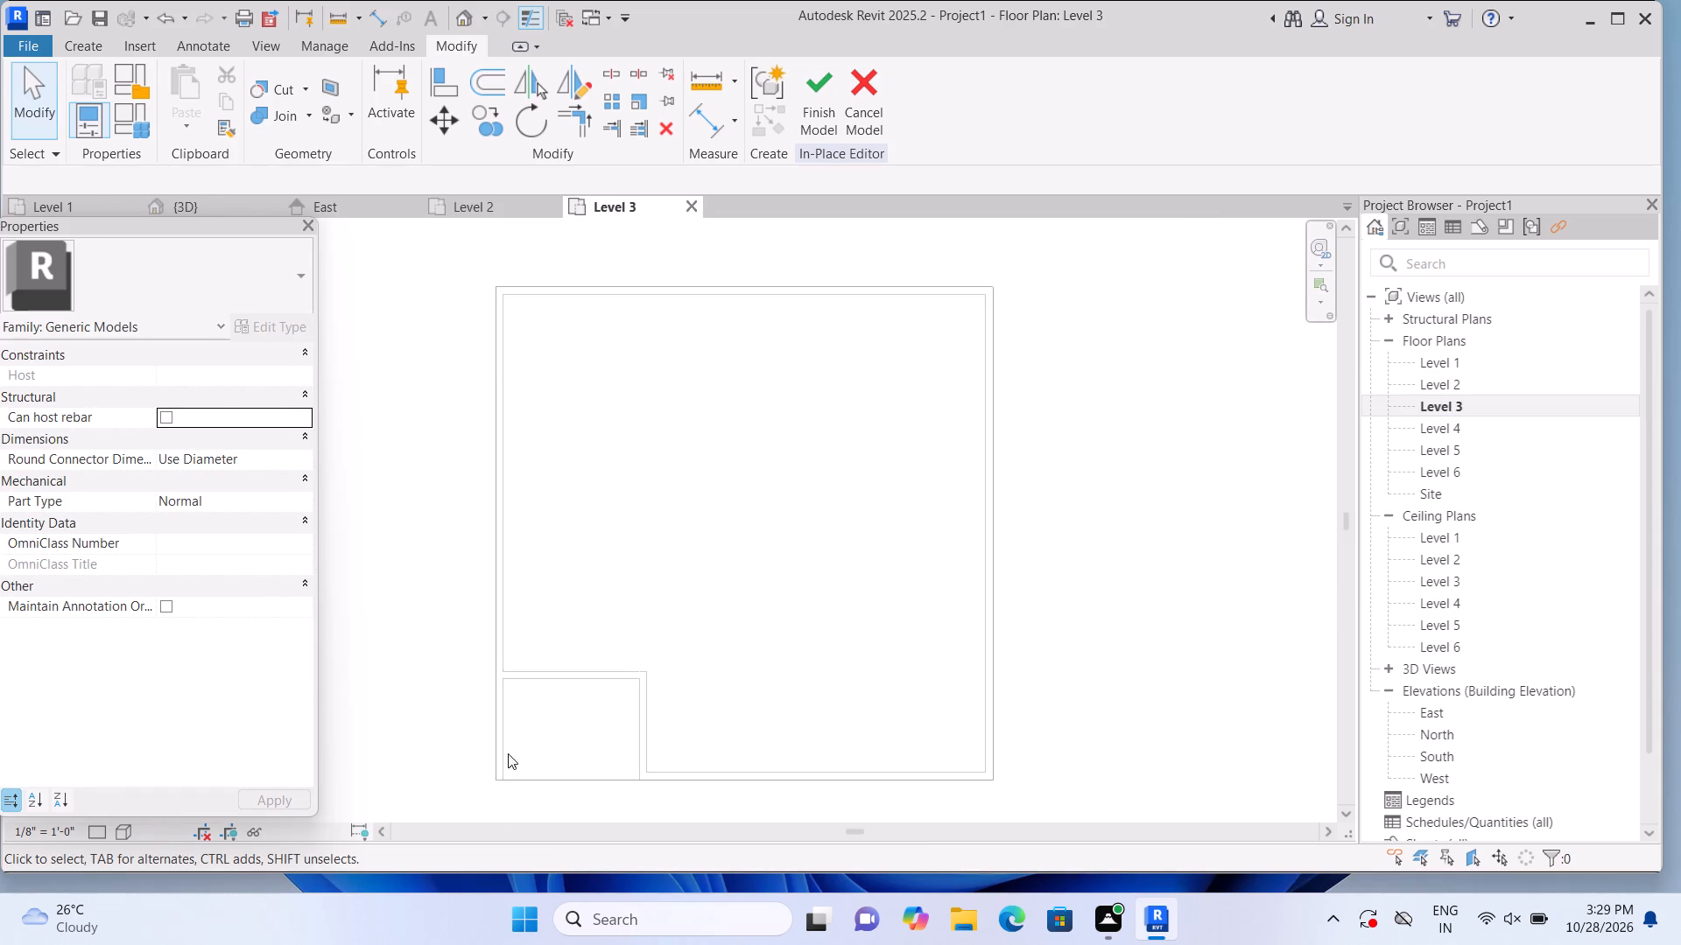
{"action": "scroll", "coordinate": [510, 748], "scroll_direction": "up", "scroll_amount": 3}
{"action": "middle_click_drag", "start_coordinate": [543, 745], "coordinate": [575, 638]}
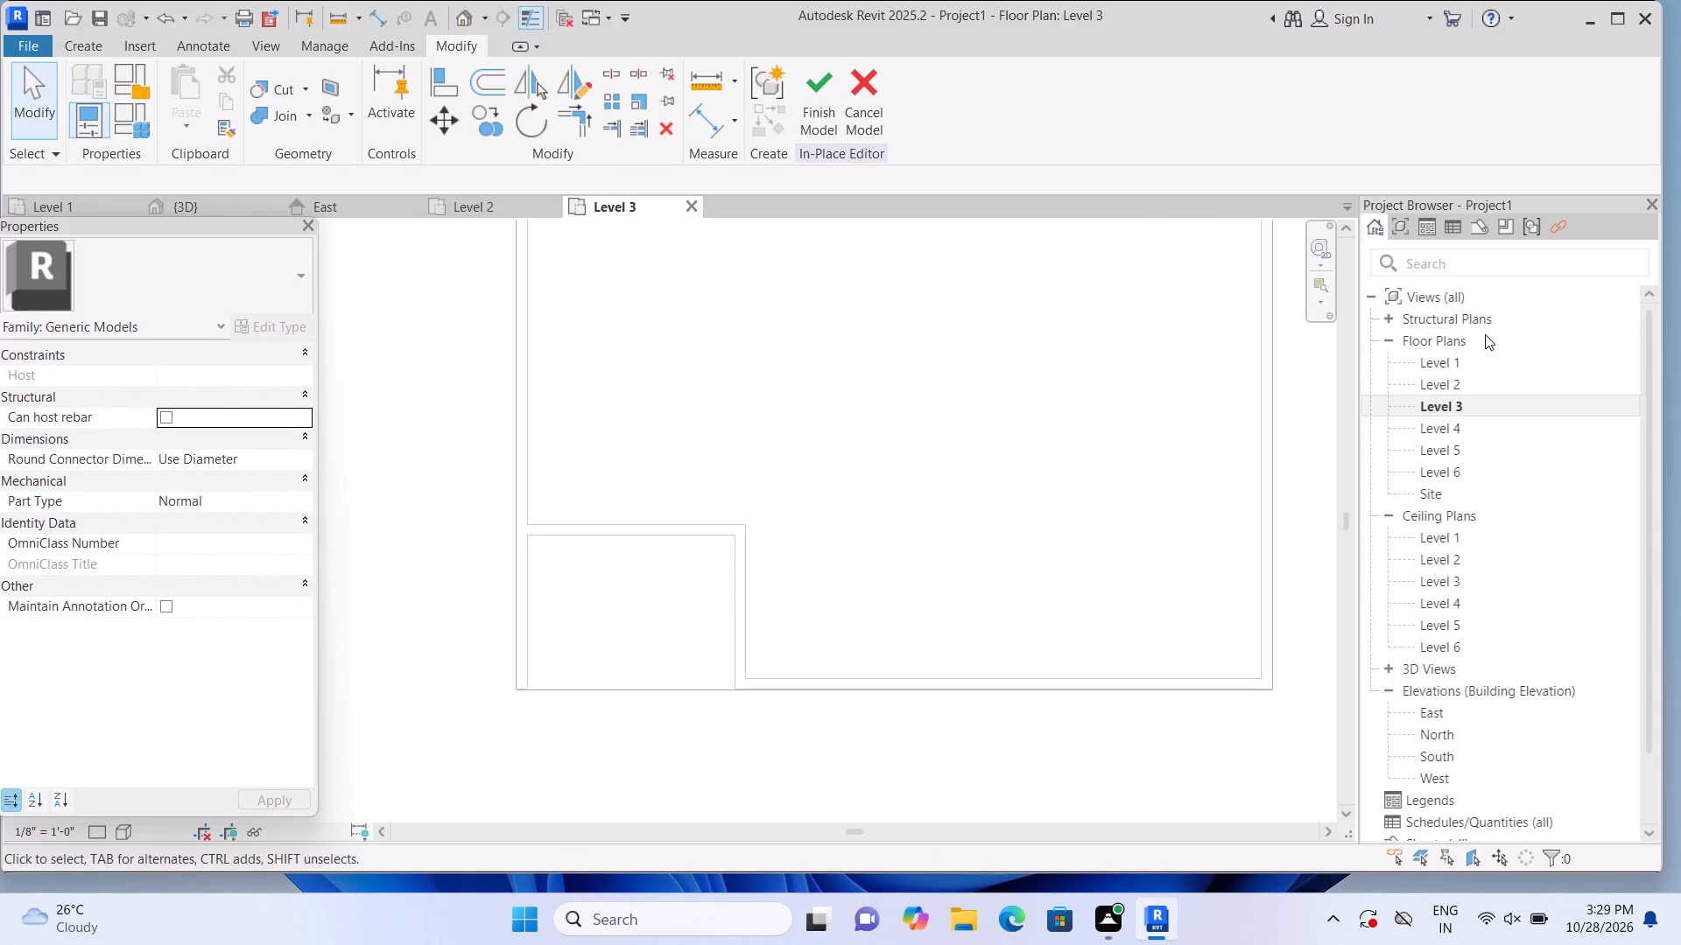
{"action": "double_click", "coordinate": [1450, 380]}
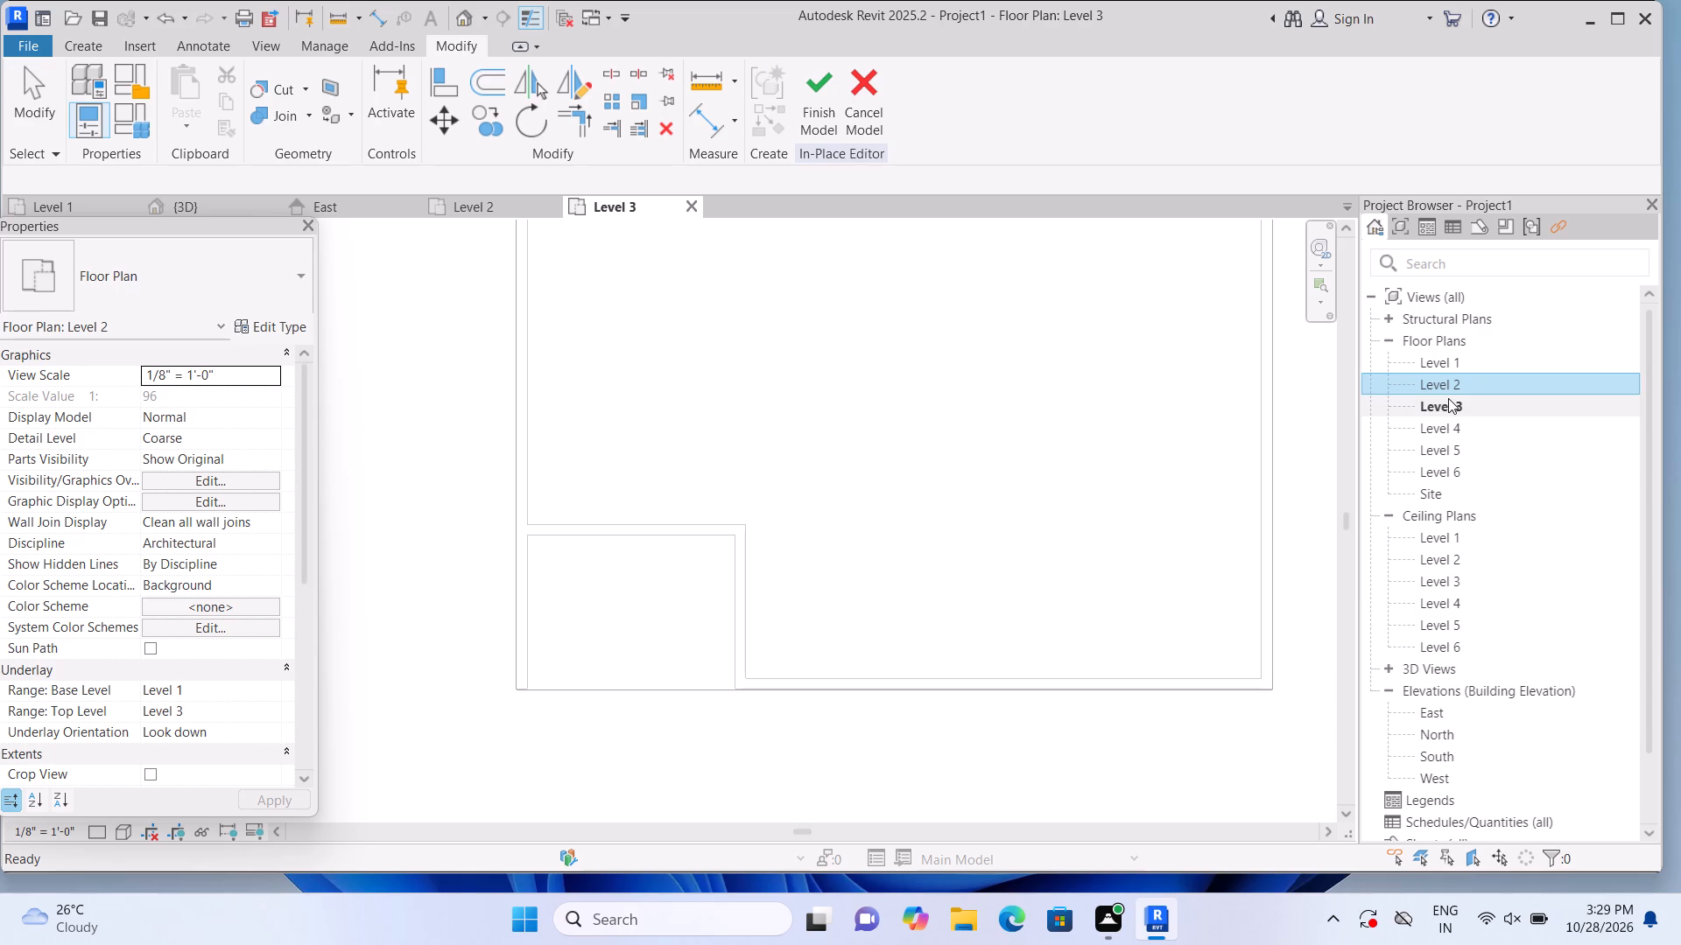
{"action": "double_click", "coordinate": [1445, 389]}
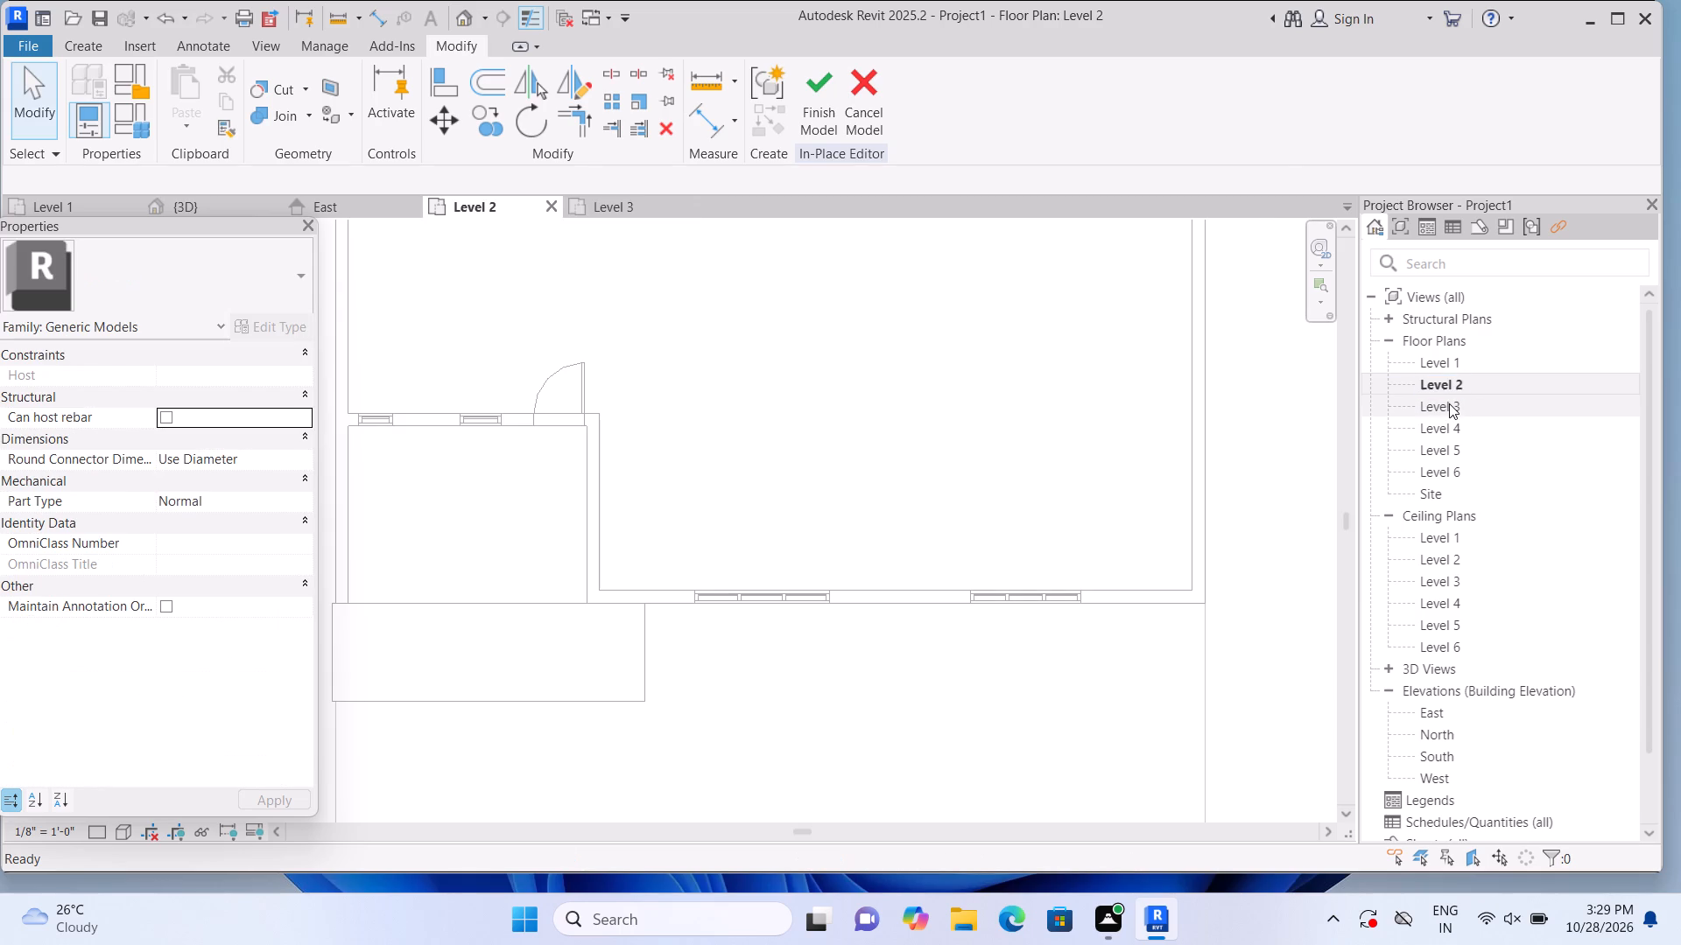
{"action": "scroll", "coordinate": [1449, 402], "scroll_direction": "down", "scroll_amount": 3}
{"action": "scroll", "coordinate": [845, 544], "scroll_direction": "down", "scroll_amount": 2}
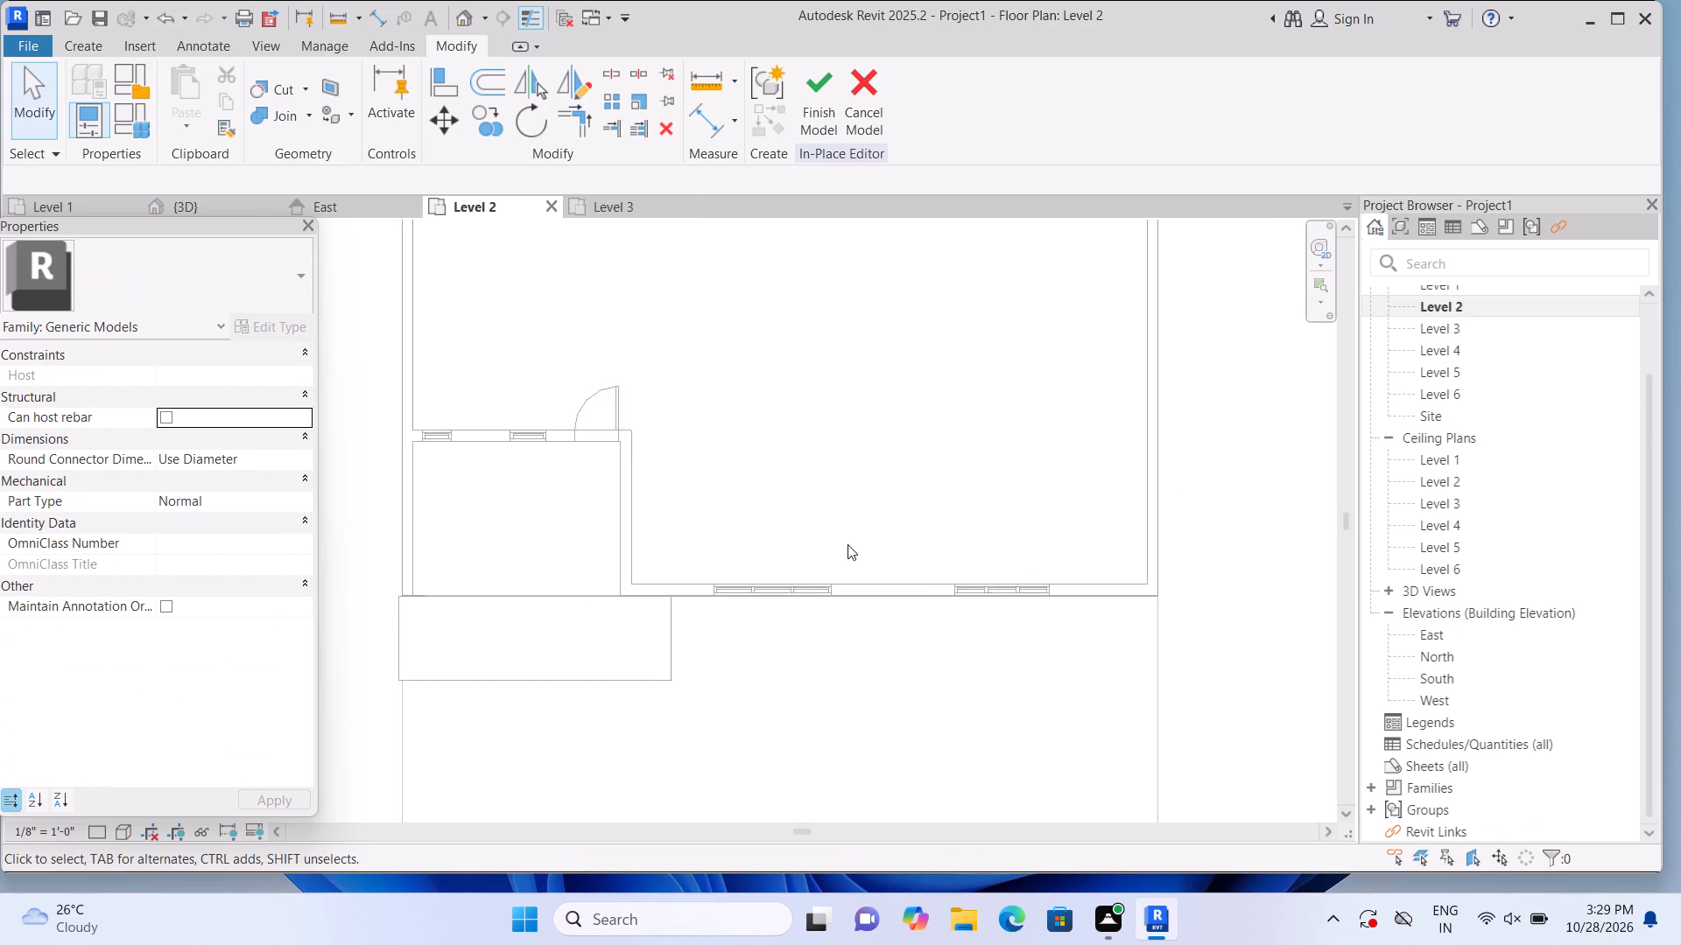
{"action": "scroll", "coordinate": [848, 544], "scroll_direction": "down", "scroll_amount": 1}
{"action": "scroll", "coordinate": [1091, 536], "scroll_direction": "up", "scroll_amount": 1}
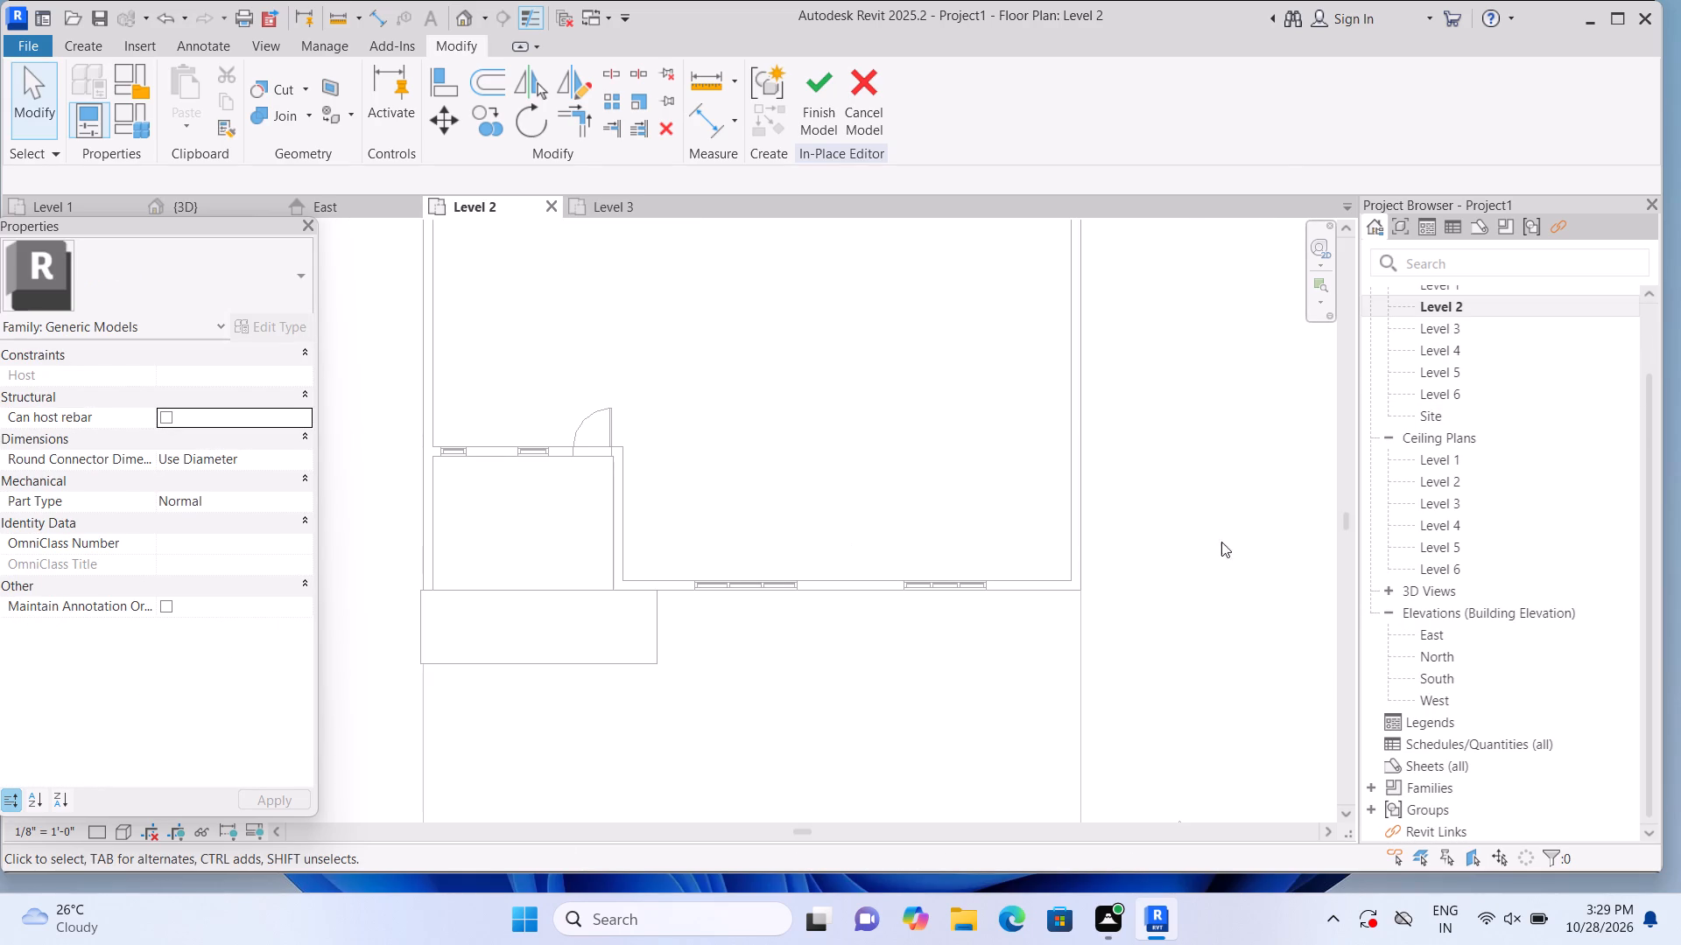
{"action": "double_click", "coordinate": [1462, 327]}
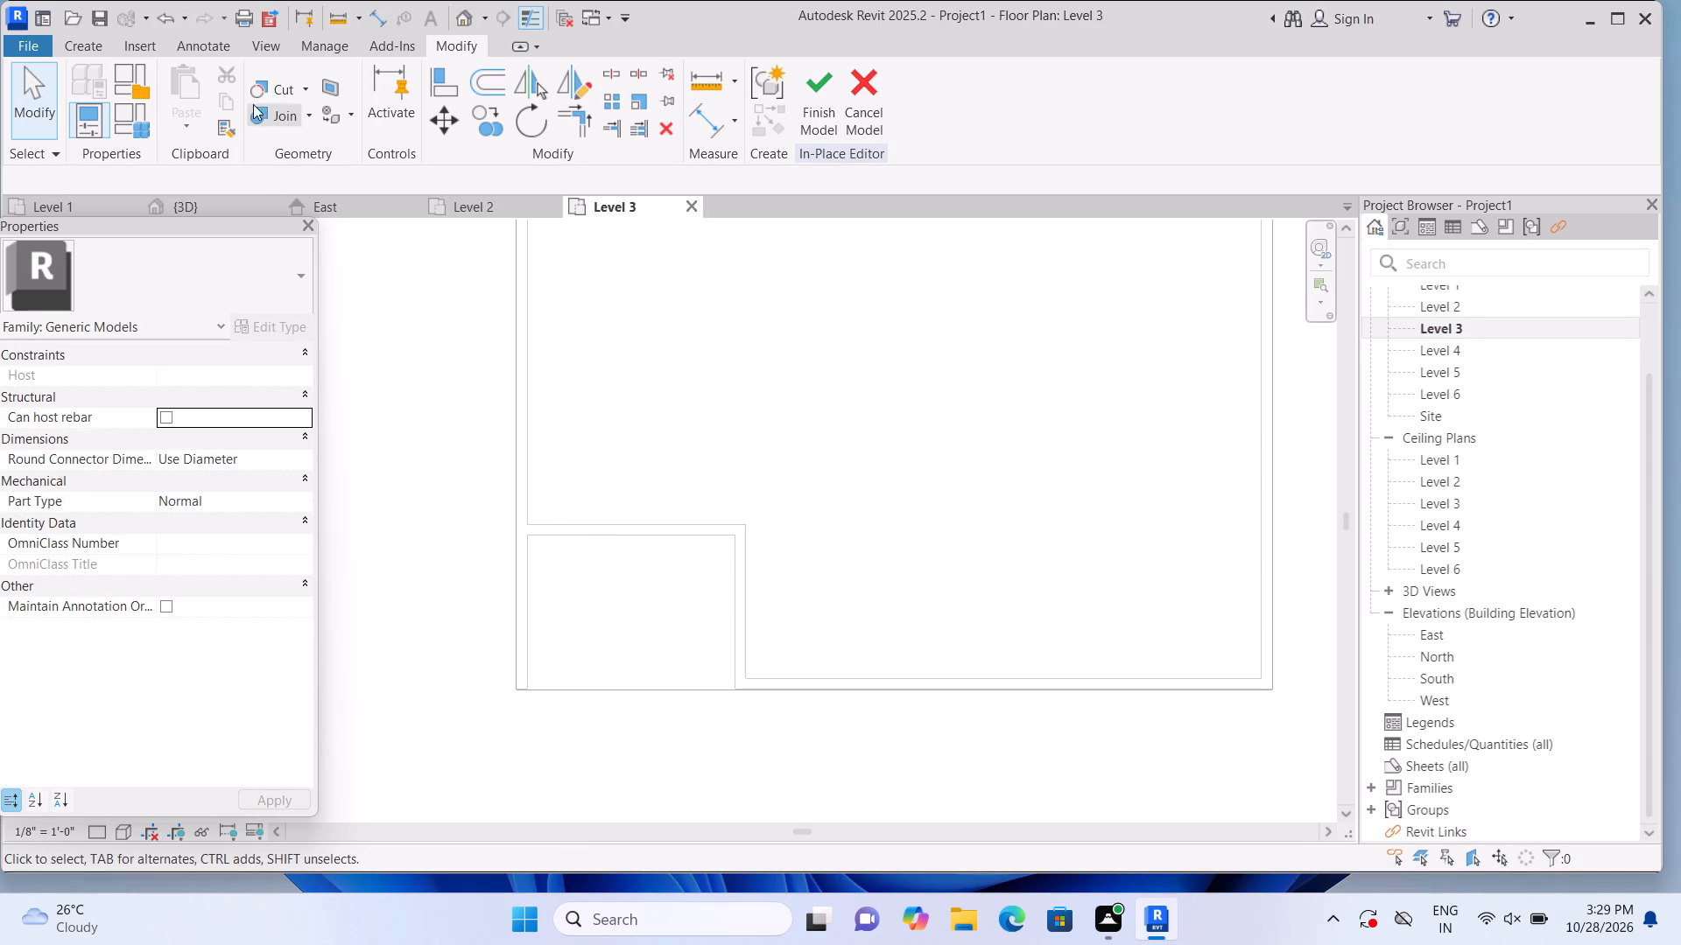
Finish the in-place porch model and dismiss the reminder without saving the project.
{"action": "left_click", "coordinate": [818, 126]}
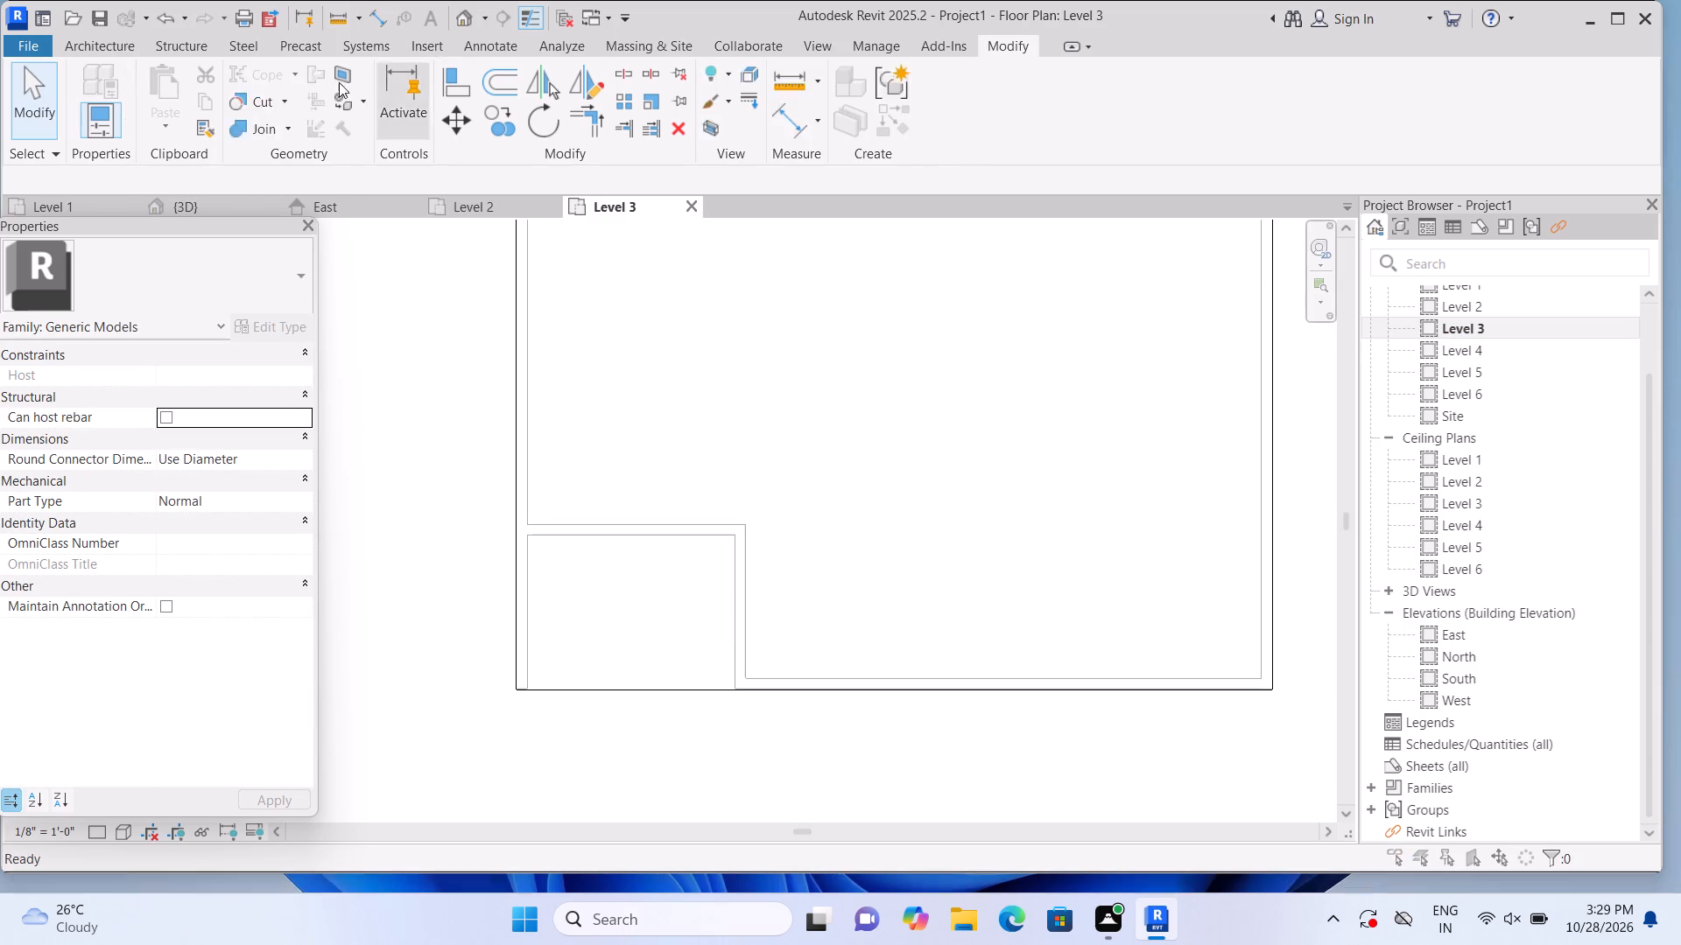
{"action": "left_click", "coordinate": [1010, 276]}
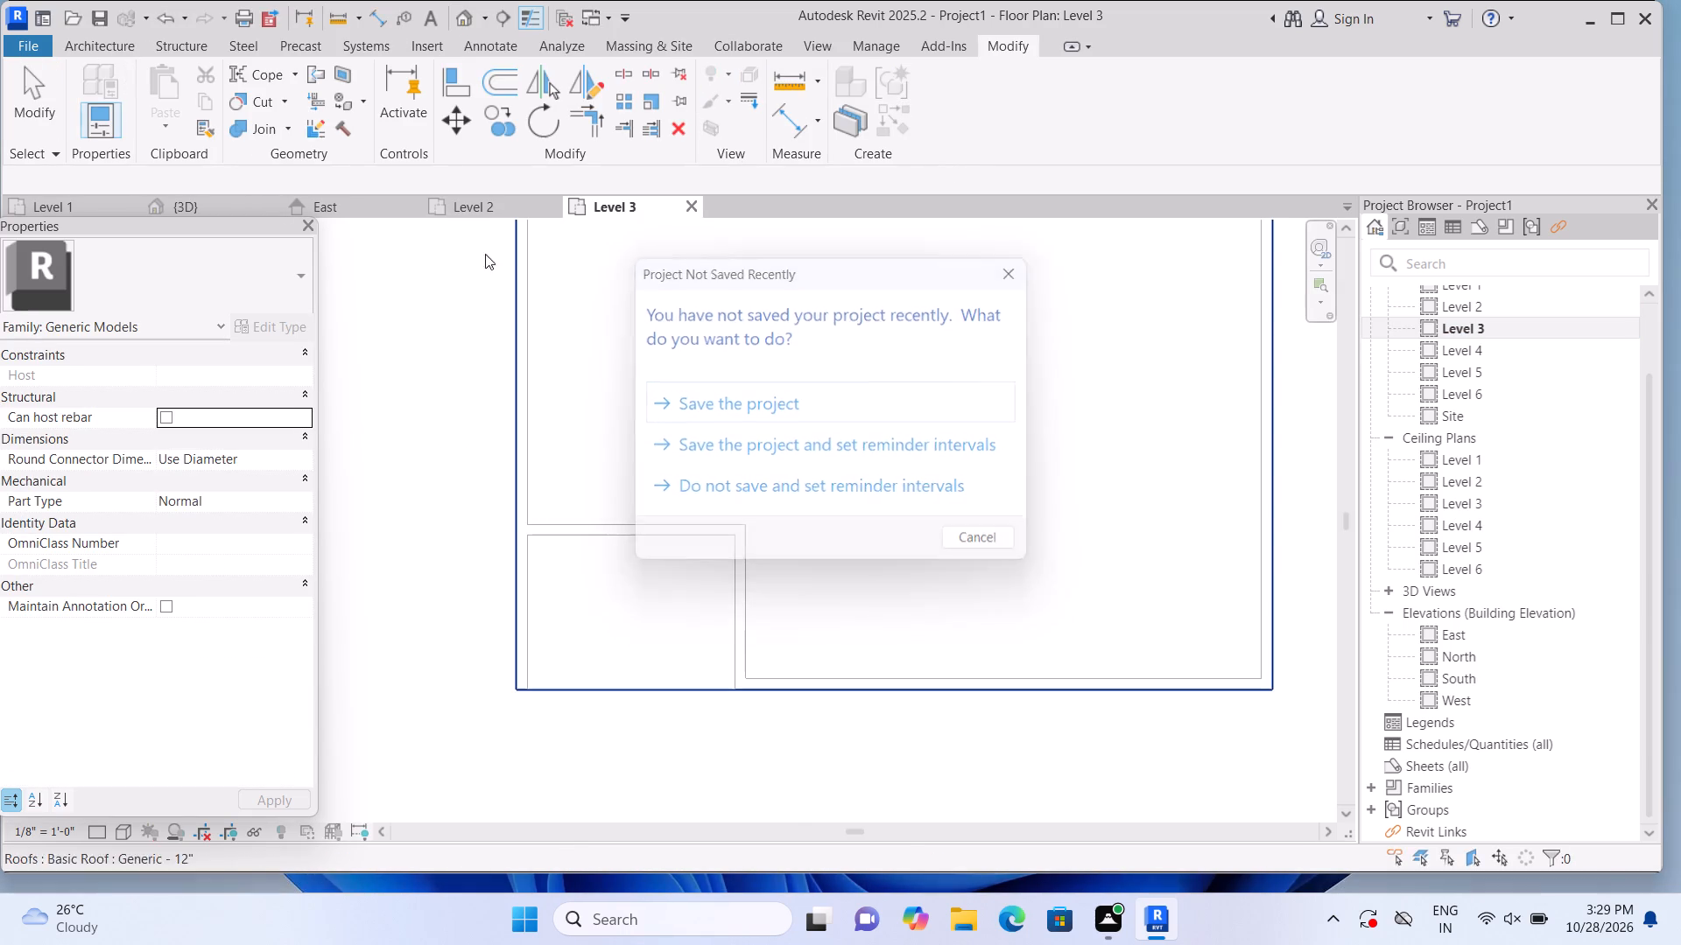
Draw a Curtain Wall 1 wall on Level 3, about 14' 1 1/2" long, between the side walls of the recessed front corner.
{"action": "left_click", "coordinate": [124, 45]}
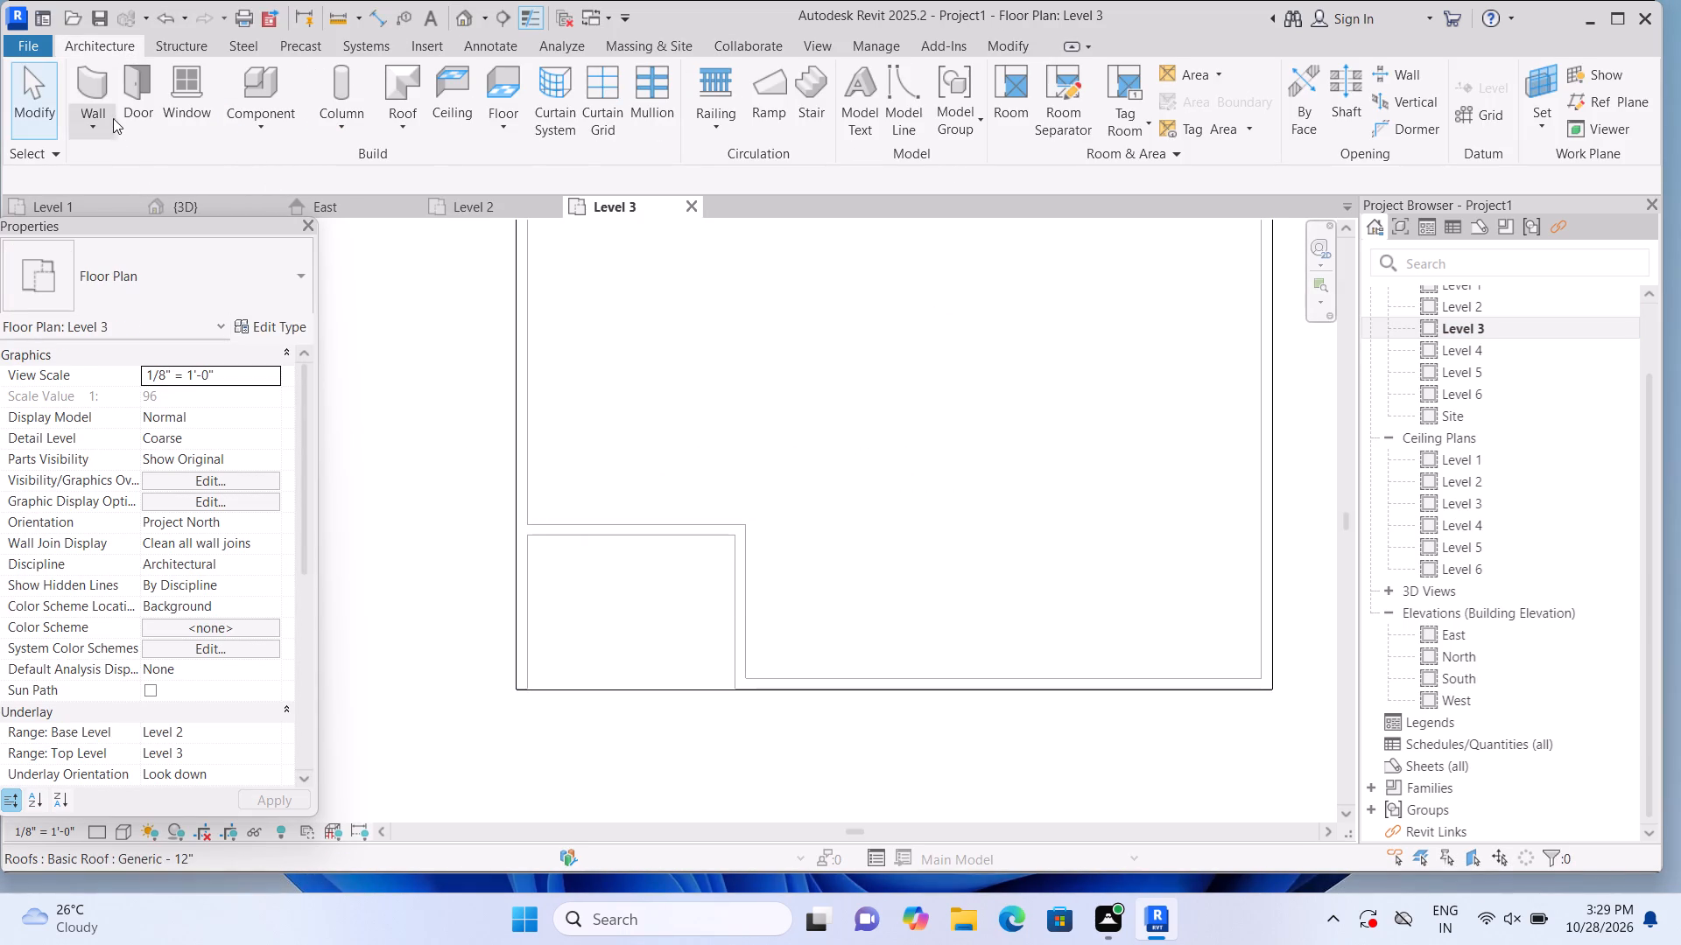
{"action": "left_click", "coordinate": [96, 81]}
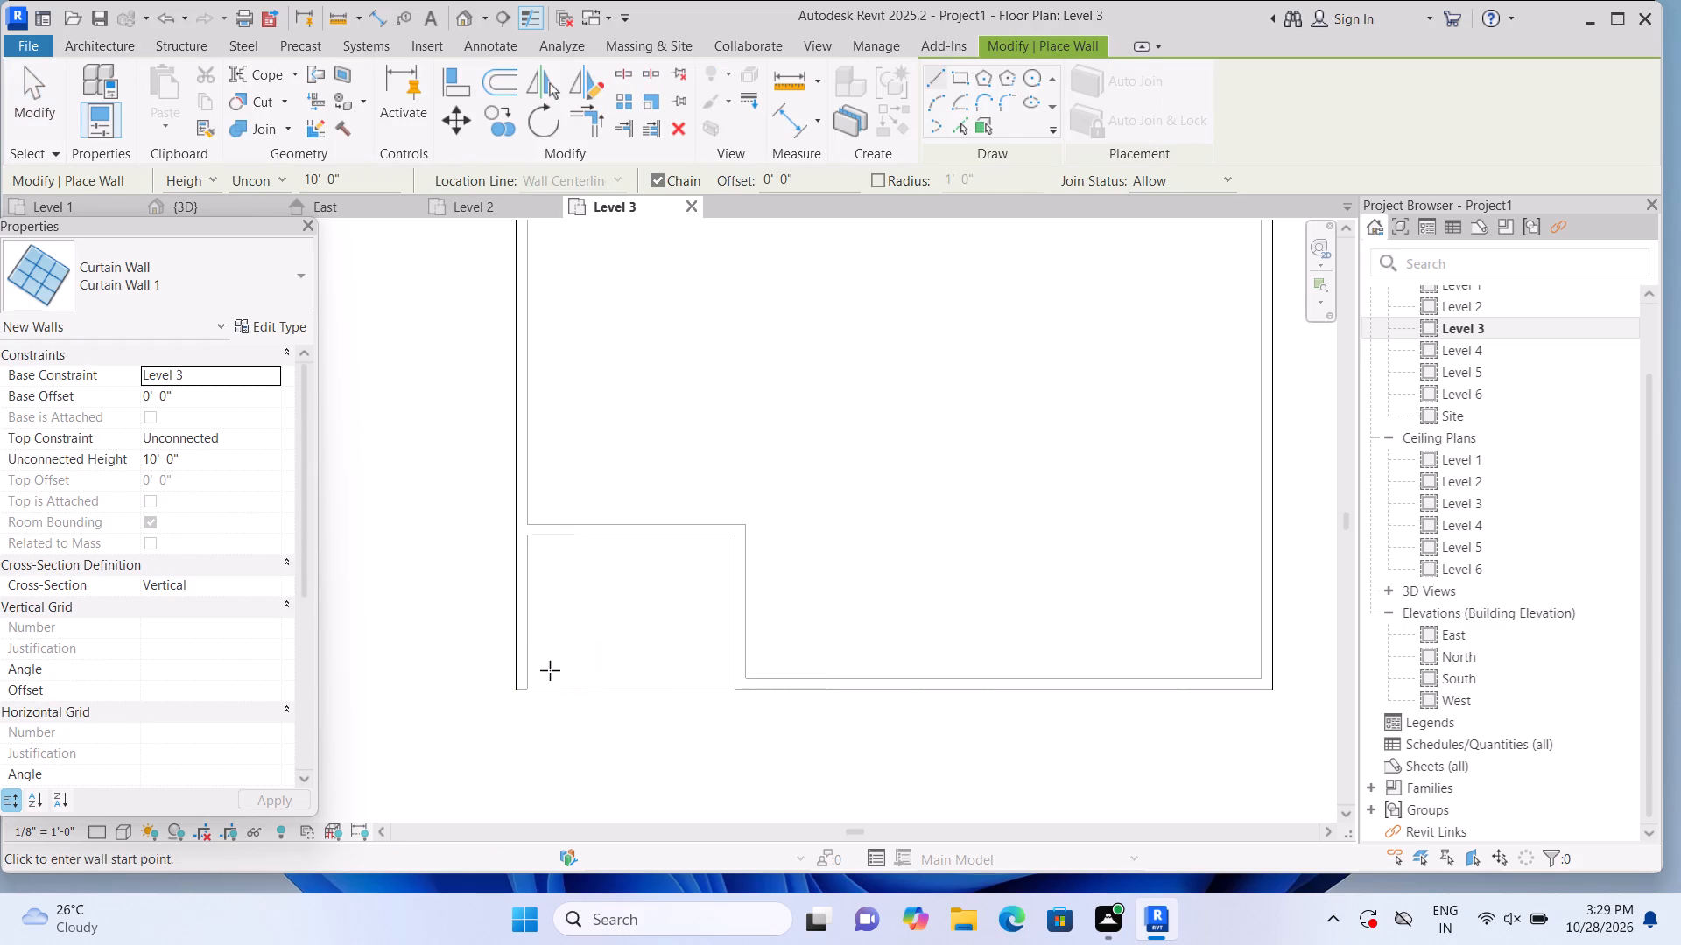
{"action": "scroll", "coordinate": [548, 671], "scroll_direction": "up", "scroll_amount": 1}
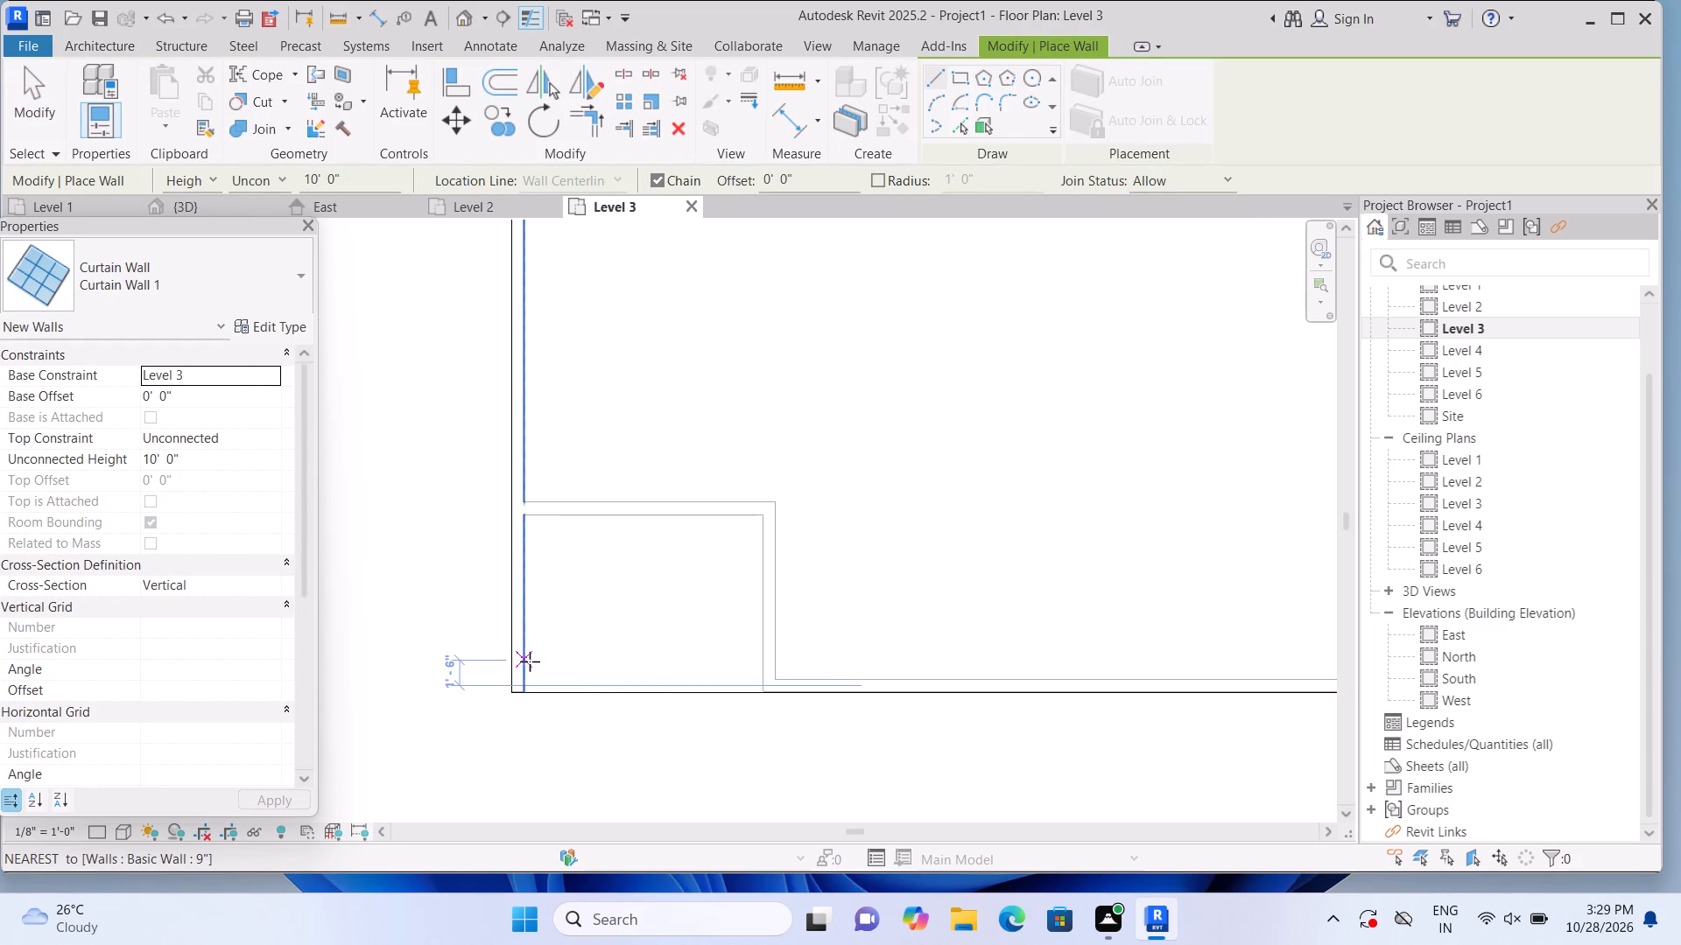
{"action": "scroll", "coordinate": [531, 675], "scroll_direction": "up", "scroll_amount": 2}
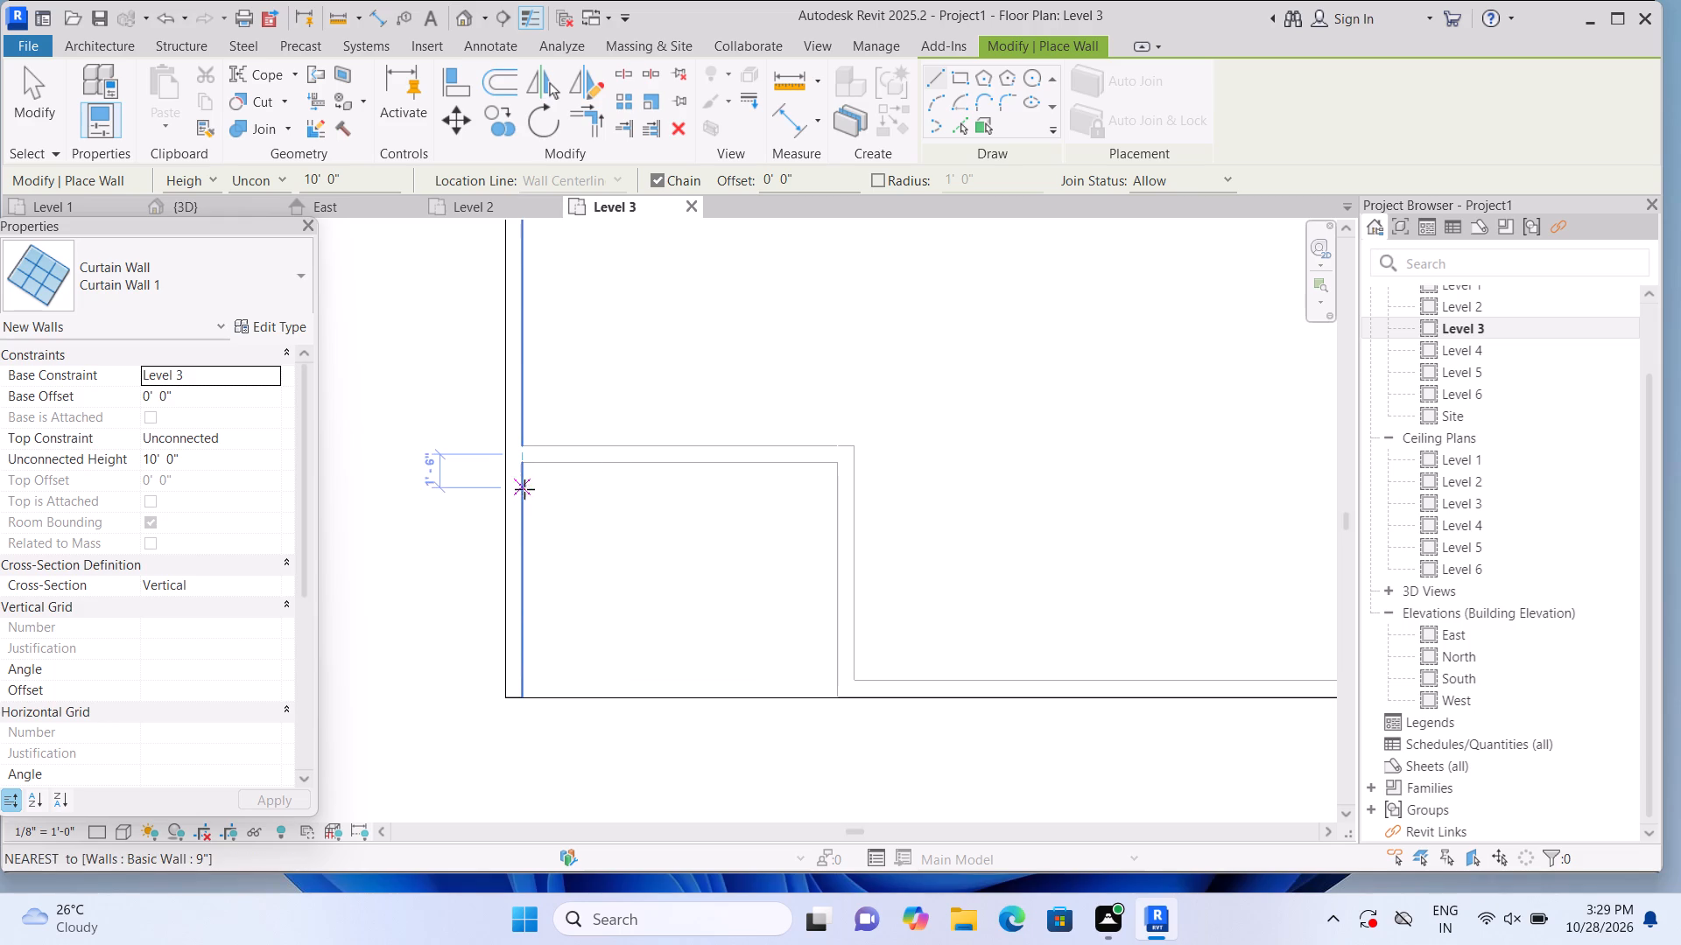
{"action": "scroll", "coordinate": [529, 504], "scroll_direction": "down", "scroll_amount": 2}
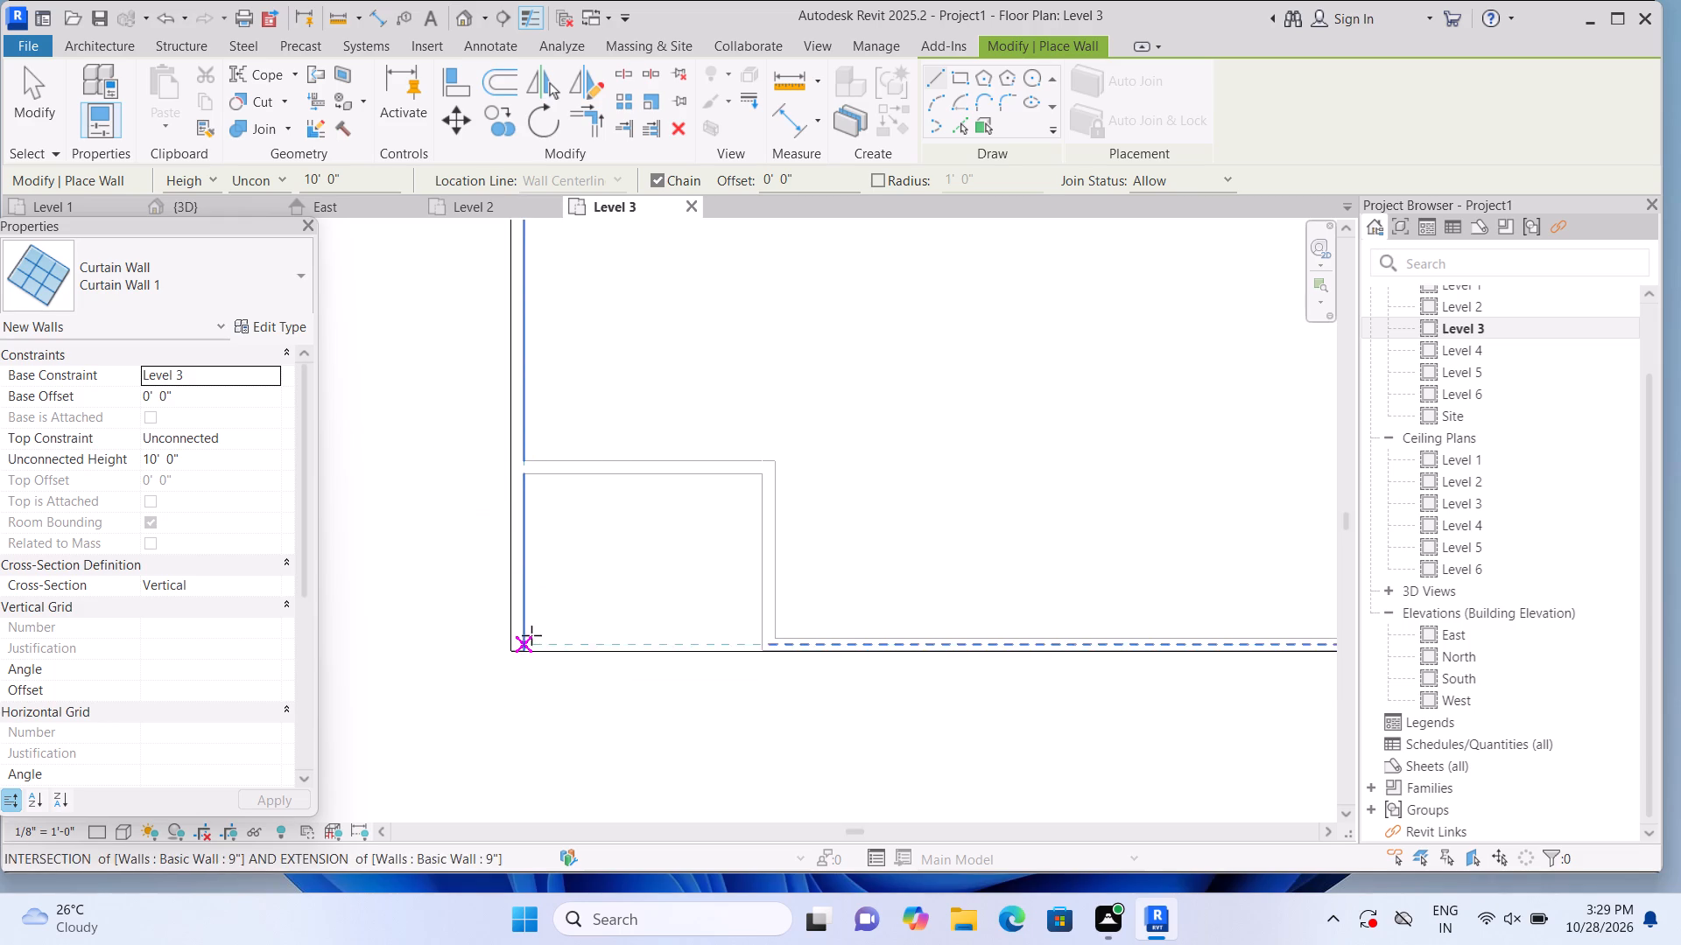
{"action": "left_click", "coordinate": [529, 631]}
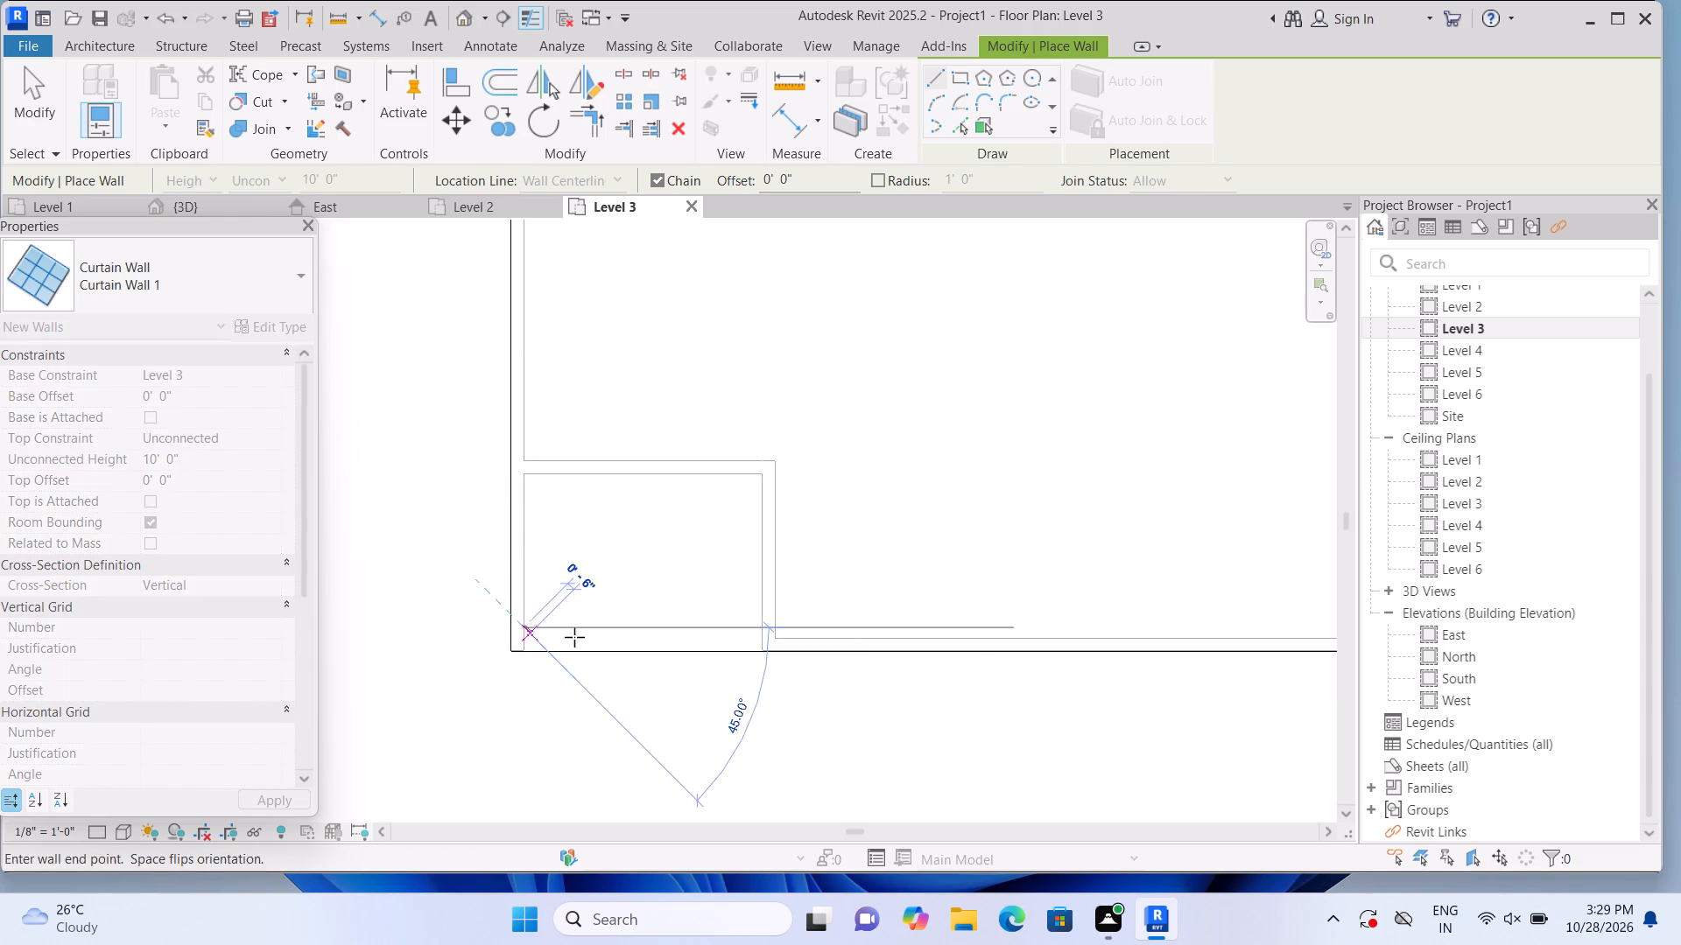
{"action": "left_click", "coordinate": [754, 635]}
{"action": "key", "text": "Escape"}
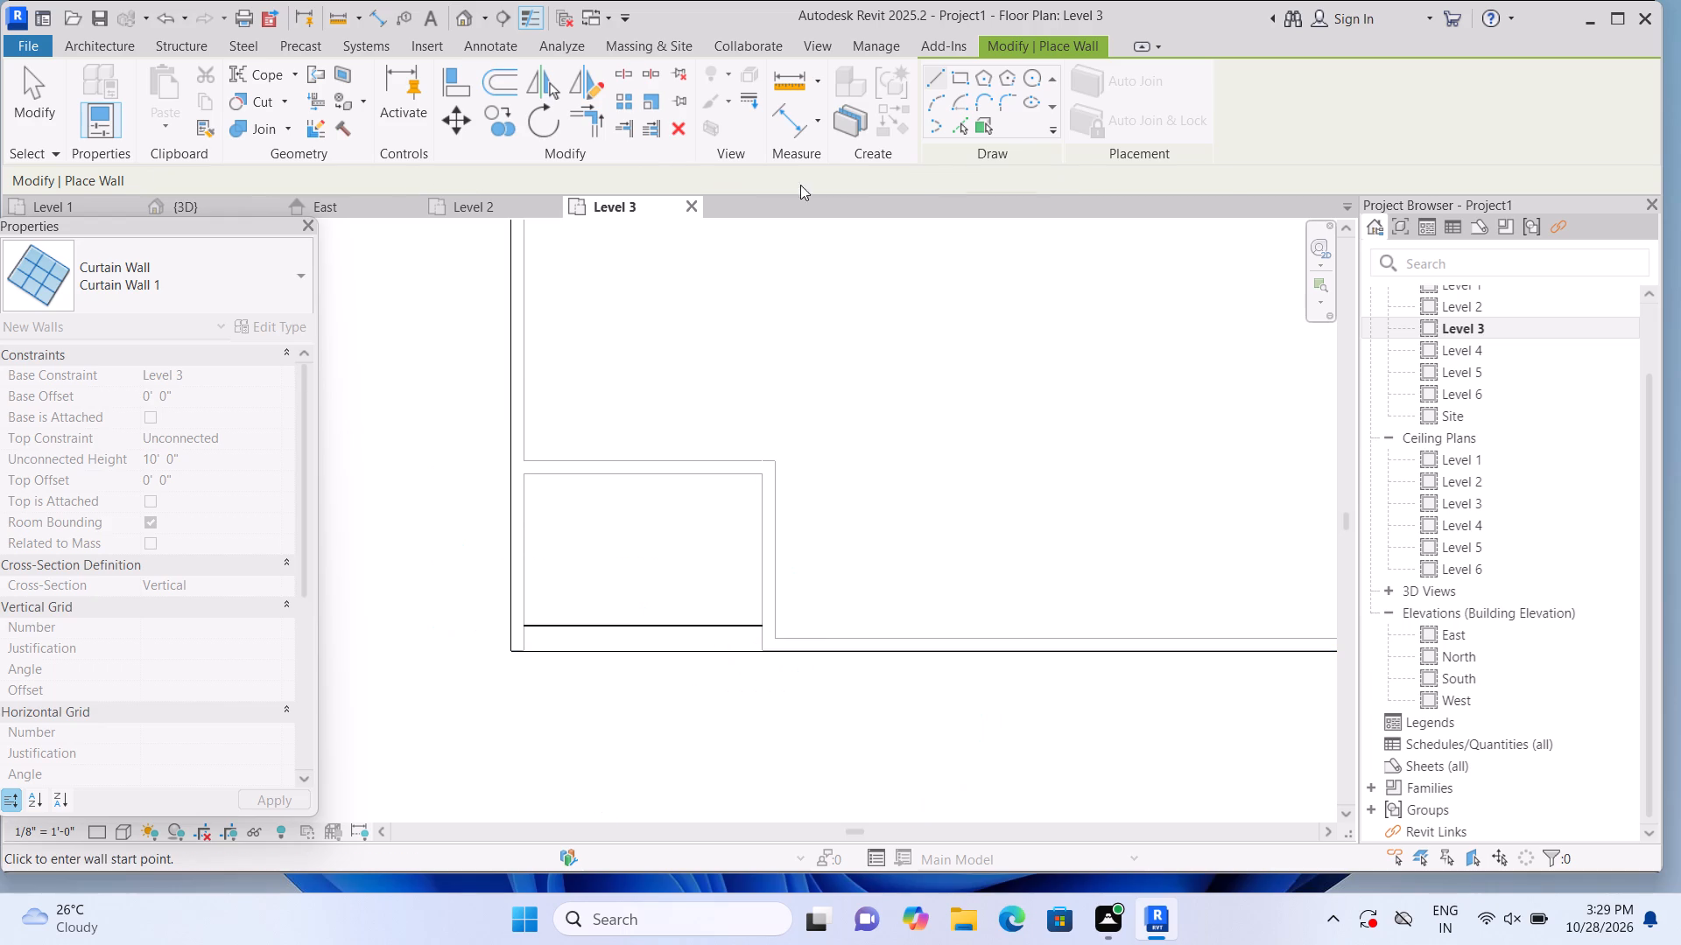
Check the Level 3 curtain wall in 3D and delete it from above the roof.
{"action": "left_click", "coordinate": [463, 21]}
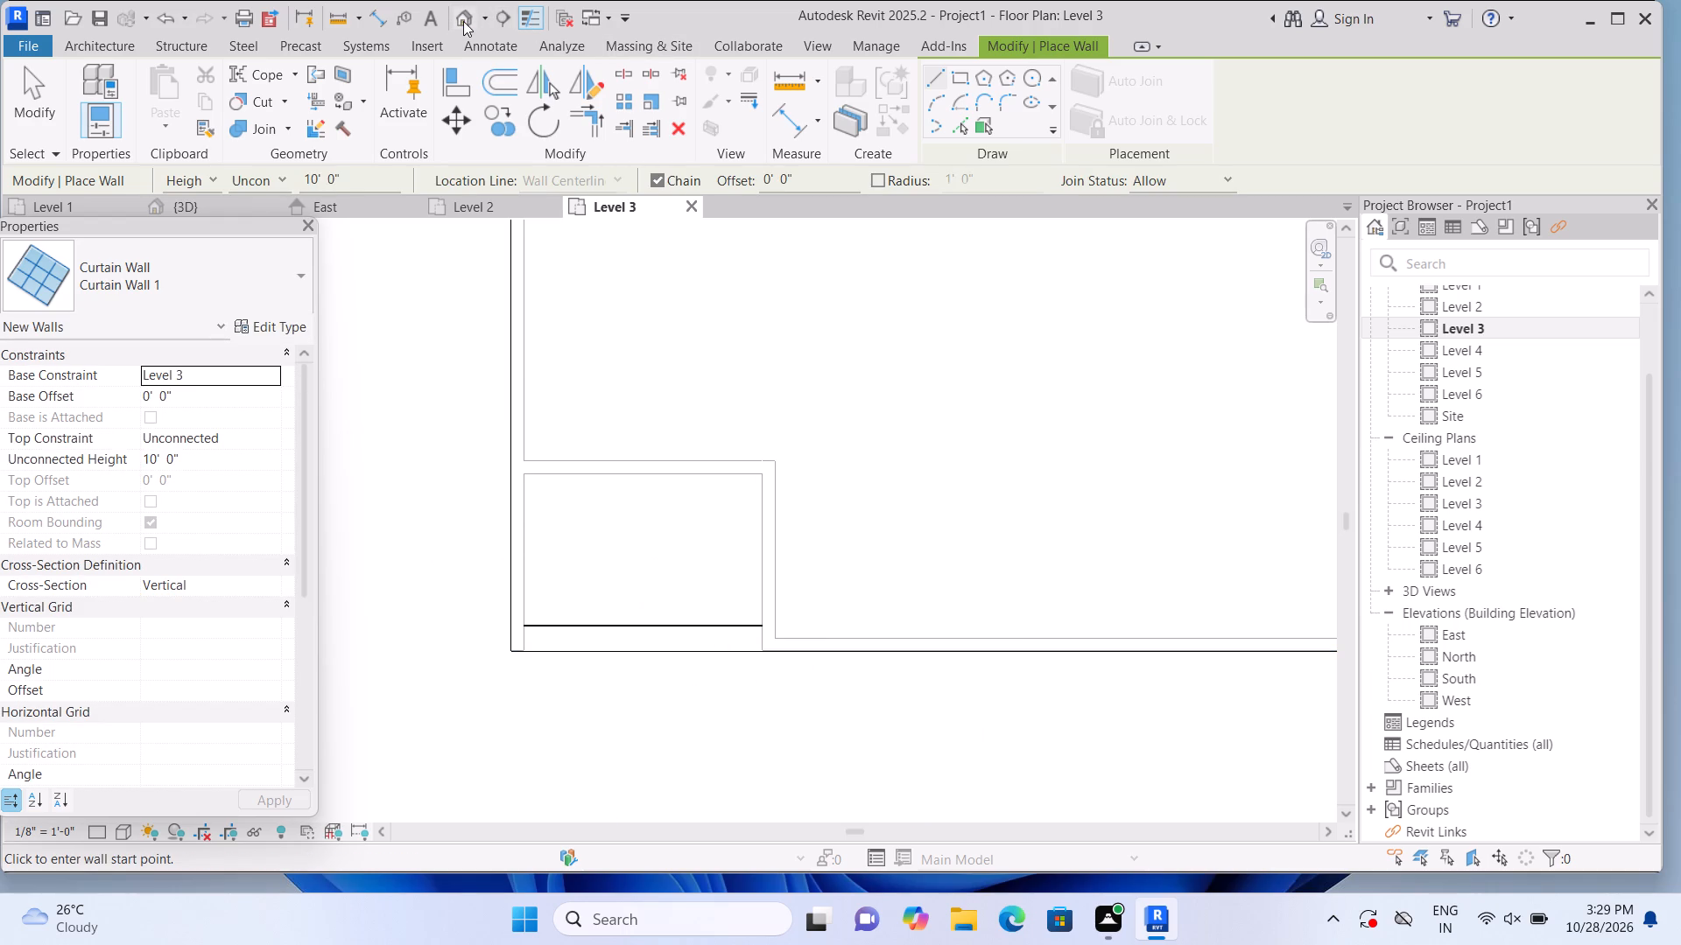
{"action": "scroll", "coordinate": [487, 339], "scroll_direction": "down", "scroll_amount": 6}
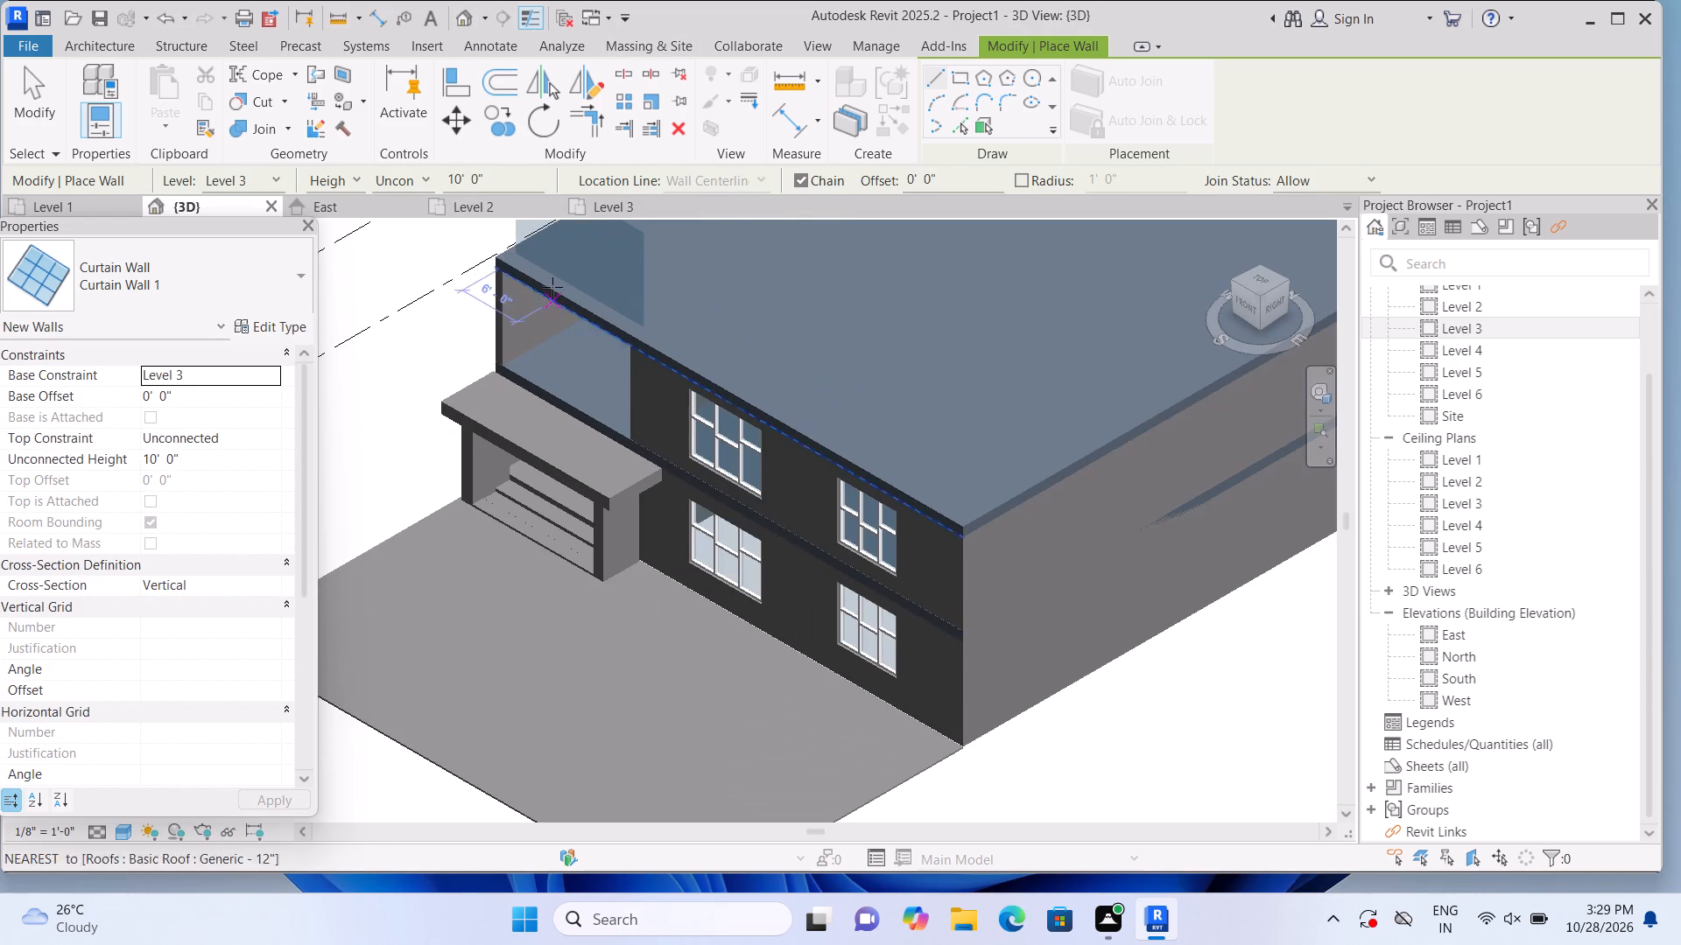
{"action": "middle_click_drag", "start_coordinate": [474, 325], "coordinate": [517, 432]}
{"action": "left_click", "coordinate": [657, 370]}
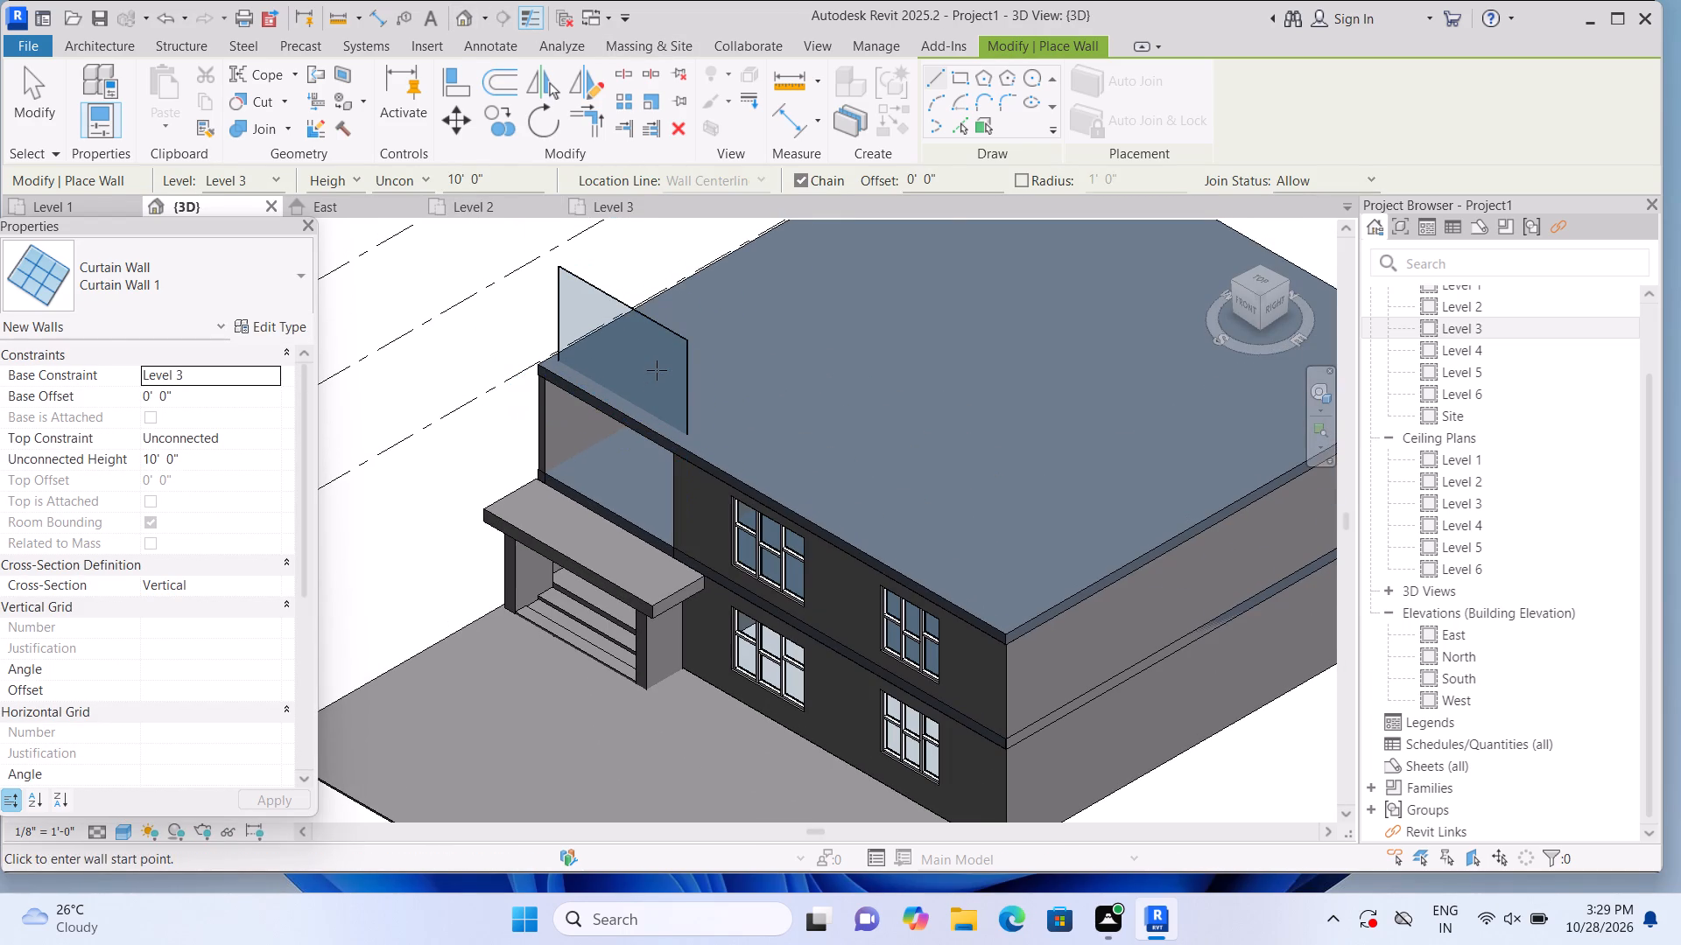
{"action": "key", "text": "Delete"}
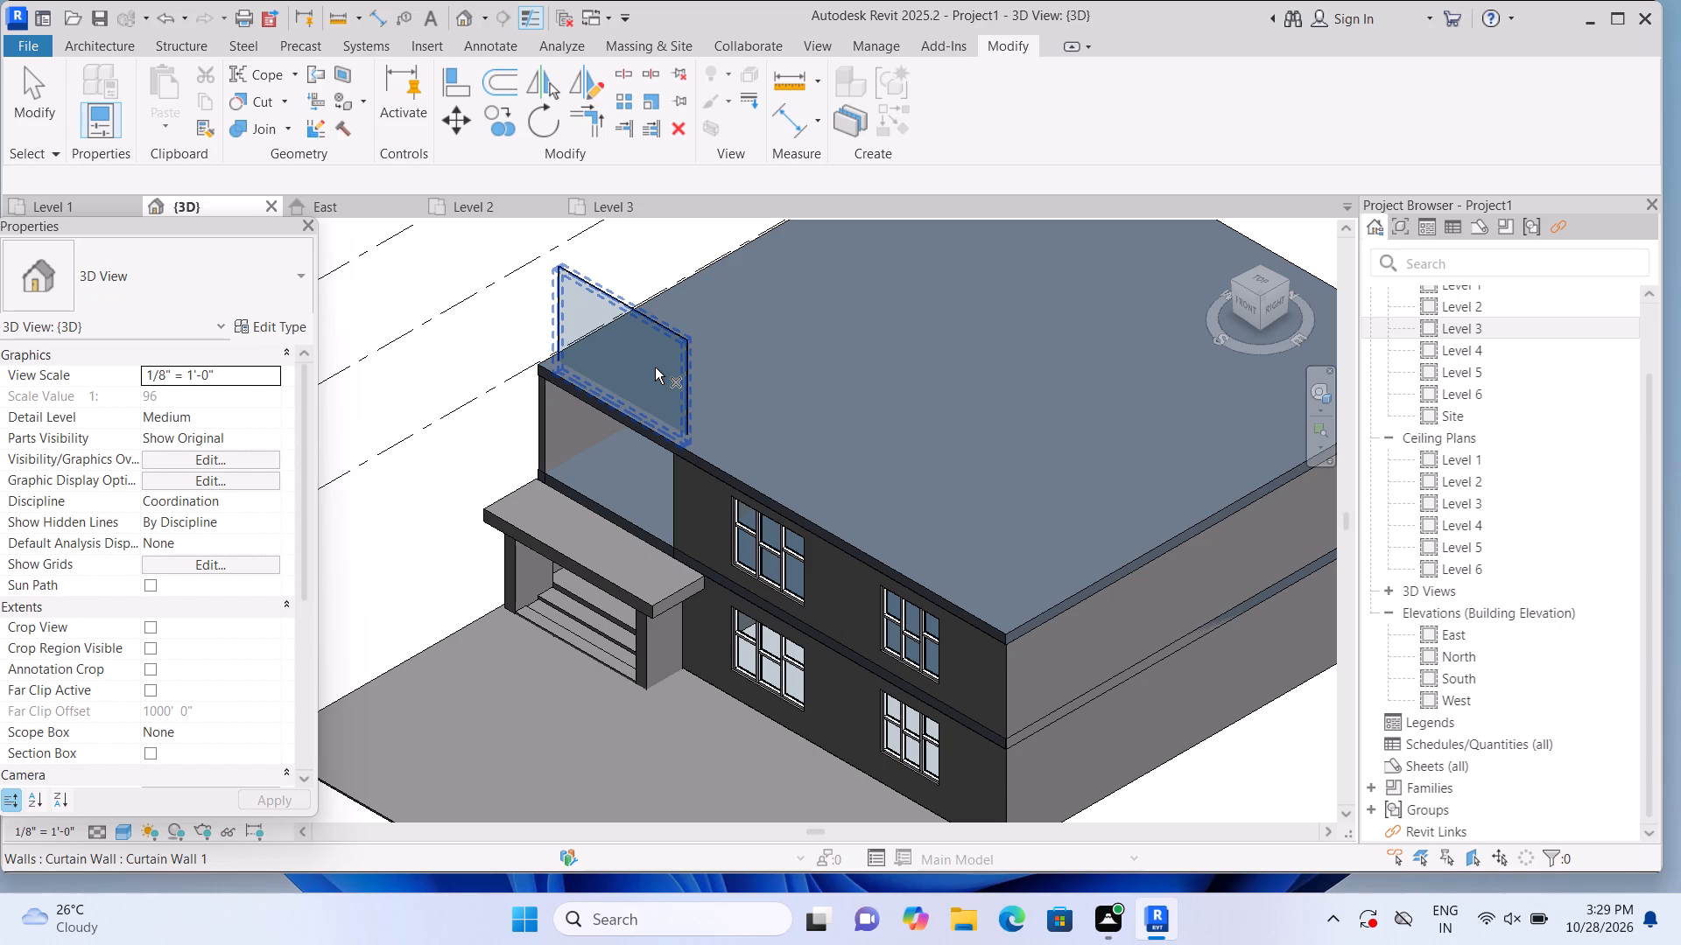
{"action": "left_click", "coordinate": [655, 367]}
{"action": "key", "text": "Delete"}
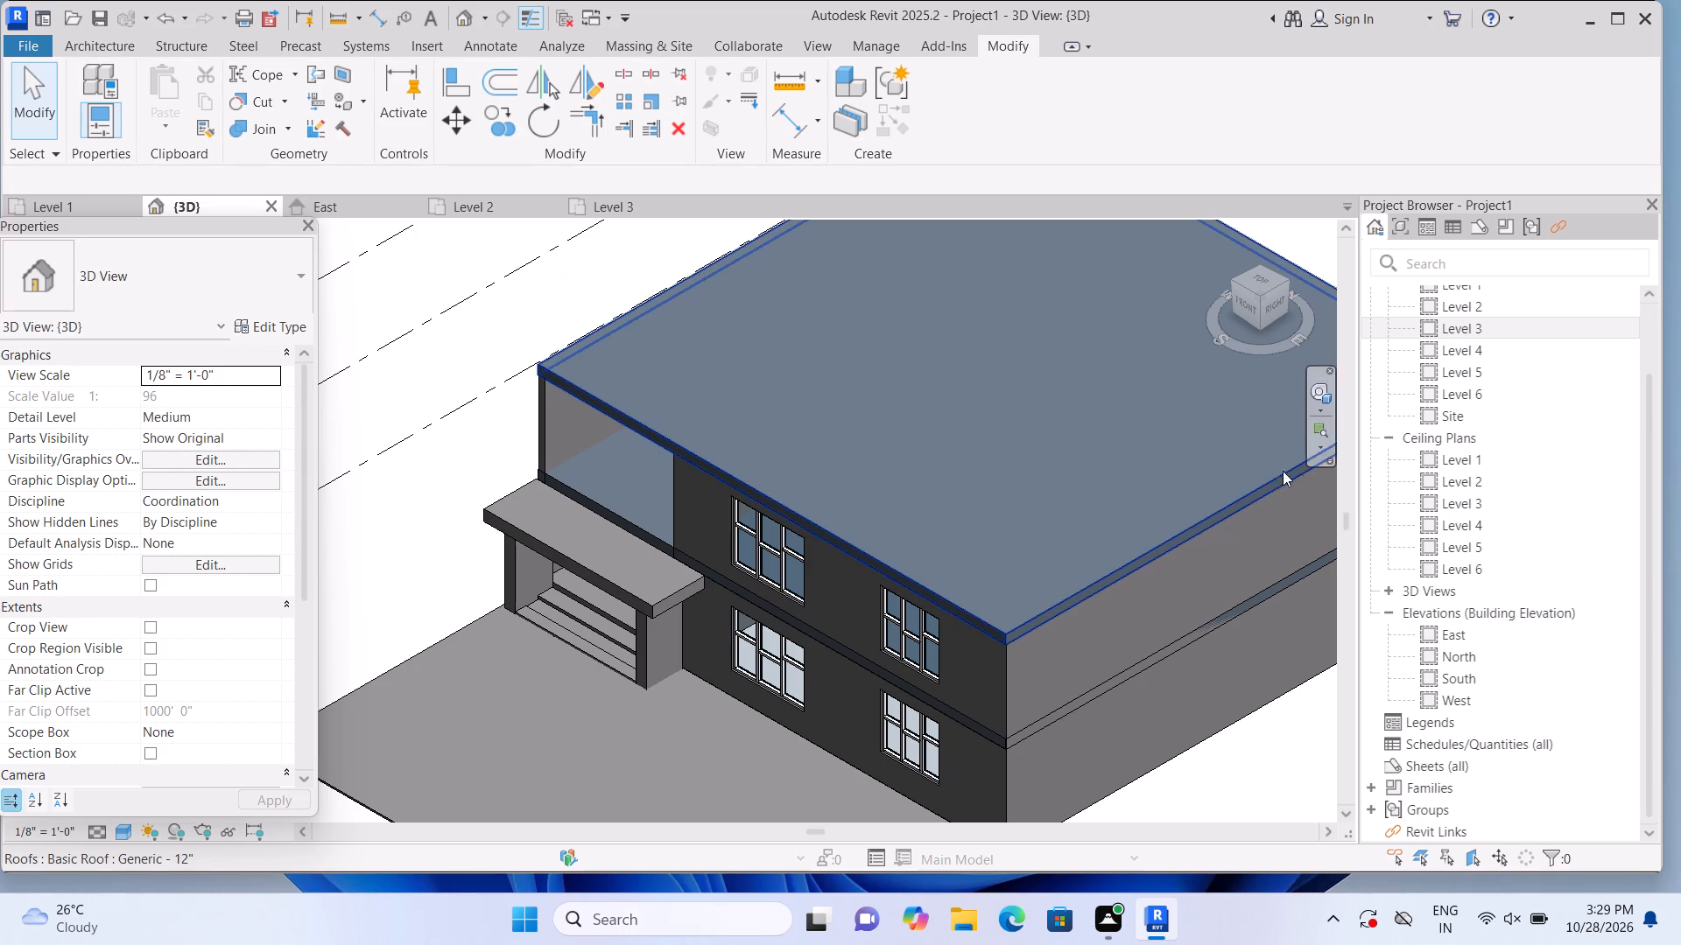
Draw a 10' high Curtain Wall 1 wall on Level 2, about 14' 1 1/2" long, across the recessed corner just behind its open front, and check it in 3D.
{"action": "double_click", "coordinate": [1429, 305]}
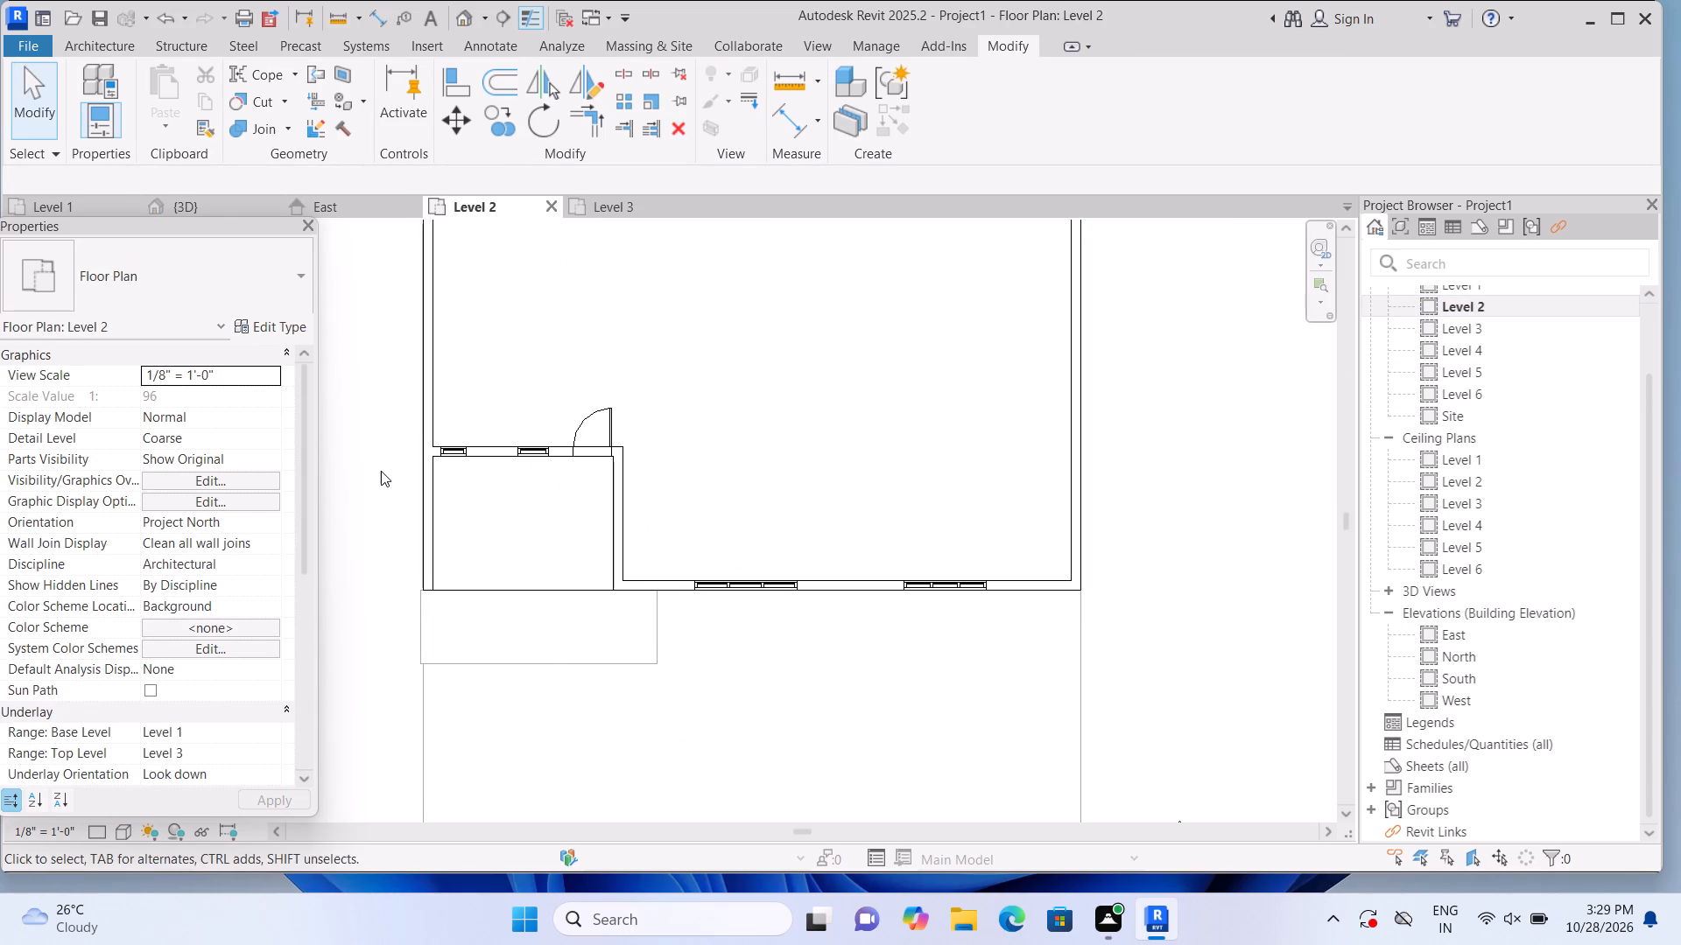
{"action": "scroll", "coordinate": [381, 479], "scroll_direction": "down", "scroll_amount": 1}
{"action": "scroll", "coordinate": [383, 440], "scroll_direction": "up", "scroll_amount": 3}
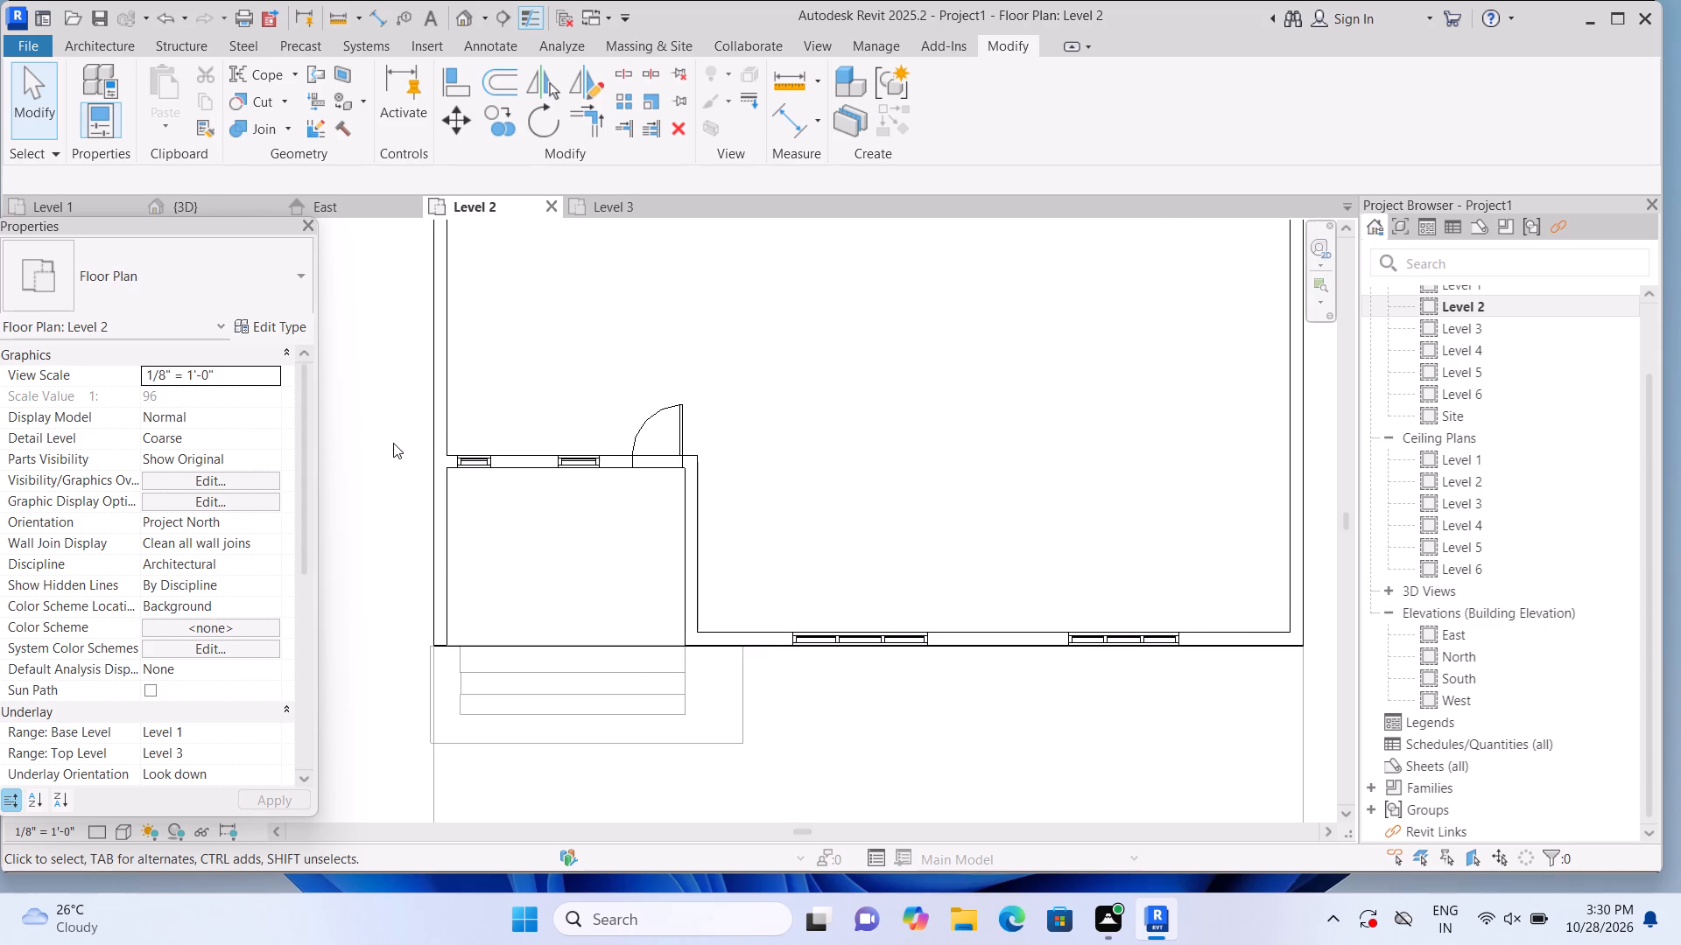
{"action": "left_click", "coordinate": [132, 47]}
{"action": "left_click", "coordinate": [95, 79]}
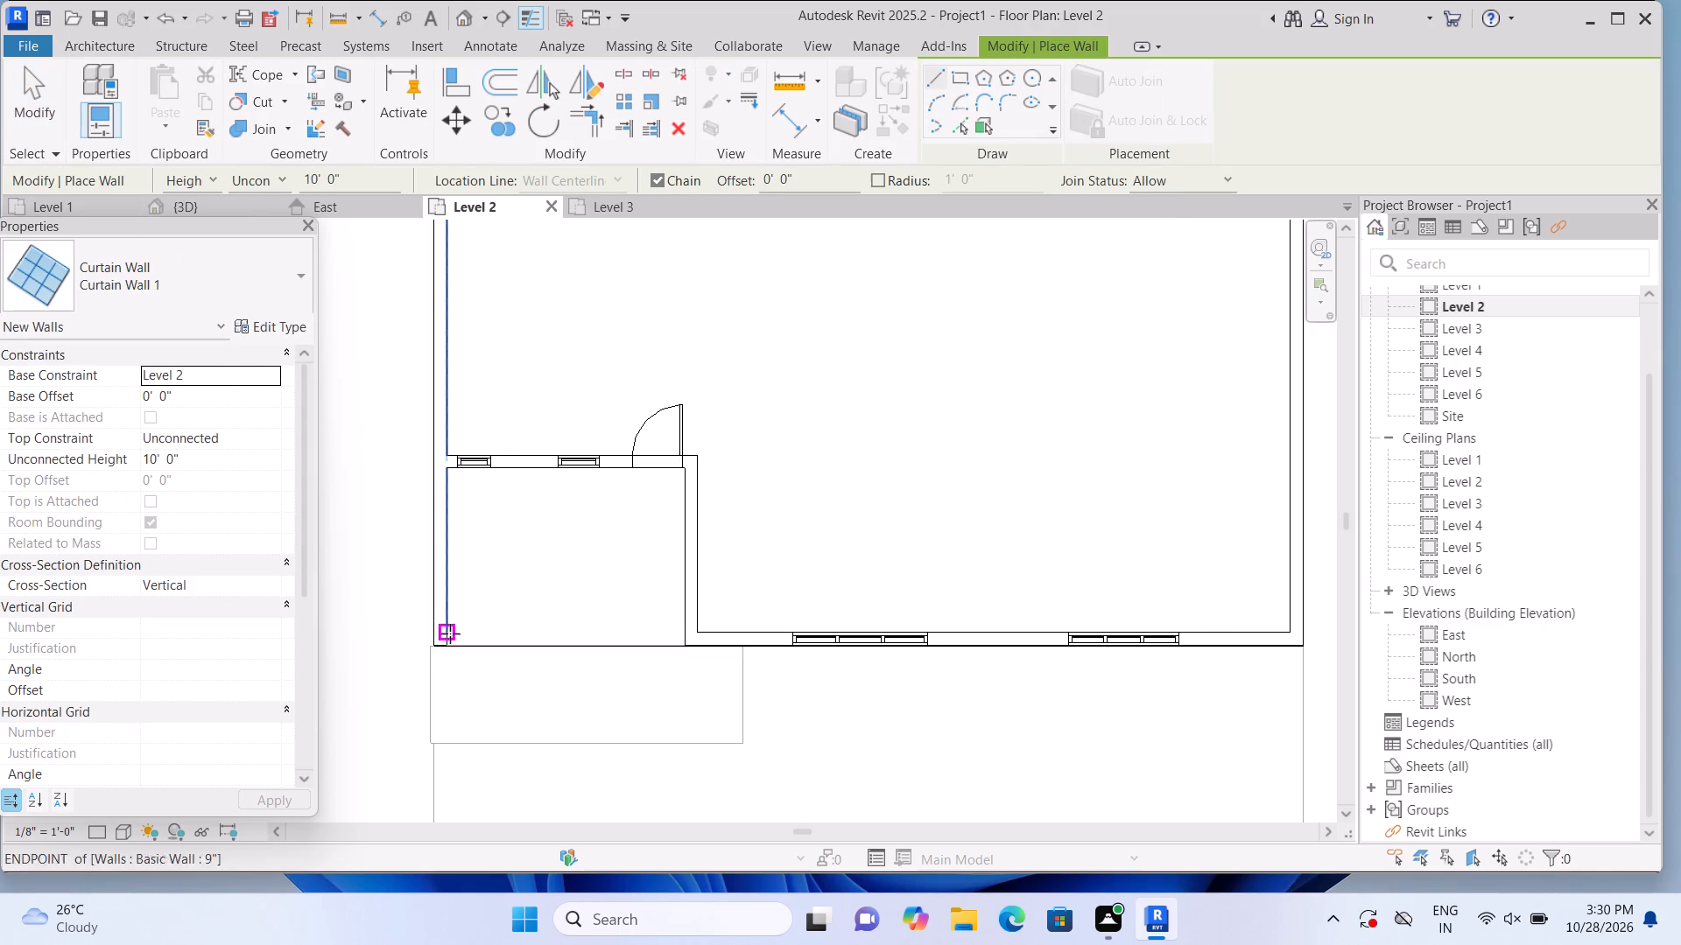
{"action": "scroll", "coordinate": [455, 624], "scroll_direction": "up", "scroll_amount": 2}
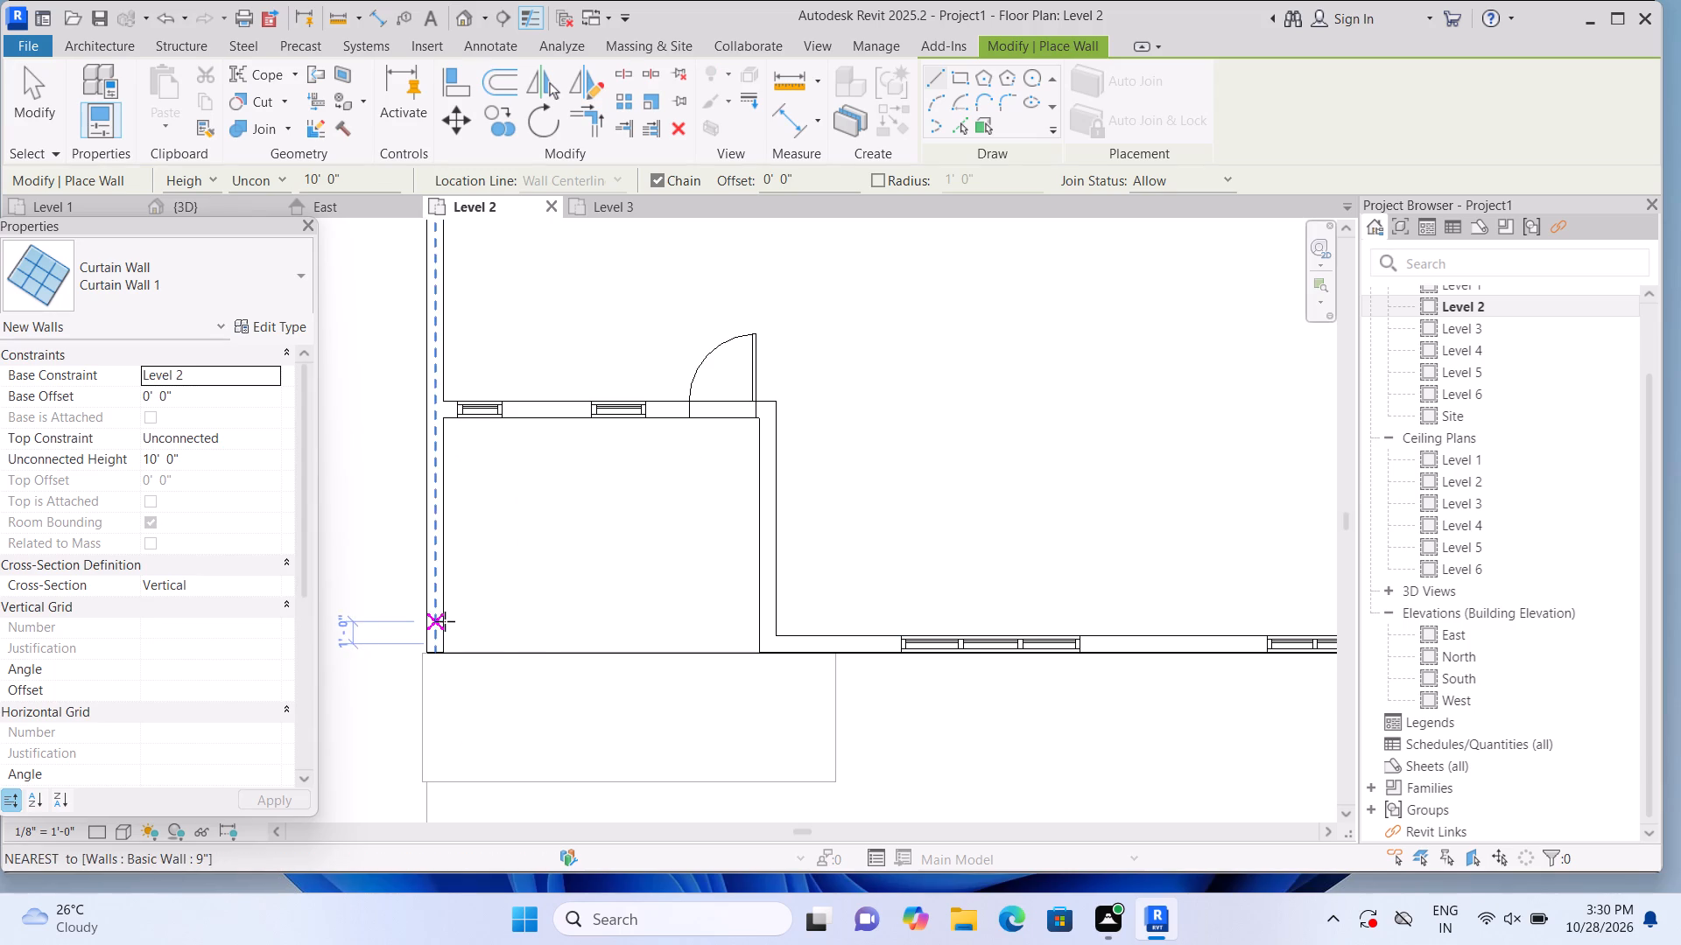
{"action": "left_click", "coordinate": [449, 621]}
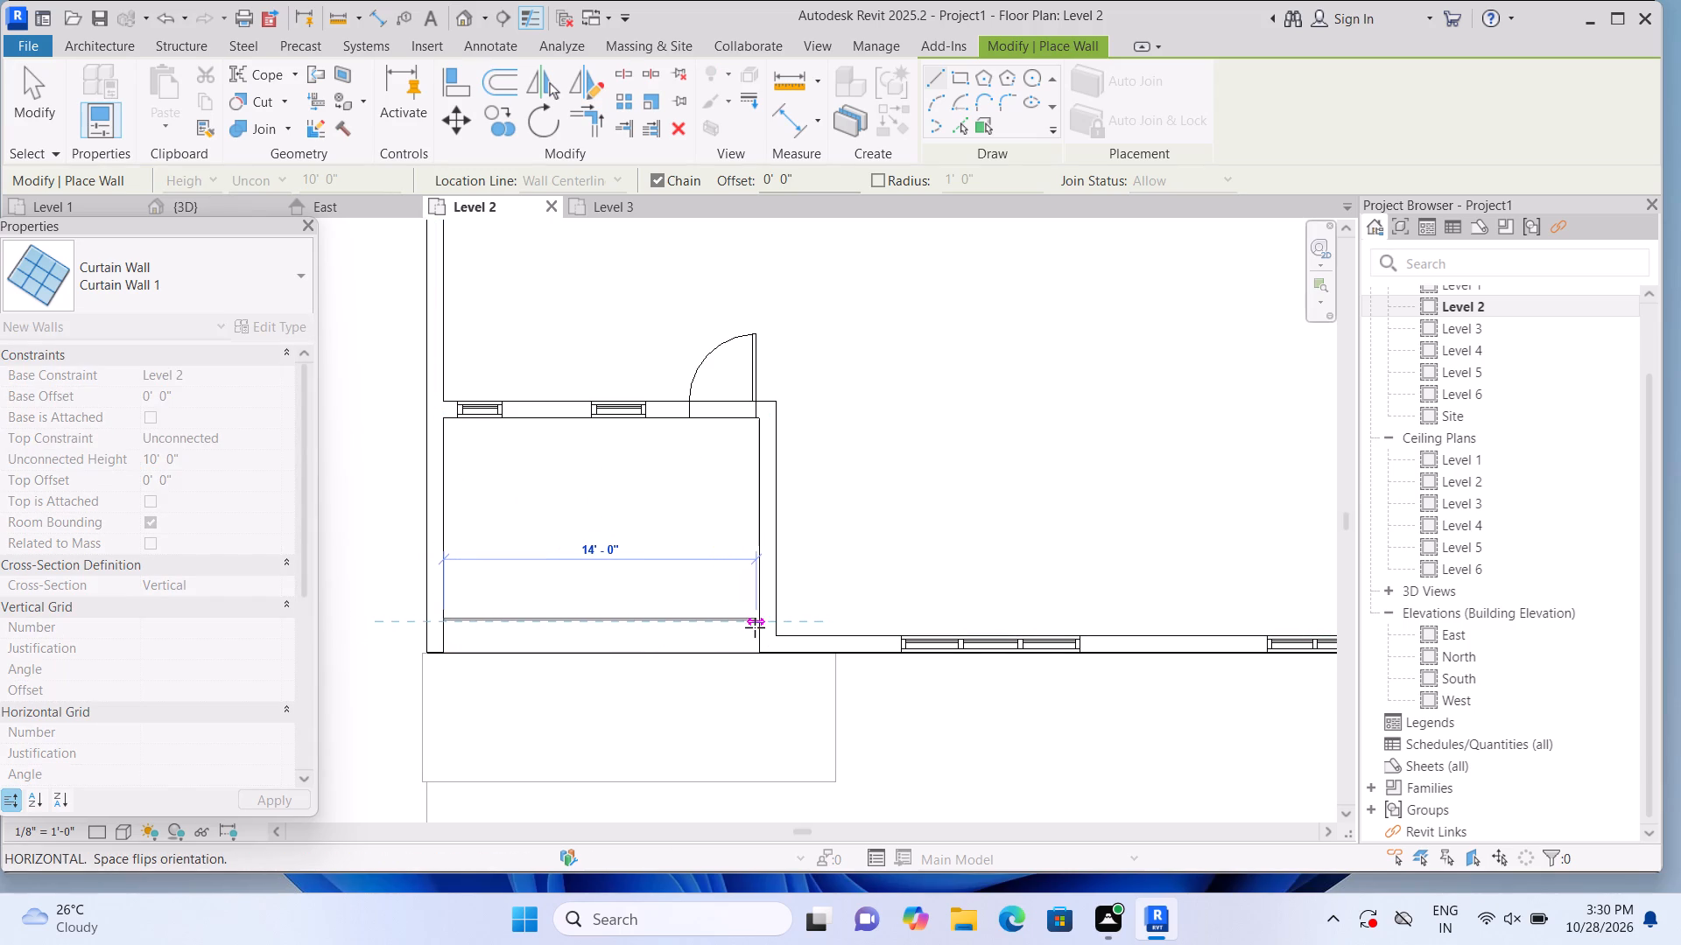
{"action": "scroll", "coordinate": [755, 626], "scroll_direction": "up", "scroll_amount": 1}
{"action": "left_click", "coordinate": [755, 626]}
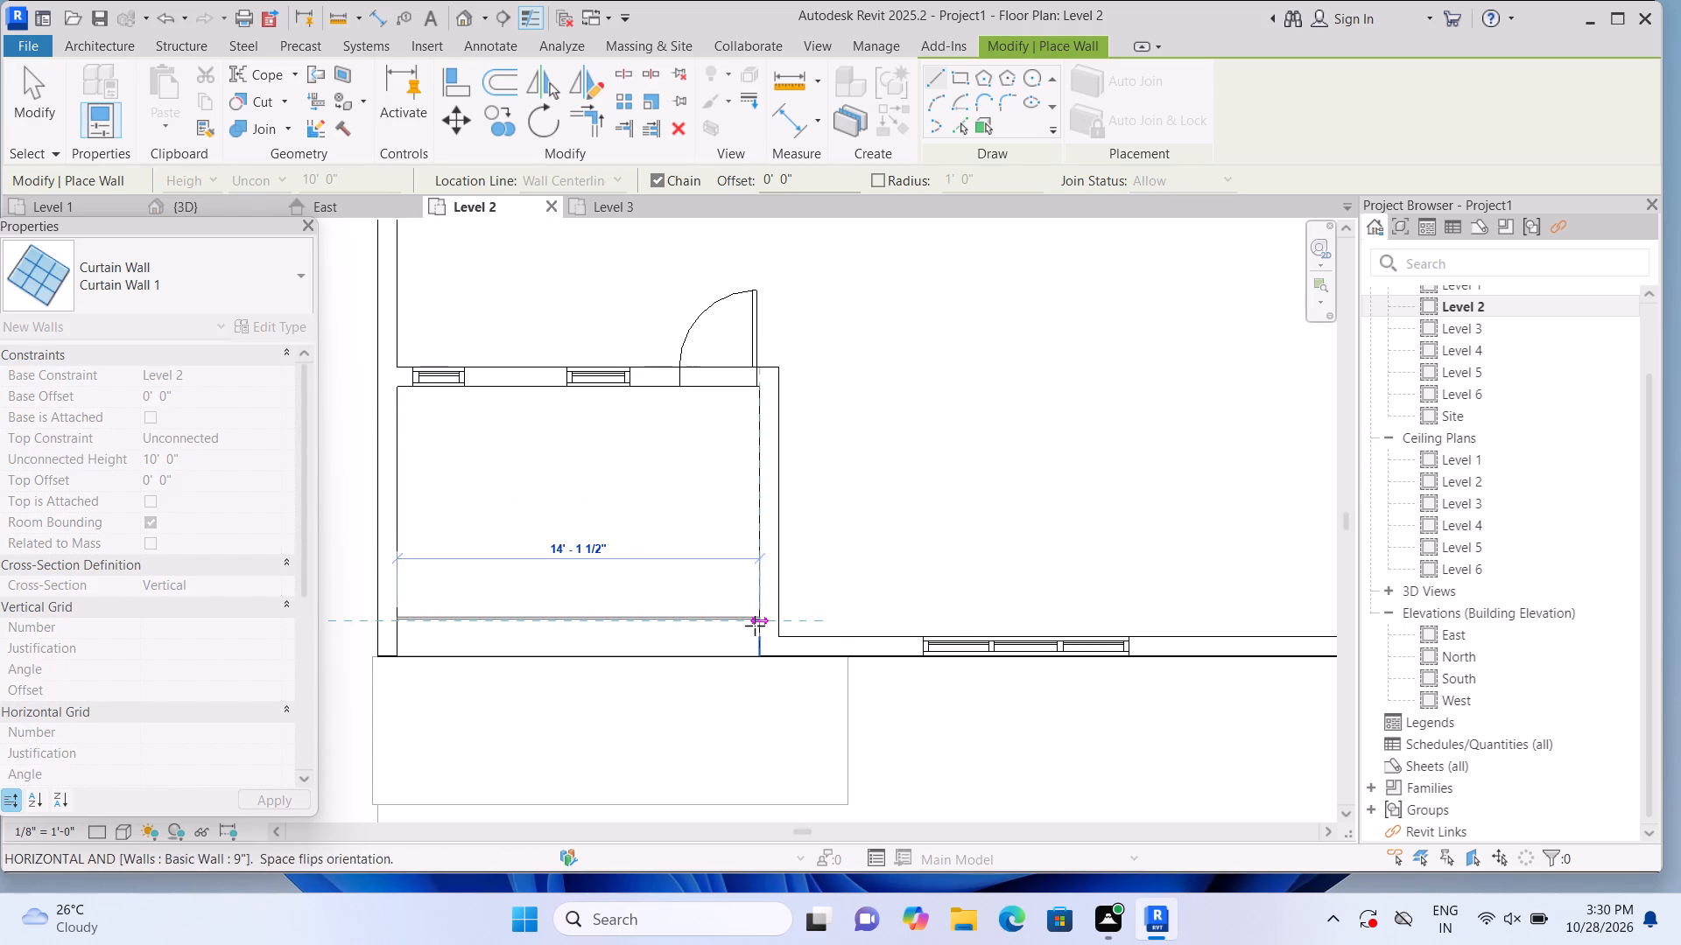
{"action": "key", "text": "Escape"}
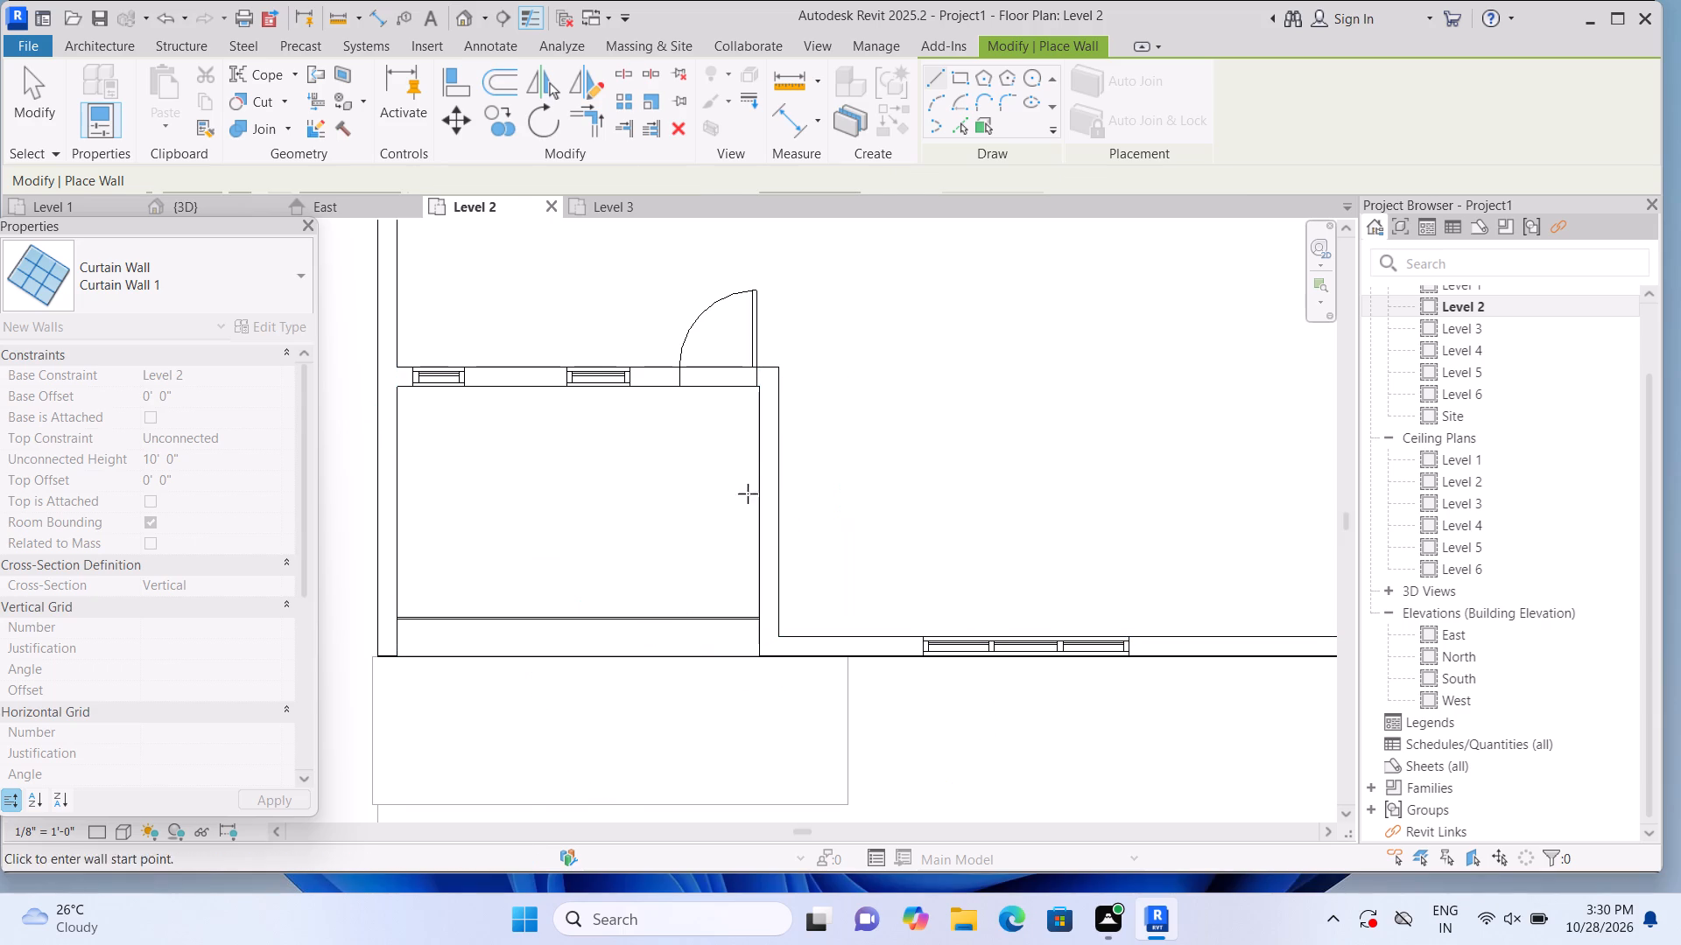
{"action": "left_click", "coordinate": [468, 23]}
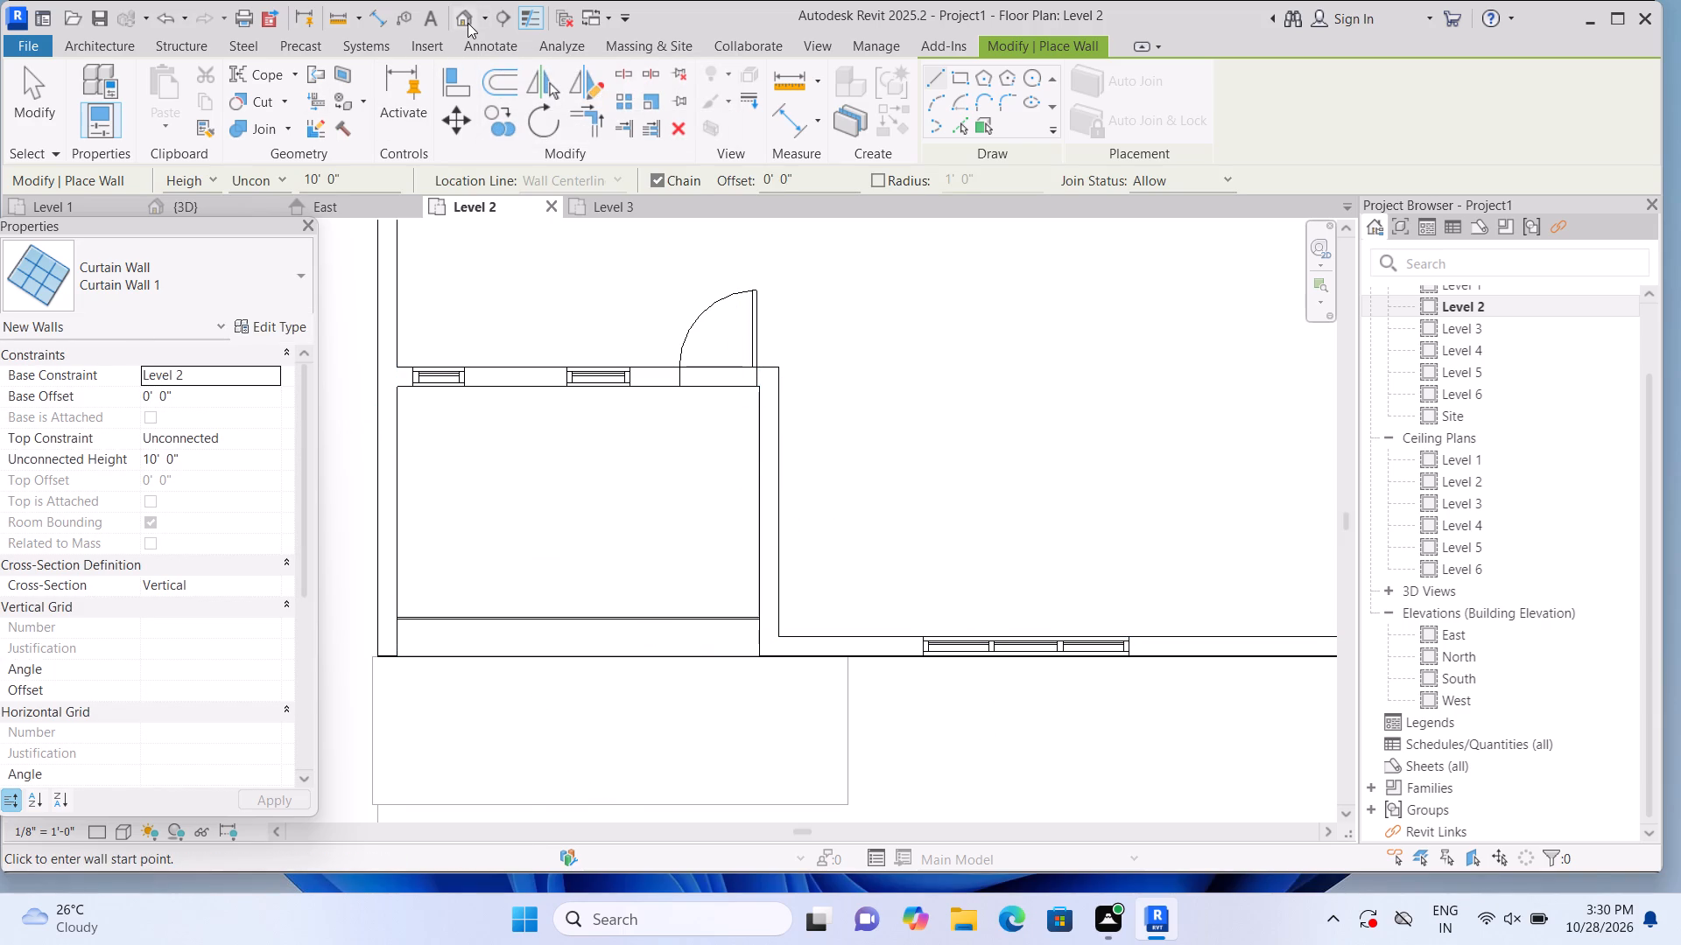
{"action": "scroll", "coordinate": [491, 508], "scroll_direction": "up", "scroll_amount": 4}
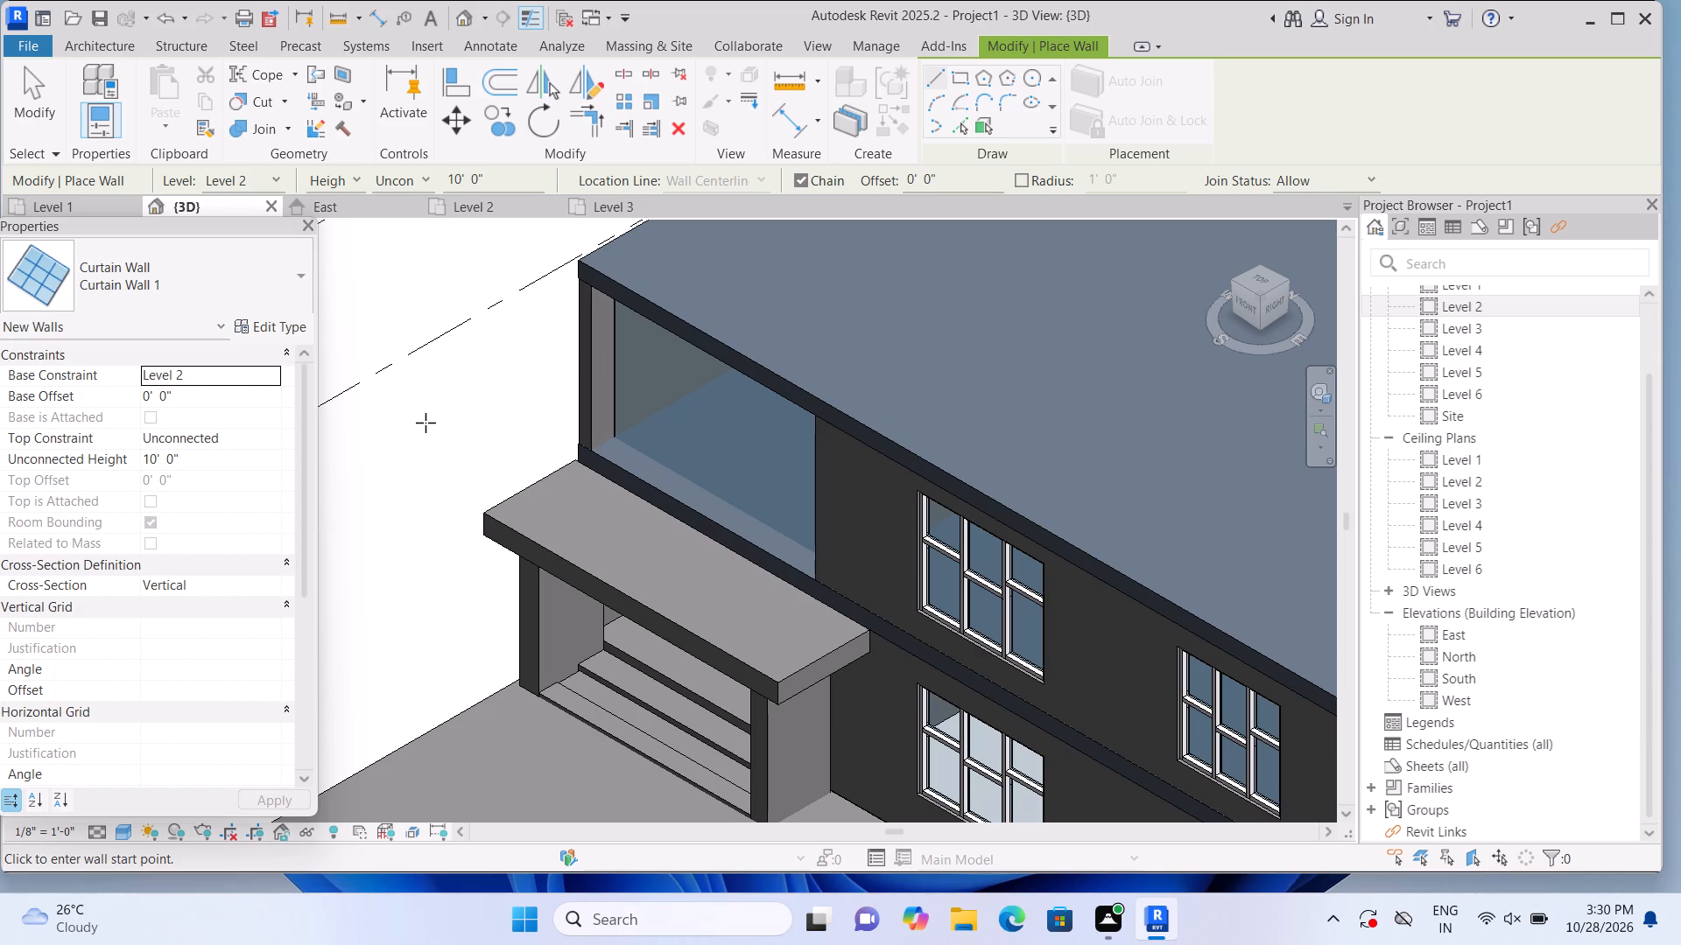
Delete the Curtain Wall 1 wall set behind the open front of the recessed Level 2 corner.
{"action": "key", "text": "Escape"}
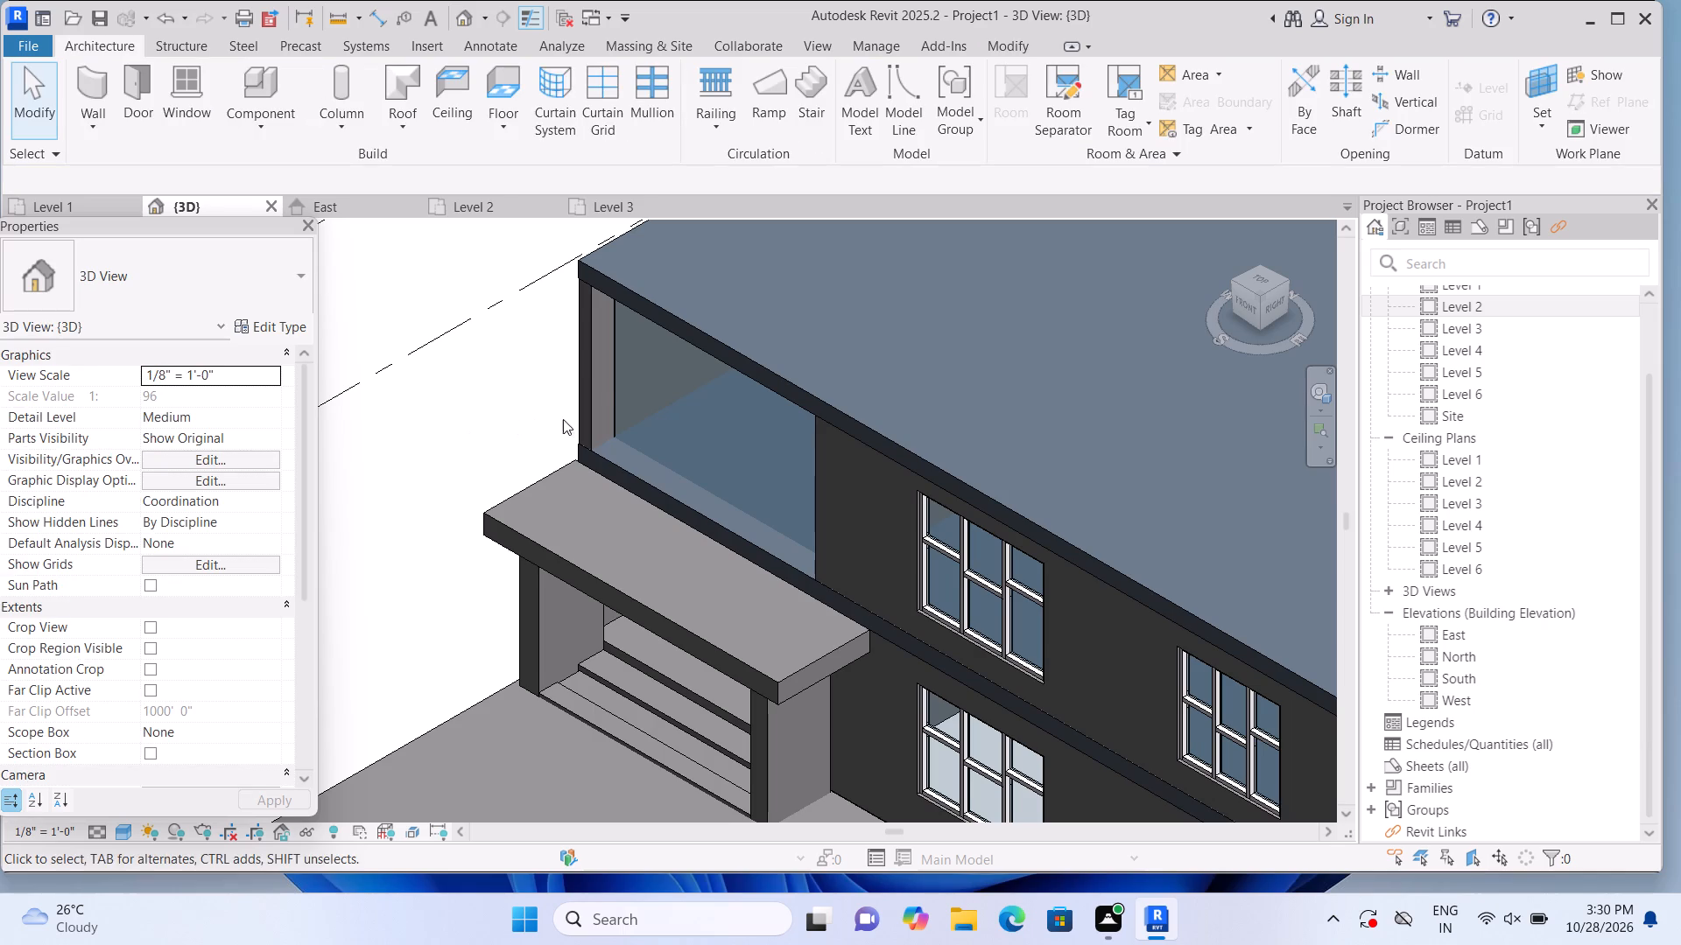
{"action": "left_click", "coordinate": [651, 418]}
{"action": "key", "text": "Delete"}
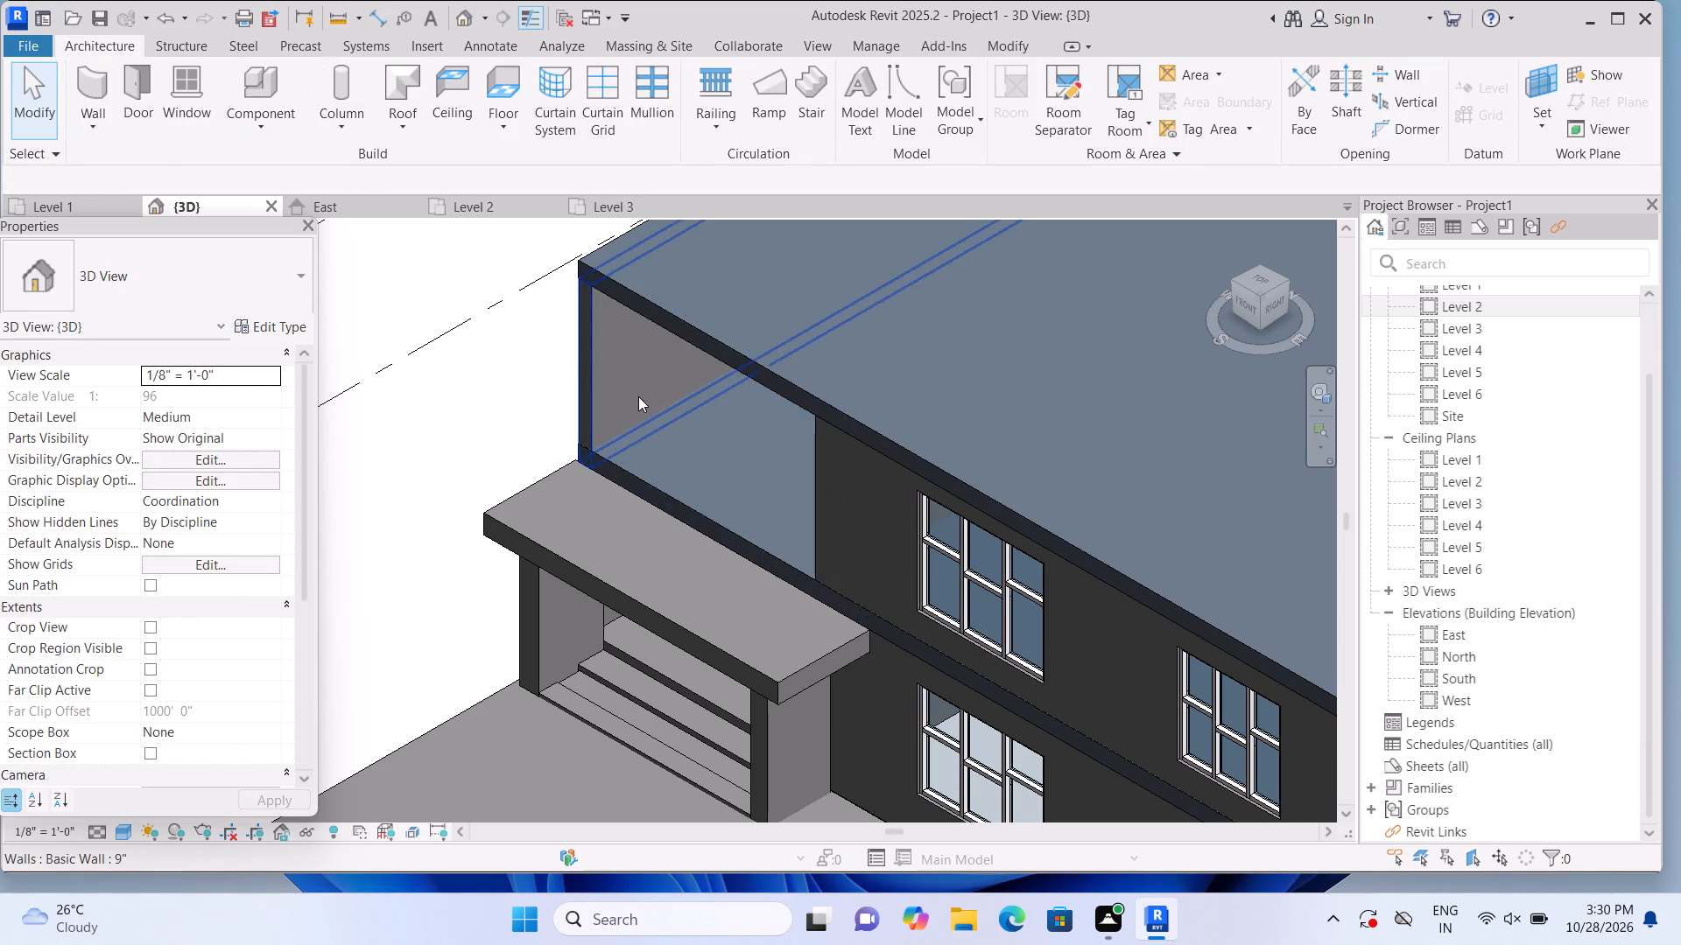
Draw a 10' high Curtain Wall 1 wall on Level 2, about 14' 6" long, across the recess on the front wall's centreline, and check it in 3D.
{"action": "left_click", "coordinate": [1429, 299]}
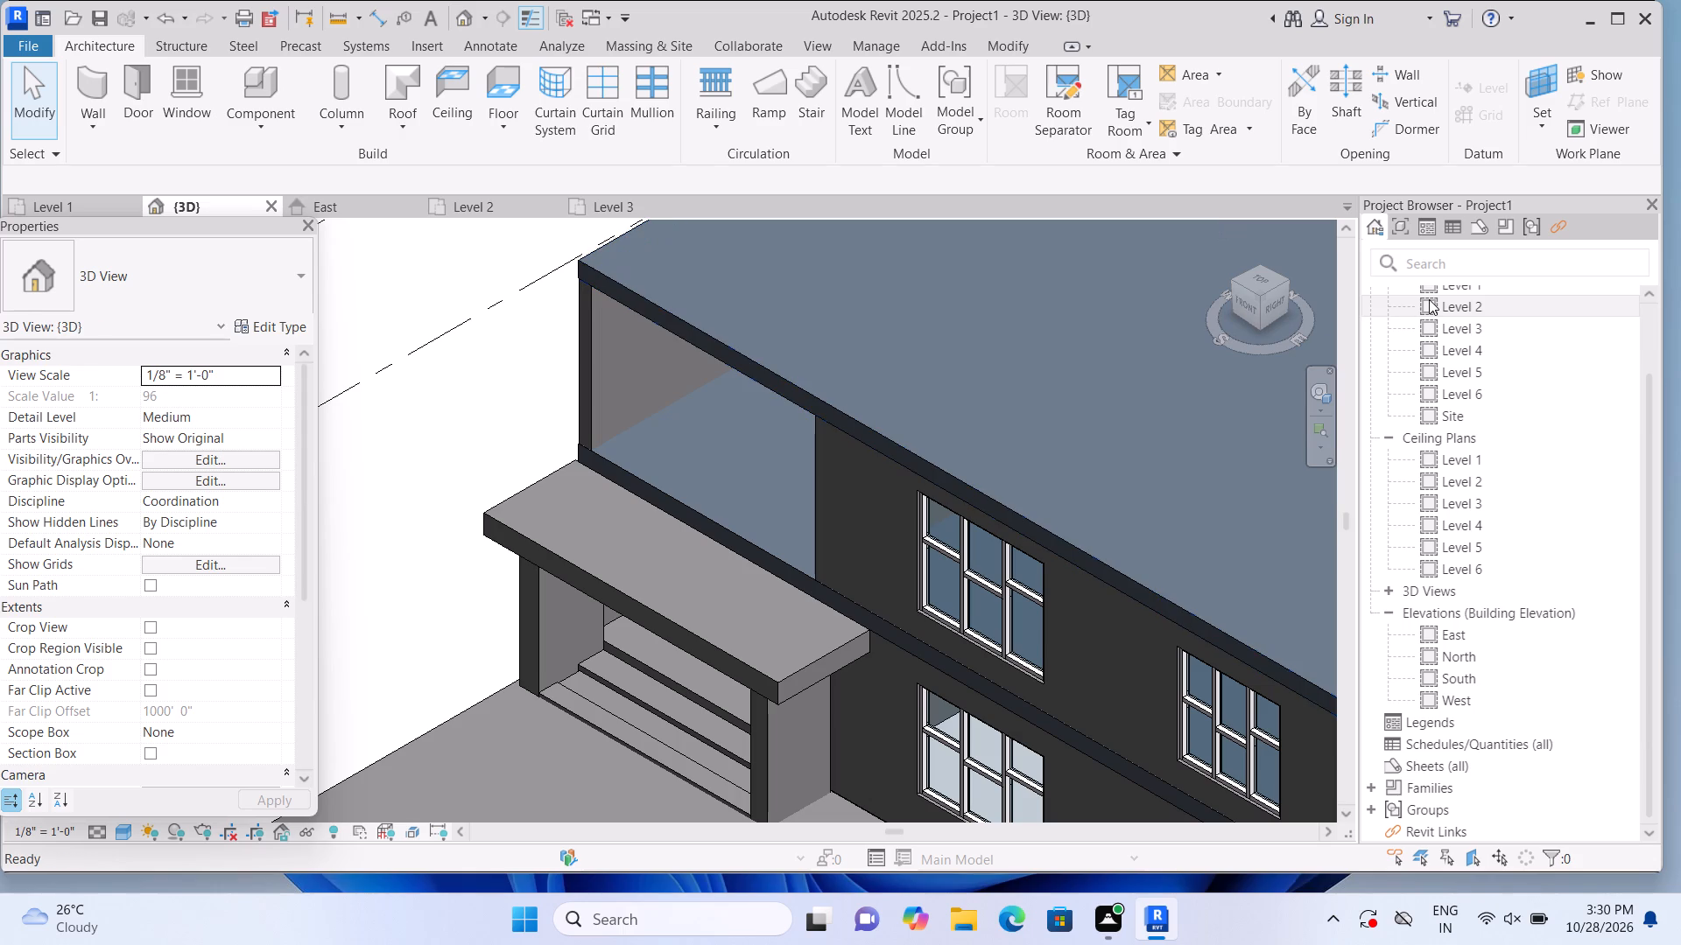
{"action": "left_click", "coordinate": [1429, 299]}
{"action": "double_click", "coordinate": [1427, 302]}
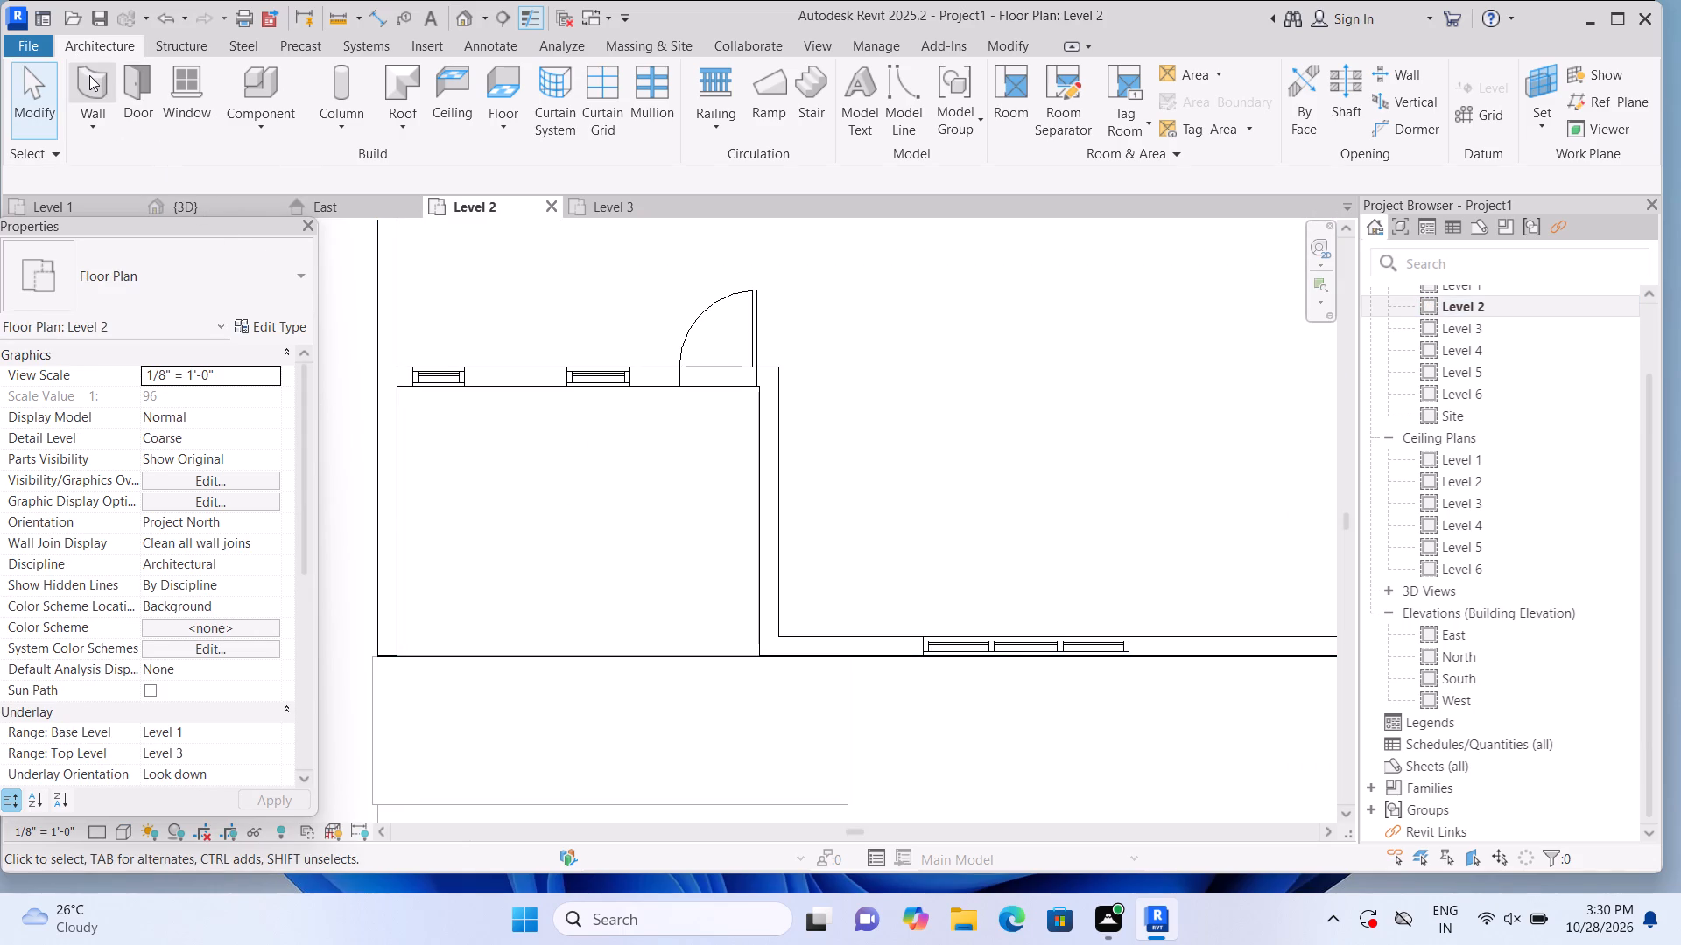
{"action": "left_click", "coordinate": [89, 75]}
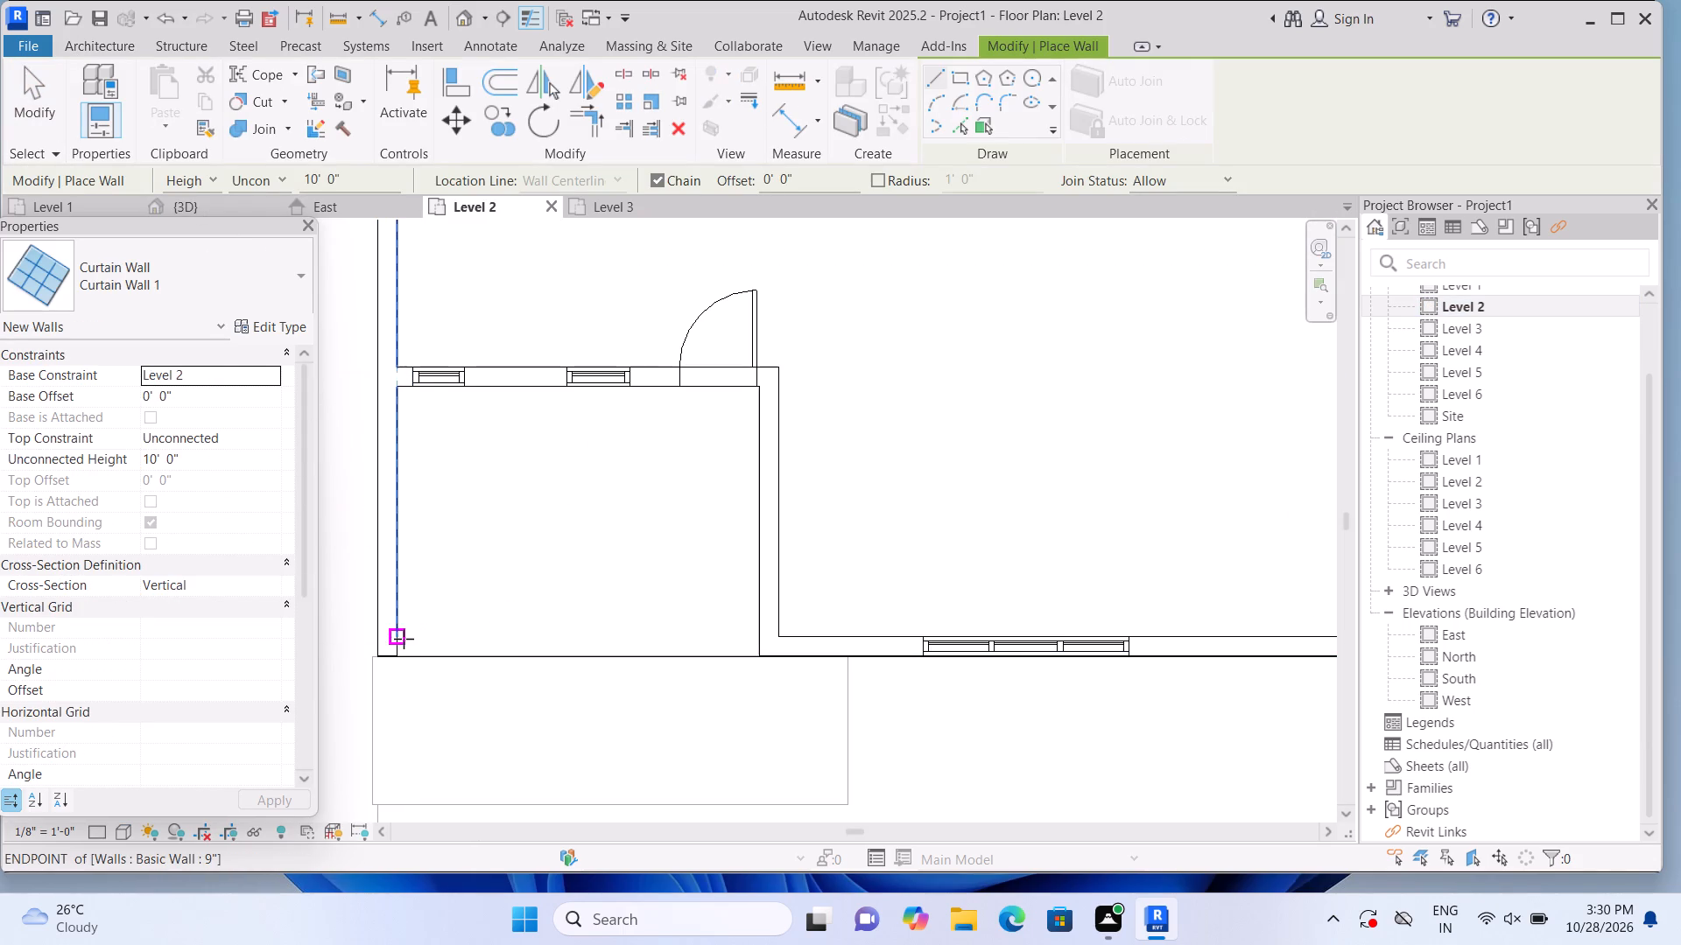
{"action": "left_click", "coordinate": [404, 644]}
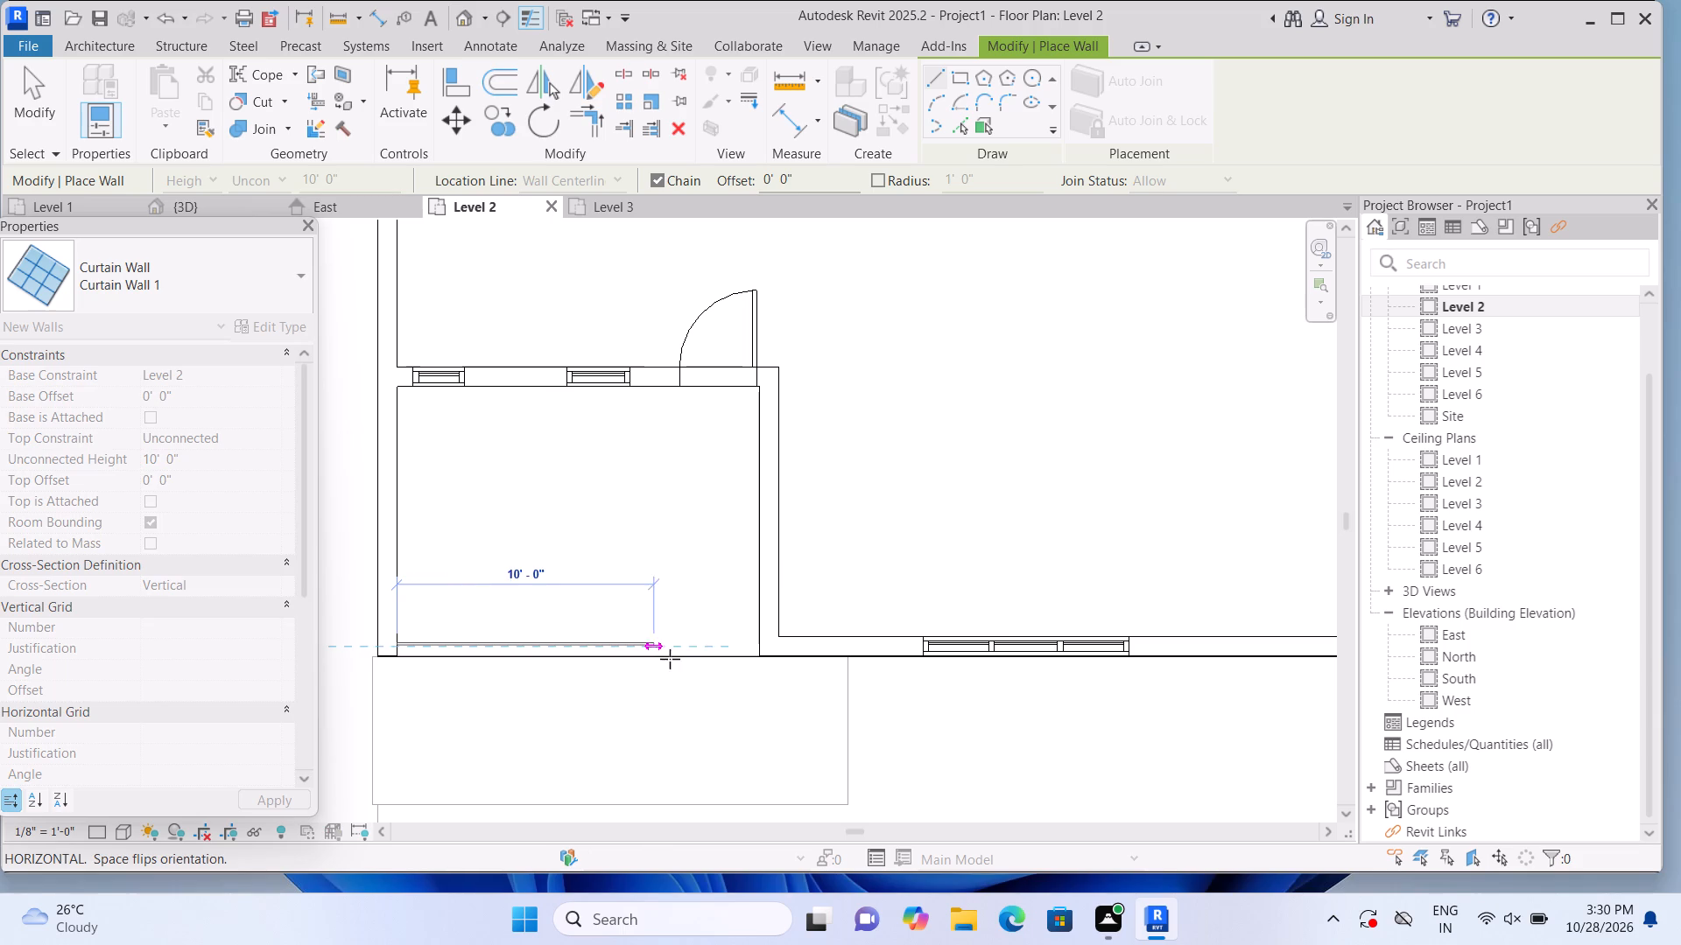
{"action": "left_click", "coordinate": [756, 651]}
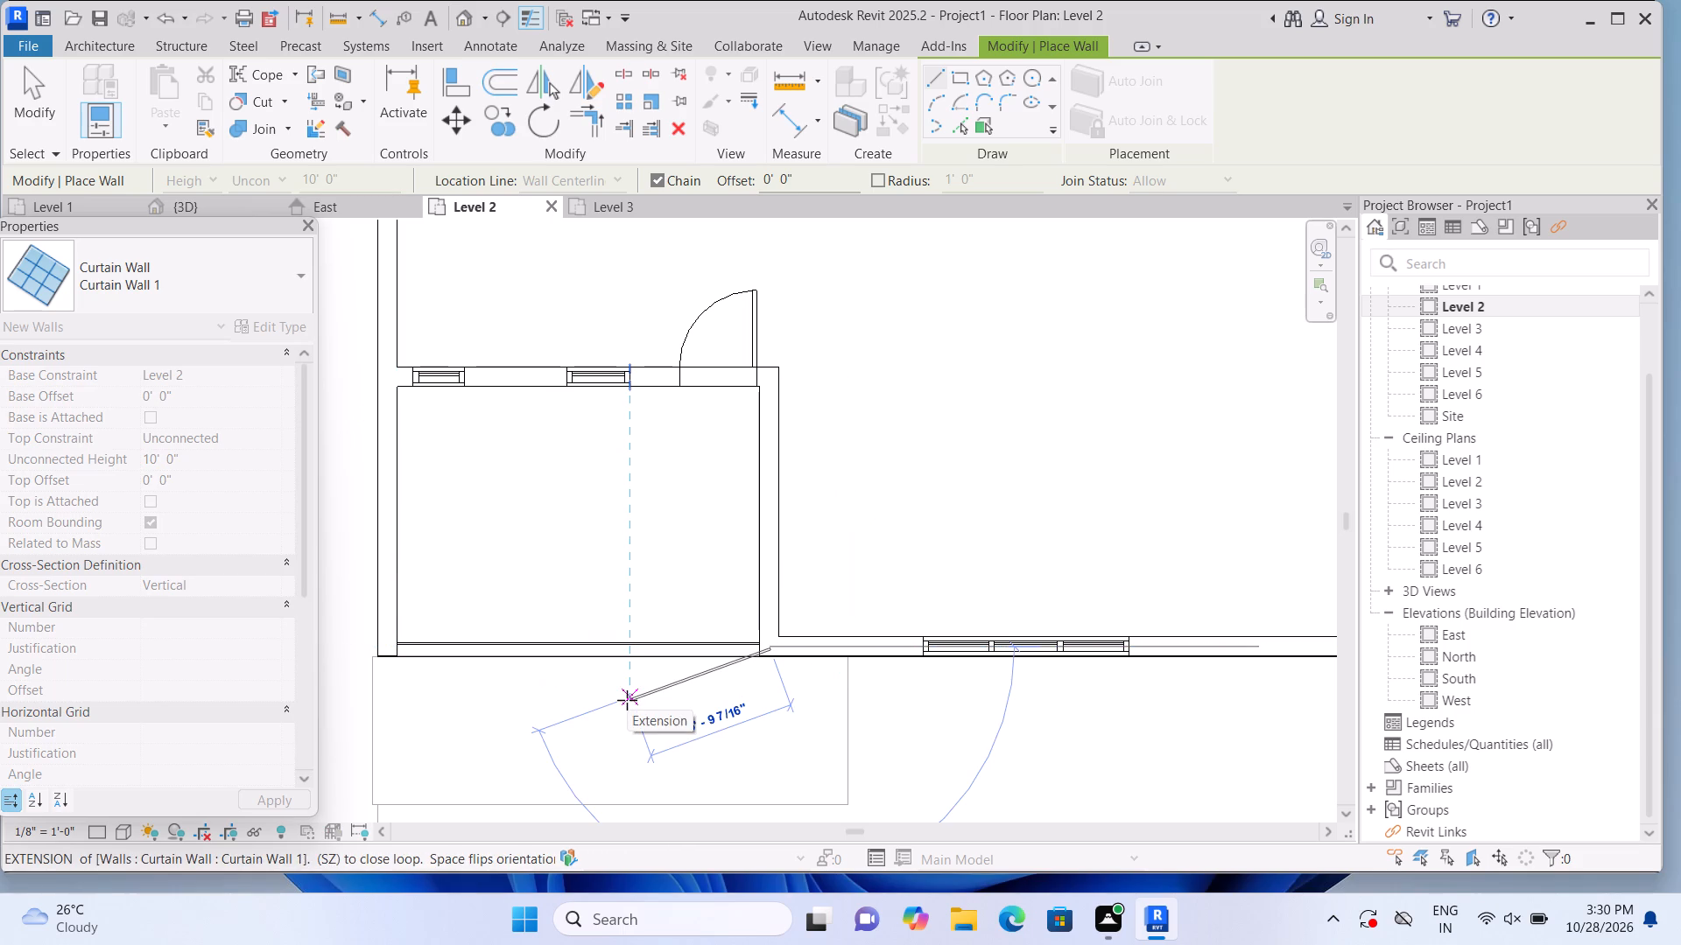
{"action": "key", "text": "Escape"}
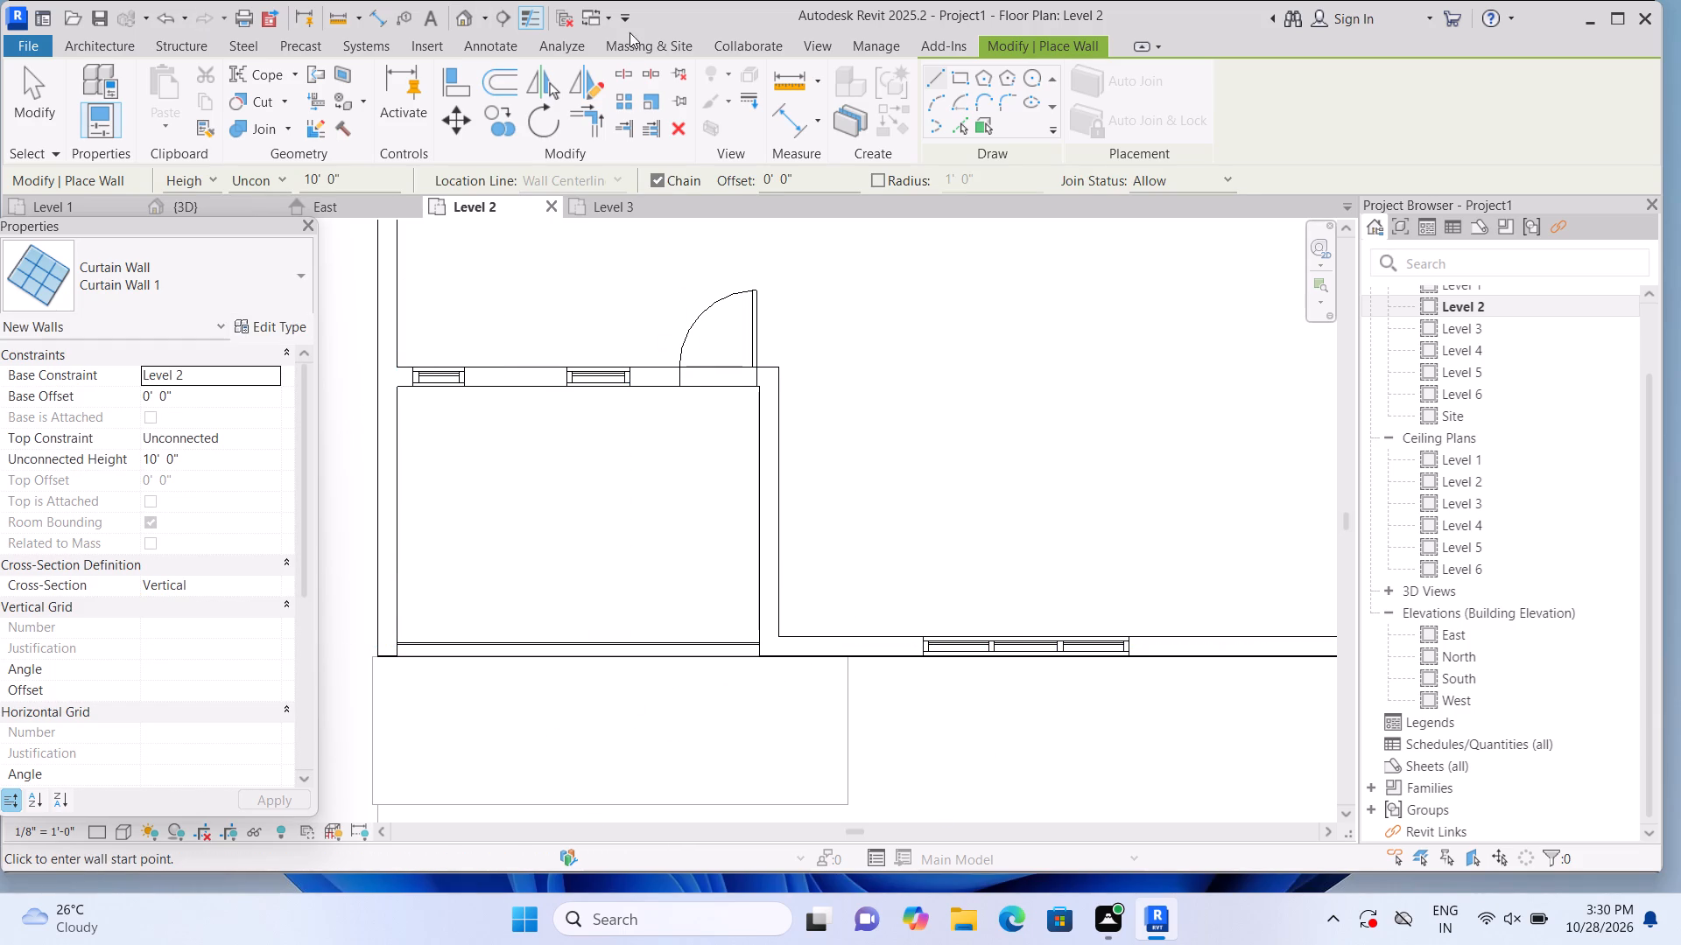
{"action": "left_click", "coordinate": [472, 26]}
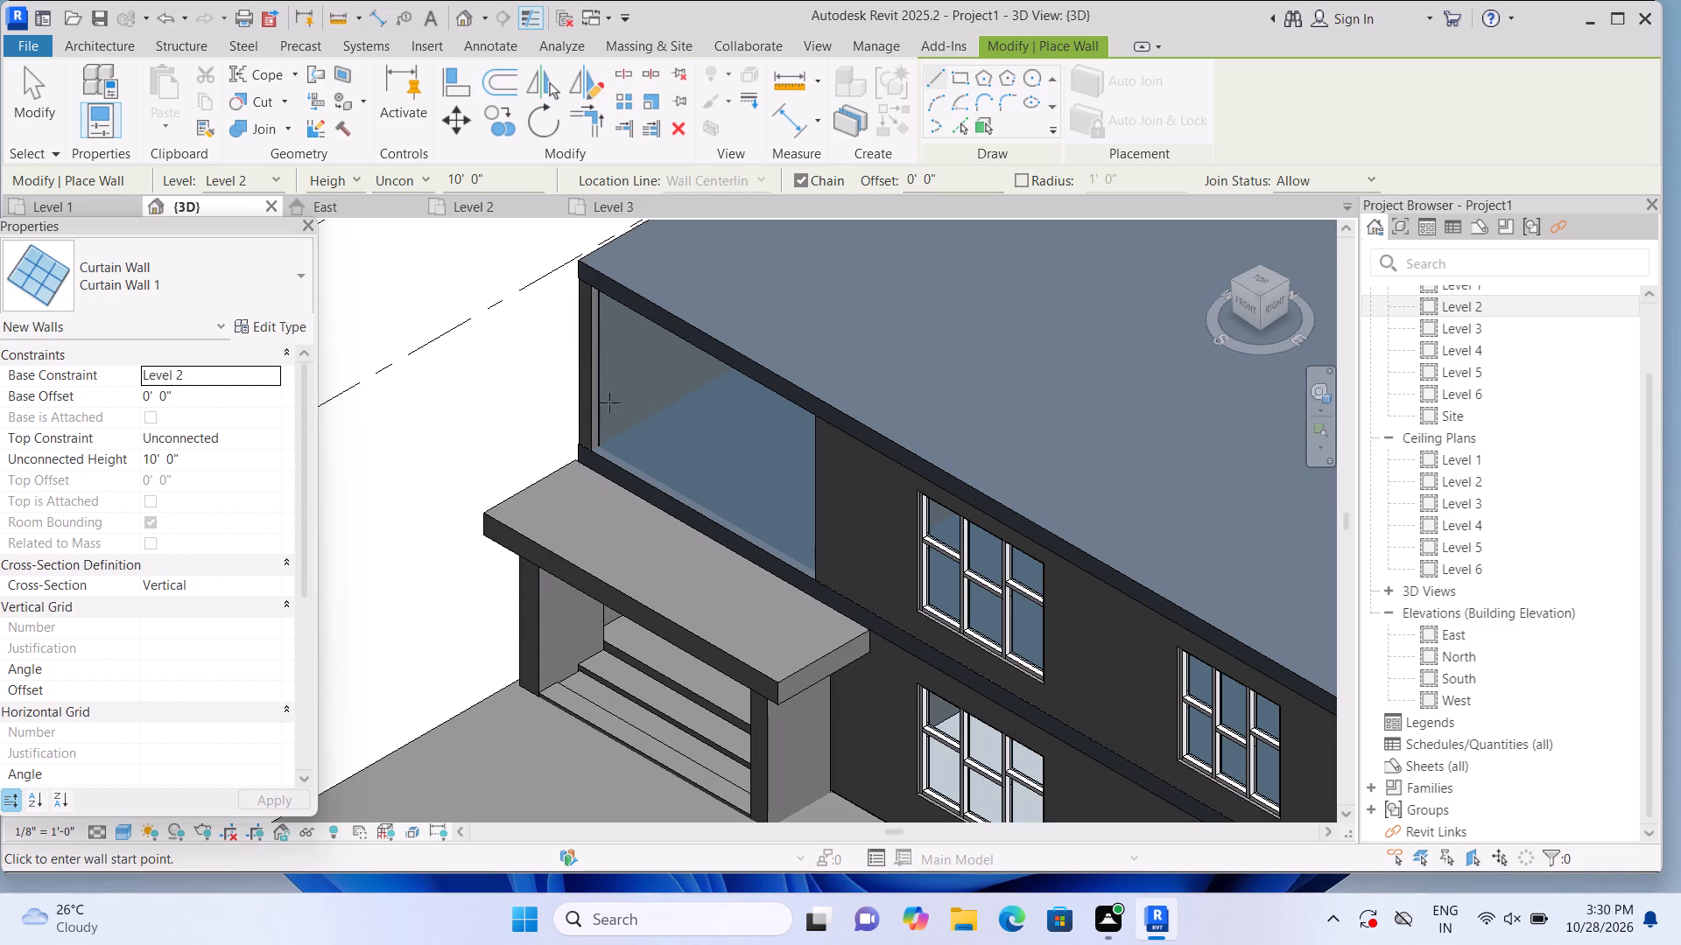
{"action": "key", "text": "Escape"}
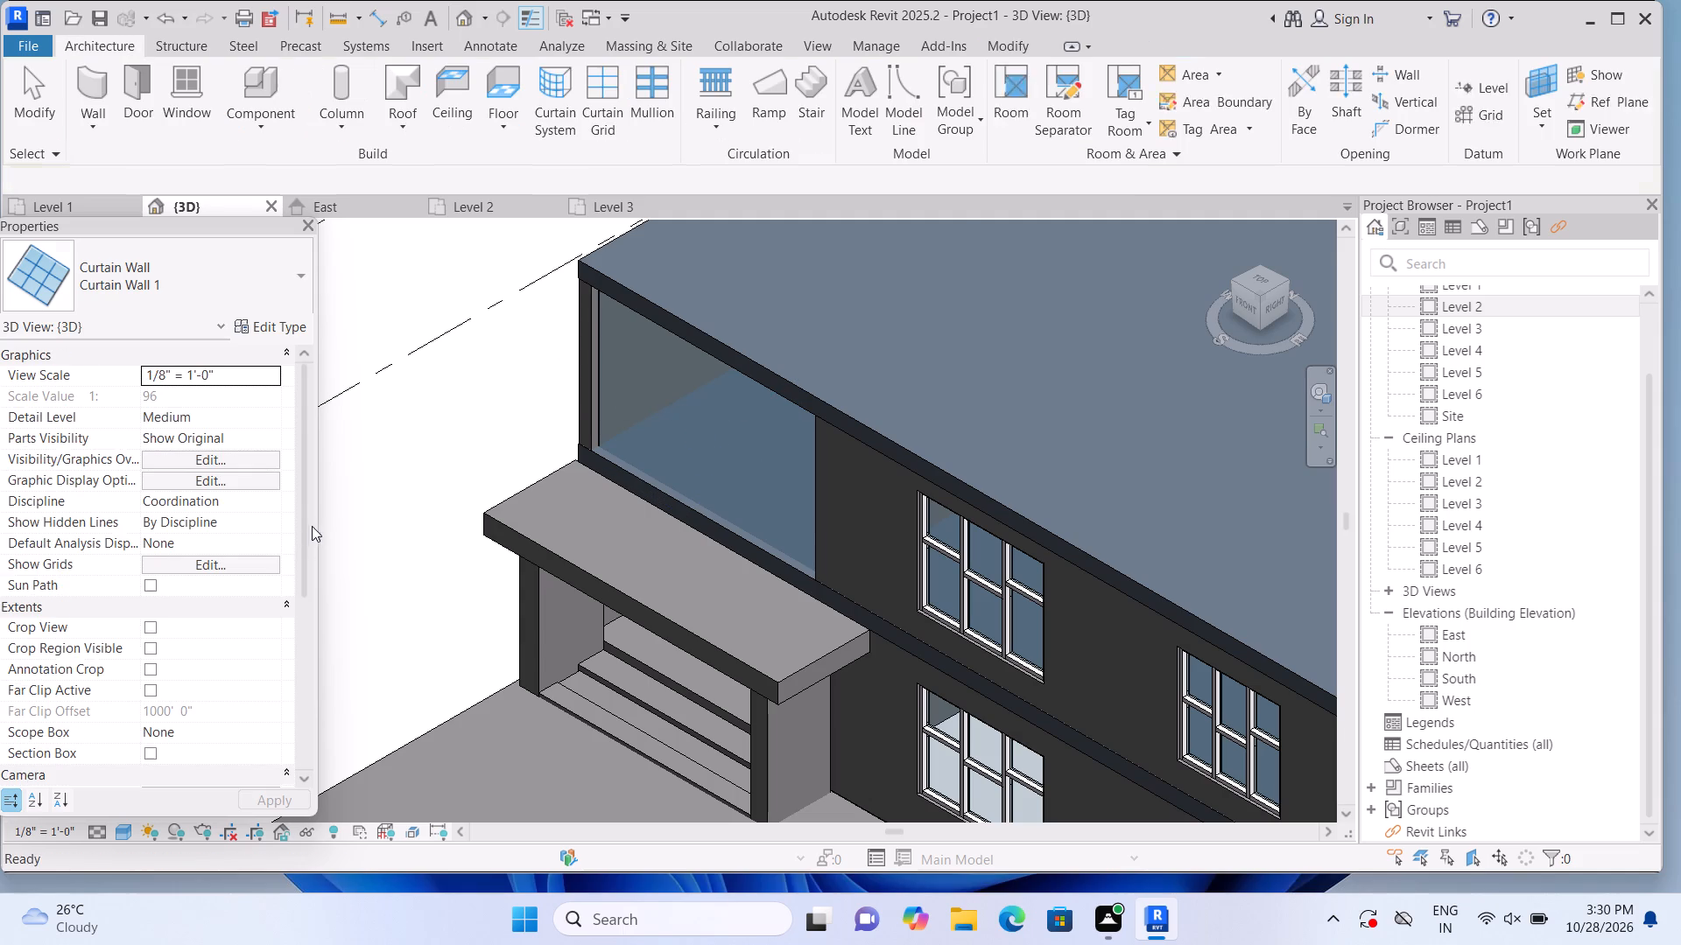
Raise the bottom edge of the new Level 2 curtain wall slightly to the top of the floor edge.
{"action": "left_click", "coordinate": [688, 408]}
{"action": "scroll", "coordinate": [703, 455], "scroll_direction": "up", "scroll_amount": 1}
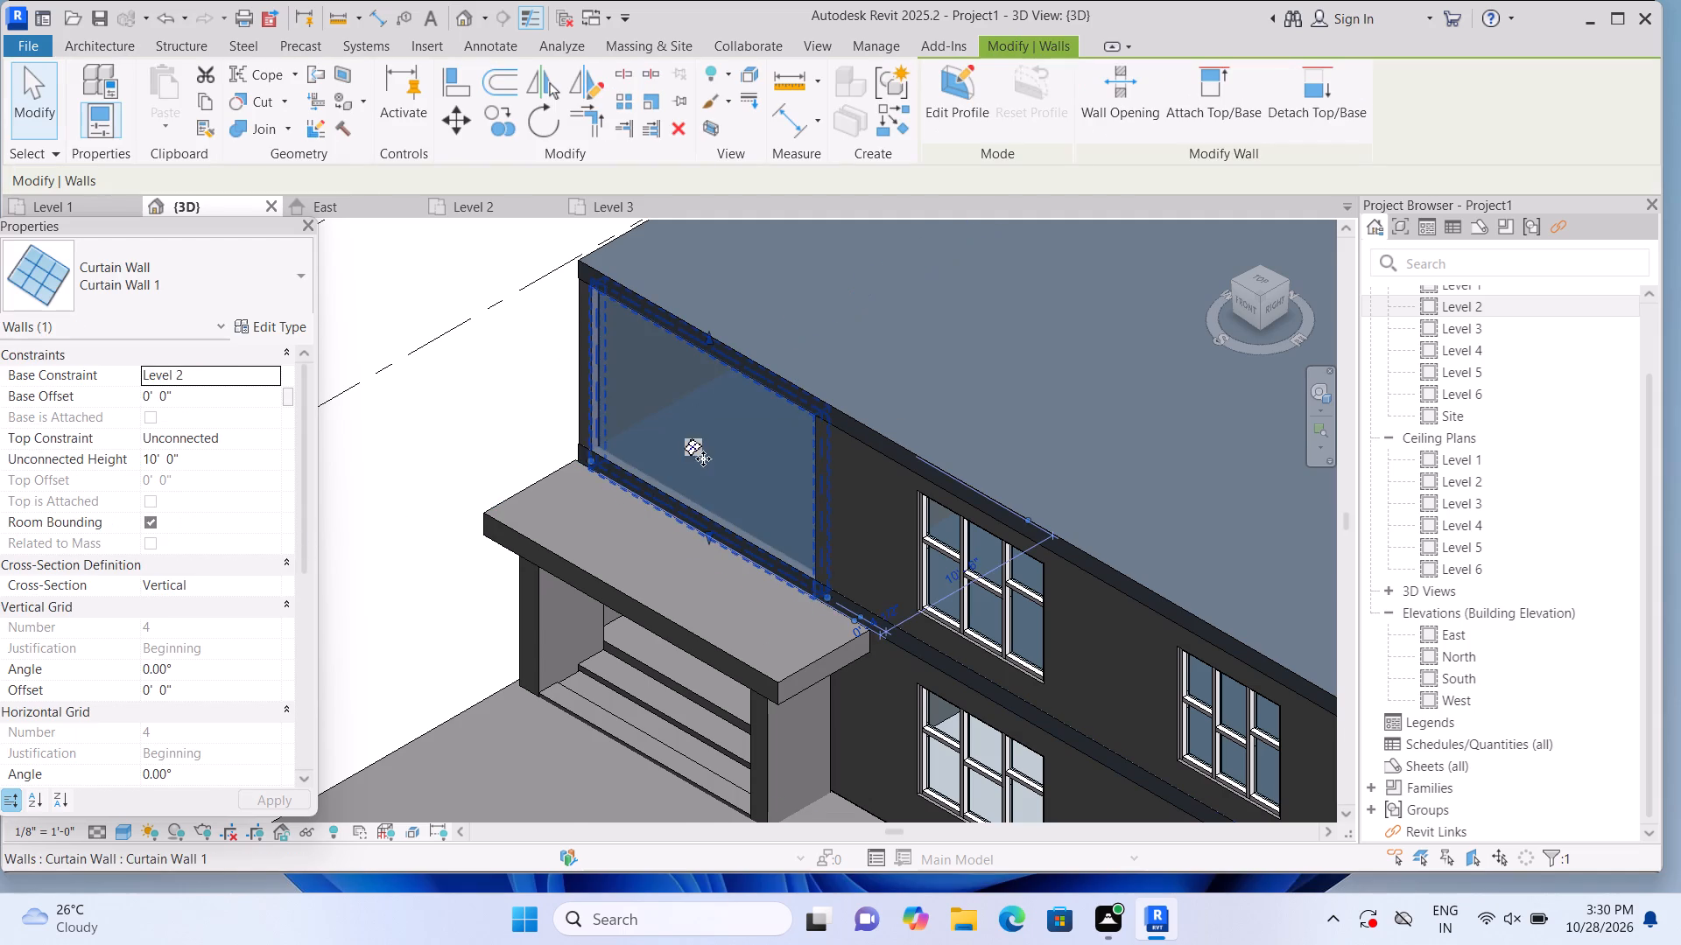
{"action": "scroll", "coordinate": [703, 458], "scroll_direction": "up", "scroll_amount": 2}
{"action": "left_click_drag", "start_coordinate": [709, 558], "coordinate": [708, 539]}
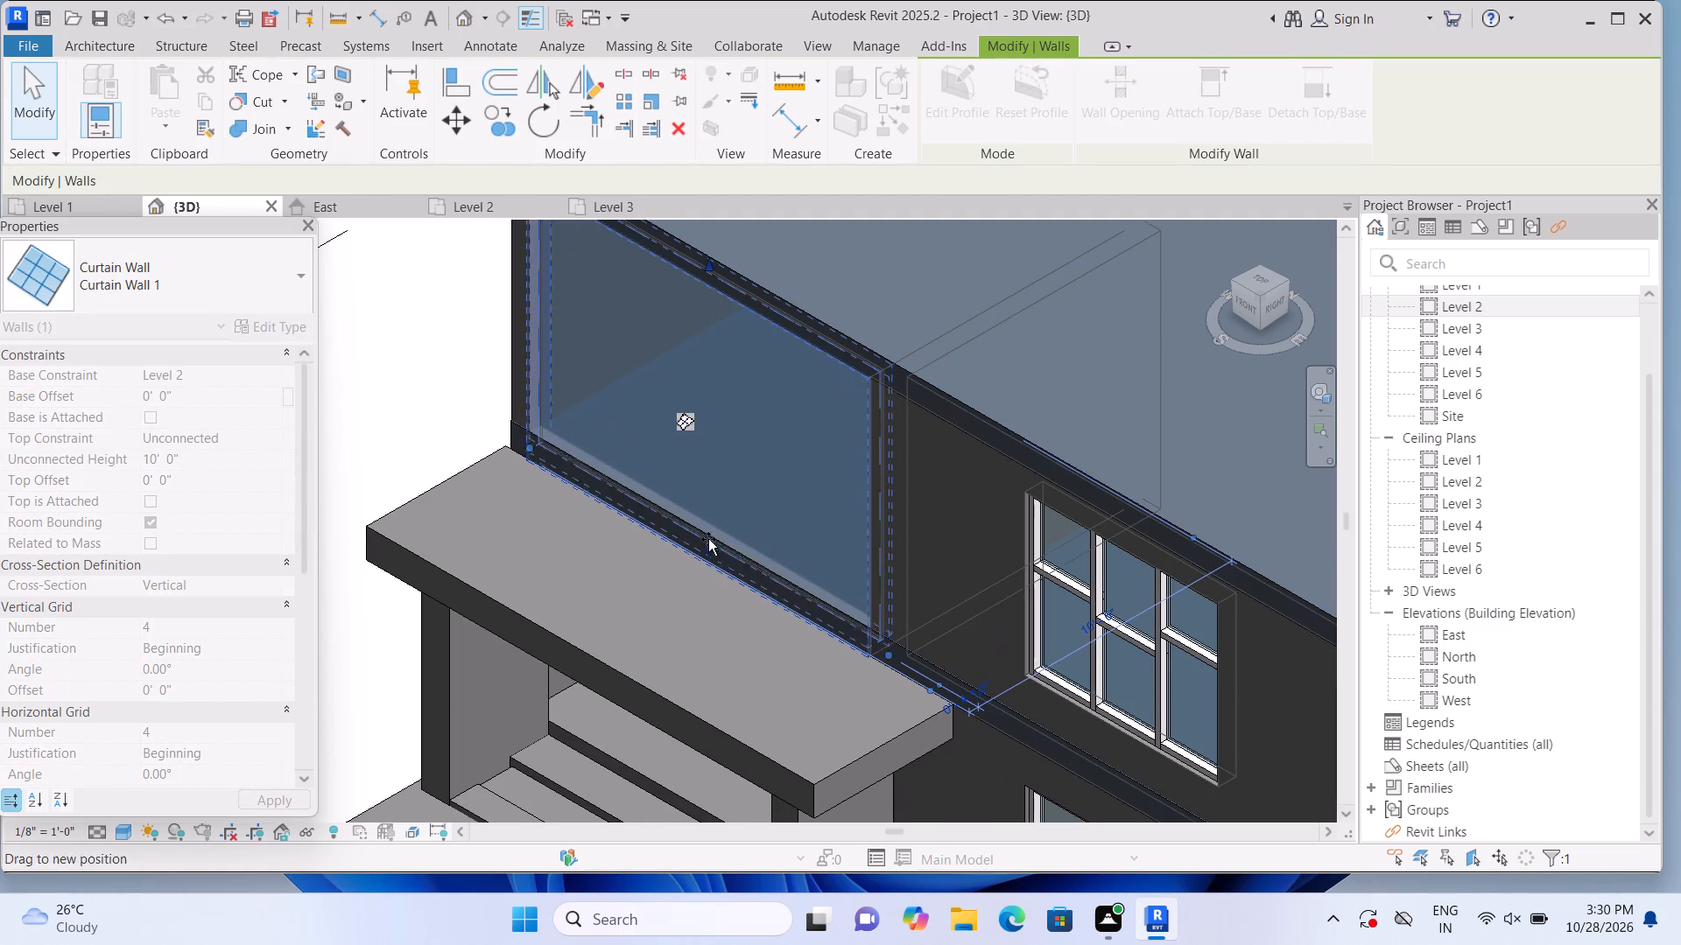
{"action": "left_click_drag", "start_coordinate": [708, 539], "coordinate": [713, 527]}
{"action": "left_click", "coordinate": [713, 527]}
{"action": "left_click", "coordinate": [448, 360]}
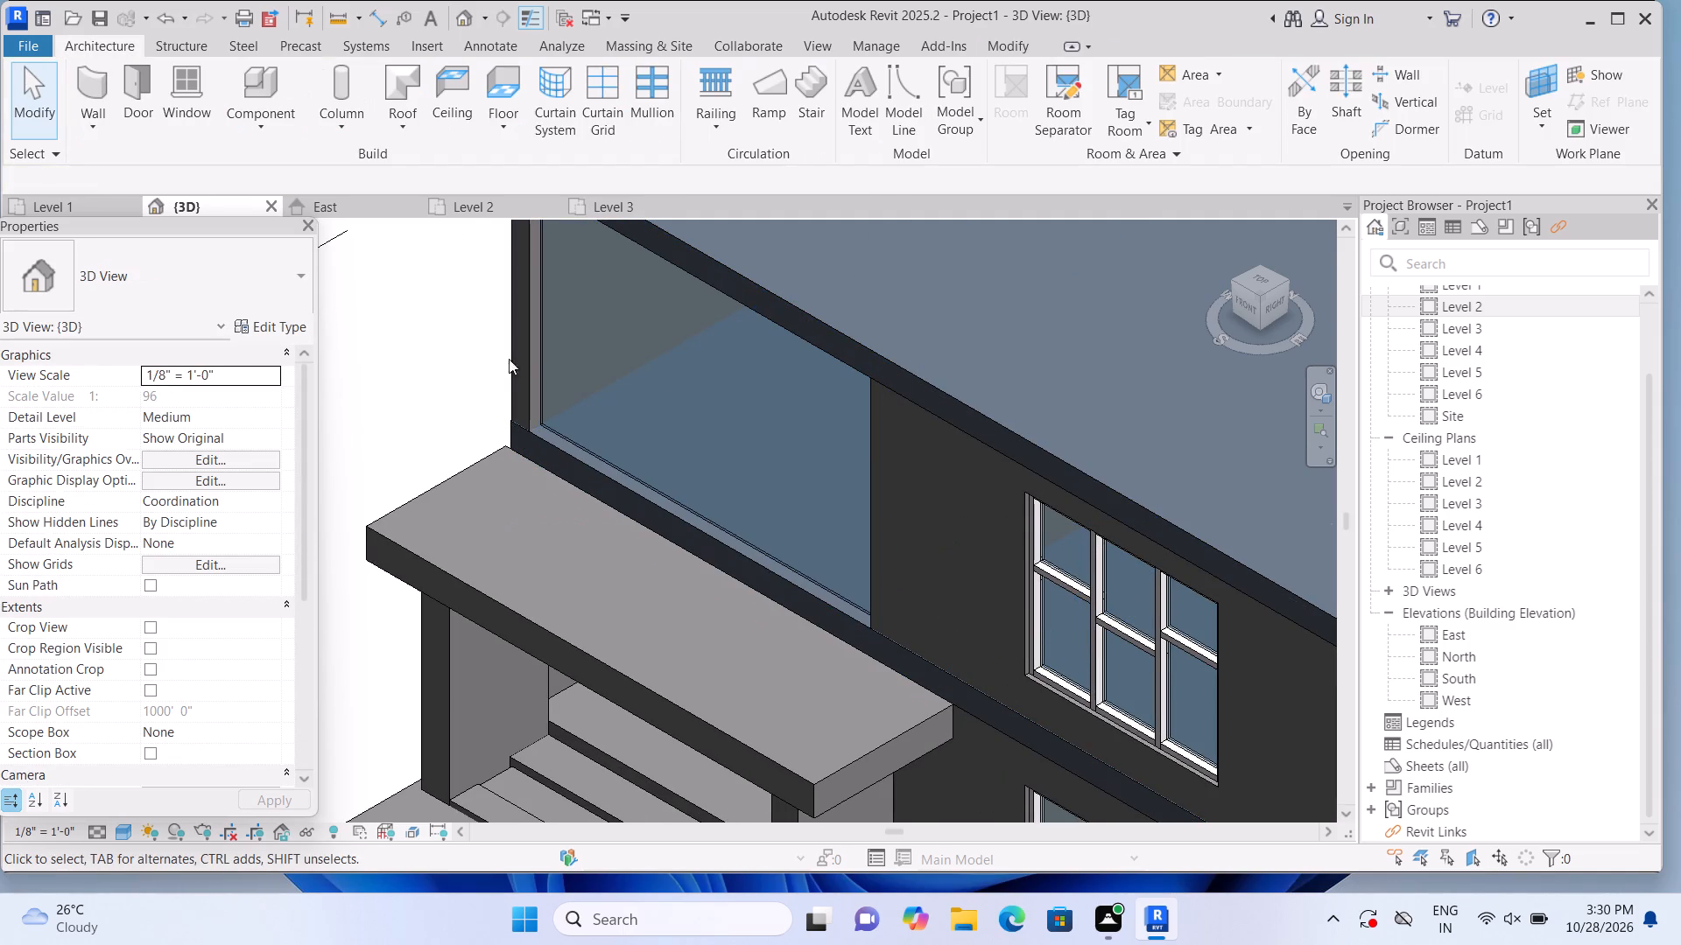
Lower the curtain wall's top edge to balcony railing height.
{"action": "left_click", "coordinate": [677, 339]}
{"action": "left_click_drag", "start_coordinate": [707, 264], "coordinate": [660, 446]}
{"action": "left_click", "coordinate": [660, 446]}
{"action": "left_click", "coordinate": [455, 367]}
Place 2.5" x 5" rectangular mullions along all four edges of the low curtain wall railing.
{"action": "scroll", "coordinate": [455, 367], "scroll_direction": "down", "scroll_amount": 2}
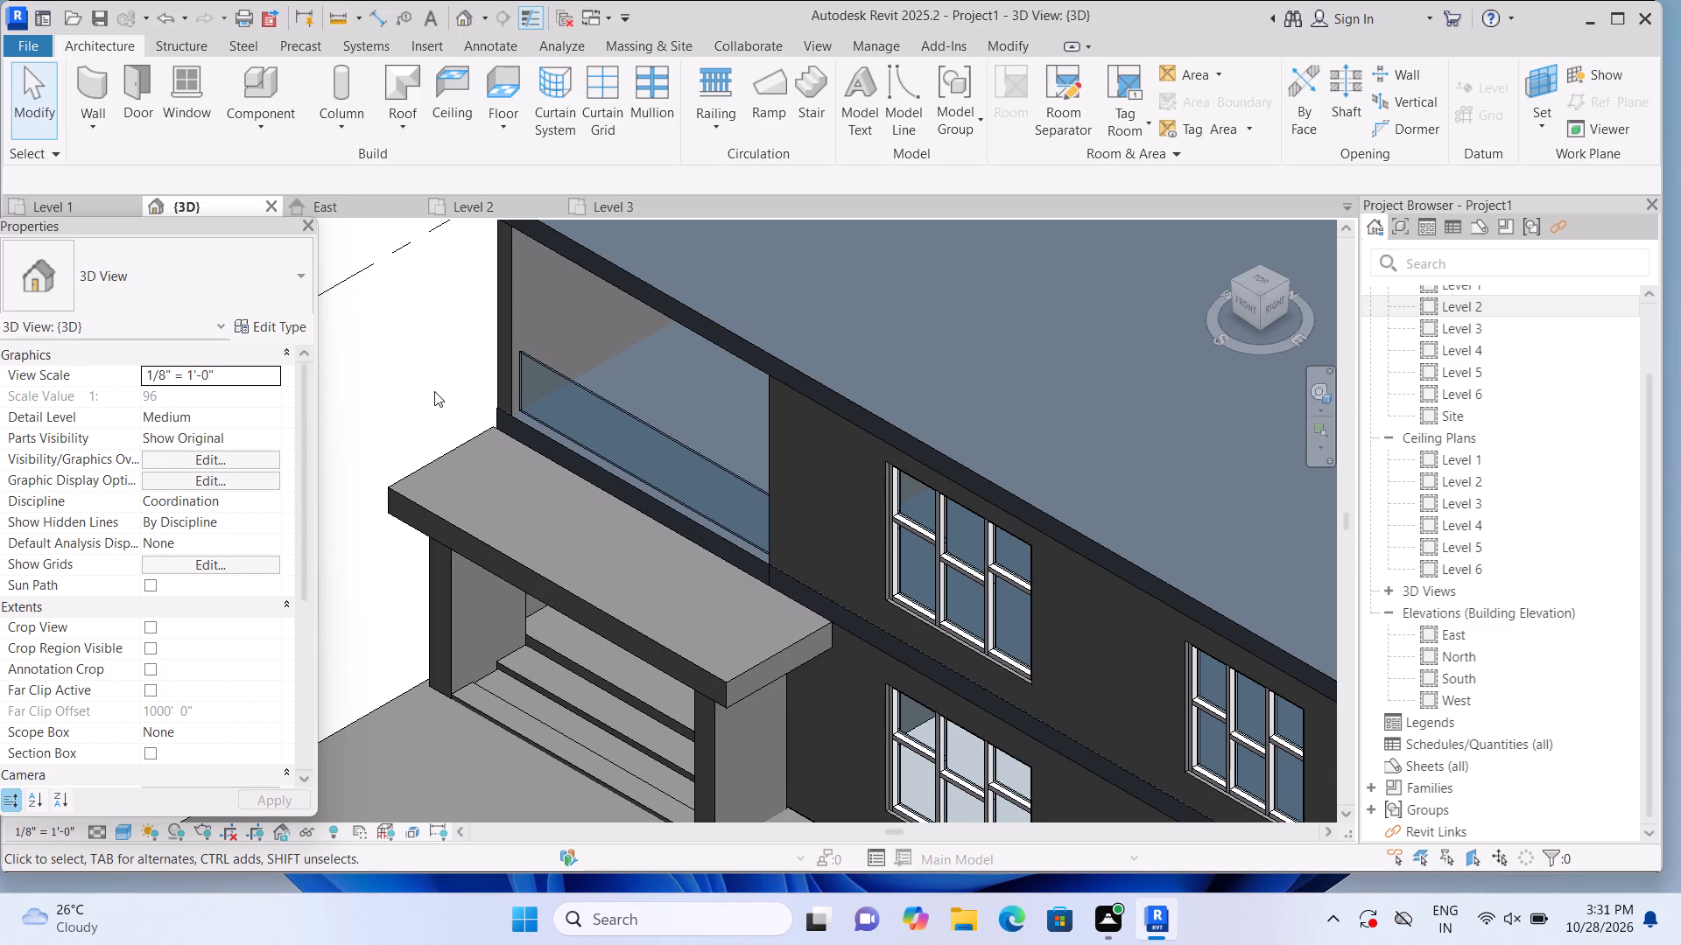
{"action": "left_click", "coordinate": [637, 116]}
{"action": "left_click", "coordinate": [623, 409]}
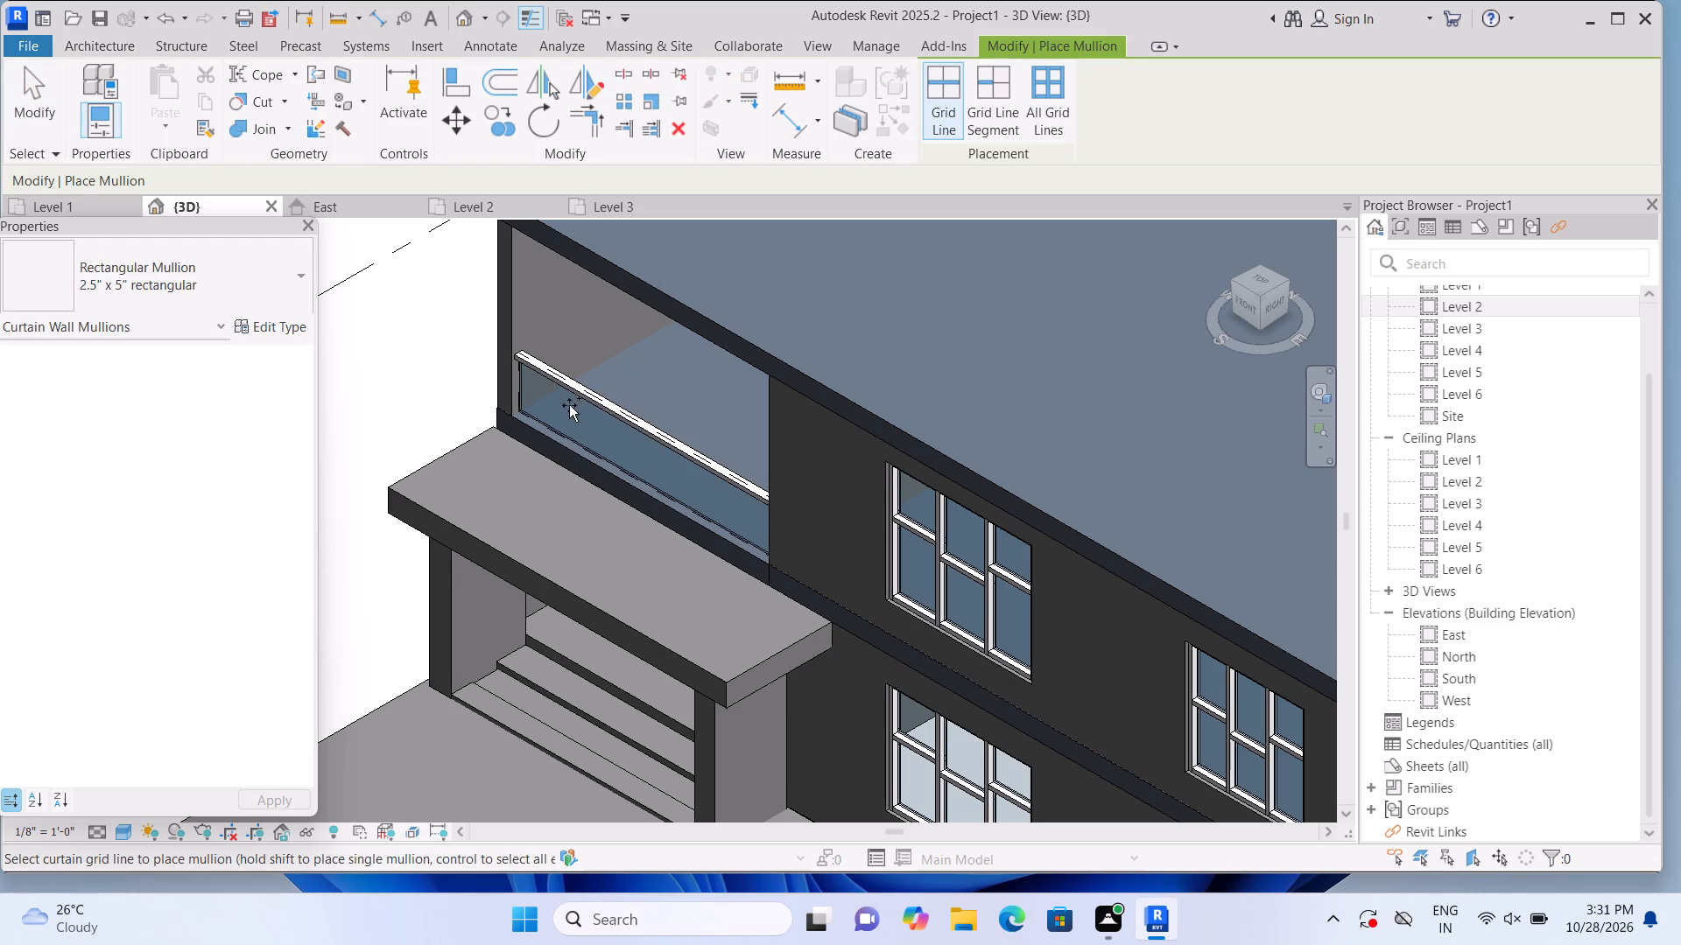
{"action": "left_click", "coordinate": [525, 395]}
{"action": "left_click", "coordinate": [562, 430]}
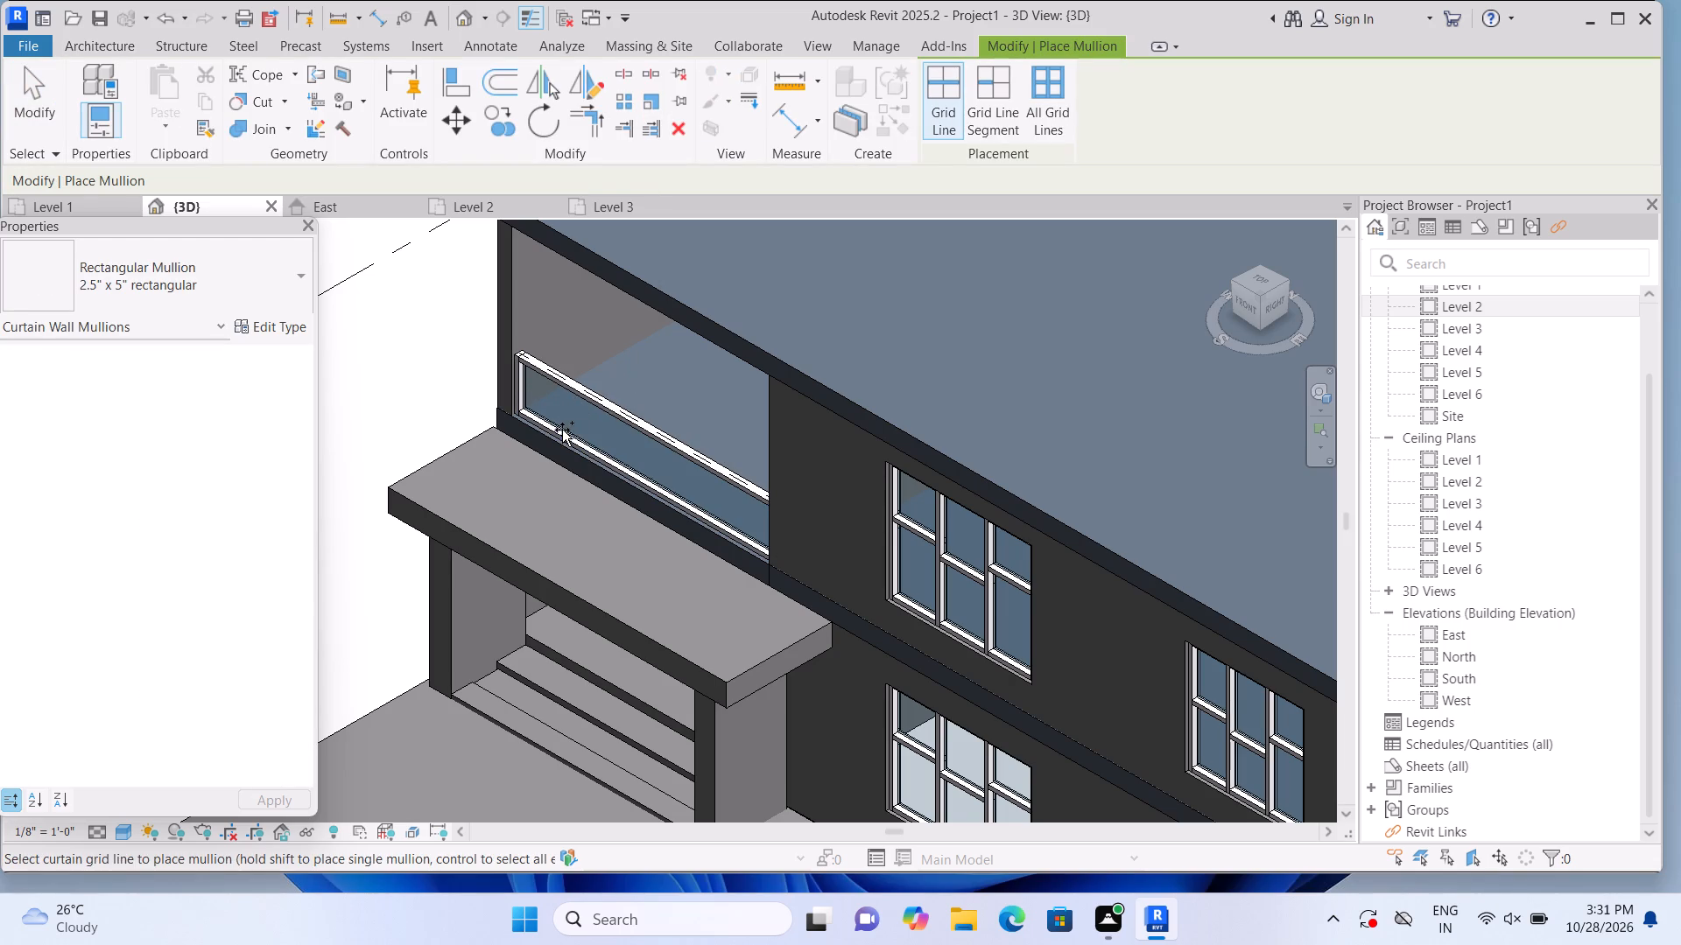
{"action": "left_click", "coordinate": [768, 531]}
{"action": "key", "text": "Escape"}
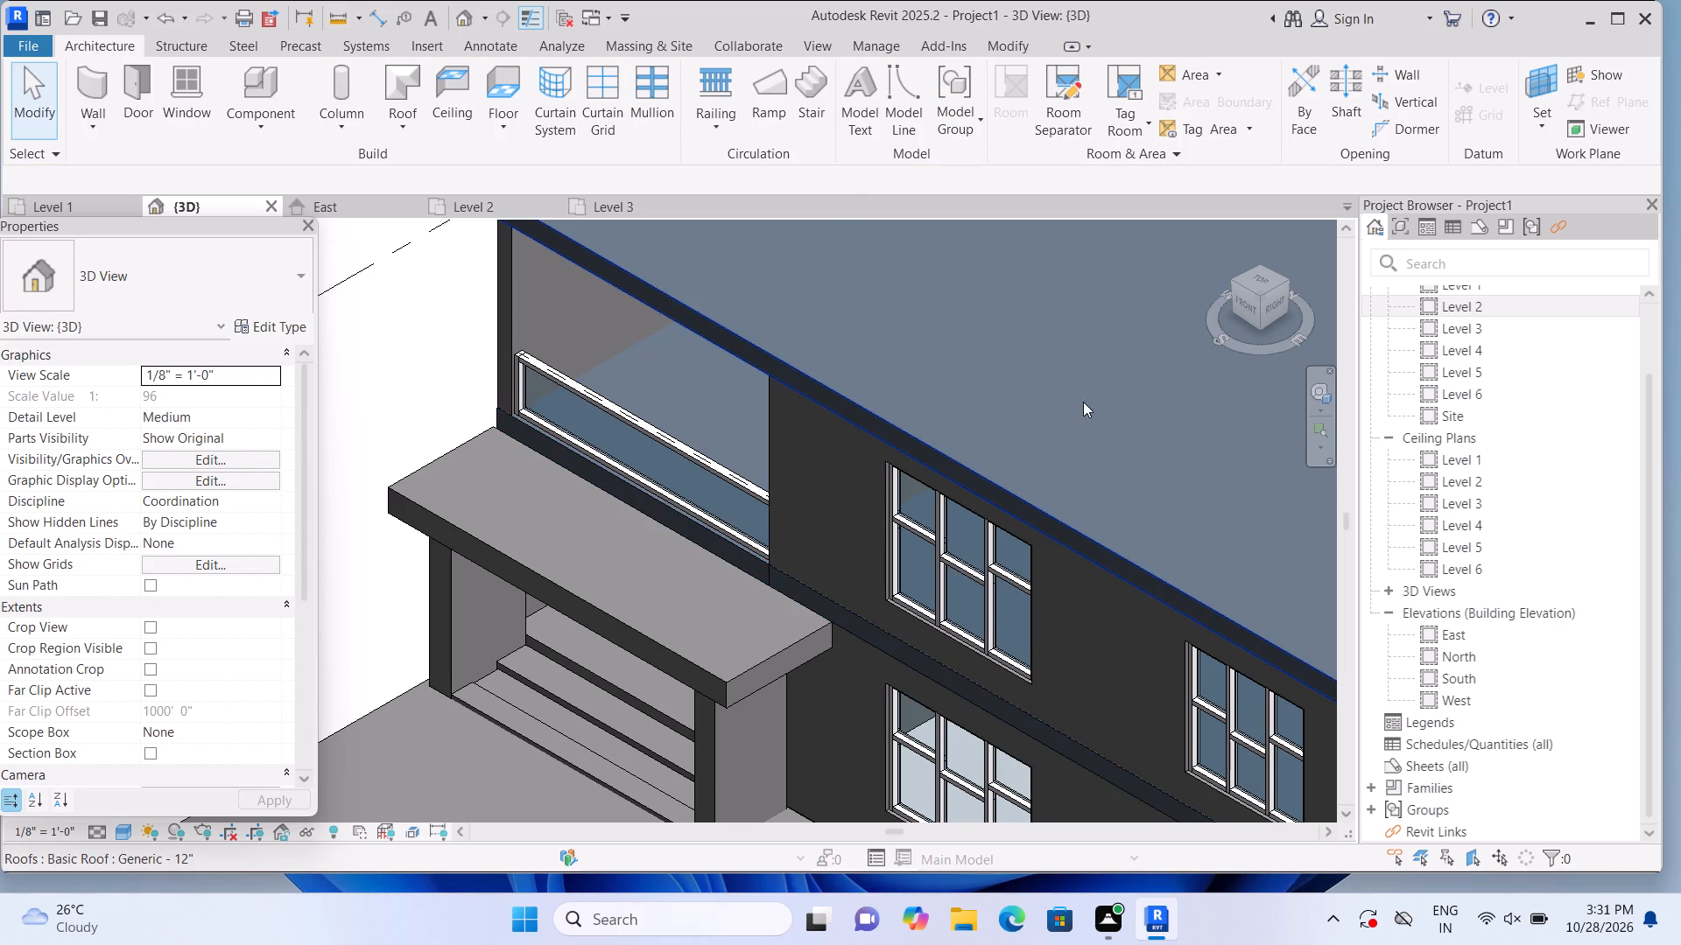
Start an in-place component in the Generic Models category with its default name, working in a front 3D view of the balcony corner.
{"action": "left_click", "coordinate": [1247, 301]}
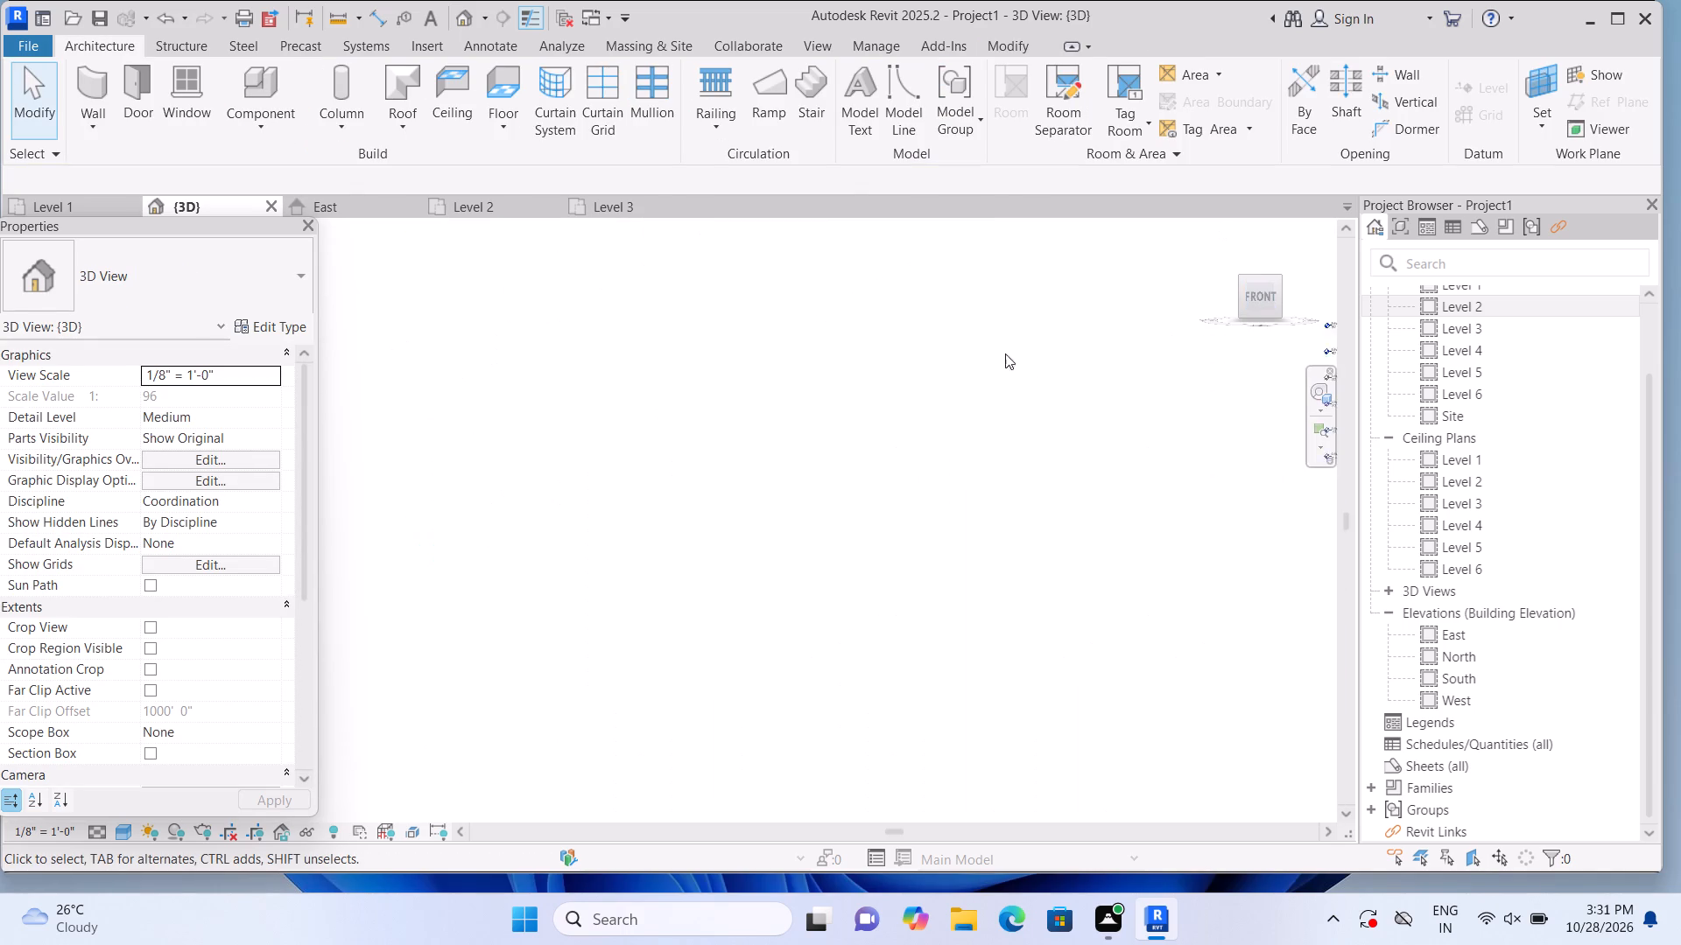
{"action": "scroll", "coordinate": [493, 593], "scroll_direction": "up", "scroll_amount": 12}
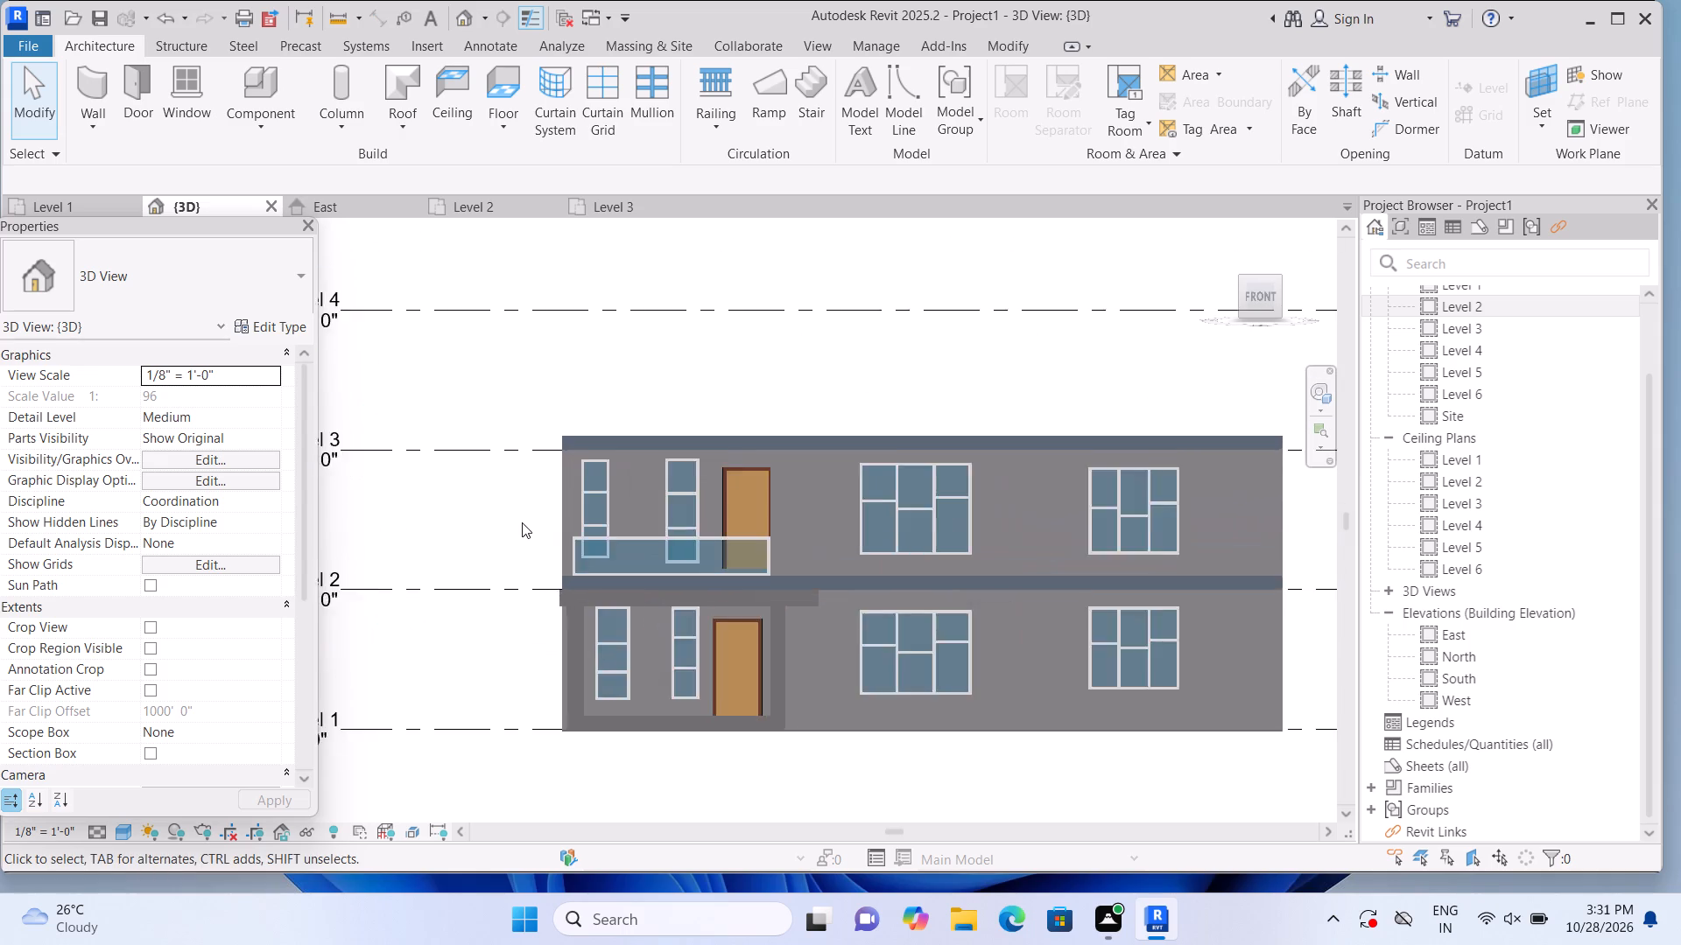
{"action": "scroll", "coordinate": [522, 522], "scroll_direction": "up", "scroll_amount": 7}
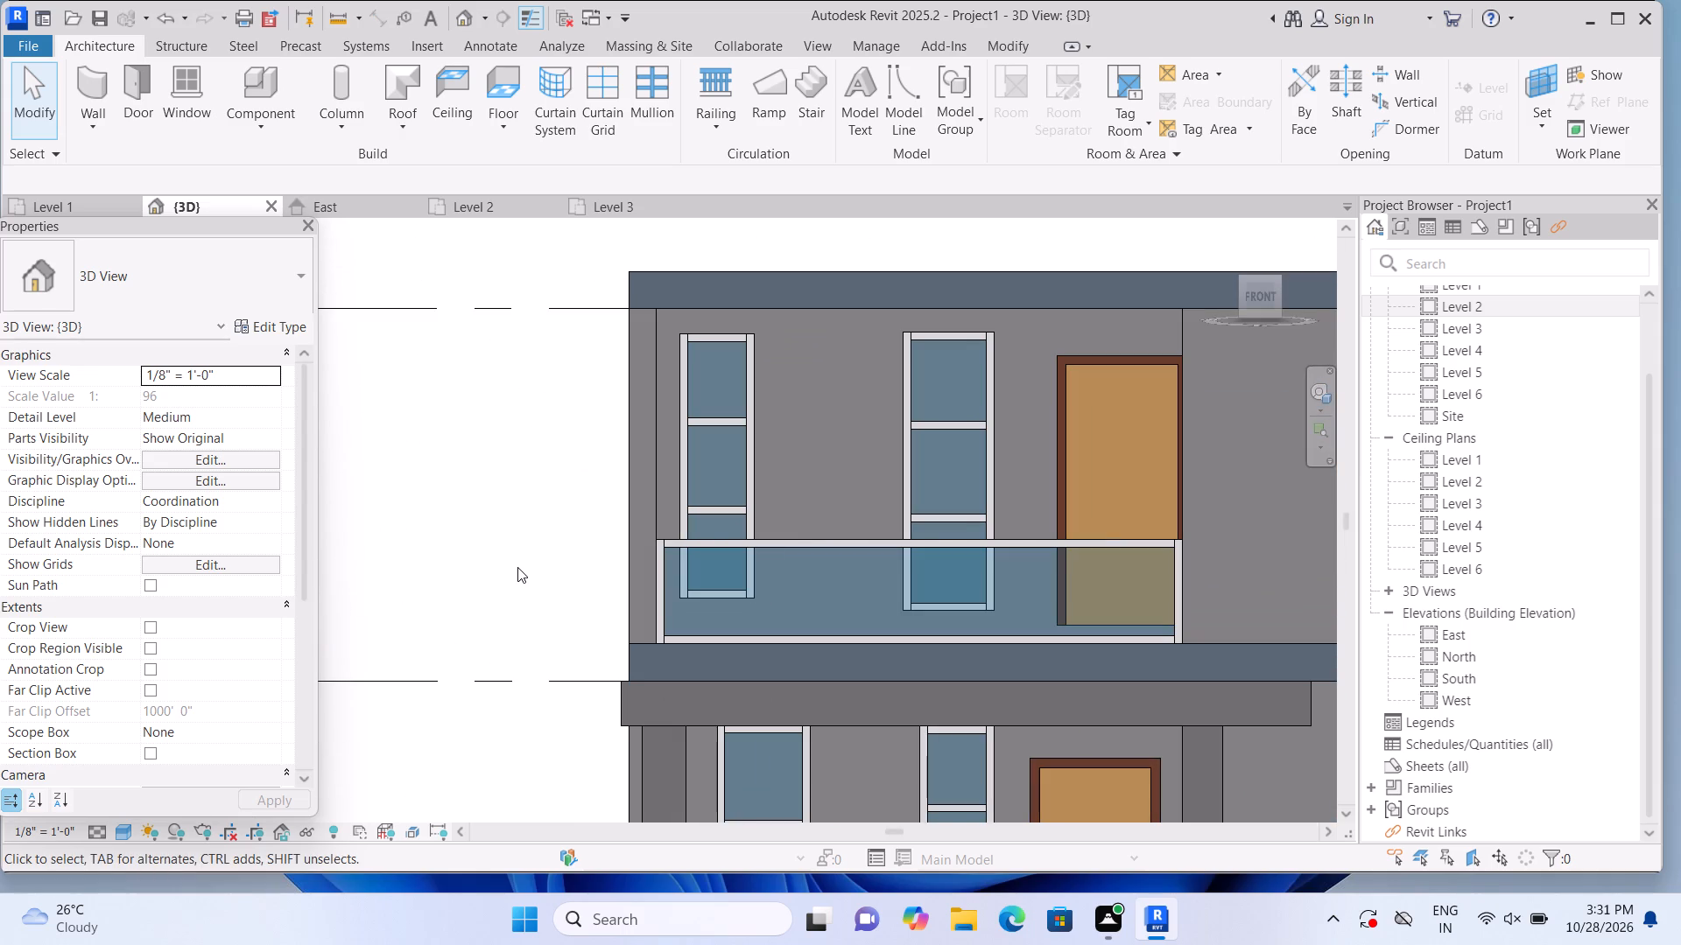
{"action": "scroll", "coordinate": [508, 567], "scroll_direction": "down", "scroll_amount": 2}
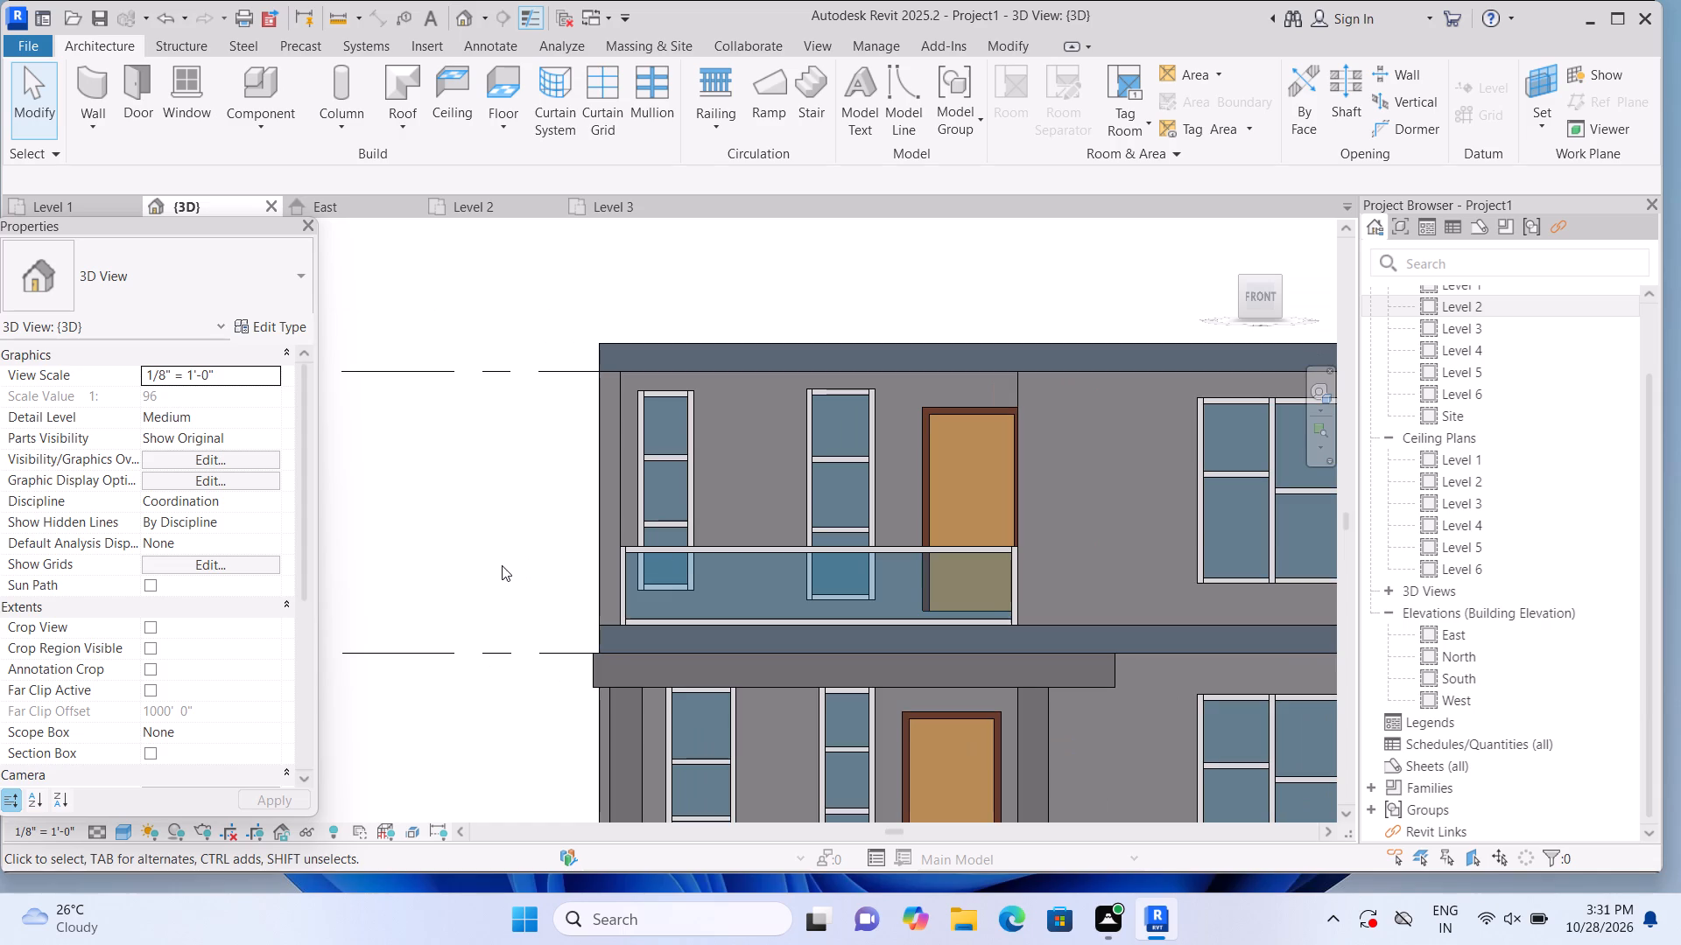
{"action": "middle_click_drag", "start_coordinate": [492, 566], "coordinate": [354, 542]}
{"action": "scroll", "coordinate": [488, 566], "scroll_direction": "up", "scroll_amount": 1}
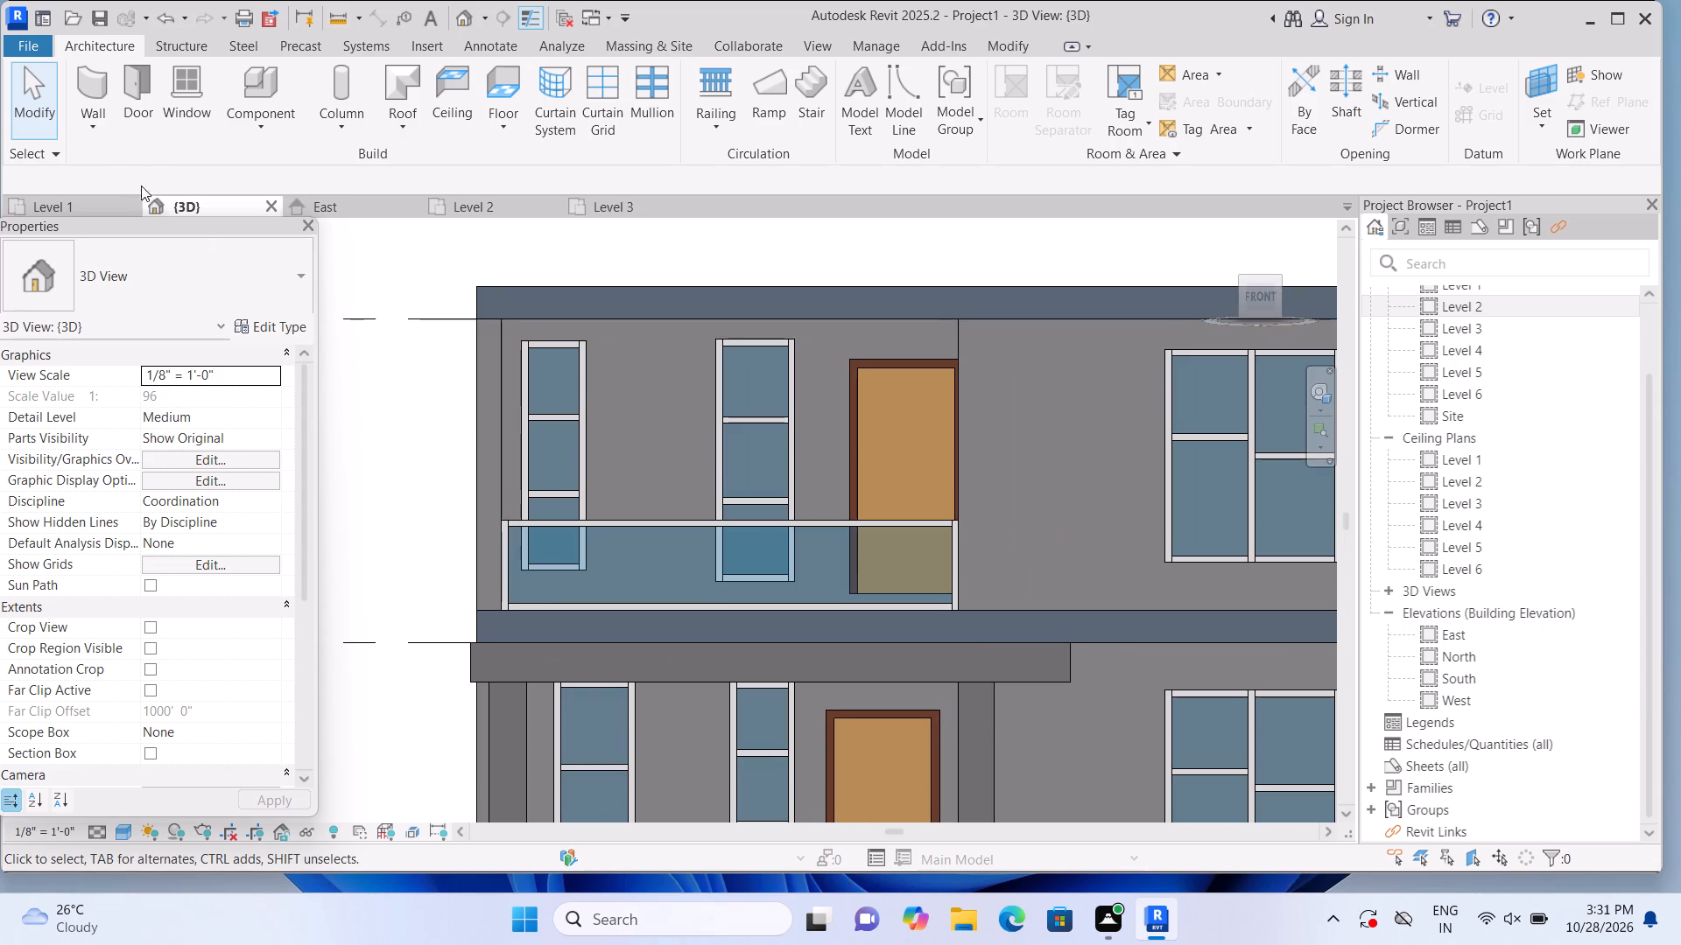
{"action": "left_click", "coordinate": [266, 128]}
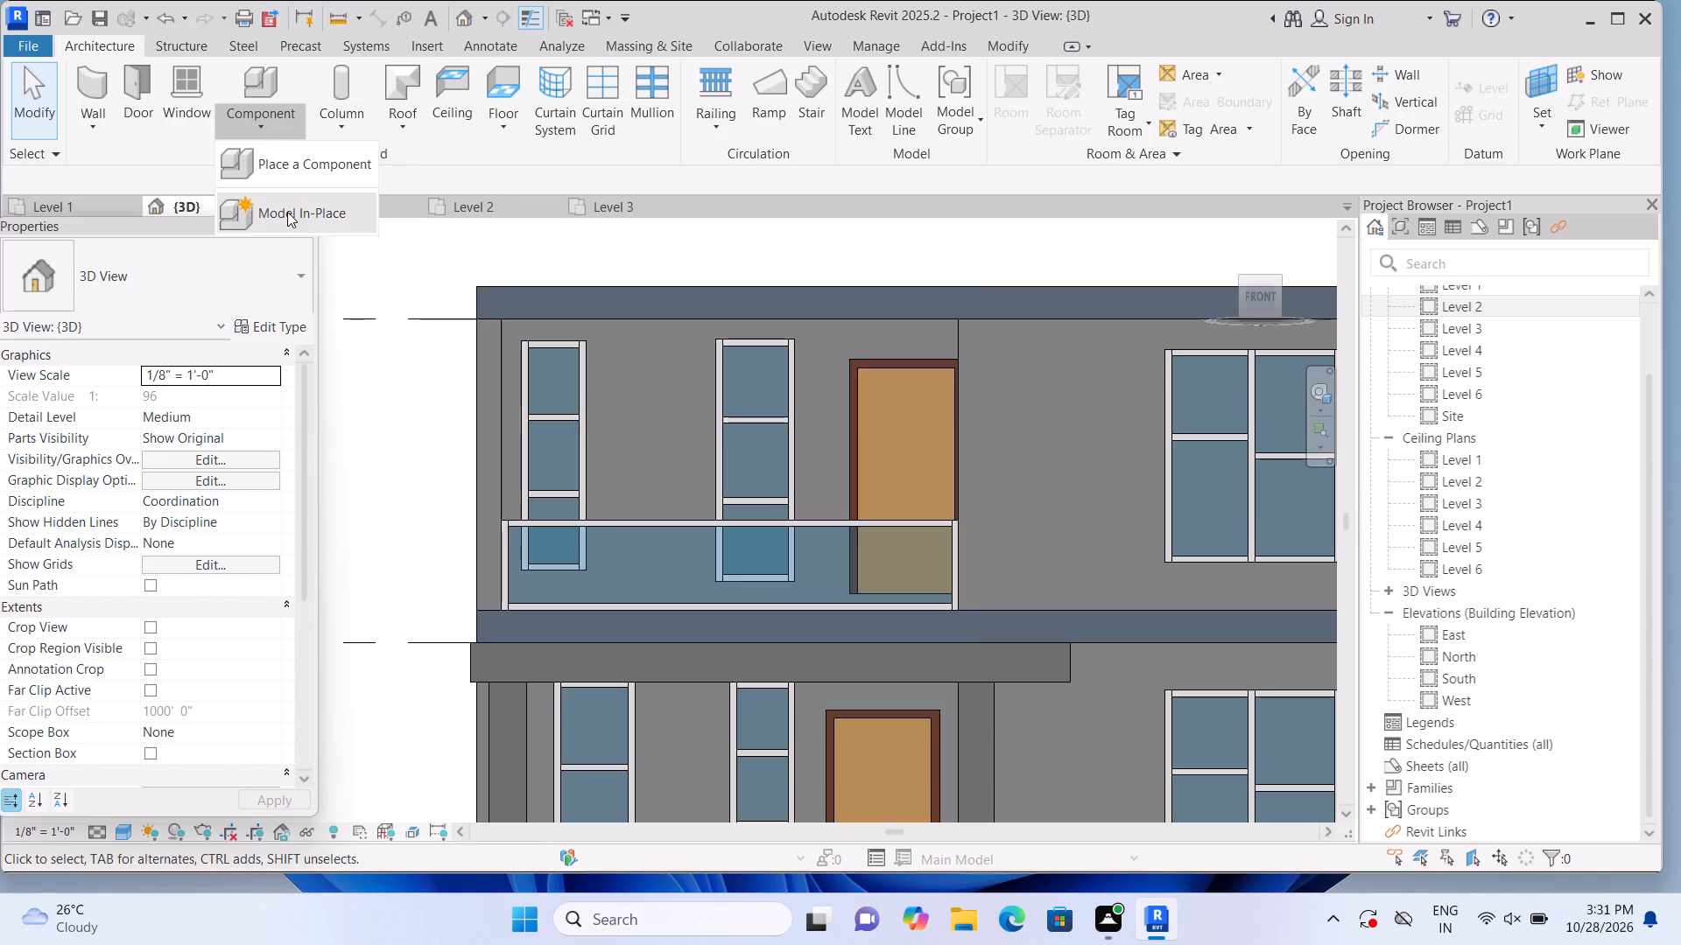
{"action": "left_click", "coordinate": [287, 212]}
{"action": "scroll", "coordinate": [862, 451], "scroll_direction": "down", "scroll_amount": 5}
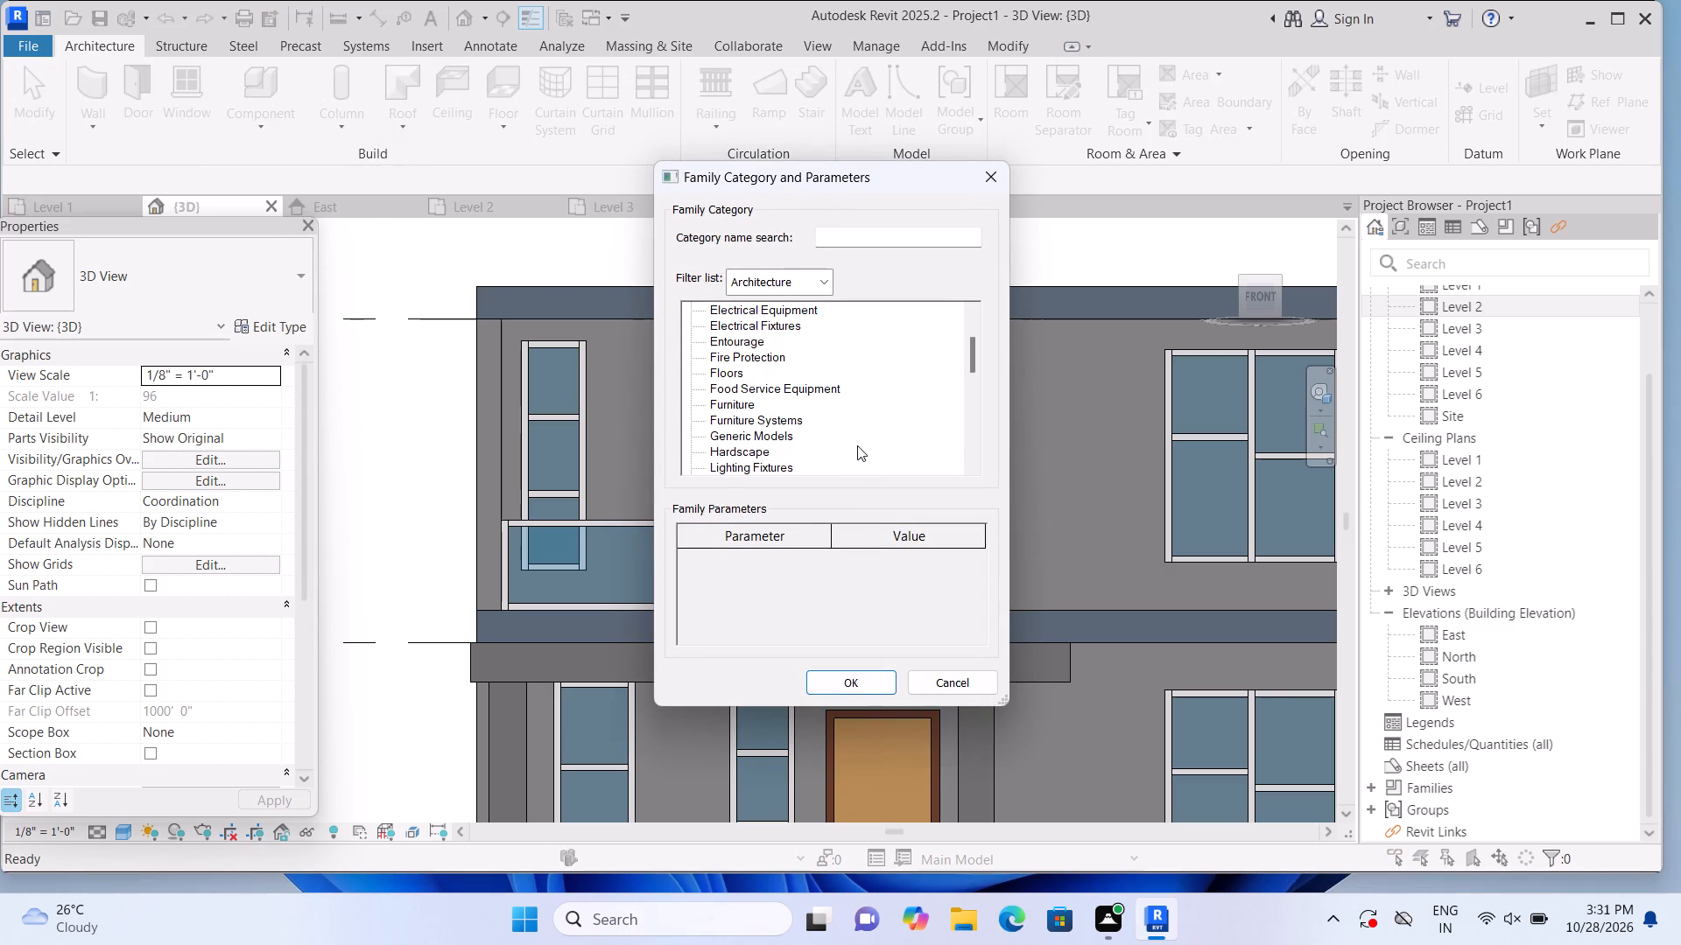
{"action": "left_click", "coordinate": [807, 434]}
{"action": "left_click", "coordinate": [784, 433]}
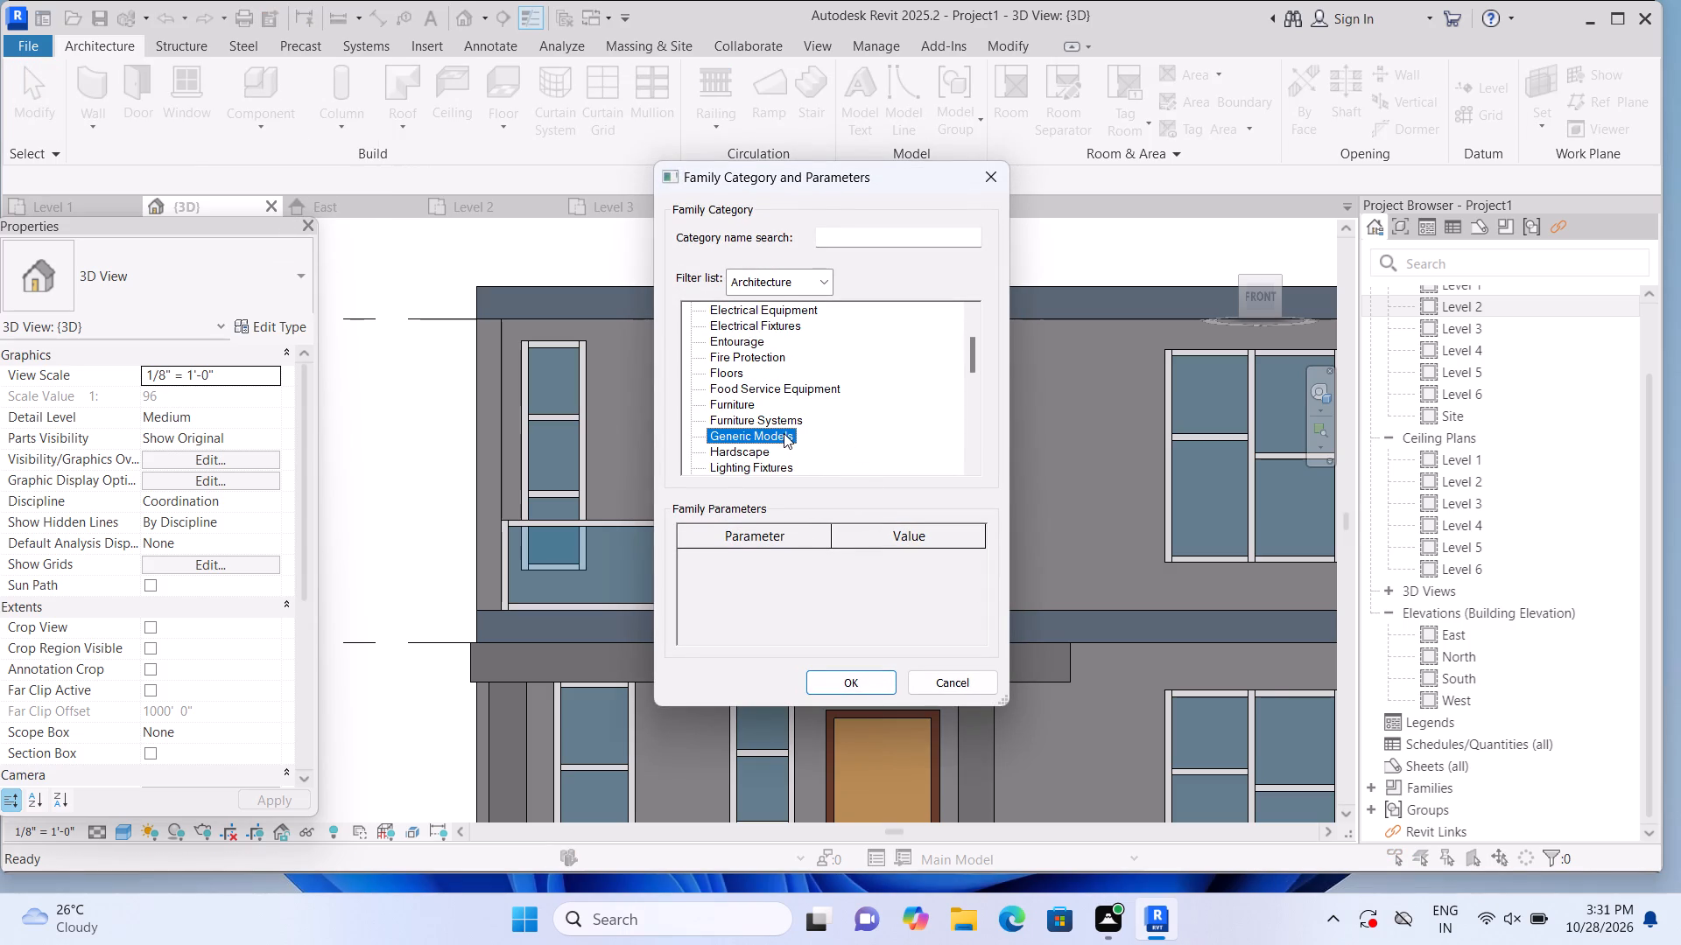
{"action": "left_click", "coordinate": [855, 681]}
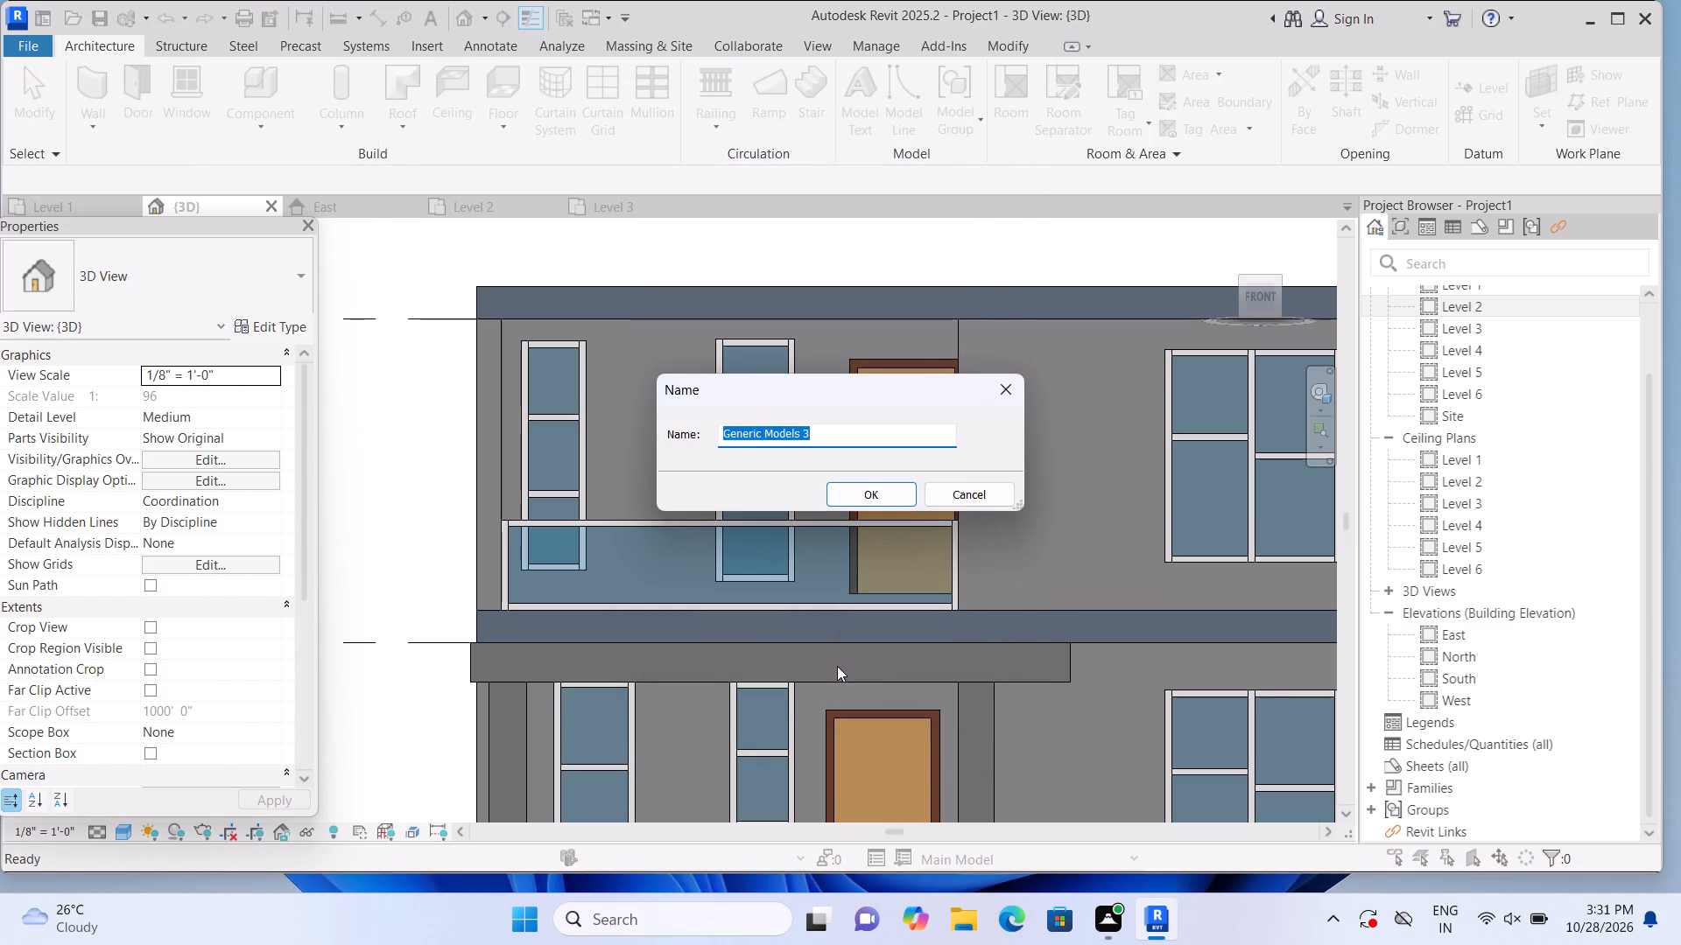
{"action": "left_click", "coordinate": [900, 500]}
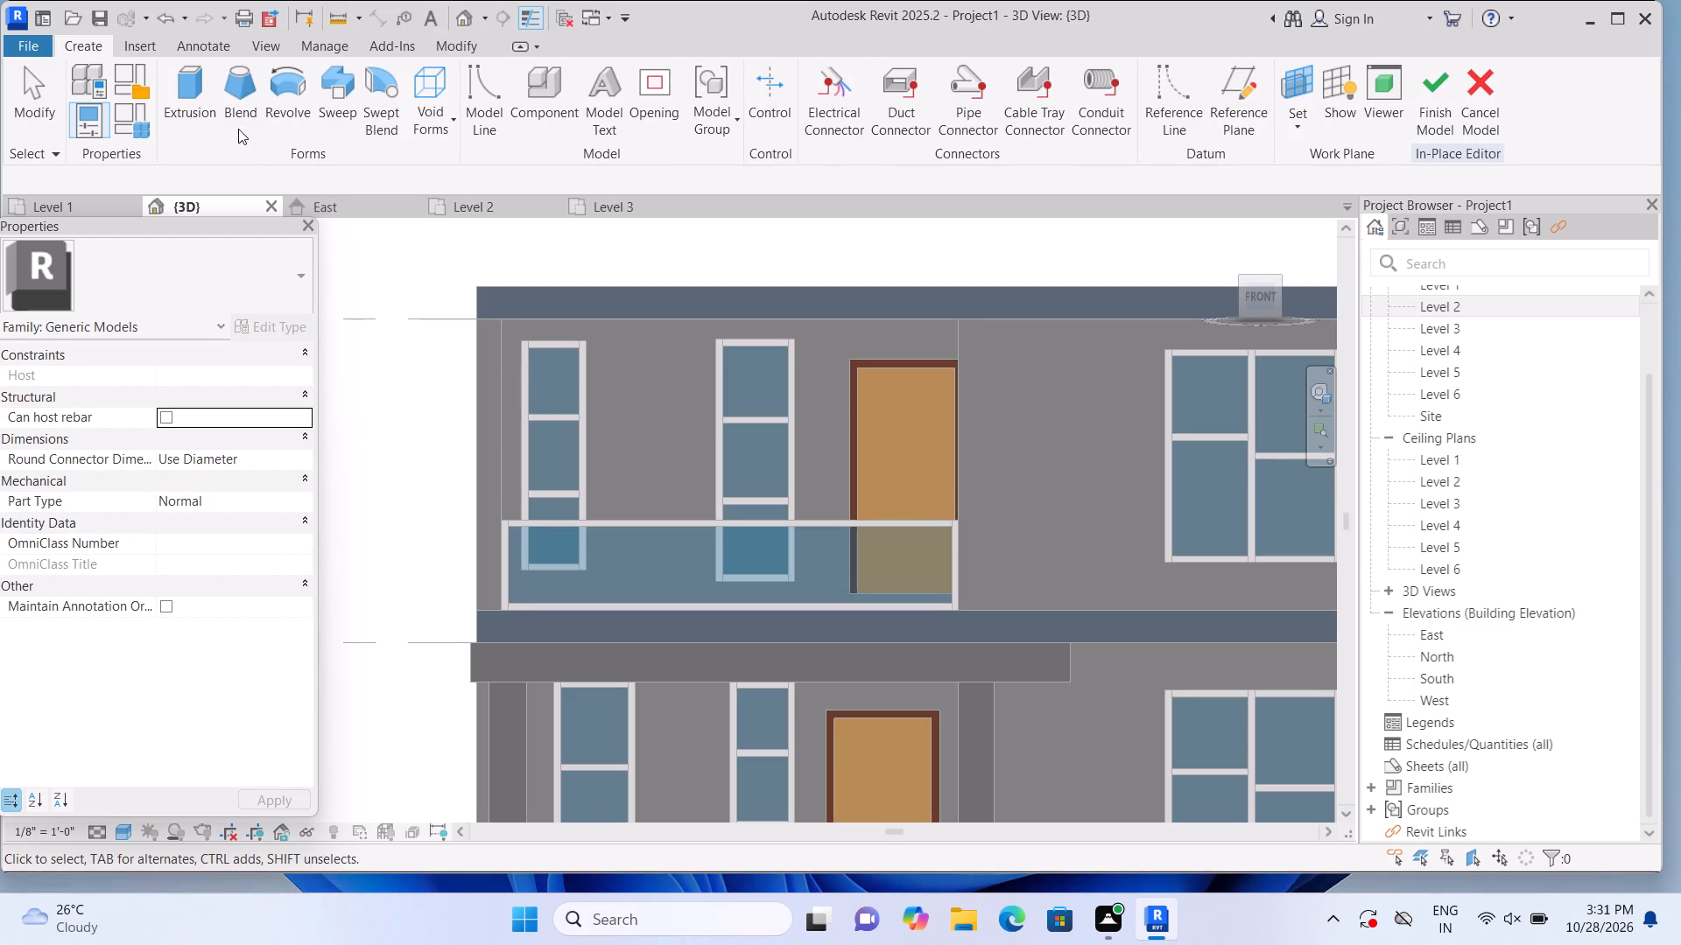
Extrude a rectangle about 16' long and 1' high on the front face of the roof edge above the balcony, 1' 0" deep.
{"action": "left_click", "coordinate": [205, 113]}
{"action": "left_click", "coordinate": [1150, 120]}
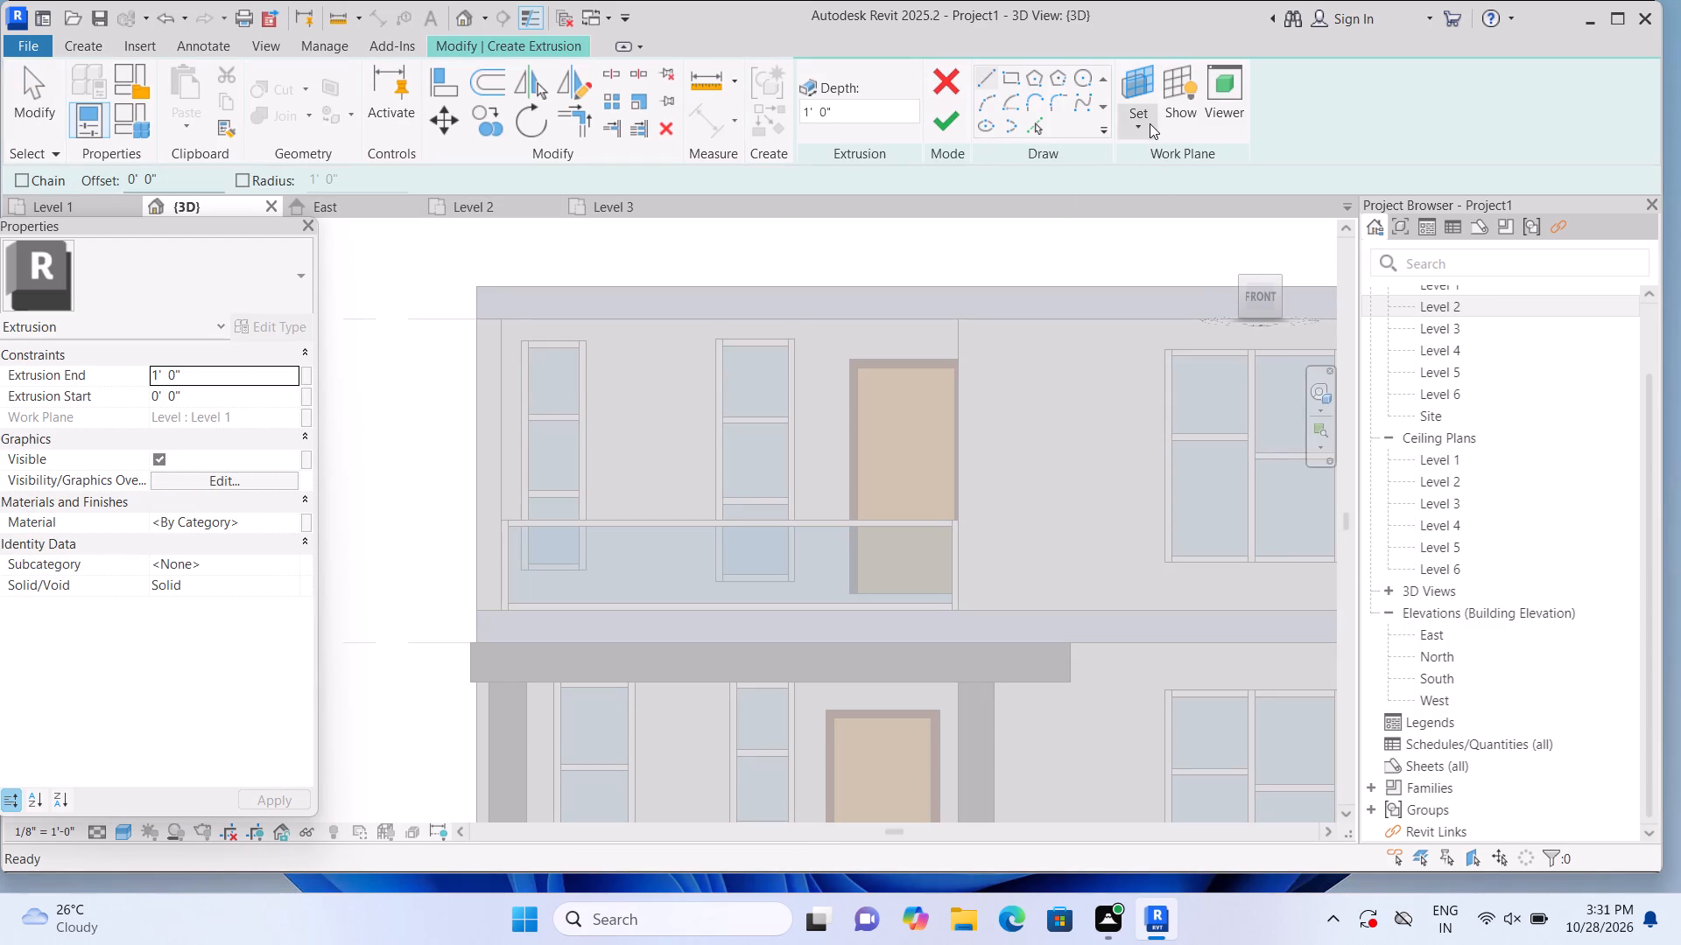
{"action": "left_click", "coordinate": [1160, 206]}
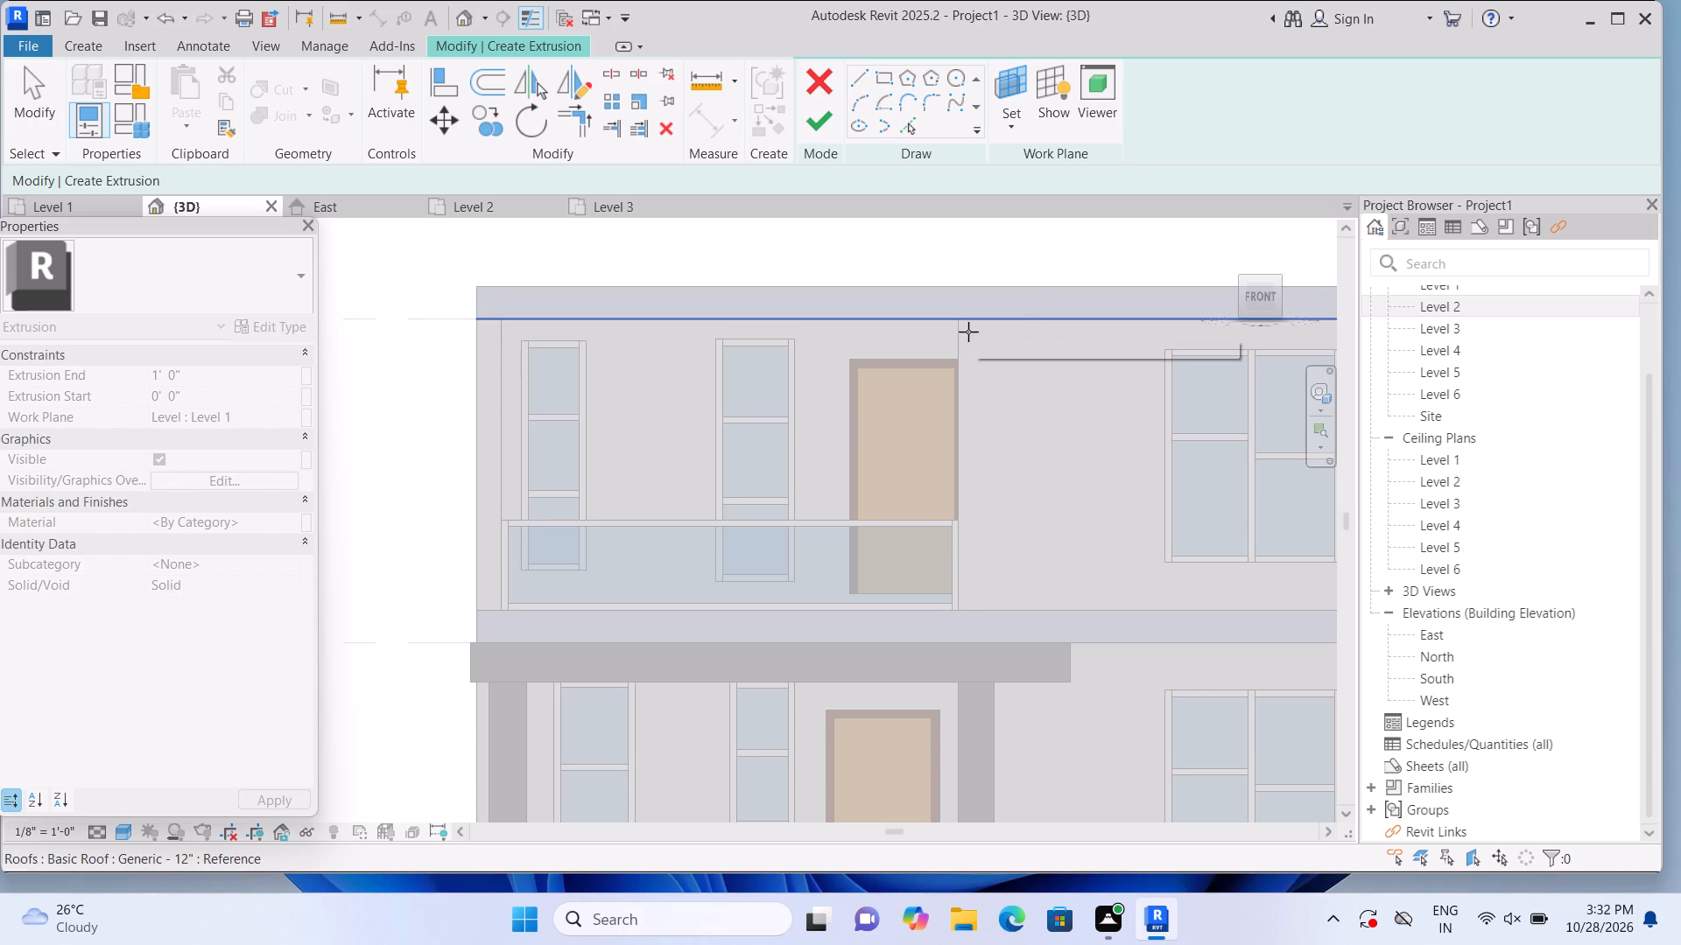
{"action": "left_click", "coordinate": [904, 300]}
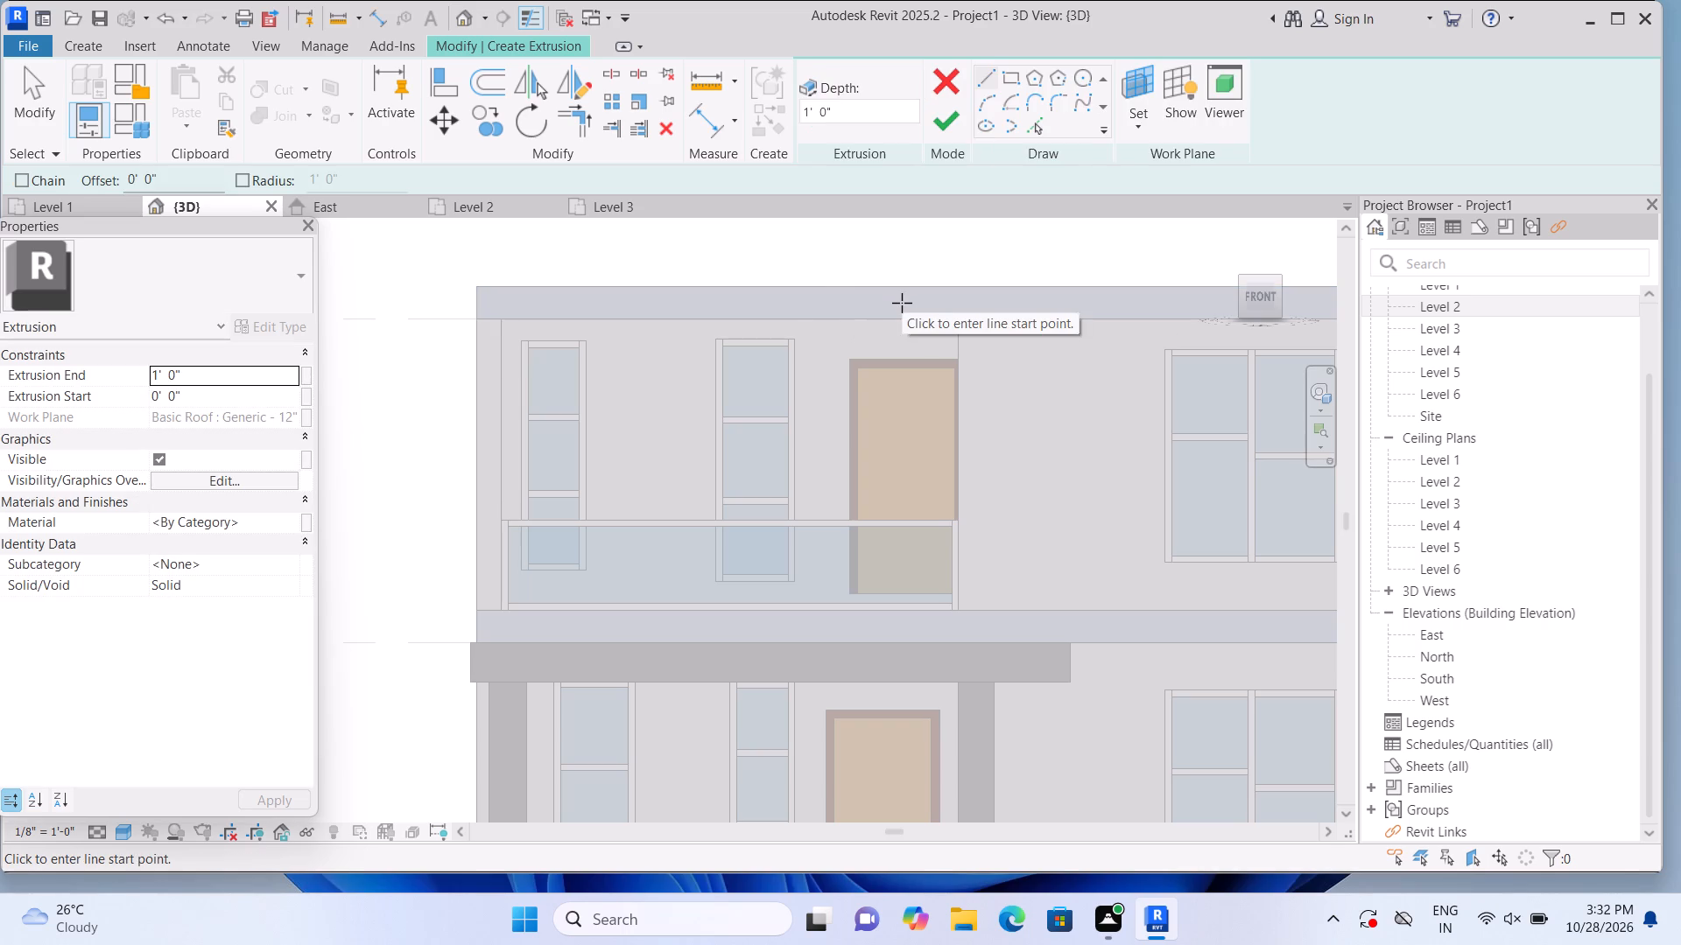
{"action": "left_click", "coordinate": [1010, 78]}
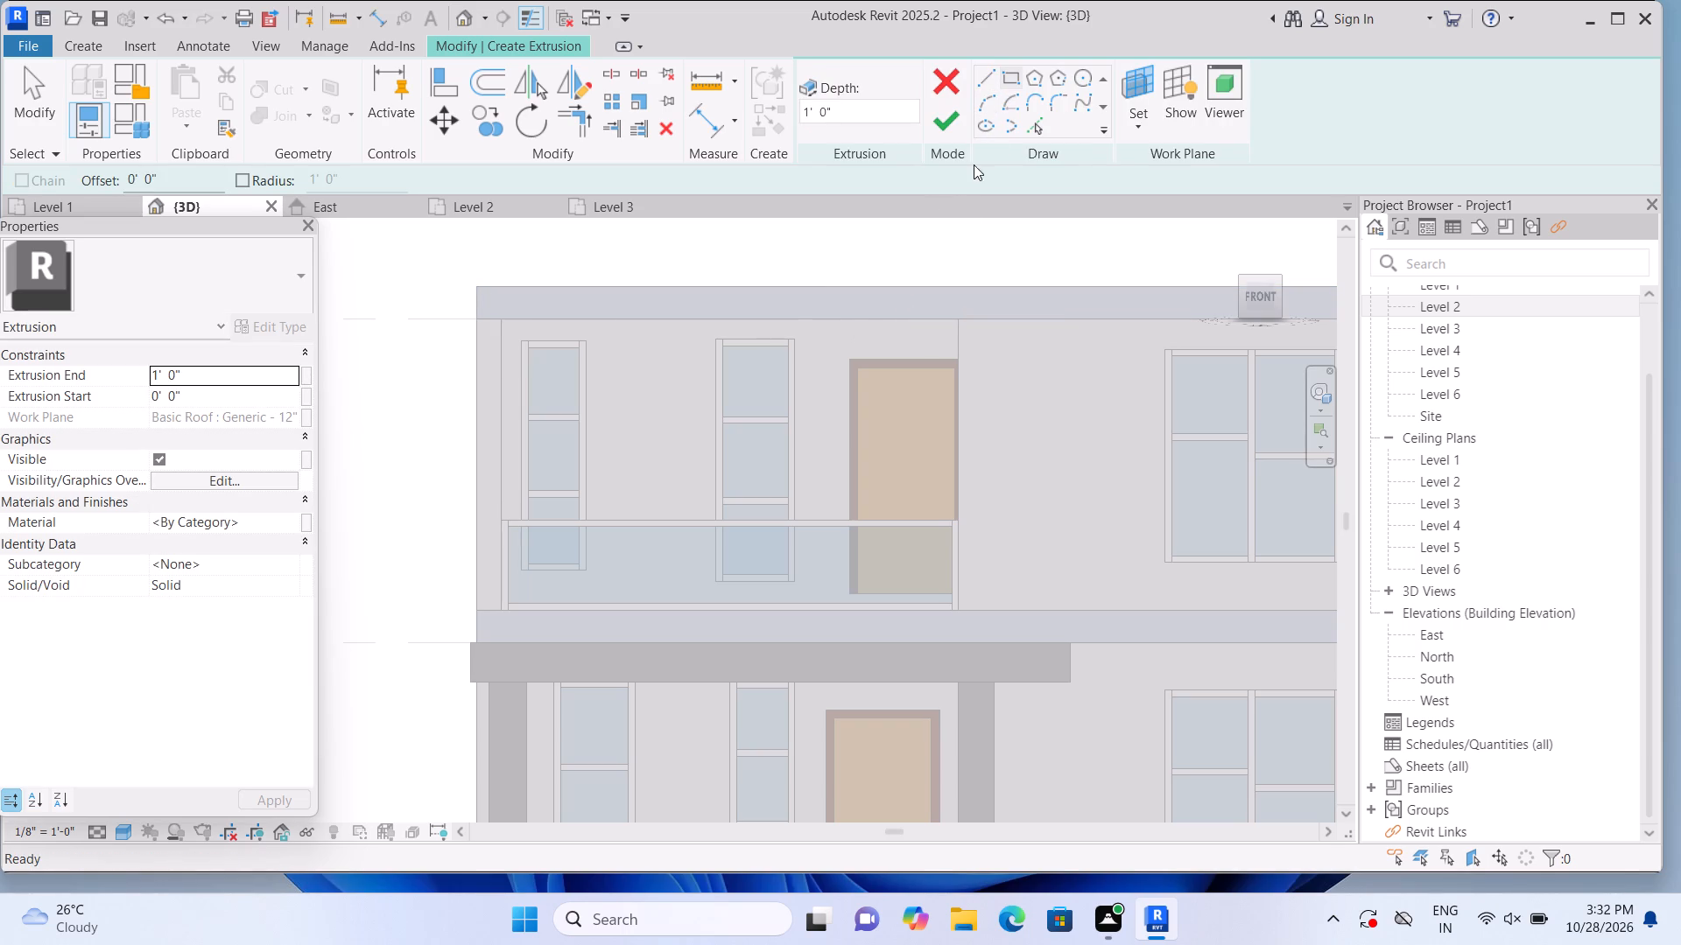
{"action": "left_click", "coordinate": [484, 283]}
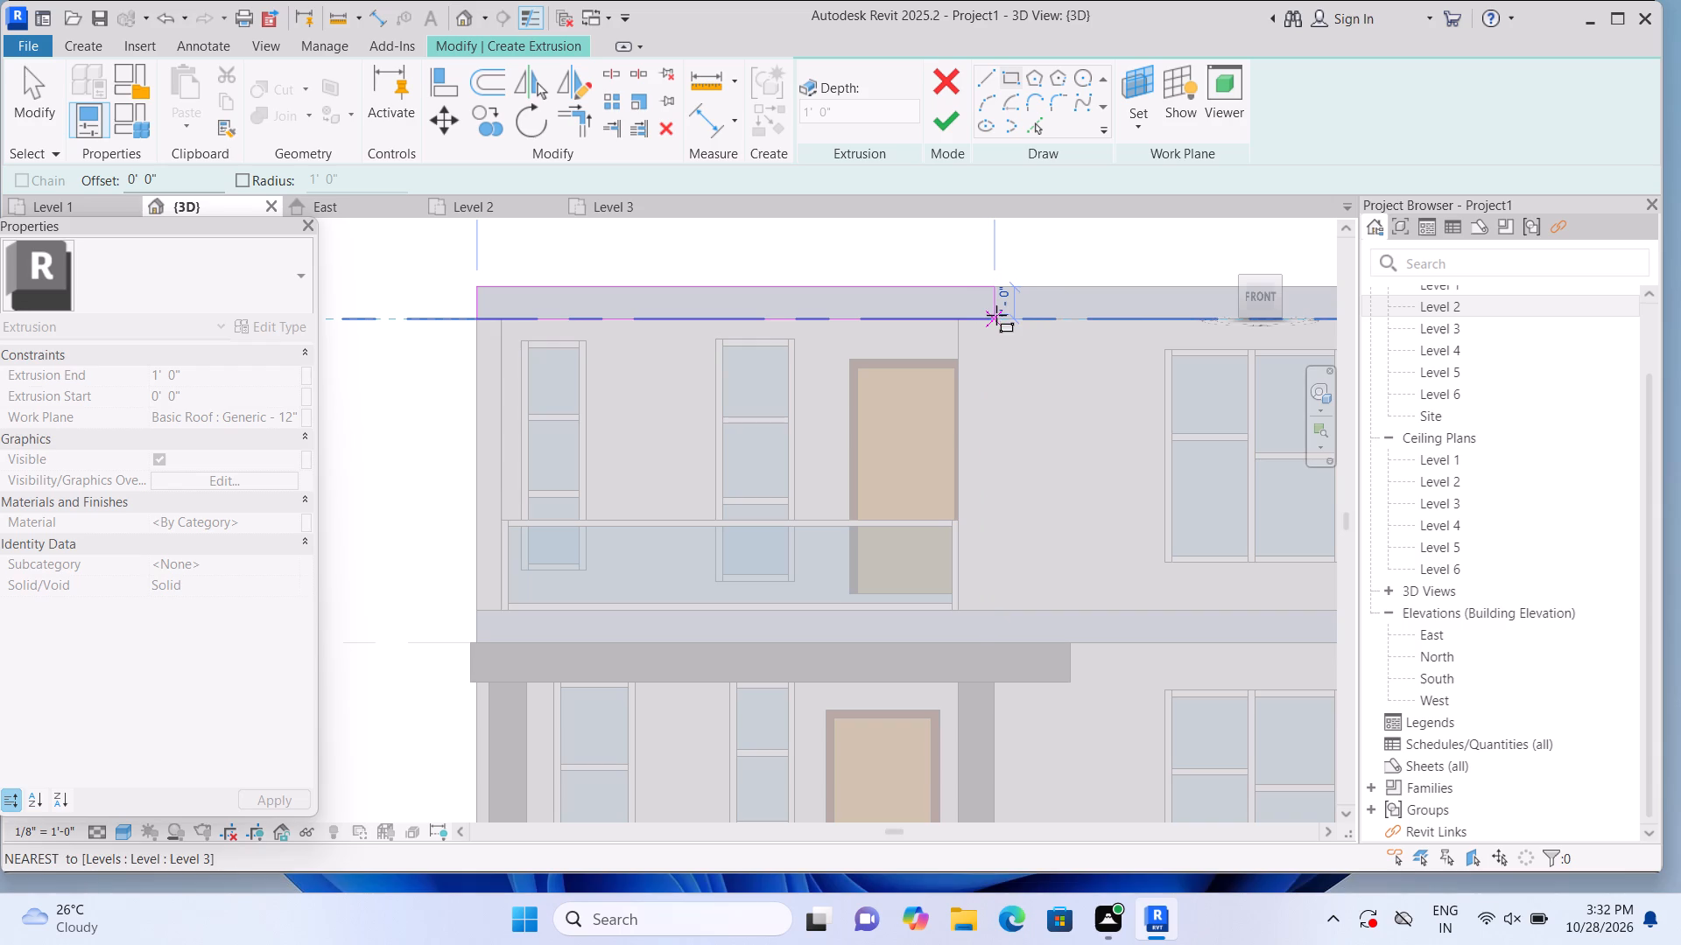
{"action": "left_click", "coordinate": [996, 316]}
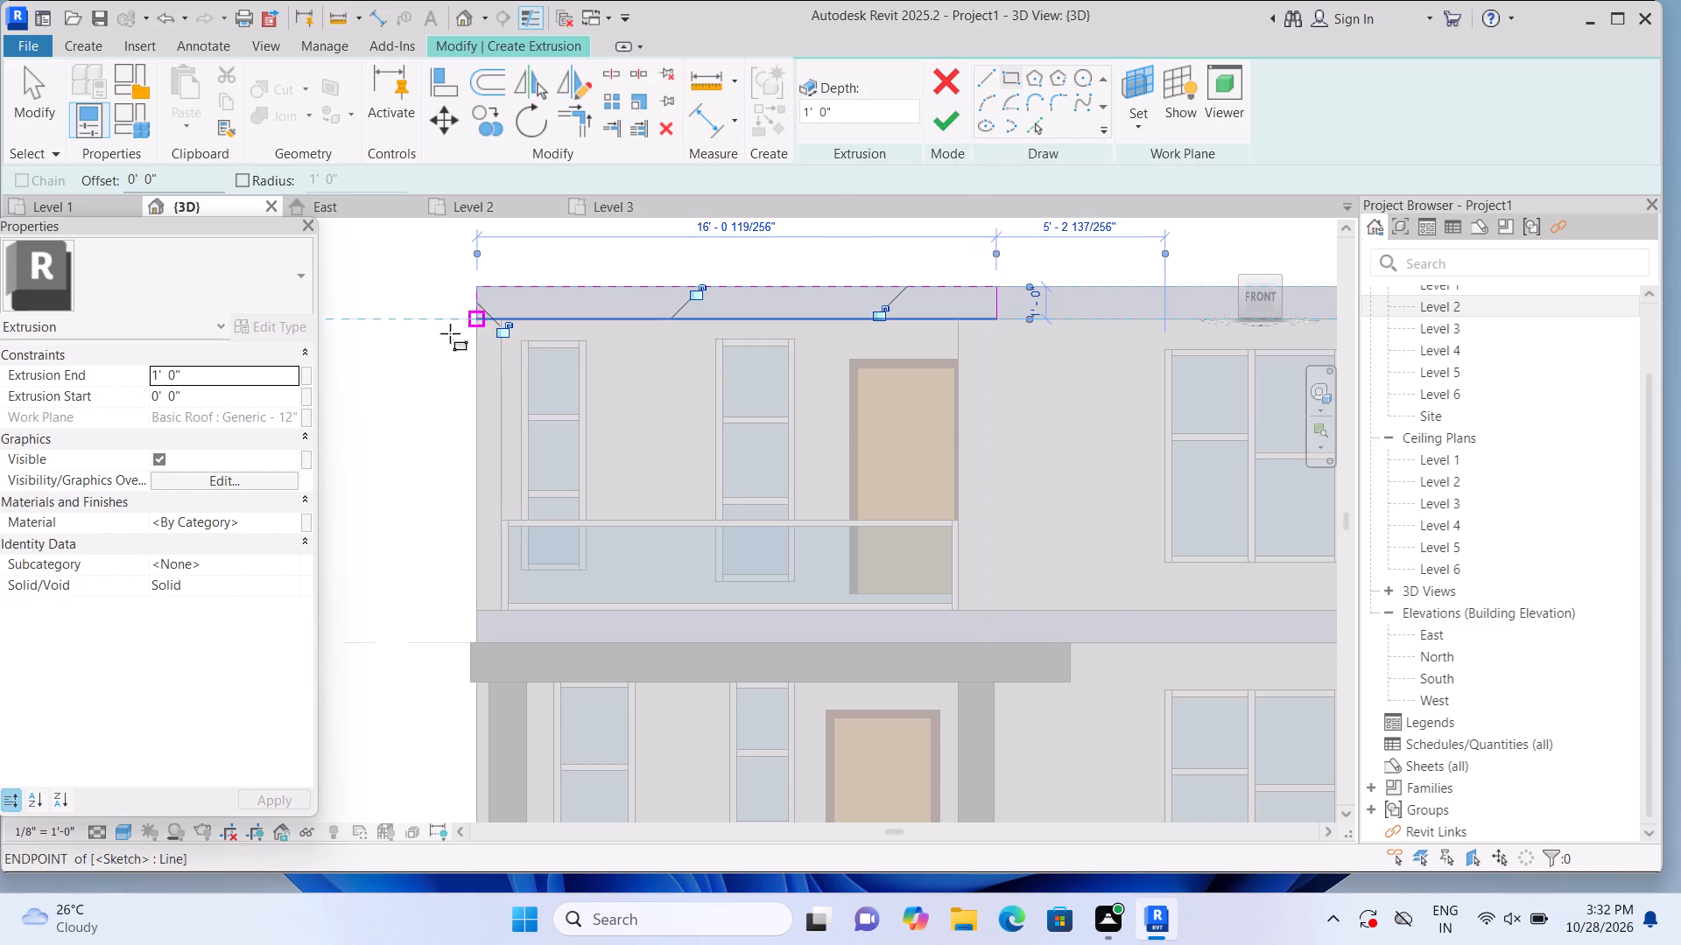
{"action": "left_click", "coordinate": [280, 370]}
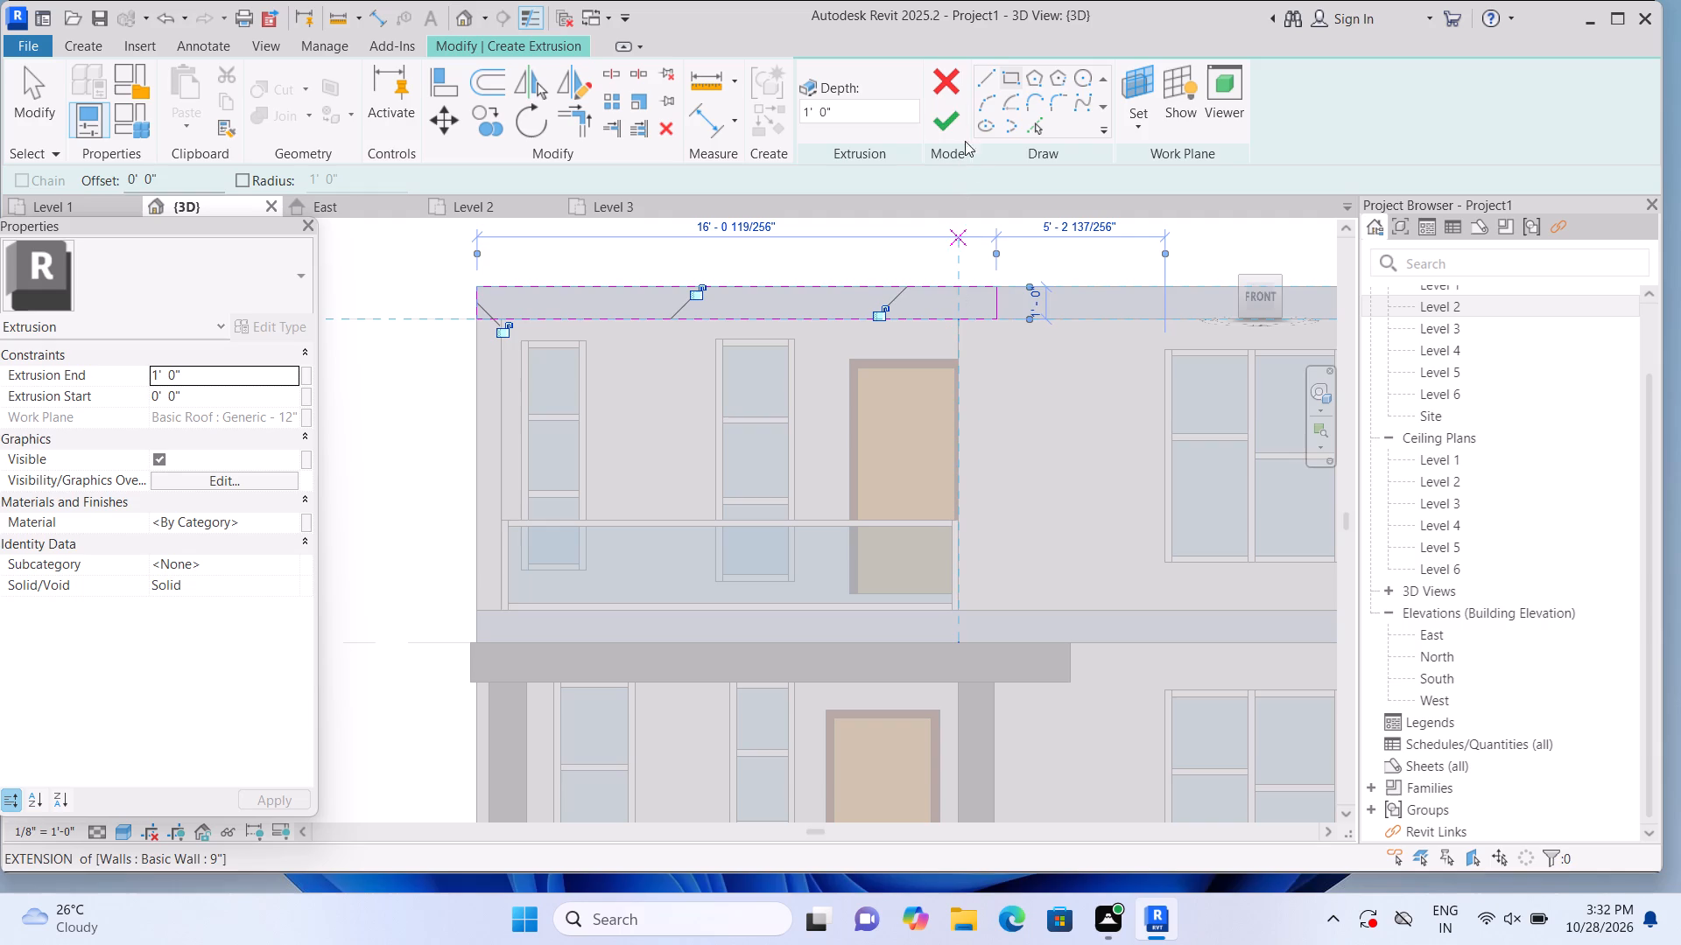
{"action": "left_click", "coordinate": [949, 110]}
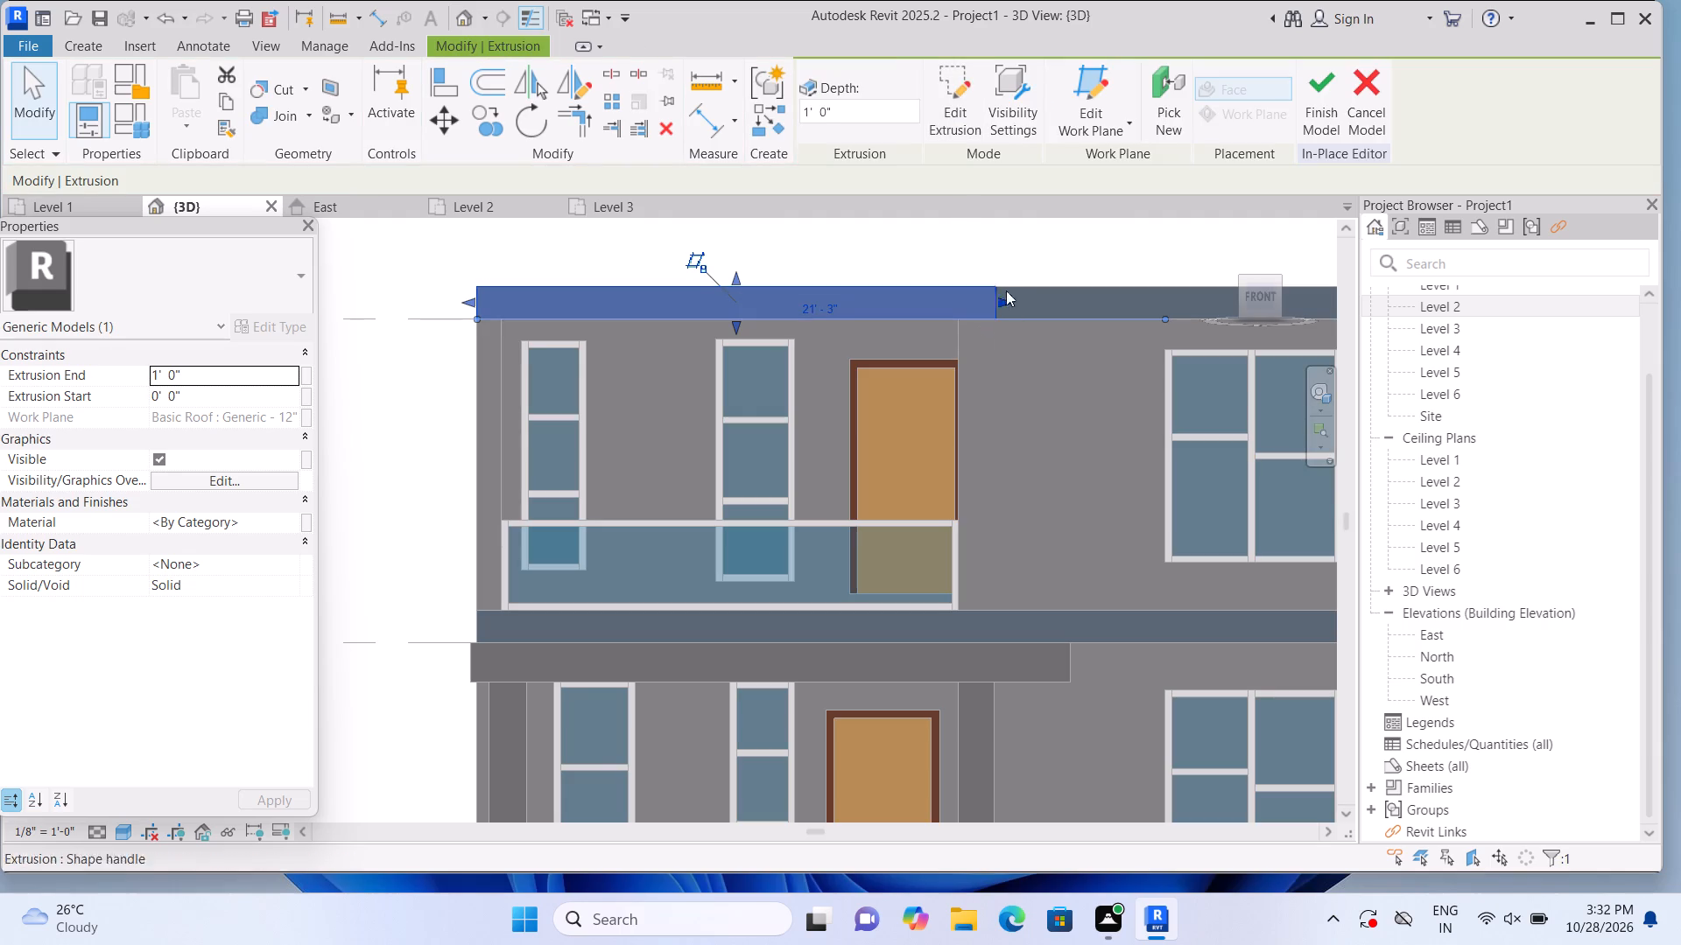
{"action": "left_click", "coordinate": [989, 250]}
Extrude a vertical 9" by 9' strip 1' 0" deep on the front wall beside the balcony door, from roof edge to floor edge.
{"action": "left_click", "coordinate": [83, 52]}
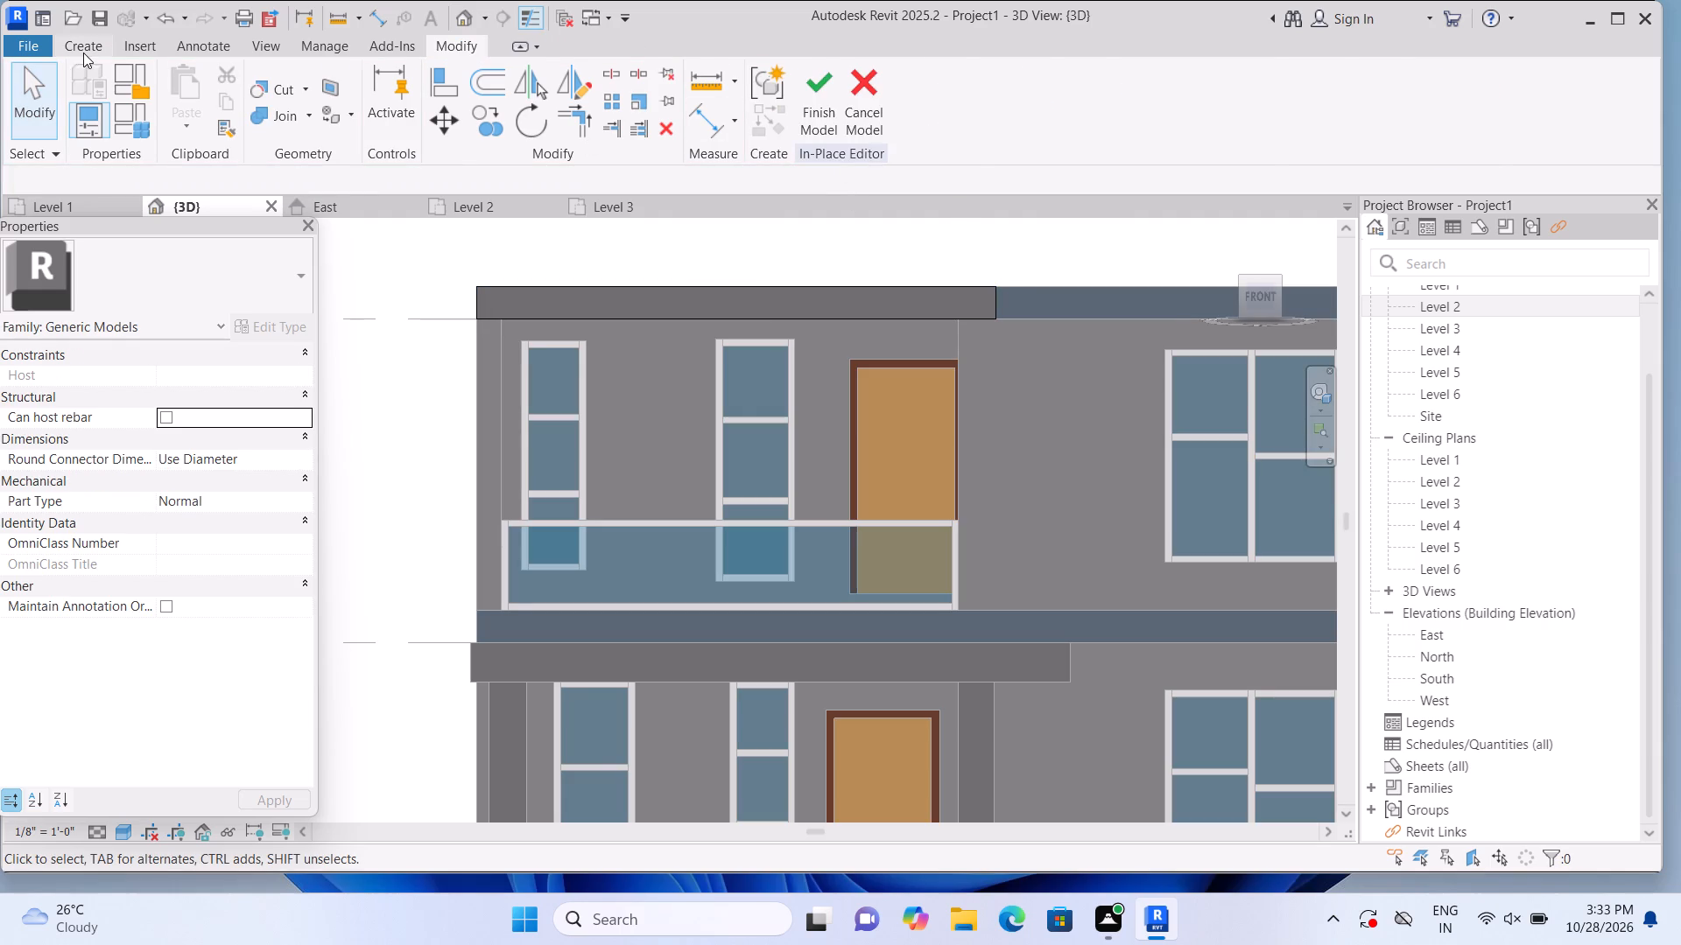
{"action": "left_click", "coordinate": [166, 94]}
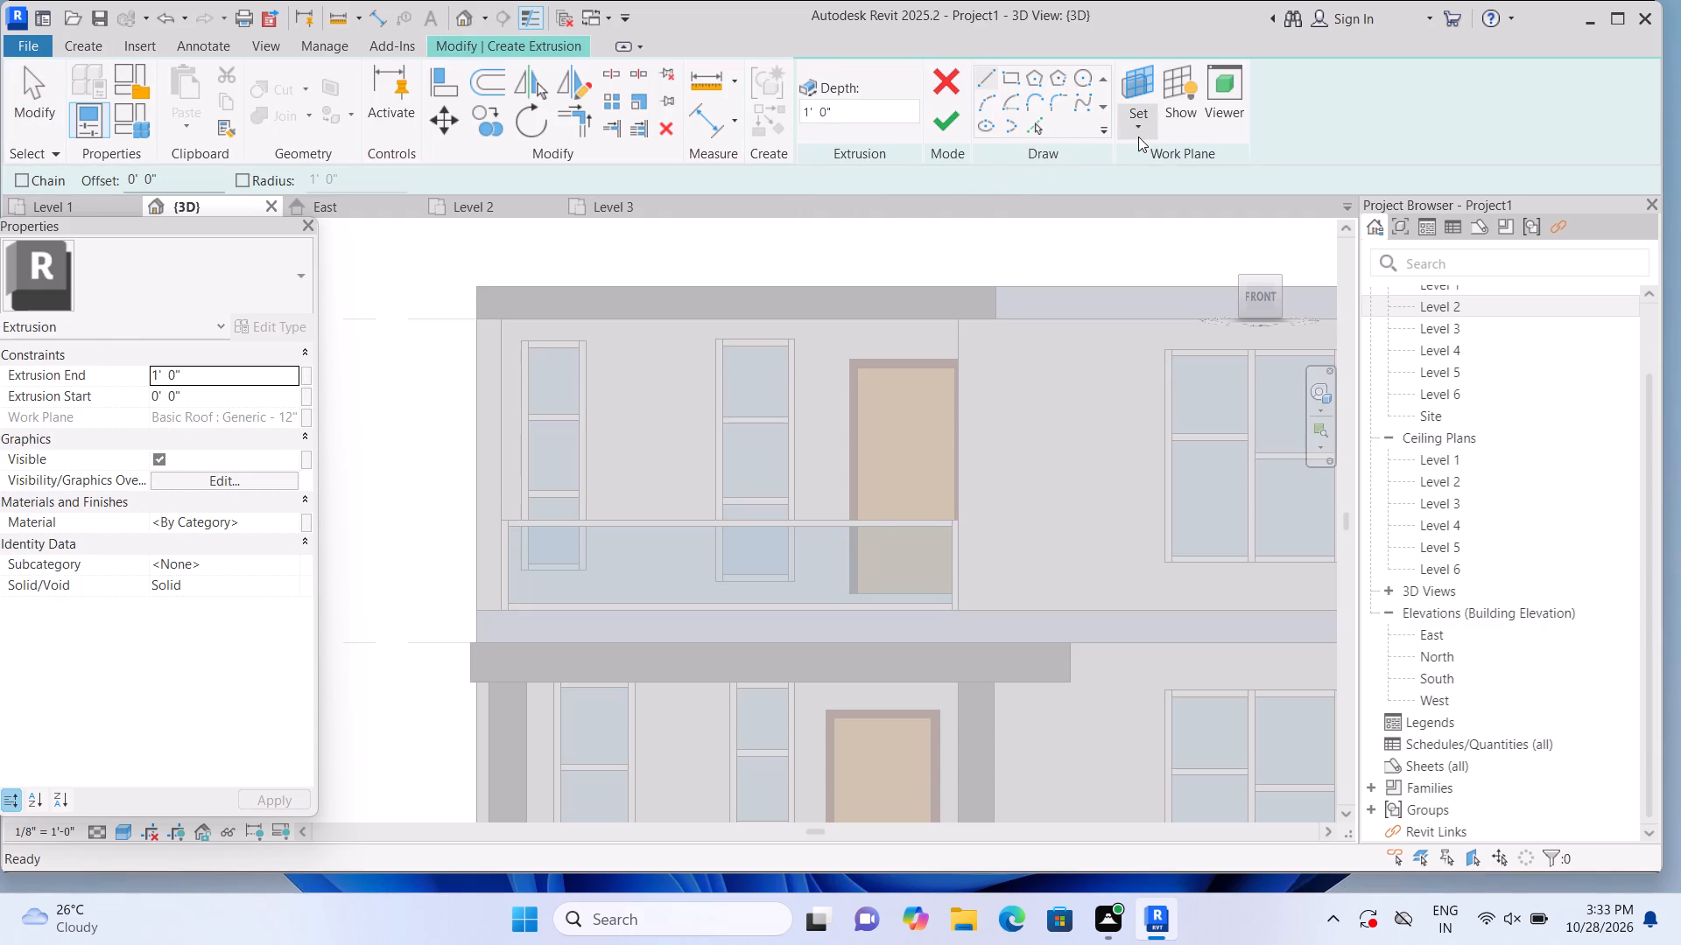
{"action": "left_click", "coordinate": [1138, 136]}
{"action": "left_click", "coordinate": [1136, 206]}
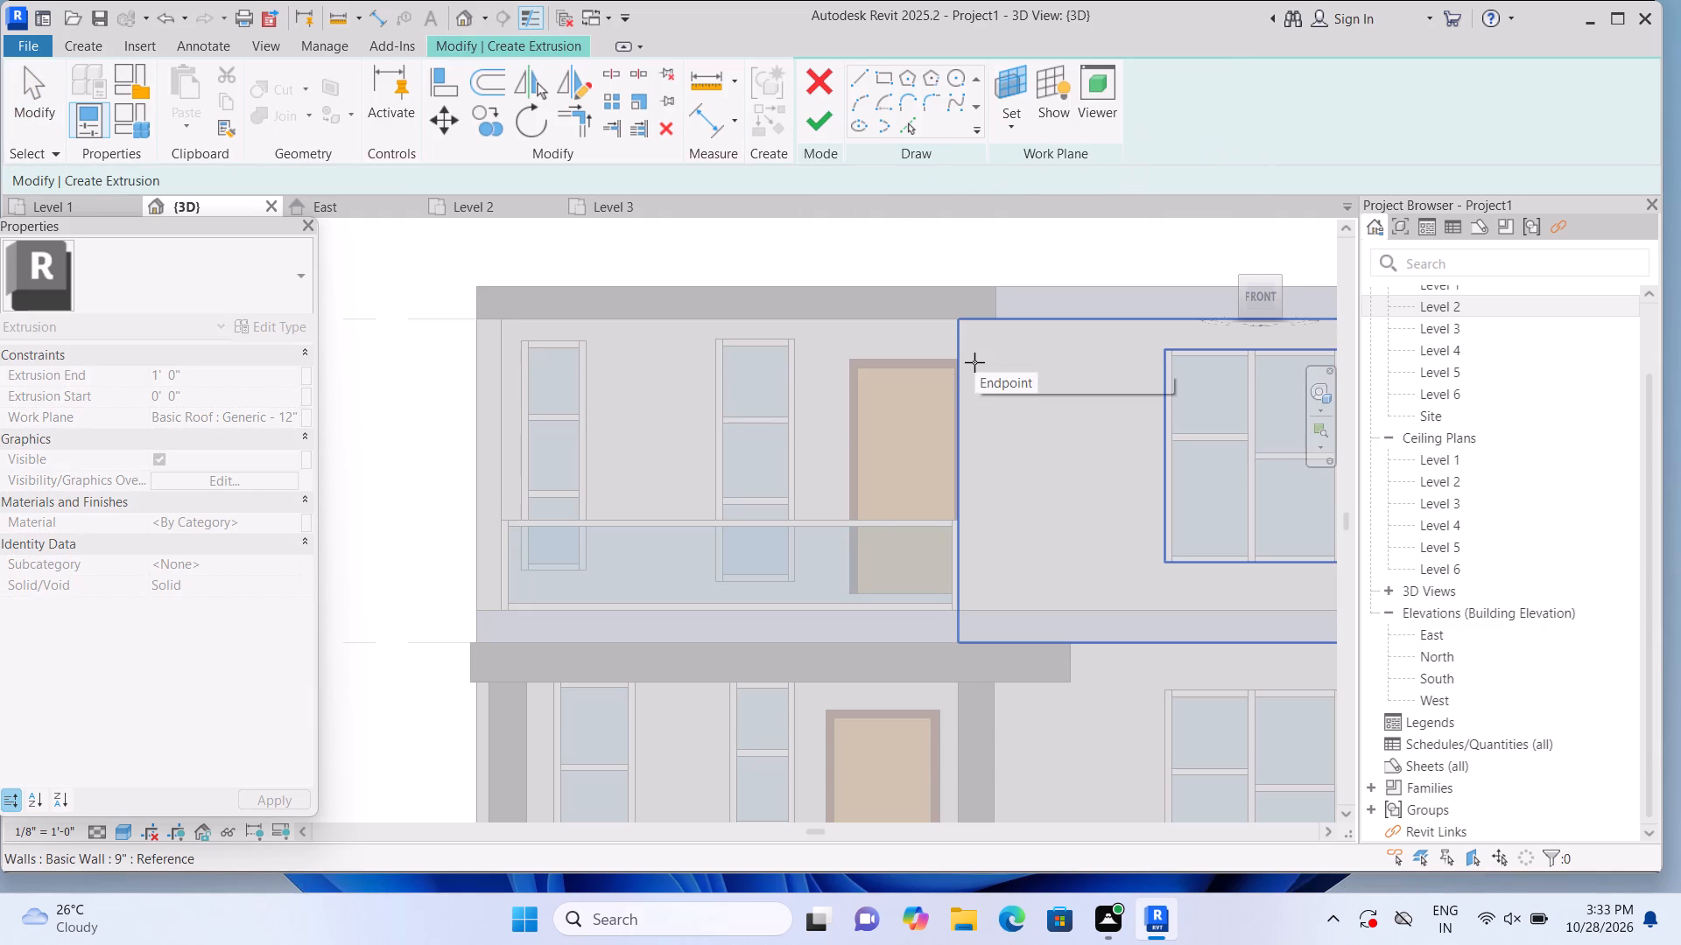
{"action": "left_click", "coordinate": [976, 362]}
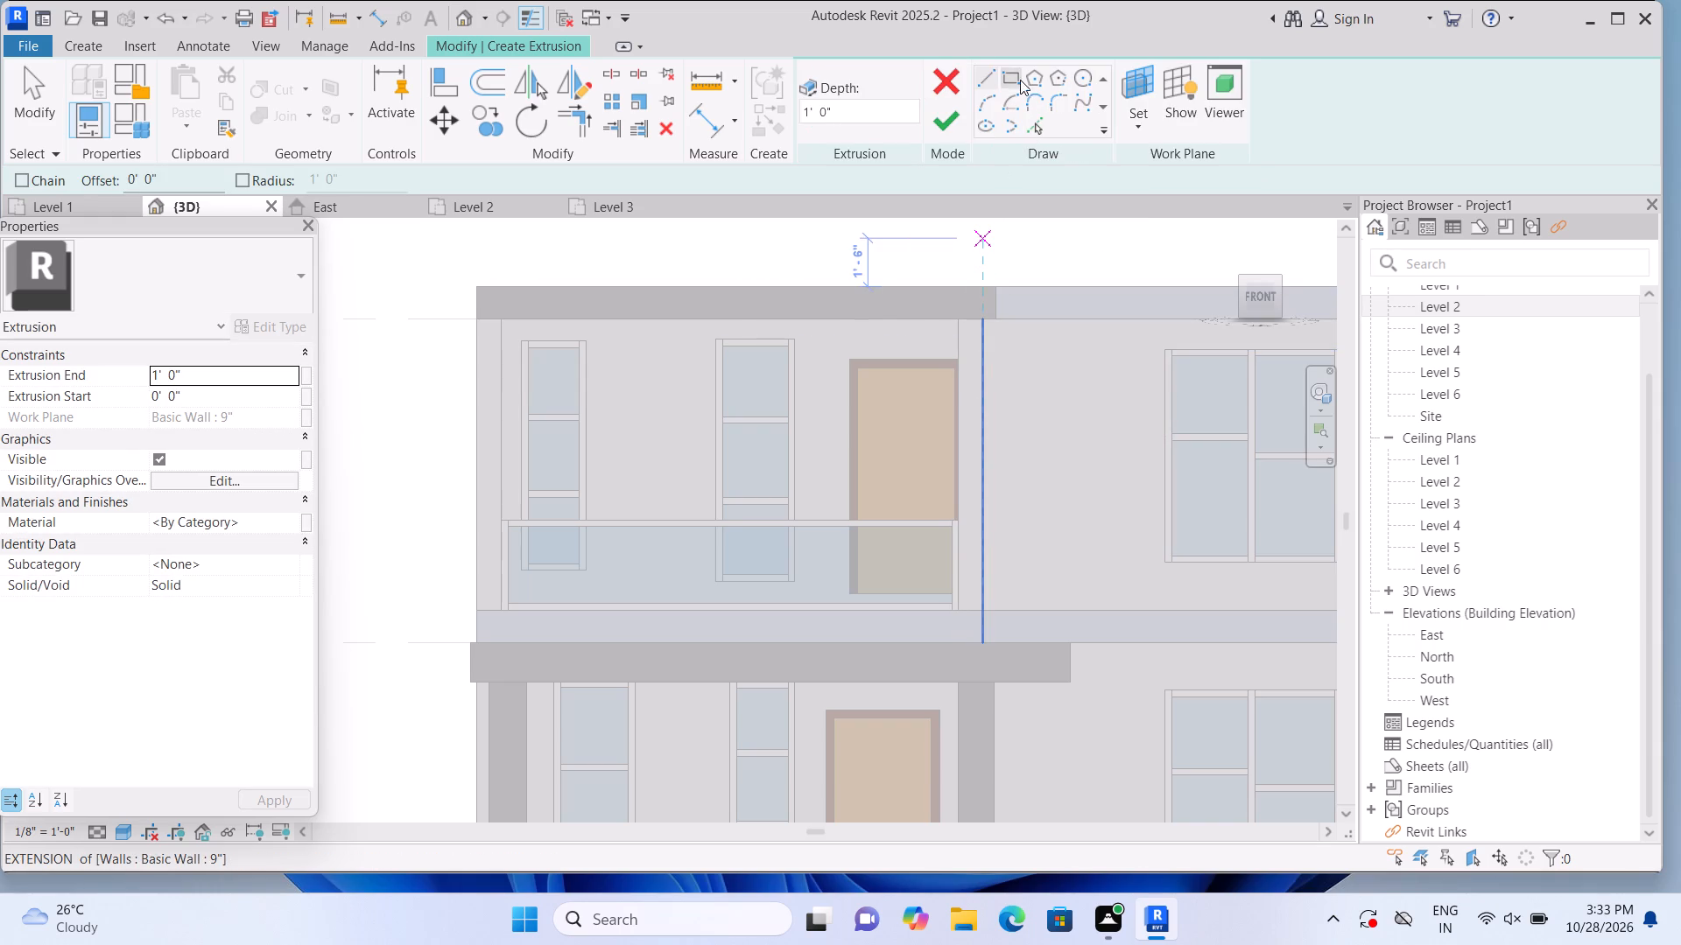
{"action": "left_click", "coordinate": [1015, 73]}
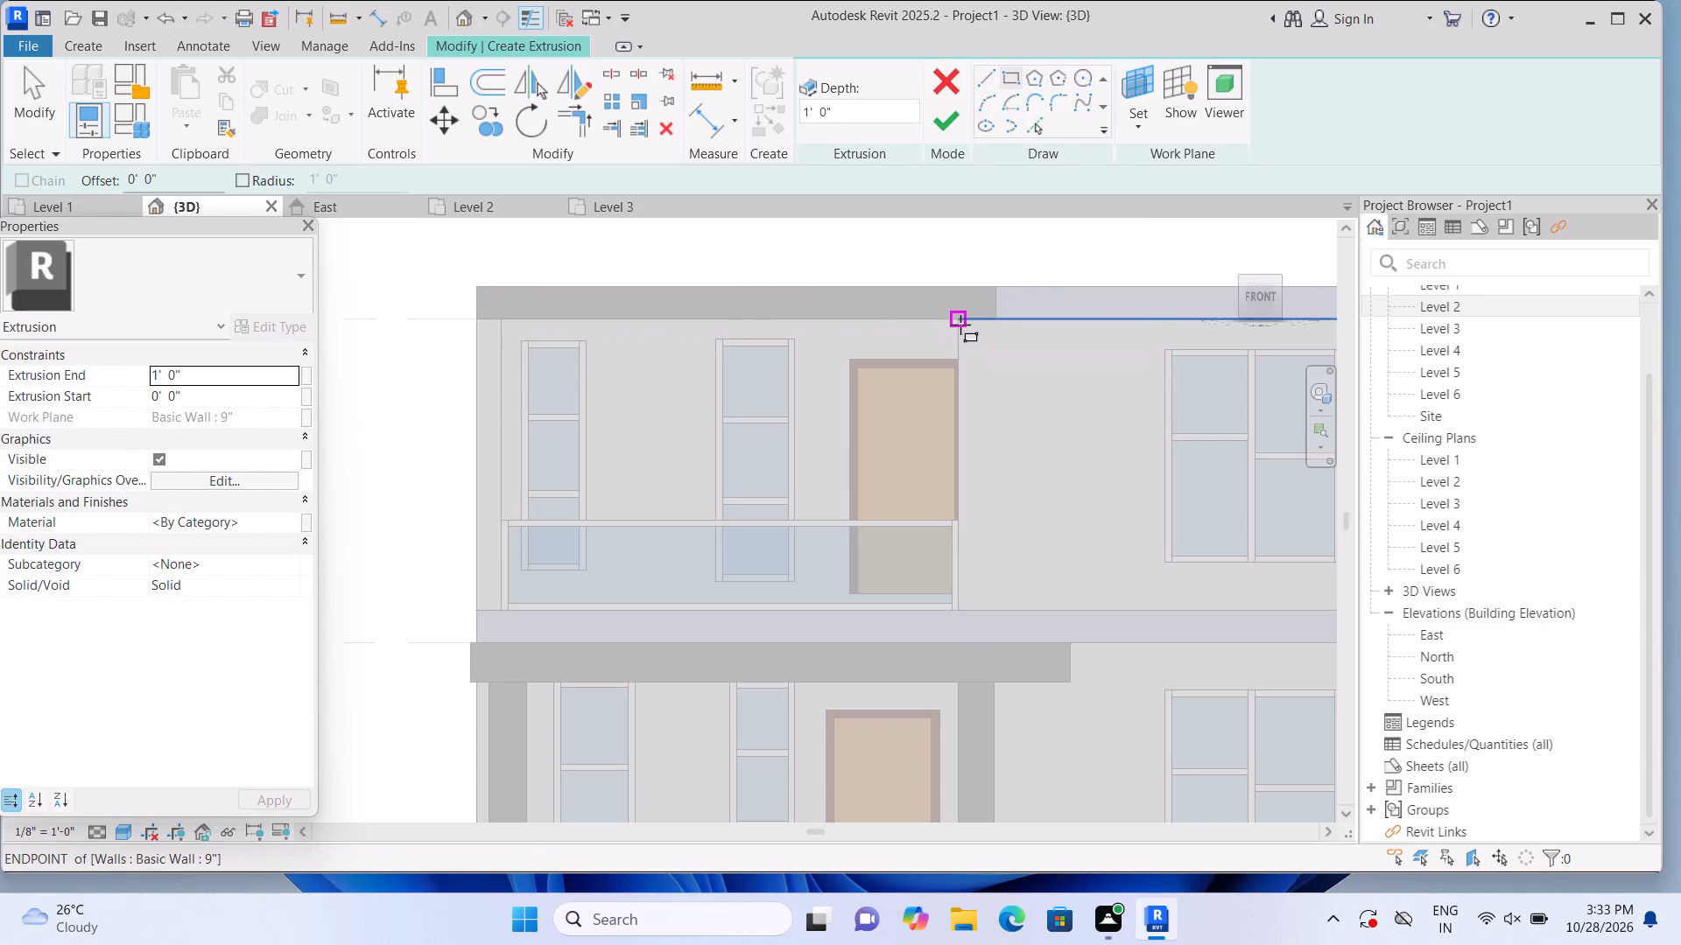
{"action": "left_click", "coordinate": [960, 325]}
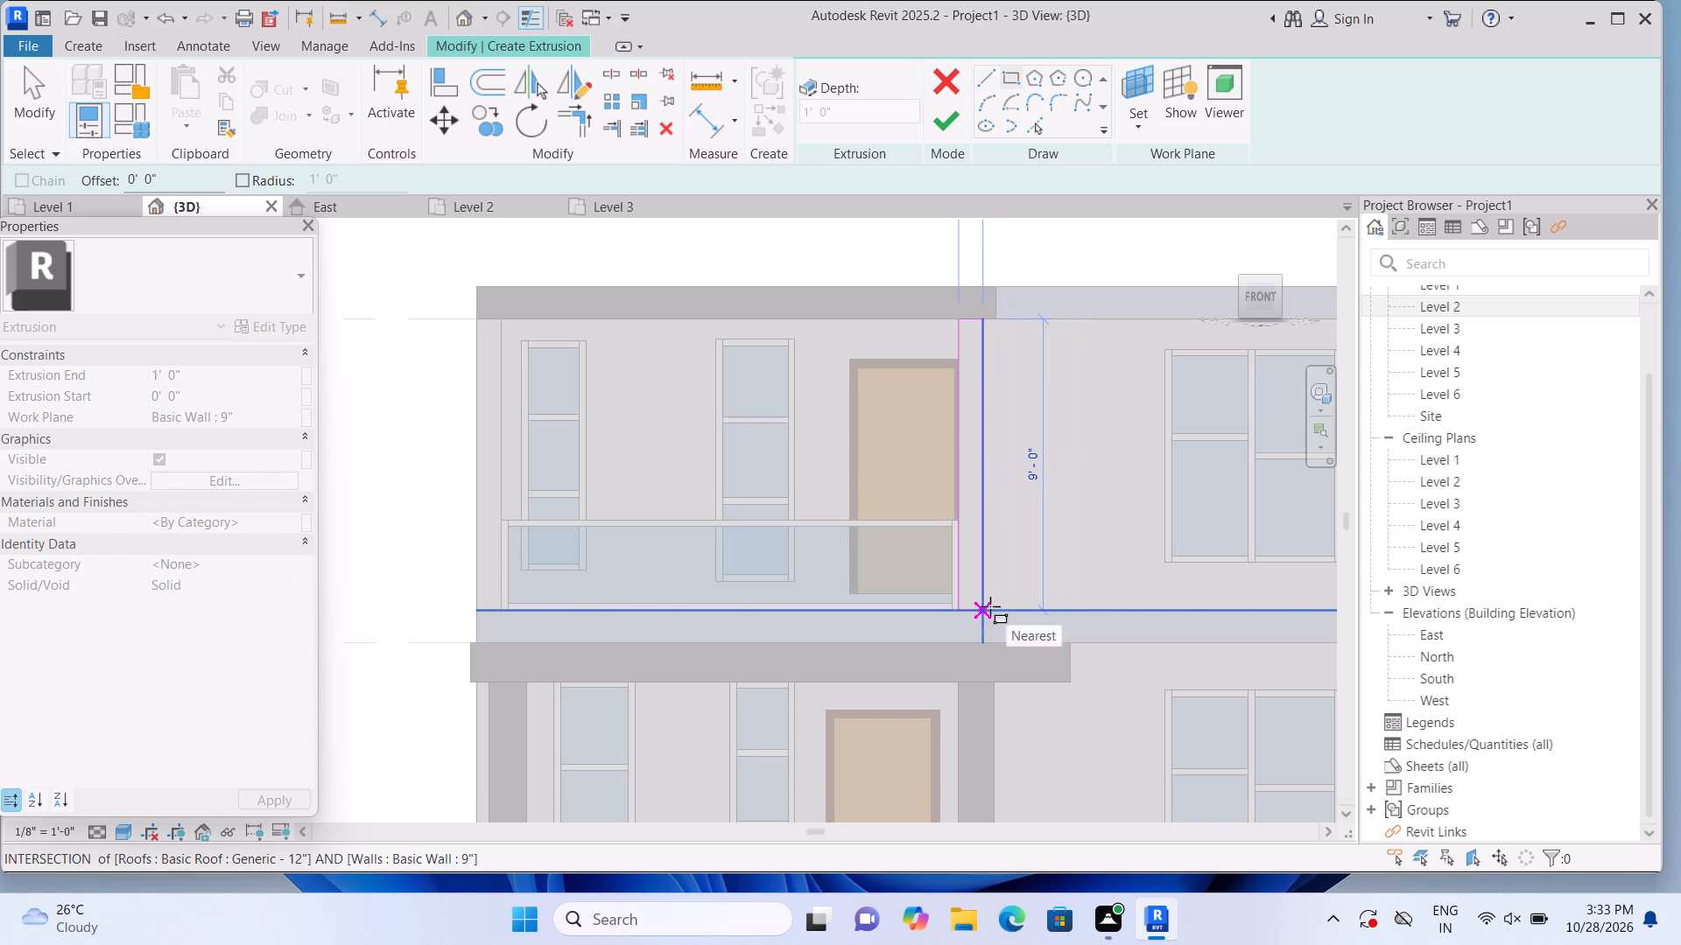
{"action": "scroll", "coordinate": [990, 606], "scroll_direction": "up", "scroll_amount": 2}
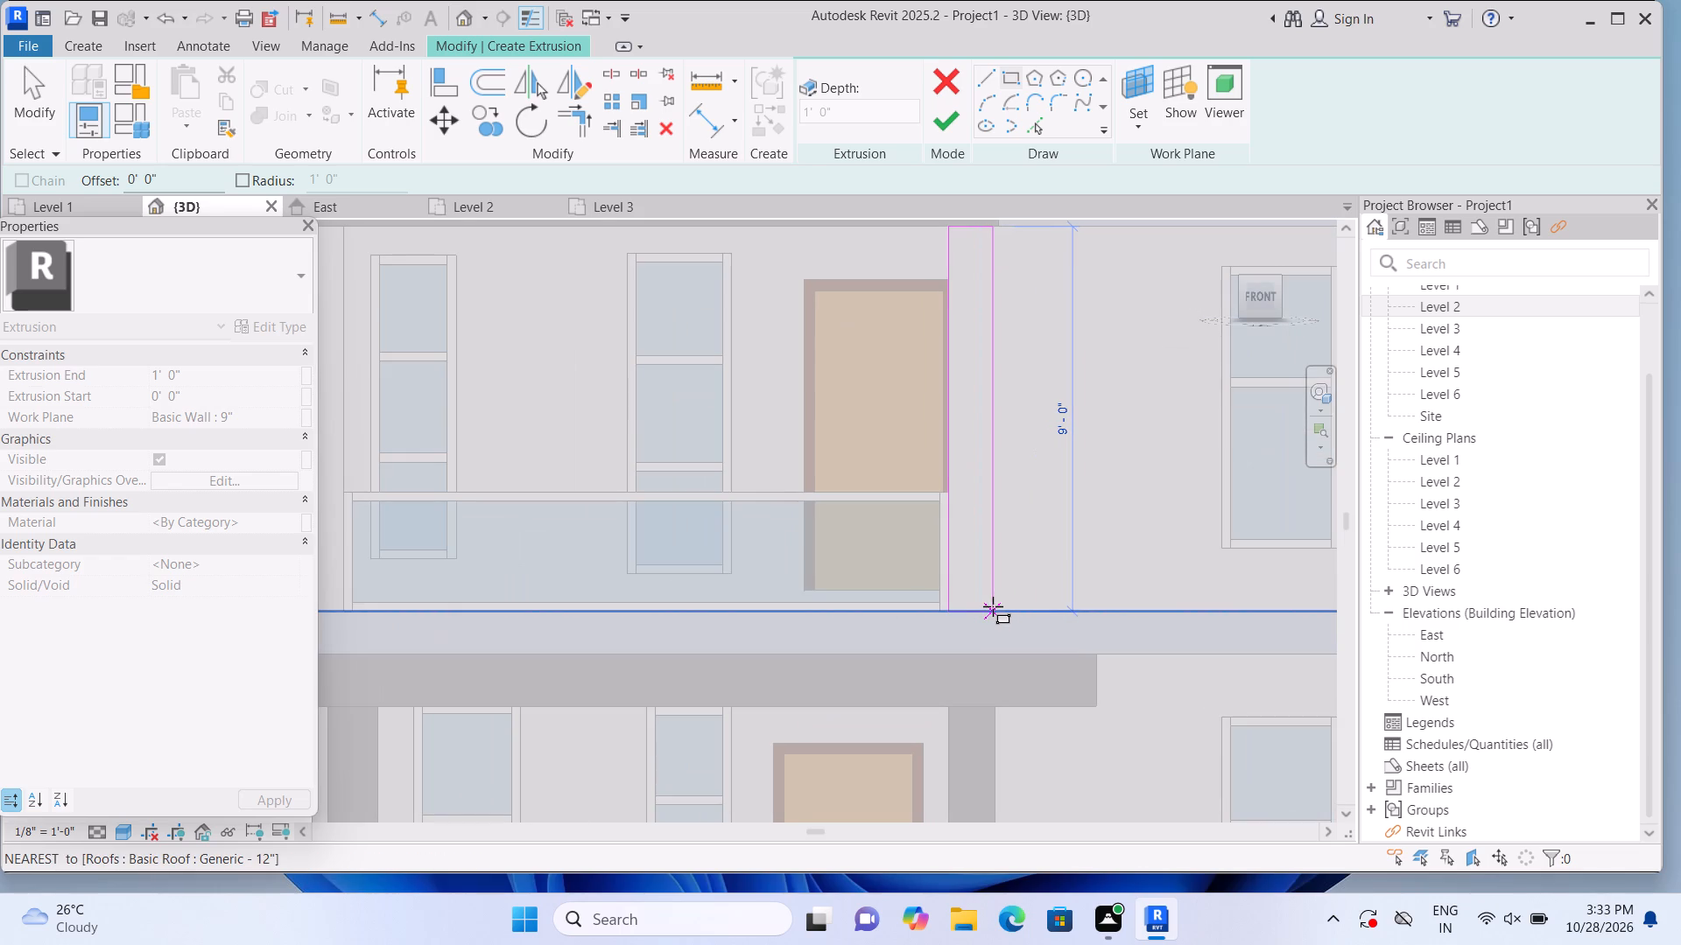
{"action": "left_click", "coordinate": [984, 606]}
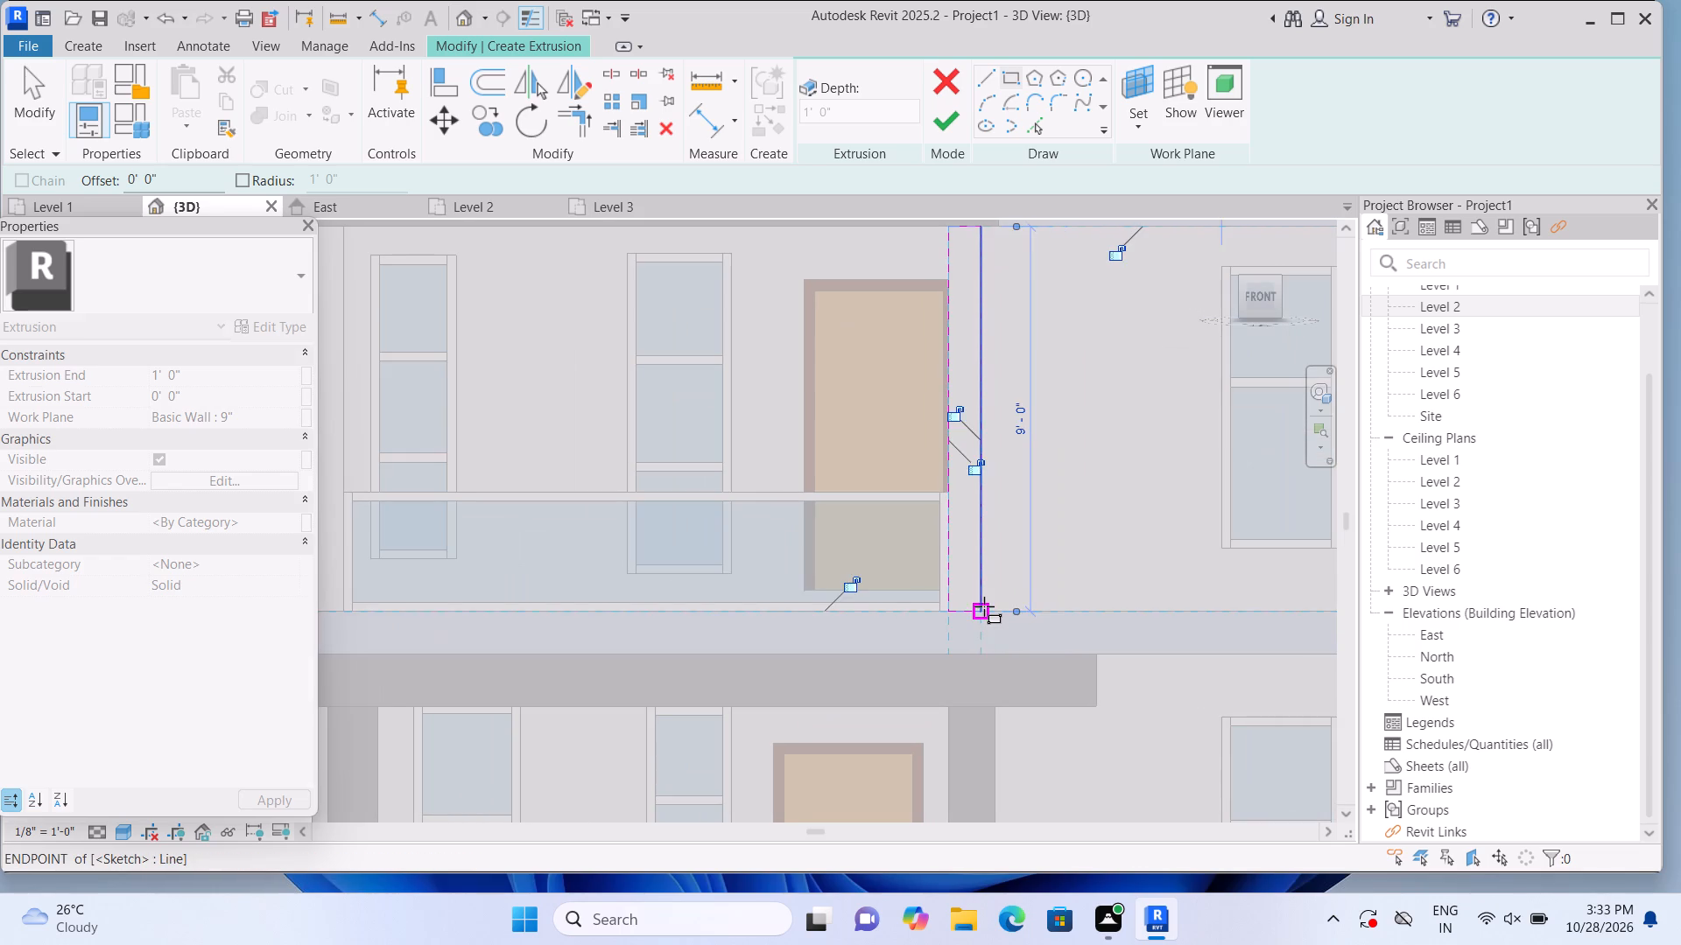
{"action": "scroll", "coordinate": [984, 606], "scroll_direction": "down", "scroll_amount": 3}
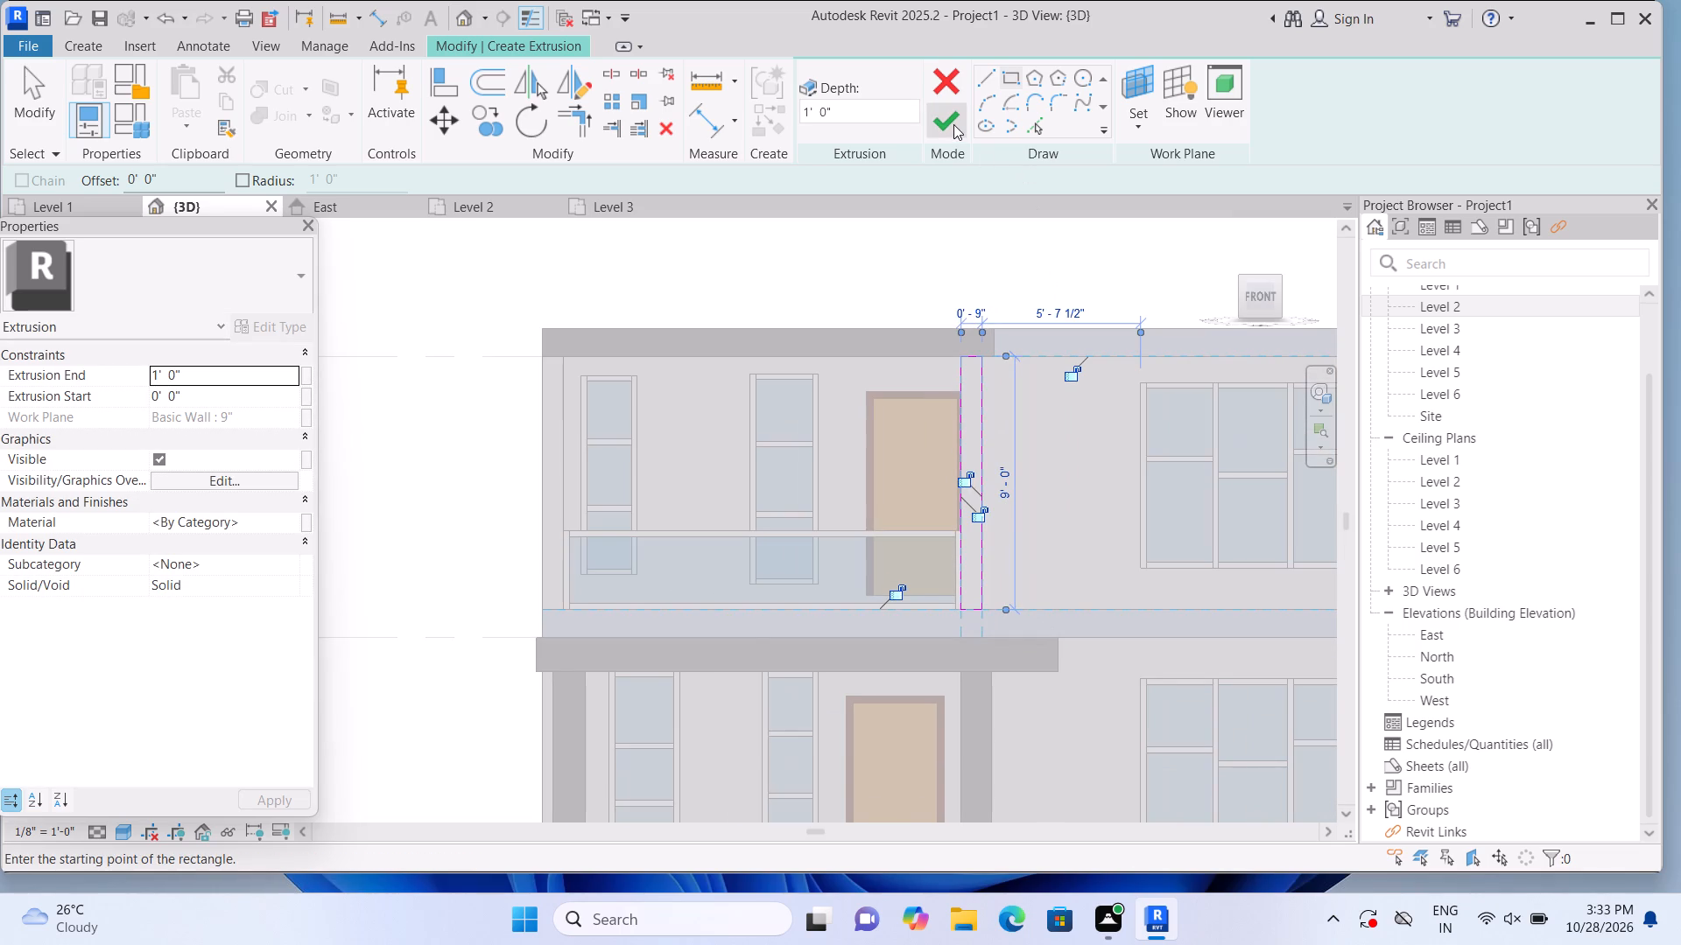
{"action": "left_click", "coordinate": [953, 124]}
{"action": "left_click", "coordinate": [494, 296]}
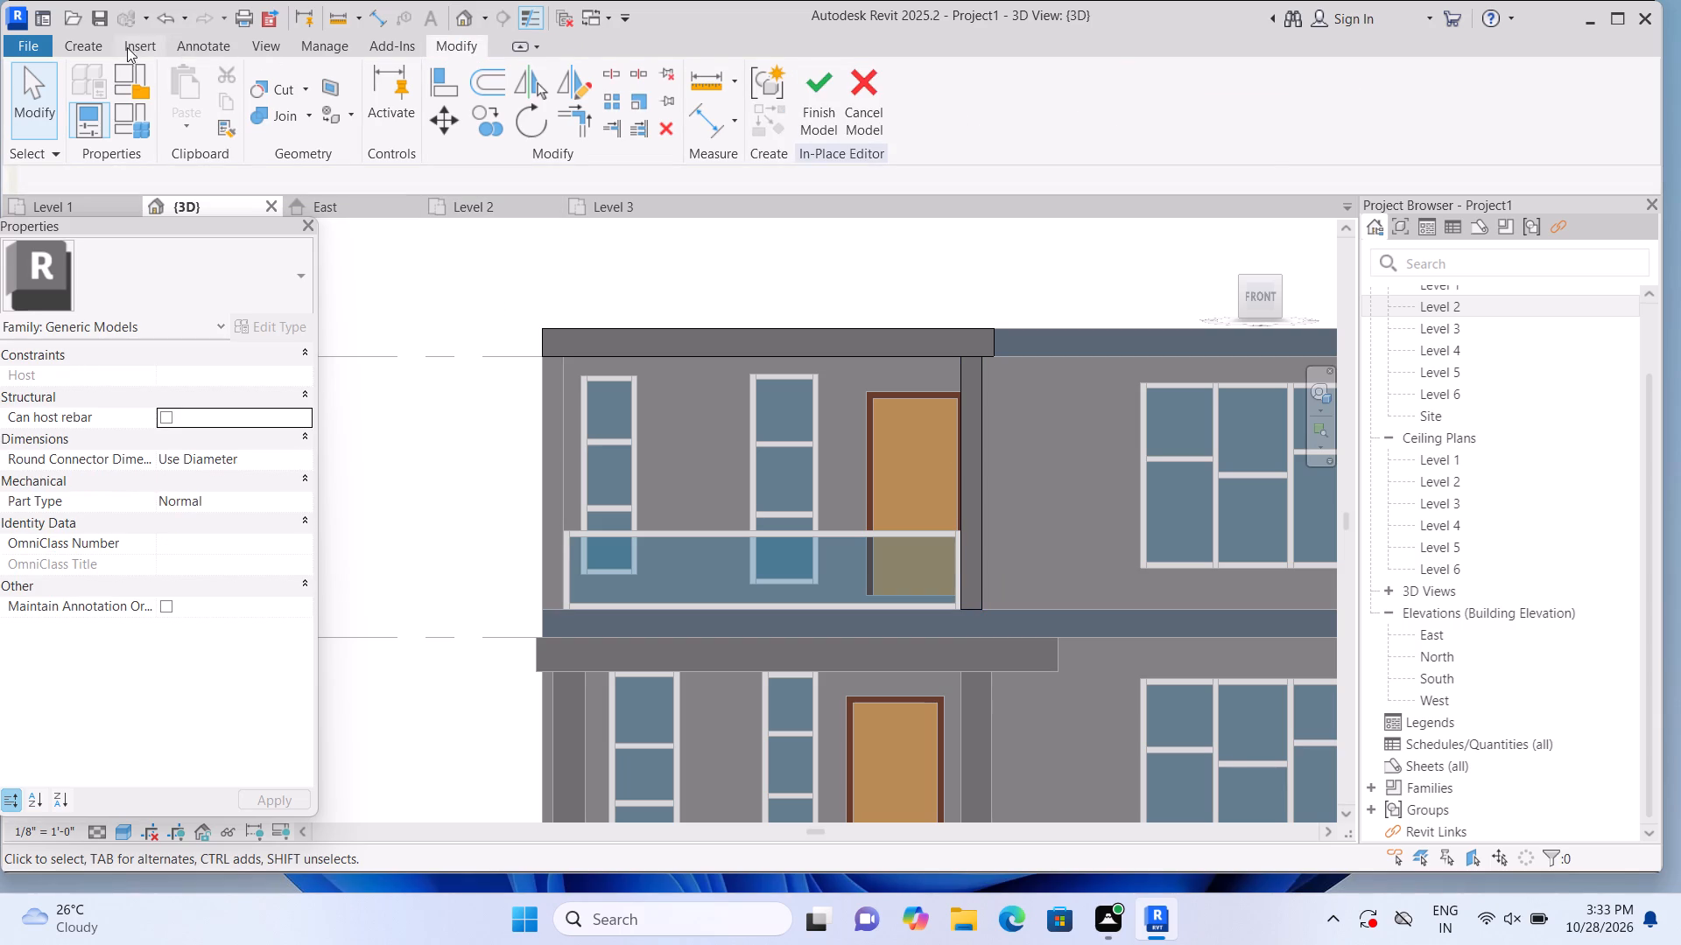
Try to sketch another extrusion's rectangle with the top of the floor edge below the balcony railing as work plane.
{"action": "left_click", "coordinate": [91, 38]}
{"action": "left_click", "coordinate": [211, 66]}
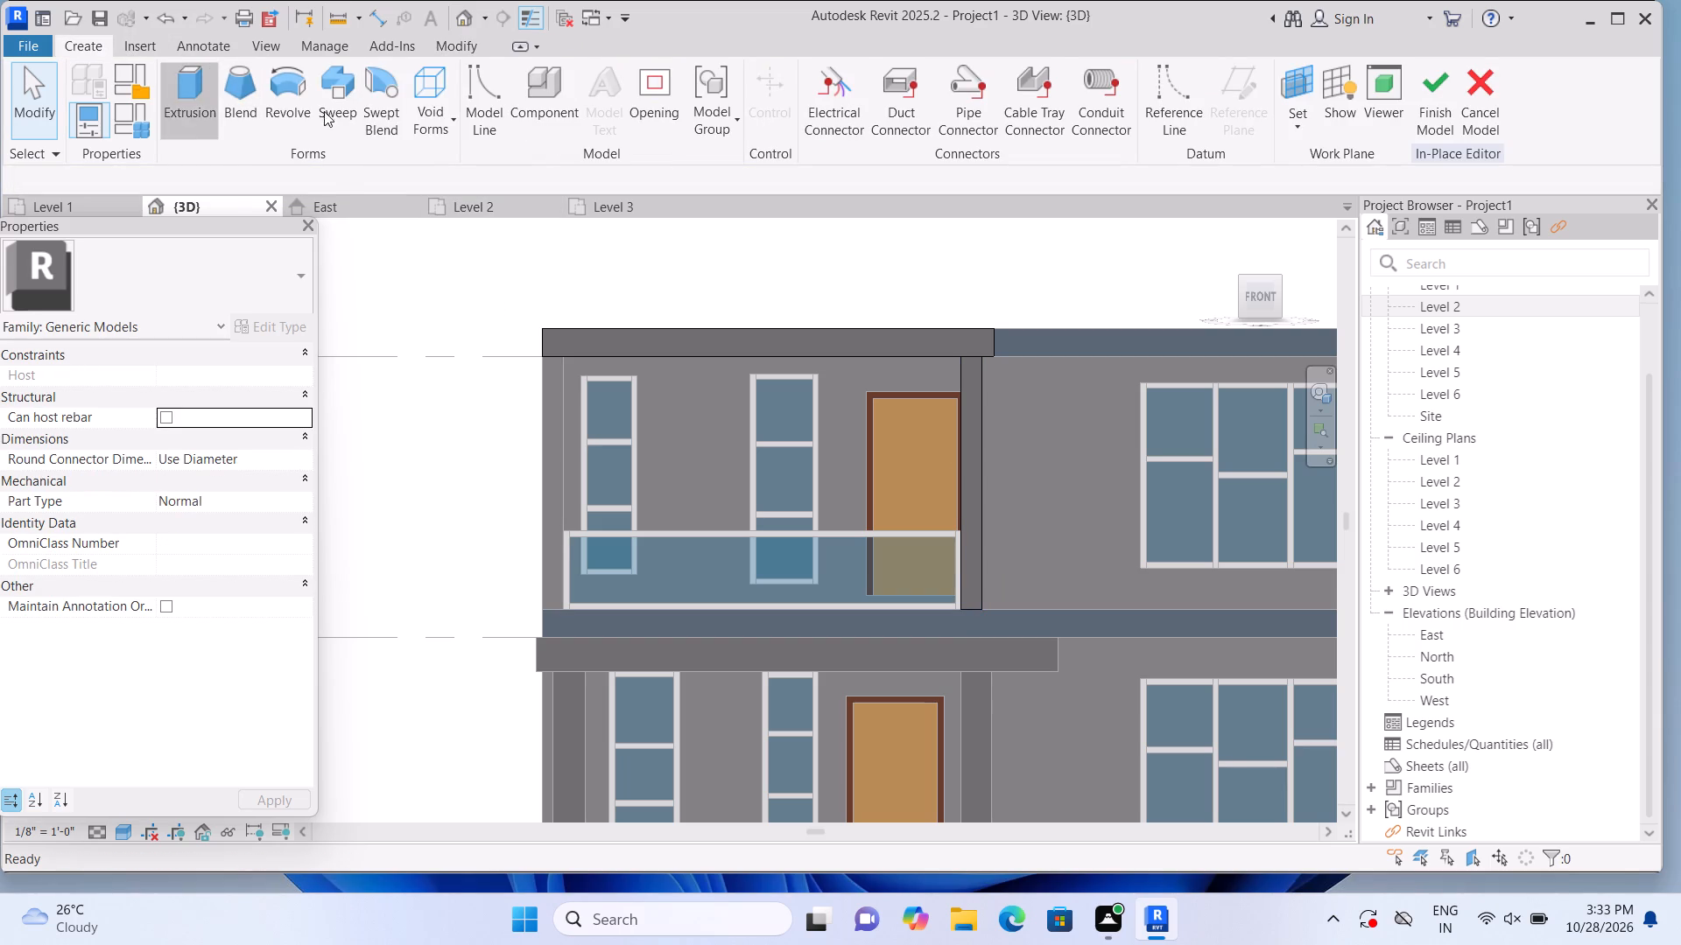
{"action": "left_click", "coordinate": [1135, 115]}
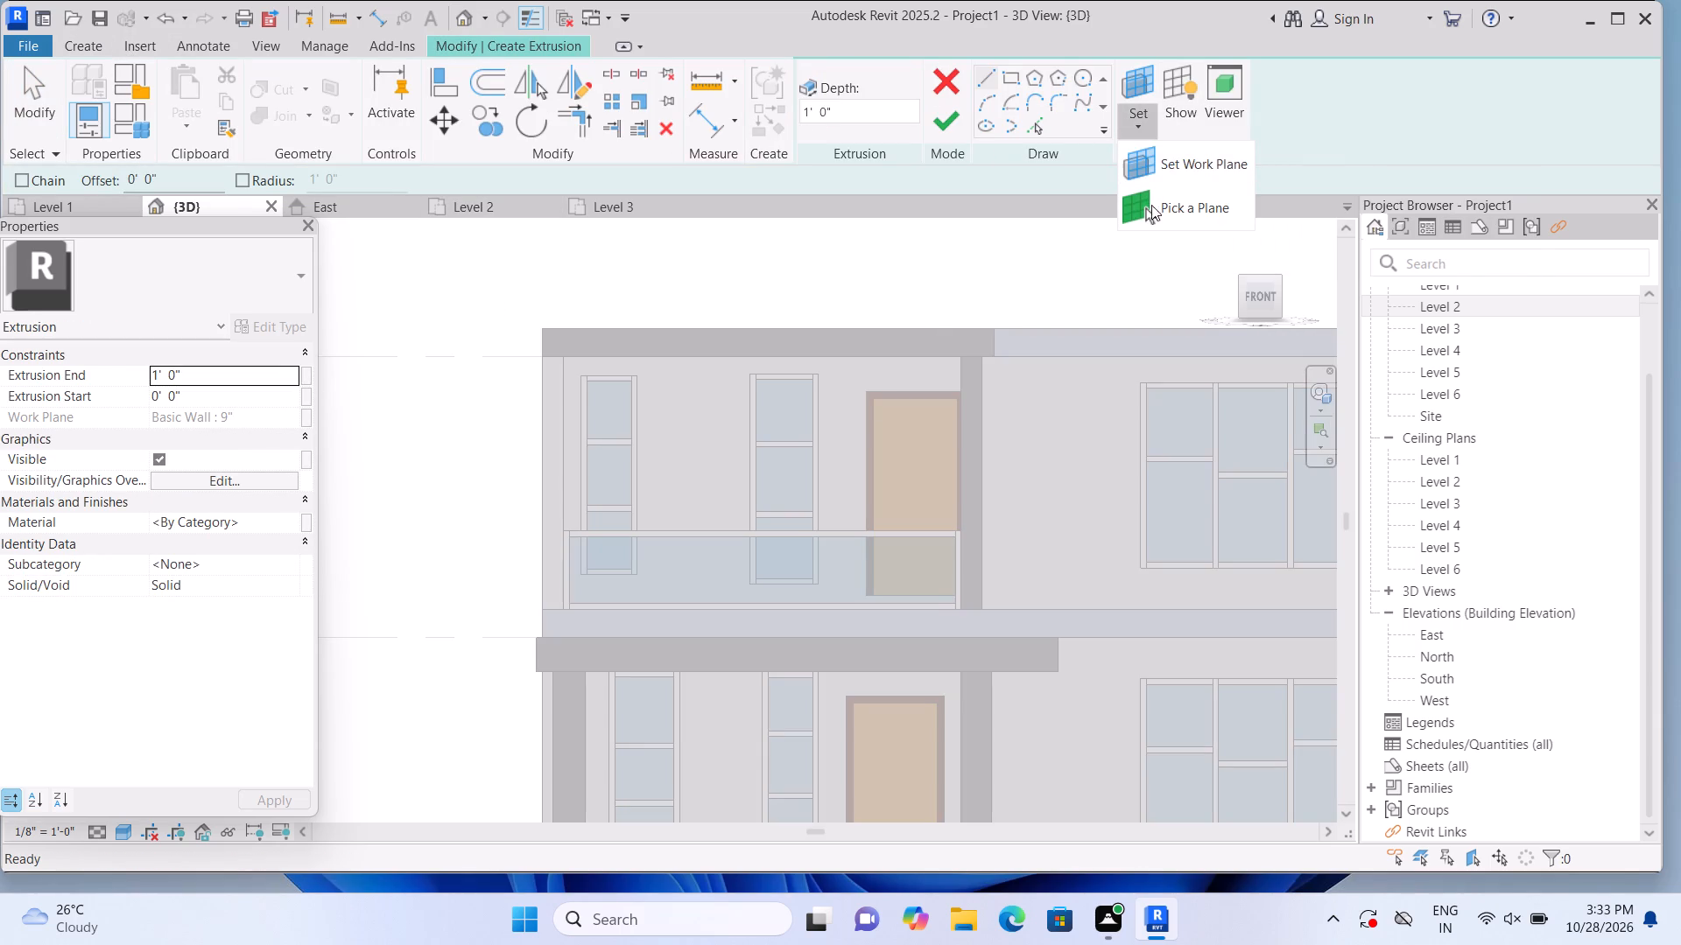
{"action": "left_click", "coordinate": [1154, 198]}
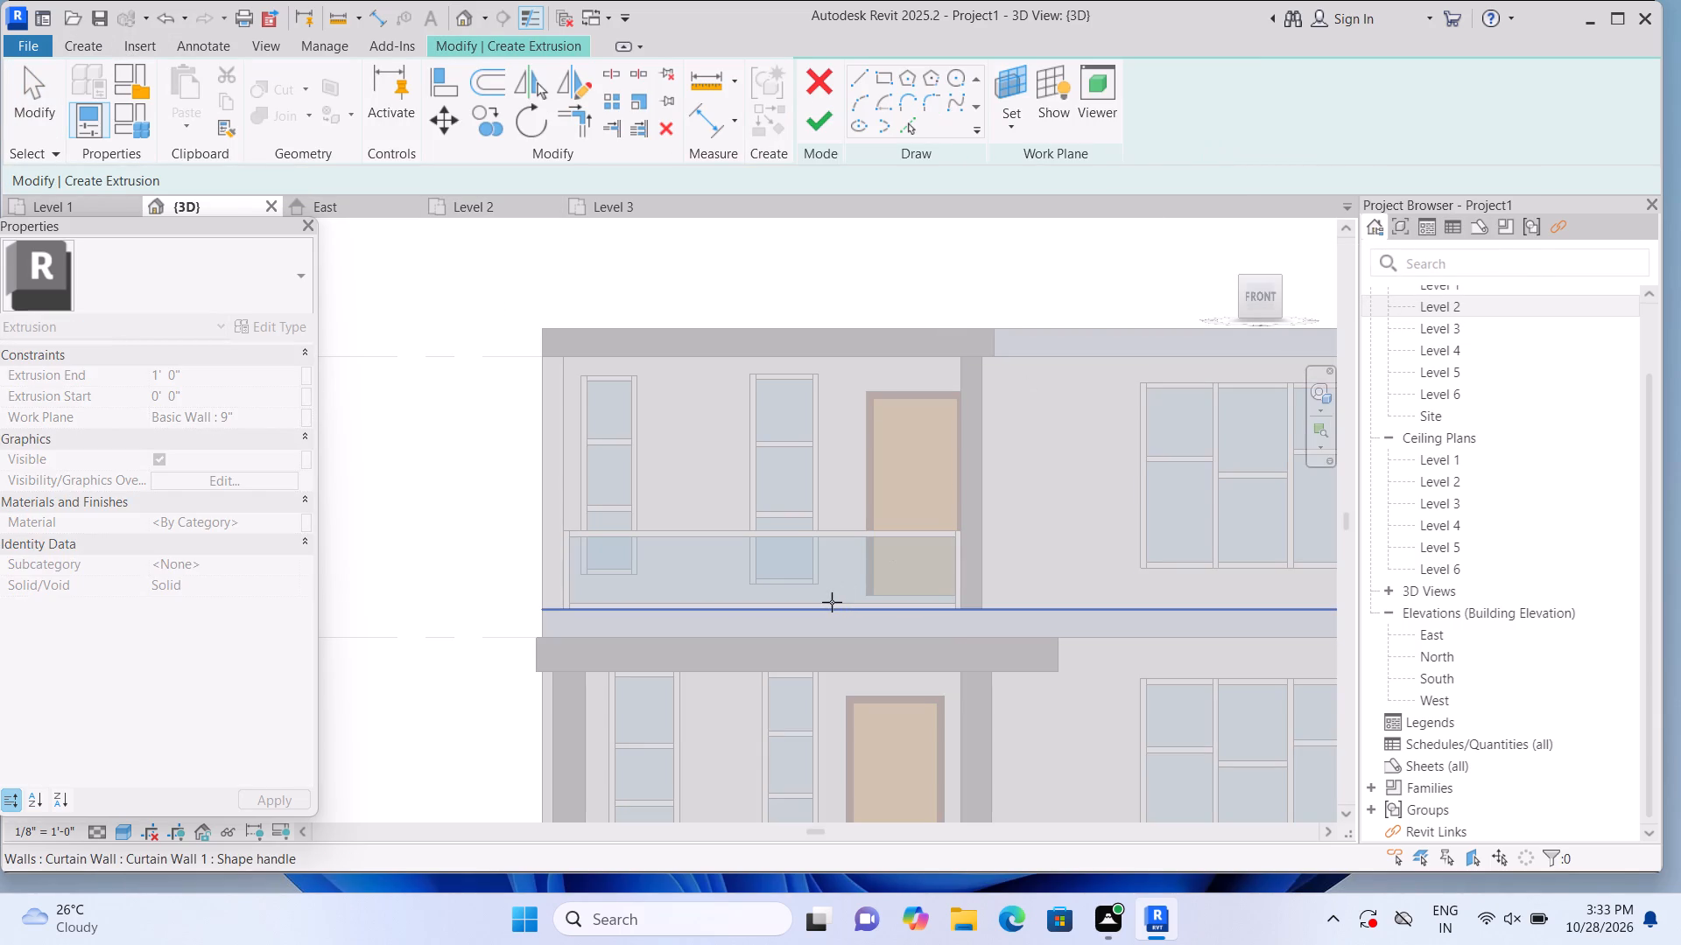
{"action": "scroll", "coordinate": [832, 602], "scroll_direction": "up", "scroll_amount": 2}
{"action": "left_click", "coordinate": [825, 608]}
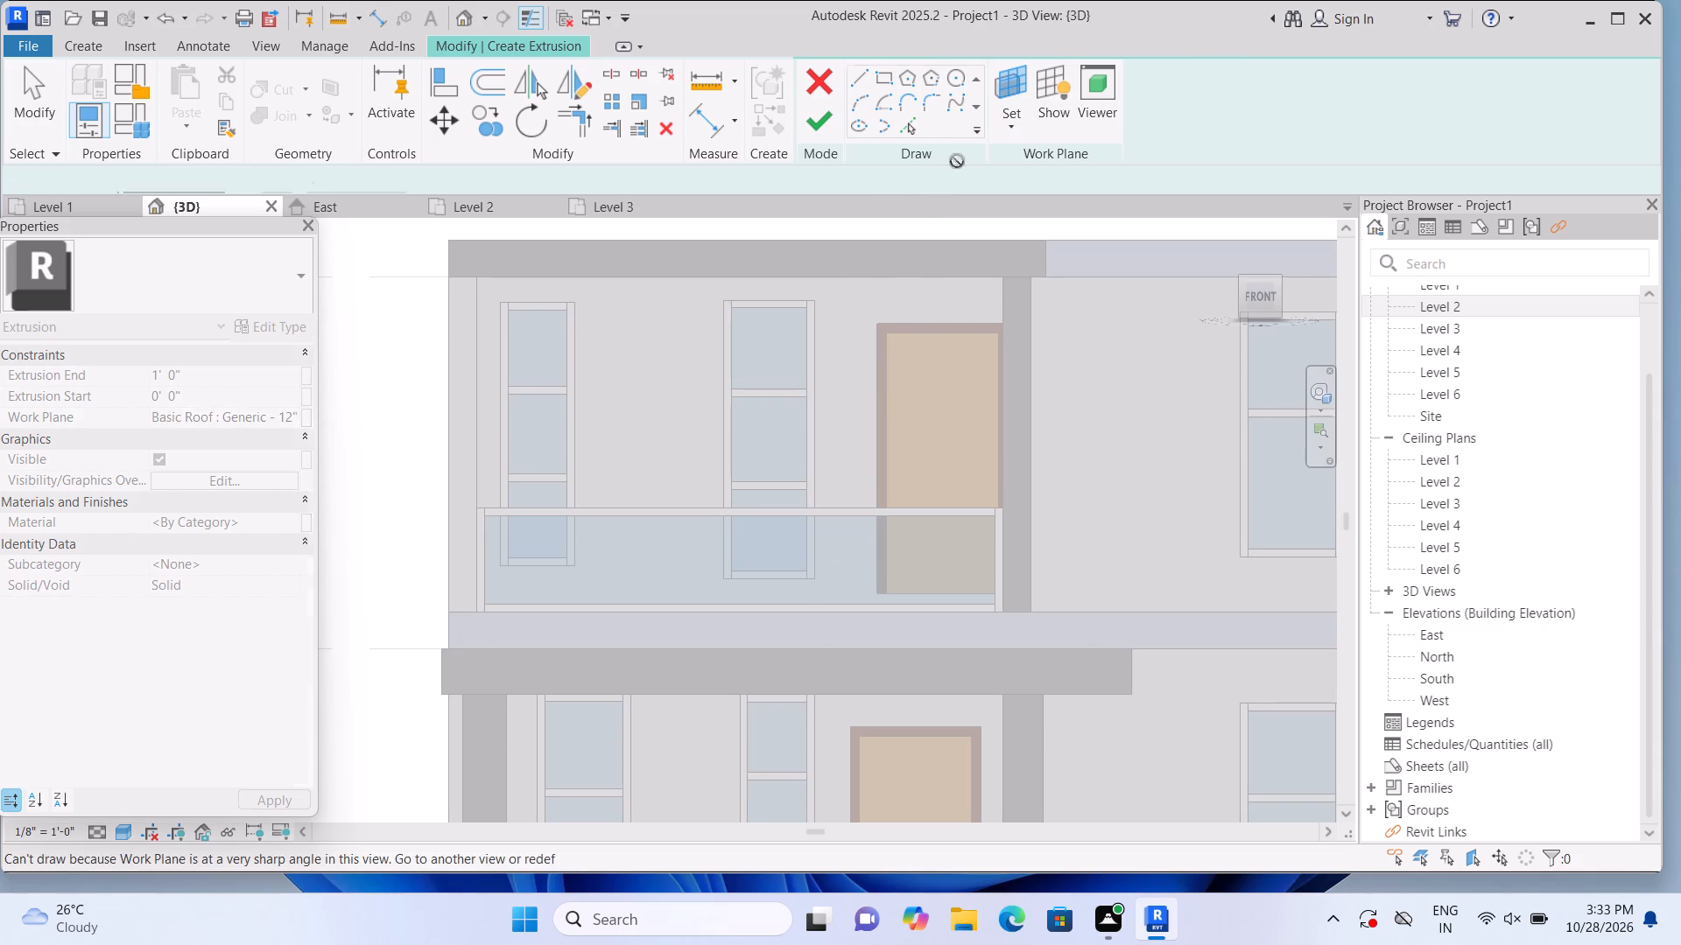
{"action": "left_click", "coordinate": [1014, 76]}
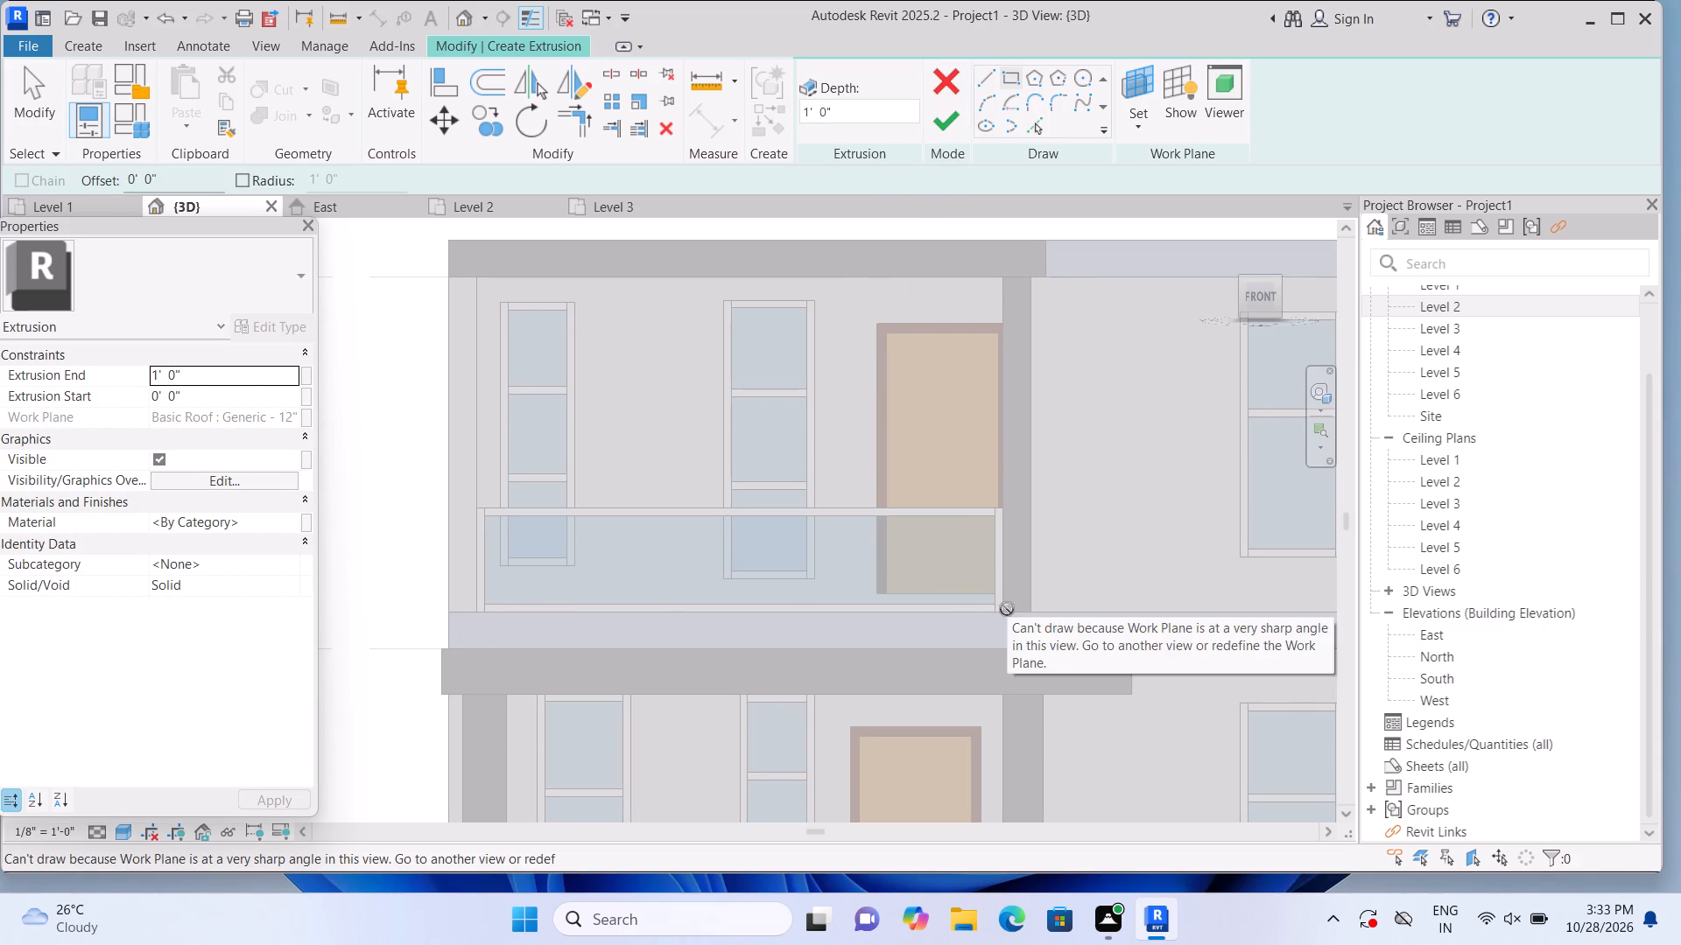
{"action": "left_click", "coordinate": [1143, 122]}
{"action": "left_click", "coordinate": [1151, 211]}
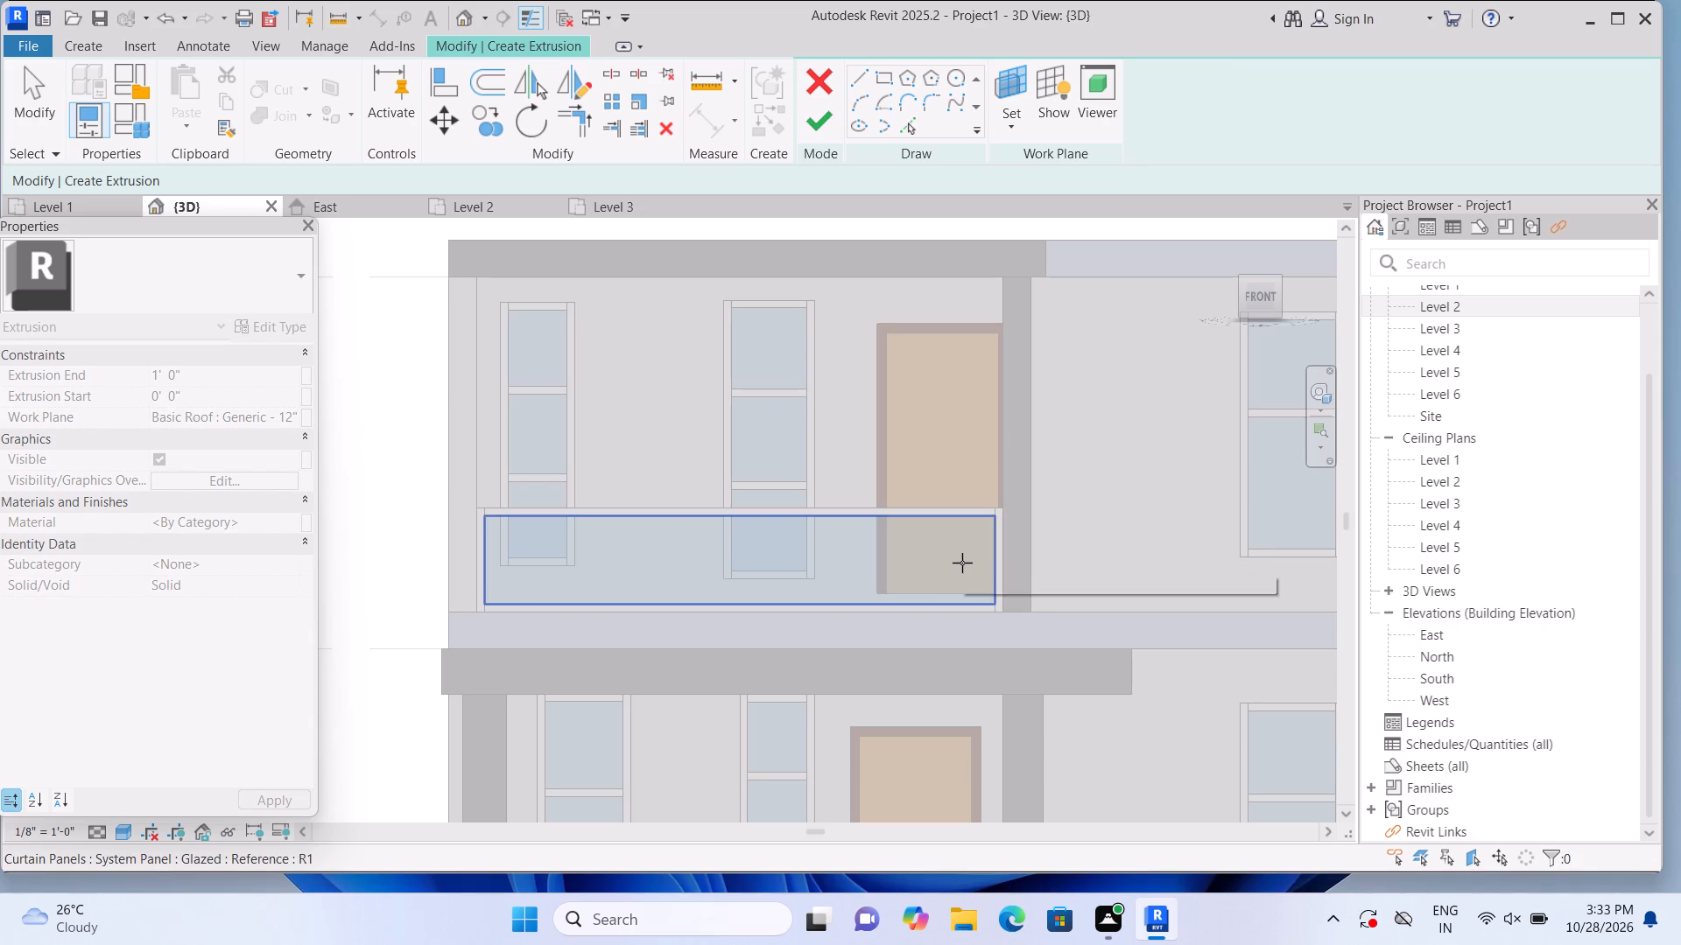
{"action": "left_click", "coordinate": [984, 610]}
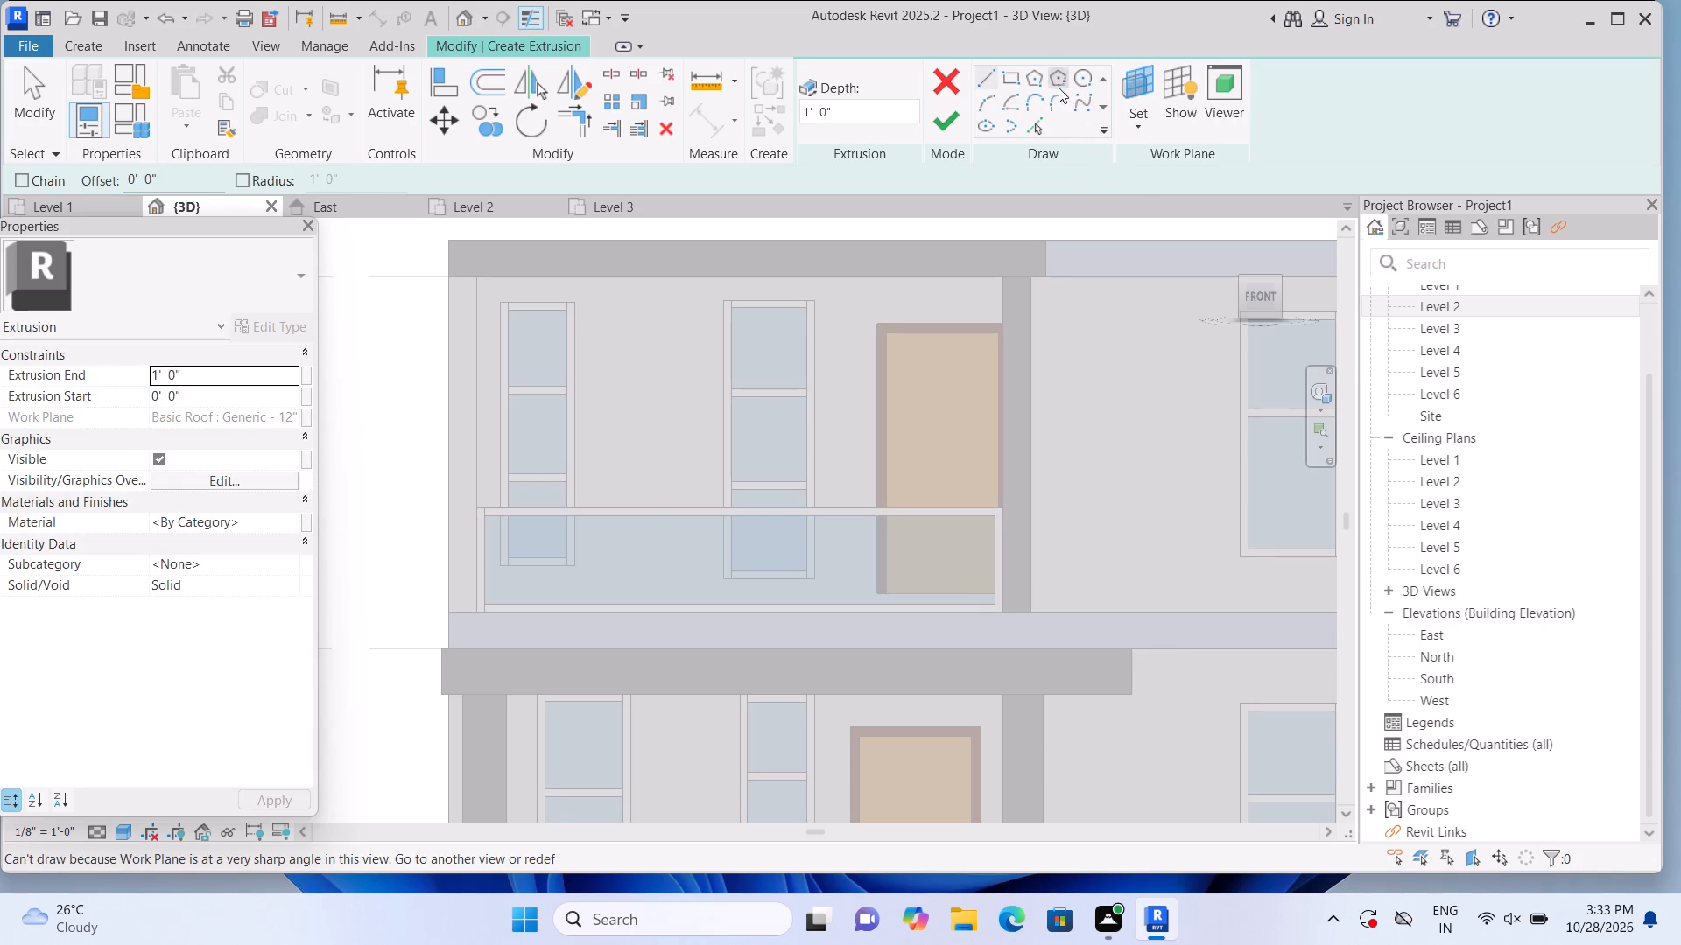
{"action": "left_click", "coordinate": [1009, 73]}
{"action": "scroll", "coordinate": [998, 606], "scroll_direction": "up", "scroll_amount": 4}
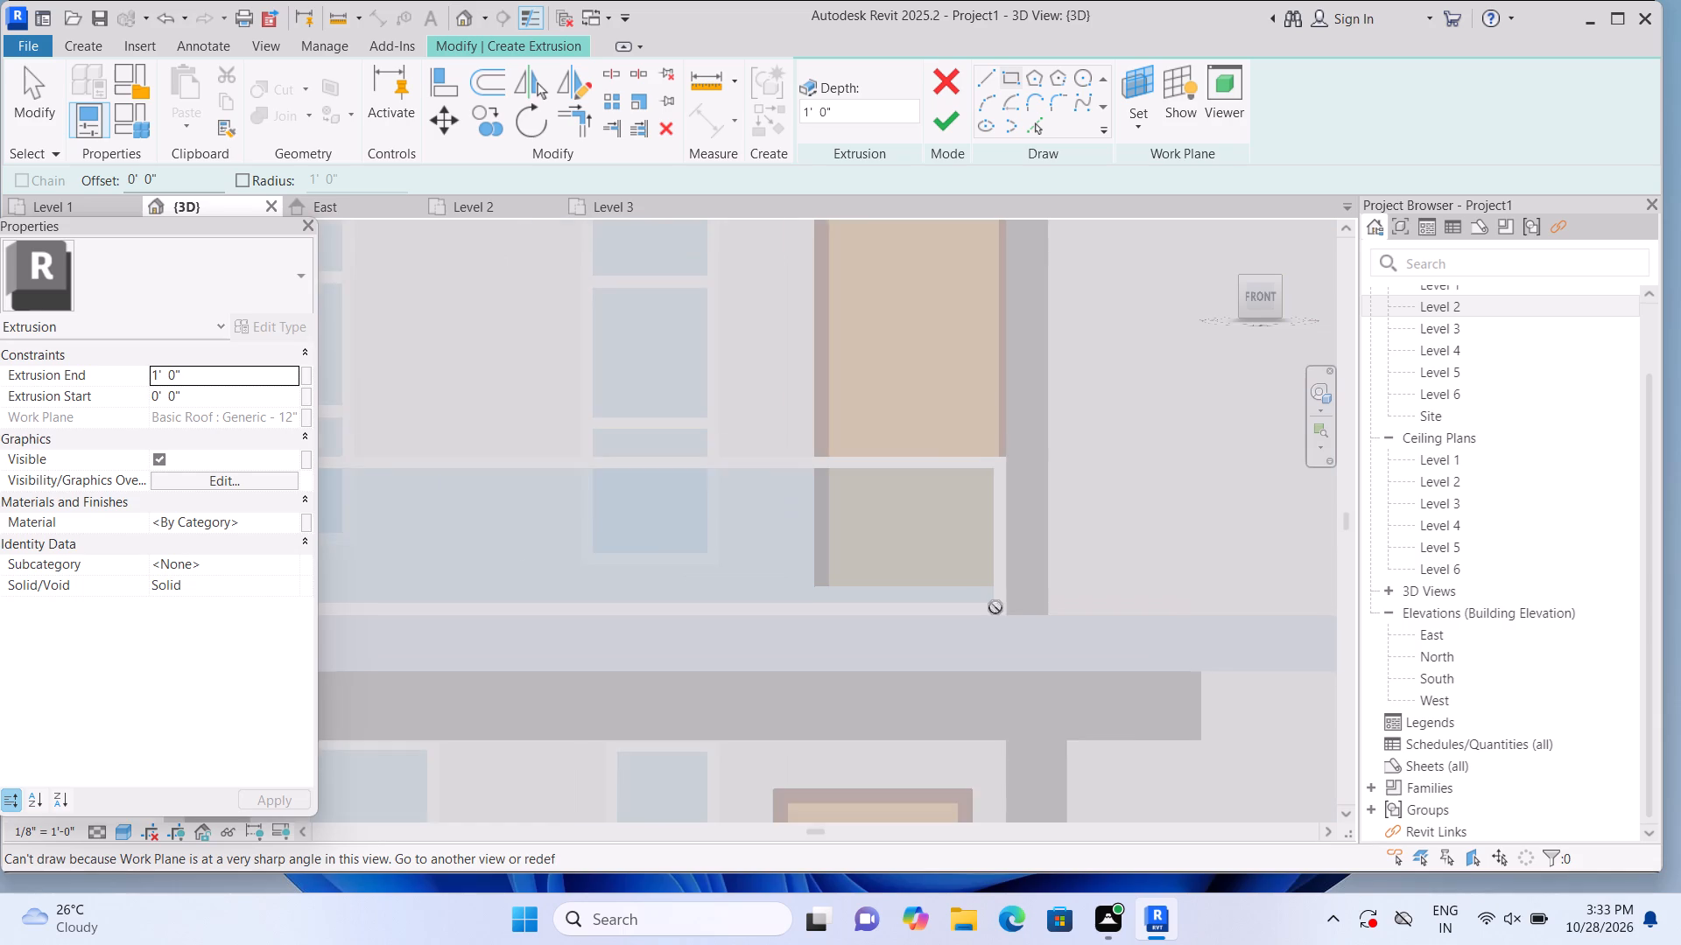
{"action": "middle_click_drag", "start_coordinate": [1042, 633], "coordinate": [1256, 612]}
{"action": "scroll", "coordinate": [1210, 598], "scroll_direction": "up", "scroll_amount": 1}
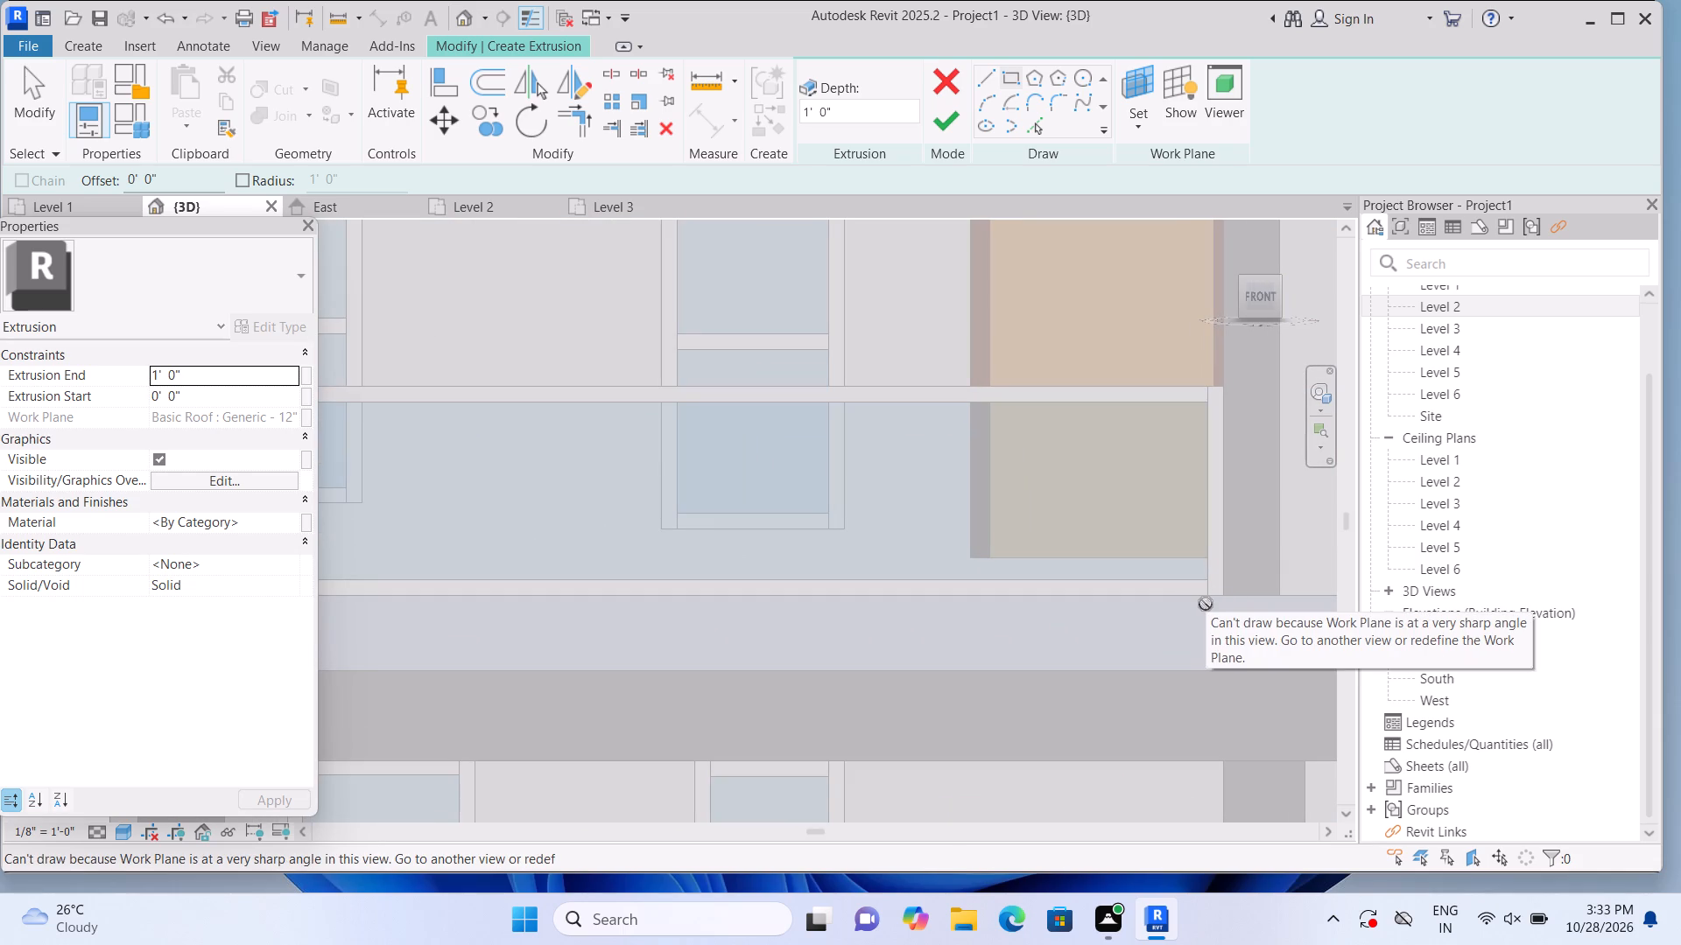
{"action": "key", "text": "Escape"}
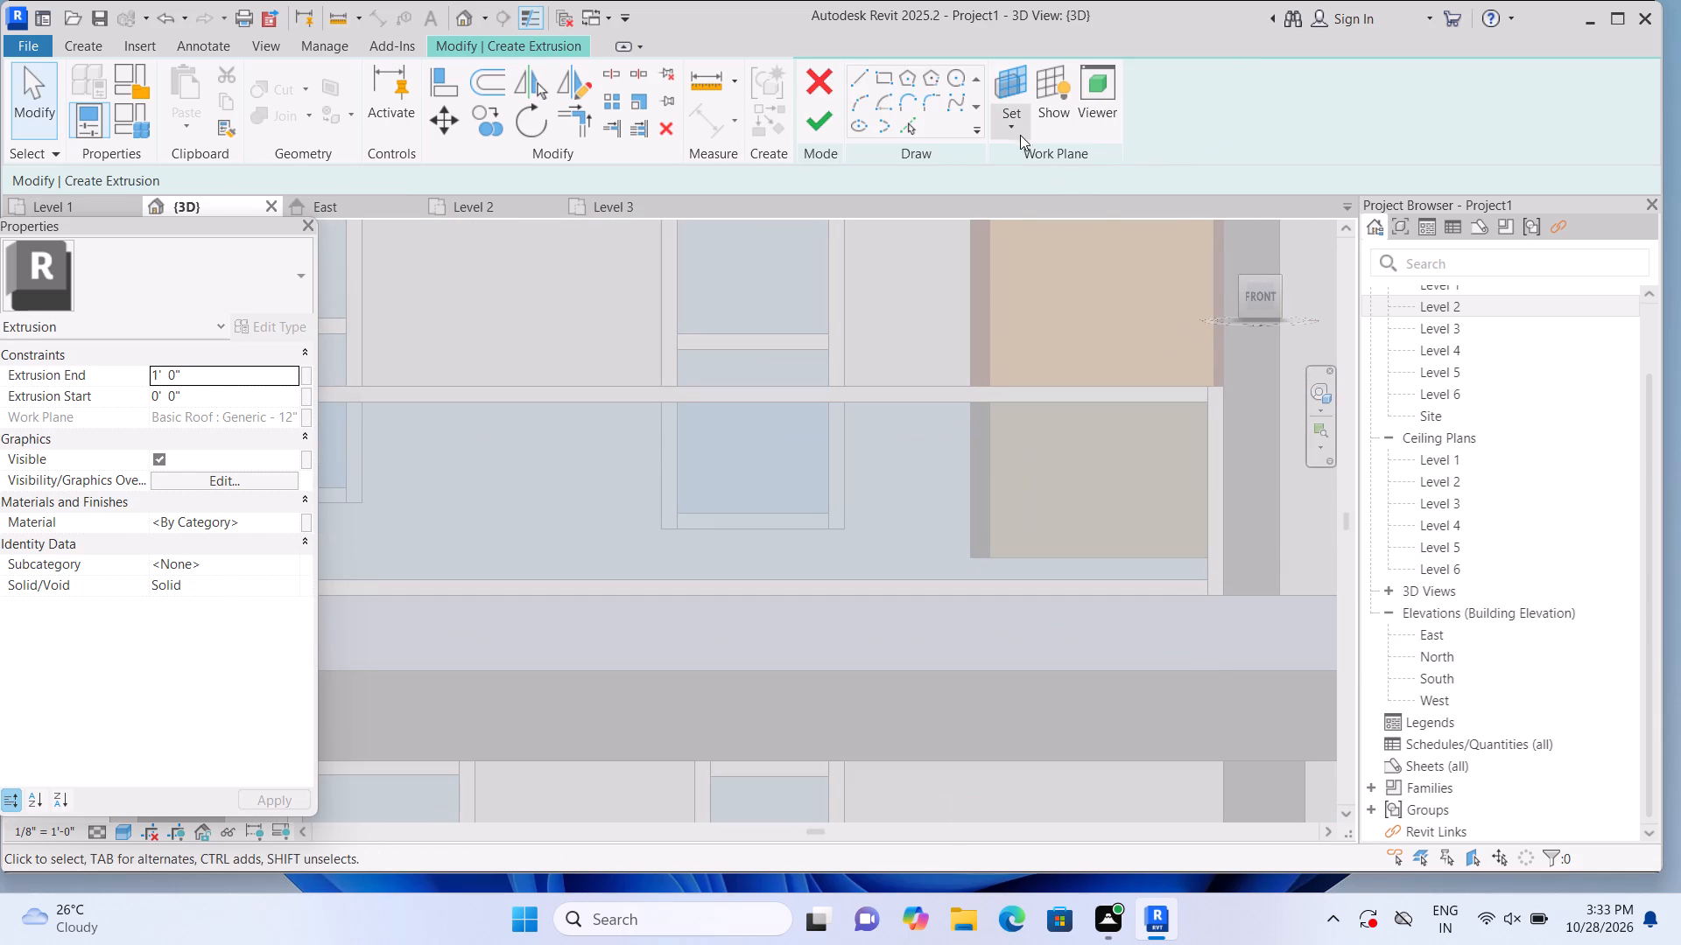
Using the vertical strip's front face as work plane, extrude a 15' 7 1/2" rectangle 1' 0" deep over the floor edge's upper half.
{"action": "left_click", "coordinate": [1016, 130]}
{"action": "left_click", "coordinate": [1034, 190]}
{"action": "scroll", "coordinate": [1037, 379], "scroll_direction": "down", "scroll_amount": 3}
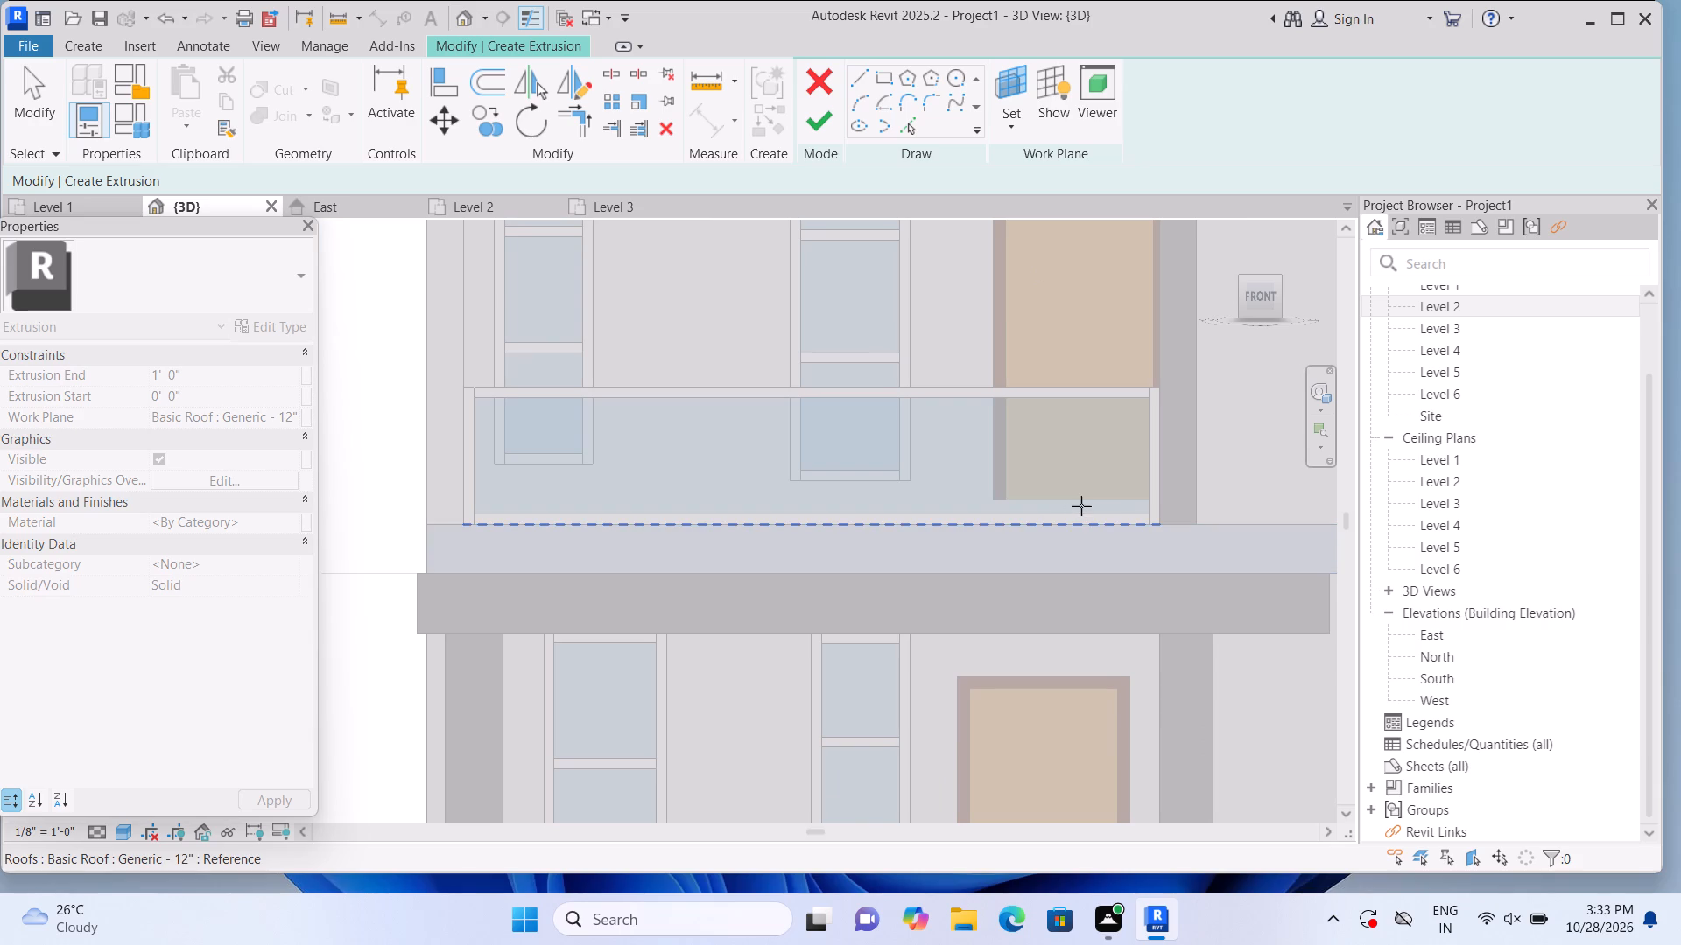
{"action": "left_click", "coordinate": [1171, 491]}
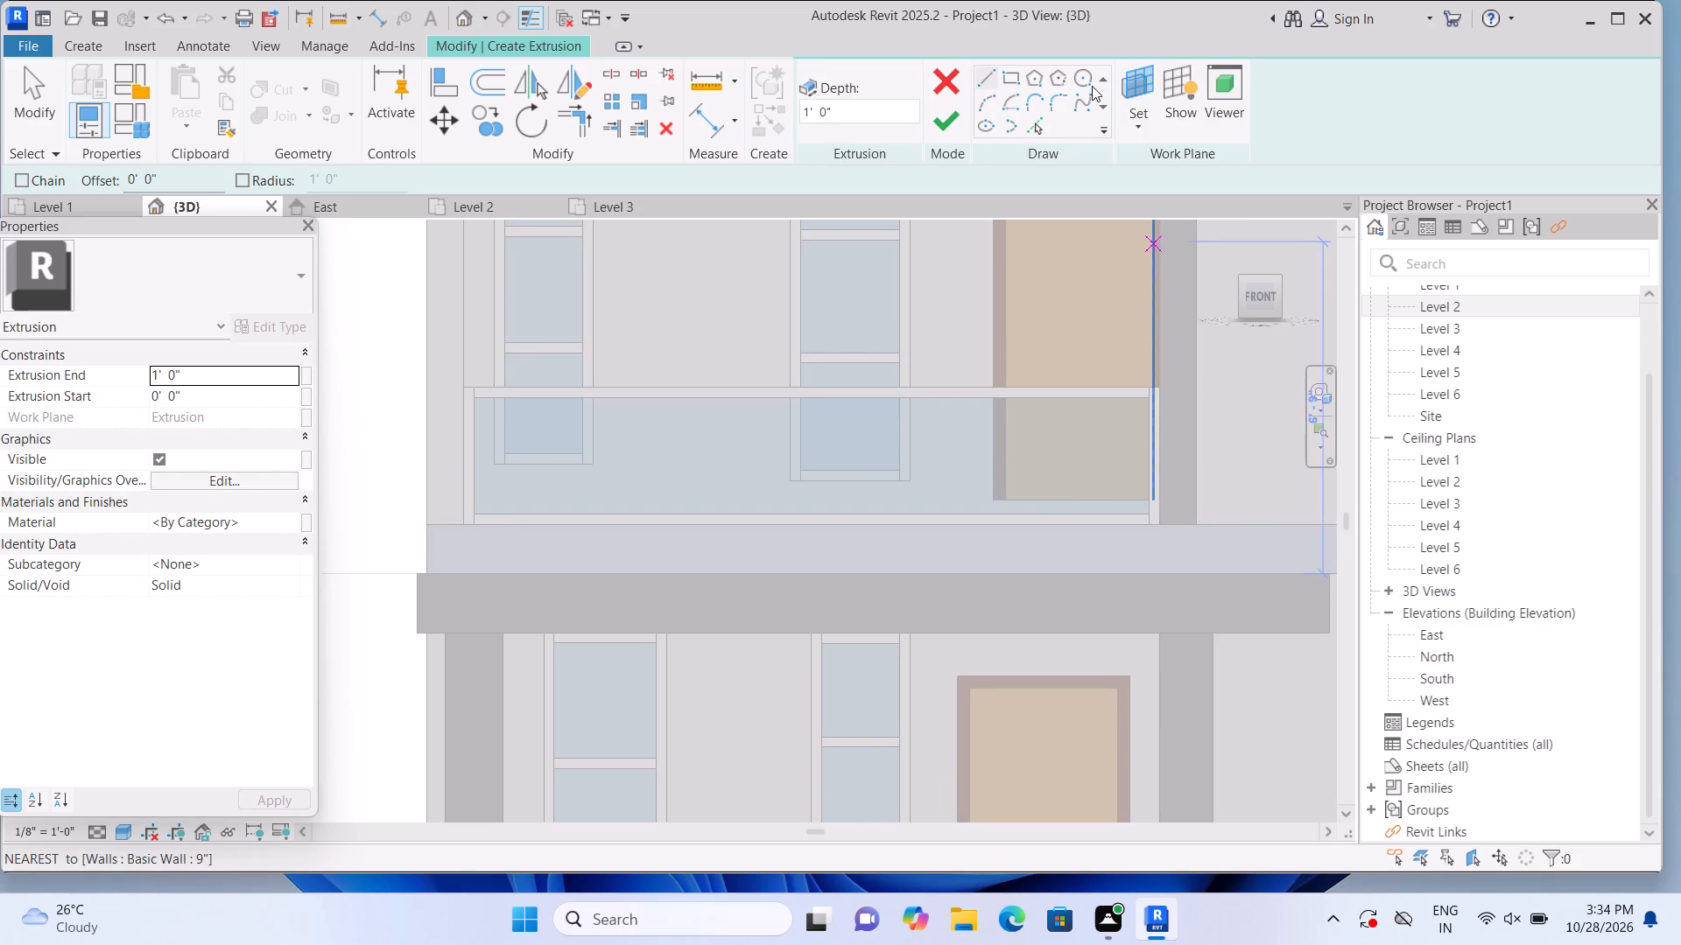
{"action": "left_click", "coordinate": [1014, 77]}
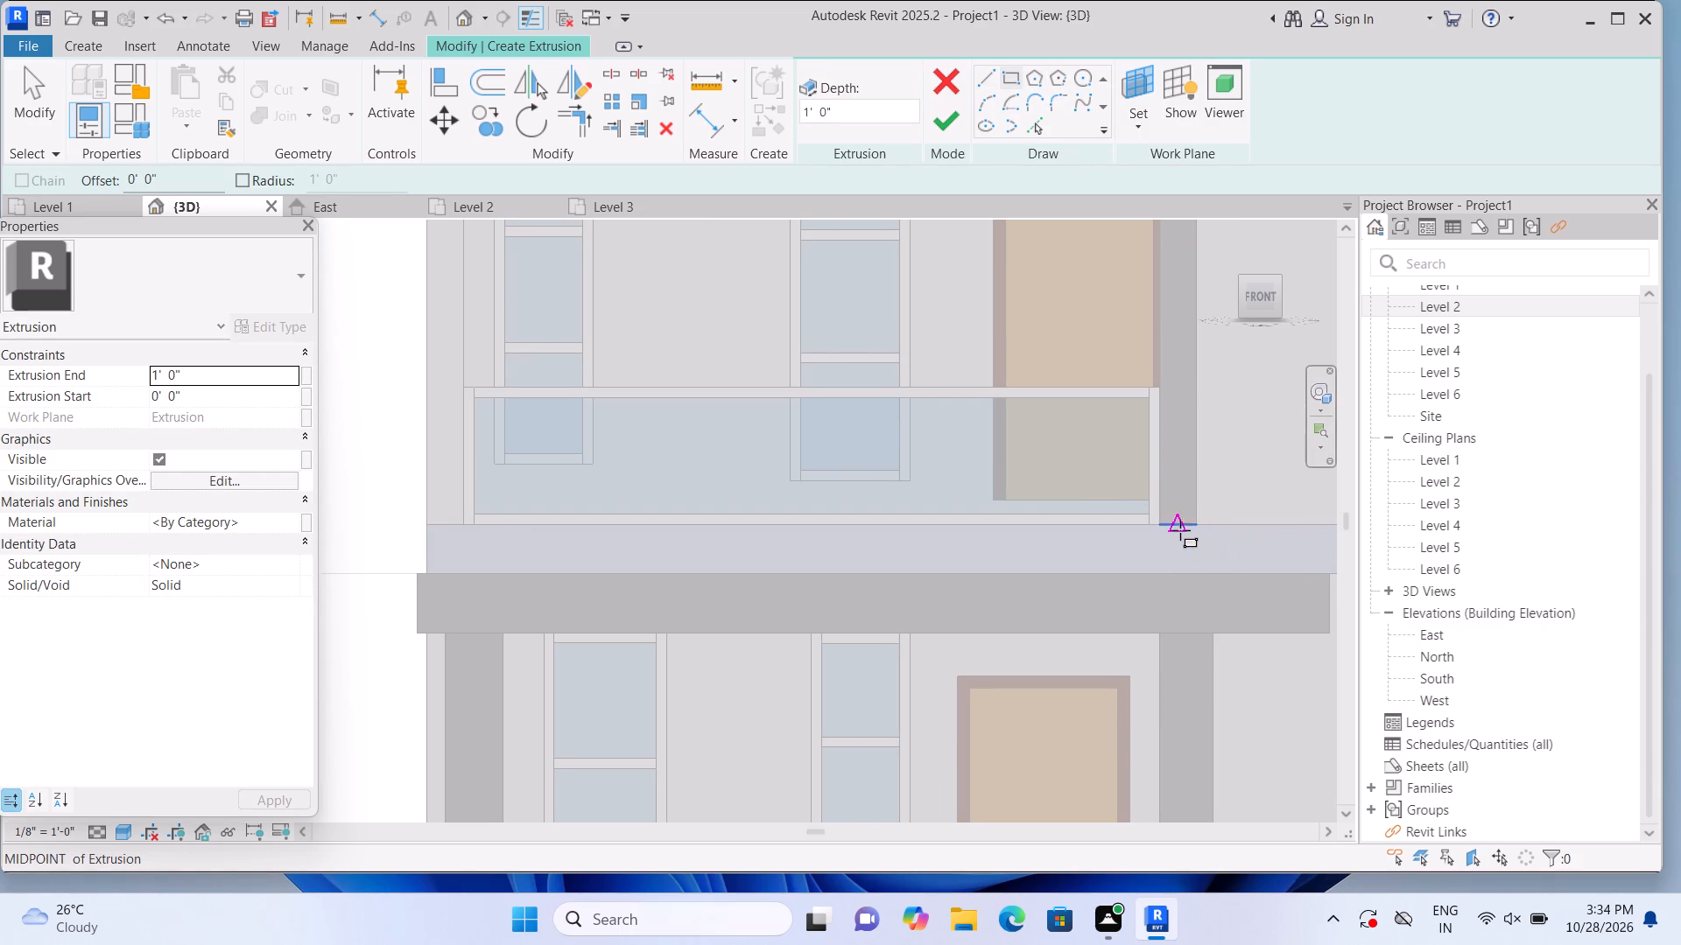
{"action": "left_click", "coordinate": [1197, 525]}
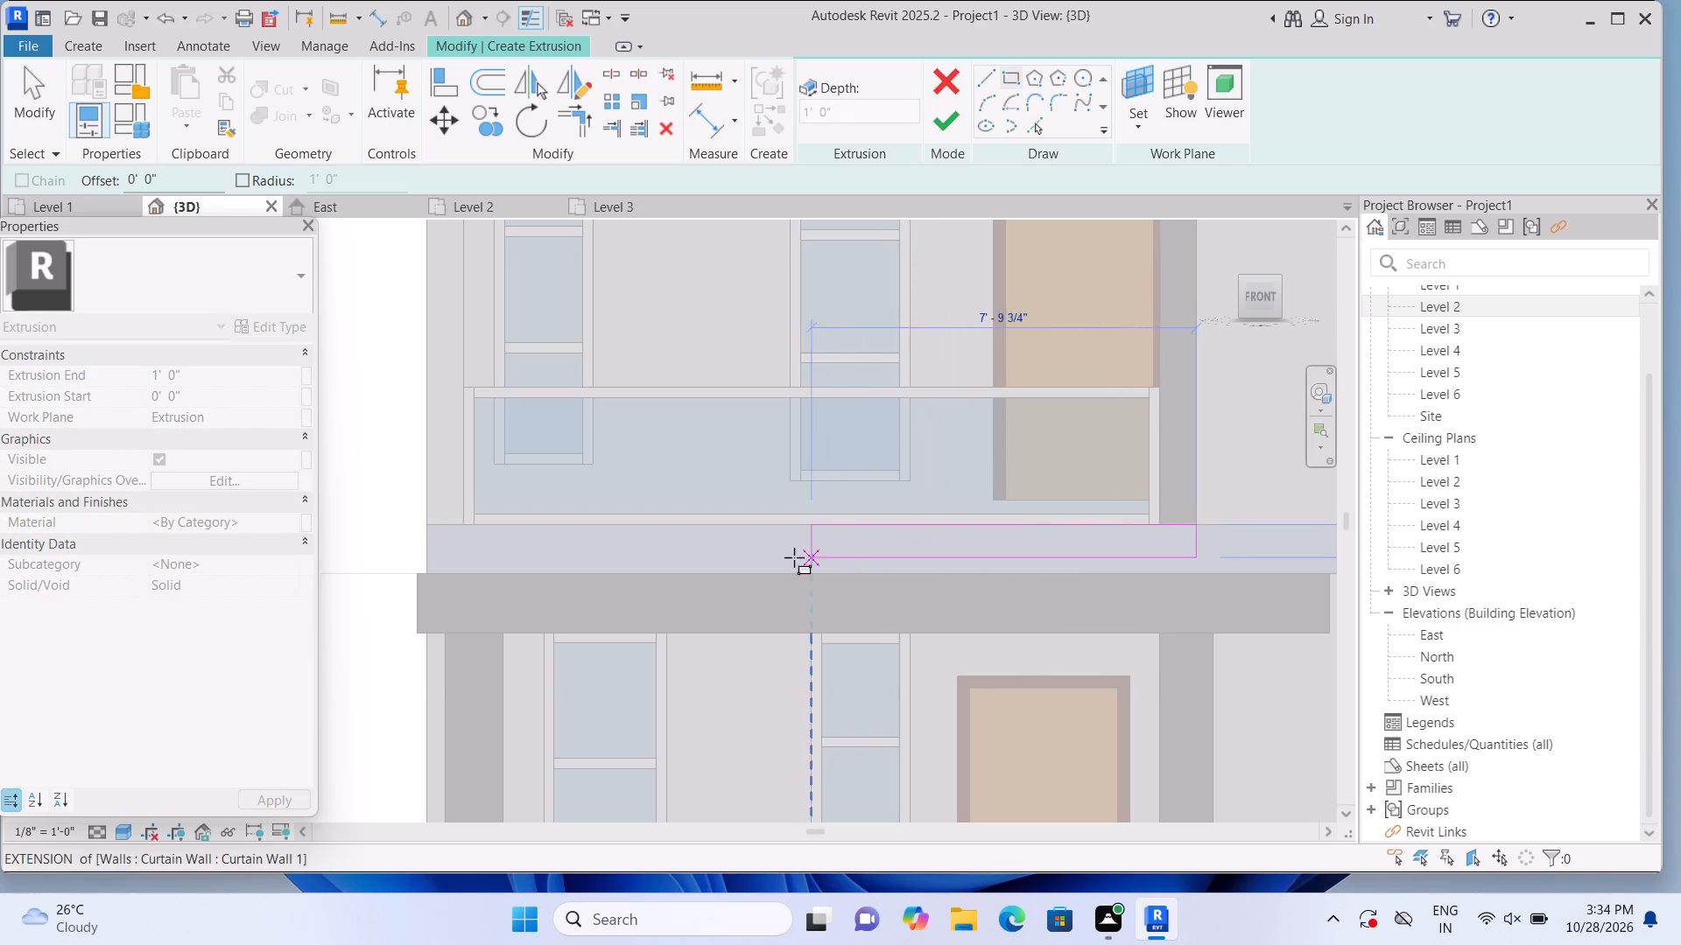
{"action": "left_click", "coordinate": [429, 556]}
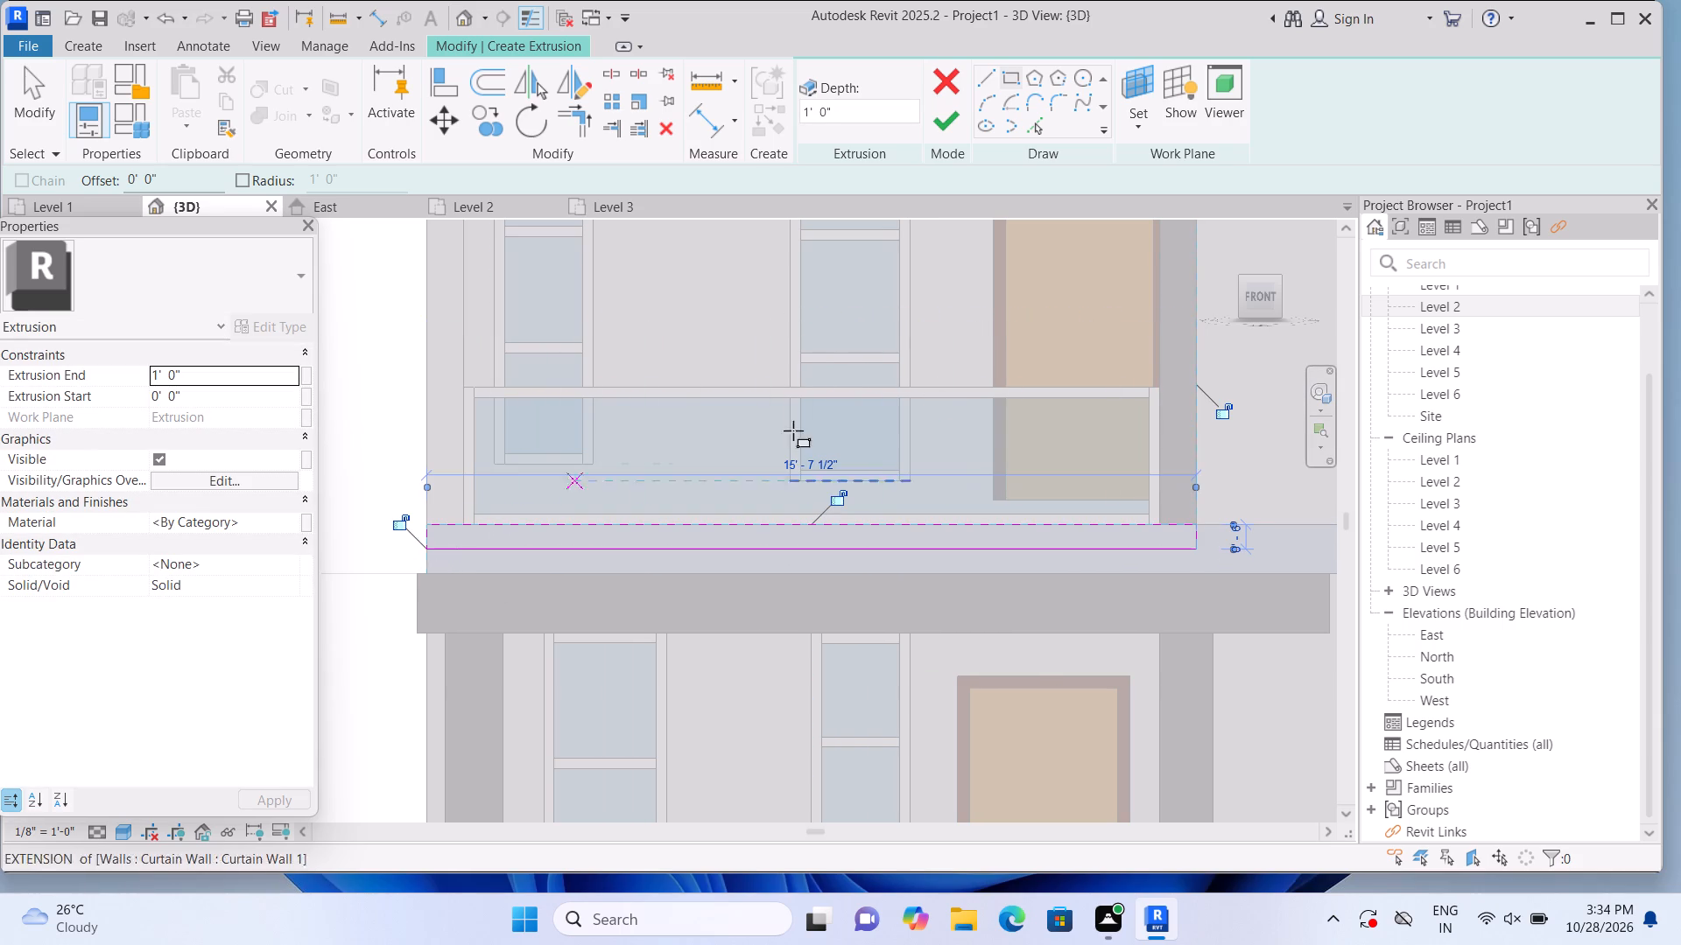
{"action": "left_click", "coordinate": [952, 125]}
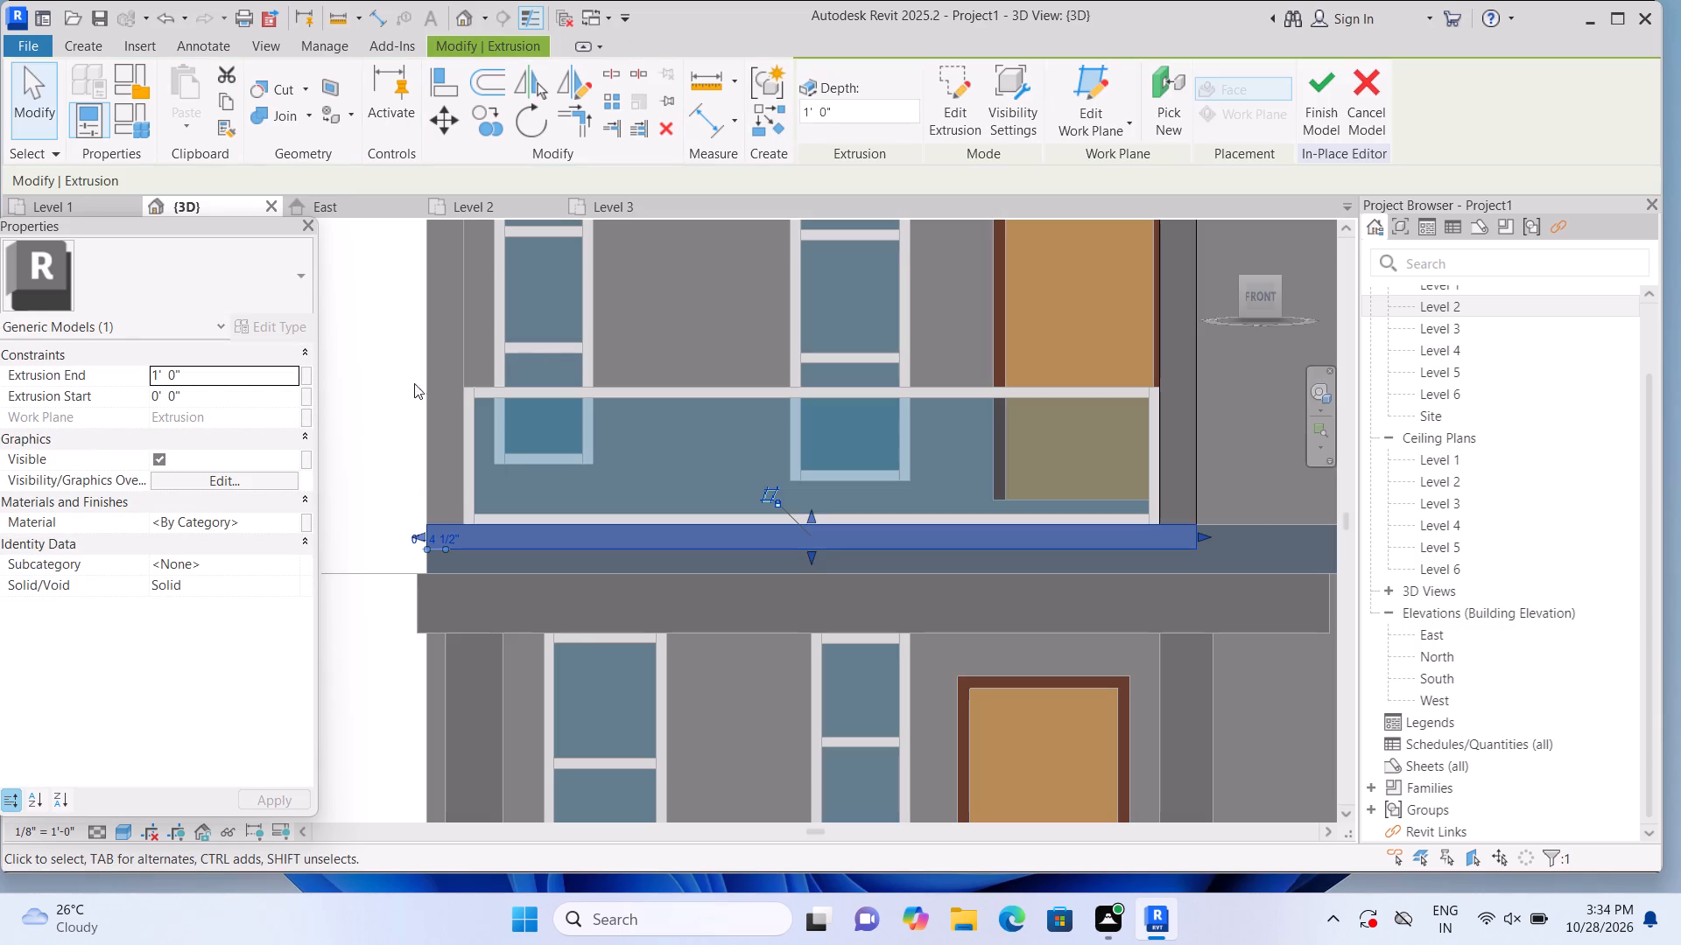
{"action": "left_click", "coordinate": [342, 409]}
{"action": "middle_click_drag", "start_coordinate": [368, 398], "coordinate": [385, 524]}
{"action": "scroll", "coordinate": [397, 566], "scroll_direction": "down", "scroll_amount": 1}
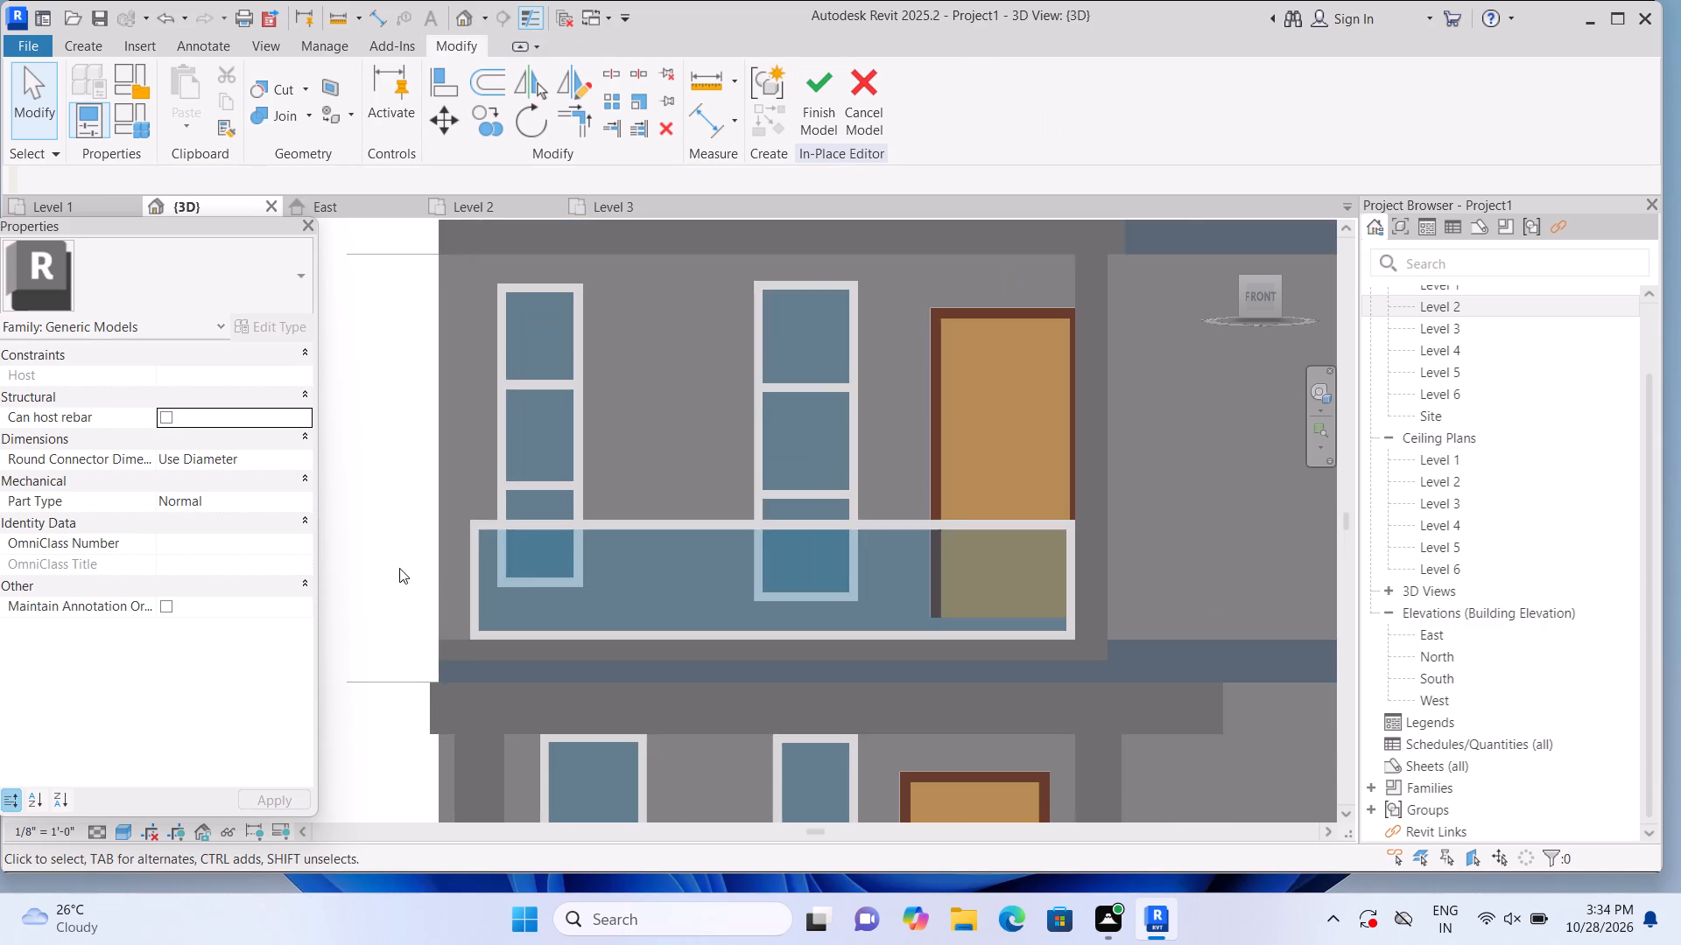
Extrude a vertical 9" by 9' strip 1' 0" deep on the wall end at the balcony's outer corner, between roof edge and floor edge.
{"action": "scroll", "coordinate": [401, 568], "scroll_direction": "down", "scroll_amount": 2}
{"action": "scroll", "coordinate": [384, 539], "scroll_direction": "up", "scroll_amount": 1}
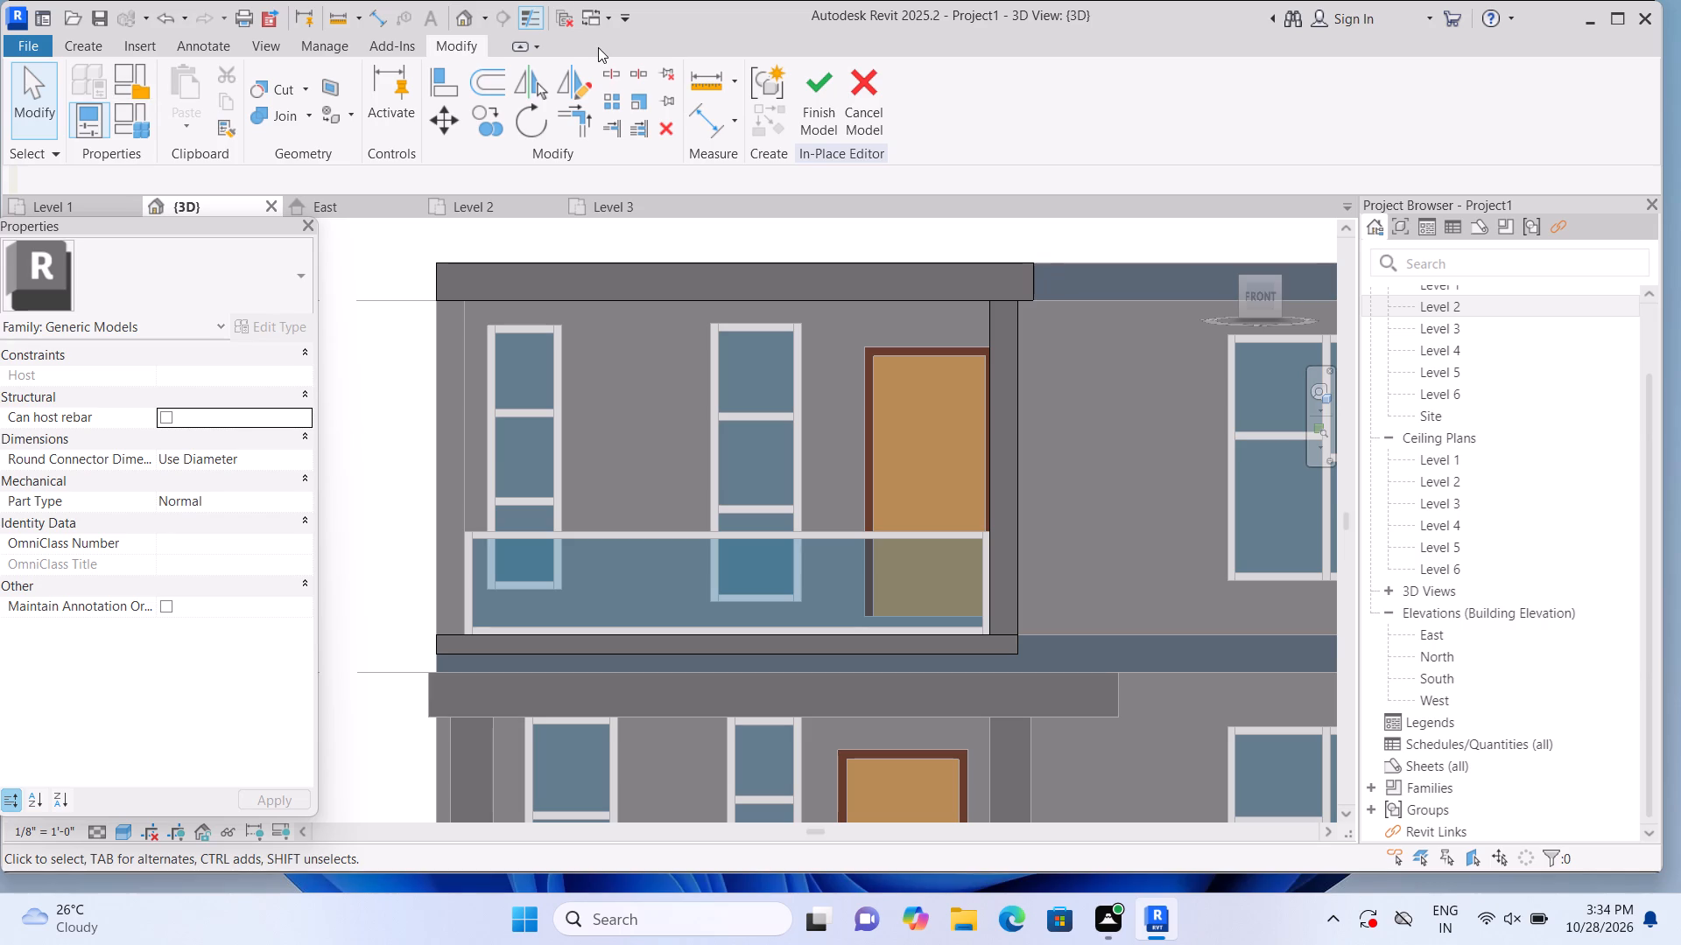
{"action": "left_click", "coordinate": [74, 40]}
{"action": "left_click", "coordinate": [173, 79]}
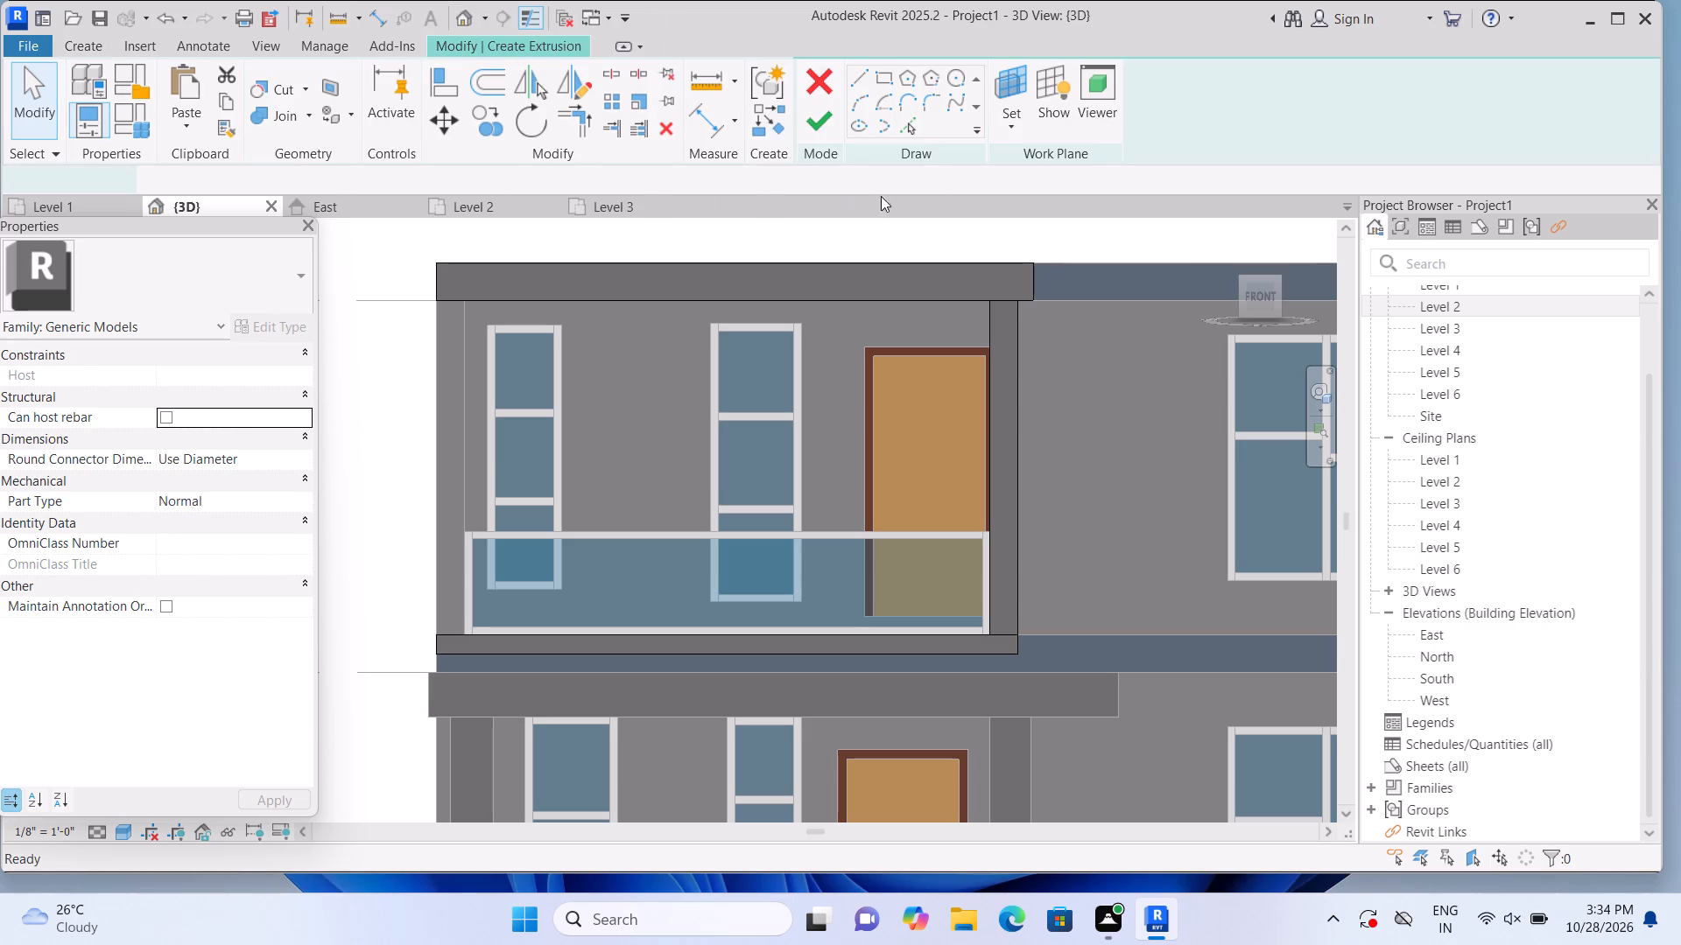
{"action": "left_click", "coordinate": [1146, 129]}
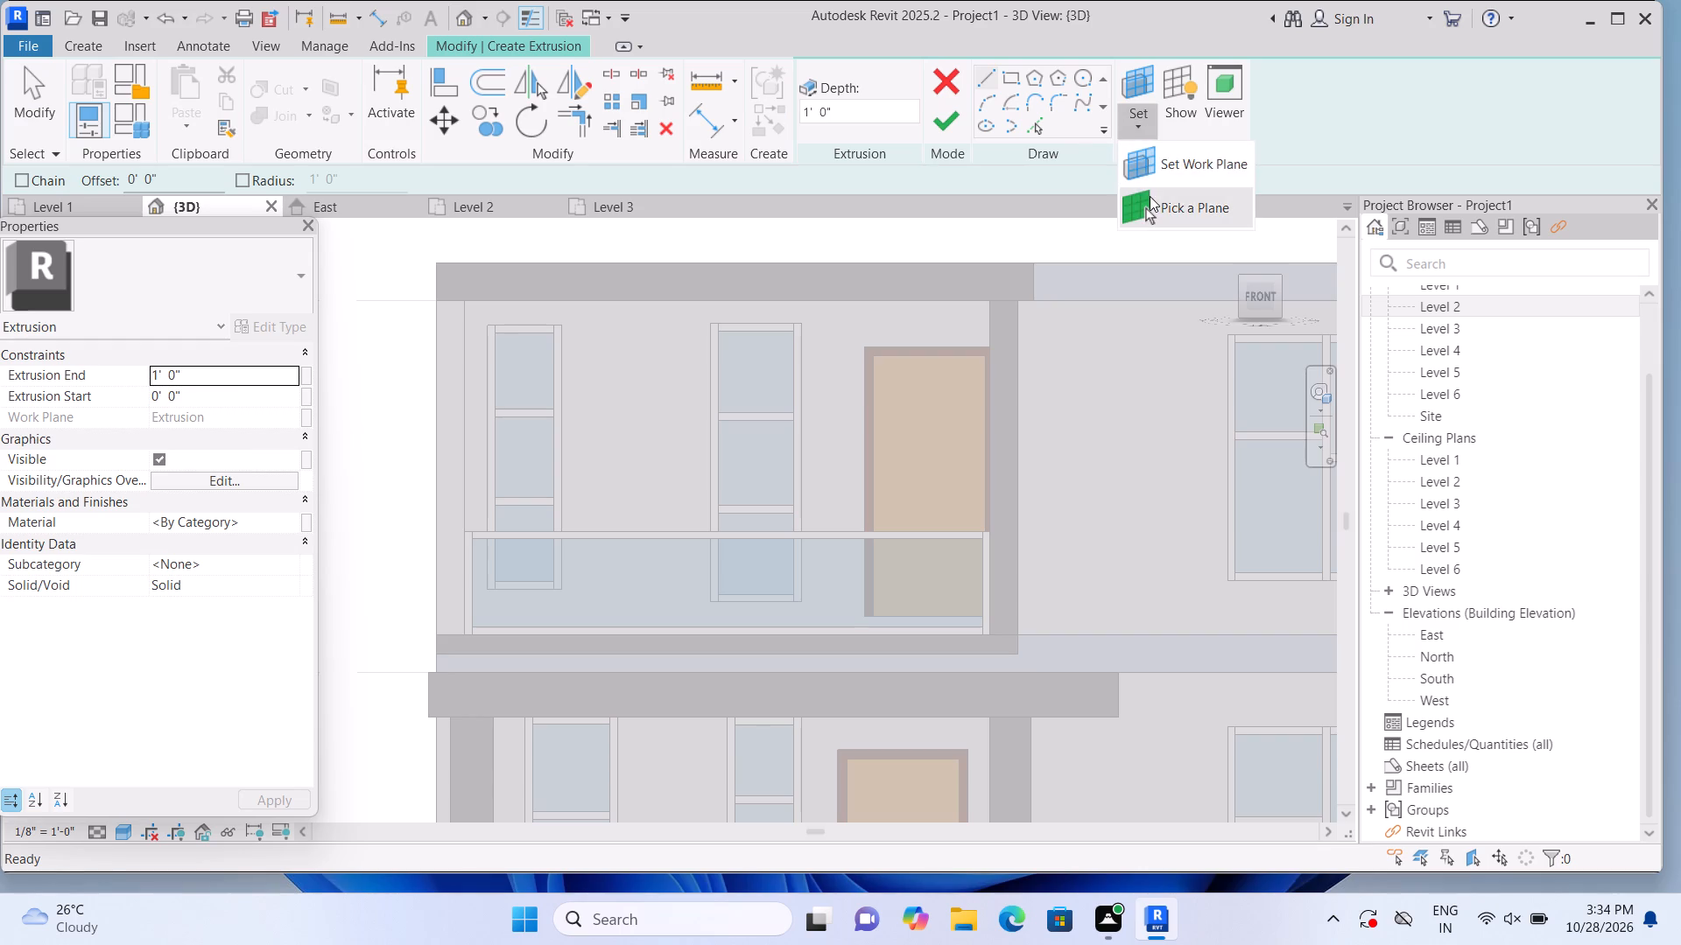
{"action": "left_click", "coordinate": [1150, 196]}
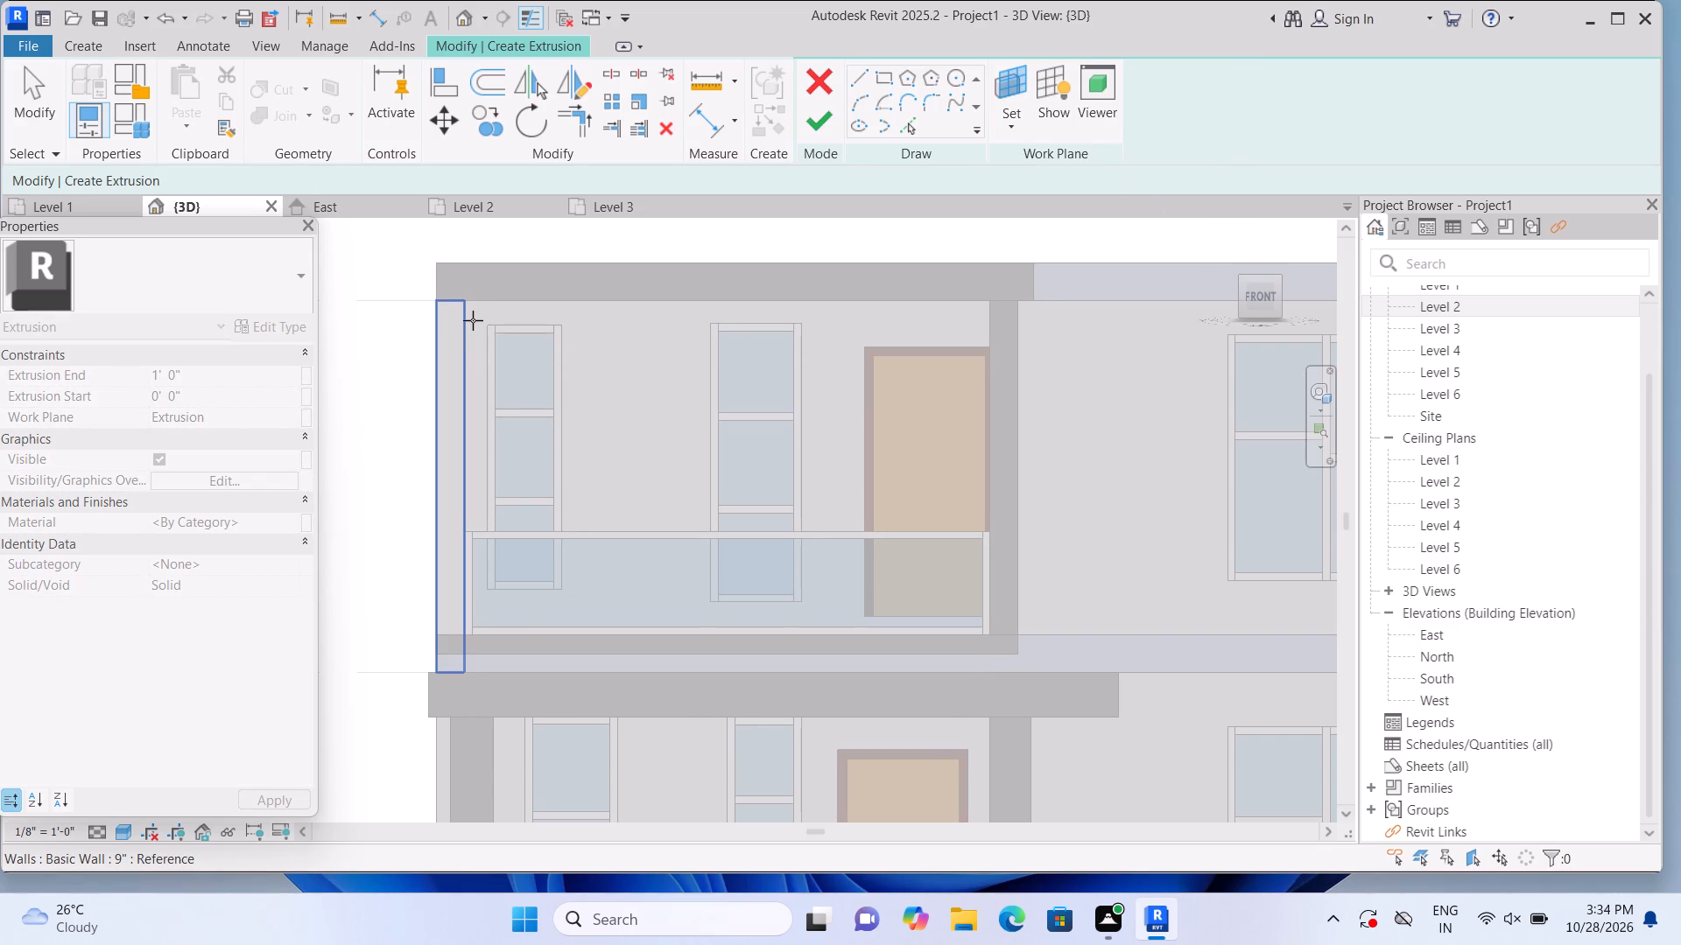
{"action": "left_click", "coordinate": [473, 320]}
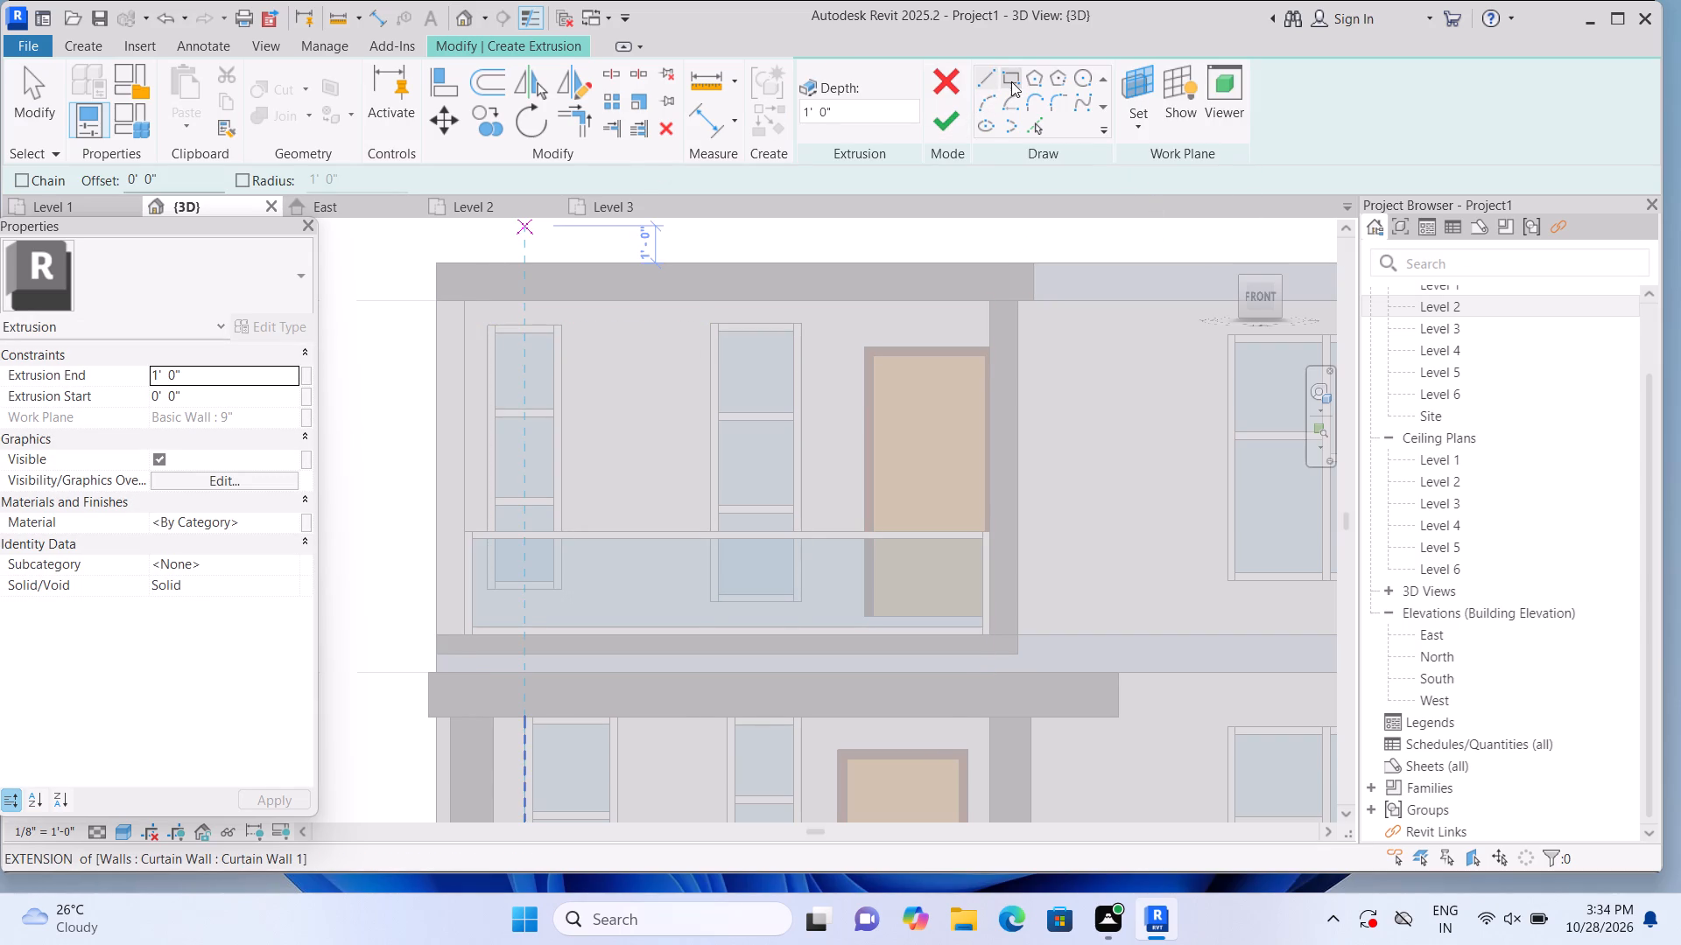
{"action": "left_click", "coordinate": [1011, 81]}
{"action": "left_click", "coordinate": [434, 295]}
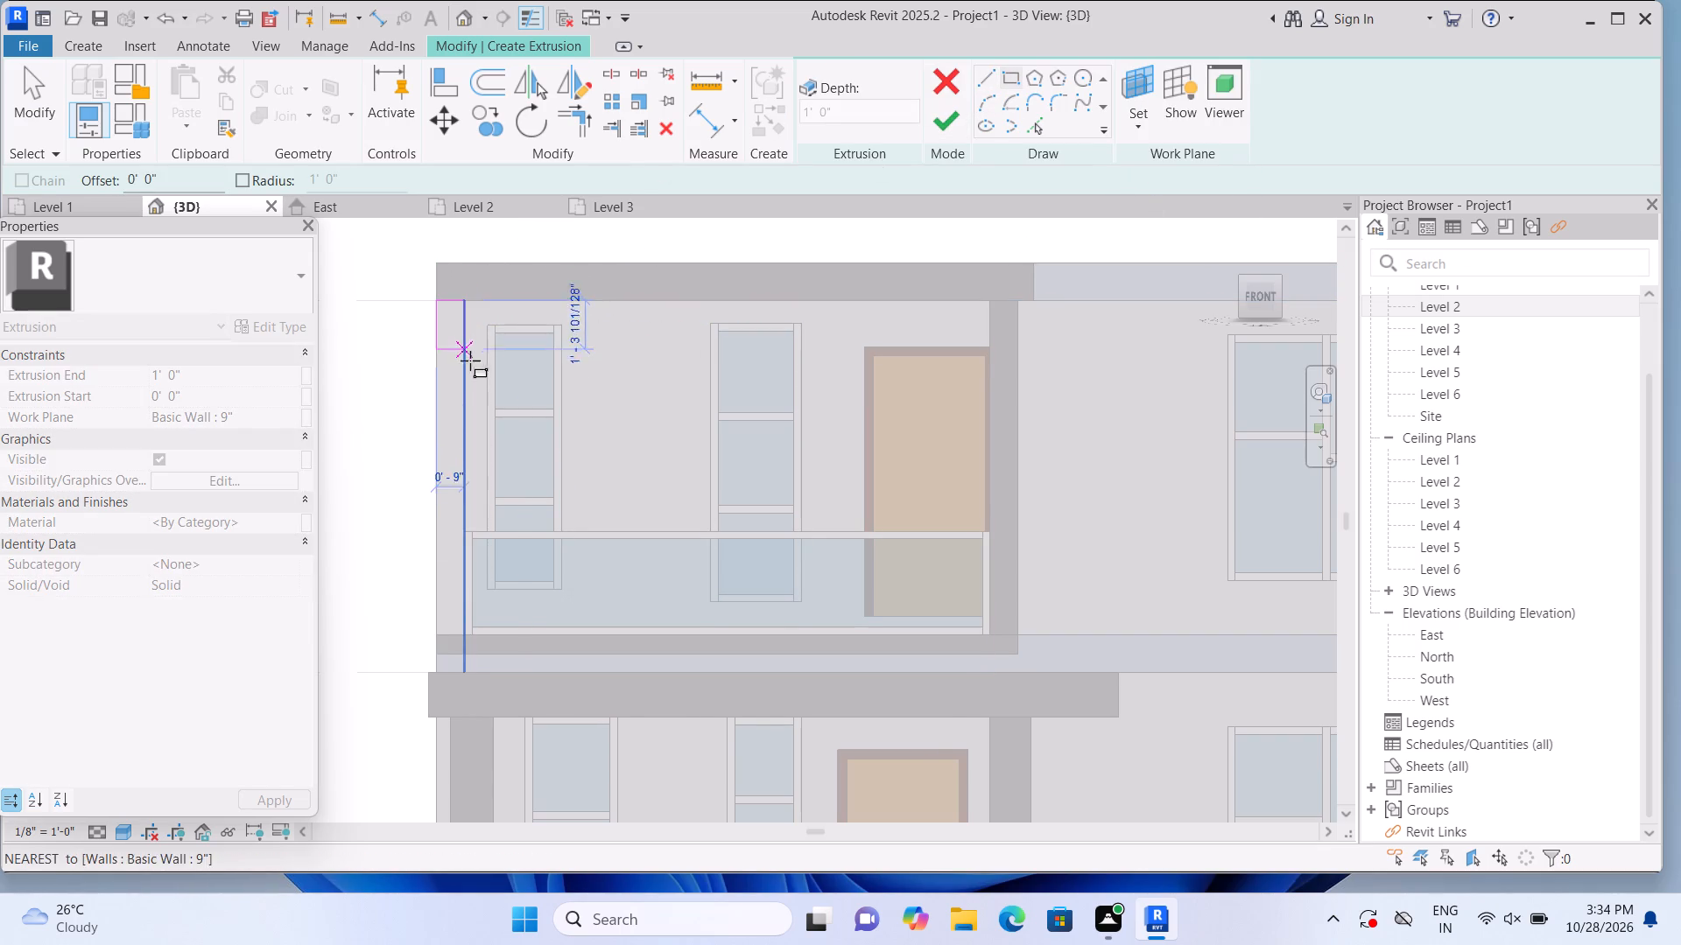
{"action": "left_click", "coordinate": [461, 637]}
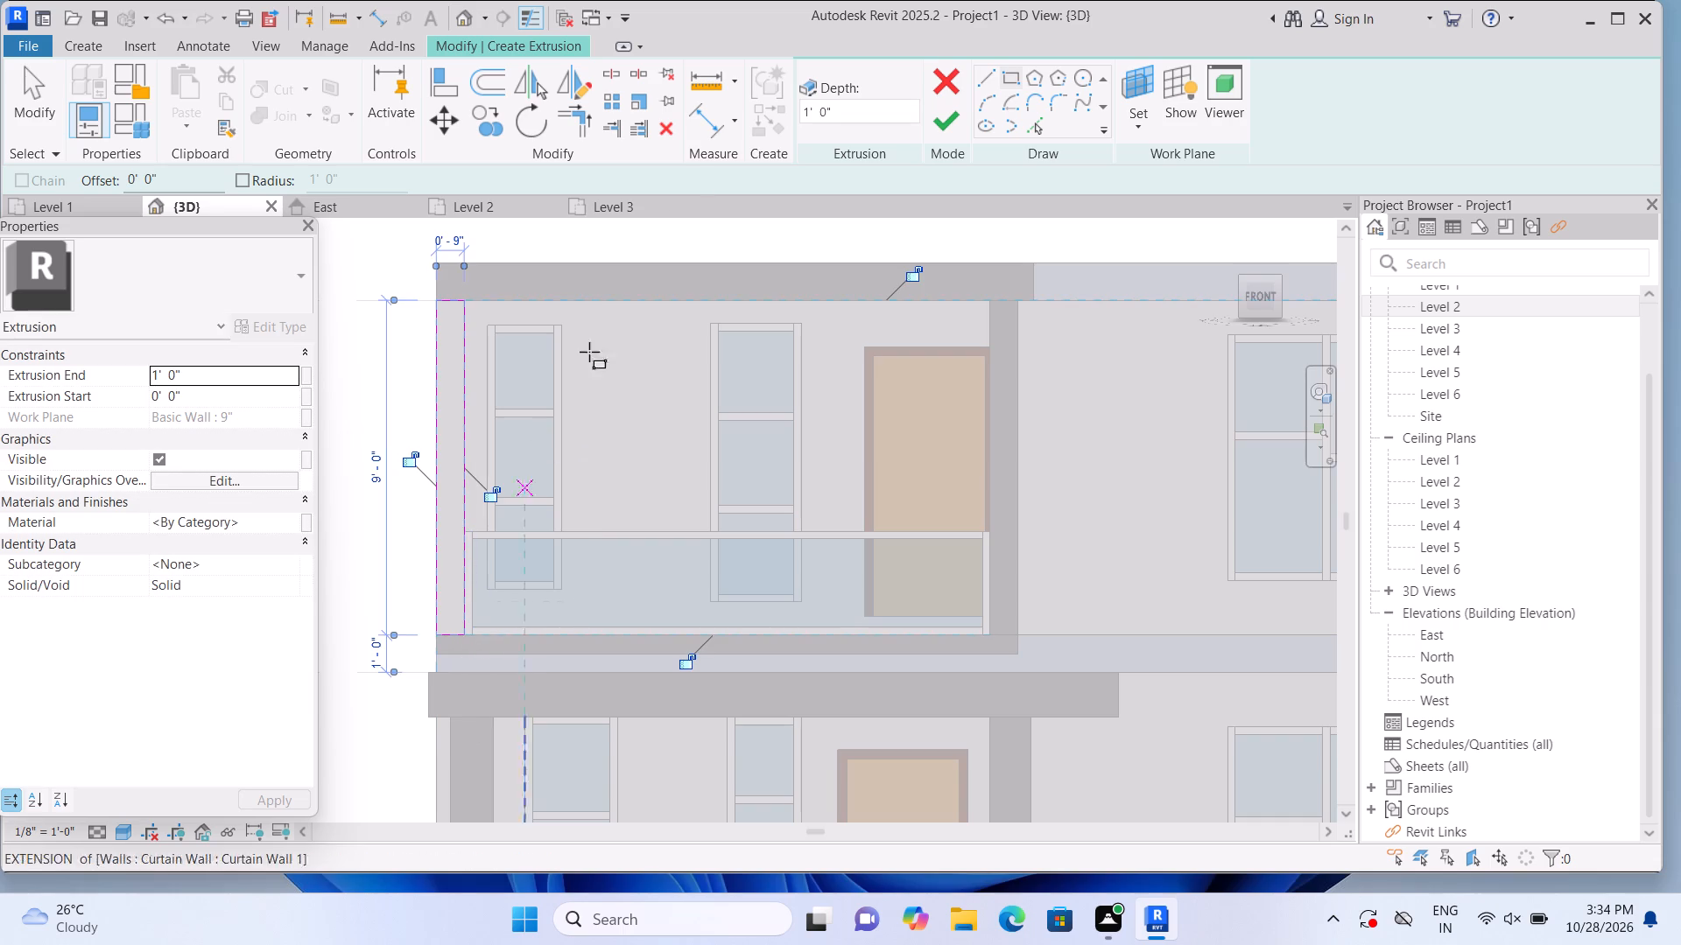
{"action": "left_click", "coordinate": [939, 136]}
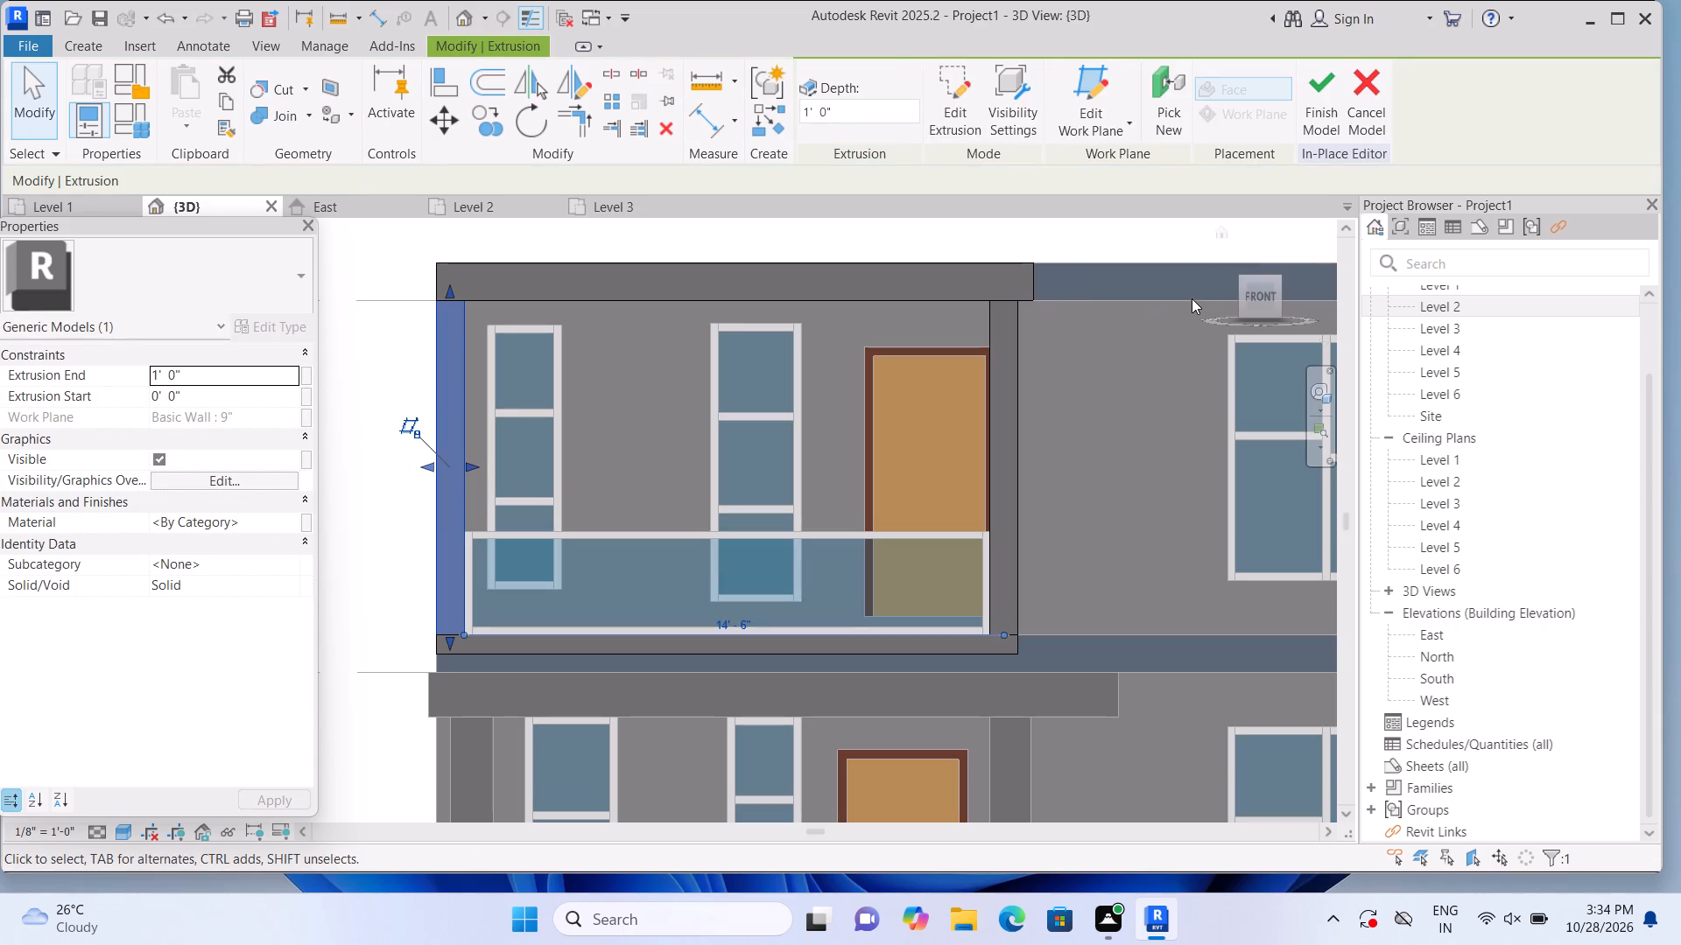
{"action": "left_click", "coordinate": [1194, 255]}
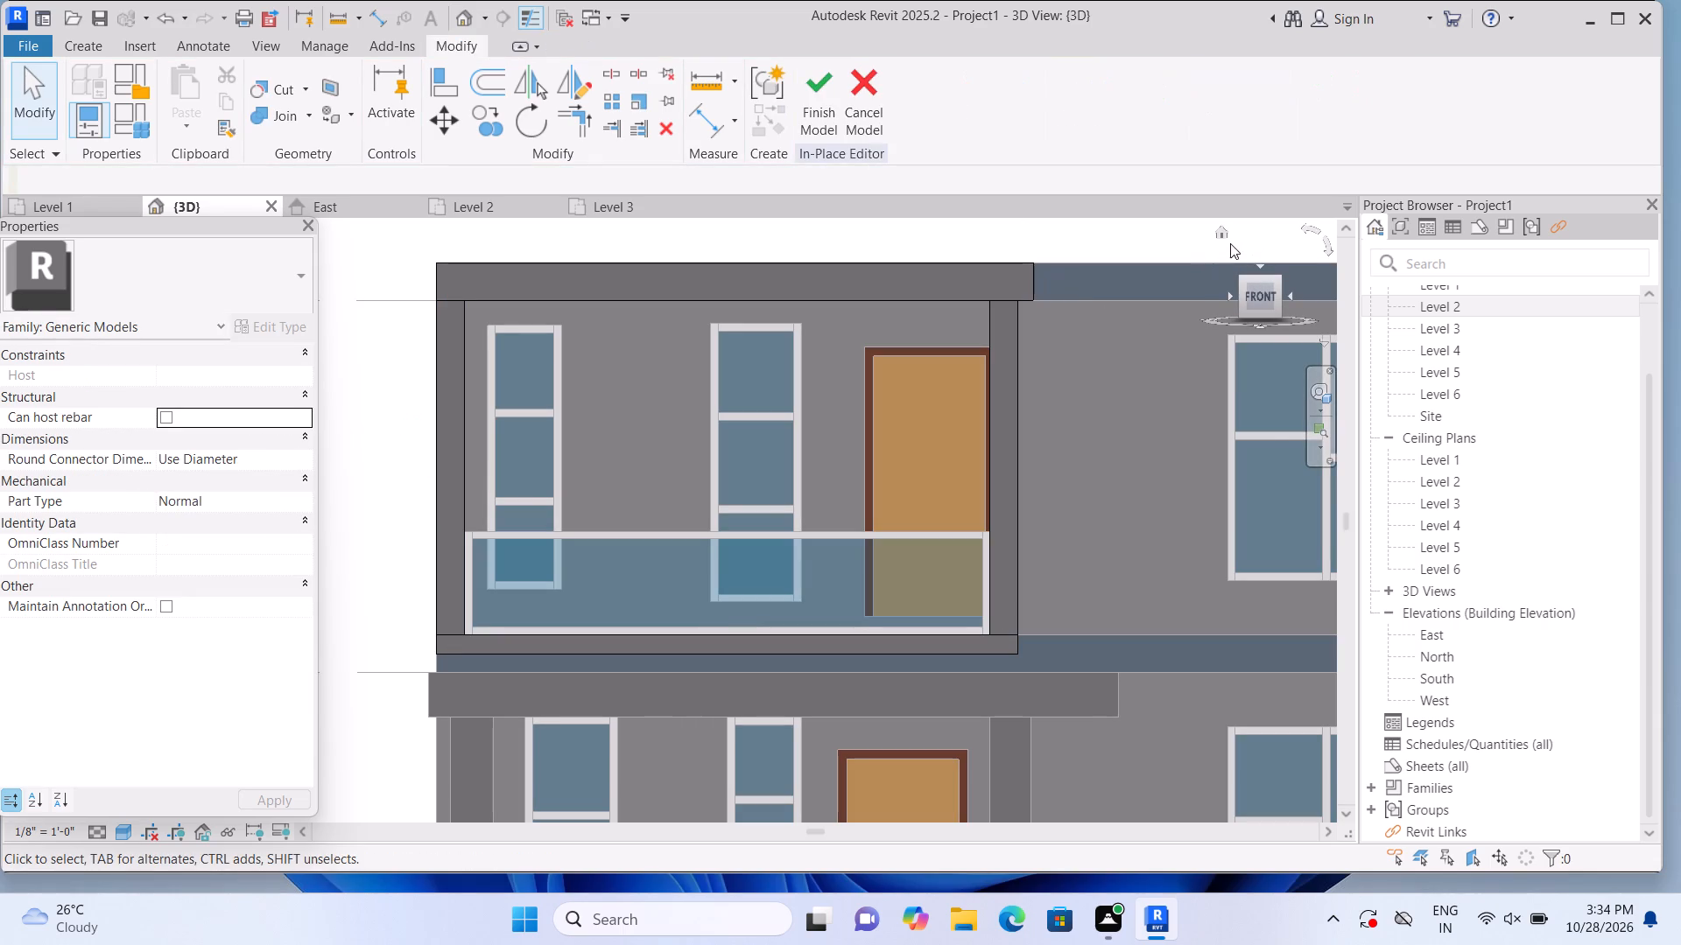
Delete the horizontal extrusion over the floor edge below the balcony railing.
{"action": "left_click", "coordinate": [1222, 233]}
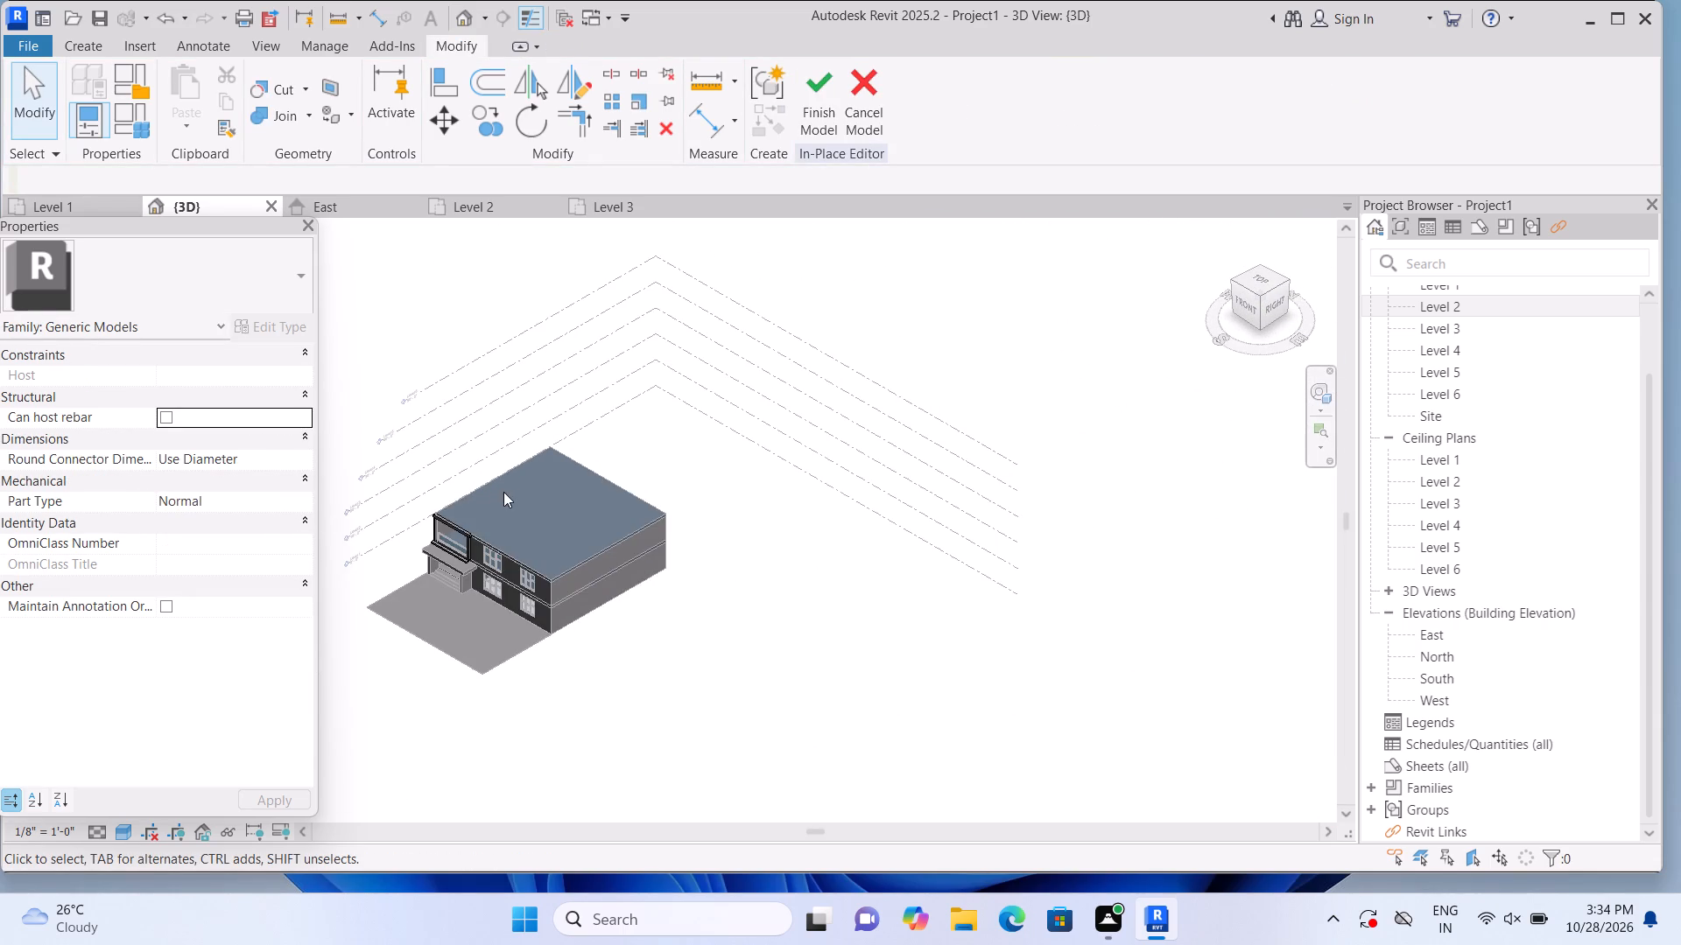
{"action": "scroll", "coordinate": [440, 505], "scroll_direction": "up", "scroll_amount": 10}
{"action": "scroll", "coordinate": [419, 578], "scroll_direction": "up", "scroll_amount": 8}
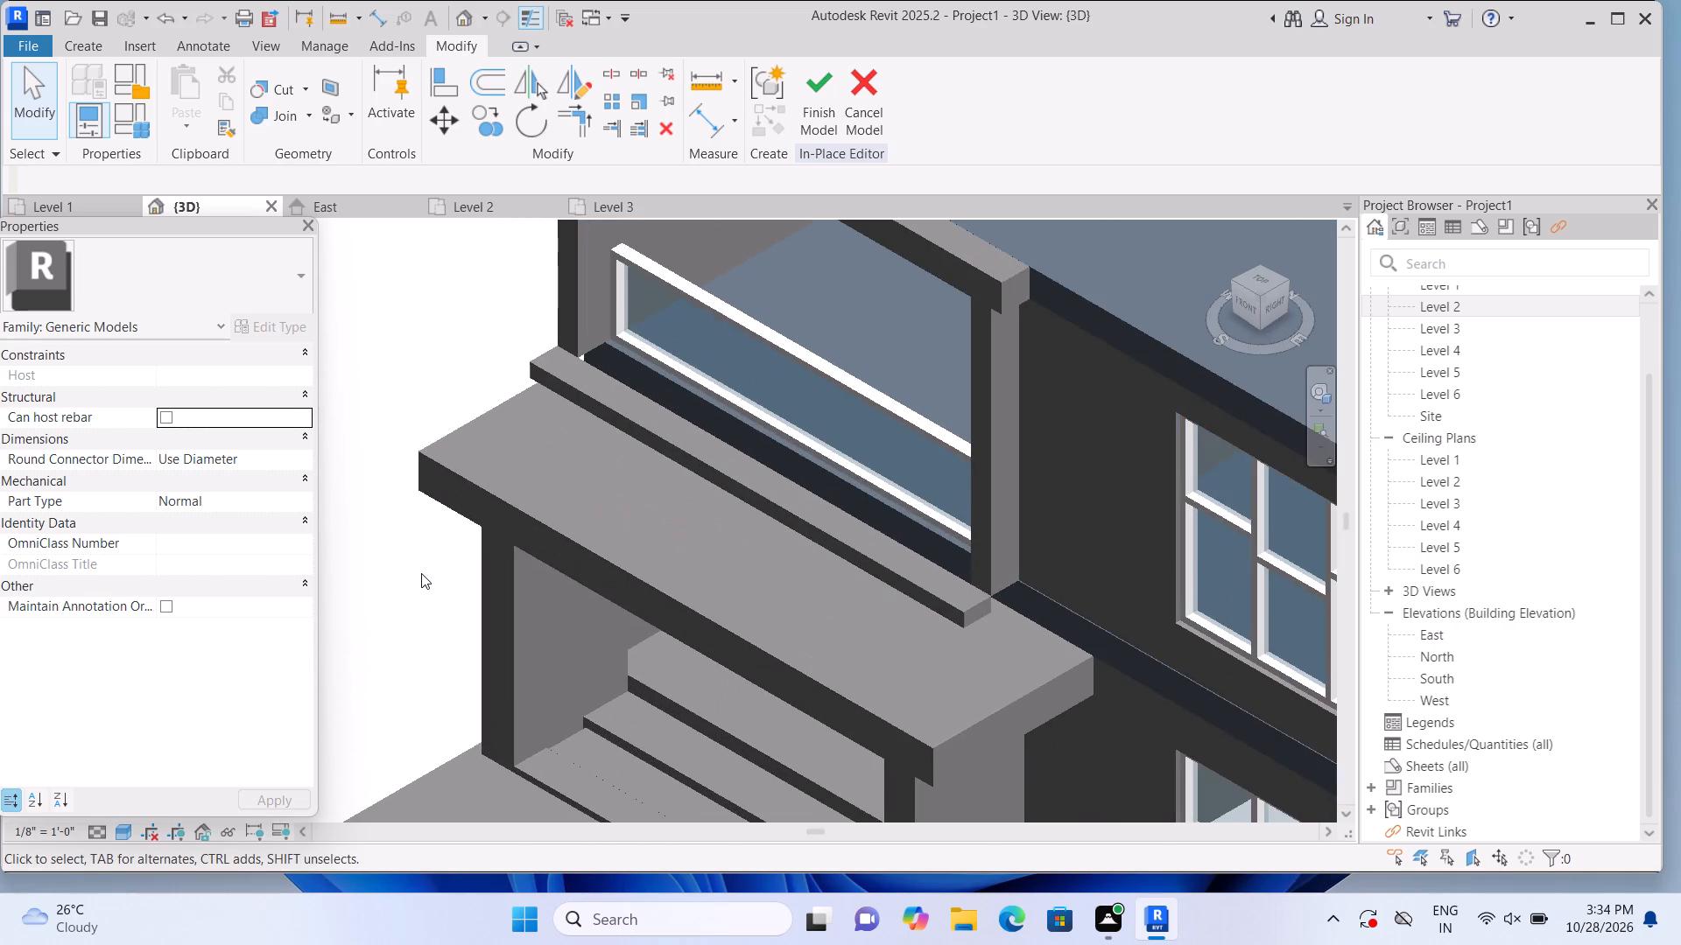
{"action": "left_click", "coordinate": [834, 499]}
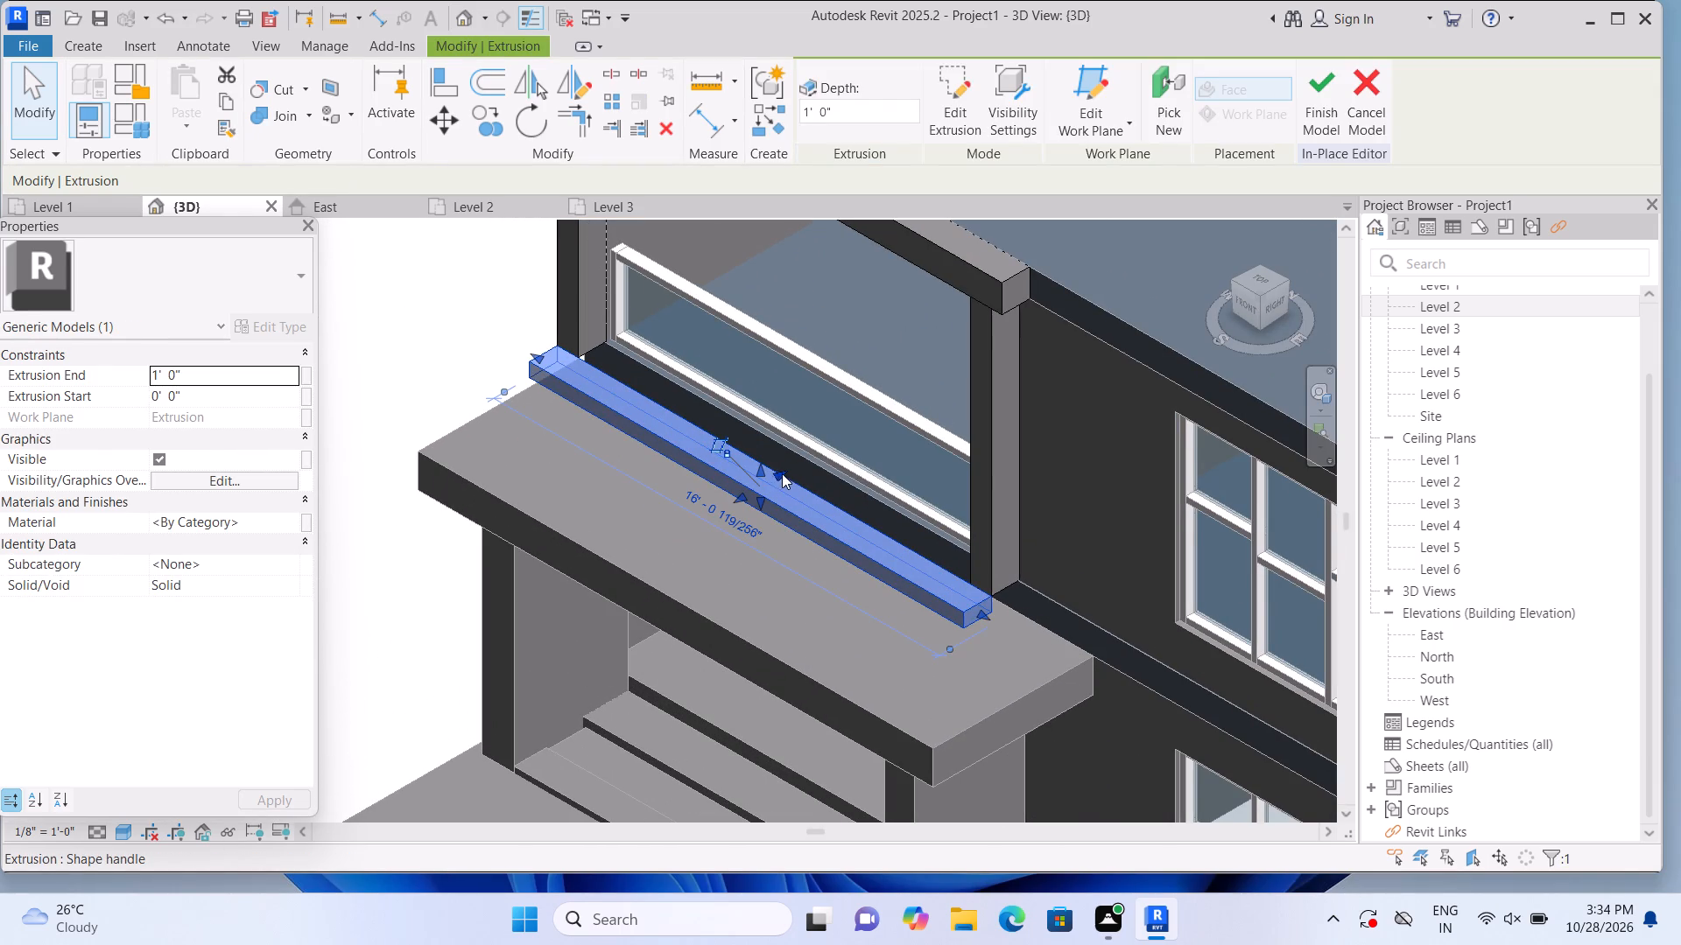
{"action": "left_click_drag", "start_coordinate": [778, 472], "coordinate": [783, 449]}
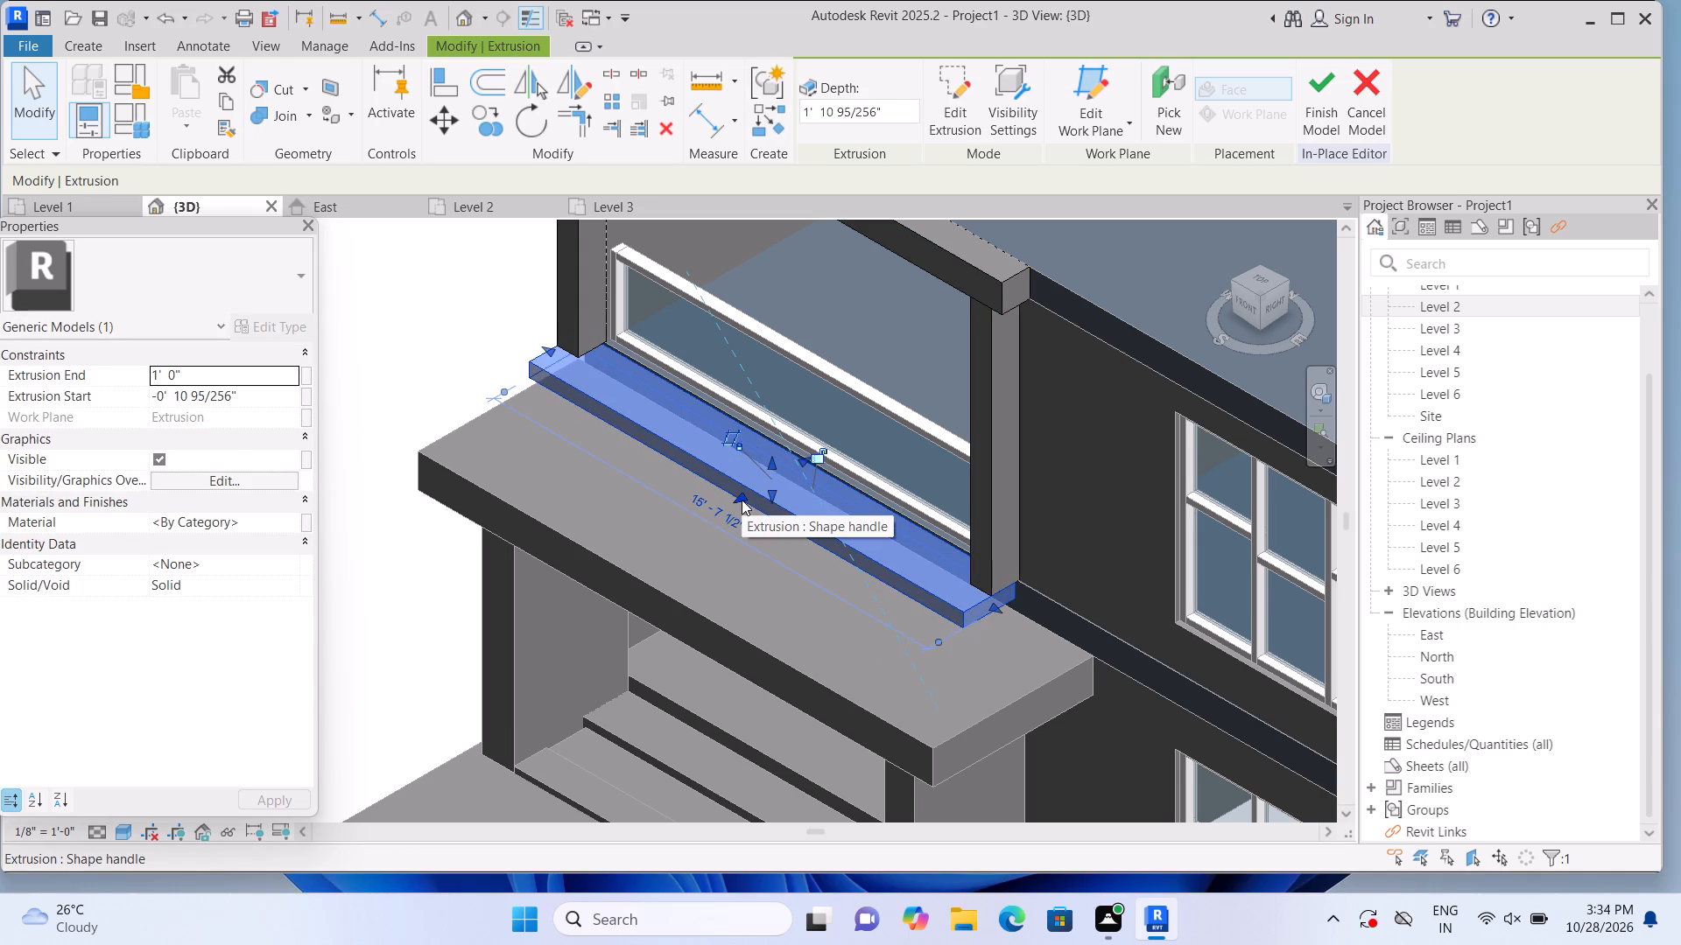
{"action": "key", "text": "Delete"}
Shorten the roof edge's horizontal extrusion so its end is flush with the vertical strip beside the balcony door.
{"action": "scroll", "coordinate": [719, 443], "scroll_direction": "down", "scroll_amount": 5}
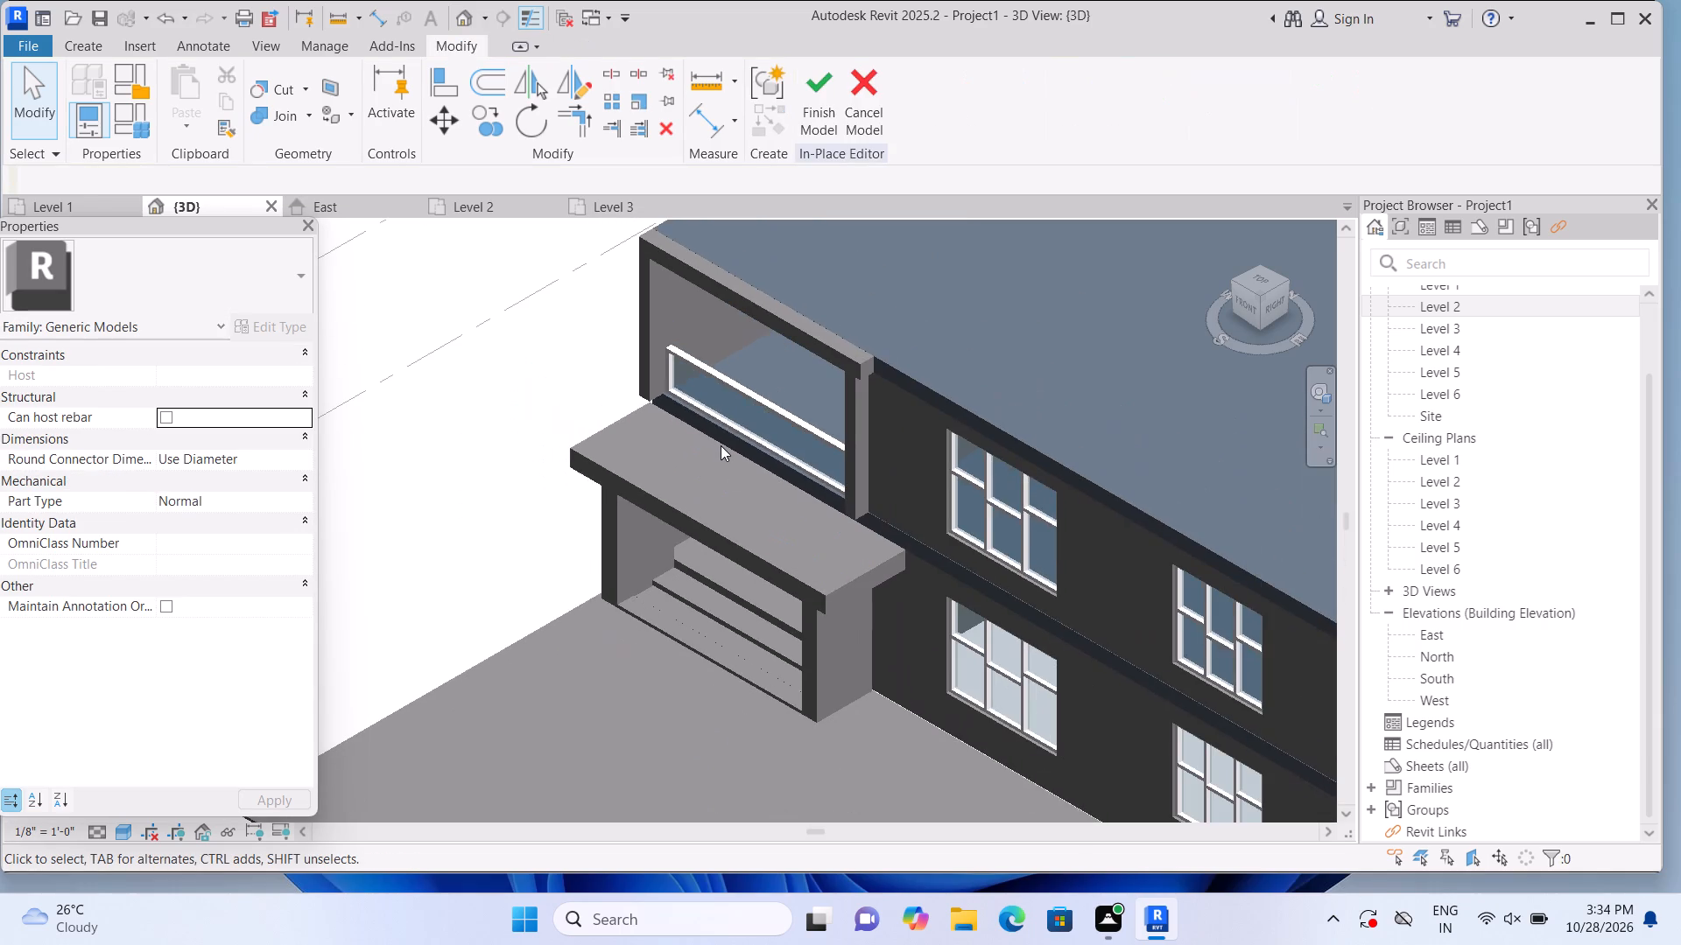
{"action": "scroll", "coordinate": [840, 356], "scroll_direction": "up", "scroll_amount": 2}
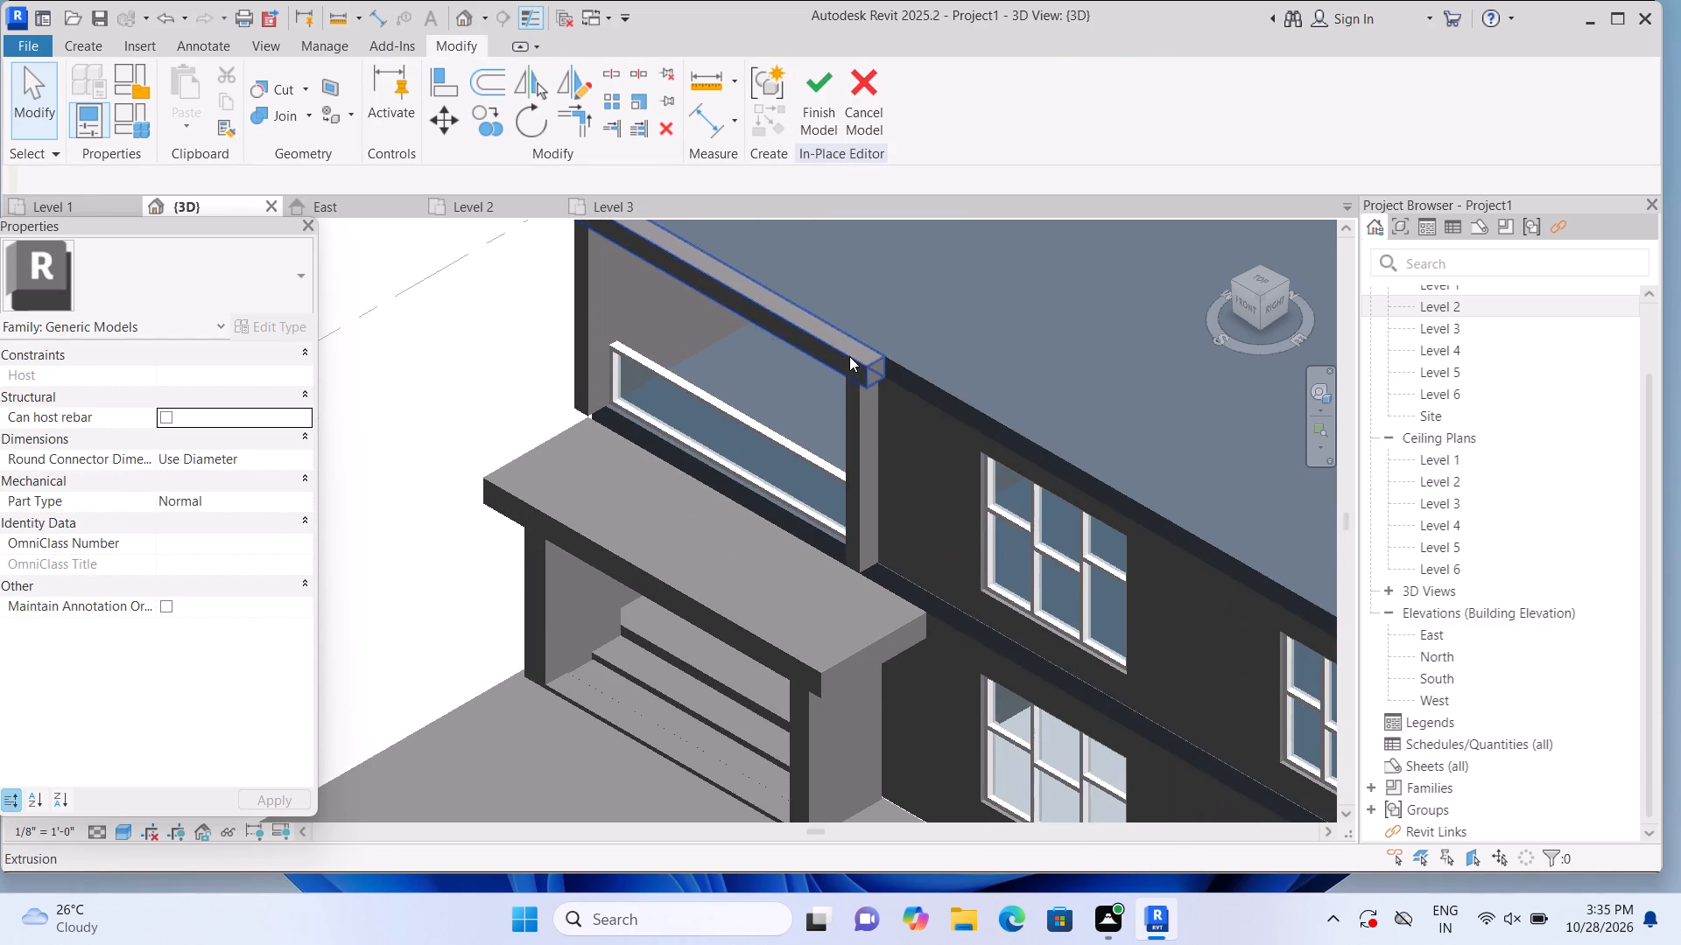
{"action": "left_click", "coordinate": [849, 356]}
{"action": "left_click_drag", "start_coordinate": [879, 370], "coordinate": [871, 363]}
{"action": "left_click", "coordinate": [505, 361]}
{"action": "scroll", "coordinate": [504, 361], "scroll_direction": "down", "scroll_amount": 2}
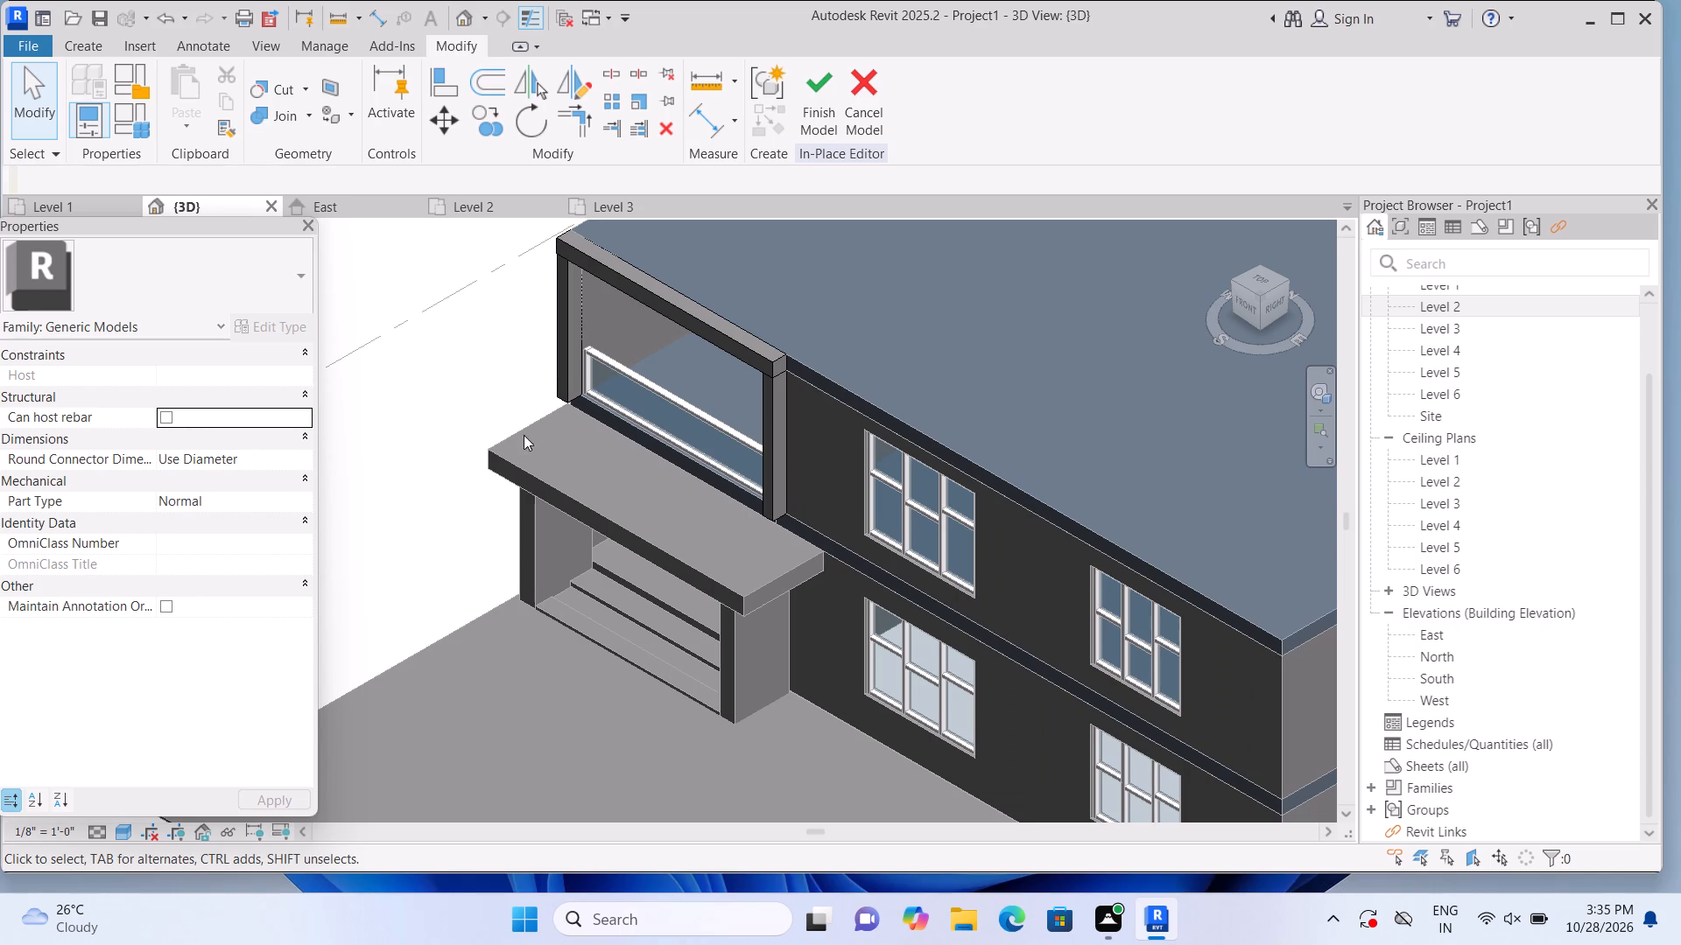
Shorten both vertical strips by raising their lower ends slightly above the floor edge.
{"action": "scroll", "coordinate": [533, 451], "scroll_direction": "up", "scroll_amount": 2}
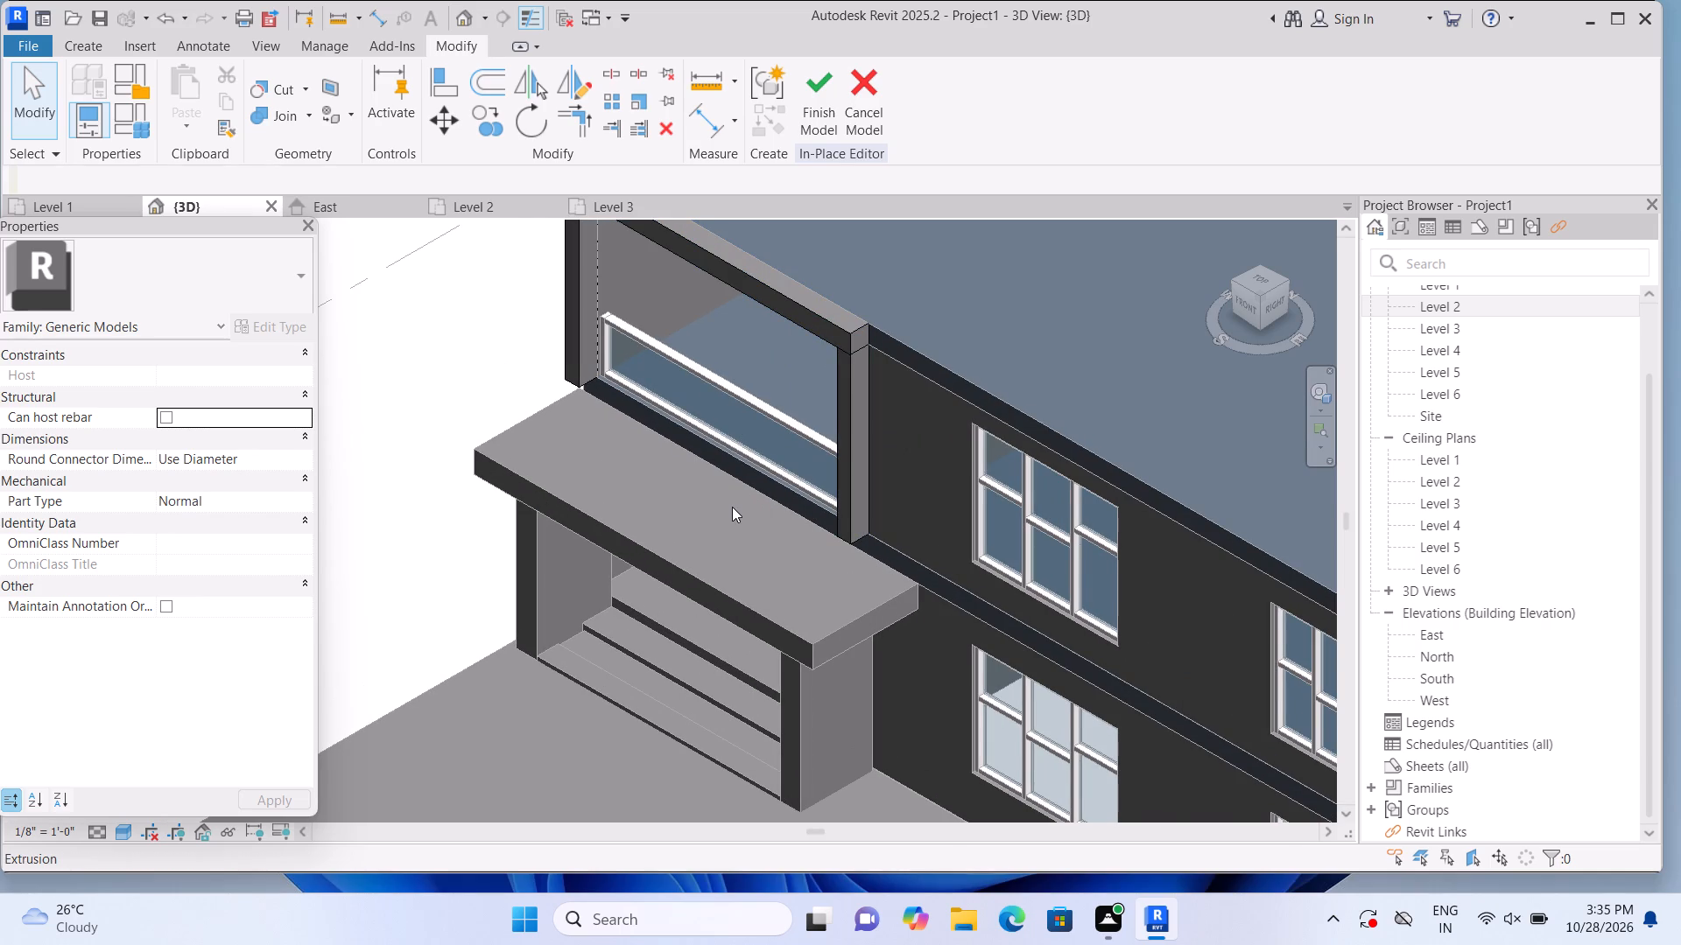
{"action": "scroll", "coordinate": [732, 507], "scroll_direction": "up", "scroll_amount": 2}
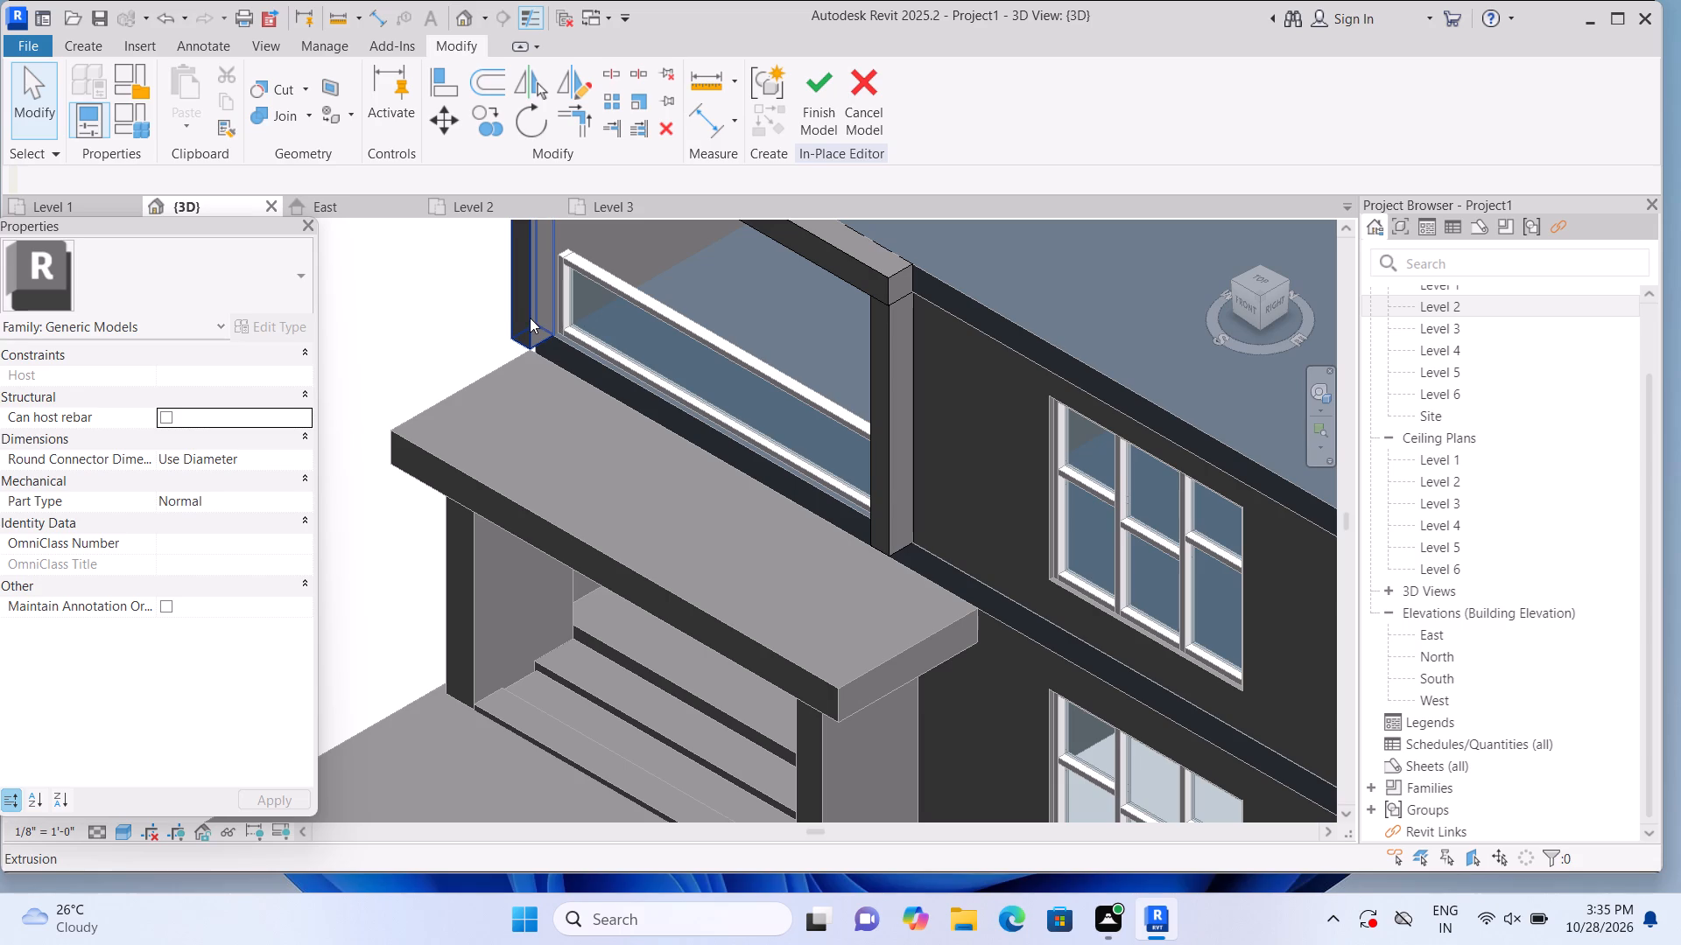
{"action": "left_click", "coordinate": [530, 318]}
{"action": "left_click_drag", "start_coordinate": [533, 343], "coordinate": [531, 339]}
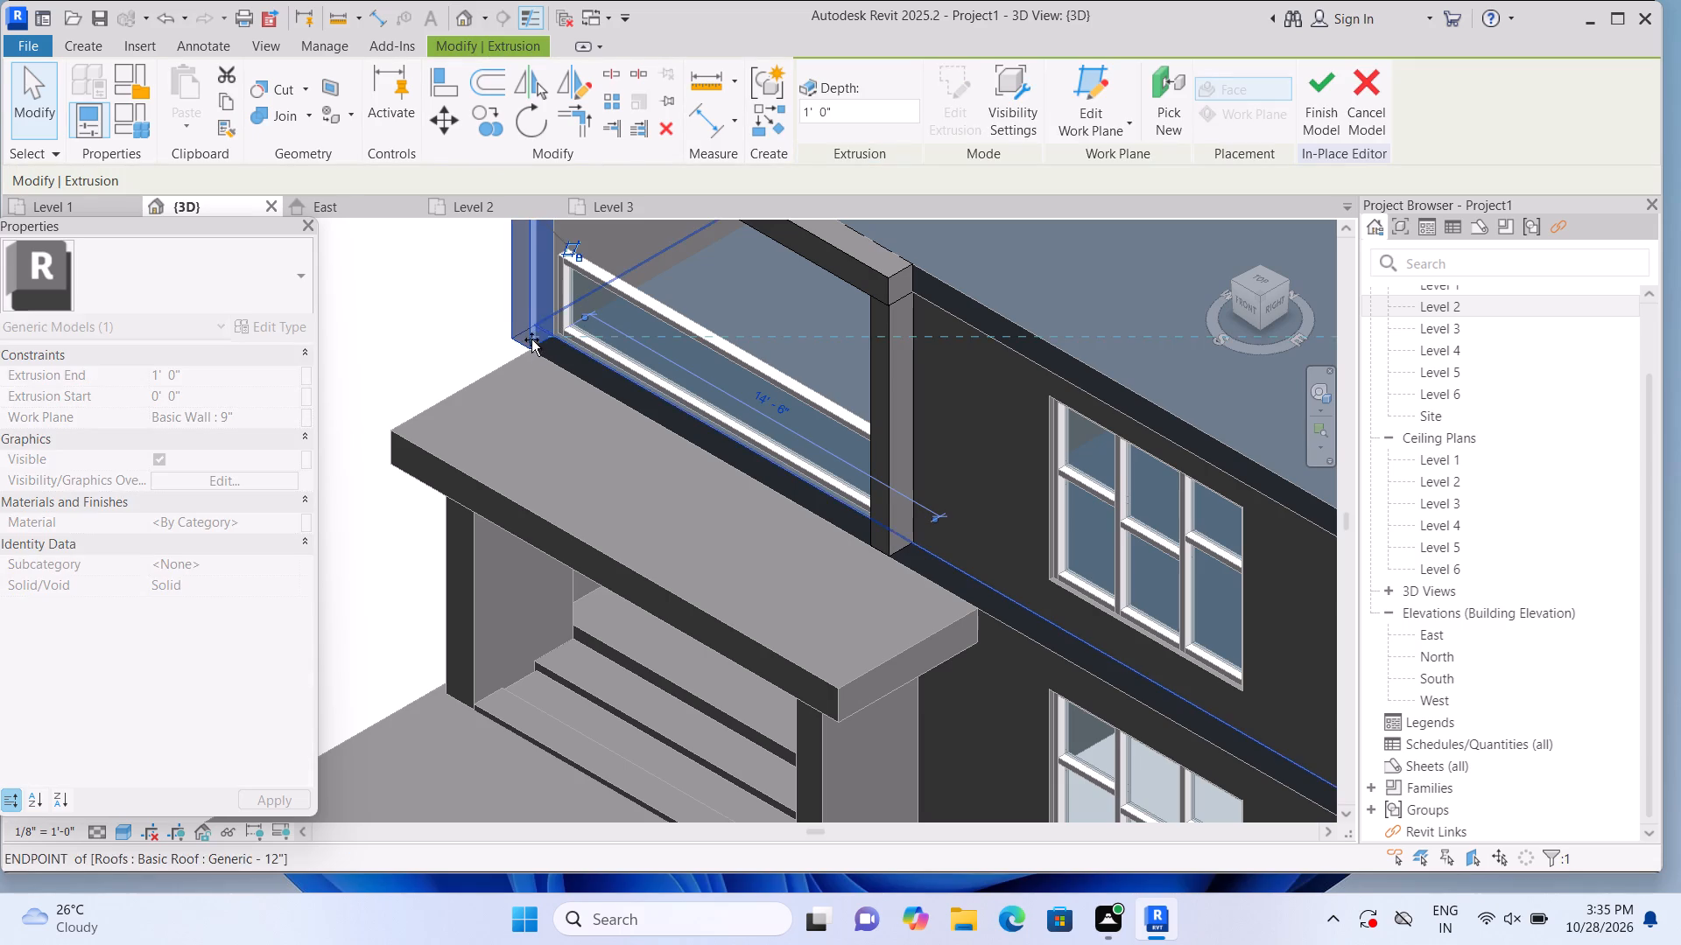
{"action": "left_click_drag", "start_coordinate": [531, 339], "coordinate": [535, 322]}
{"action": "left_click", "coordinate": [535, 322]}
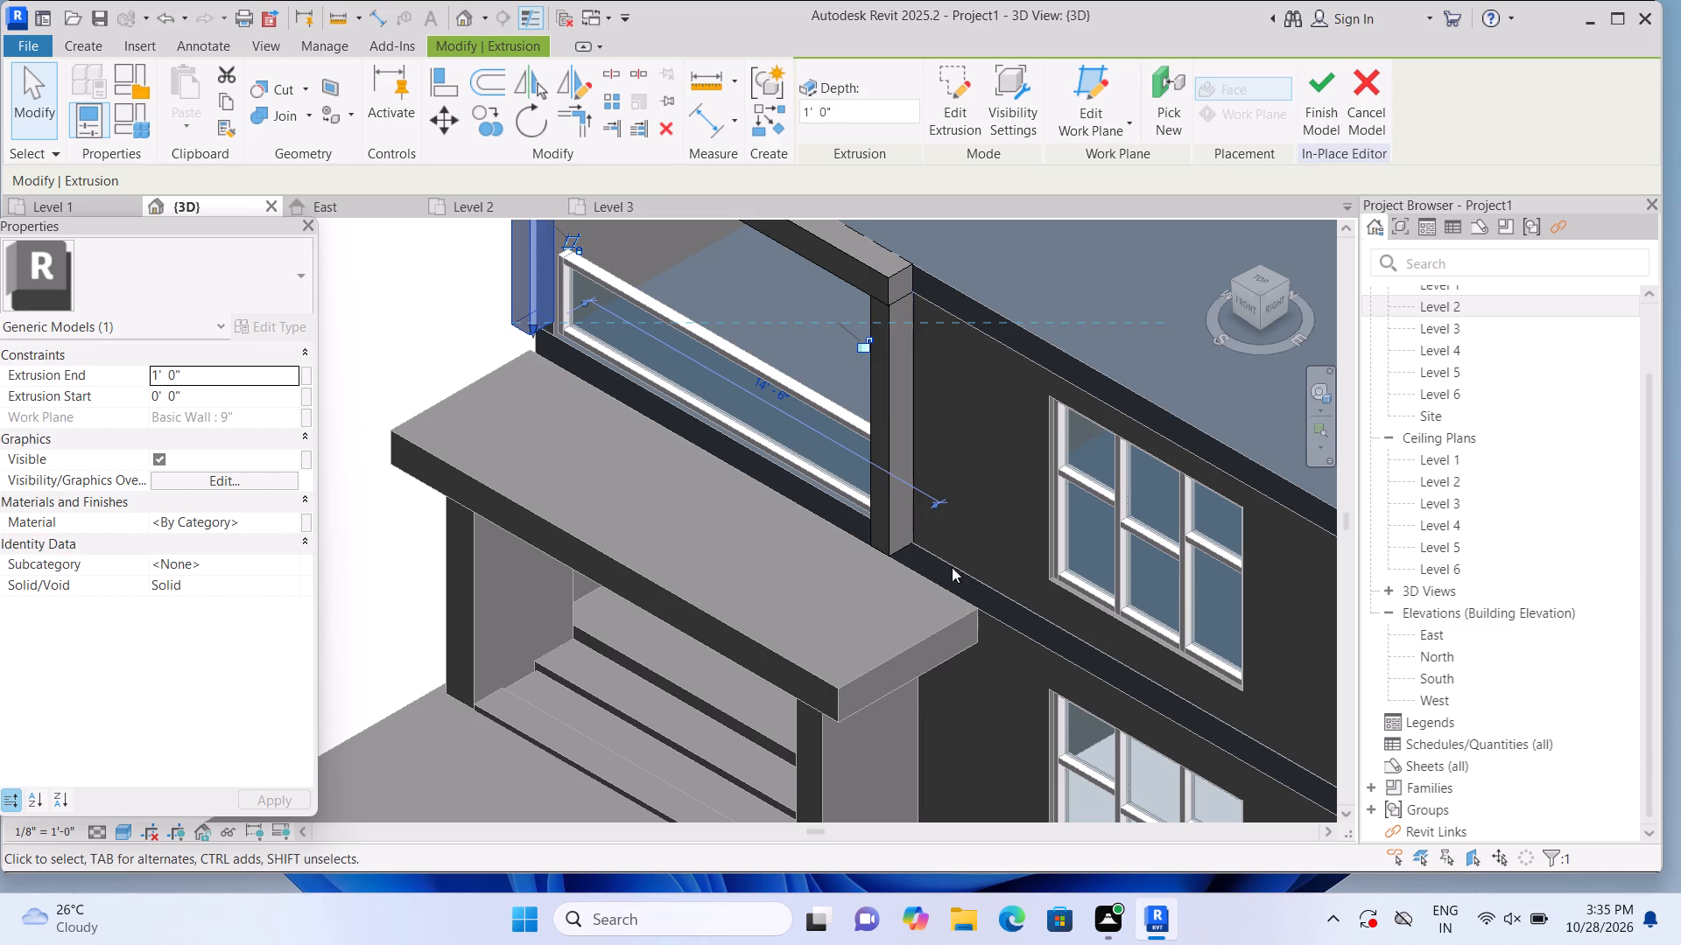
{"action": "left_click", "coordinate": [885, 520]}
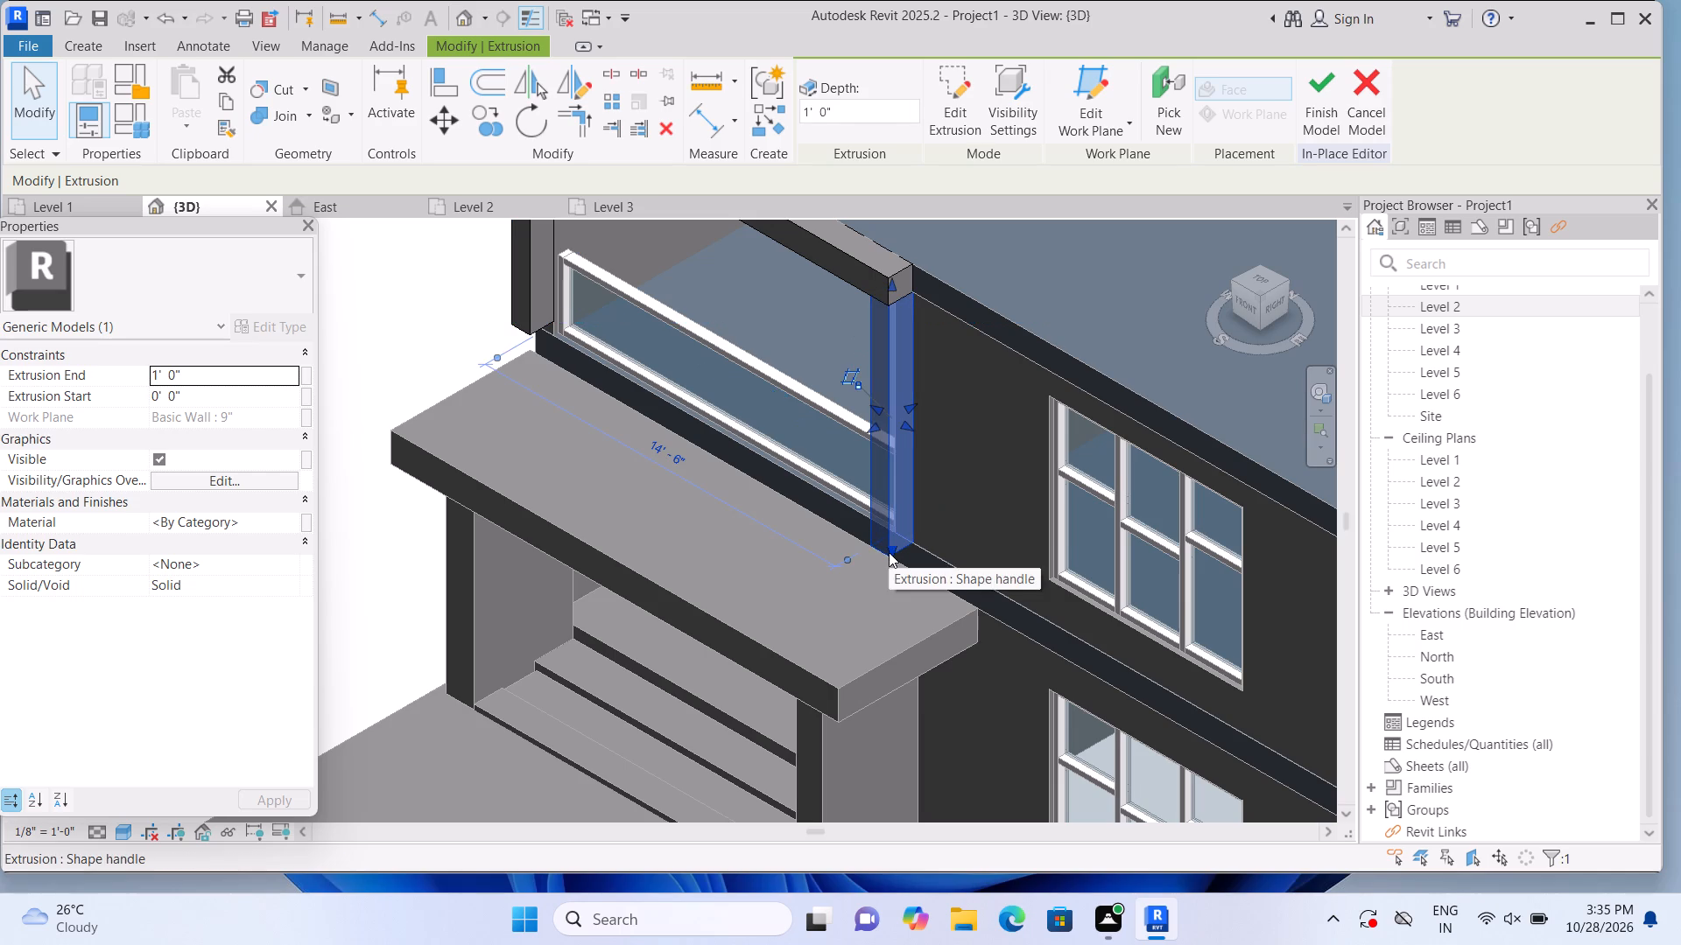
{"action": "left_click_drag", "start_coordinate": [889, 552], "coordinate": [893, 532]}
{"action": "left_click", "coordinate": [893, 532]}
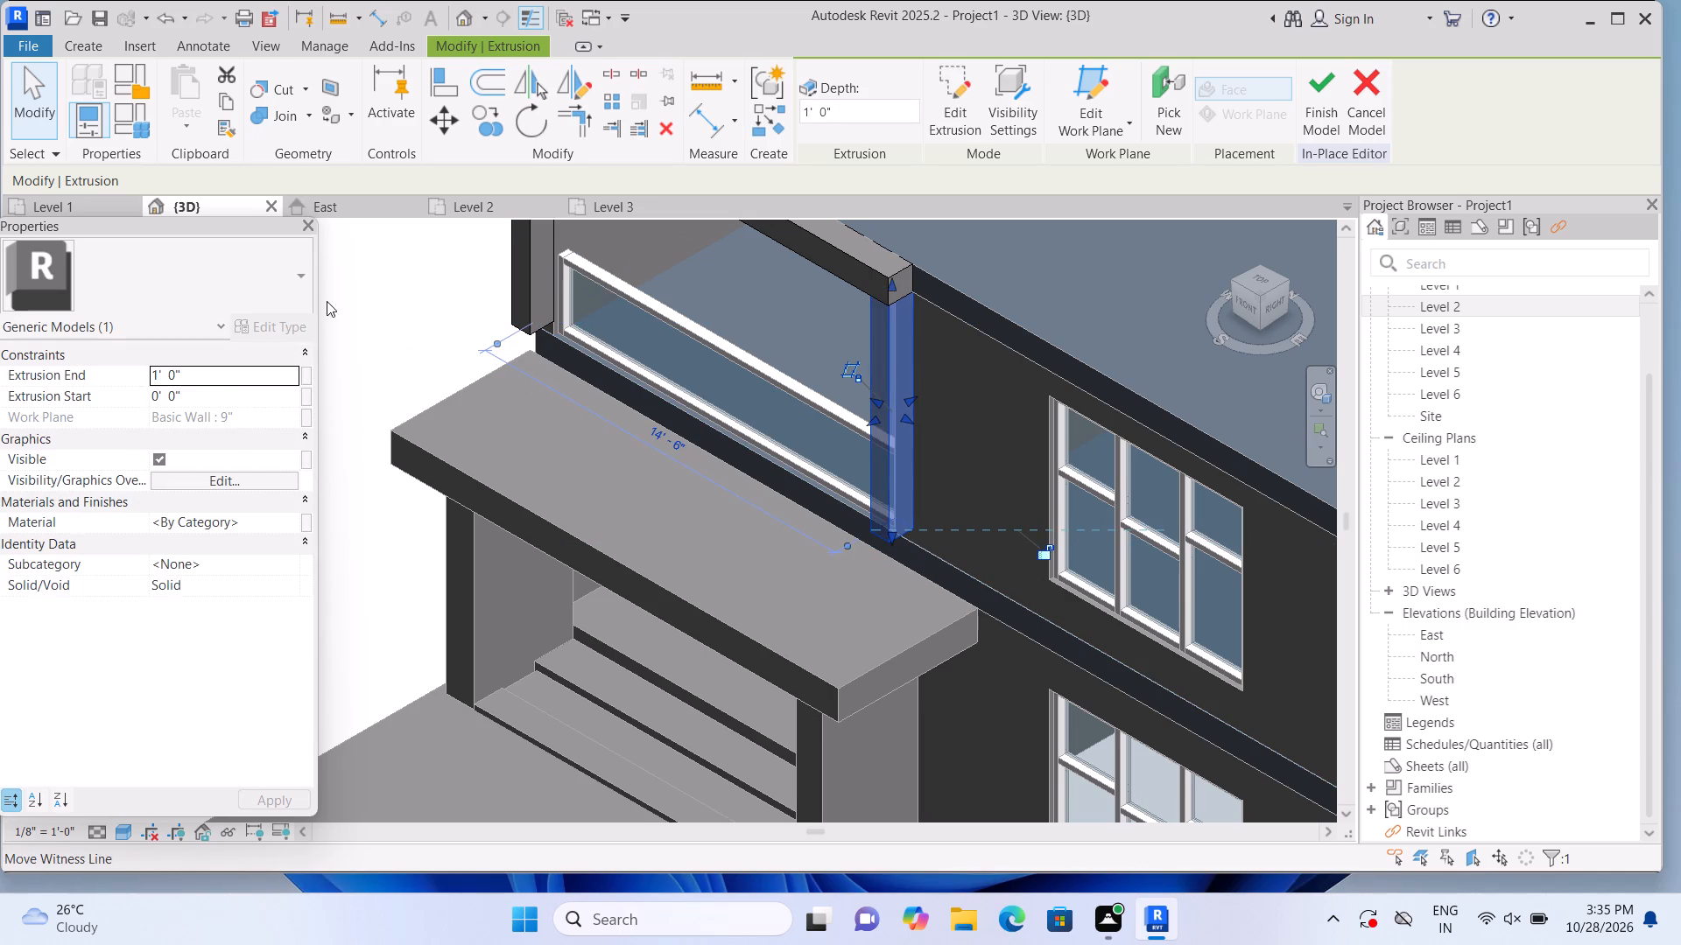
{"action": "left_click", "coordinate": [376, 314]}
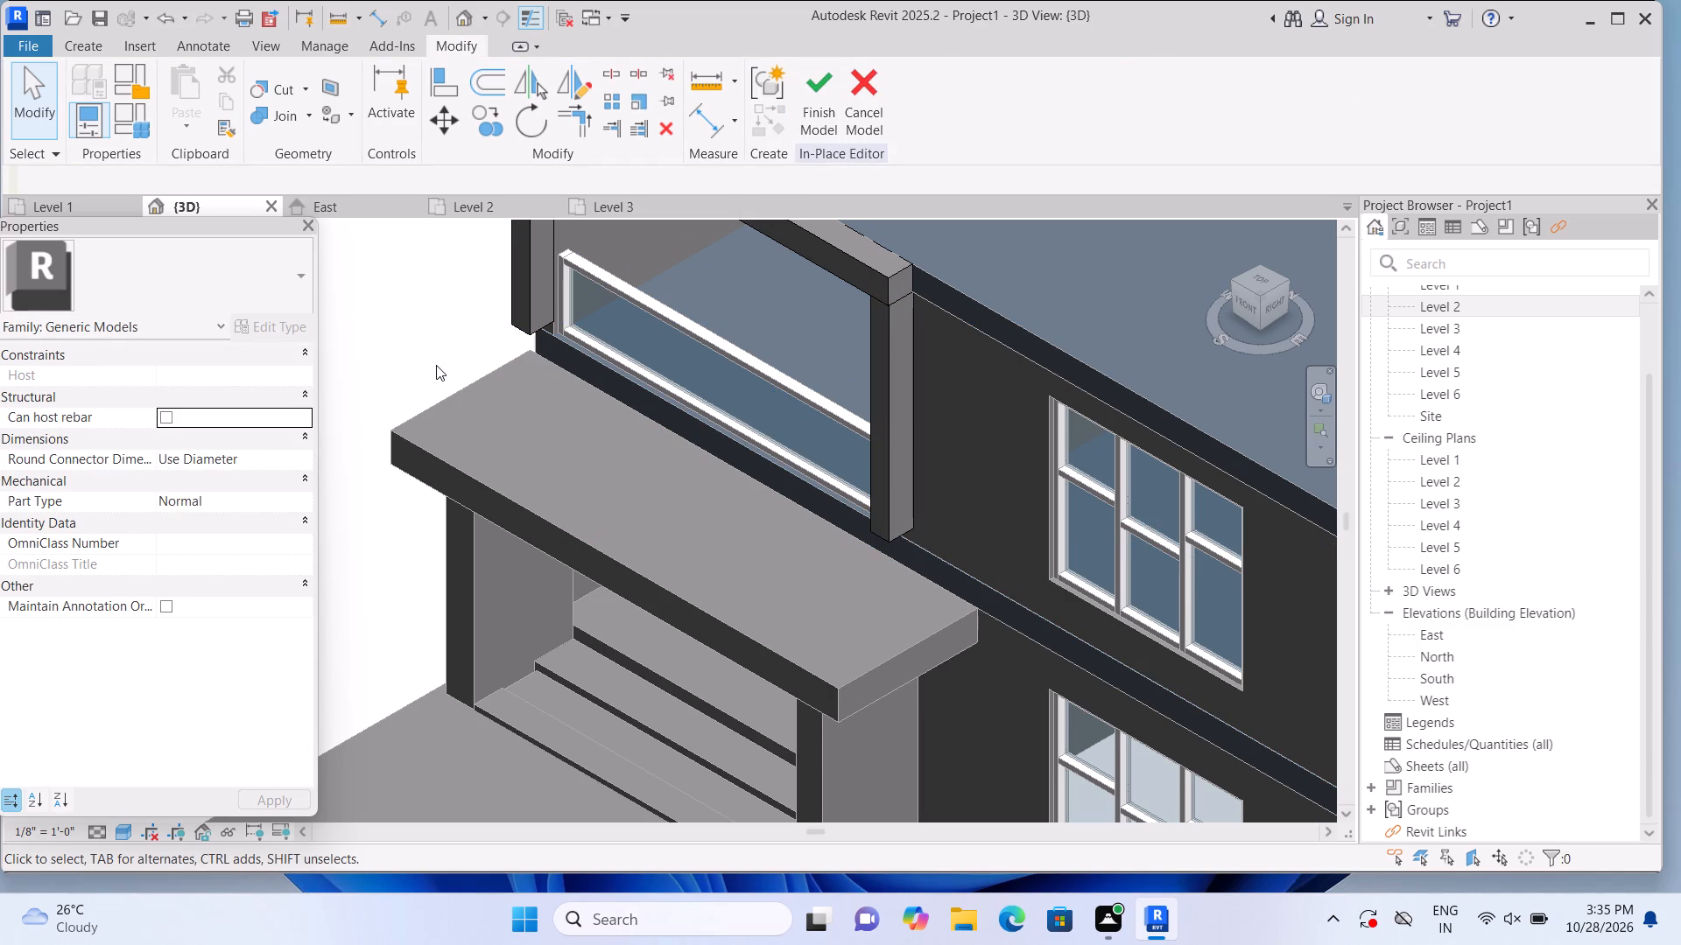
Extrude a horizontal 15' 7 1/2" by 6" strip 1' 0" deep from the vertical strips' front face, spanning beneath both strips' lower ends.
{"action": "scroll", "coordinate": [436, 365], "scroll_direction": "down", "scroll_amount": 1}
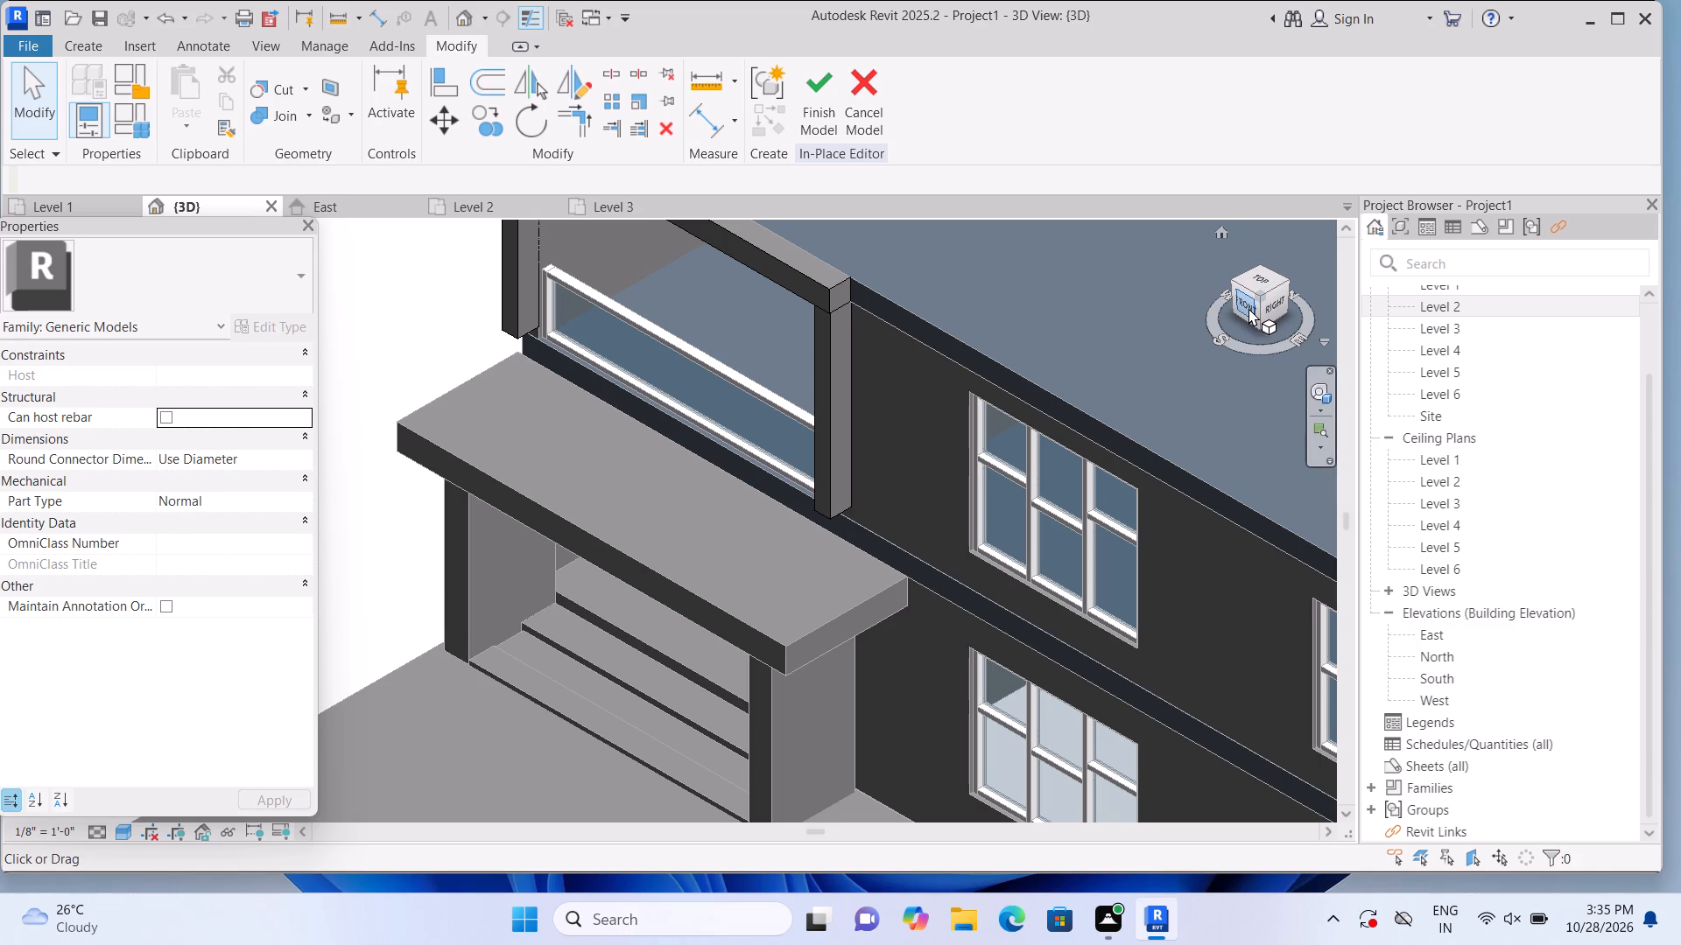
{"action": "left_click", "coordinate": [1247, 305]}
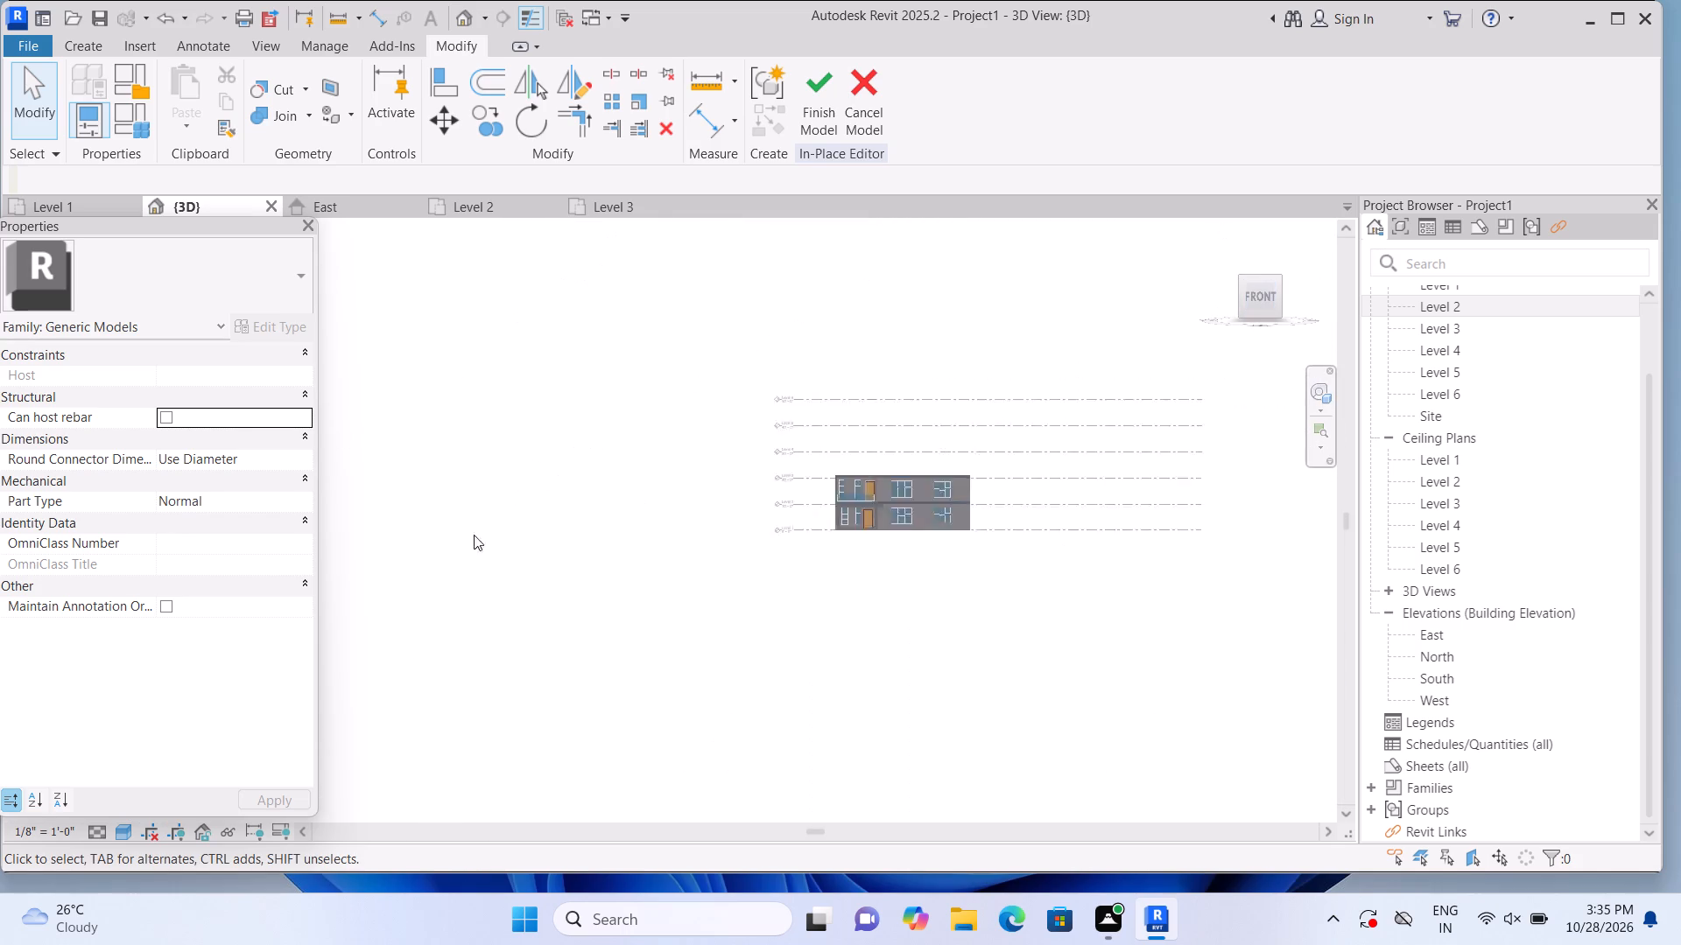
{"action": "scroll", "coordinate": [500, 573], "scroll_direction": "up", "scroll_amount": 14}
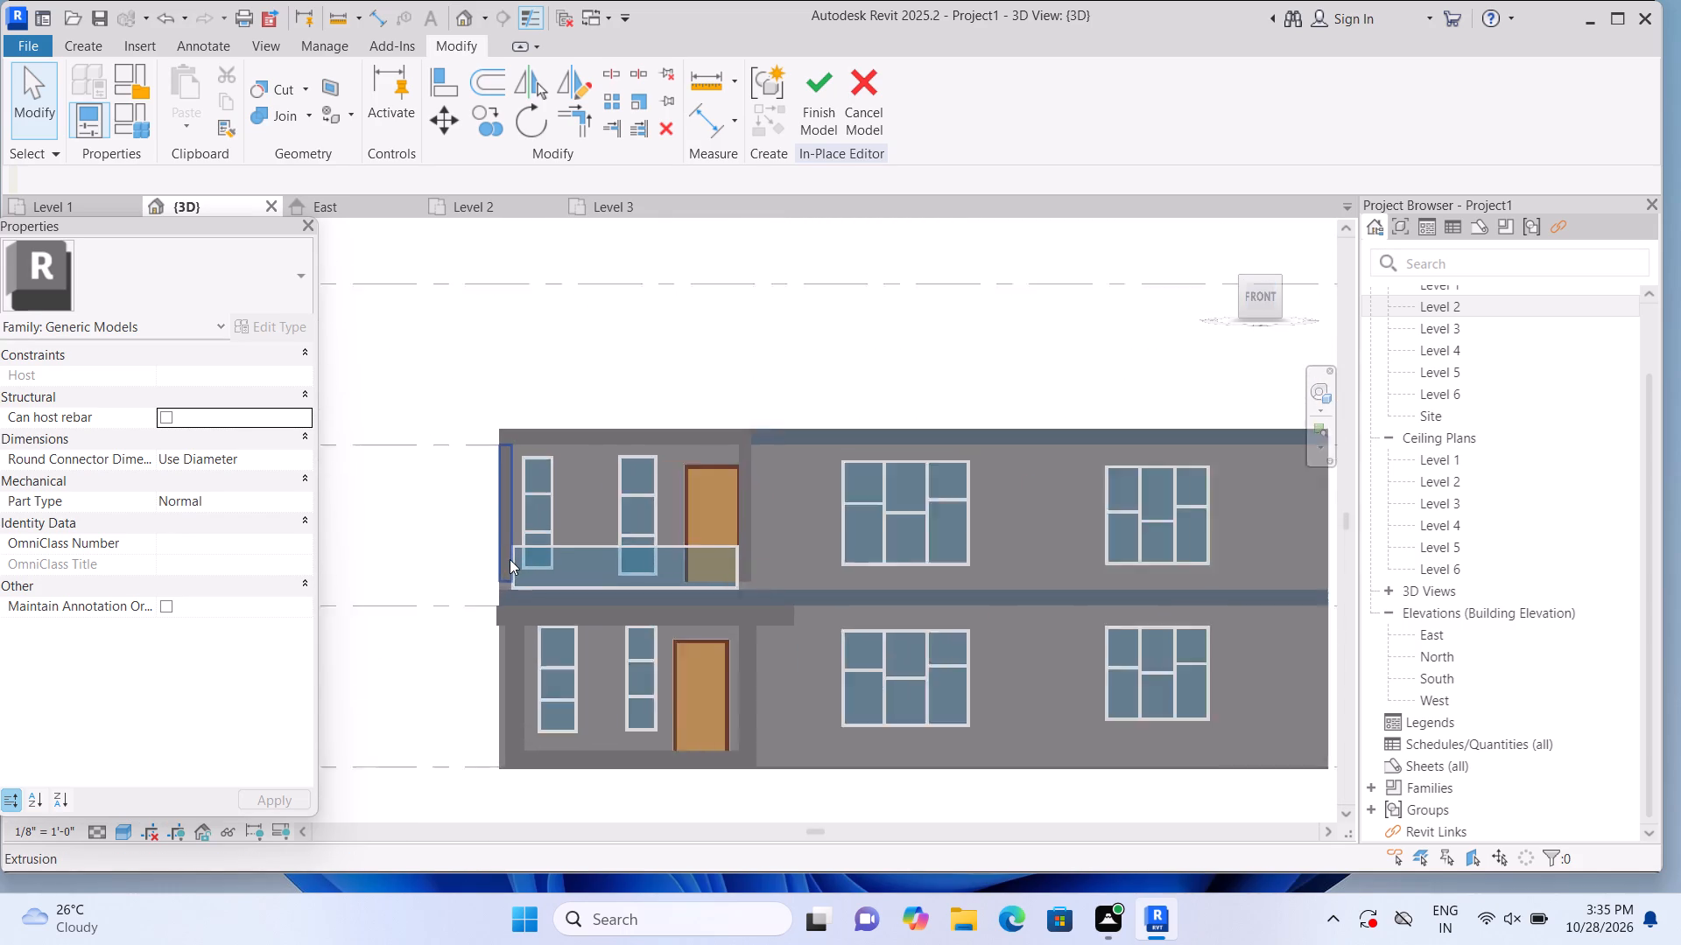
{"action": "scroll", "coordinate": [510, 559], "scroll_direction": "up", "scroll_amount": 5}
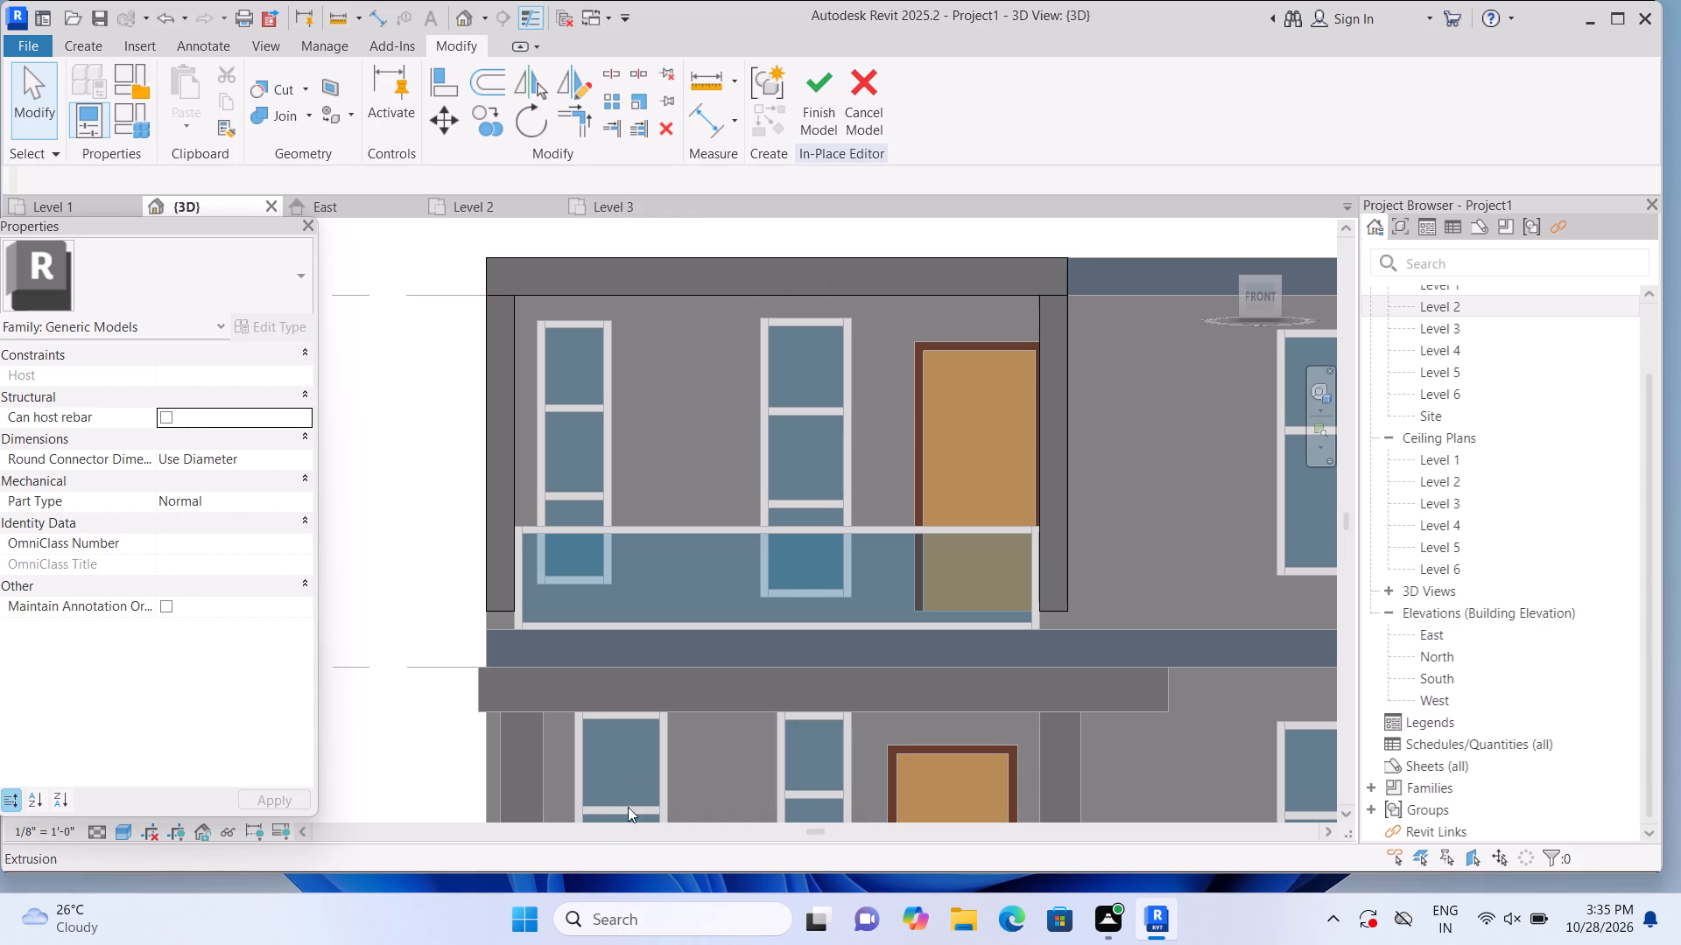
{"action": "left_click", "coordinate": [563, 668]}
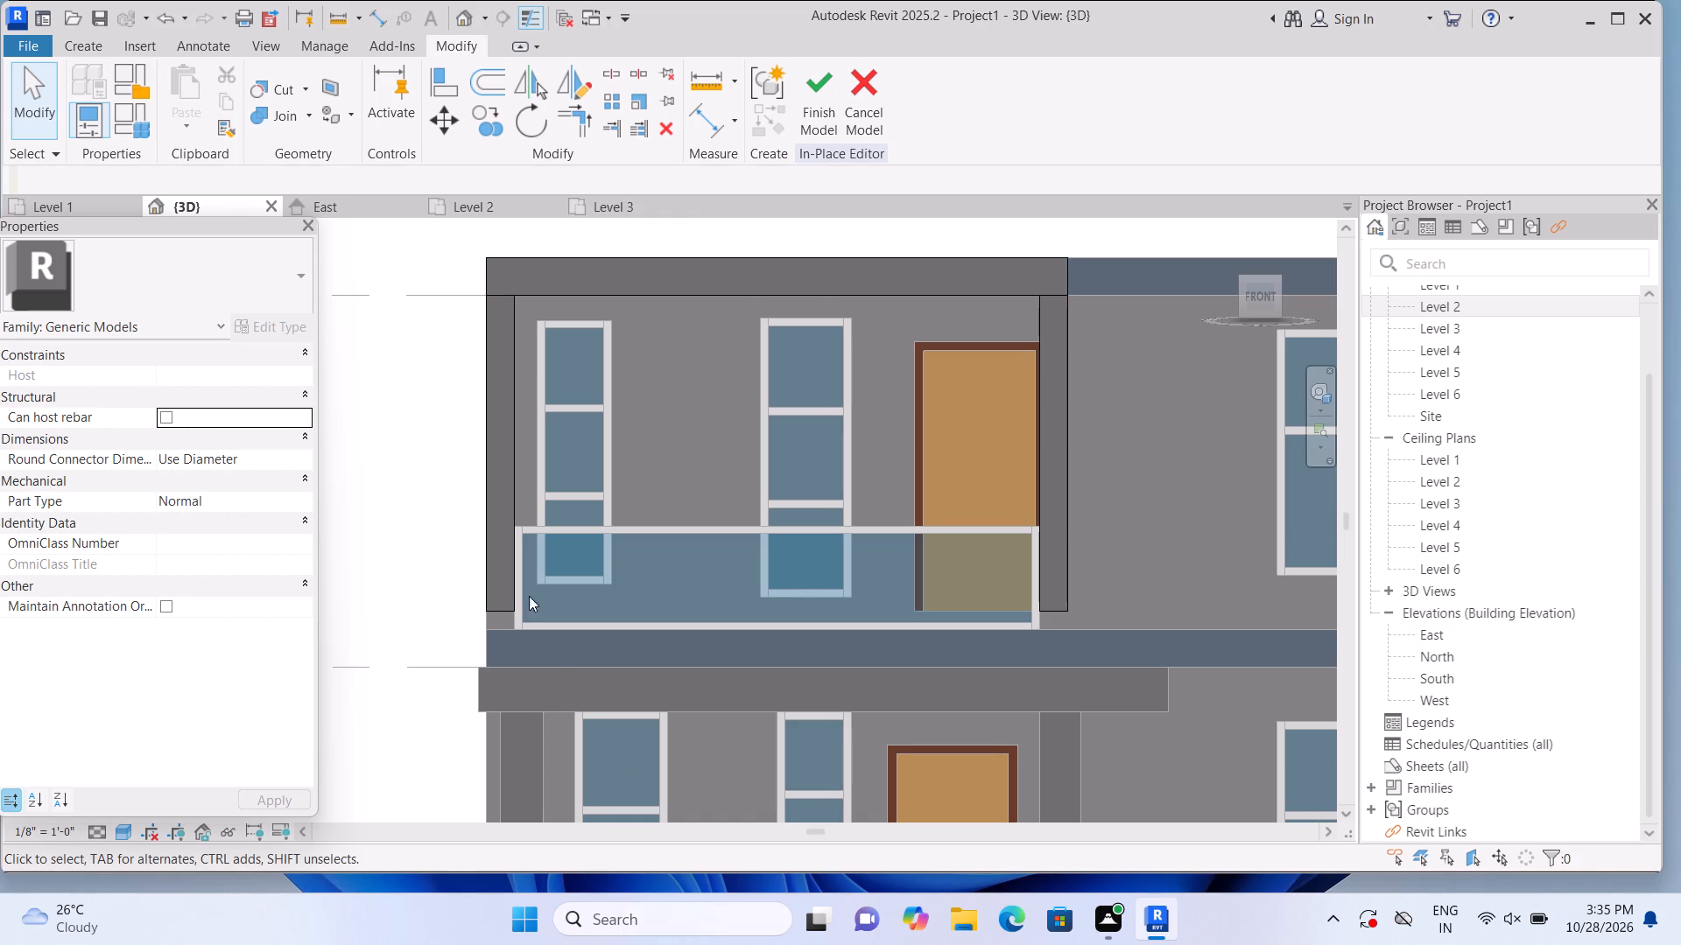
{"action": "left_click", "coordinate": [99, 45]}
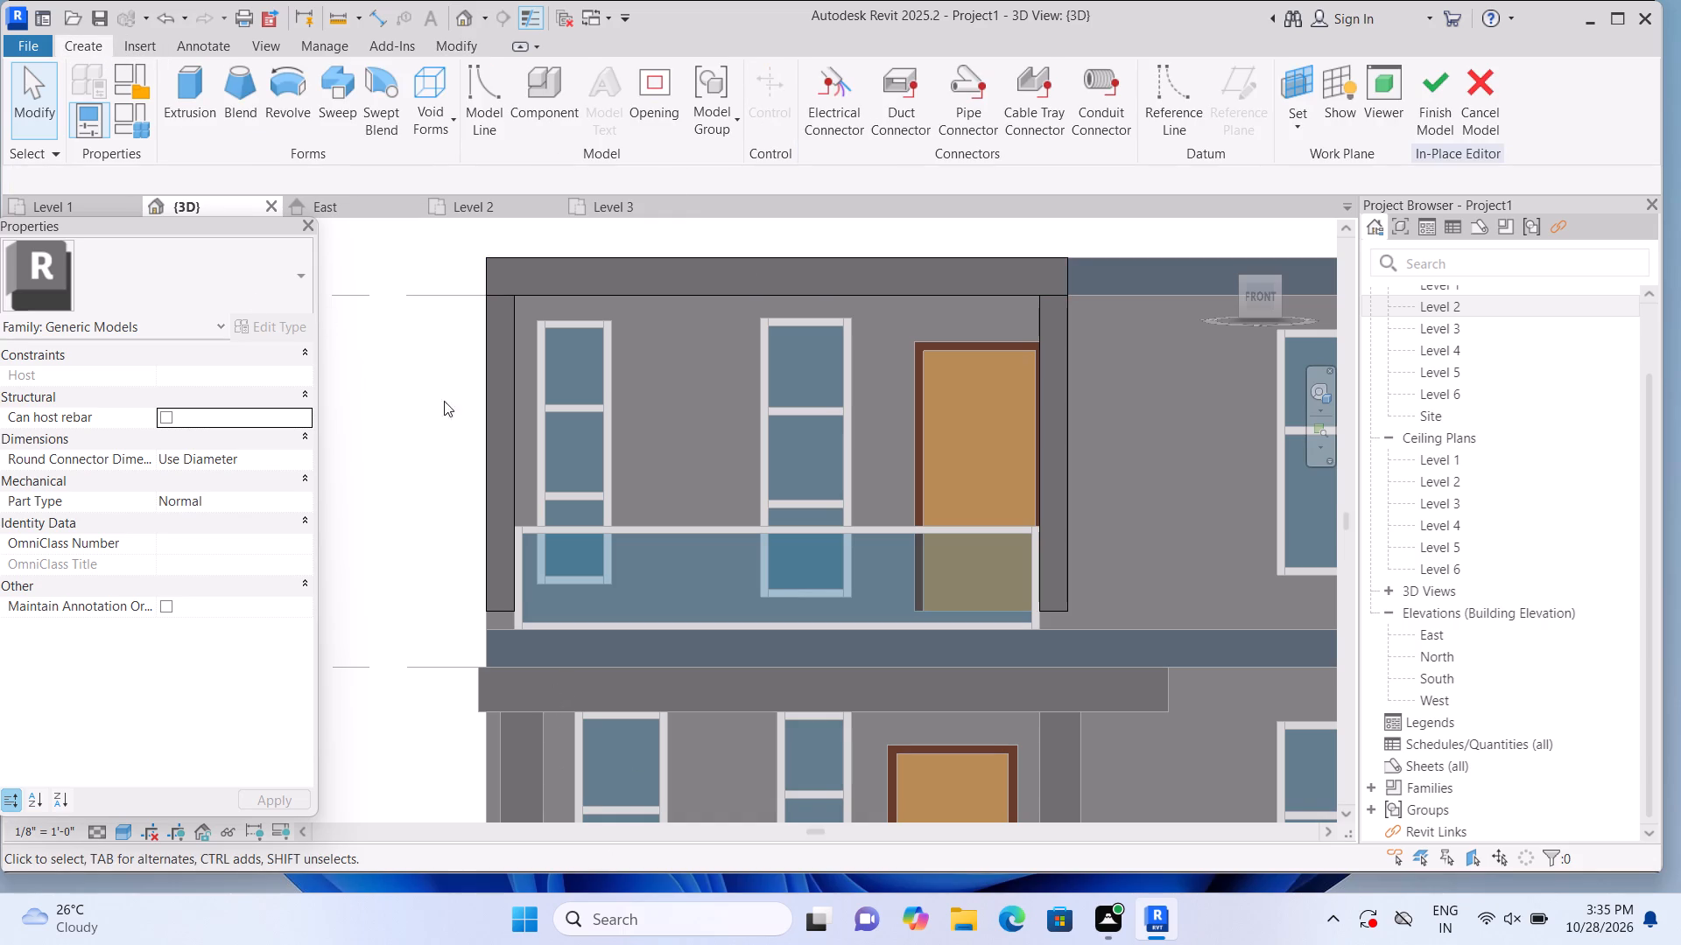
{"action": "left_click", "coordinate": [194, 99]}
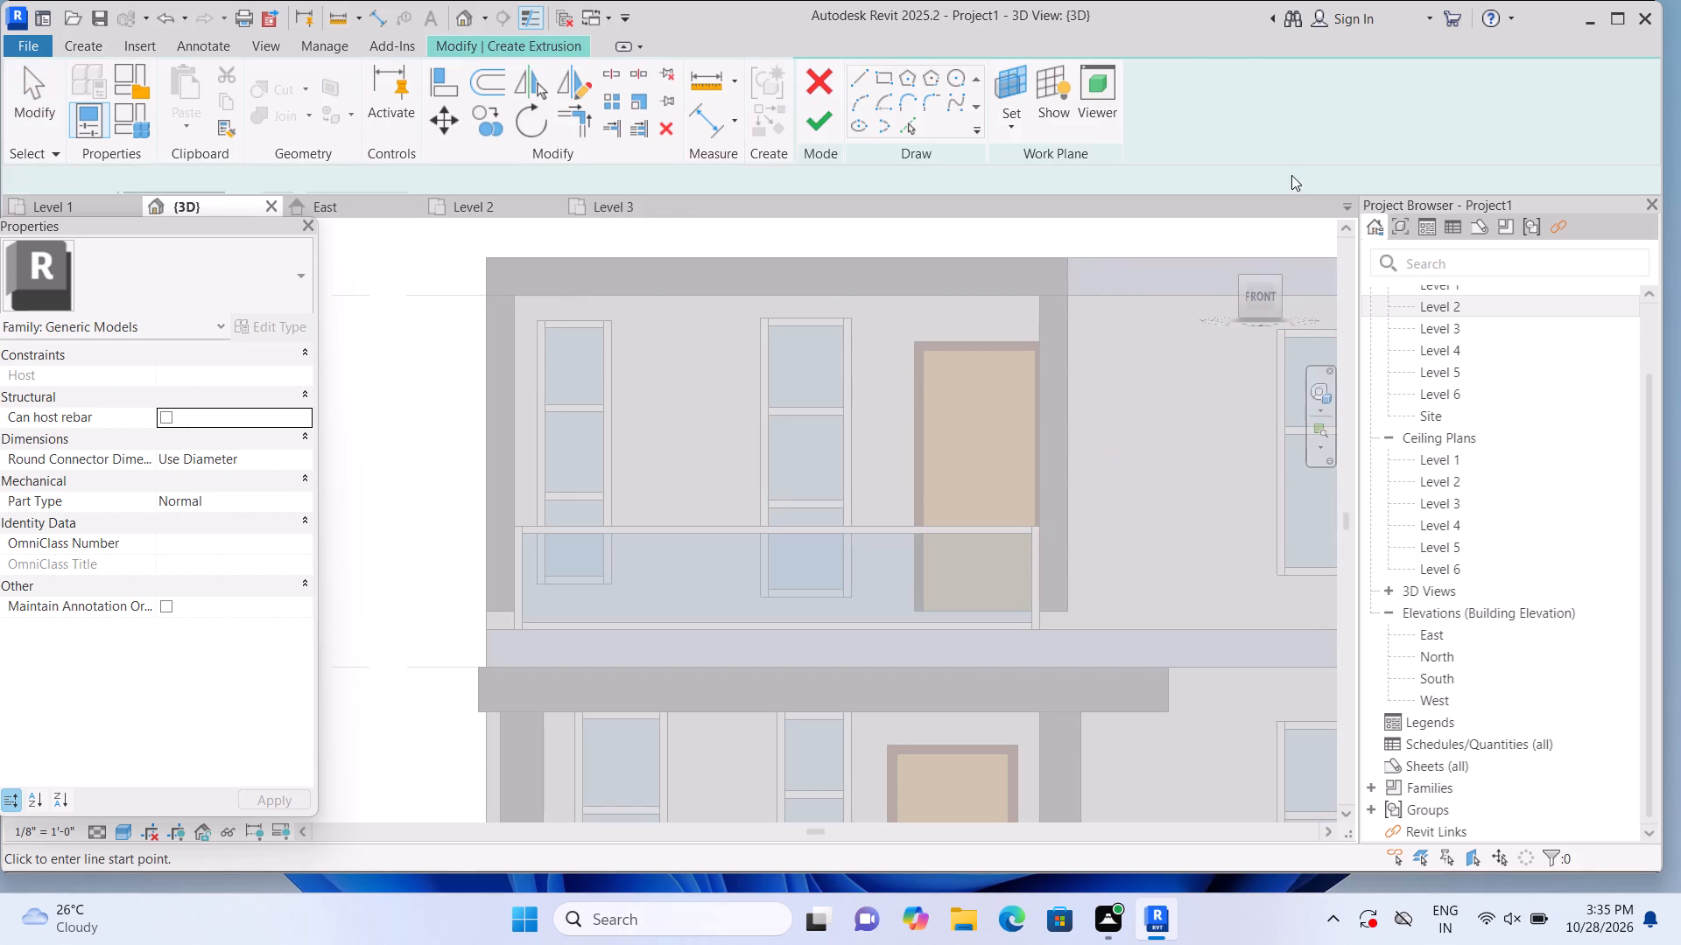
{"action": "left_click", "coordinate": [1131, 135]}
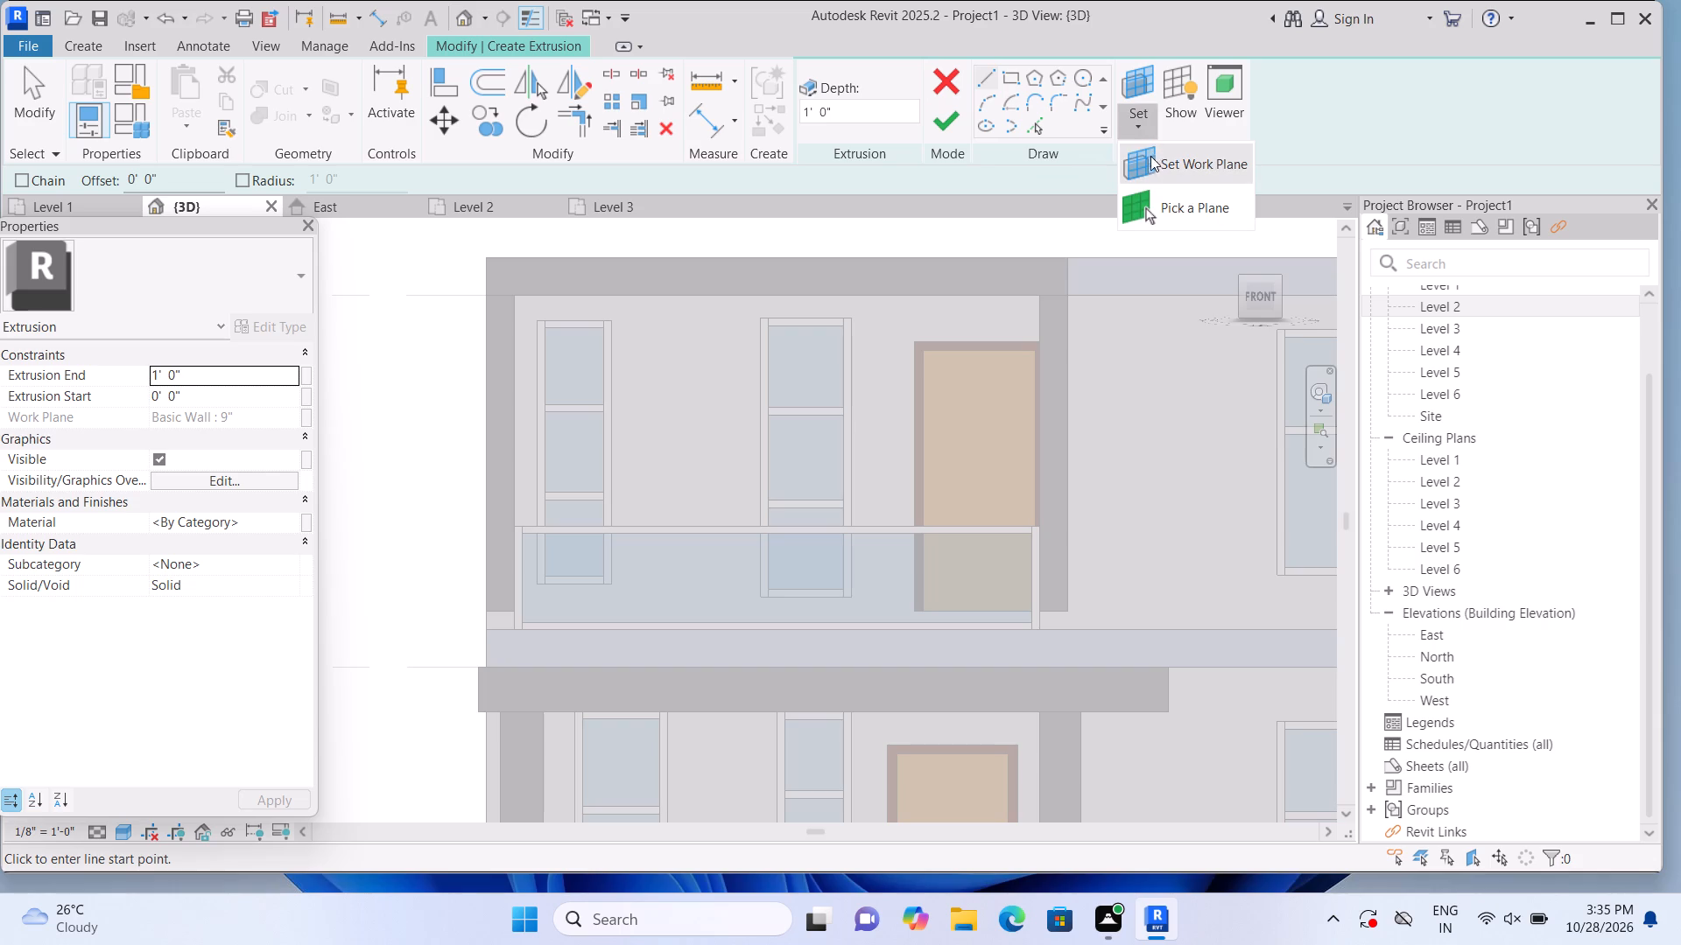
{"action": "left_click", "coordinate": [1164, 213]}
{"action": "scroll", "coordinate": [479, 640], "scroll_direction": "up", "scroll_amount": 1}
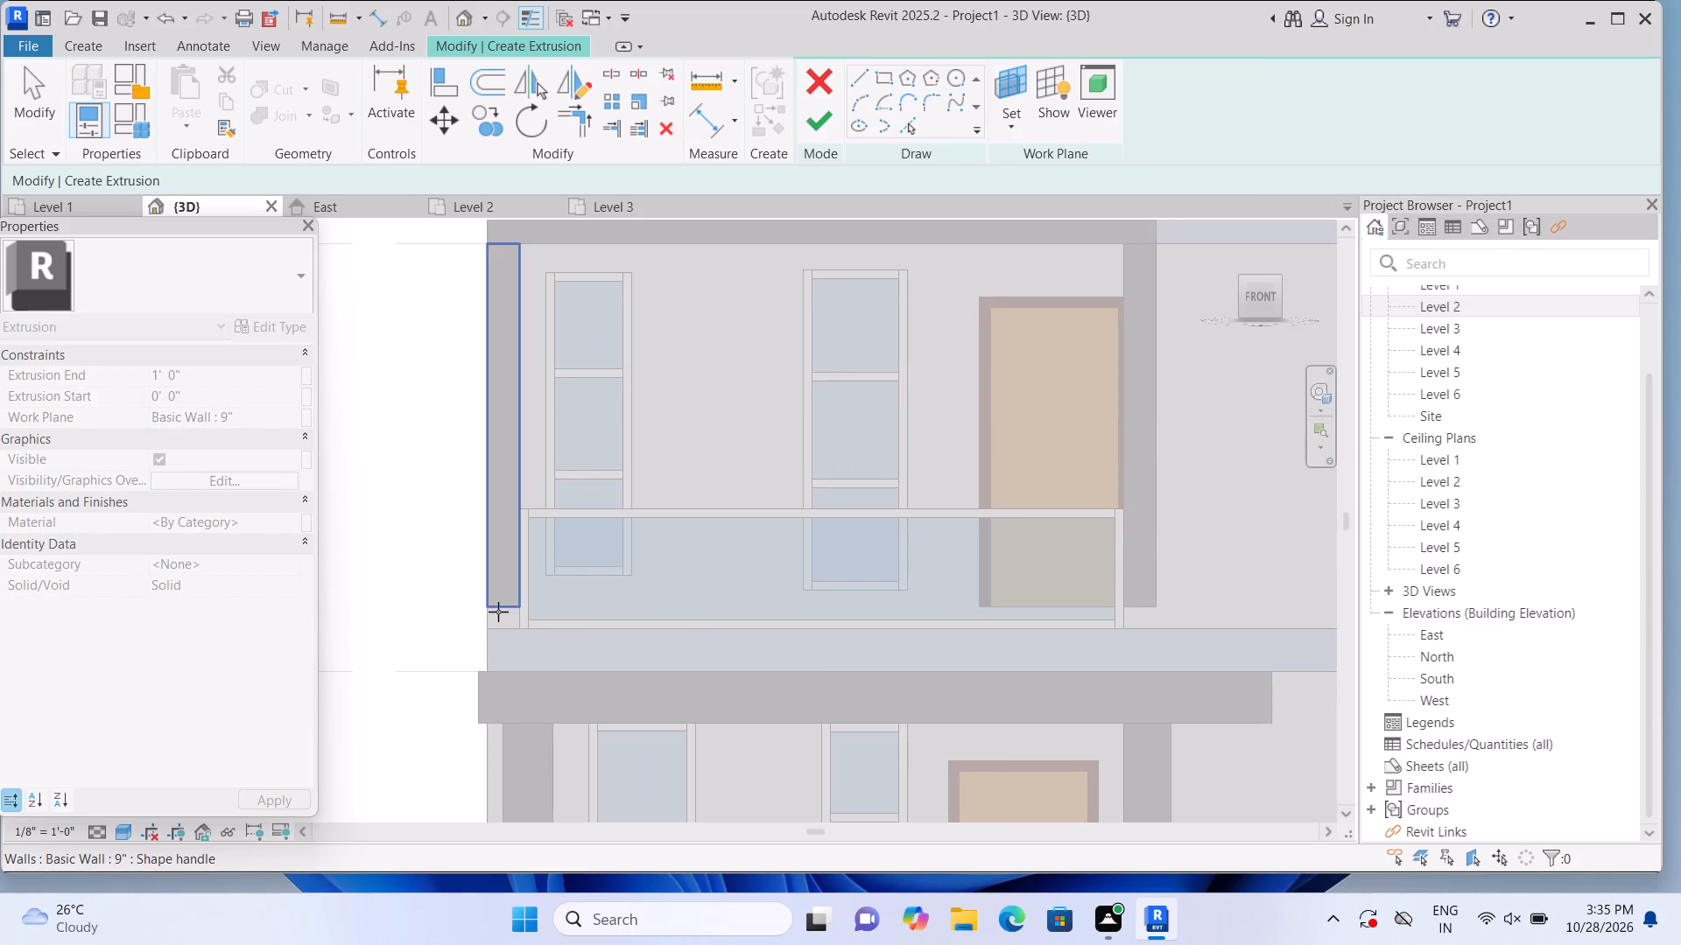
{"action": "left_click", "coordinate": [498, 612]}
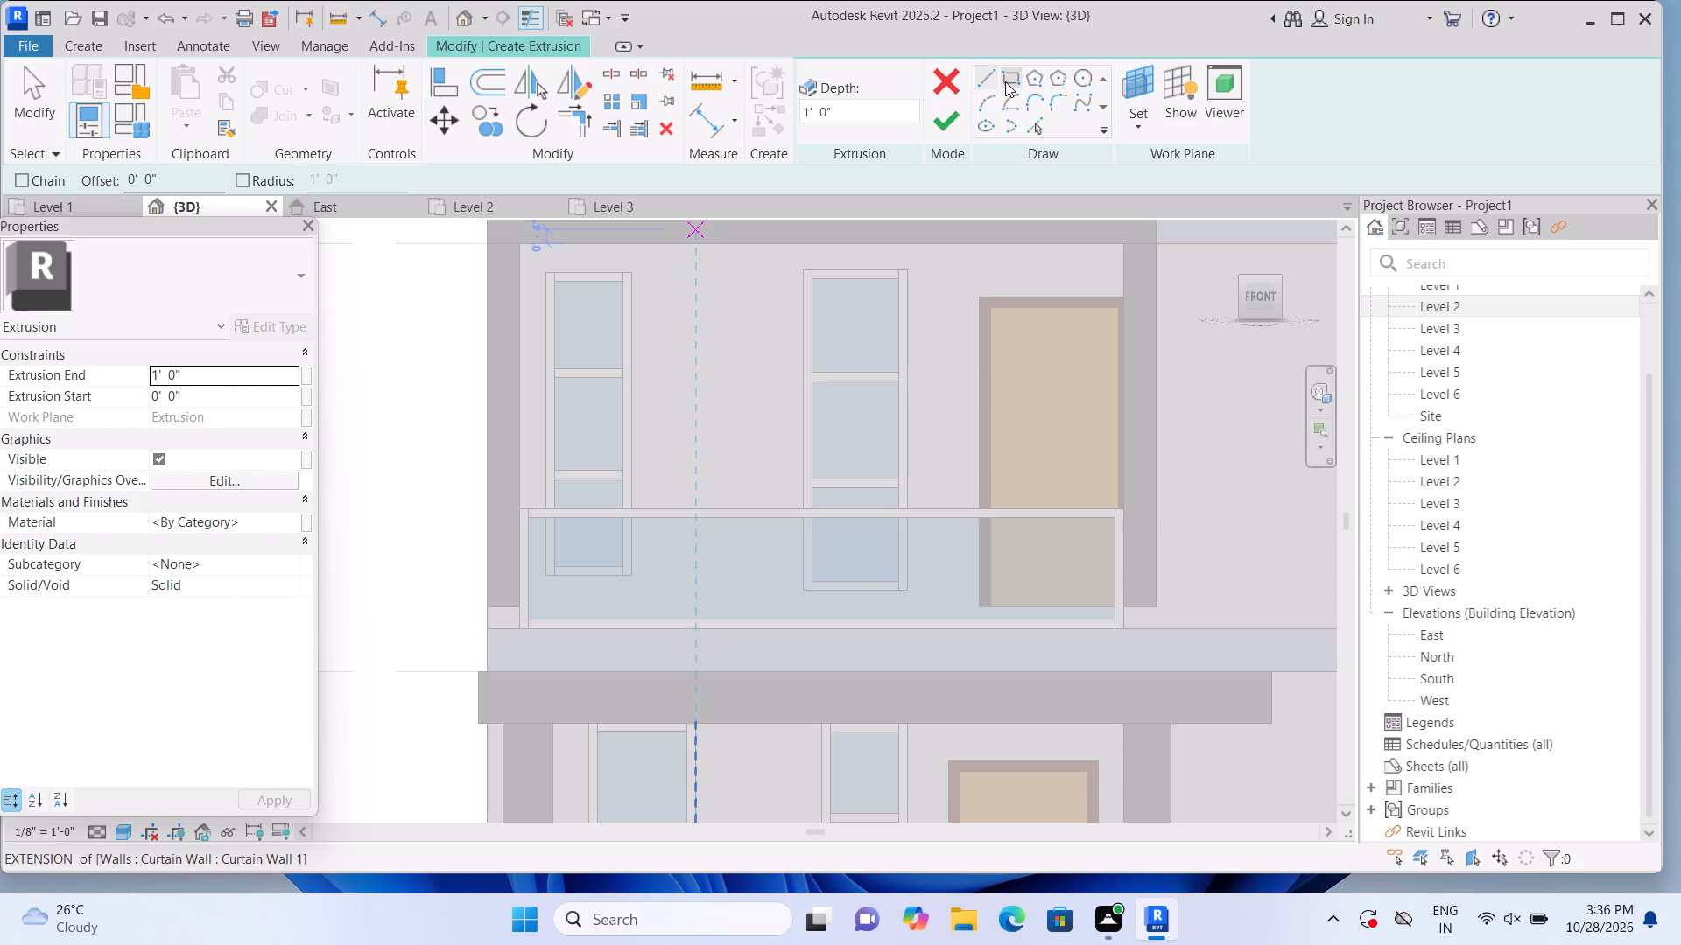
{"action": "left_click", "coordinate": [1005, 81]}
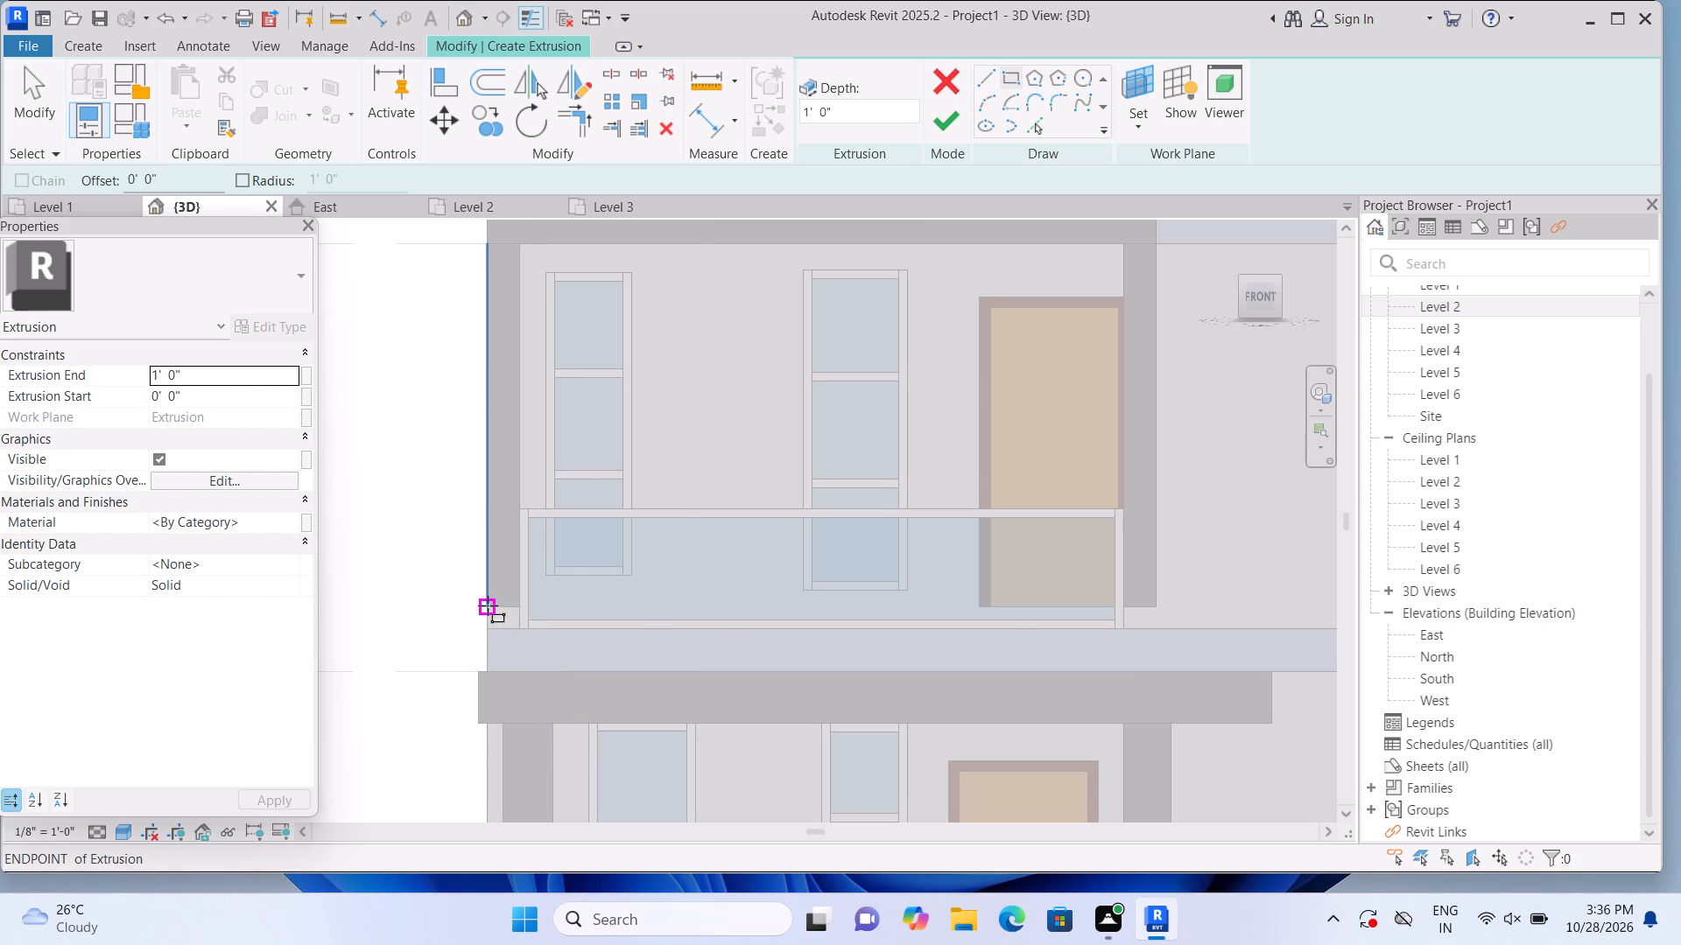
{"action": "left_click", "coordinate": [488, 605]}
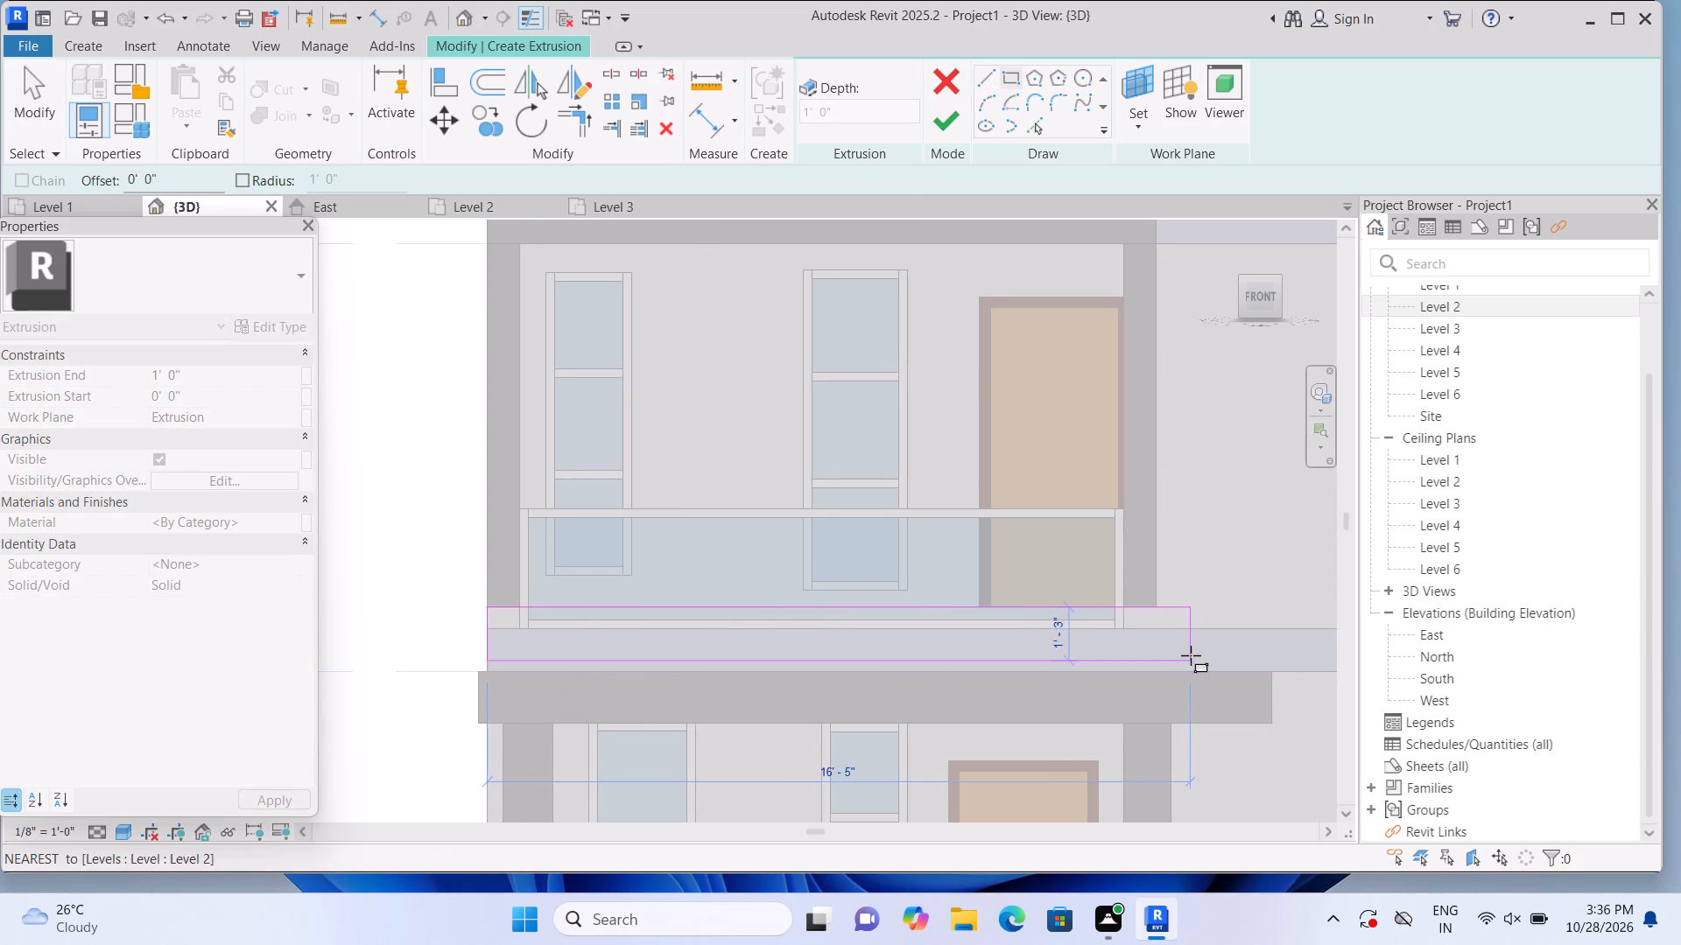
{"action": "left_click", "coordinate": [1157, 630]}
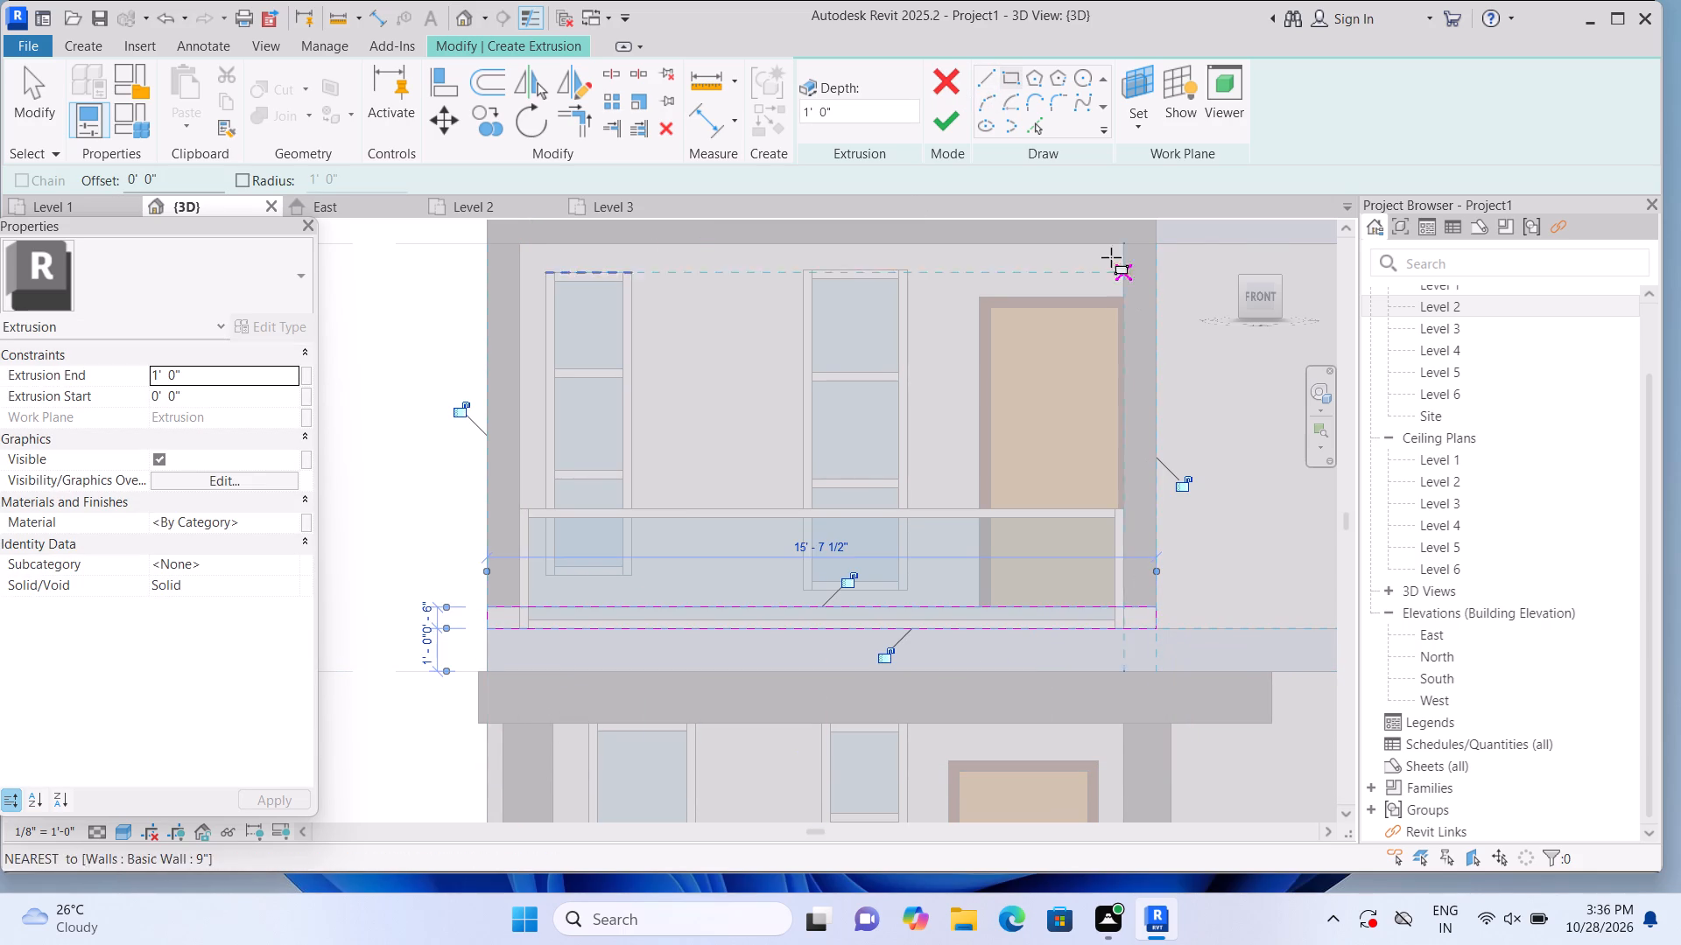
{"action": "left_click", "coordinate": [941, 116]}
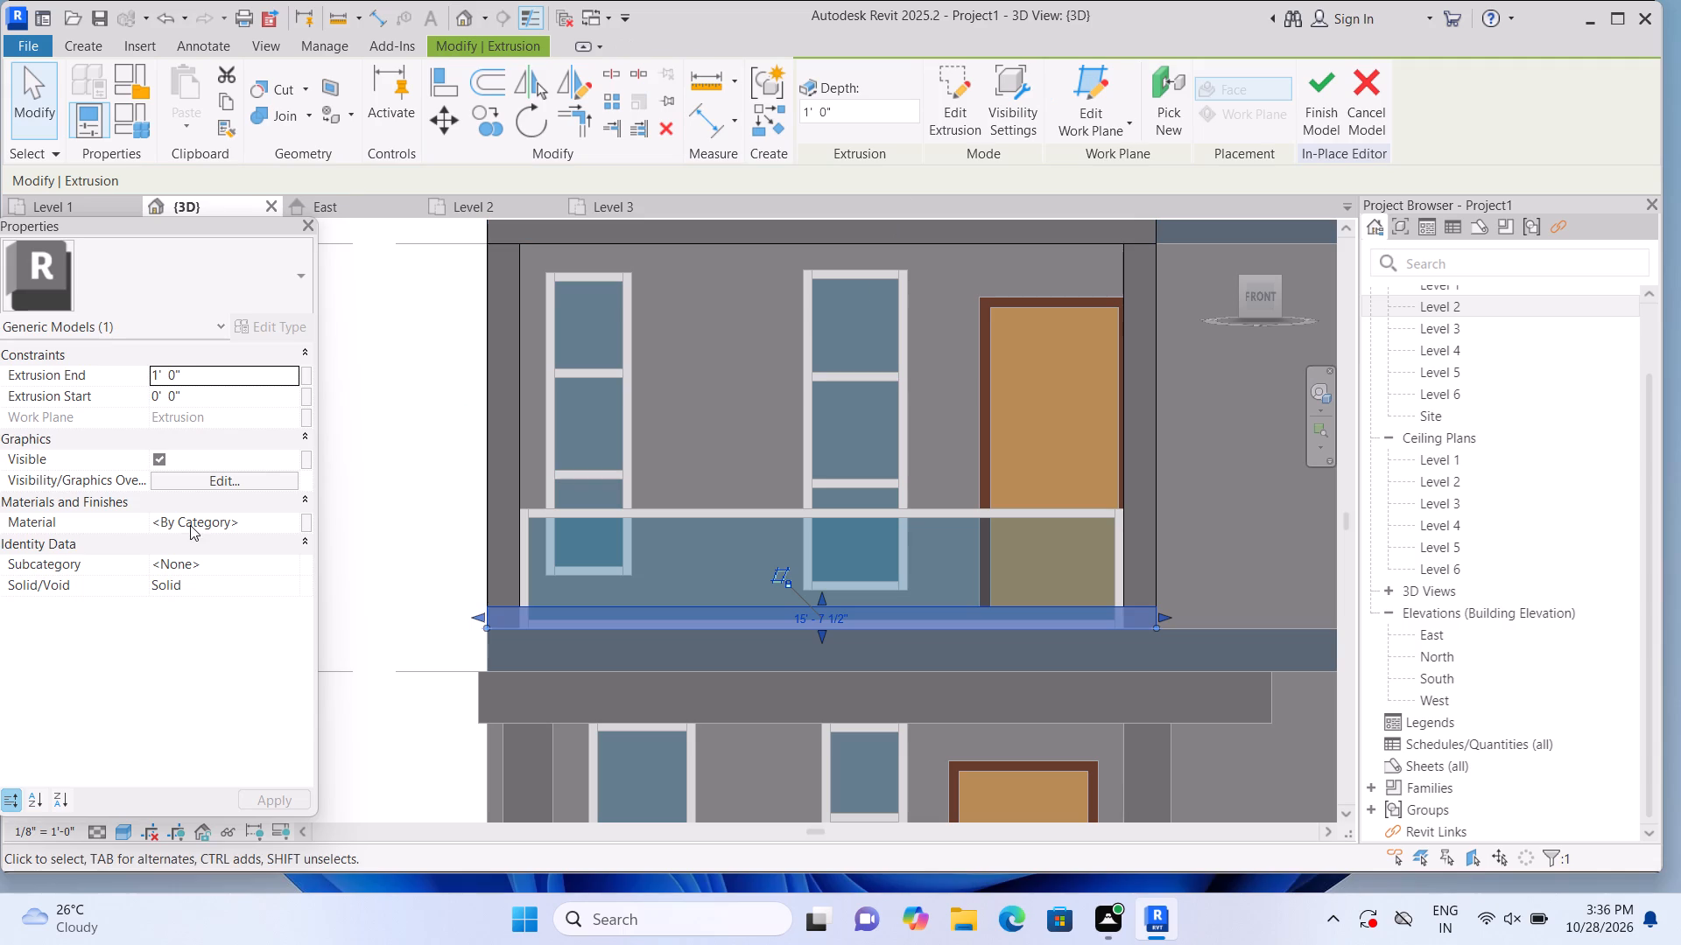
{"action": "left_click", "coordinate": [325, 486]}
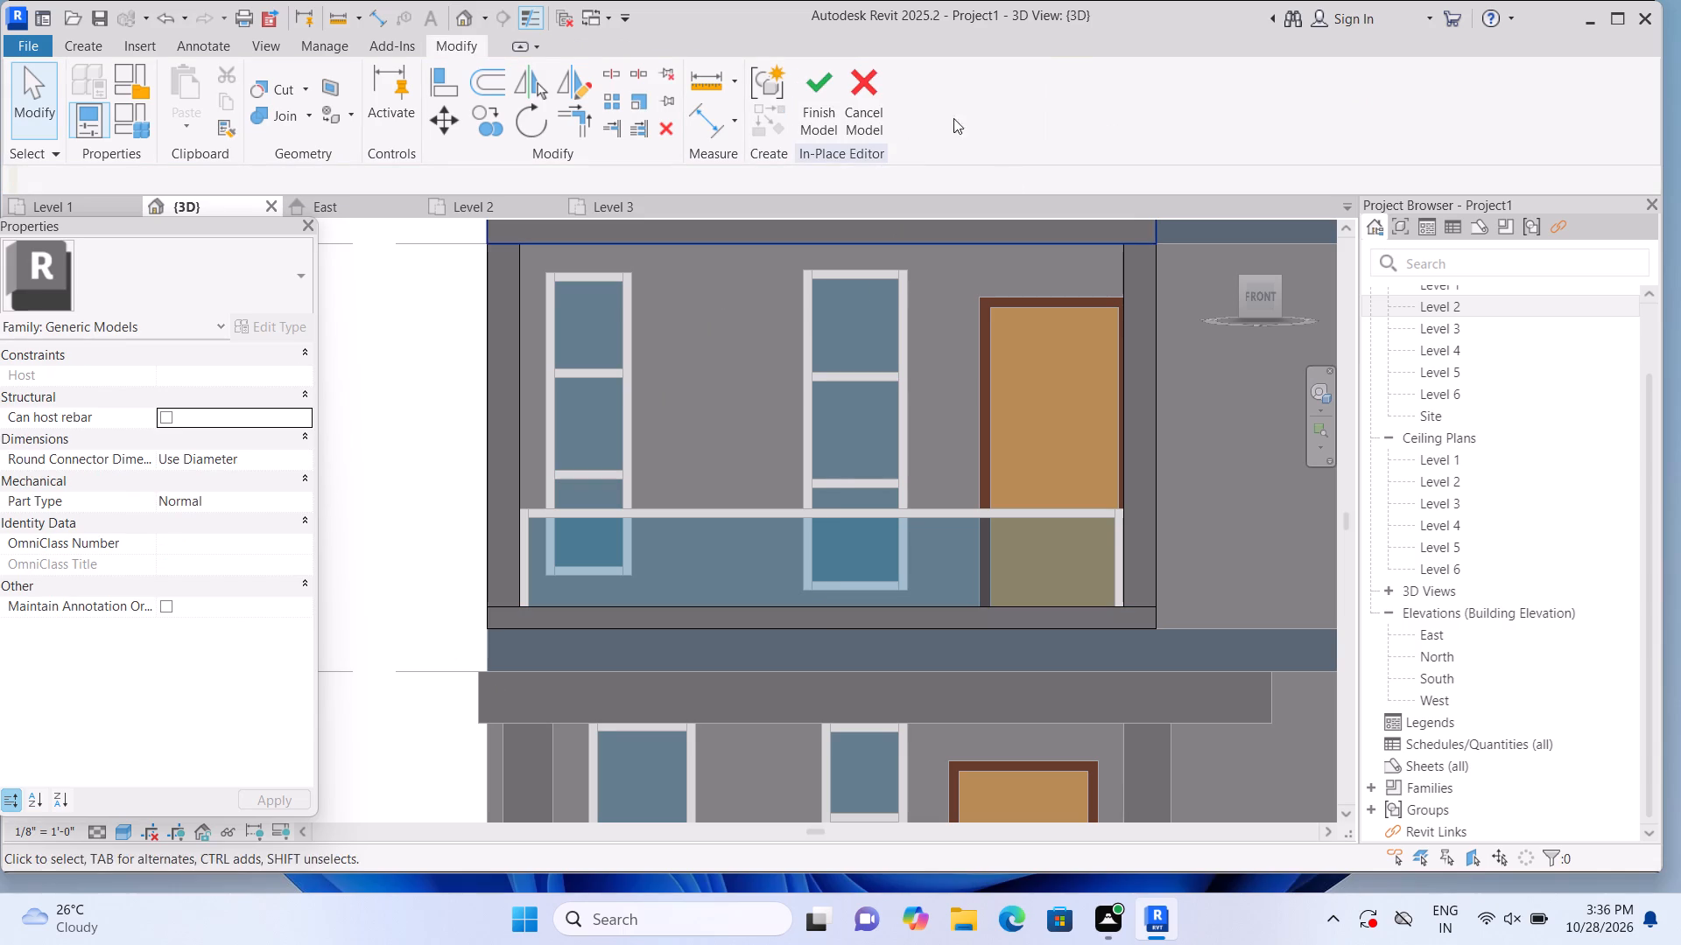
Extend the bottom horizontal strip back to the wall under the balcony railing, with its extrusion start at -1' 0".
{"action": "left_click", "coordinate": [1220, 233]}
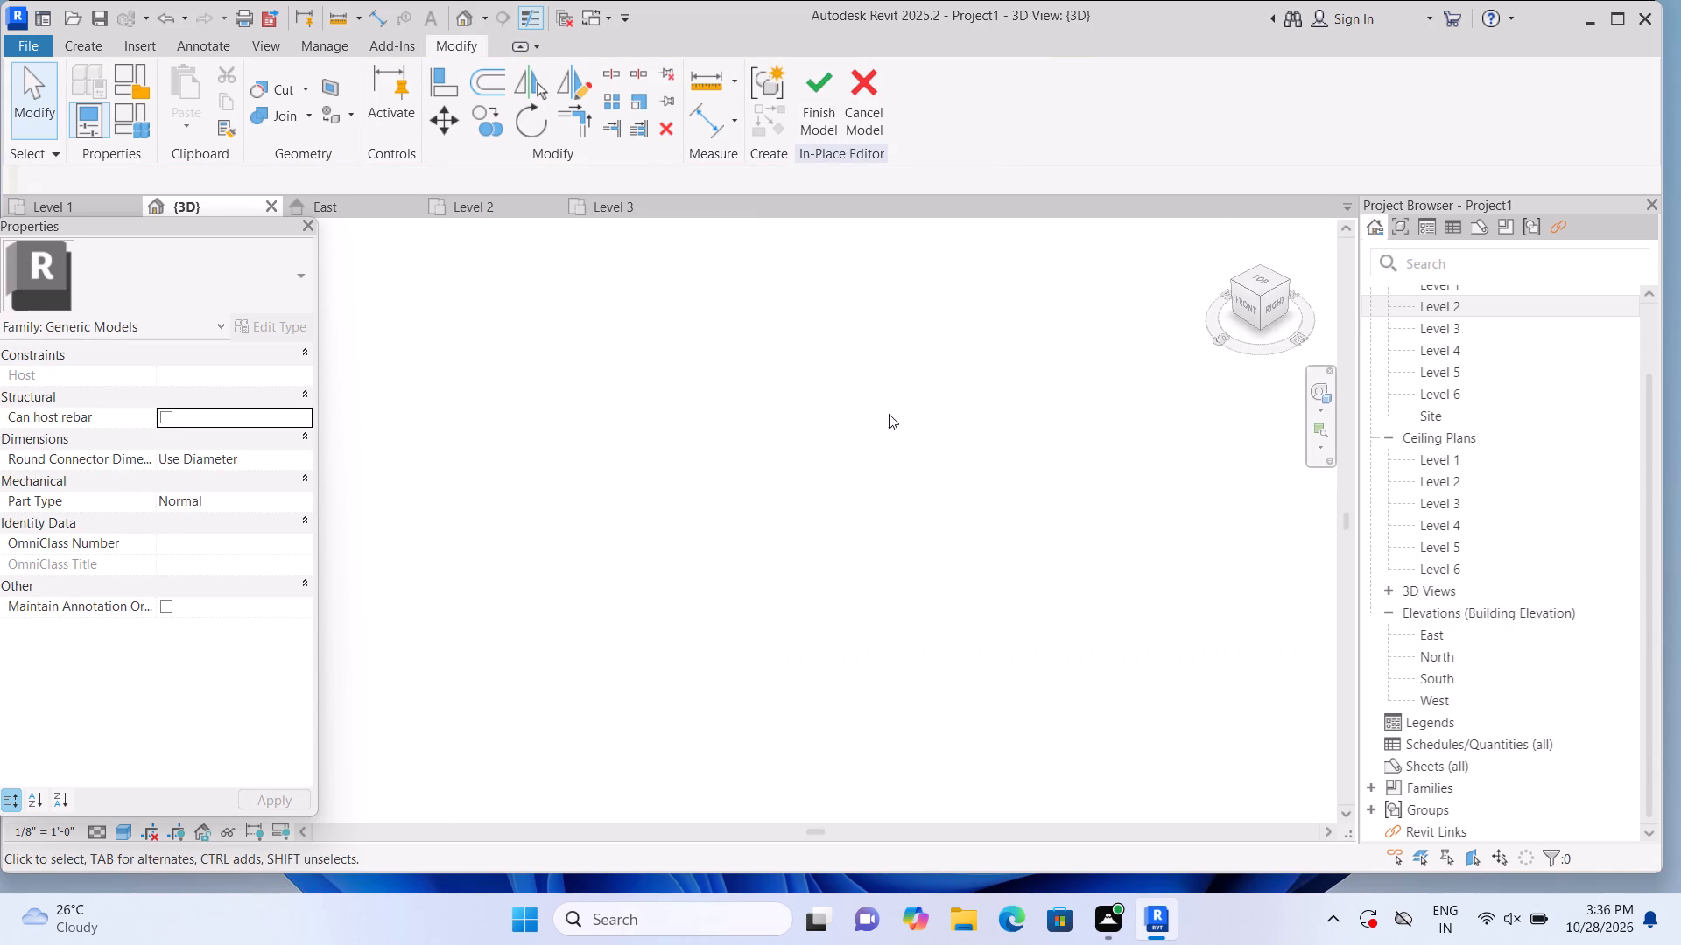
{"action": "scroll", "coordinate": [393, 590], "scroll_direction": "up", "scroll_amount": 9}
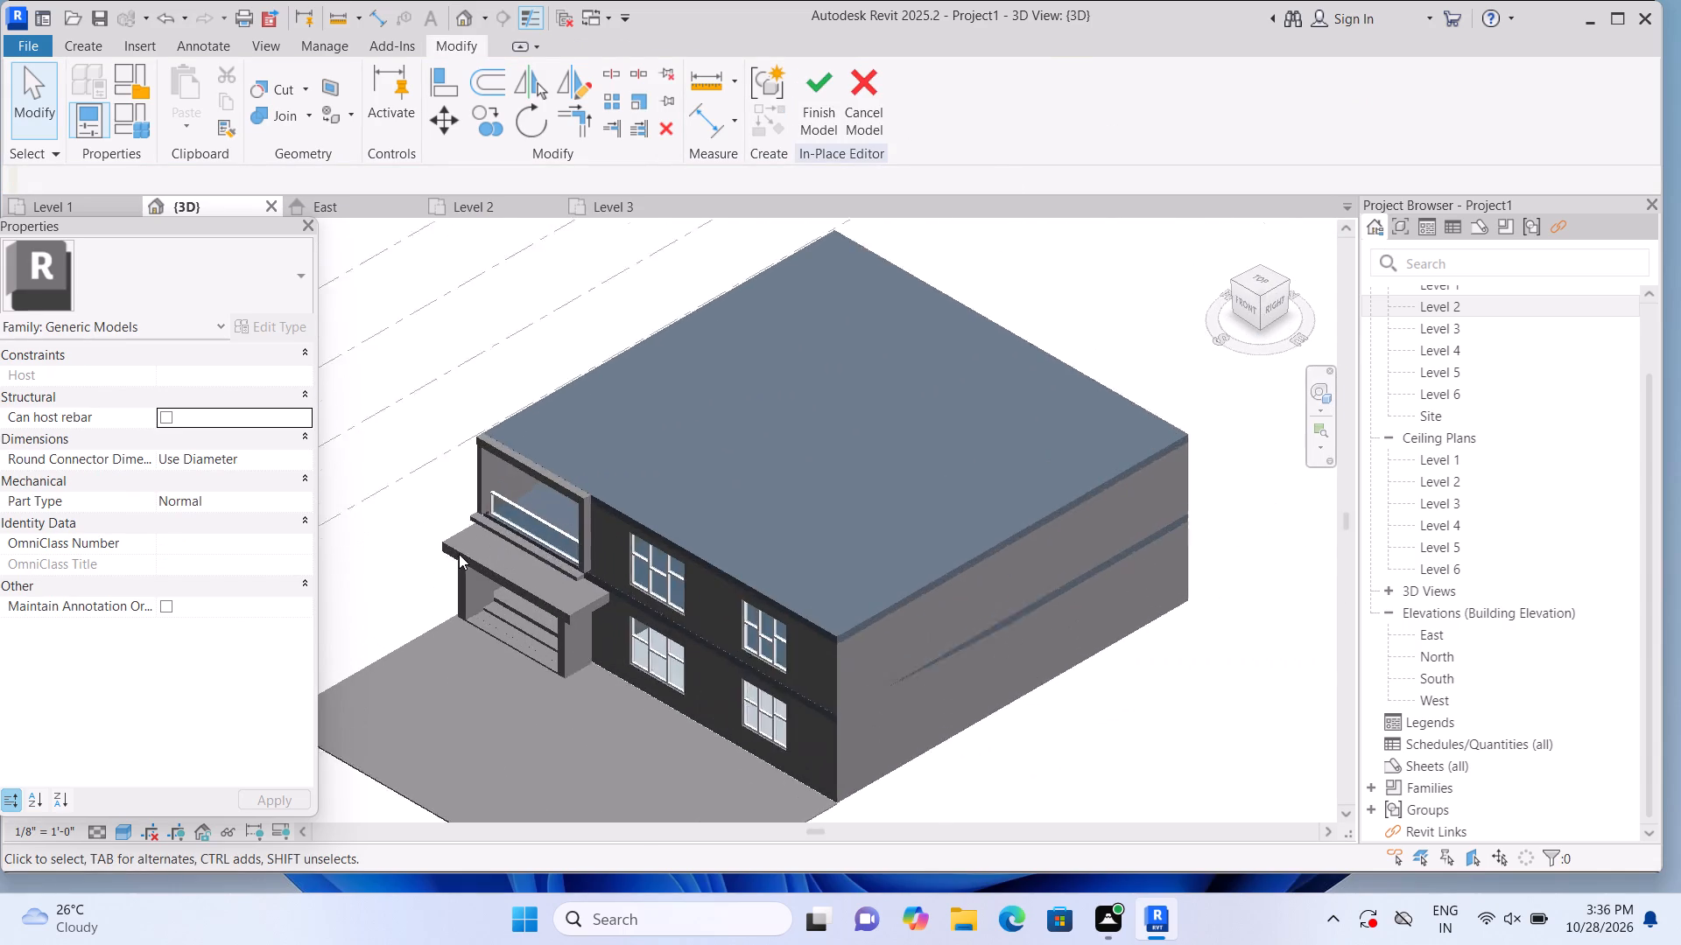
{"action": "scroll", "coordinate": [459, 554], "scroll_direction": "up", "scroll_amount": 6}
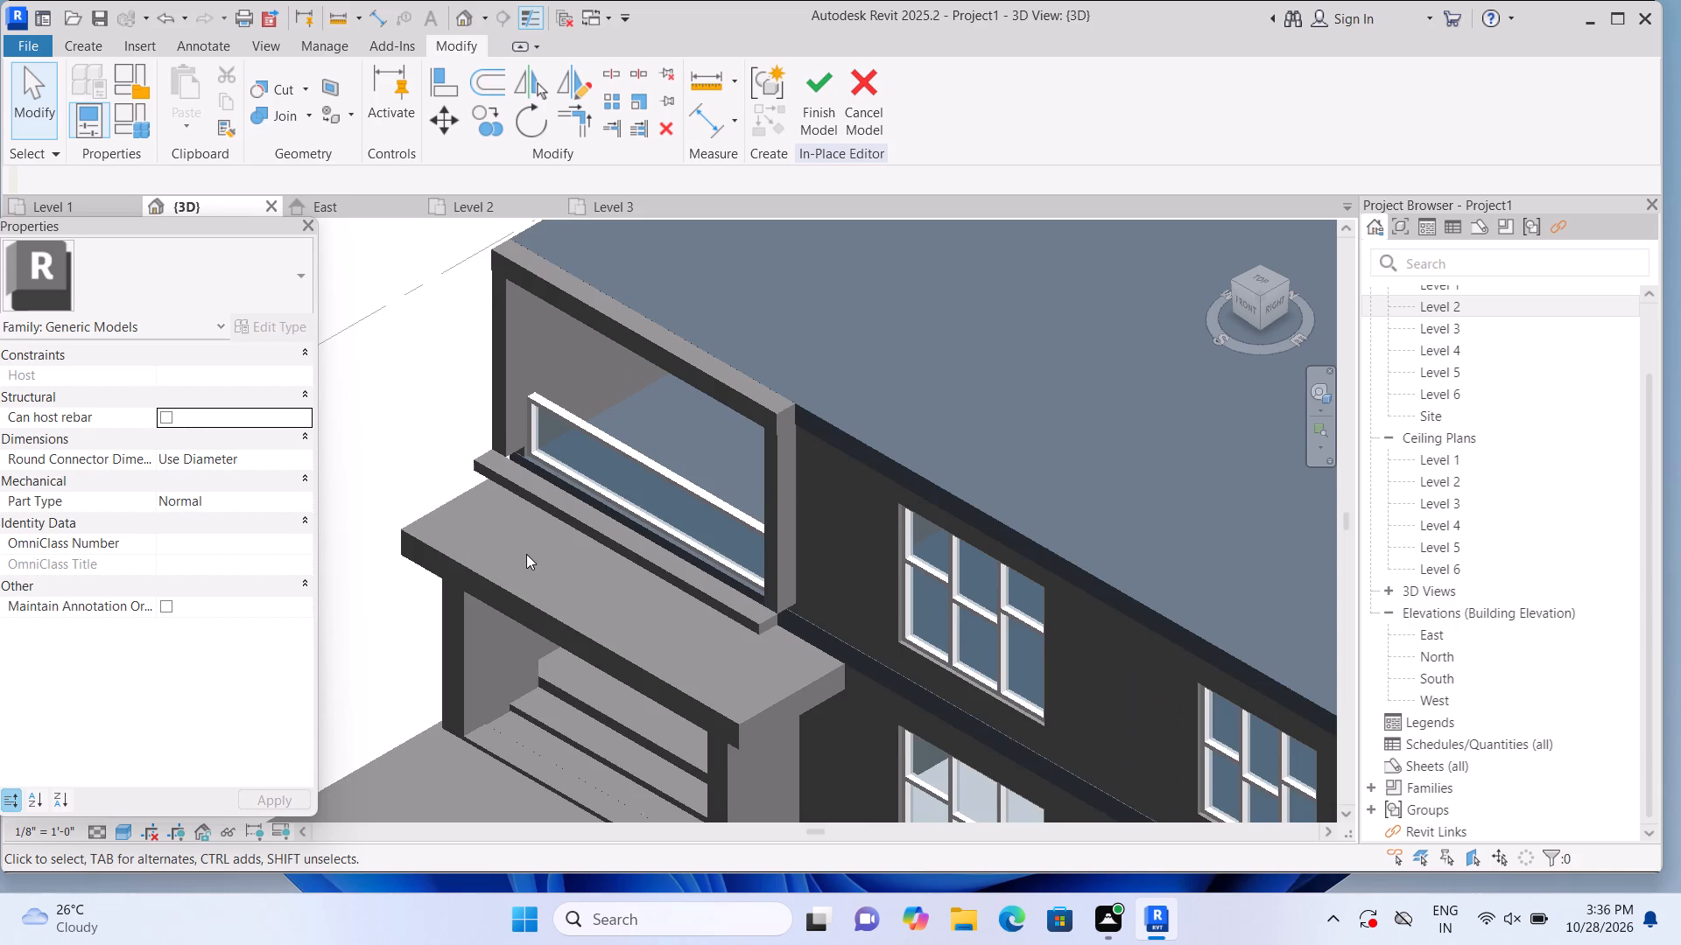
{"action": "scroll", "coordinate": [567, 561], "scroll_direction": "up", "scroll_amount": 2}
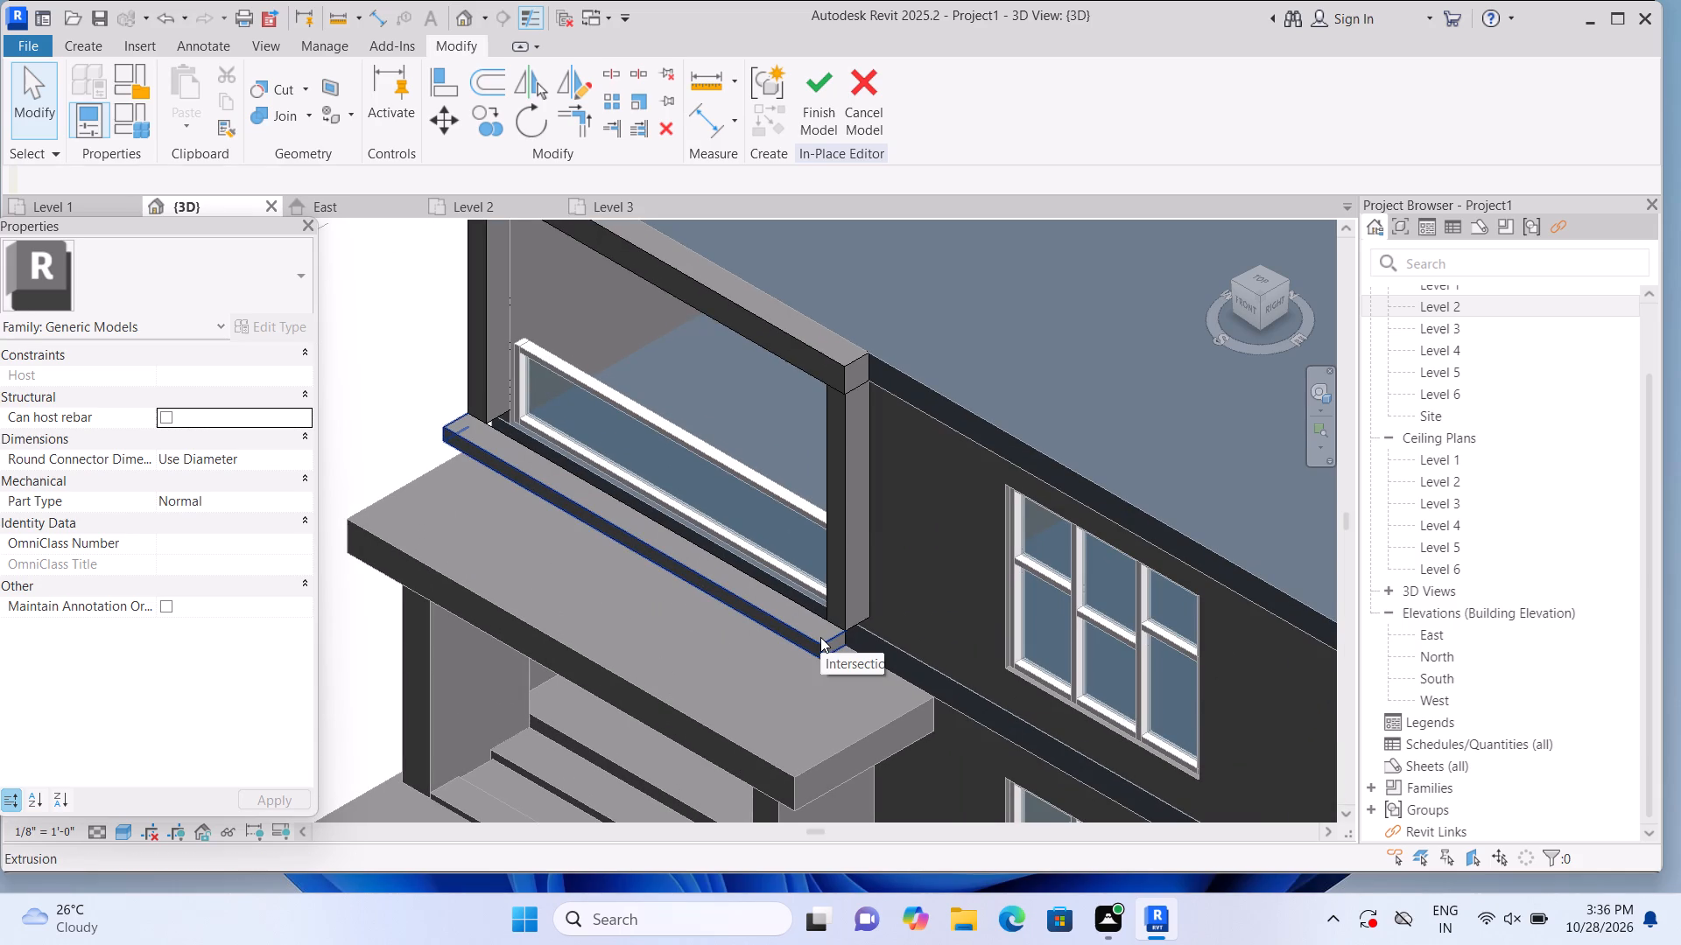
{"action": "left_click", "coordinate": [820, 637]}
{"action": "scroll", "coordinate": [820, 637], "scroll_direction": "up", "scroll_amount": 1}
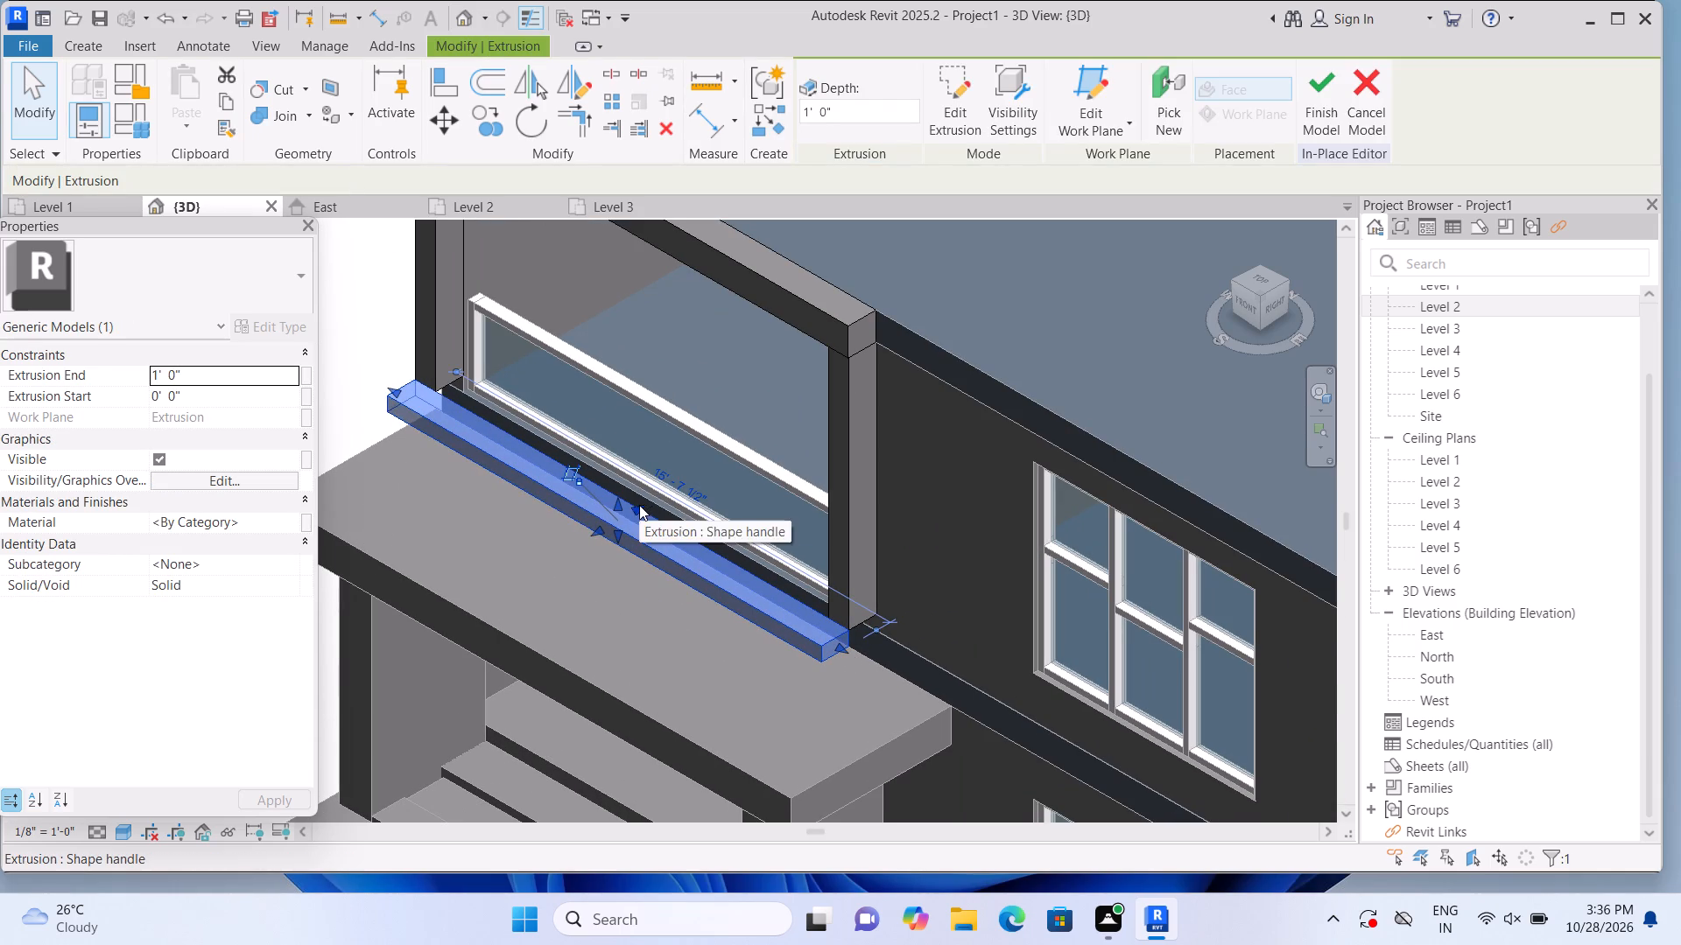
{"action": "left_click_drag", "start_coordinate": [634, 508], "coordinate": [650, 493]}
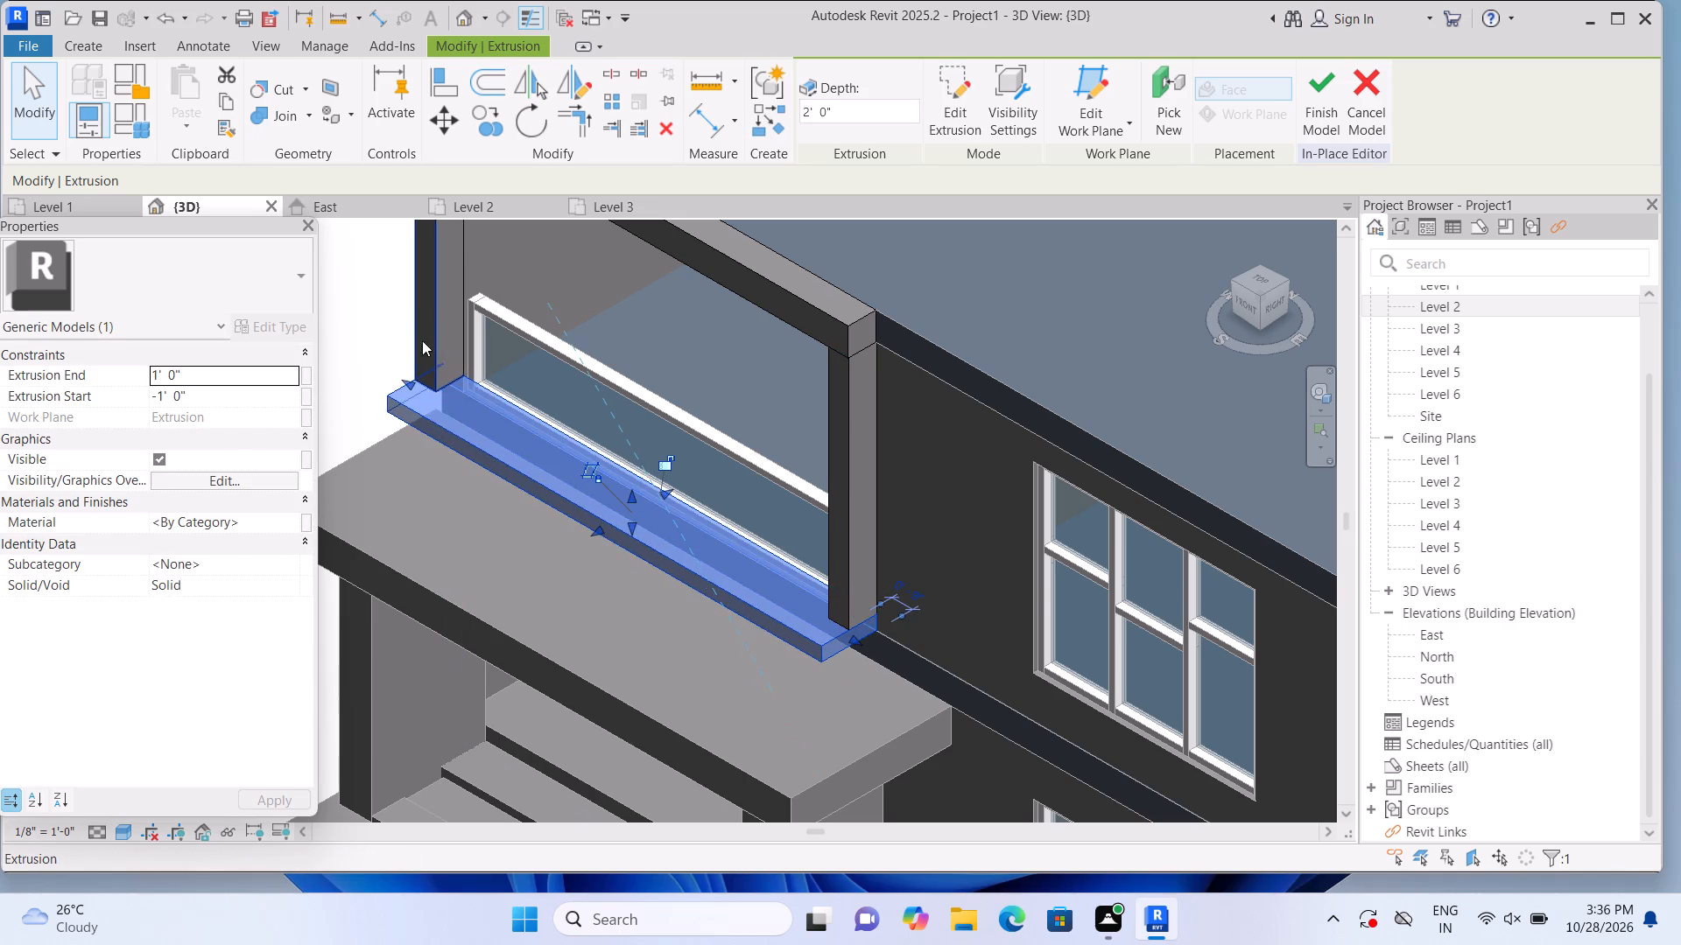
{"action": "left_click", "coordinate": [383, 320]}
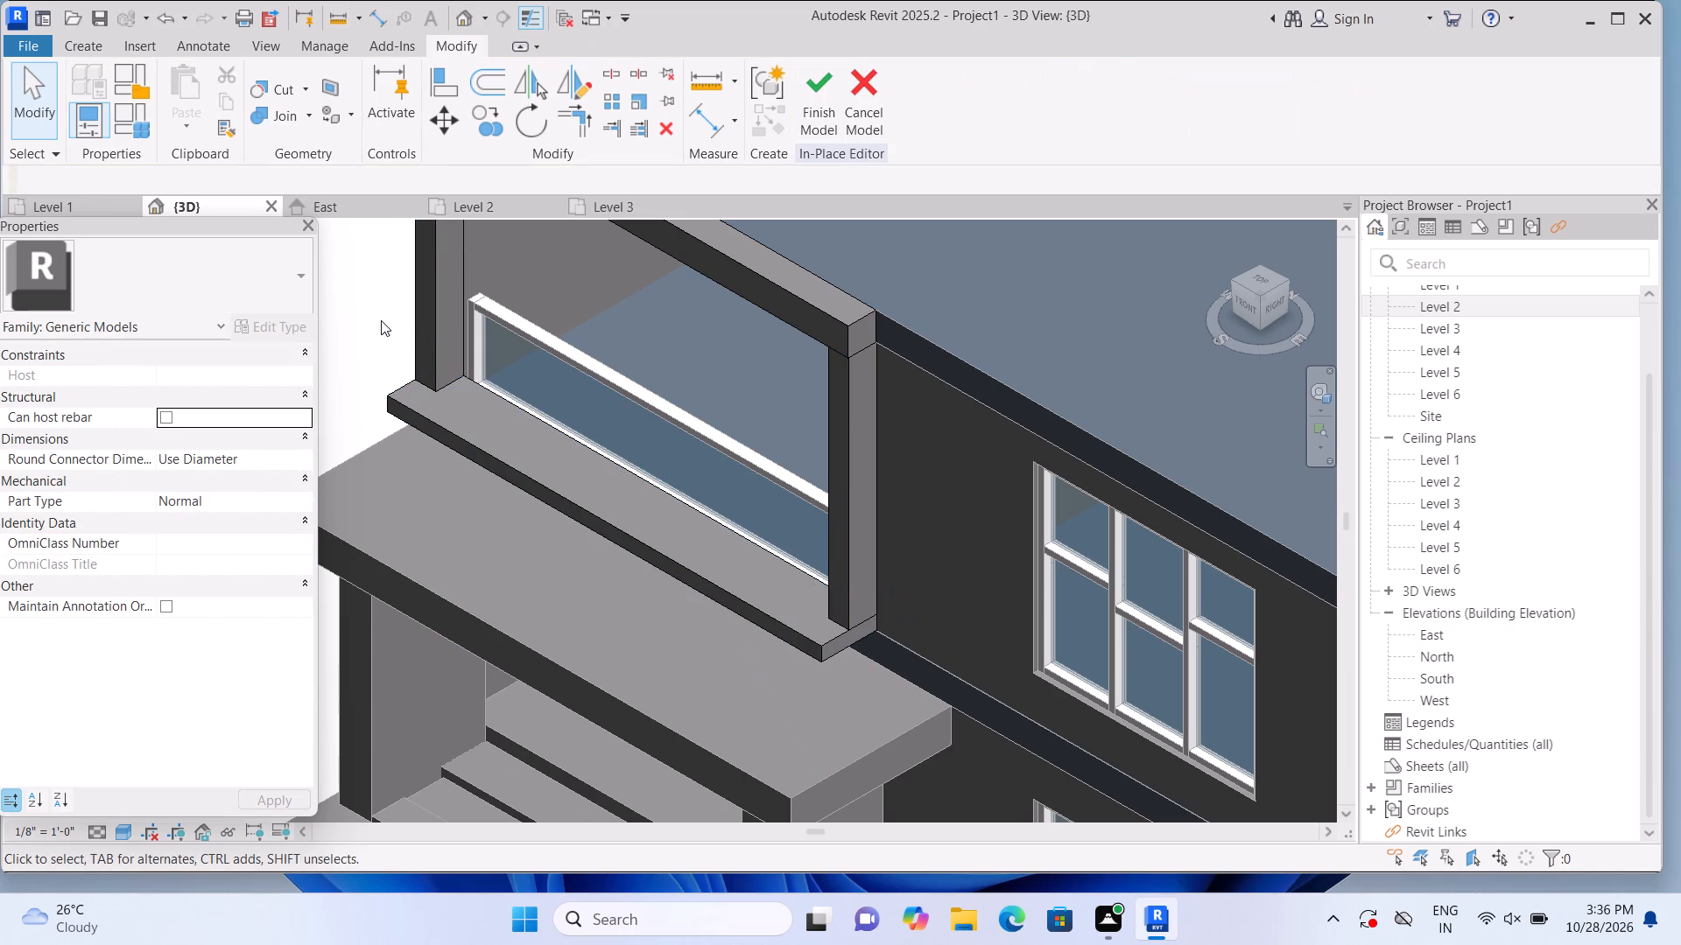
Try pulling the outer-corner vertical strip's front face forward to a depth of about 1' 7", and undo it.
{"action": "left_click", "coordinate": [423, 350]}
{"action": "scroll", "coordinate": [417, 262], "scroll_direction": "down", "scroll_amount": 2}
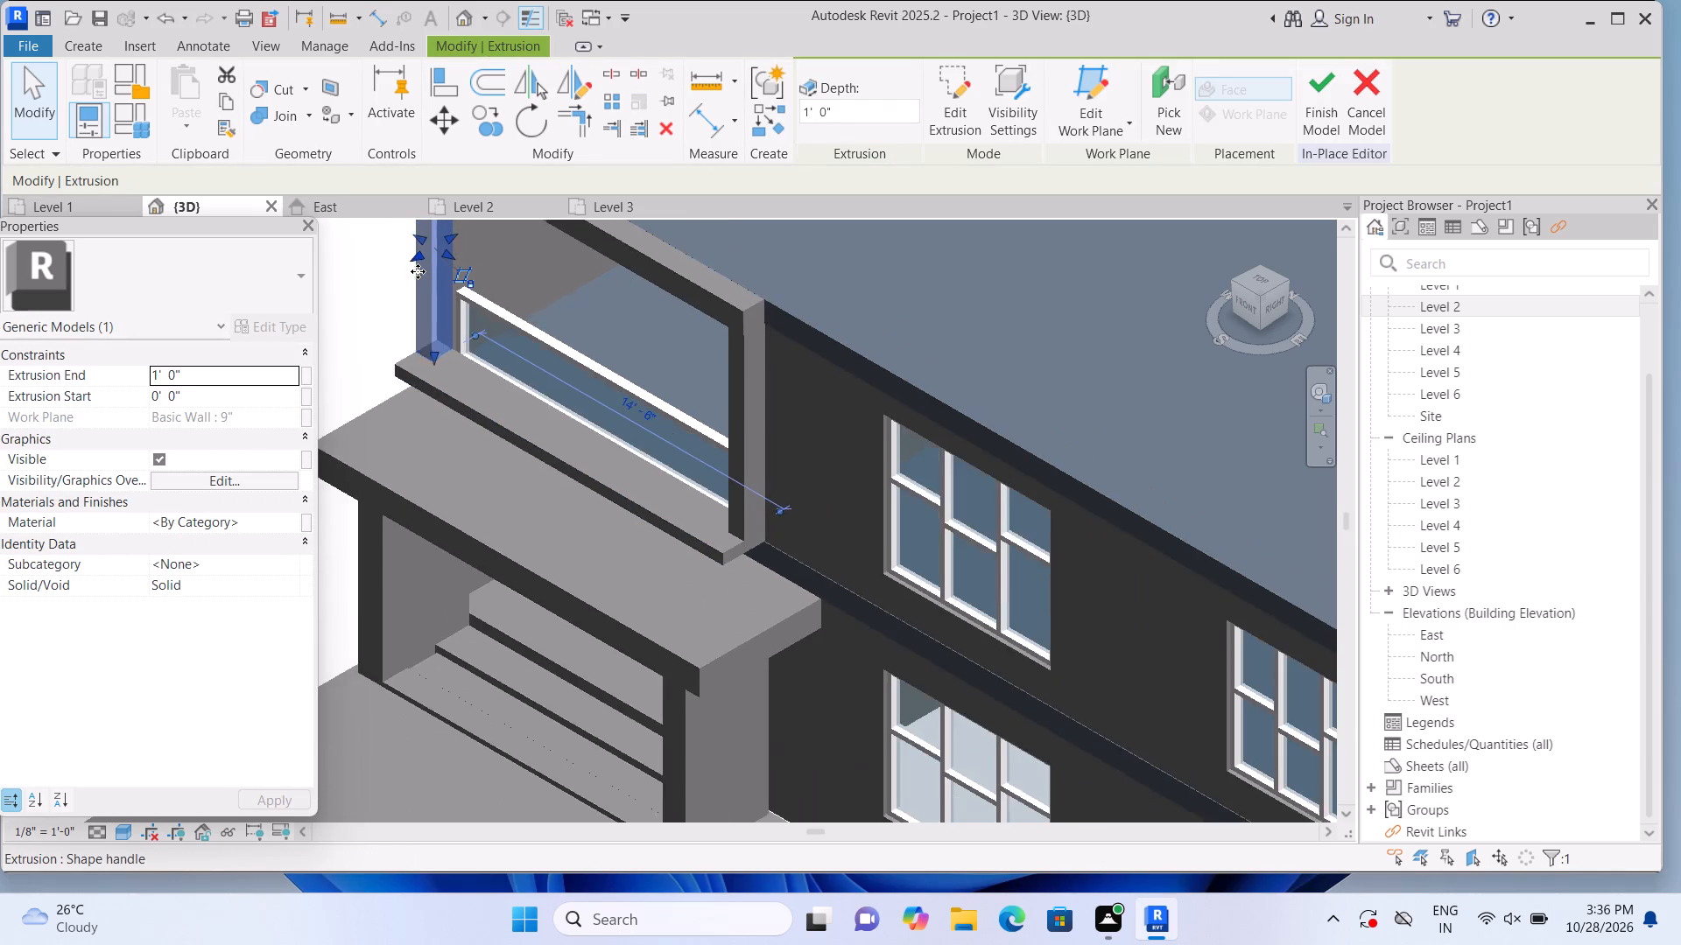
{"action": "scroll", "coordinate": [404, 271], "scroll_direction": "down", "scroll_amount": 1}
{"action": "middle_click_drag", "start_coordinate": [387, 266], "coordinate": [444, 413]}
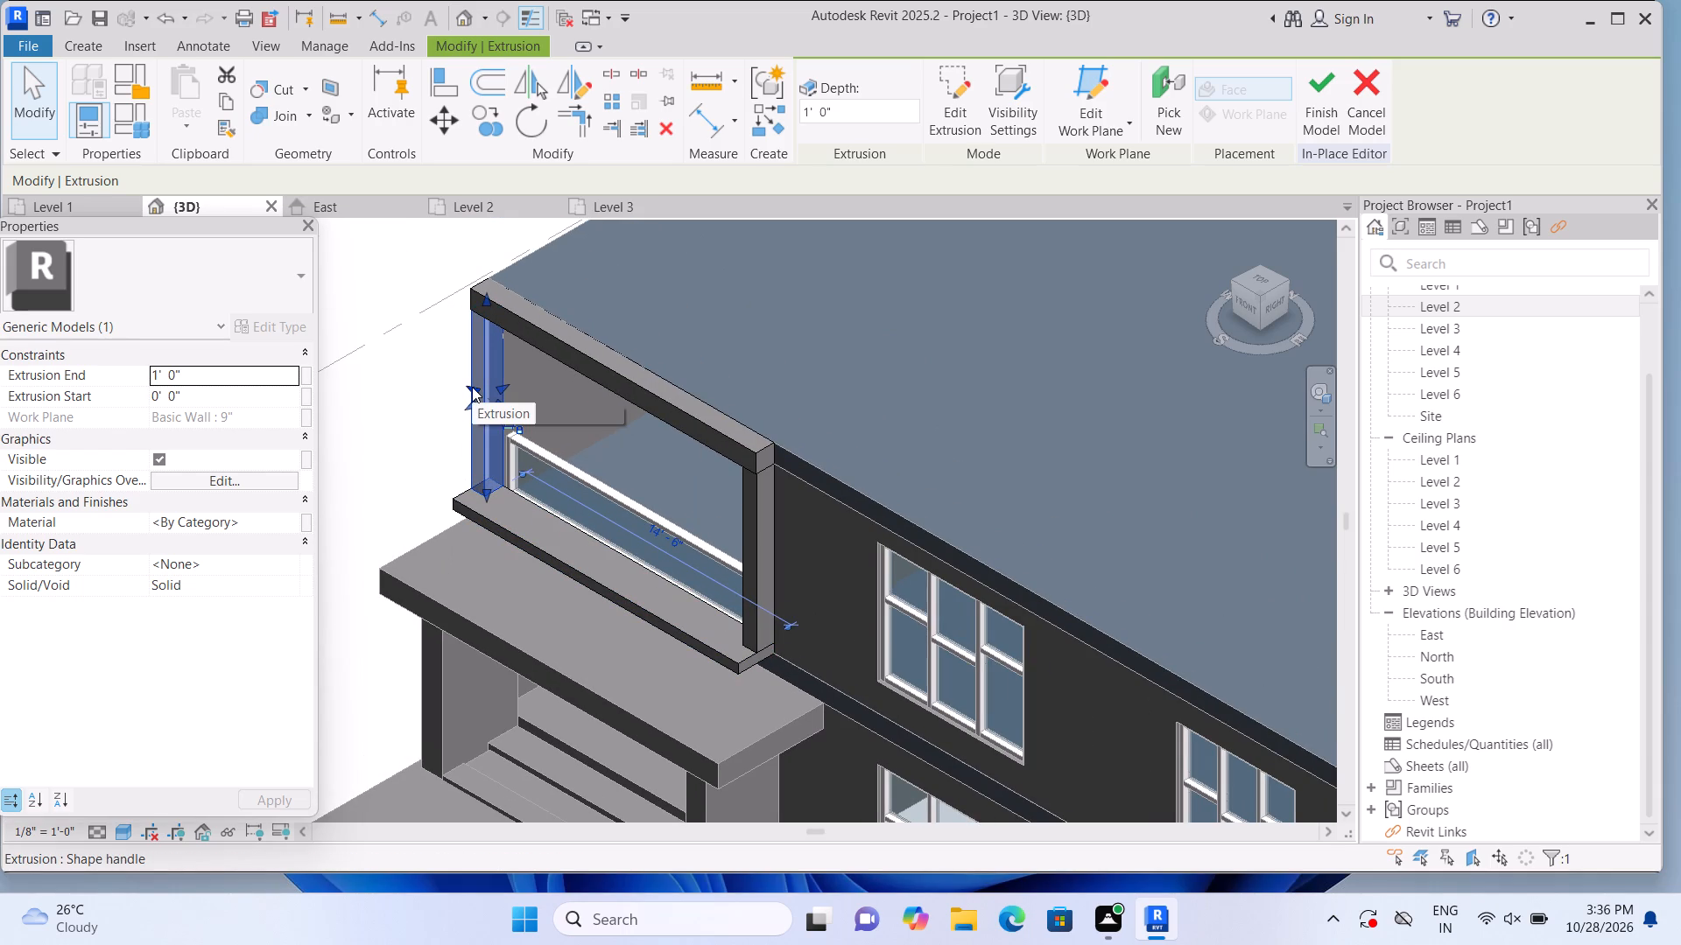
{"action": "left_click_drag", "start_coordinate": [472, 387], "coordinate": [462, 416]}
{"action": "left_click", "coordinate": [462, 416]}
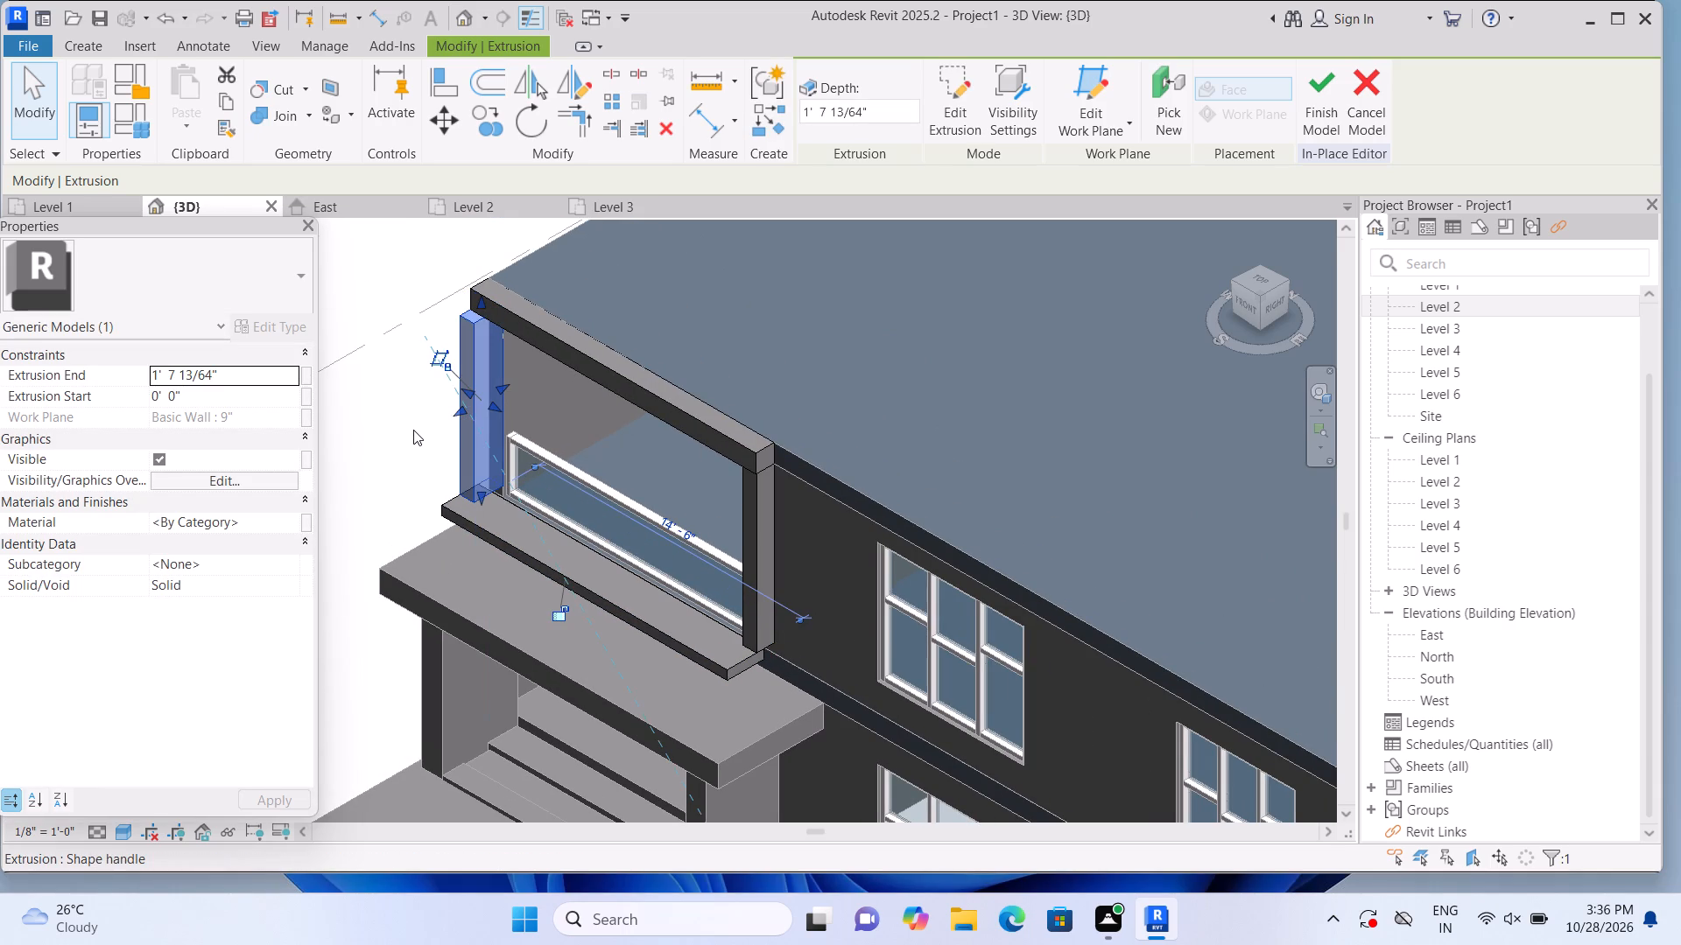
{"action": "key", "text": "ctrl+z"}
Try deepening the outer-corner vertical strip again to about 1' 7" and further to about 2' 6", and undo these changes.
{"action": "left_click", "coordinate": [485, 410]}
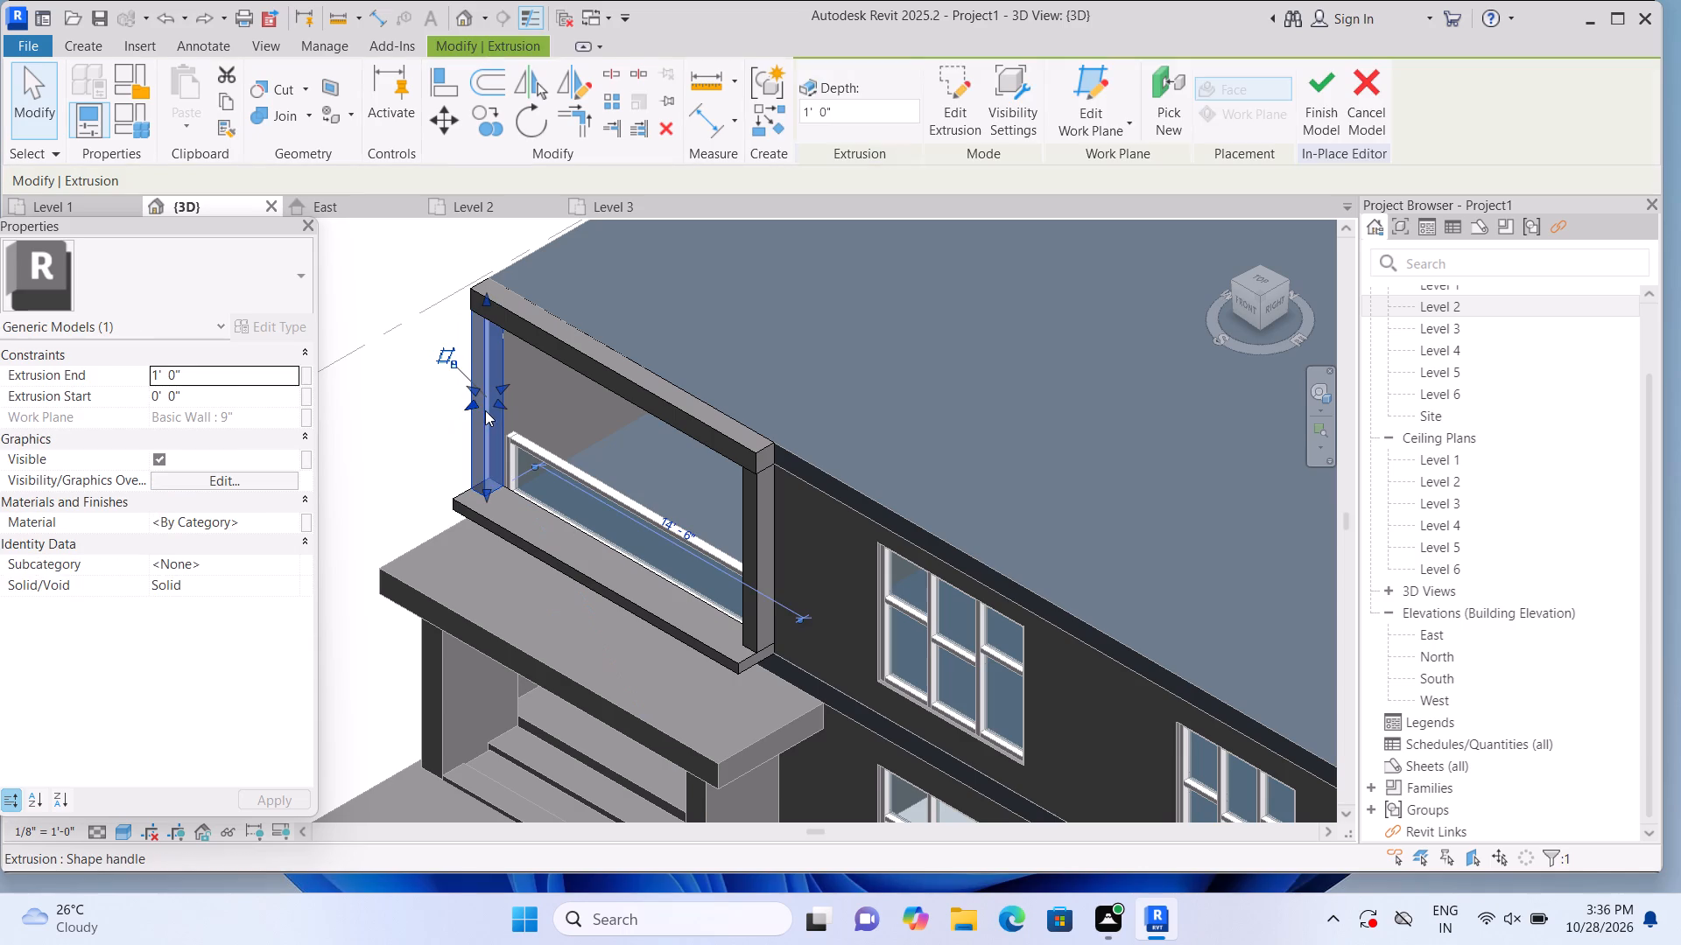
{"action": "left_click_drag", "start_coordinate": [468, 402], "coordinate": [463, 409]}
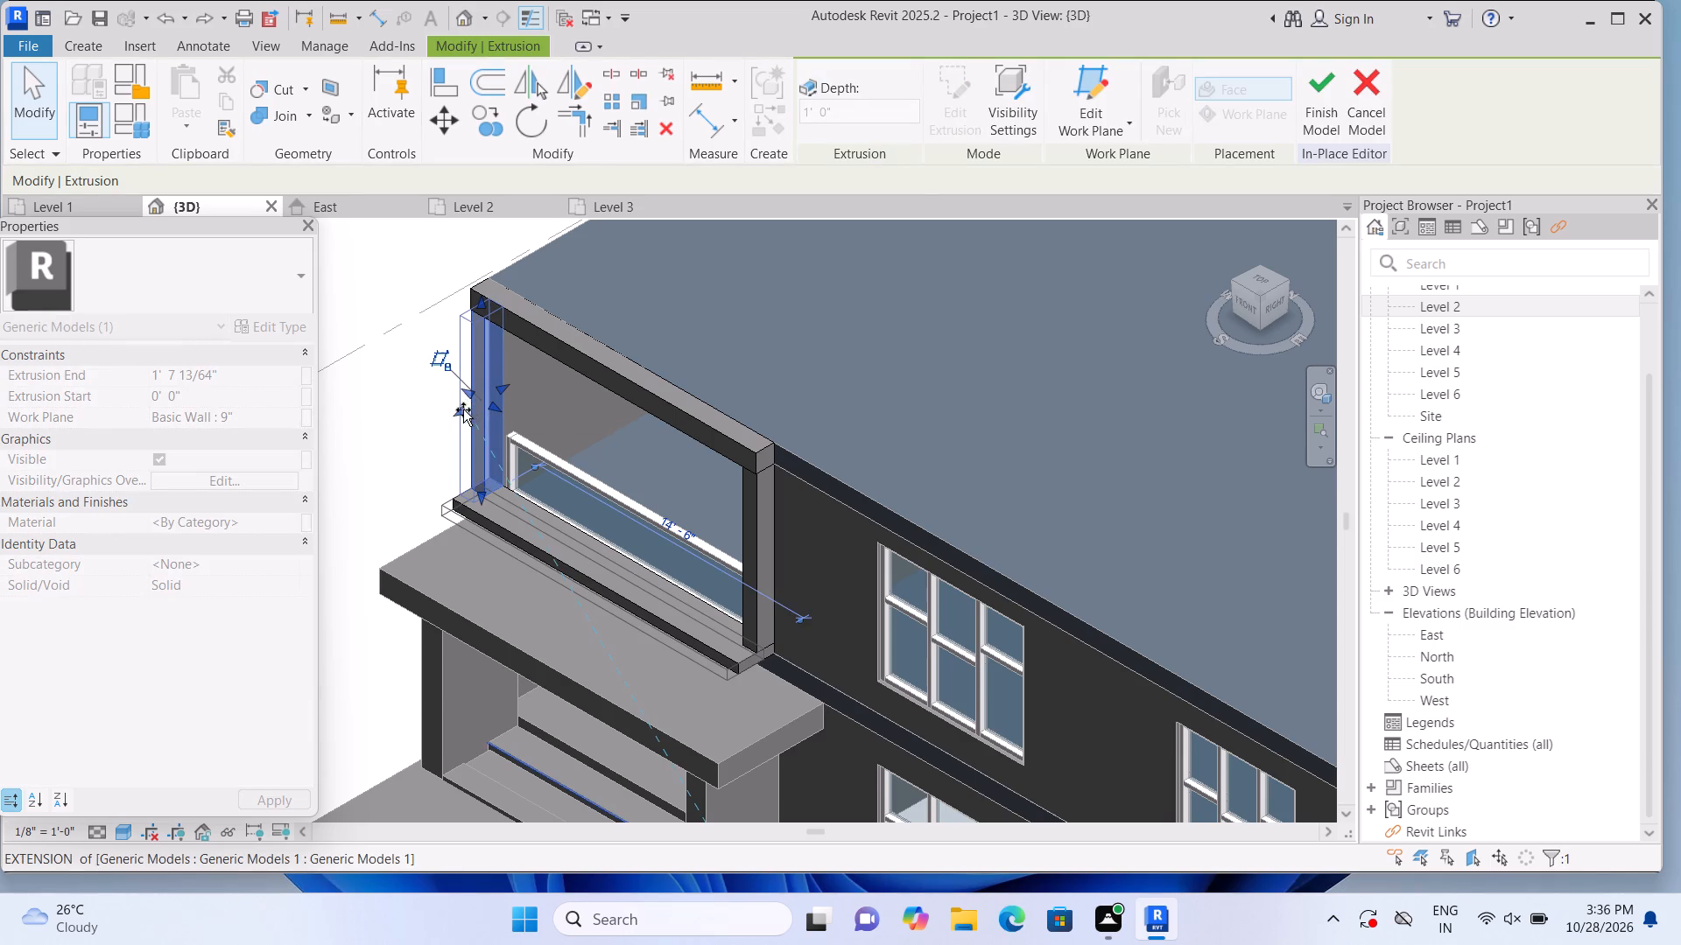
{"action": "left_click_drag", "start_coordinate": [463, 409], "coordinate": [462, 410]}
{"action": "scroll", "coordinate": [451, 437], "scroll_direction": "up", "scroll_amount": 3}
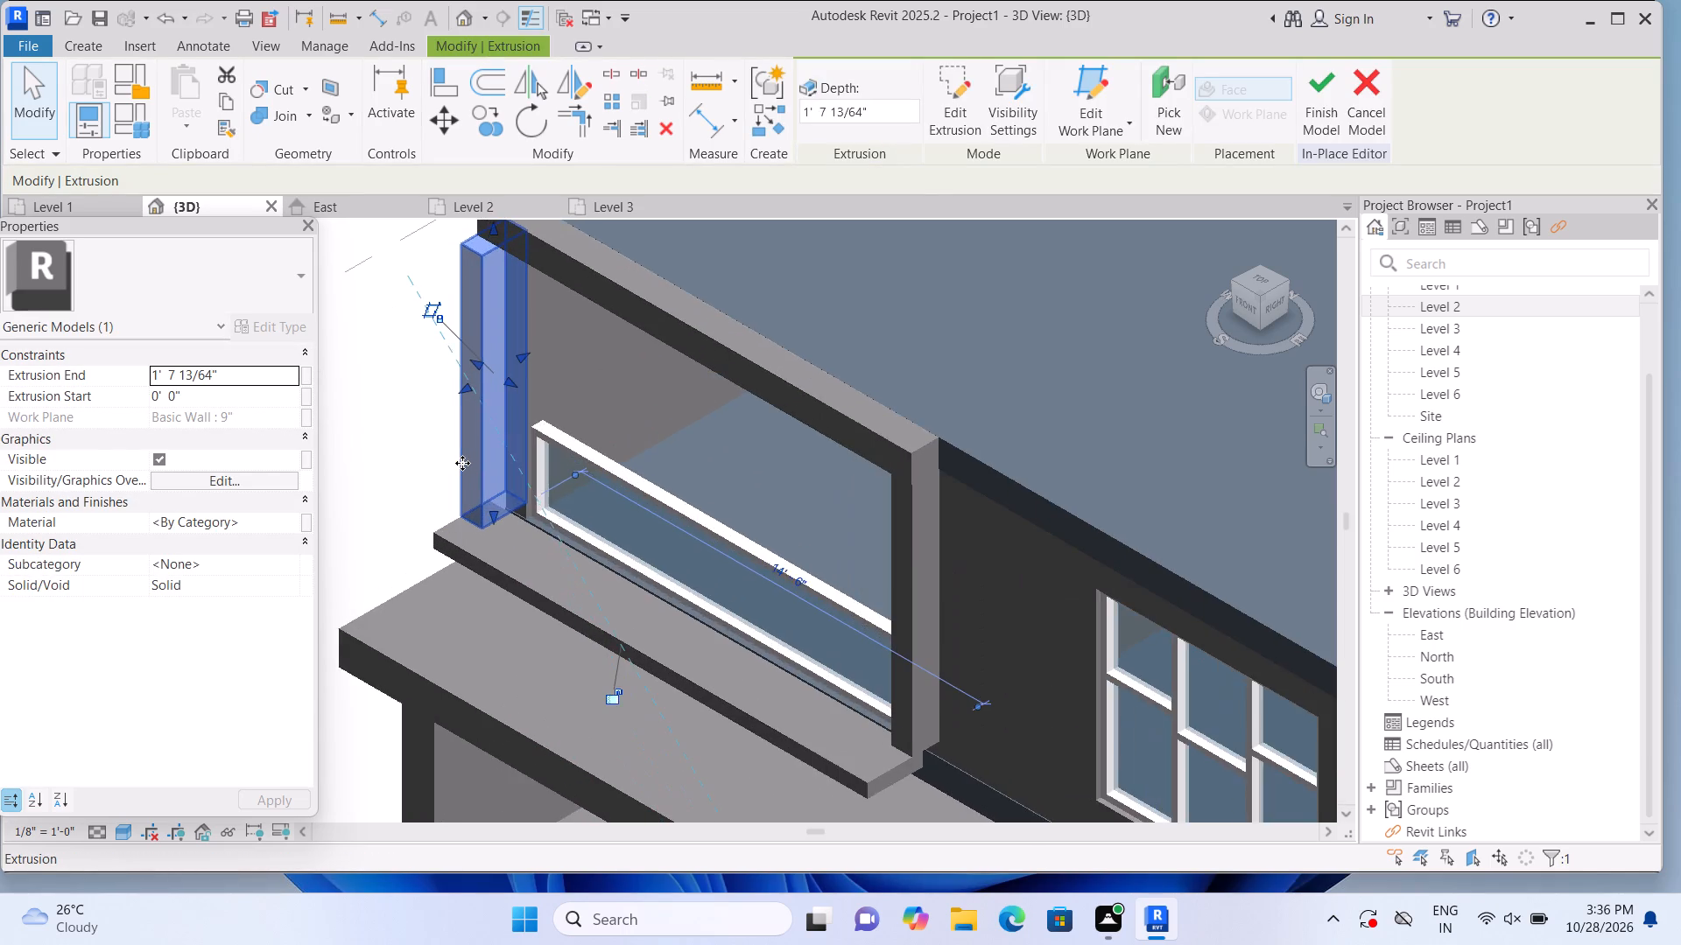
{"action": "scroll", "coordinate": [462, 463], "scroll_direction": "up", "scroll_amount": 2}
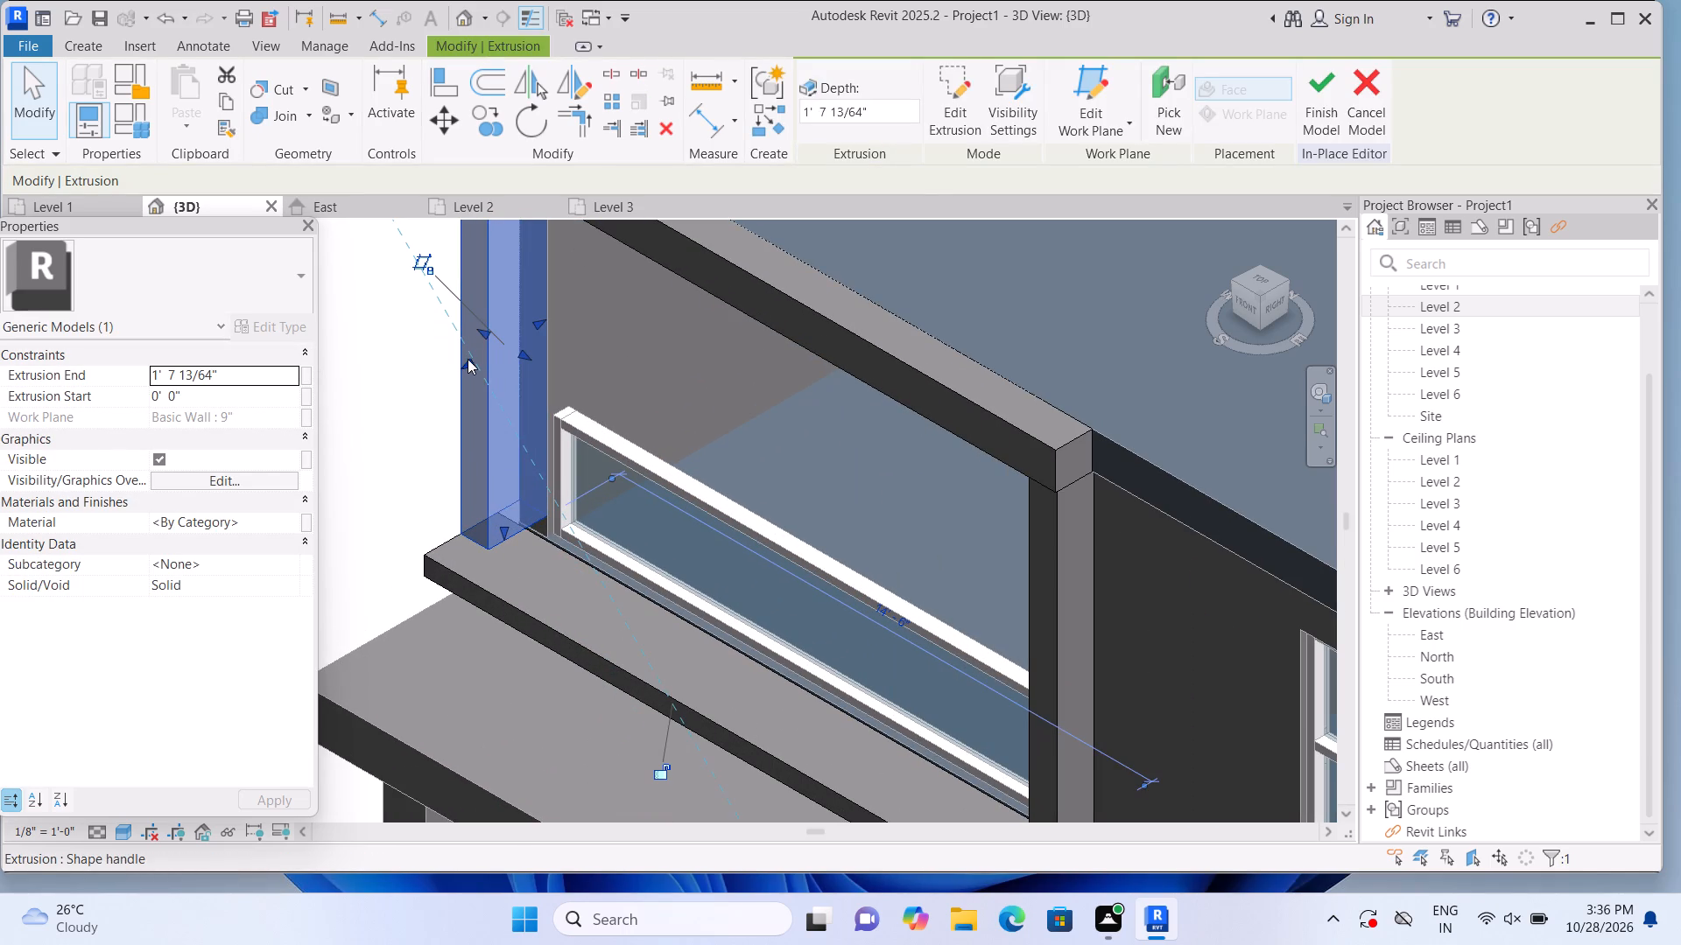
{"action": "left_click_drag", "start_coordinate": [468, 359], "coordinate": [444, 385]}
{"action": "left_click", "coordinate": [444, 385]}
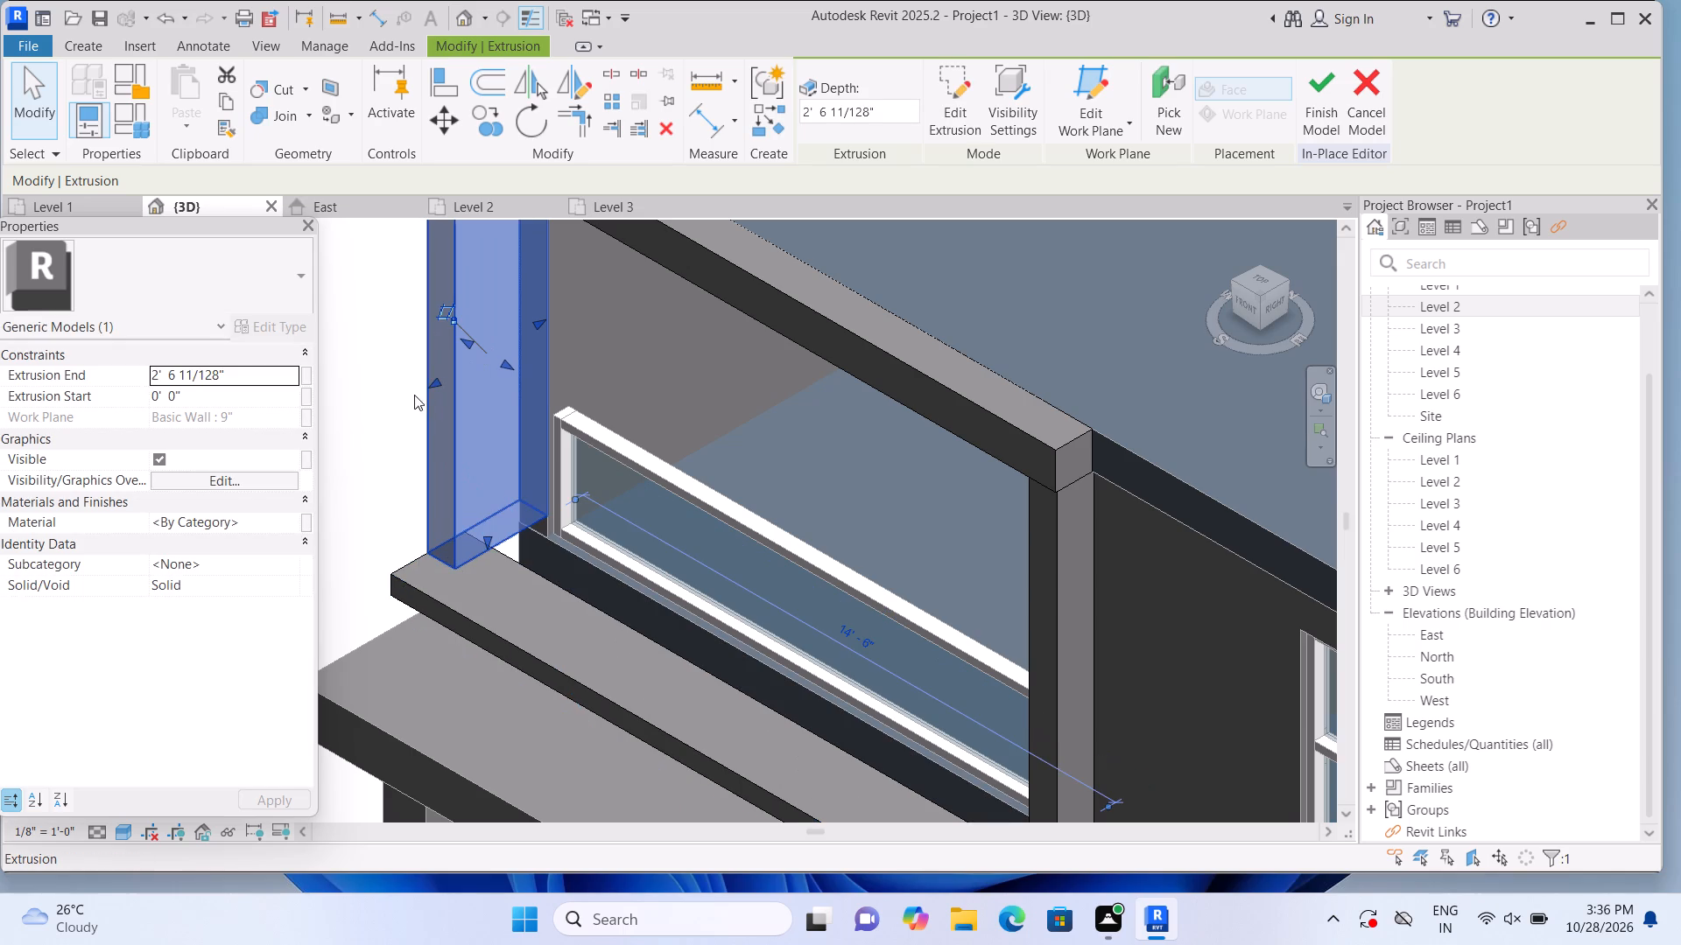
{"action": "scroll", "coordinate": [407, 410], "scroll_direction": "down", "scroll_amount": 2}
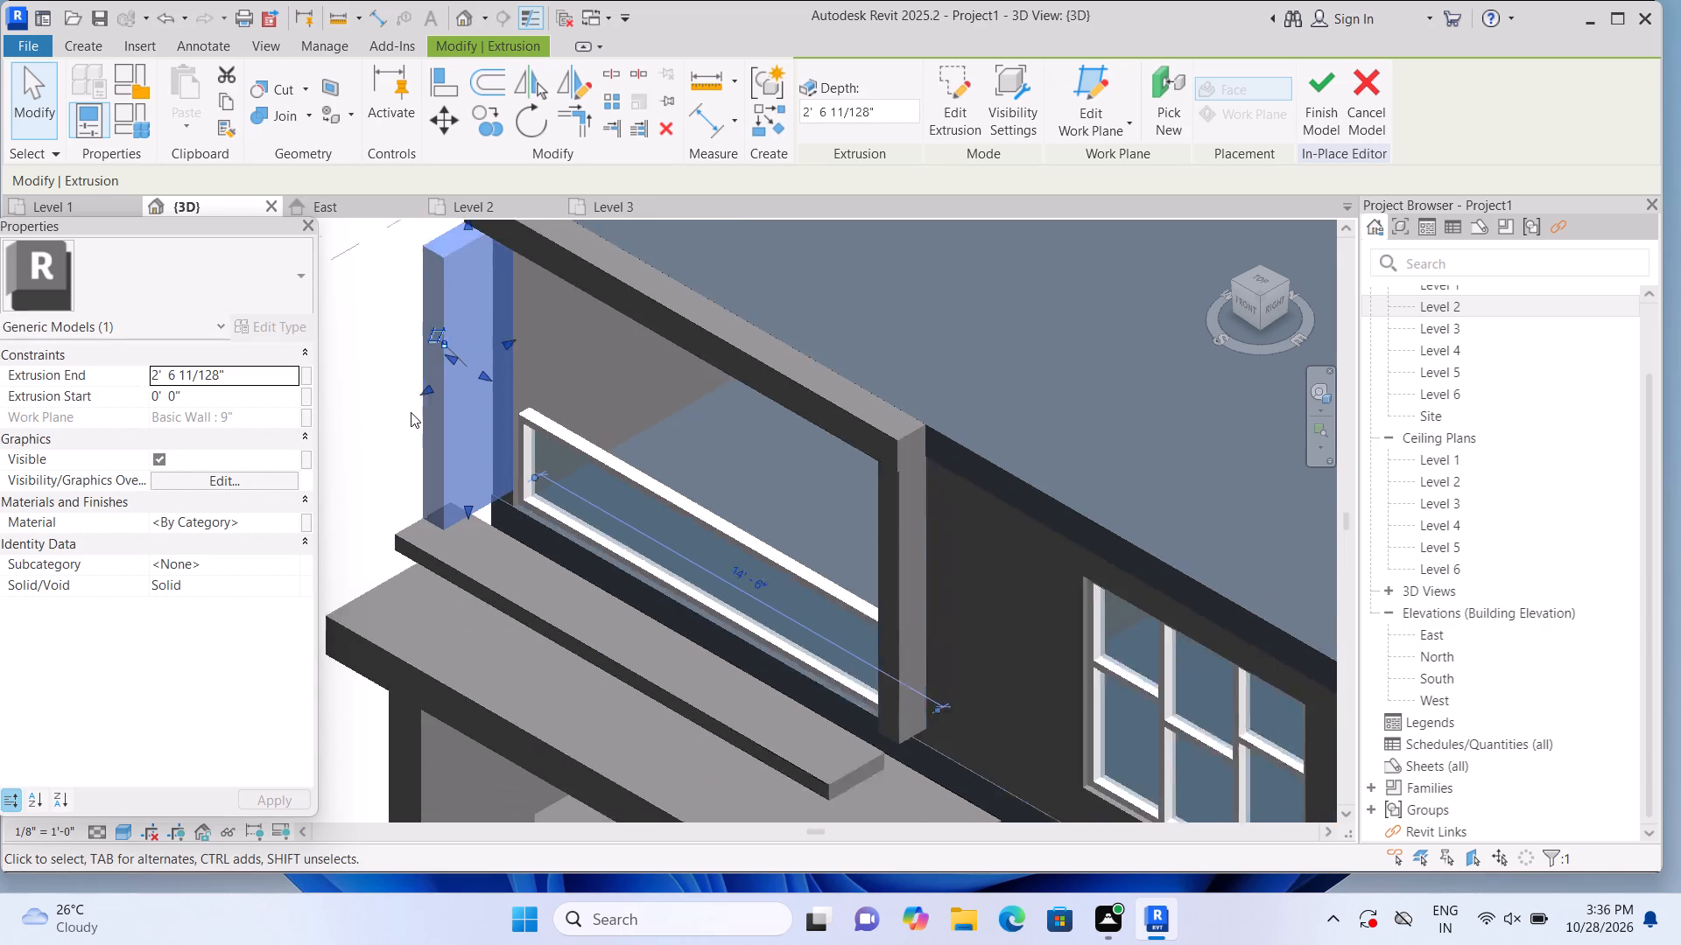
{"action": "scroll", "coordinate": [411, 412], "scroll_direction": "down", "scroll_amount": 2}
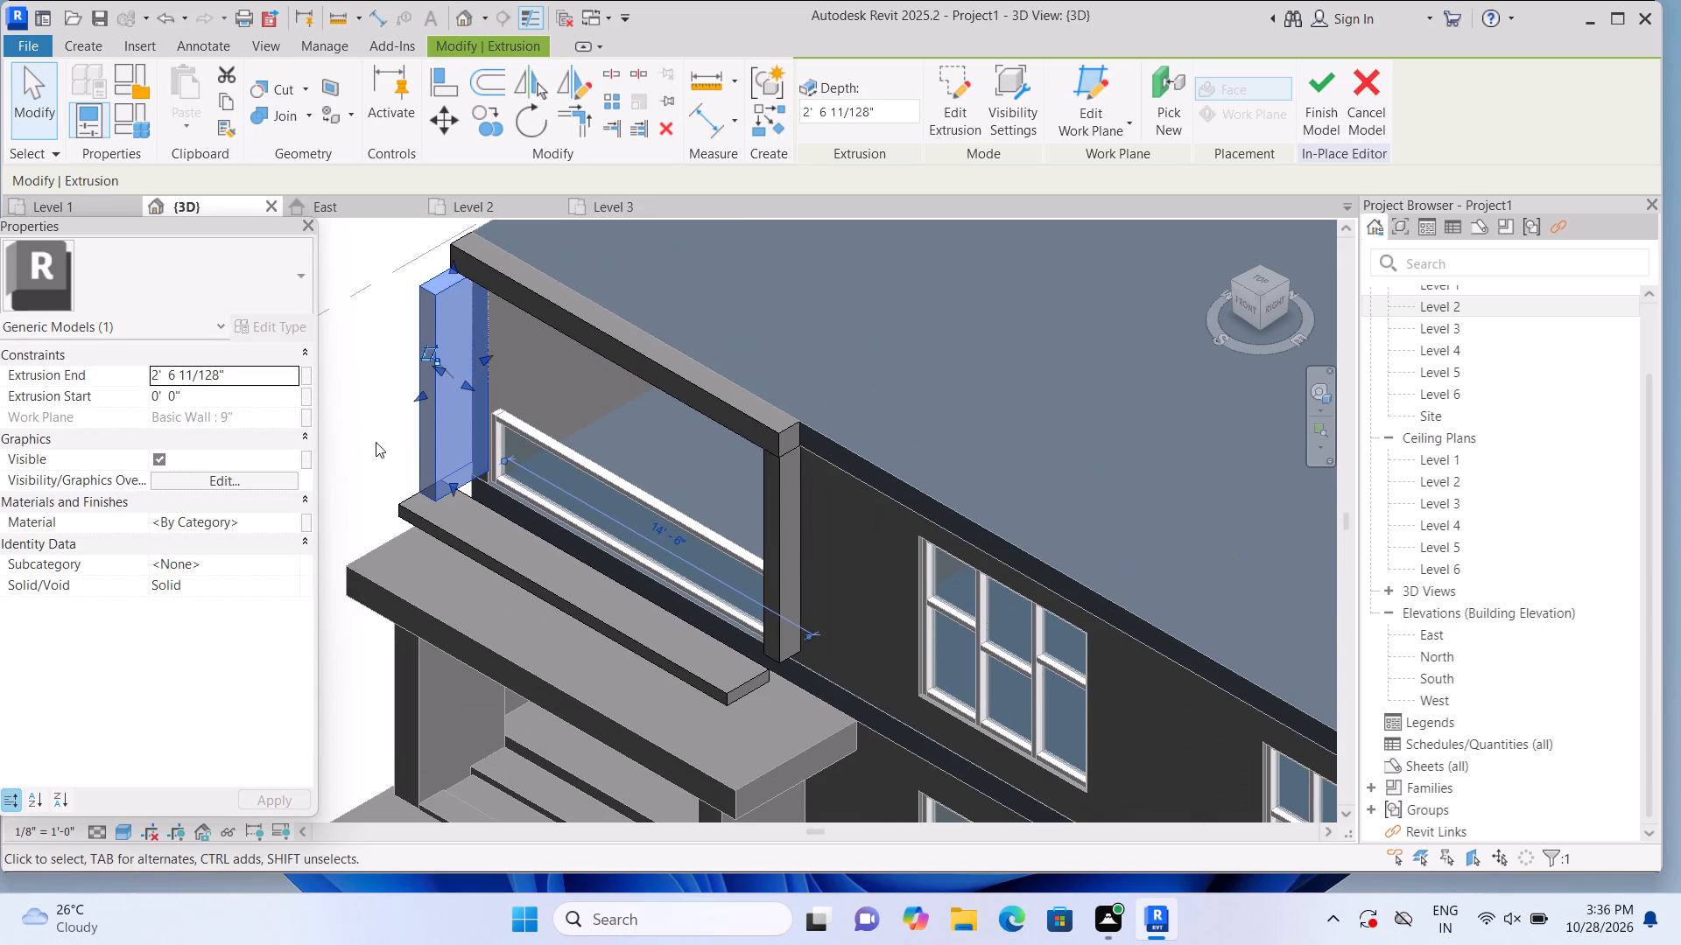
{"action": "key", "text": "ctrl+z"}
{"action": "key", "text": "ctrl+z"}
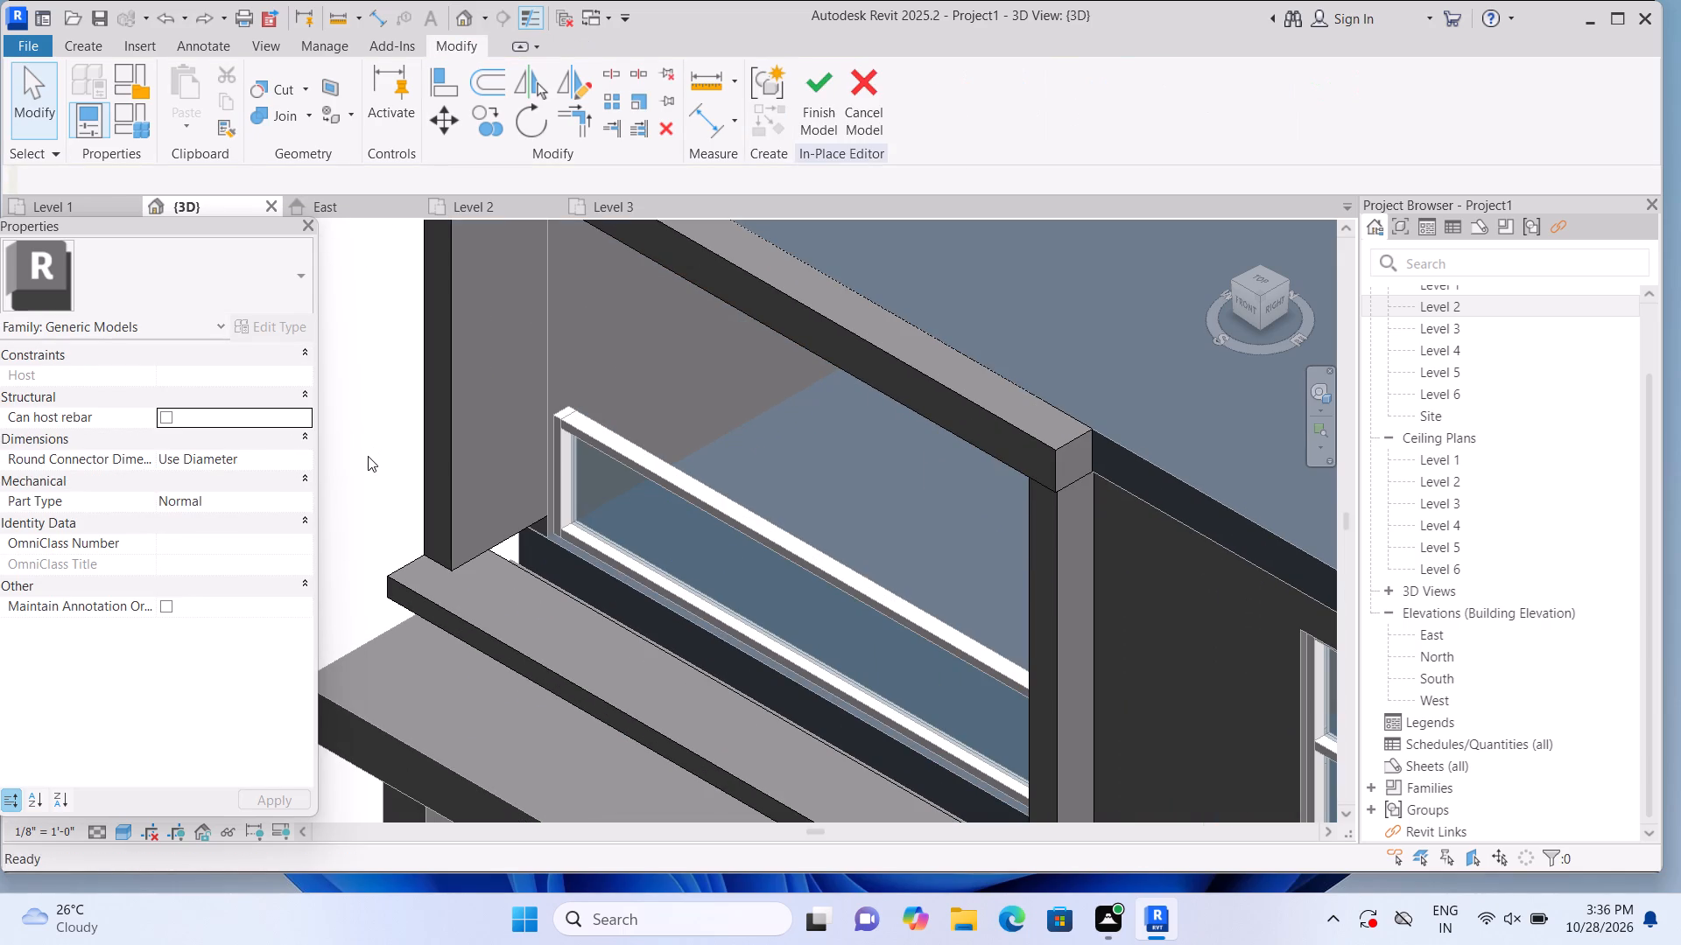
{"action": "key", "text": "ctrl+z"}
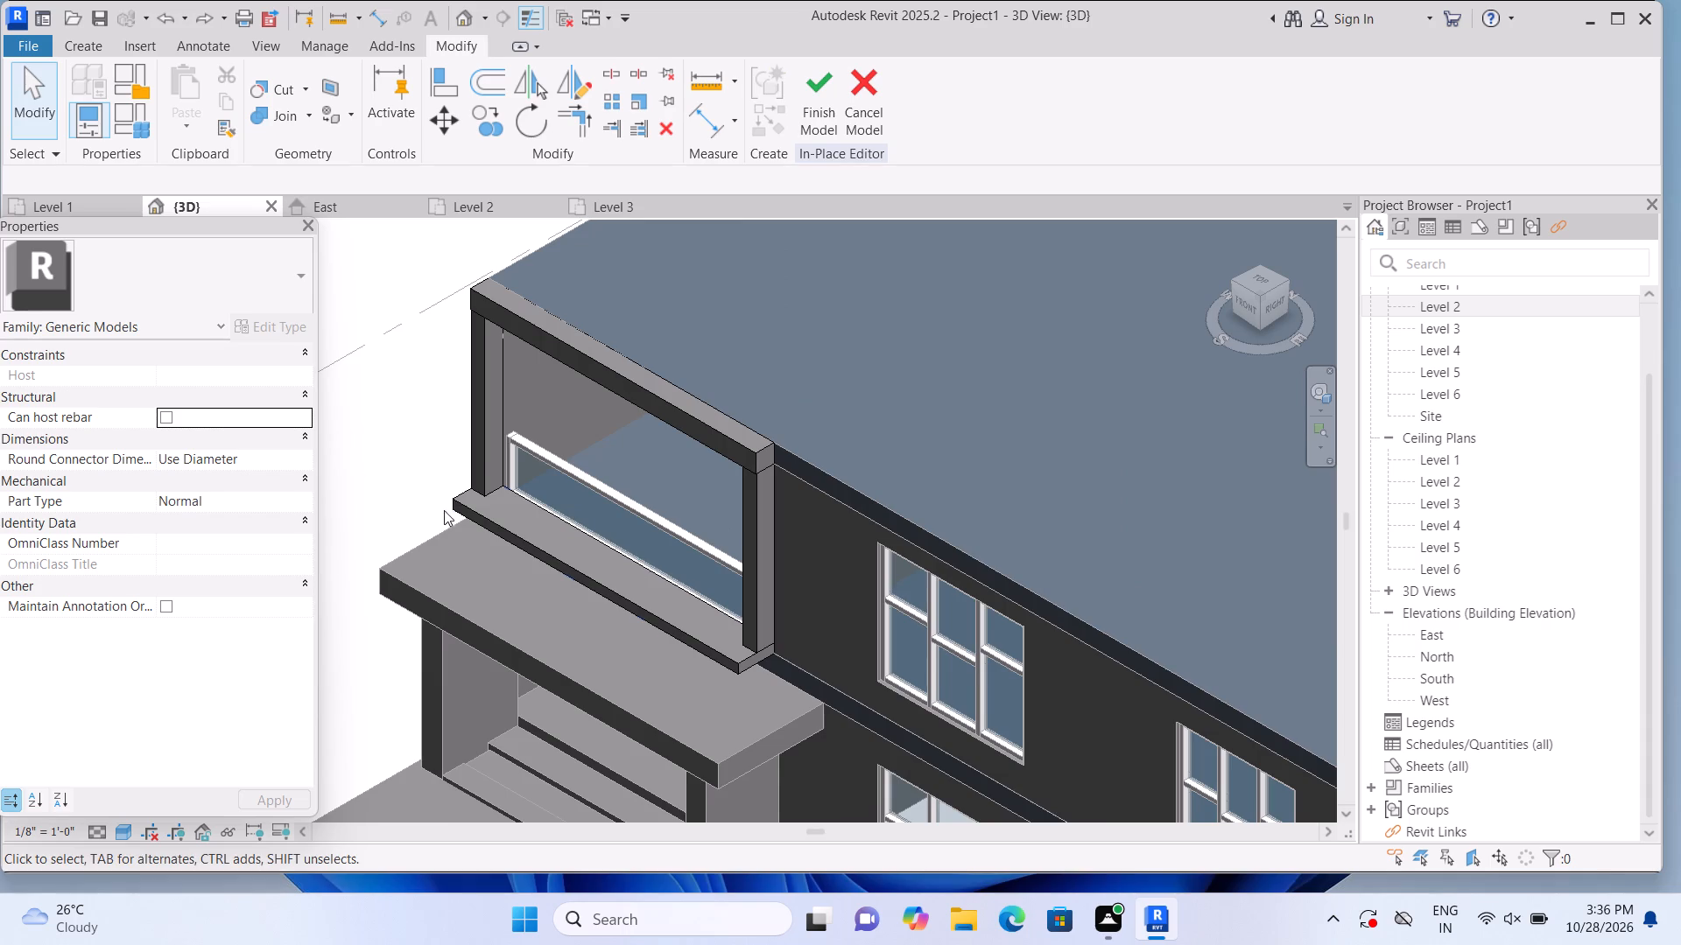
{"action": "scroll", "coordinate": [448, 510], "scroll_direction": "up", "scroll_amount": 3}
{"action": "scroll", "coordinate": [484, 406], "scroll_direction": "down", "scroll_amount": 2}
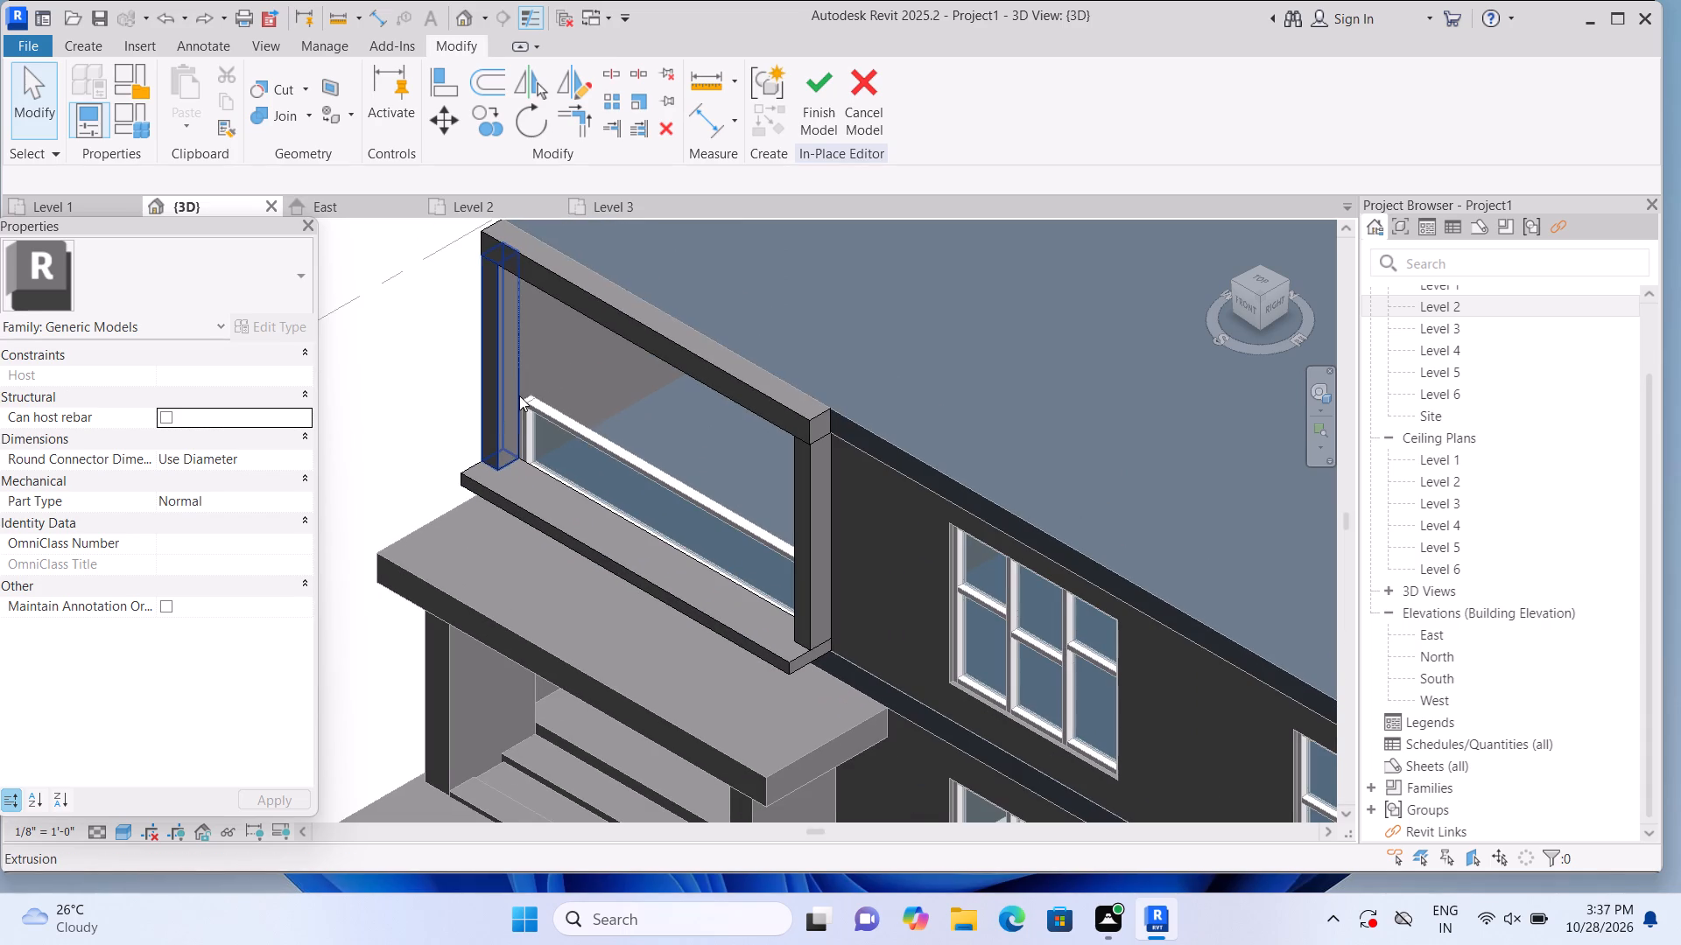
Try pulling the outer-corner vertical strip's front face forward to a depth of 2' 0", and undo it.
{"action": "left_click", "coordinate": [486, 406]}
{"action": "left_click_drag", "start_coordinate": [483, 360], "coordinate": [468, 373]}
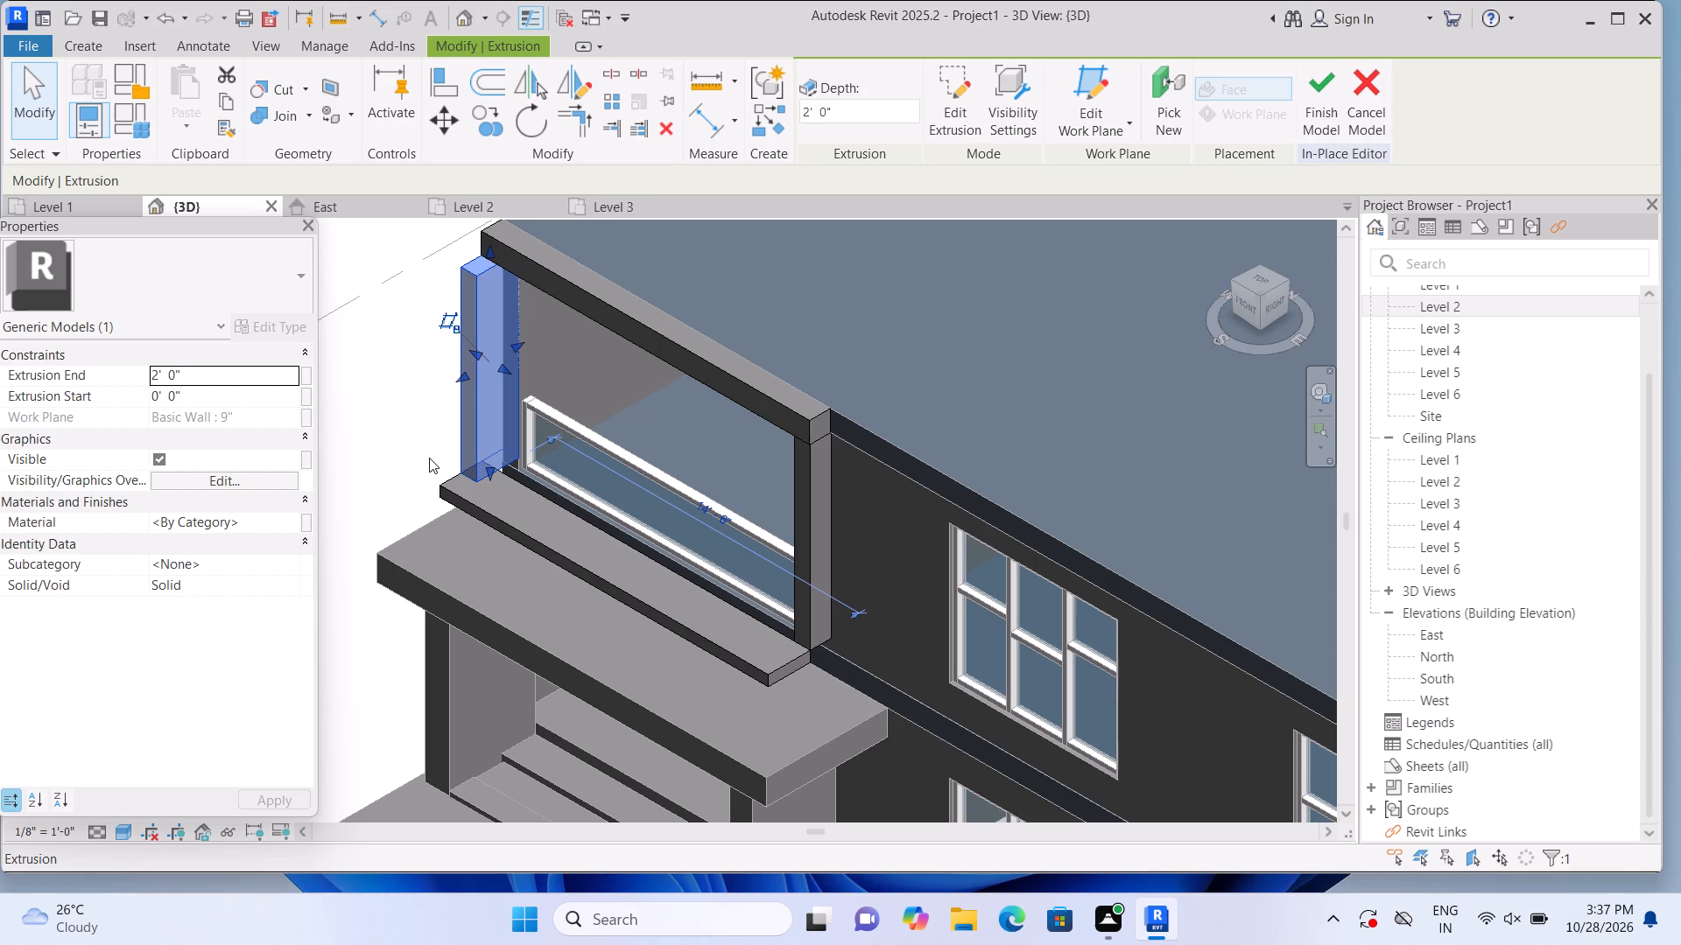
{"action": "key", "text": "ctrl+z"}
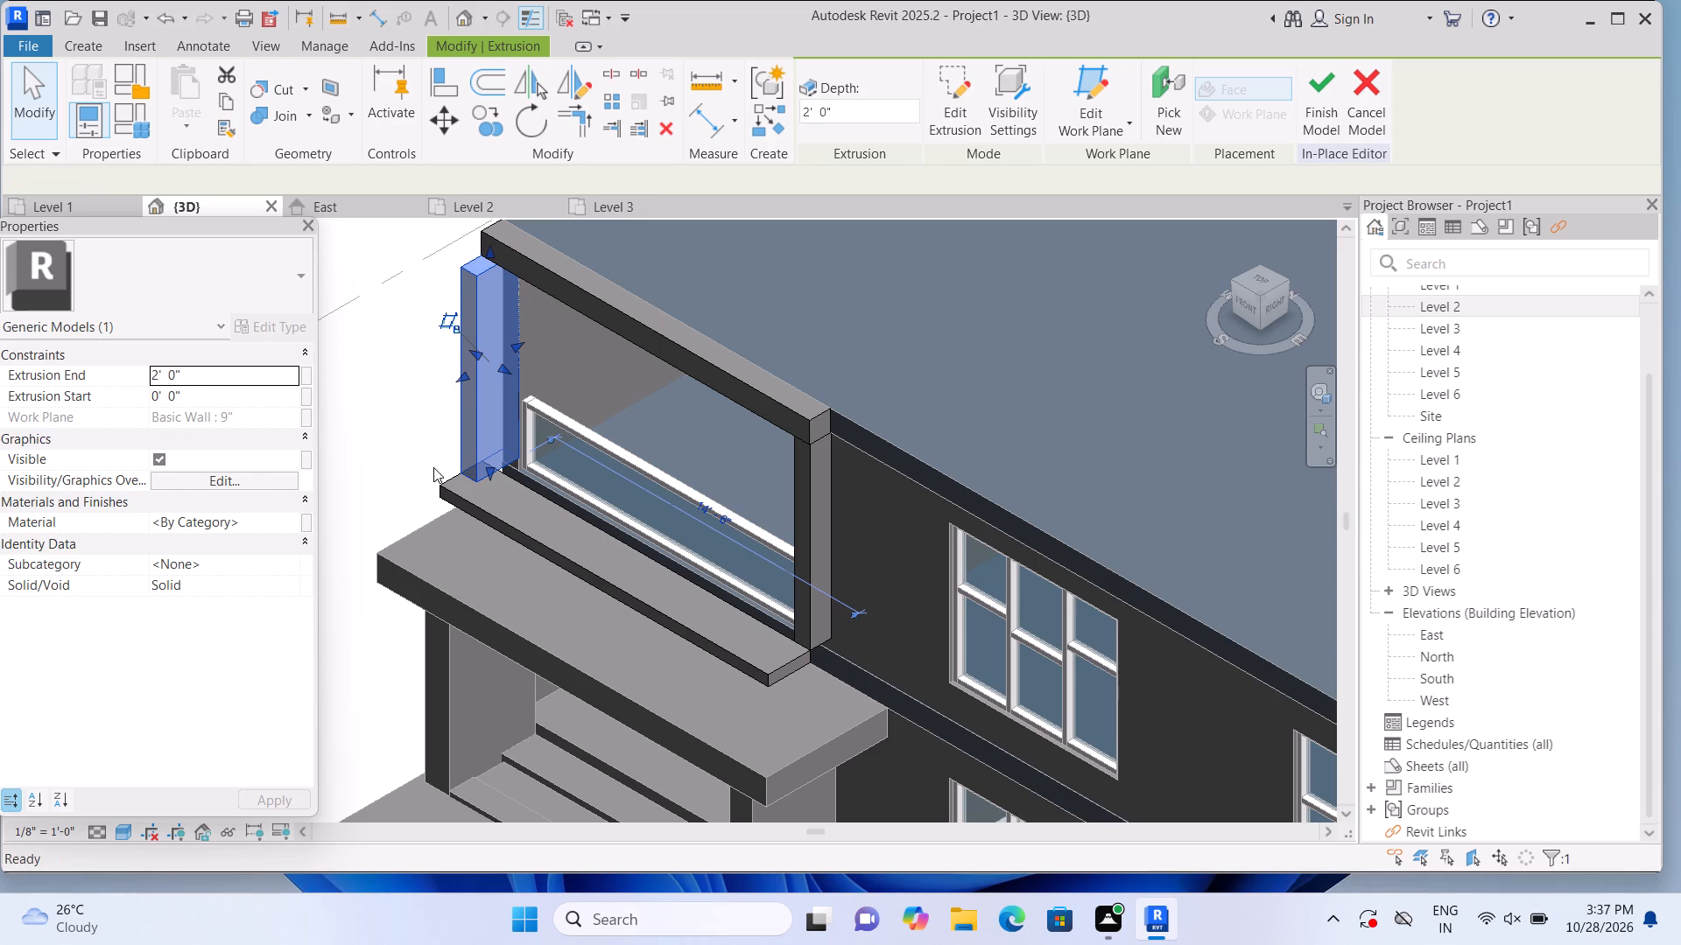
Examine the balcony frame, porch and outer side wall from several angles around the building.
{"action": "middle_click_drag", "start_coordinate": [373, 460], "coordinate": [533, 634], "text": "shift"}
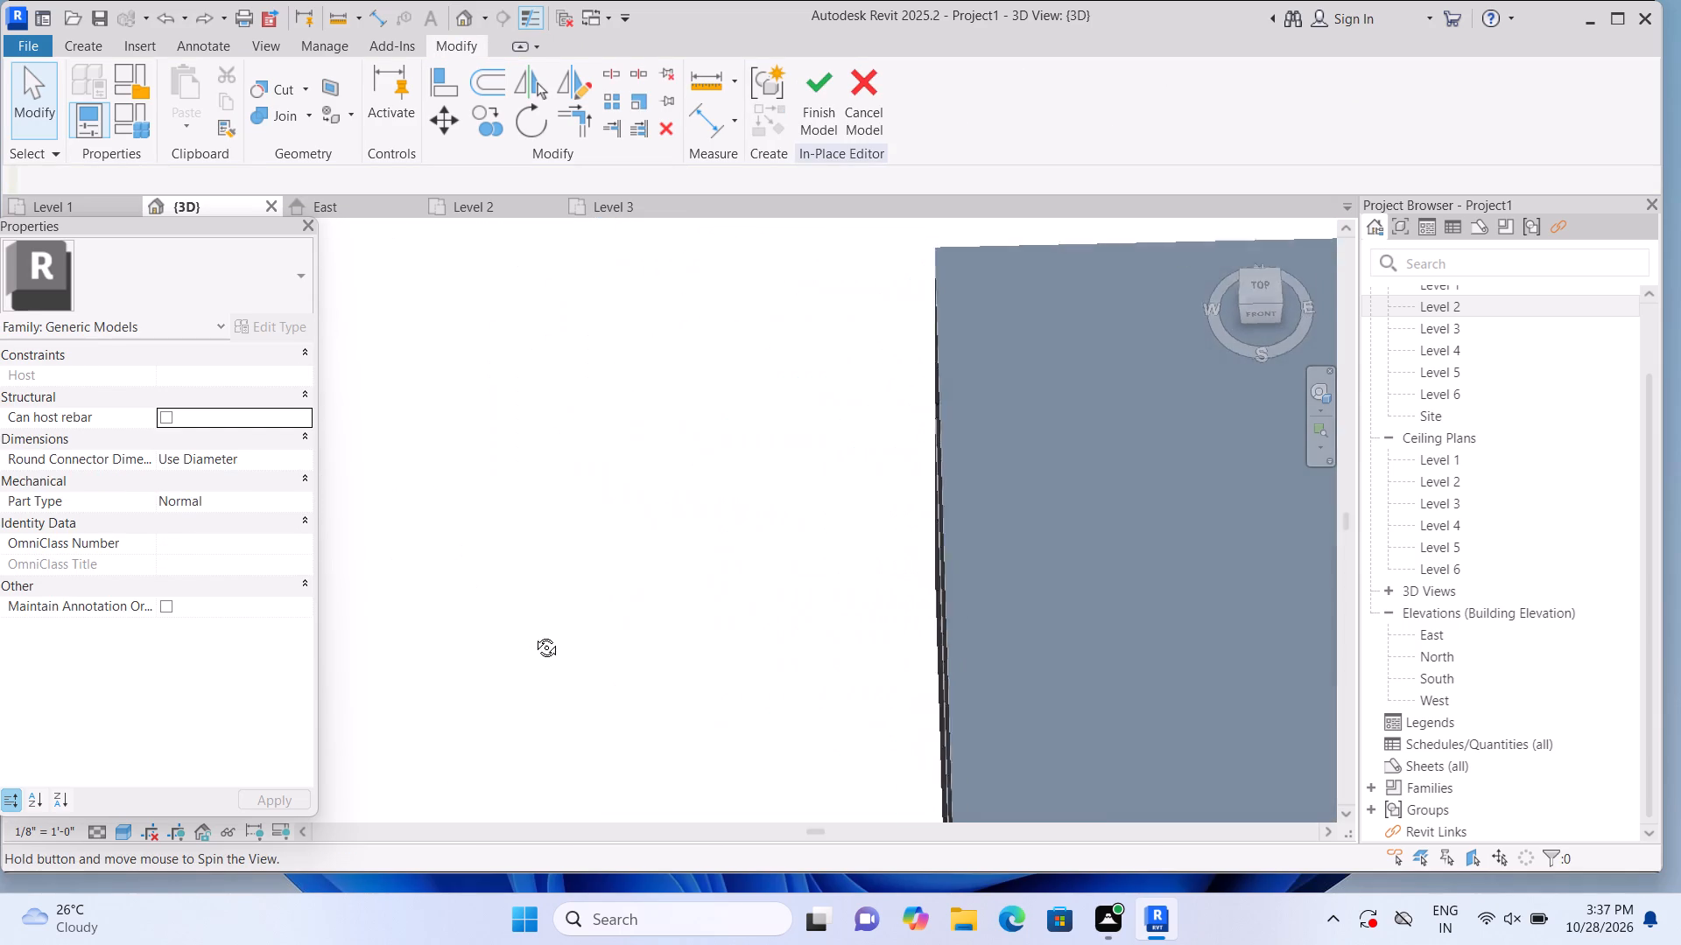
{"action": "middle_click_drag", "start_coordinate": [533, 634], "coordinate": [536, 635], "text": "shift"}
{"action": "middle_click_drag", "start_coordinate": [601, 655], "coordinate": [460, 258]}
{"action": "middle_click_drag", "start_coordinate": [443, 770], "coordinate": [496, 793], "text": "shift"}
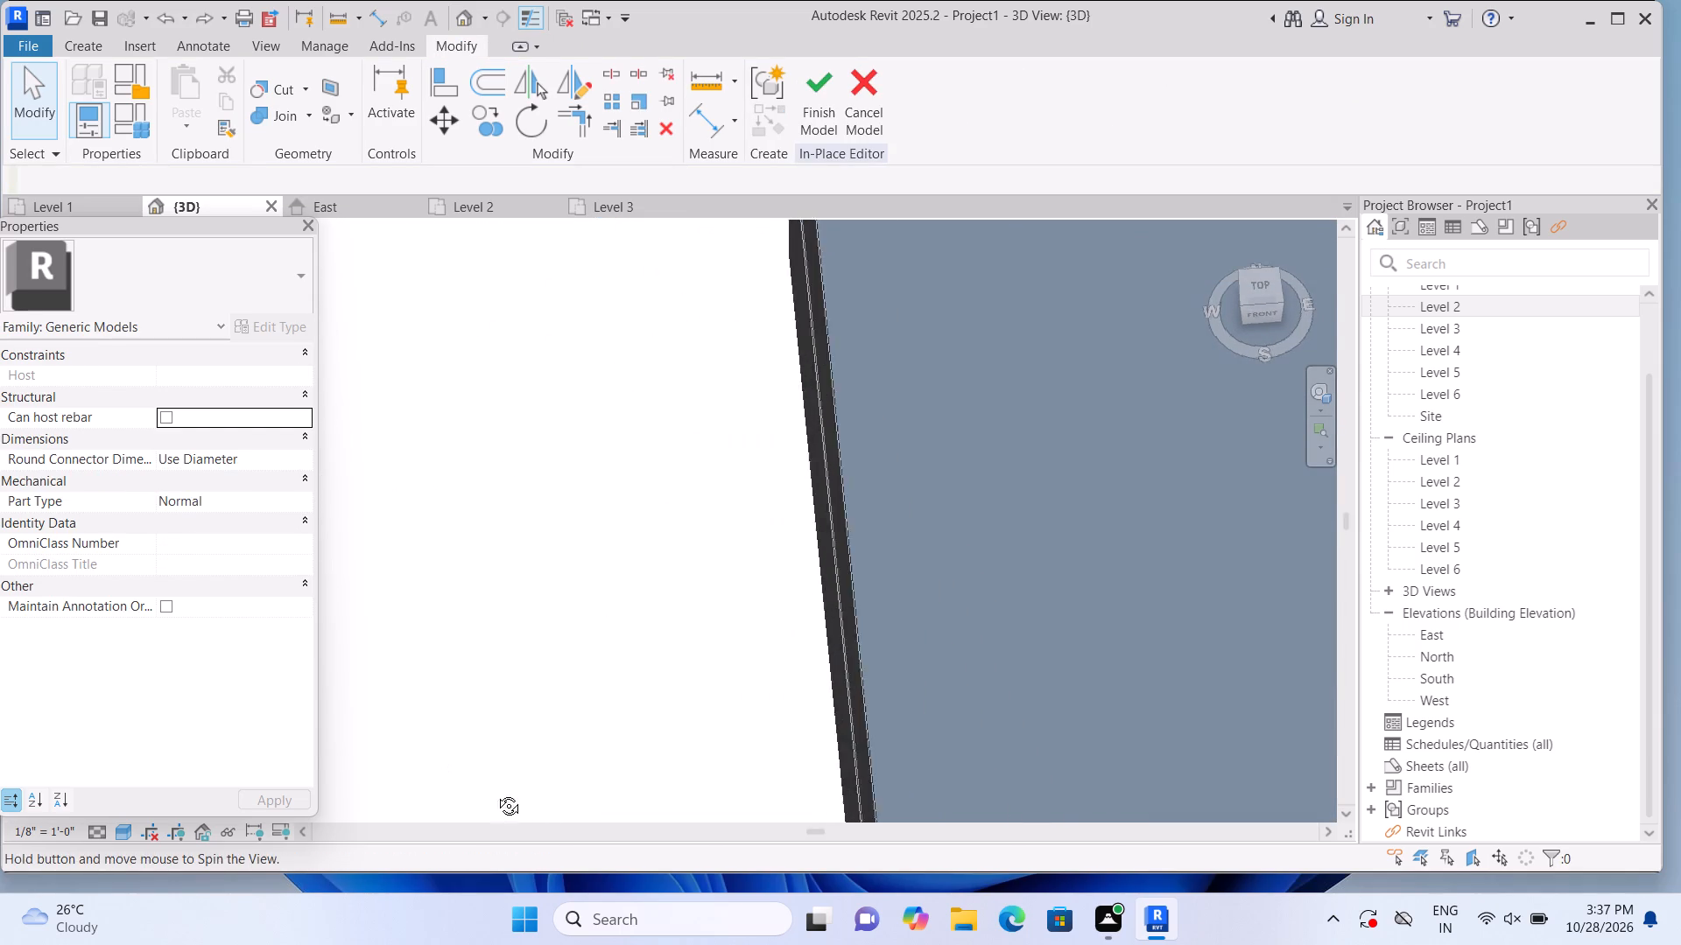
{"action": "middle_click_drag", "start_coordinate": [496, 793], "coordinate": [534, 804], "text": "shift"}
{"action": "middle_click_drag", "start_coordinate": [816, 790], "coordinate": [539, 285]}
{"action": "scroll", "coordinate": [608, 428], "scroll_direction": "down", "scroll_amount": 4}
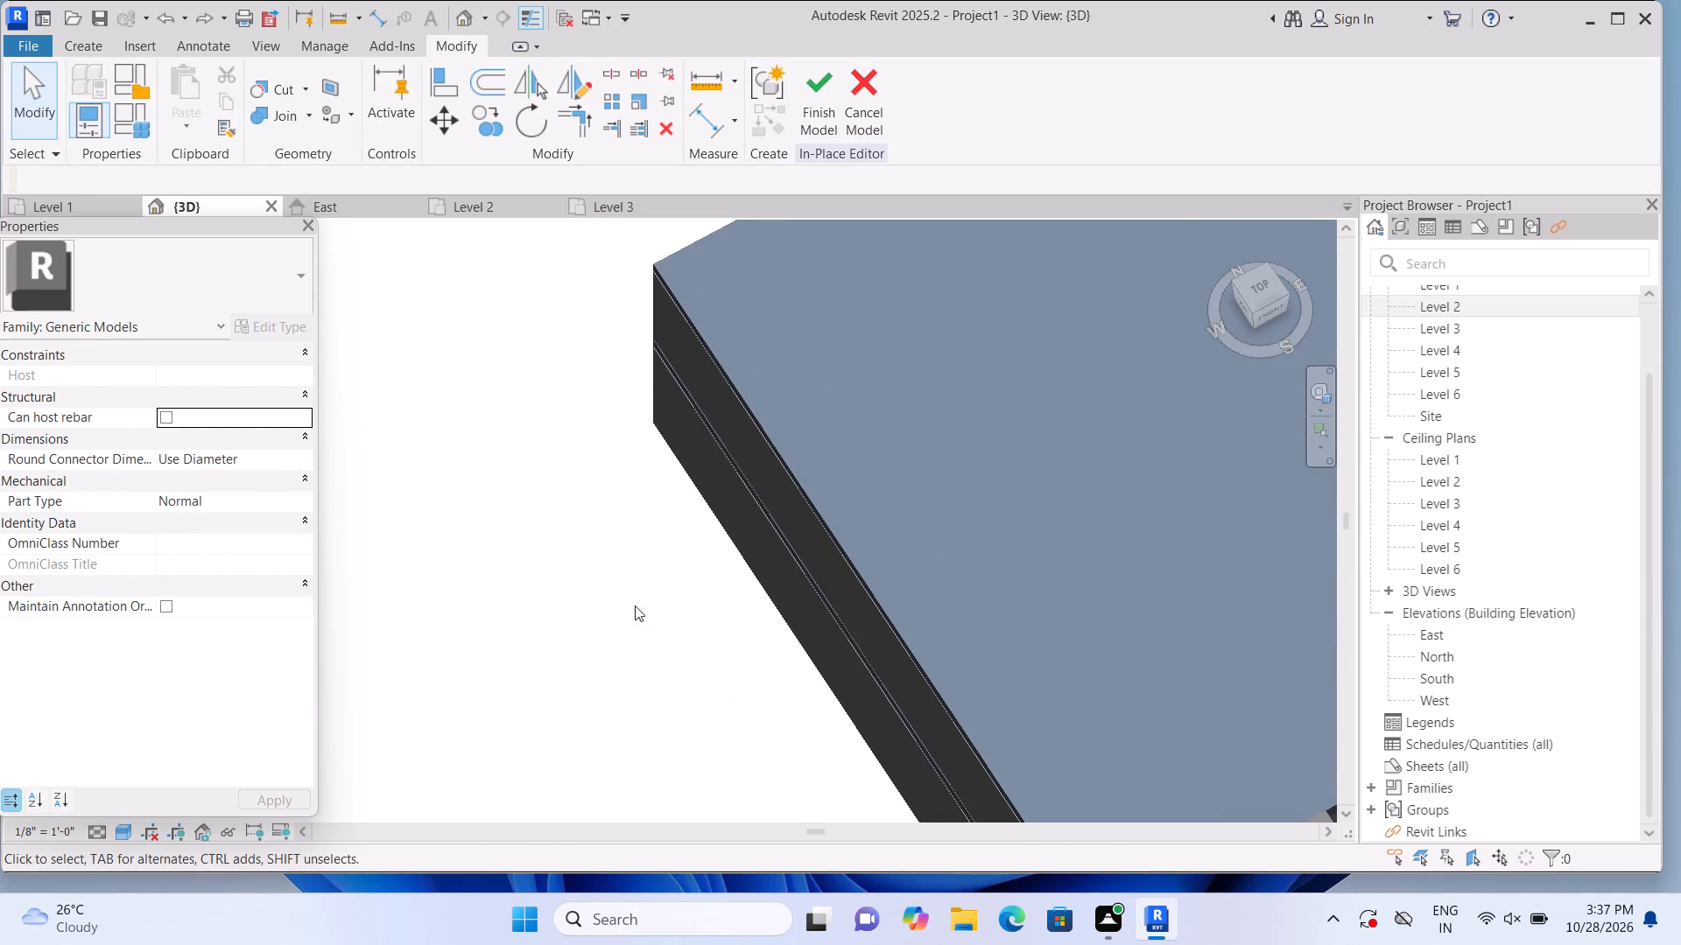
{"action": "middle_click", "coordinate": [598, 582], "text": "shift"}
{"action": "middle_click_drag", "start_coordinate": [649, 735], "coordinate": [644, 463], "text": "shift"}
{"action": "middle_click_drag", "start_coordinate": [836, 717], "coordinate": [836, 612], "text": "shift"}
{"action": "middle_click_drag", "start_coordinate": [895, 526], "coordinate": [772, 715], "text": "shift"}
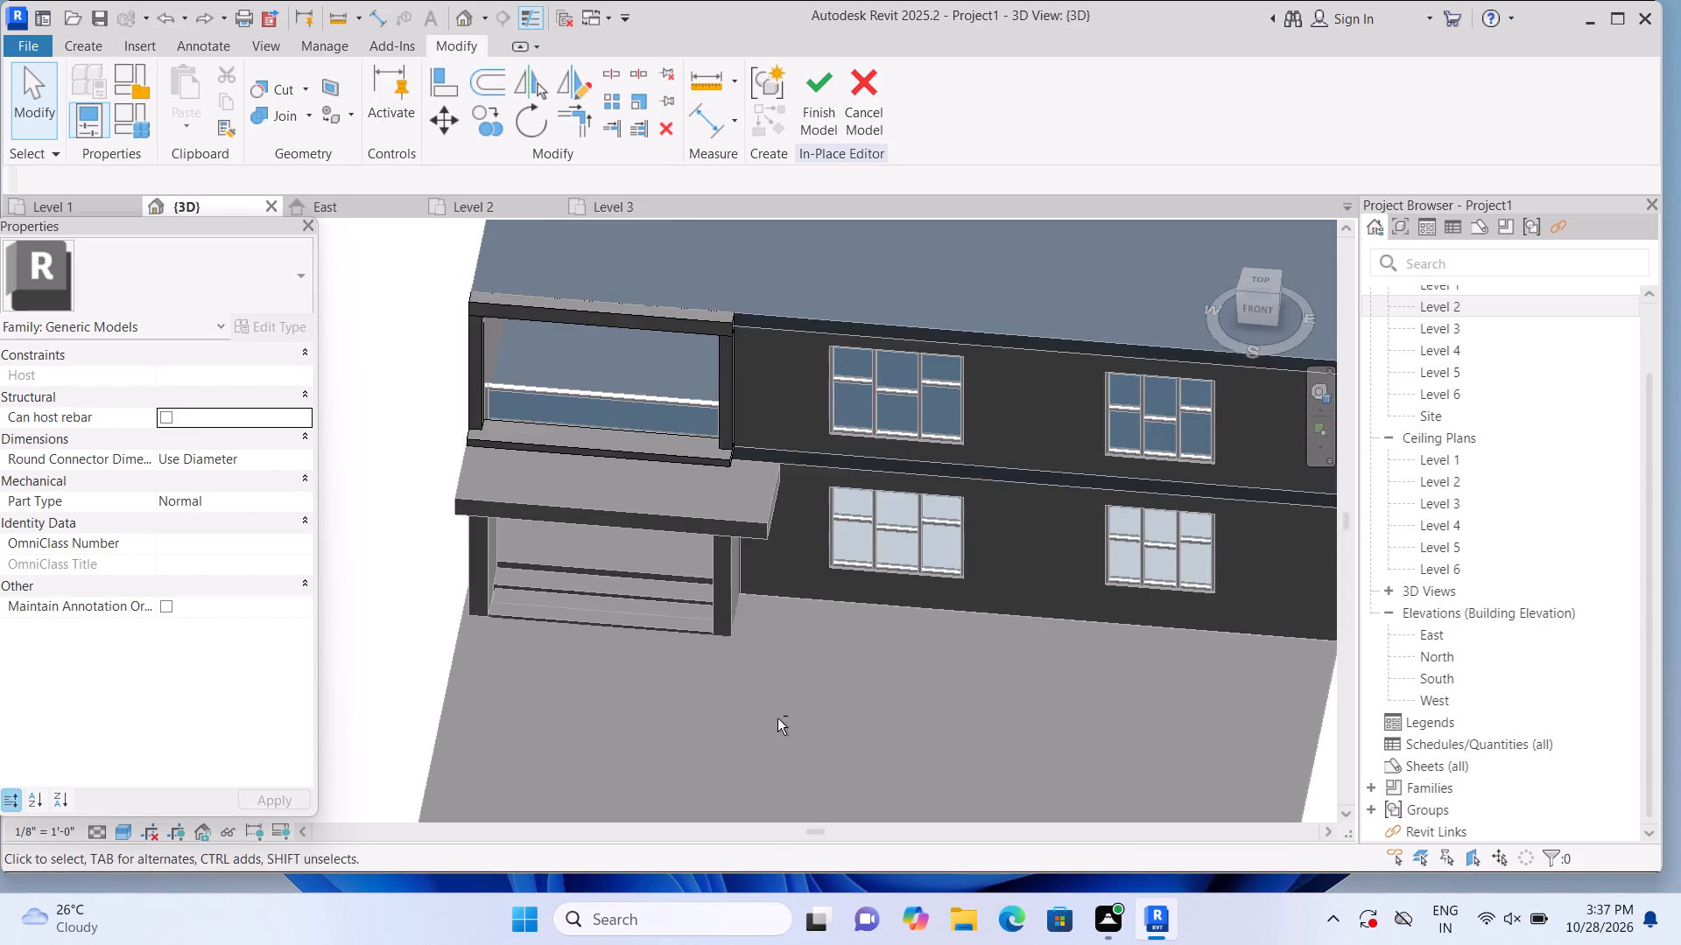
{"action": "middle_click_drag", "start_coordinate": [779, 719], "coordinate": [1021, 676], "text": "shift"}
{"action": "middle_click_drag", "start_coordinate": [998, 631], "coordinate": [477, 492]}
{"action": "scroll", "coordinate": [644, 538], "scroll_direction": "down", "scroll_amount": 1}
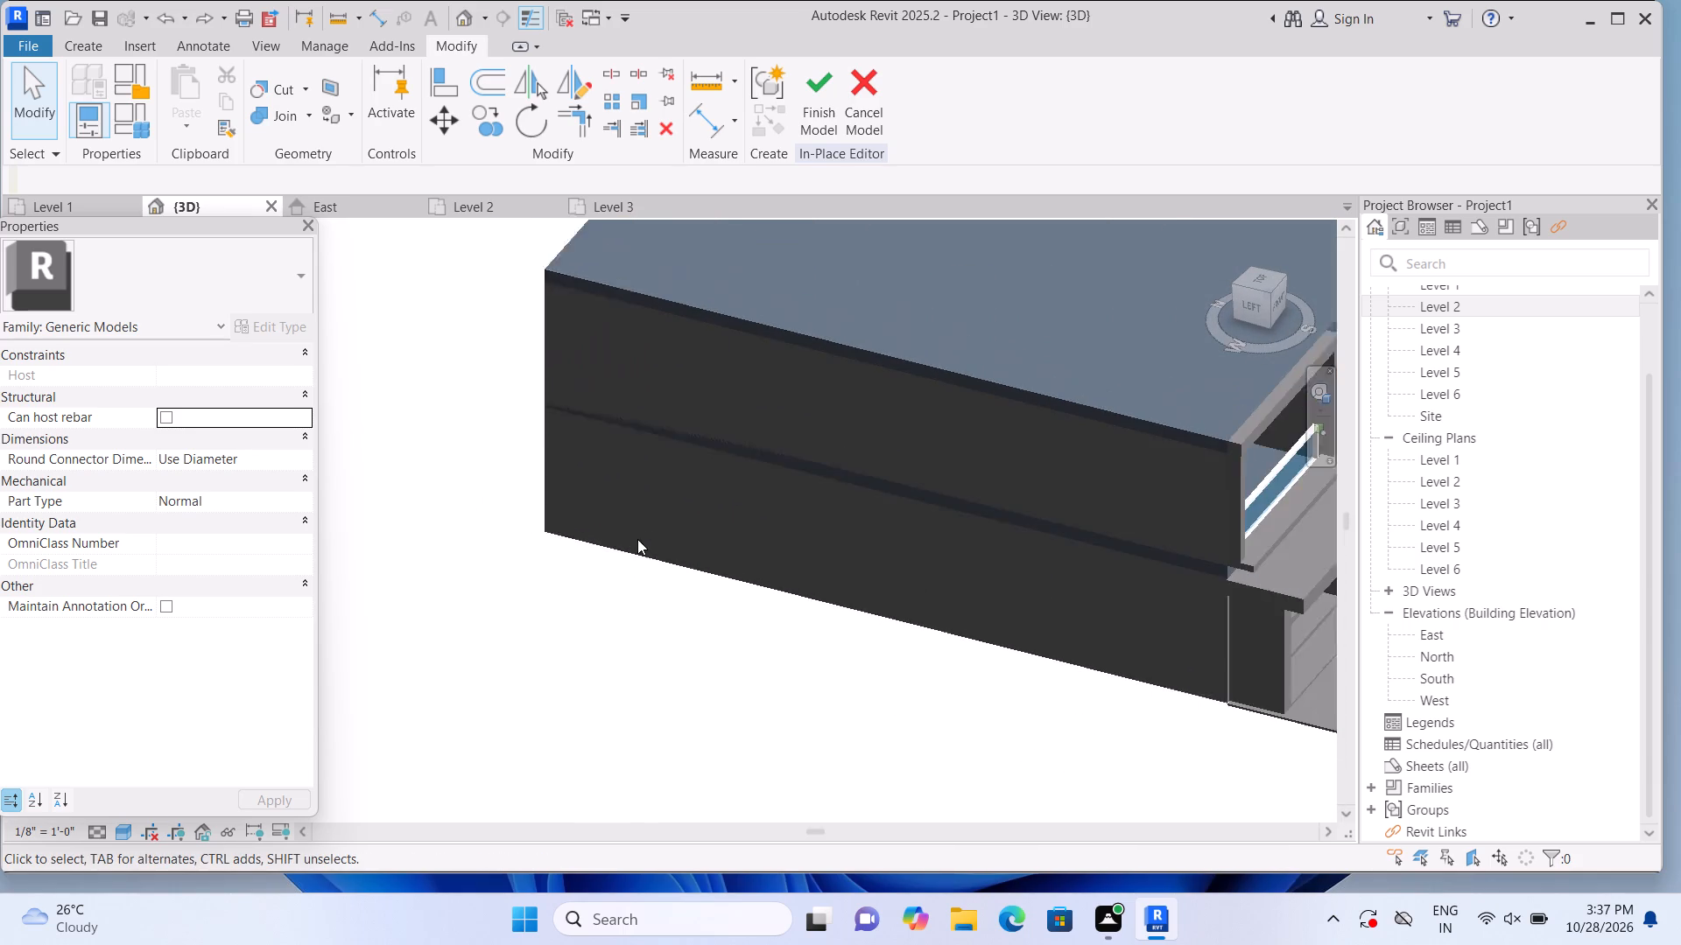
{"action": "scroll", "coordinate": [637, 539], "scroll_direction": "down", "scroll_amount": 1}
{"action": "scroll", "coordinate": [1153, 640], "scroll_direction": "up", "scroll_amount": 1}
{"action": "middle_click_drag", "start_coordinate": [1153, 640], "coordinate": [786, 702]}
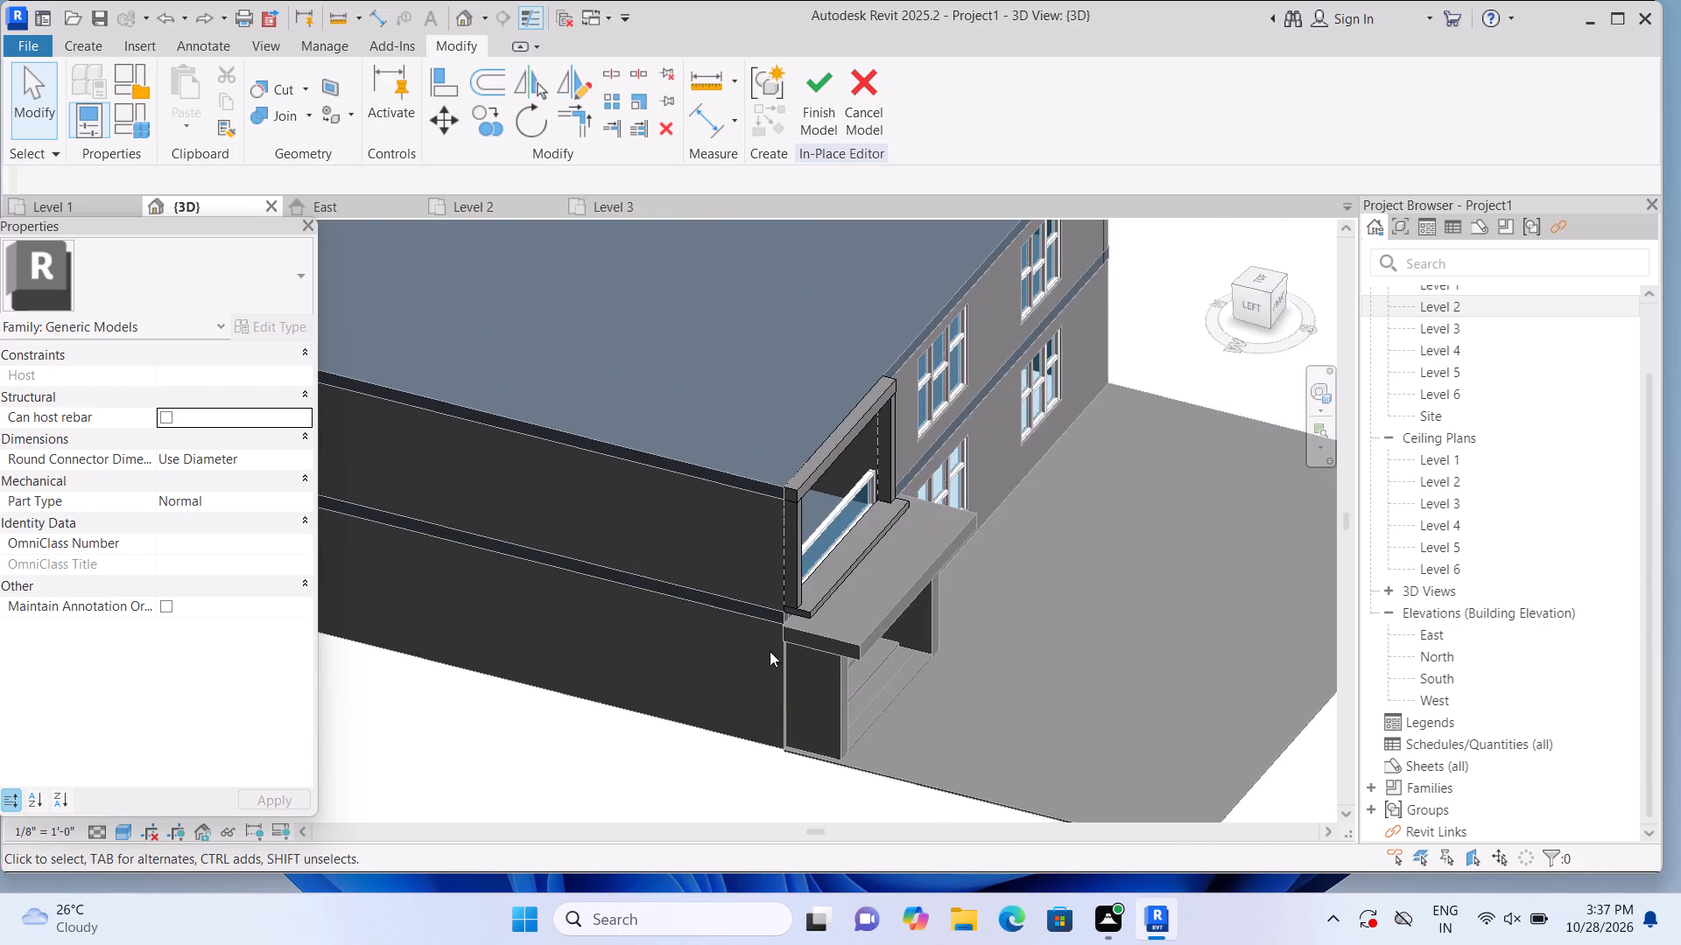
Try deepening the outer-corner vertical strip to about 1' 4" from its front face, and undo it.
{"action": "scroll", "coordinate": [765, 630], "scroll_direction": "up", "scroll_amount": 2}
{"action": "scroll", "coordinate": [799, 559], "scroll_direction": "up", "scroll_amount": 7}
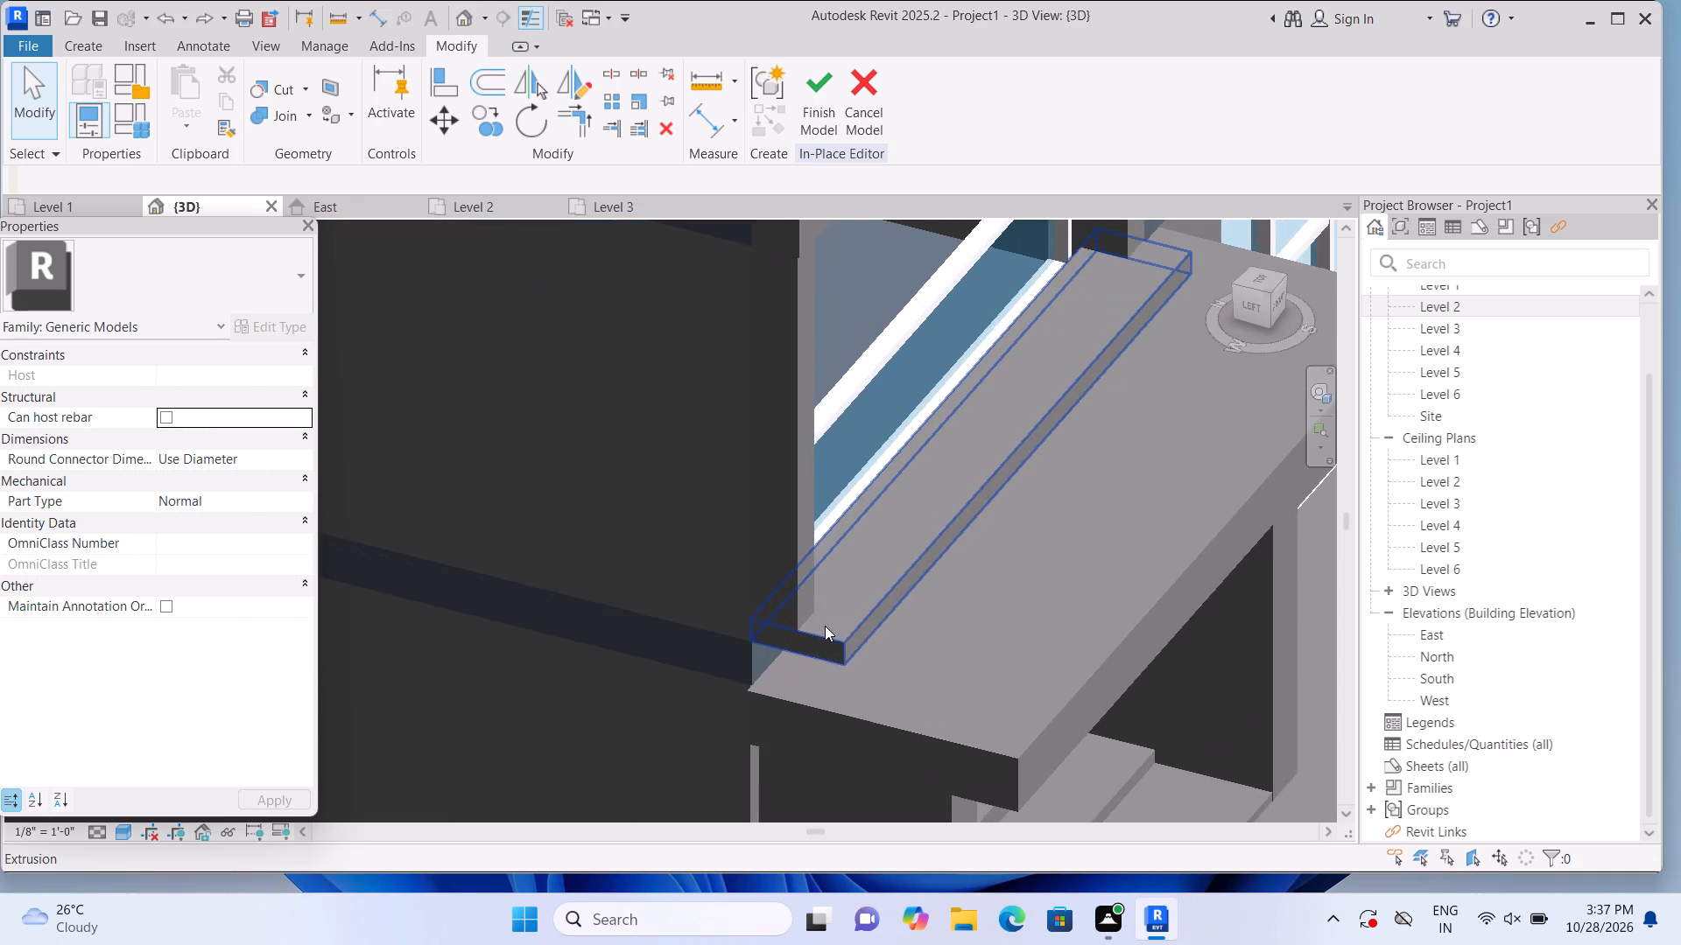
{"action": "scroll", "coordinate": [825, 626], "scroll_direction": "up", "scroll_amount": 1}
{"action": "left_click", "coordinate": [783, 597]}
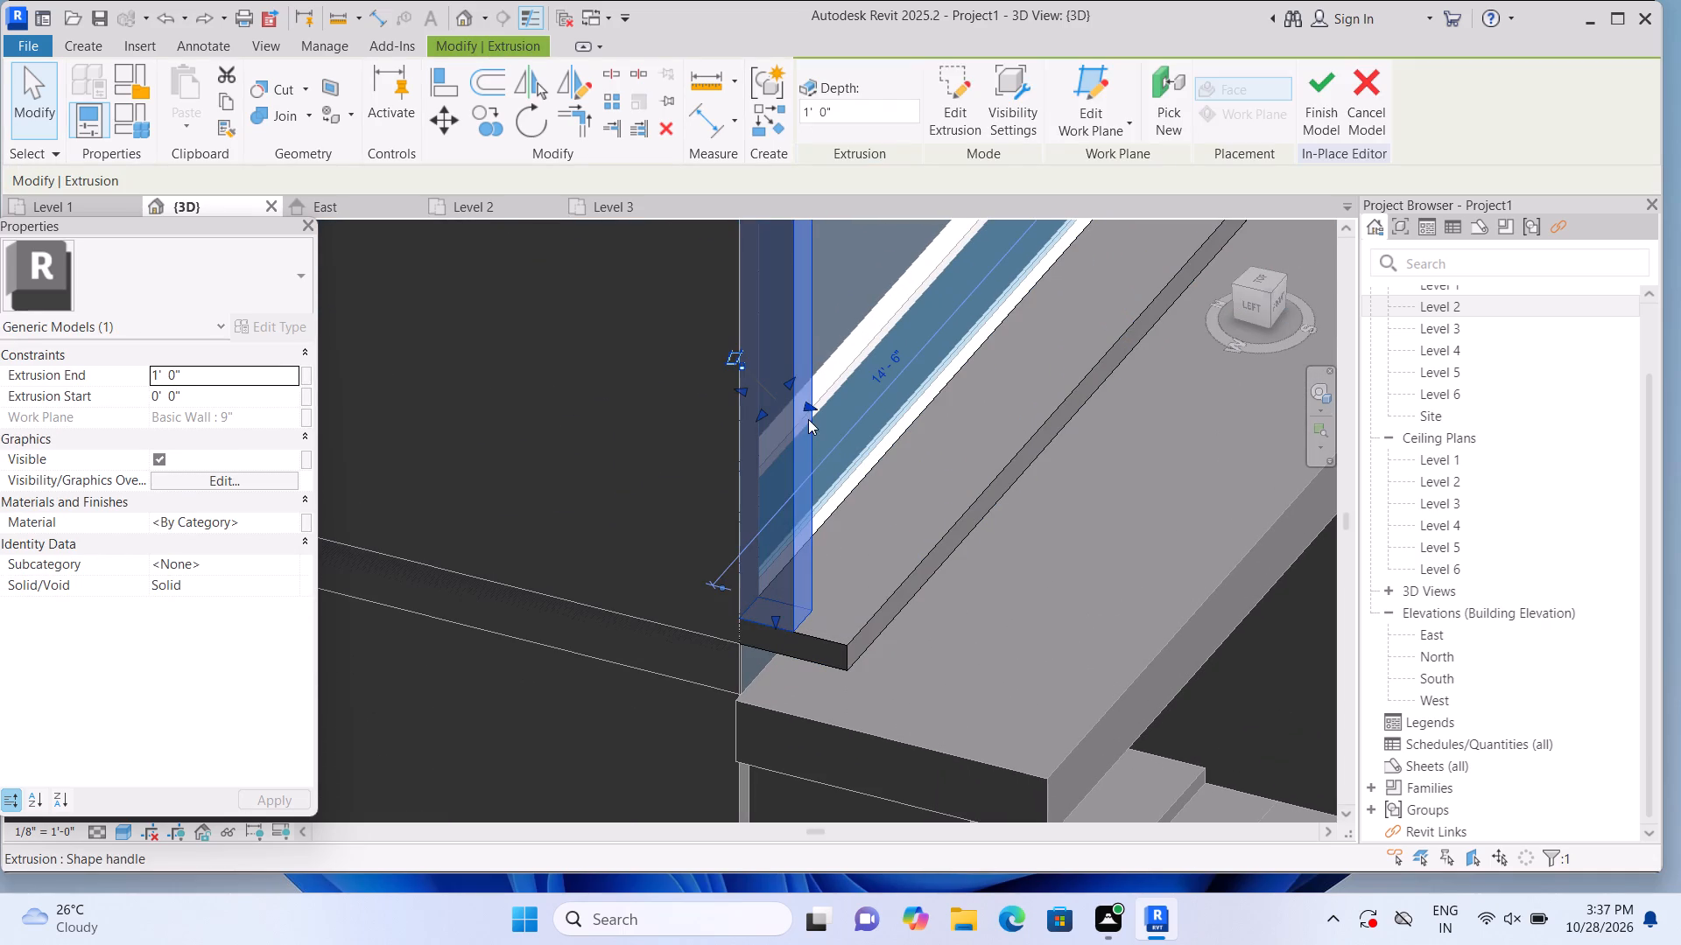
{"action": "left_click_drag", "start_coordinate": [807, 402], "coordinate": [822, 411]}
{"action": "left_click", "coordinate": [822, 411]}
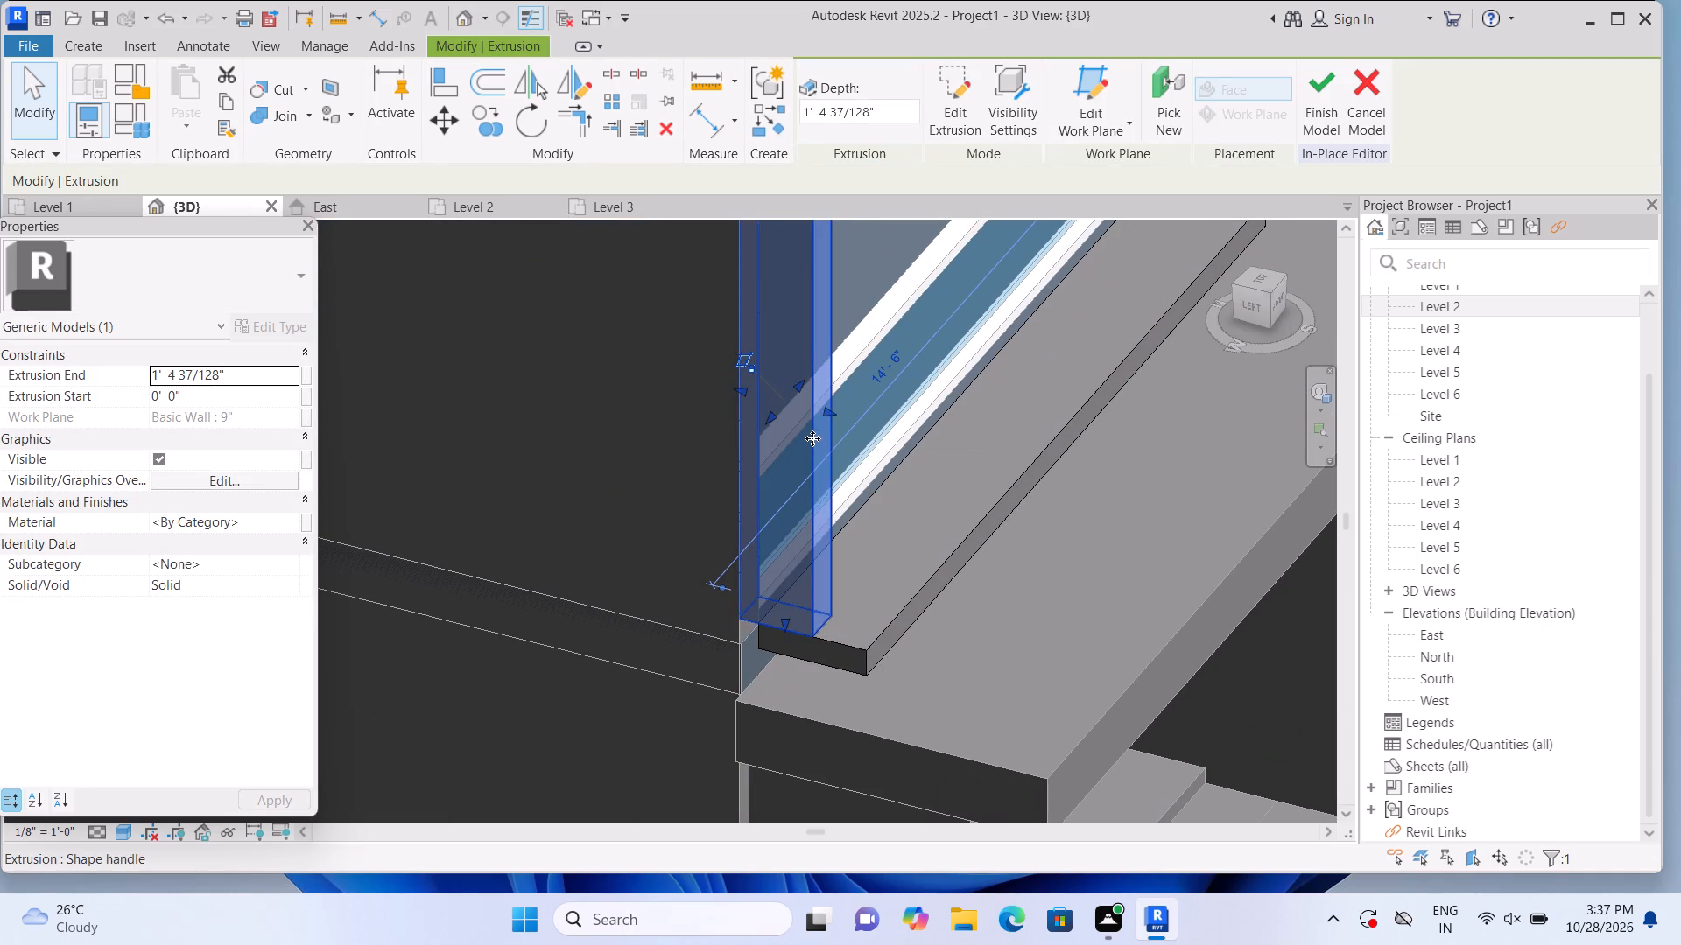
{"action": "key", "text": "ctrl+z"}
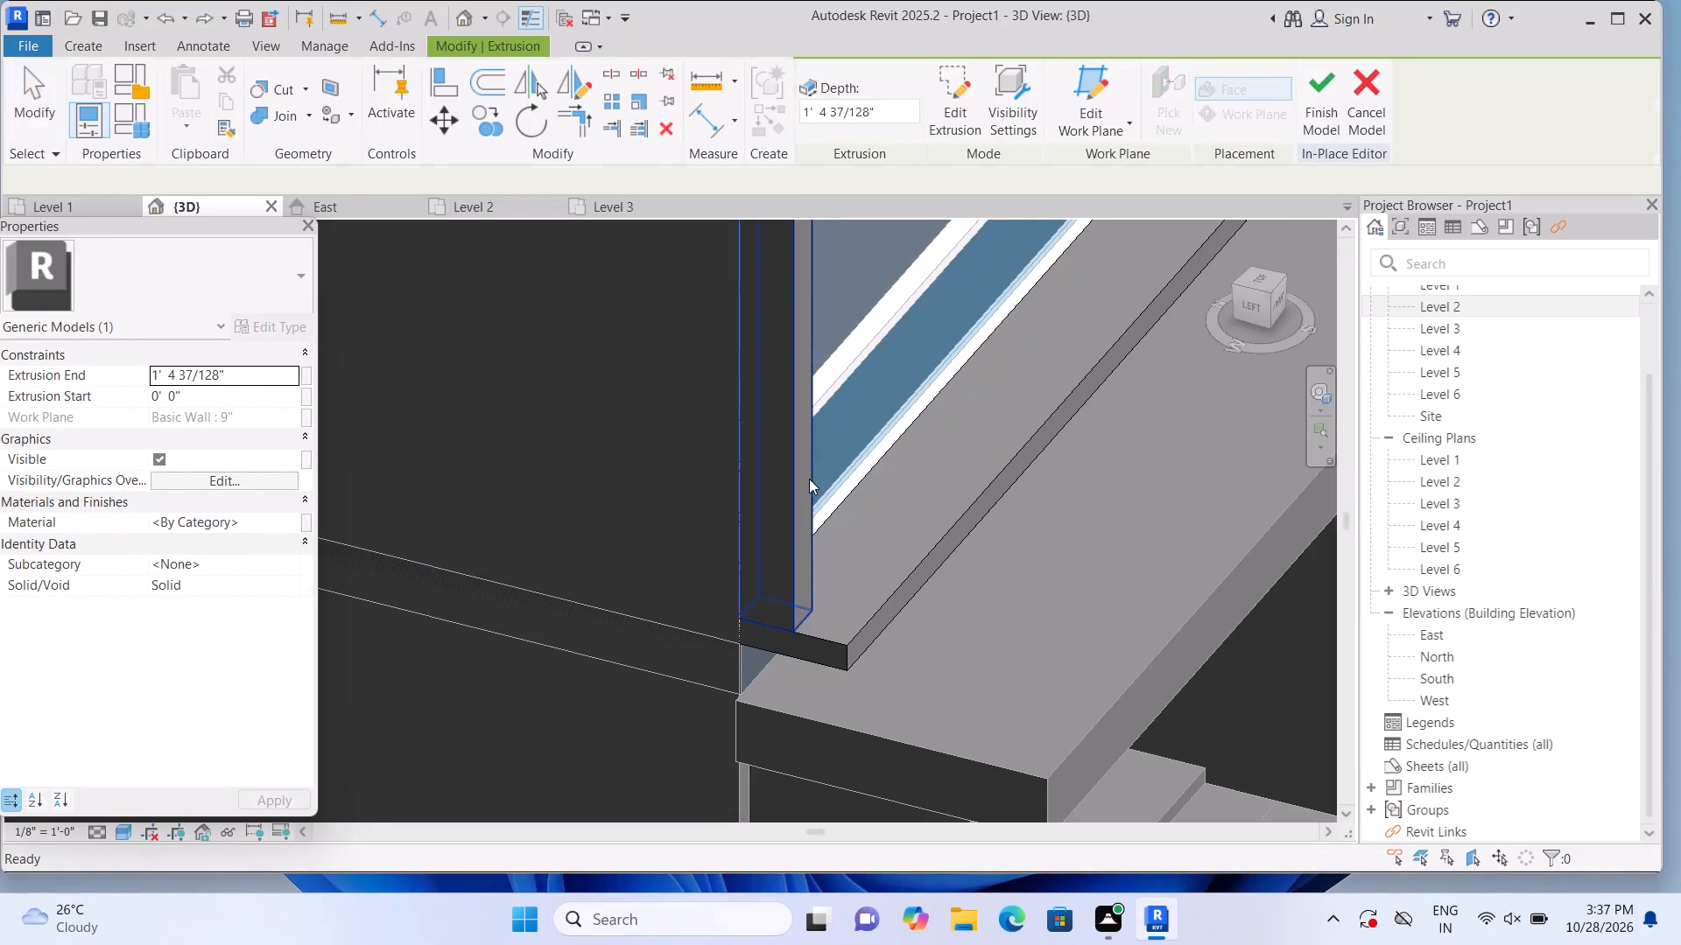
Delete the bottom horizontal strip of the frame beneath the balcony railing.
{"action": "left_click", "coordinate": [882, 610]}
{"action": "key", "text": "Delete"}
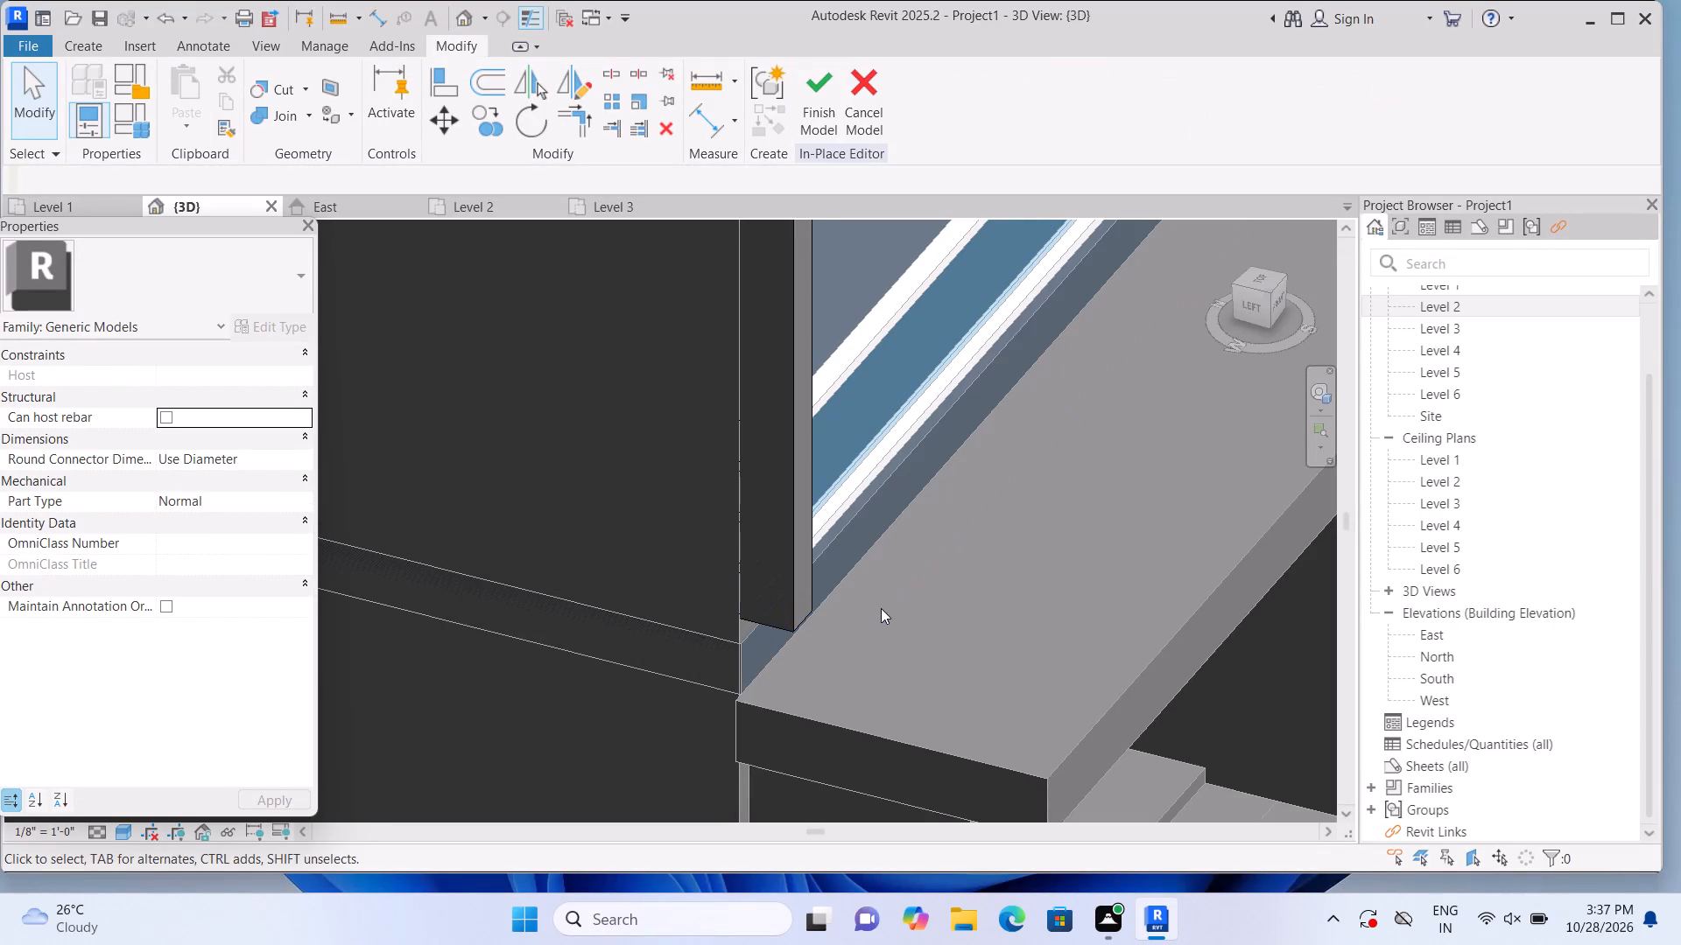
Start a new in-place extrusion while facing the building's front around the porch and balcony.
{"action": "left_click", "coordinate": [1279, 309]}
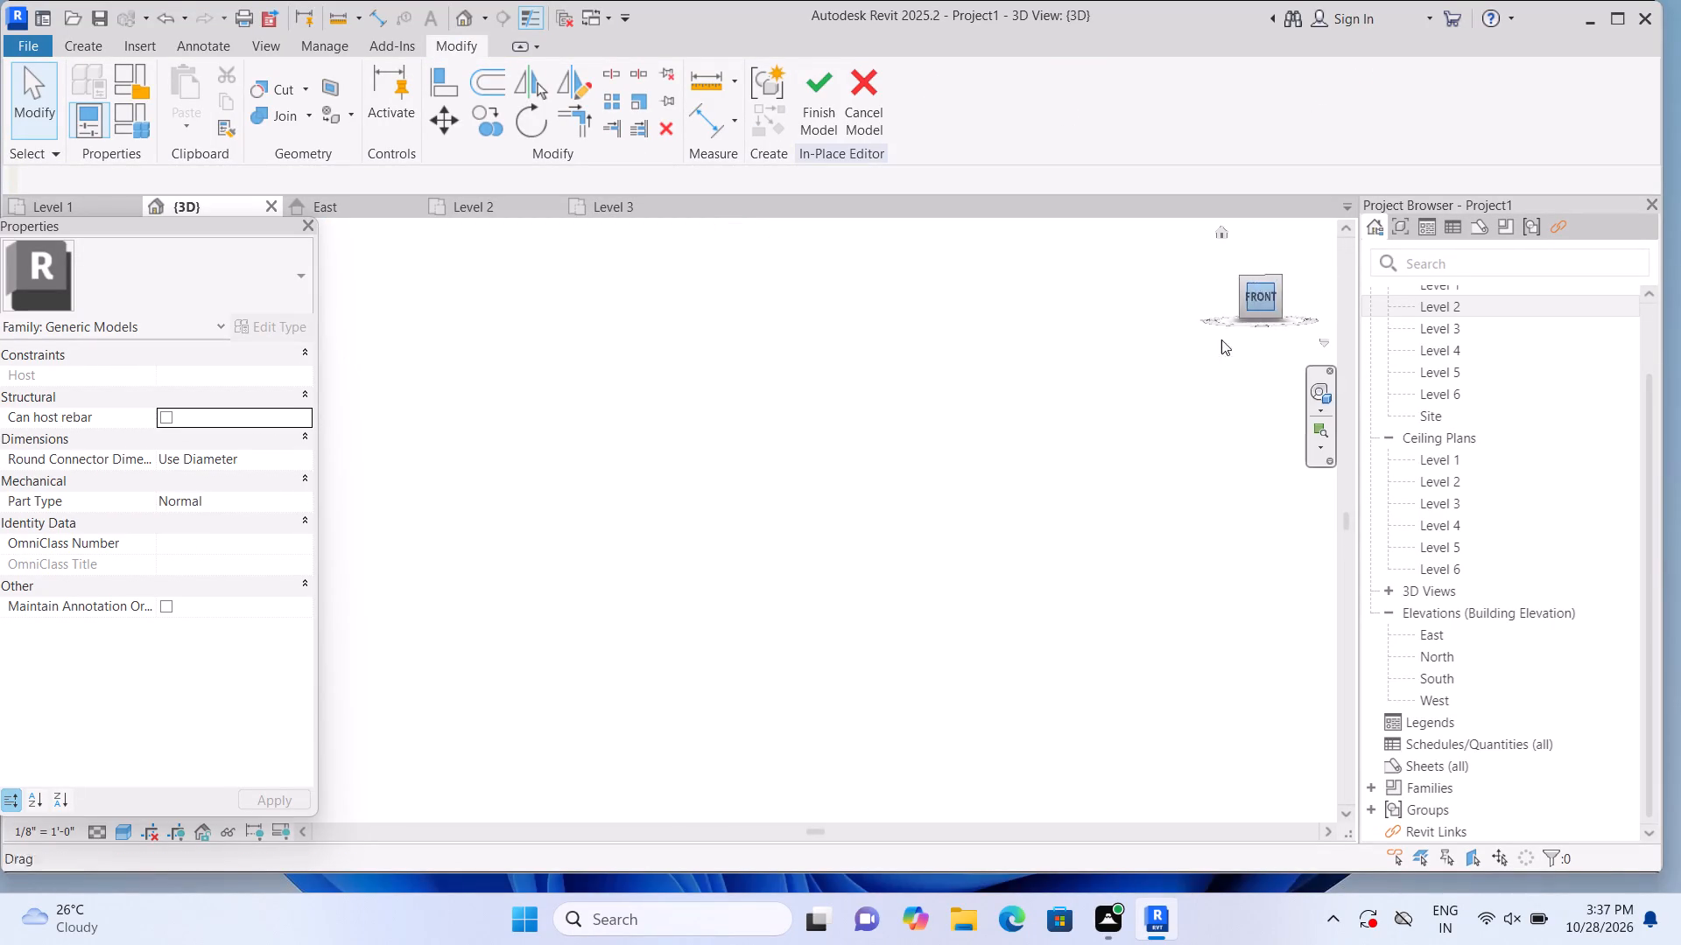
{"action": "scroll", "coordinate": [531, 544], "scroll_direction": "up", "scroll_amount": 8}
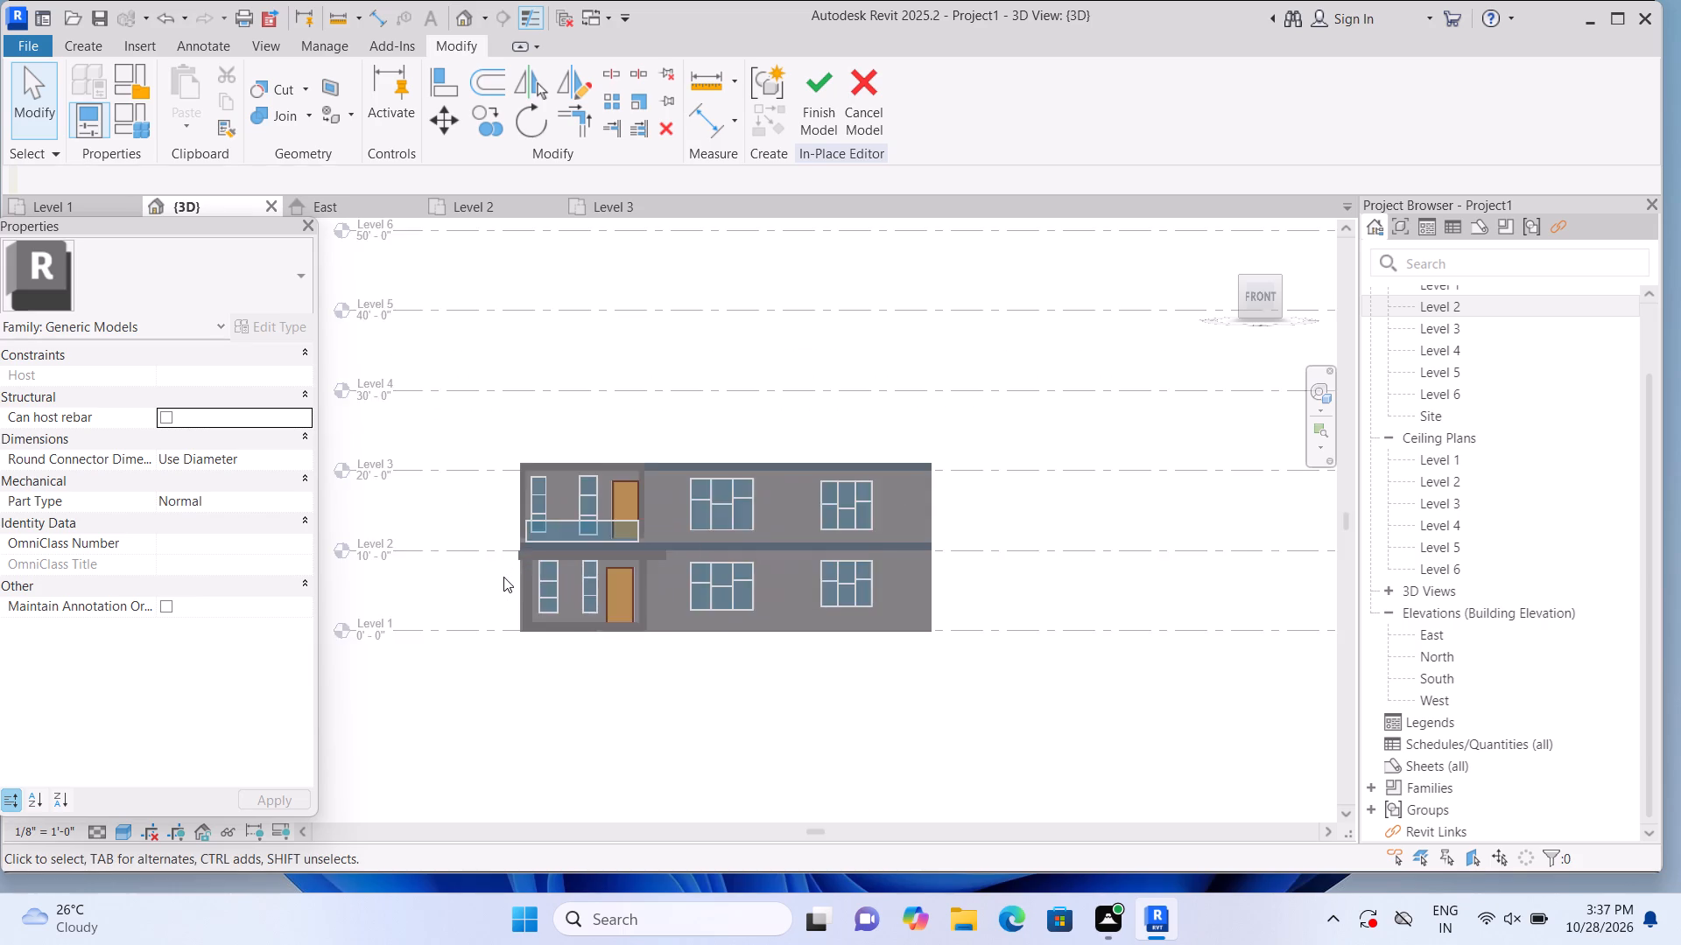
{"action": "scroll", "coordinate": [503, 577], "scroll_direction": "up", "scroll_amount": 9}
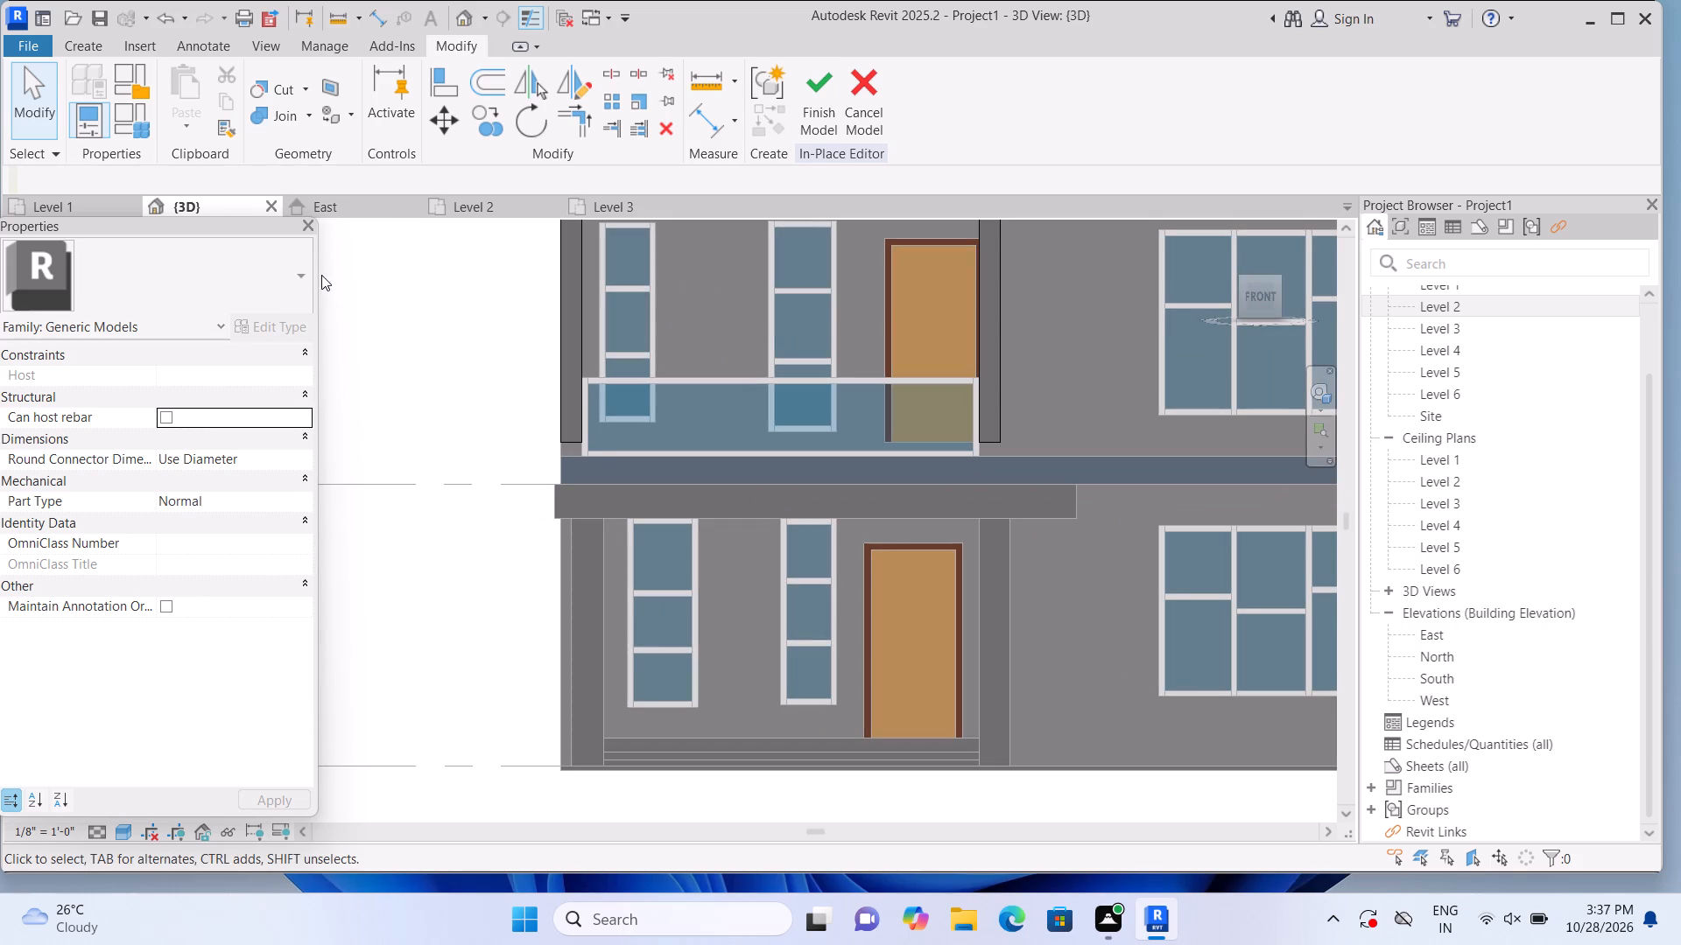
{"action": "left_click", "coordinate": [89, 47]}
{"action": "left_click", "coordinate": [181, 96]}
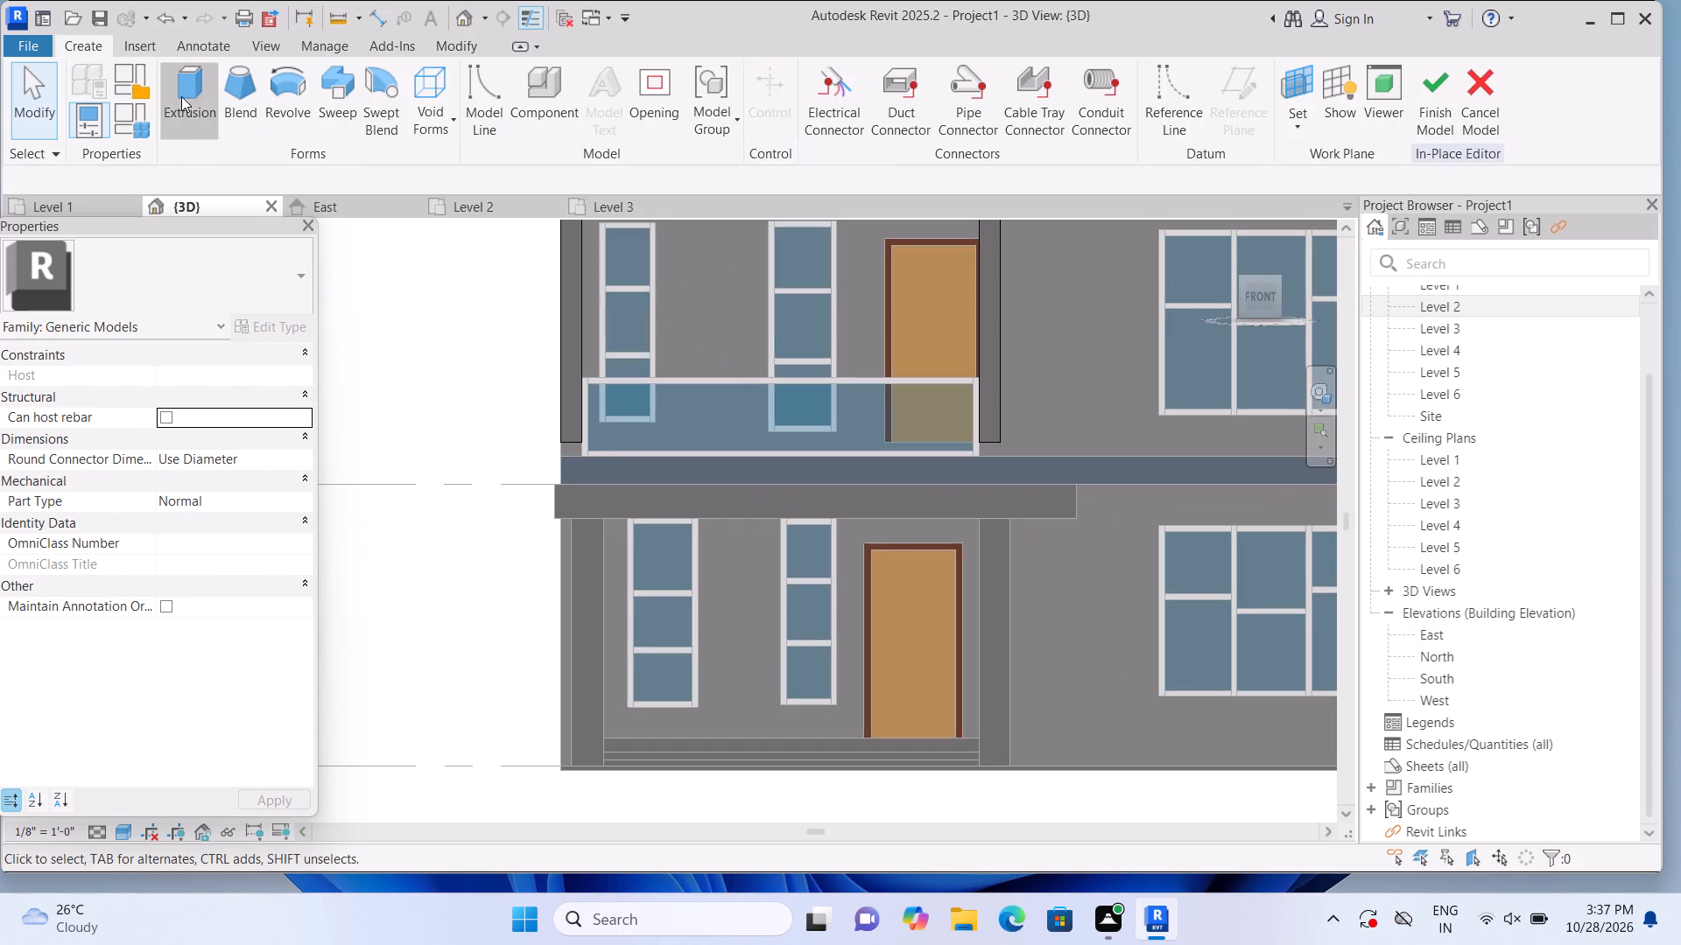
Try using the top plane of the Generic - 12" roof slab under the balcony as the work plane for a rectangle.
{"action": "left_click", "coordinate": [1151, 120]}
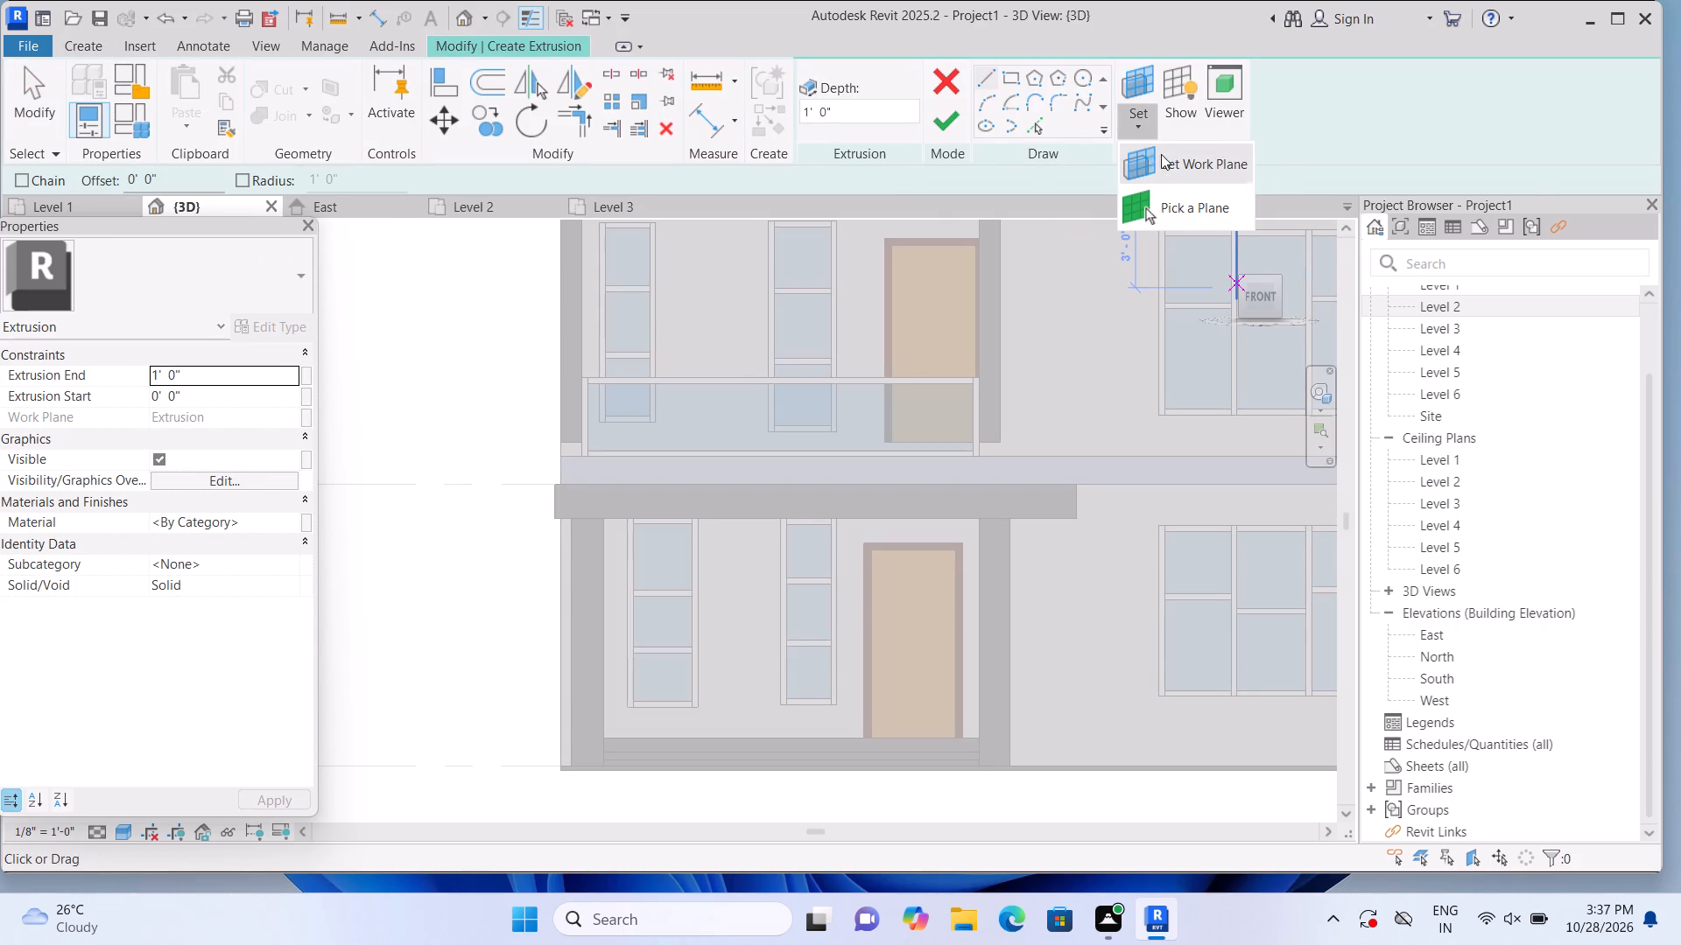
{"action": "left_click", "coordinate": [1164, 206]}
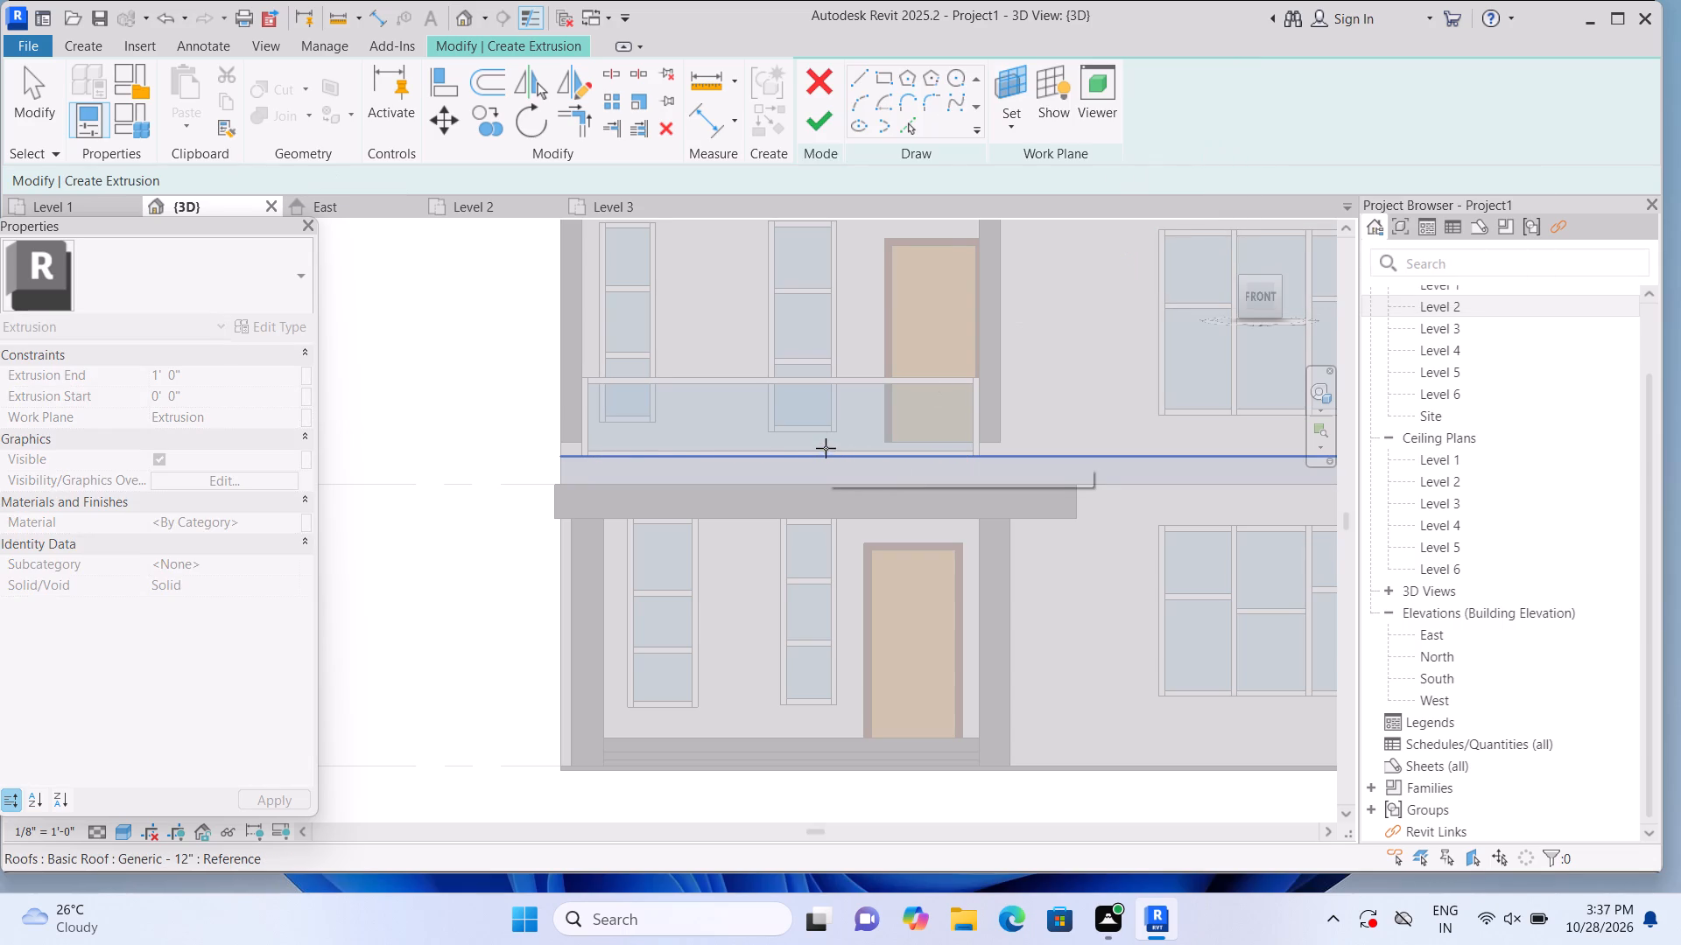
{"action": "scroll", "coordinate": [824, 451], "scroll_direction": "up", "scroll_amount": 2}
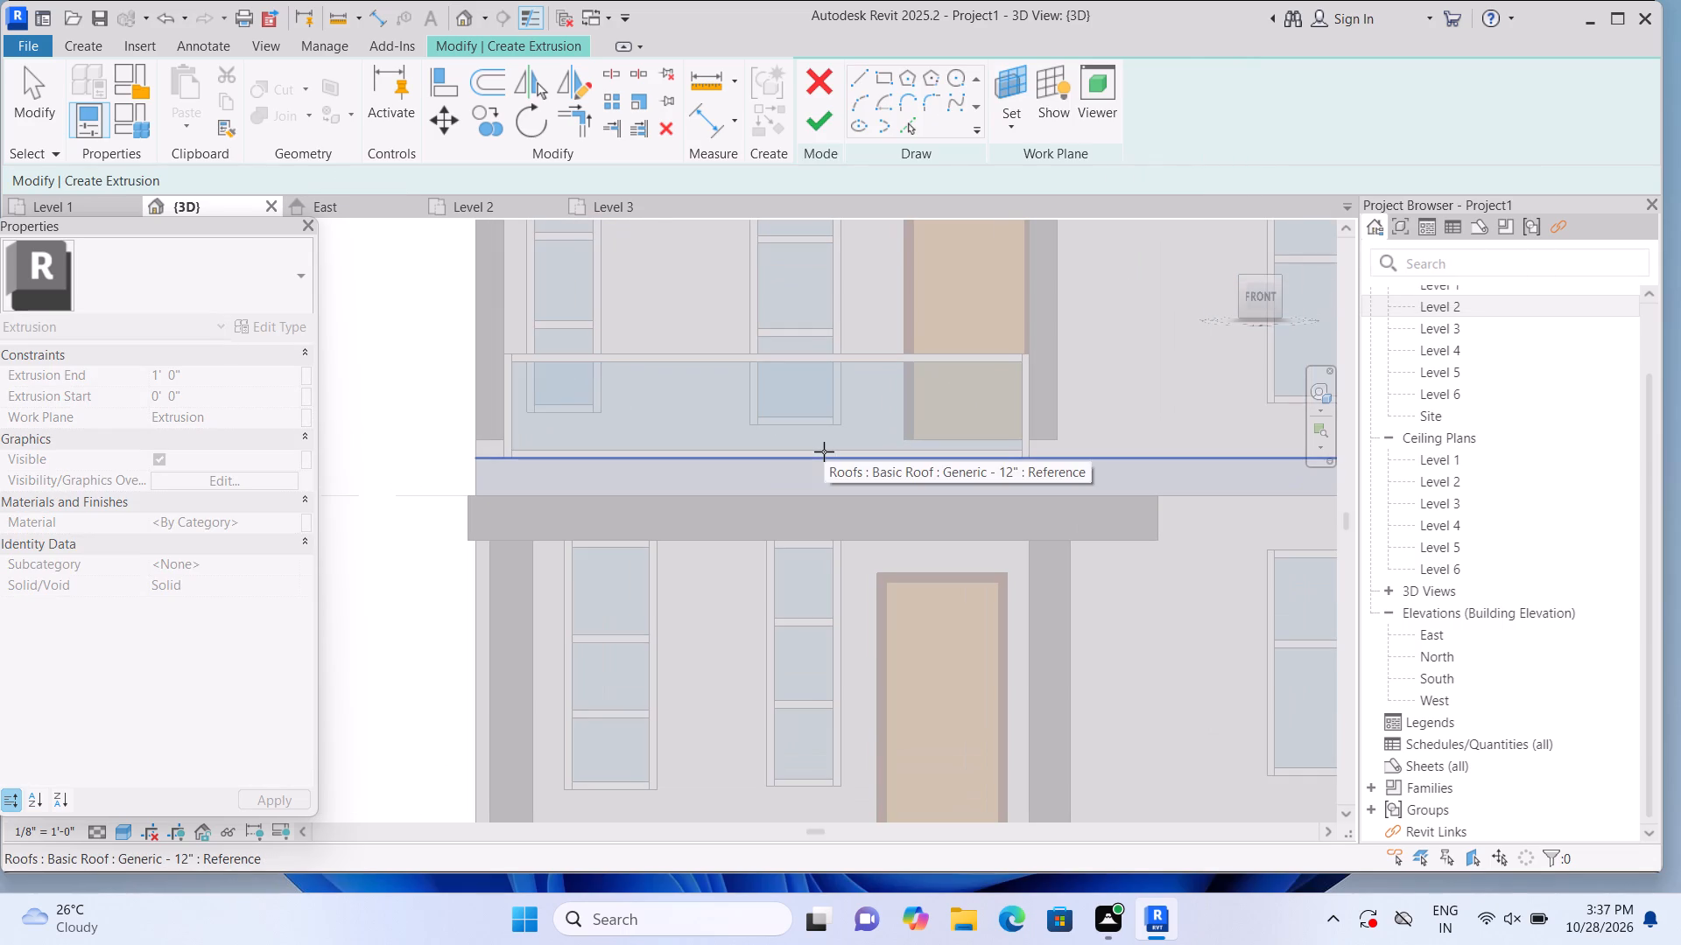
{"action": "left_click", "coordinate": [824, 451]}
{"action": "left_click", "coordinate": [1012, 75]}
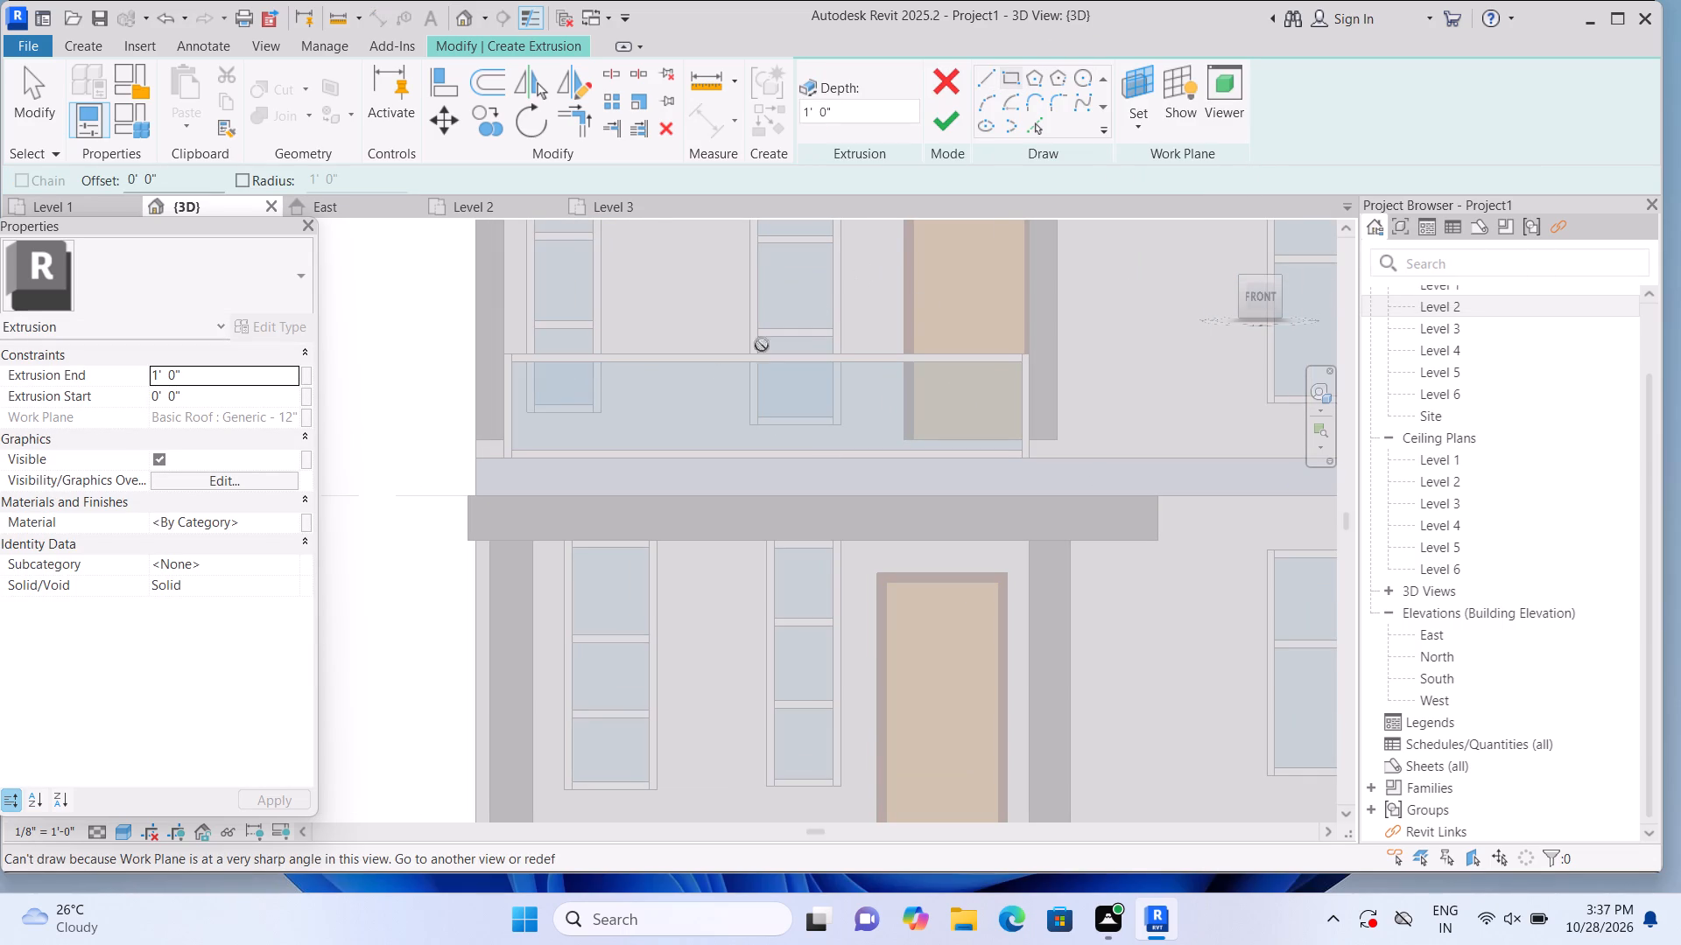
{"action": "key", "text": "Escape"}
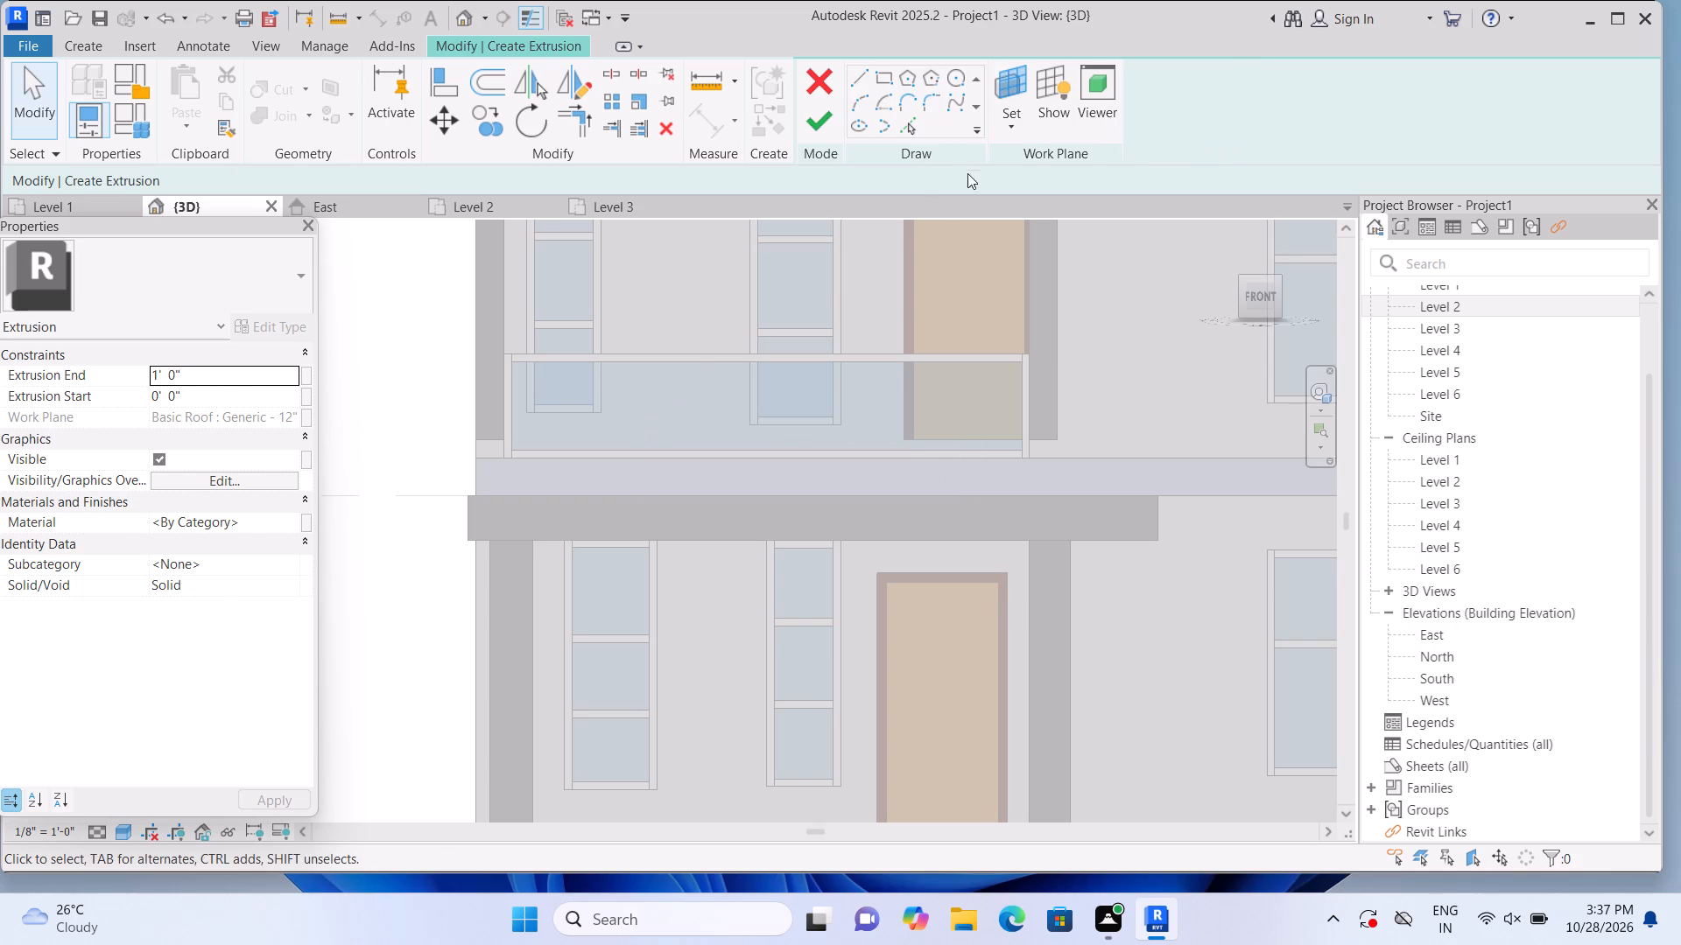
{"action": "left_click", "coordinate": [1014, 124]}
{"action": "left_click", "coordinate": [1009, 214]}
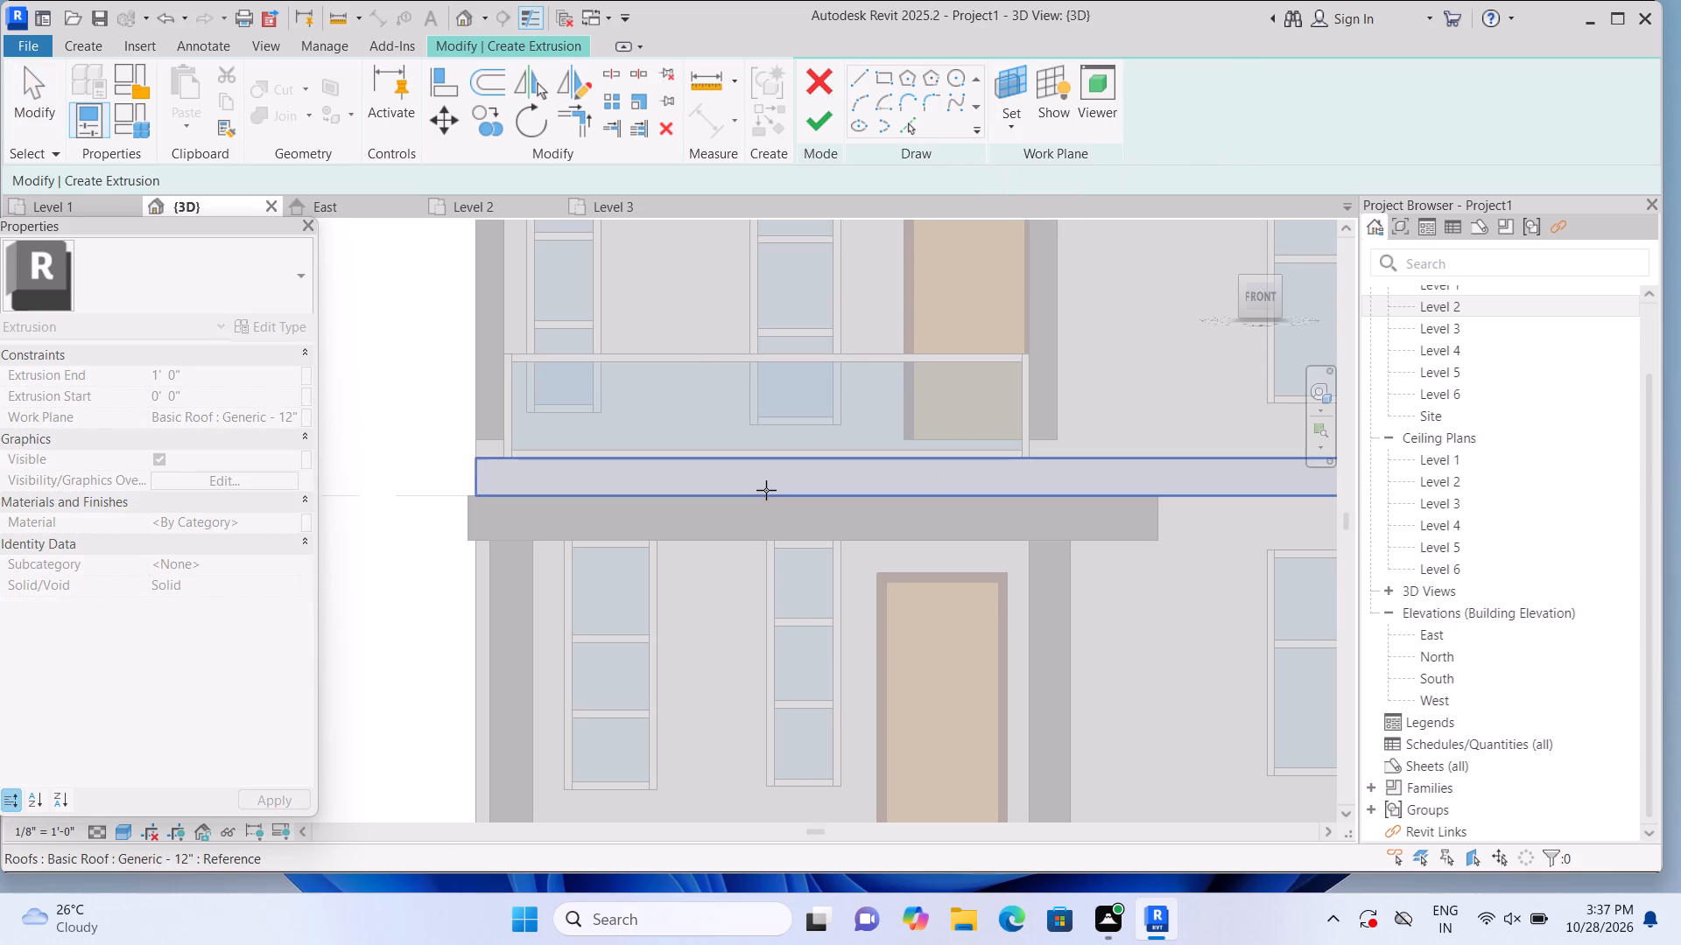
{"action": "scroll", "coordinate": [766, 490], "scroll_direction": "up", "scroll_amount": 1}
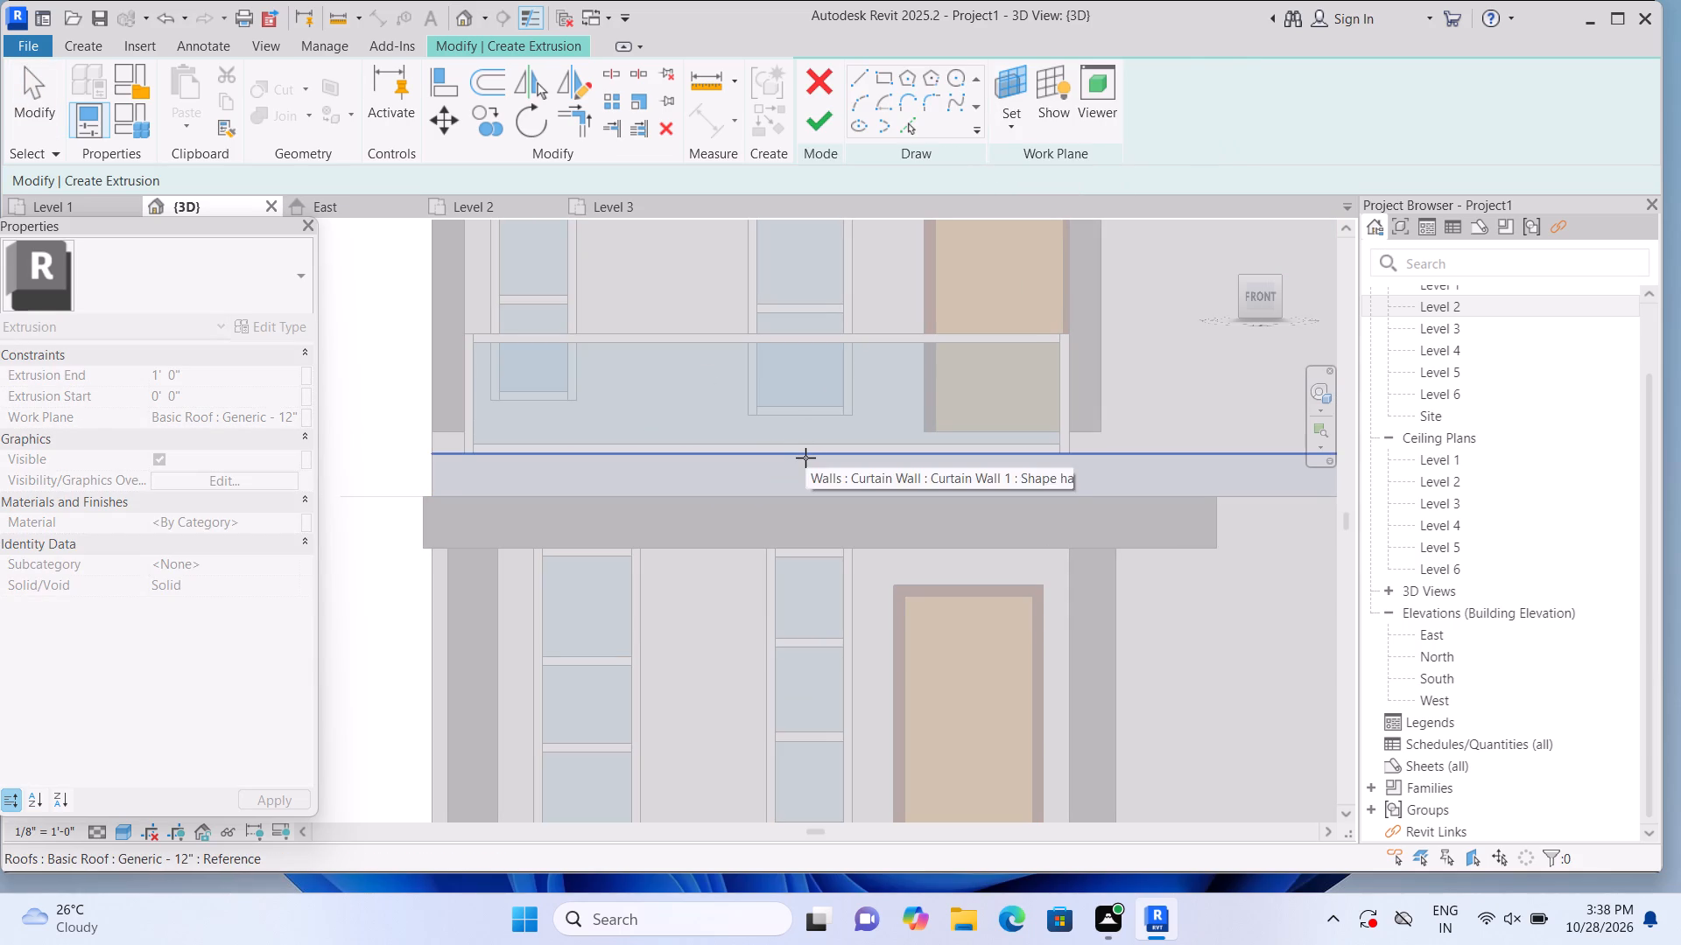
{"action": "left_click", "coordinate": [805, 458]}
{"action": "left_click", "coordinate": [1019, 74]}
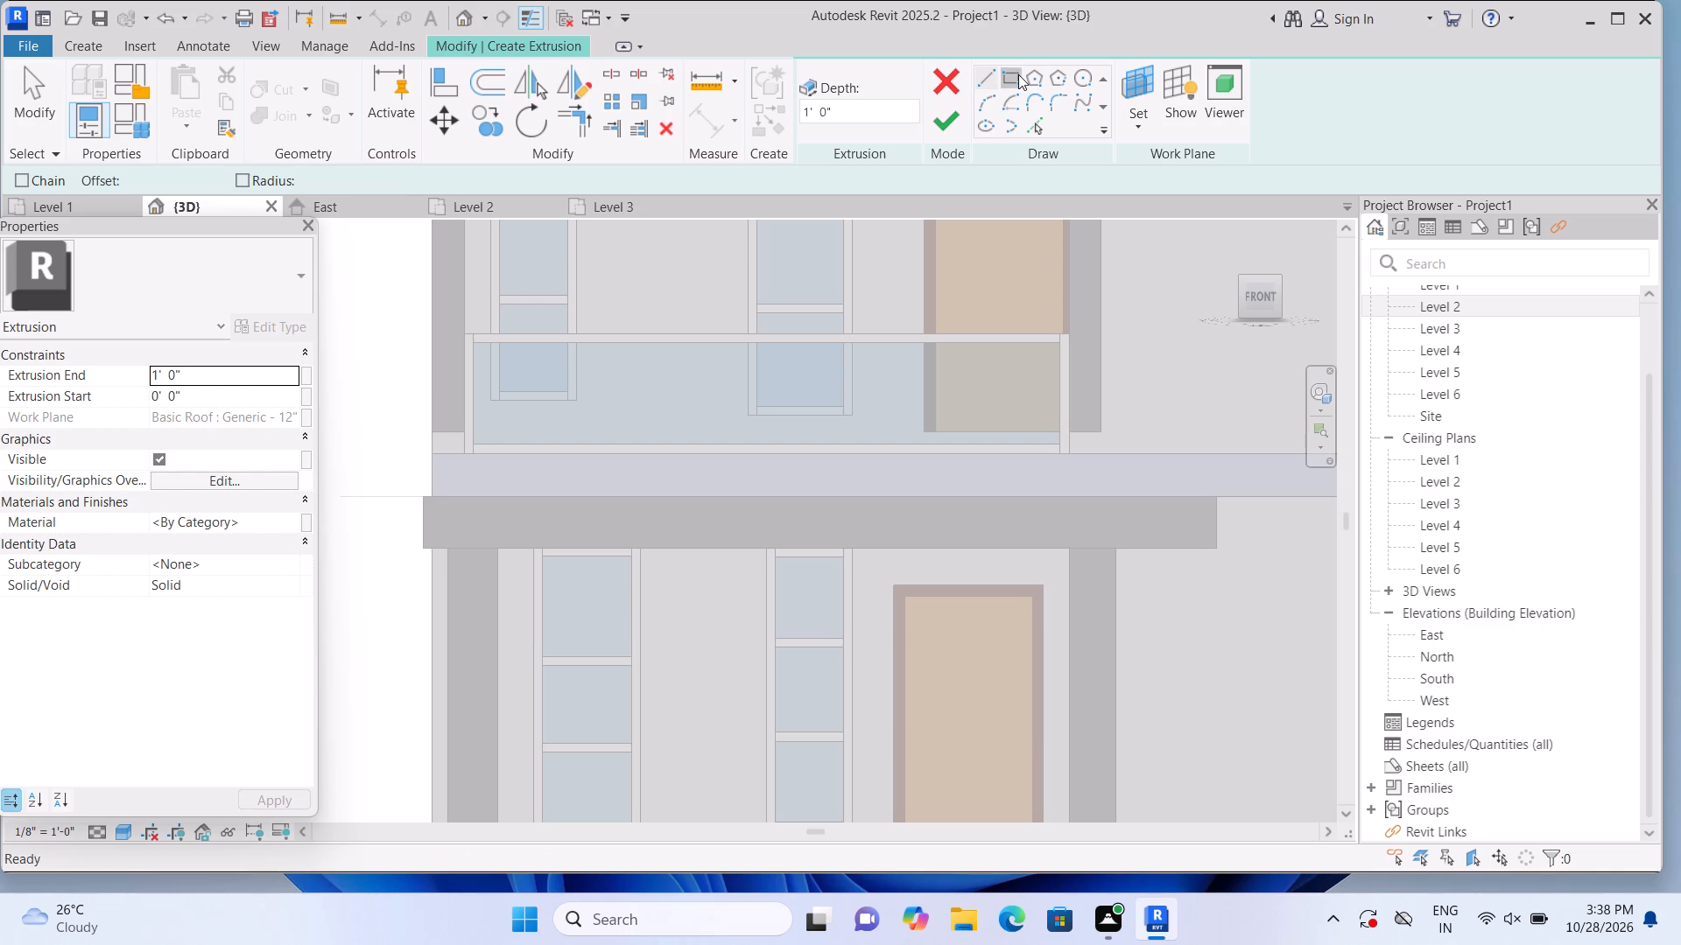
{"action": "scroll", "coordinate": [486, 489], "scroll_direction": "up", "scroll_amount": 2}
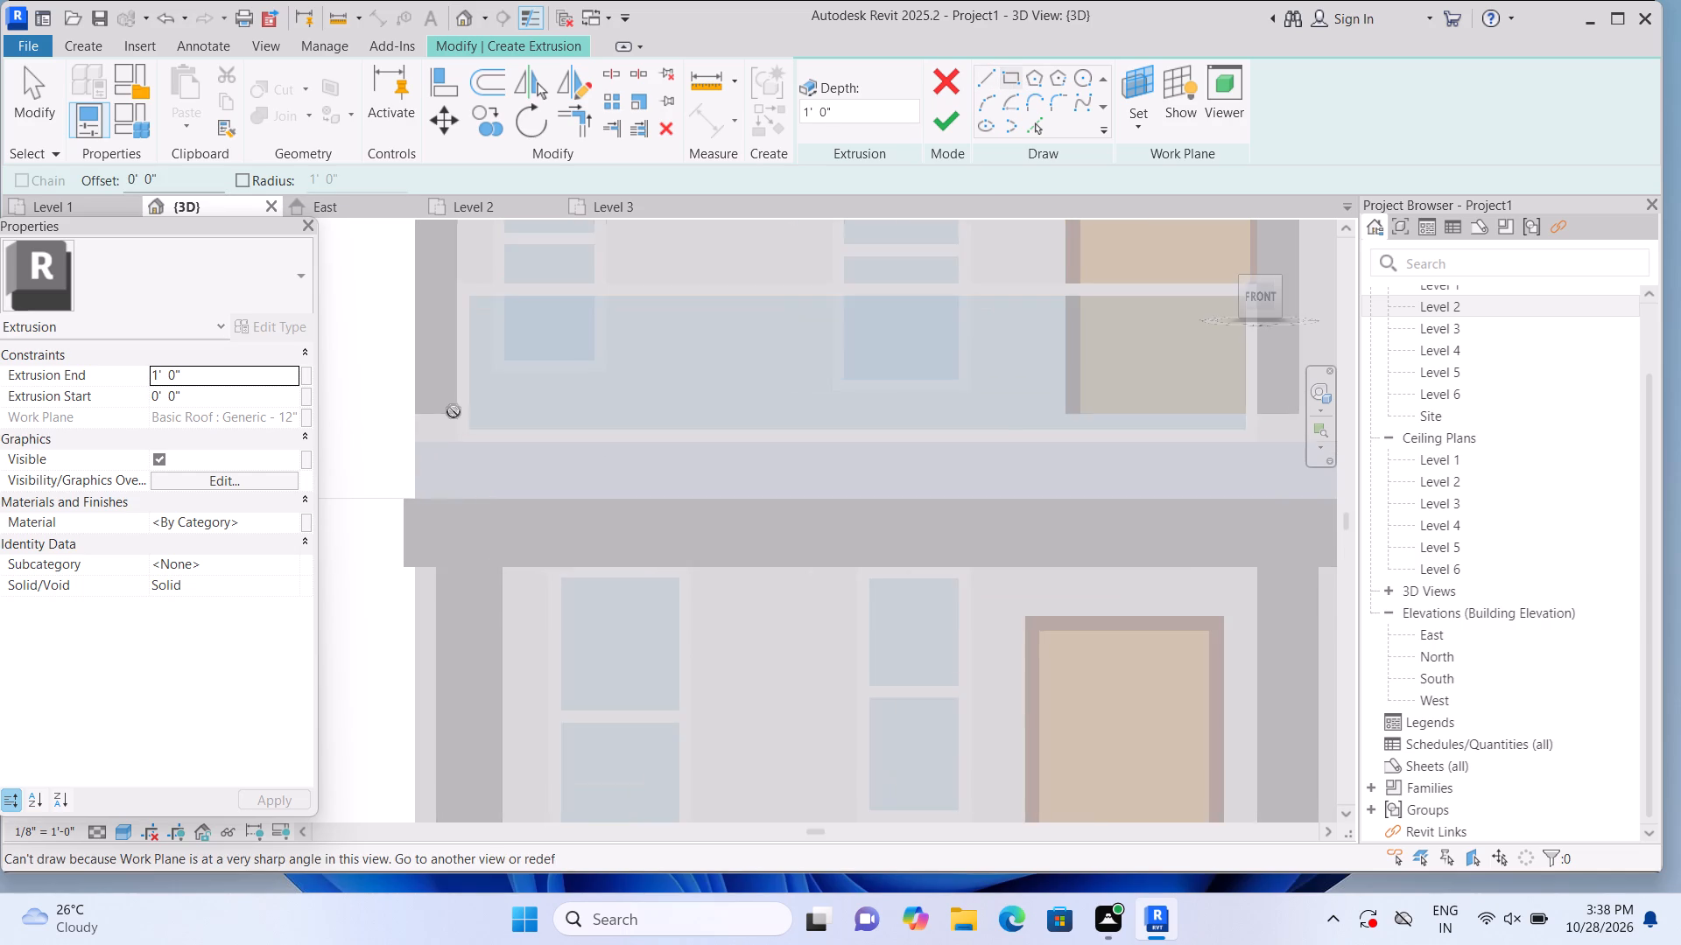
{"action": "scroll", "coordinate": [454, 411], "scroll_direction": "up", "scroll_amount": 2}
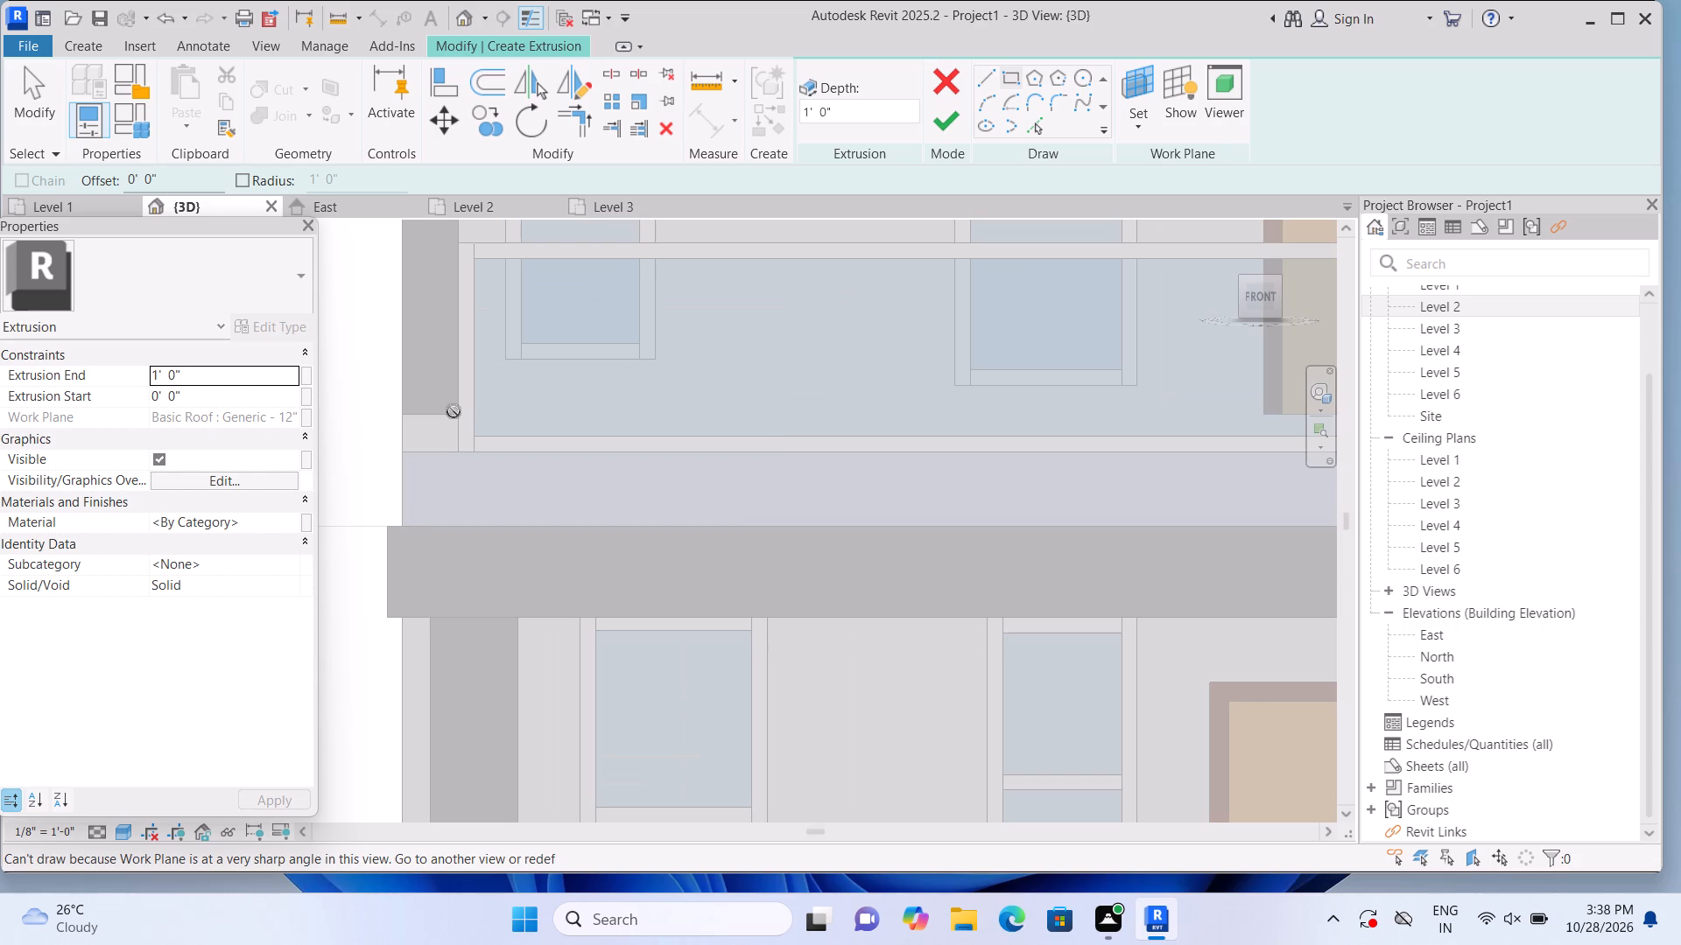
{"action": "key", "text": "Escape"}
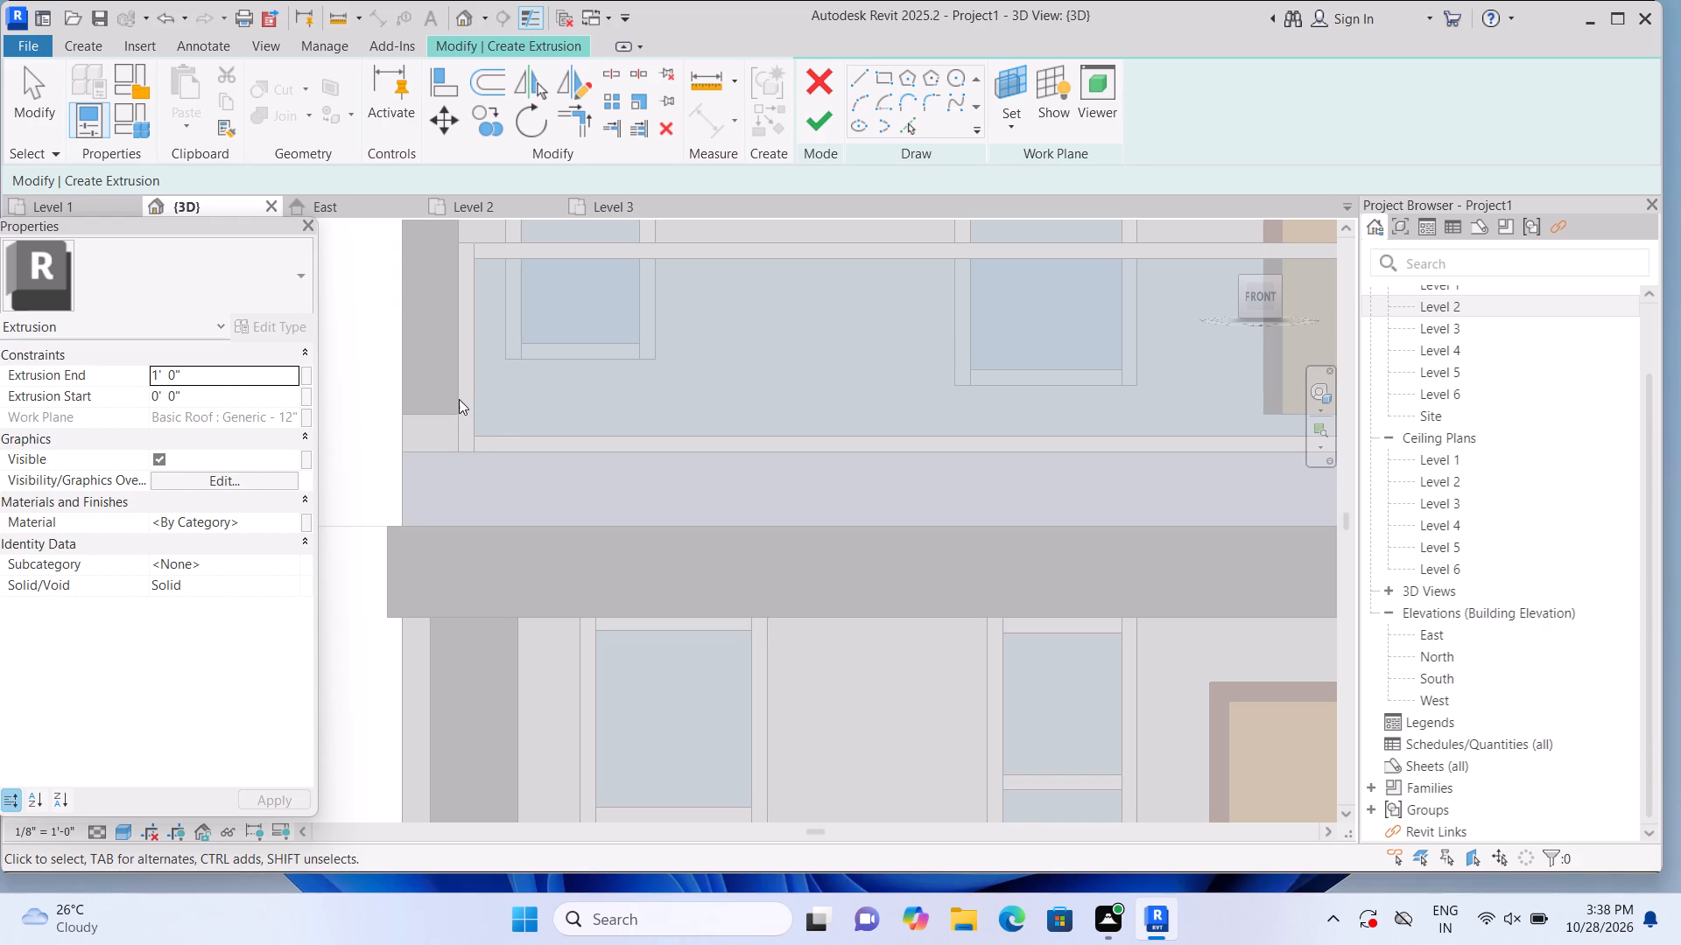
Using the balcony slab's front face as work plane, extrude a thin rectangular strip 1' 0" deep along its top edge beneath the railing.
{"action": "left_click", "coordinate": [1007, 132]}
{"action": "left_click", "coordinate": [1030, 207]}
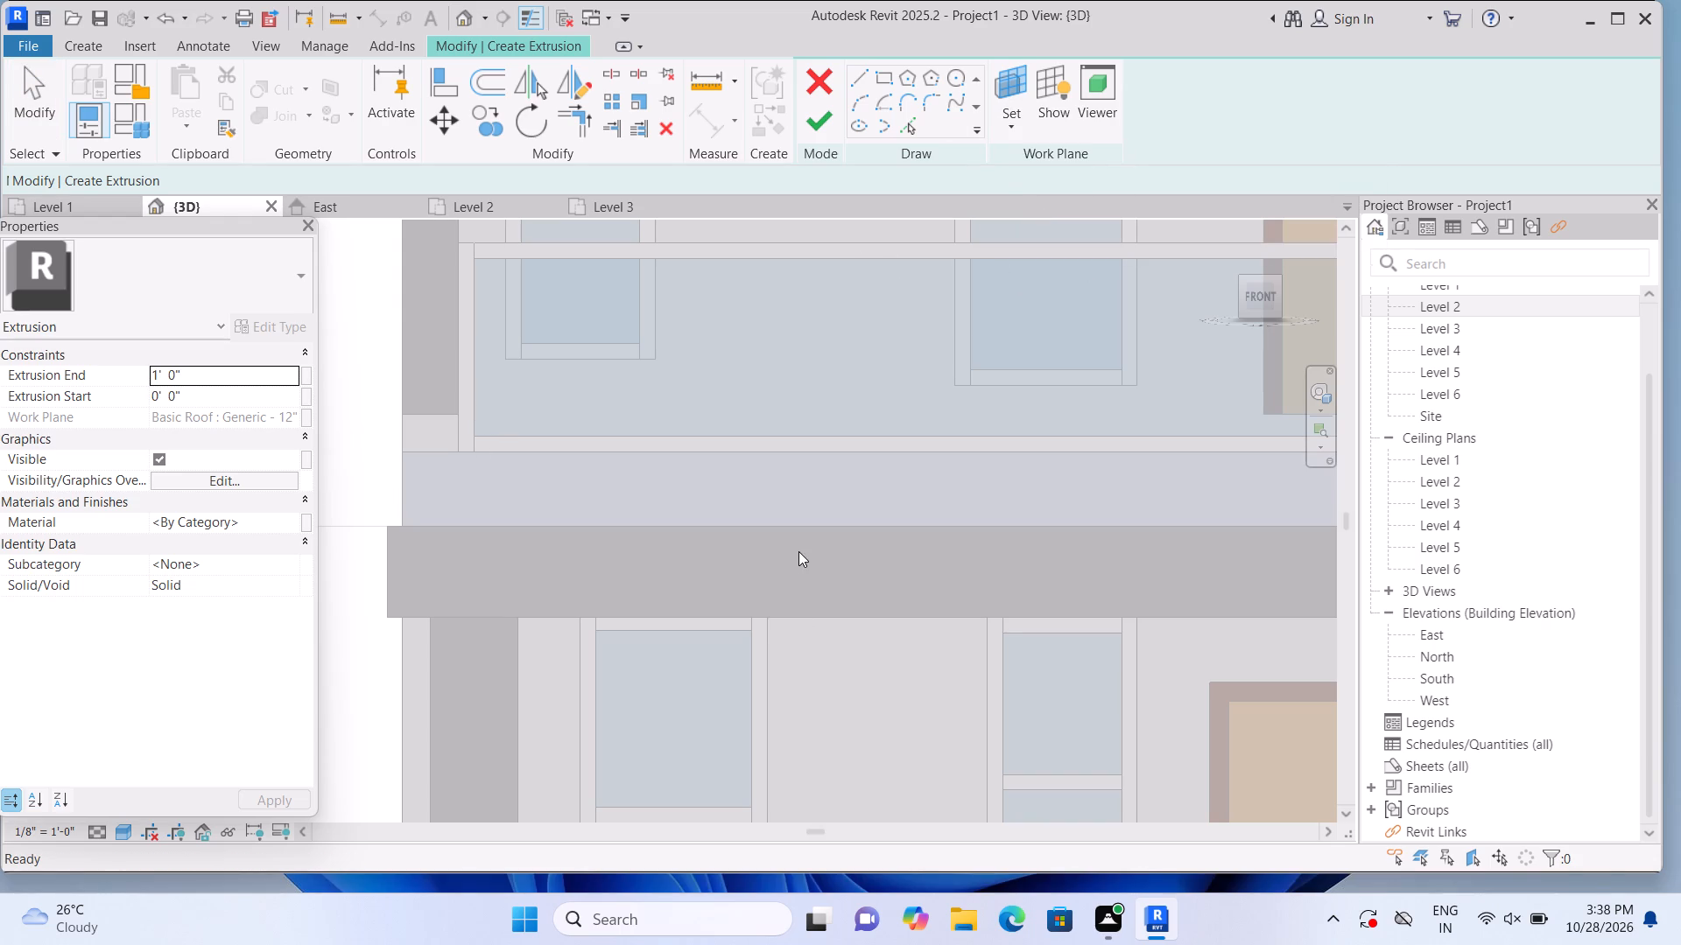
{"action": "left_click", "coordinate": [819, 495]}
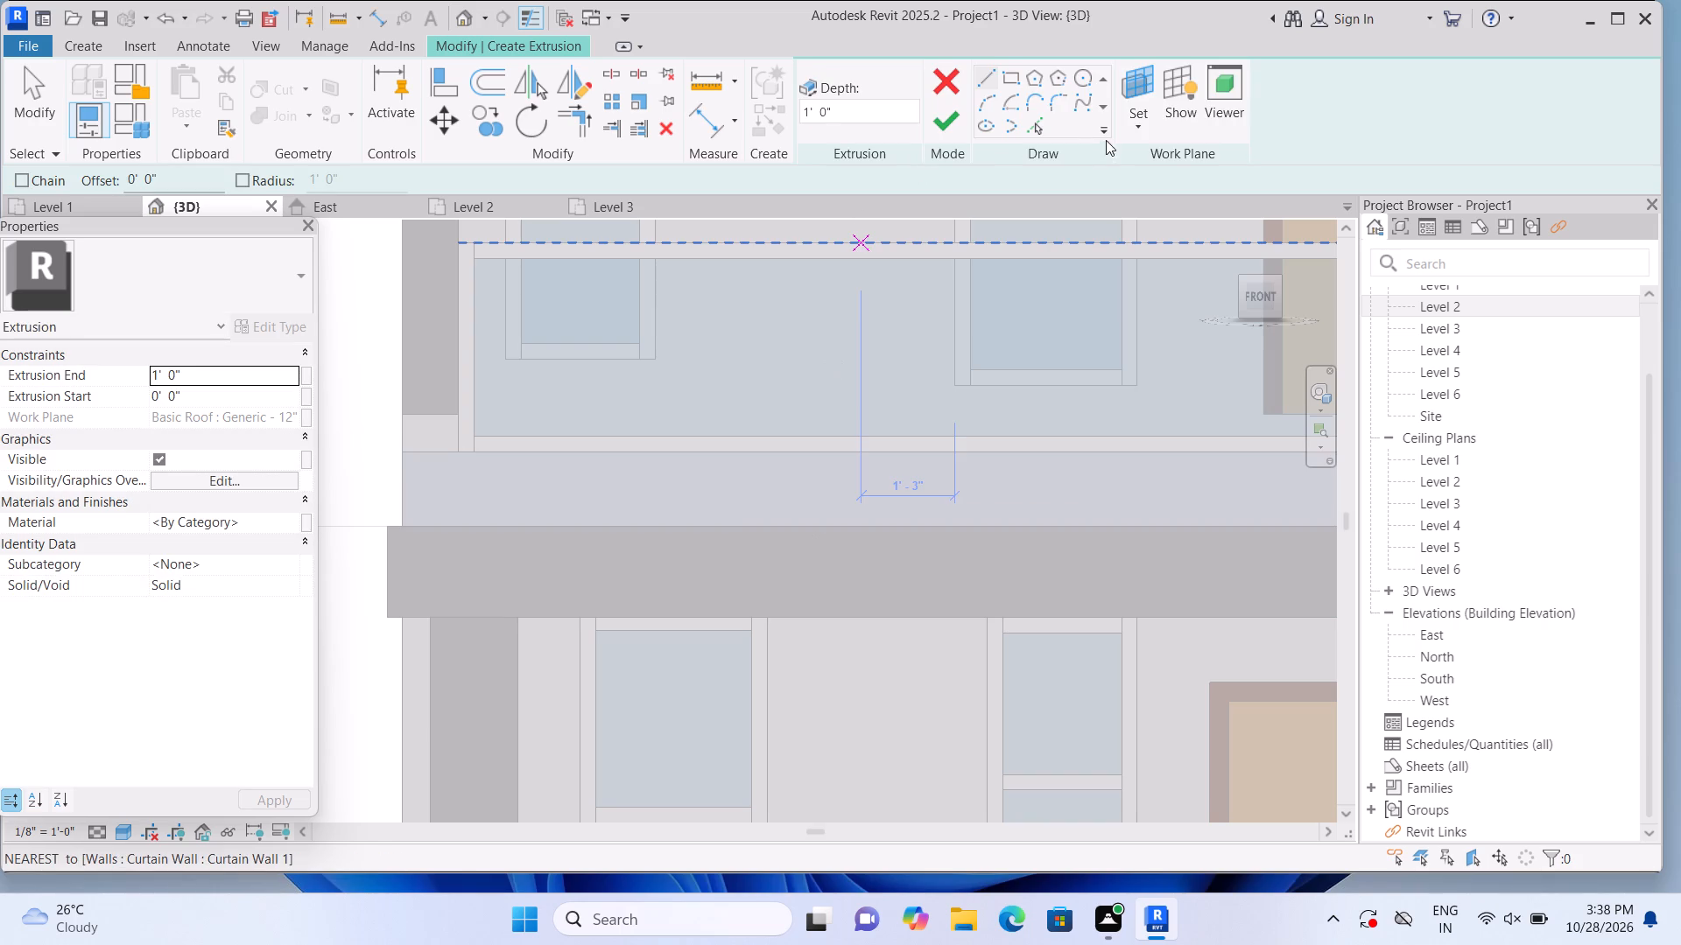
{"action": "left_click", "coordinate": [1018, 85]}
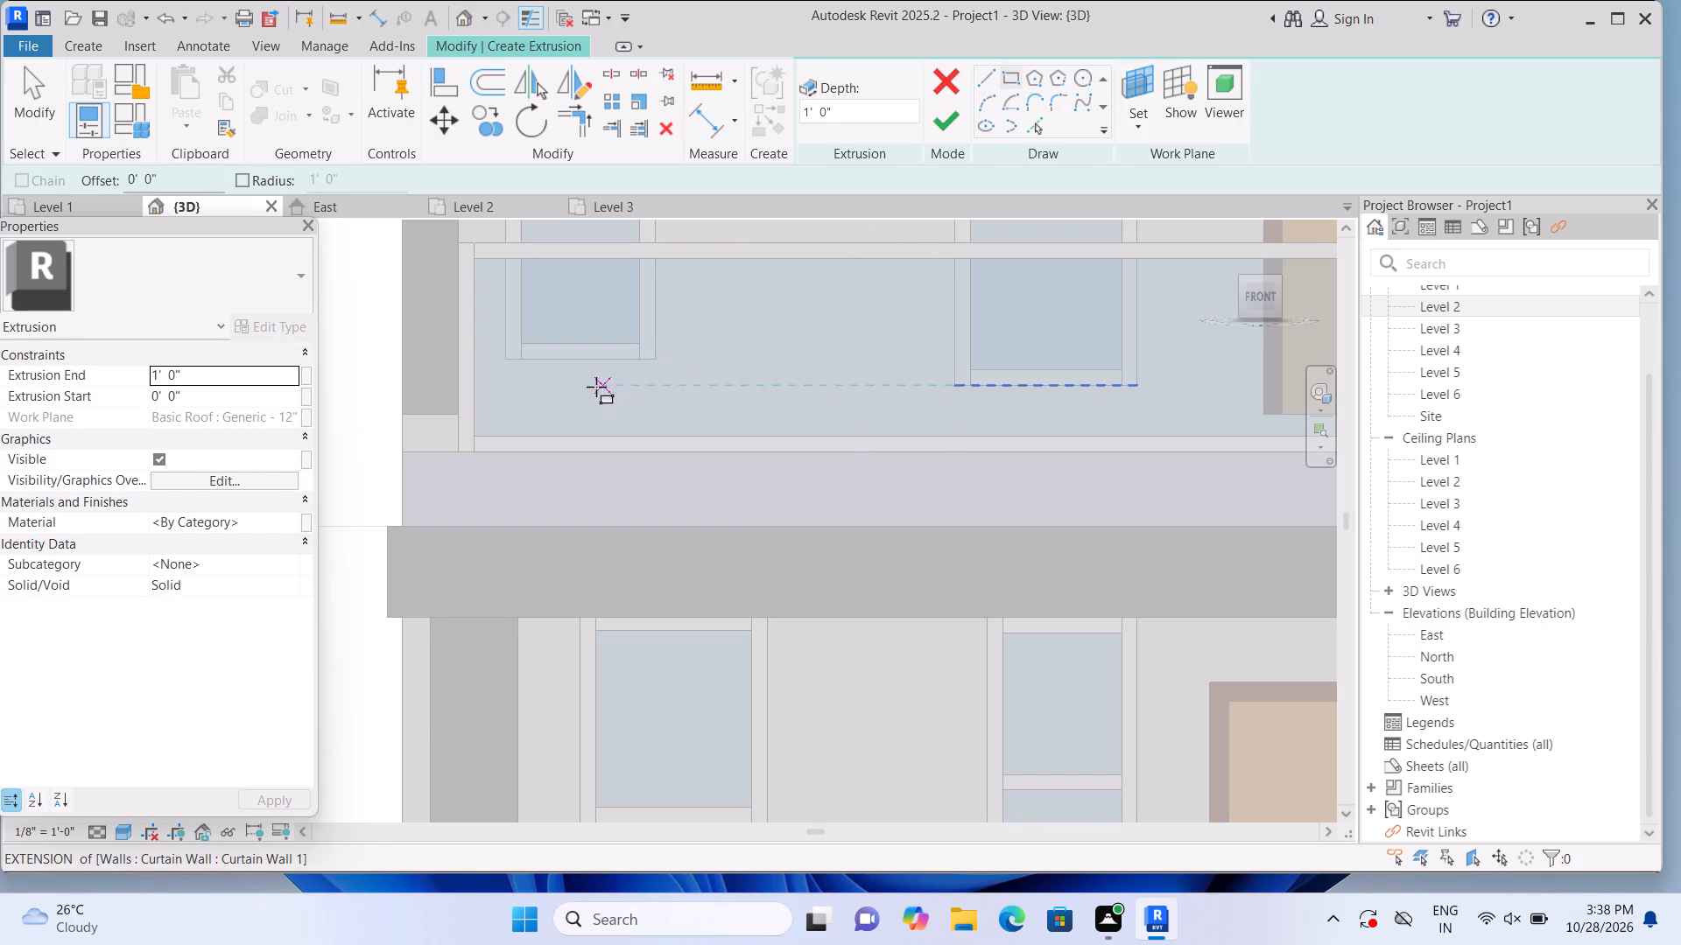
{"action": "scroll", "coordinate": [590, 390], "scroll_direction": "up", "scroll_amount": 1}
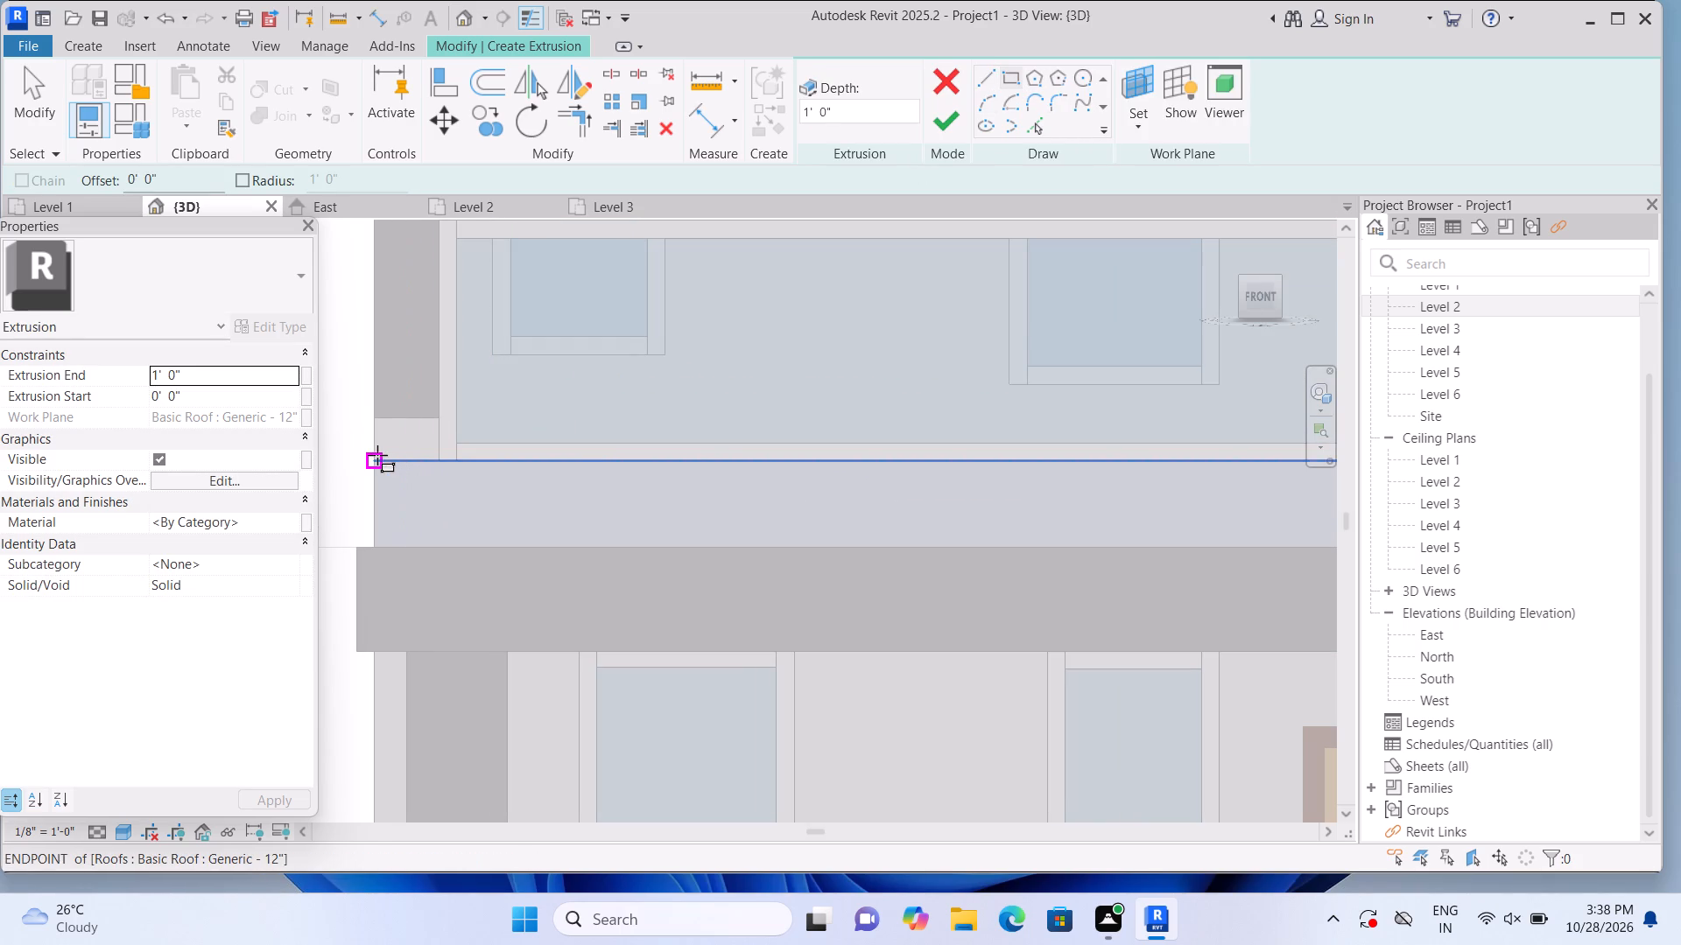
{"action": "left_click", "coordinate": [376, 453]}
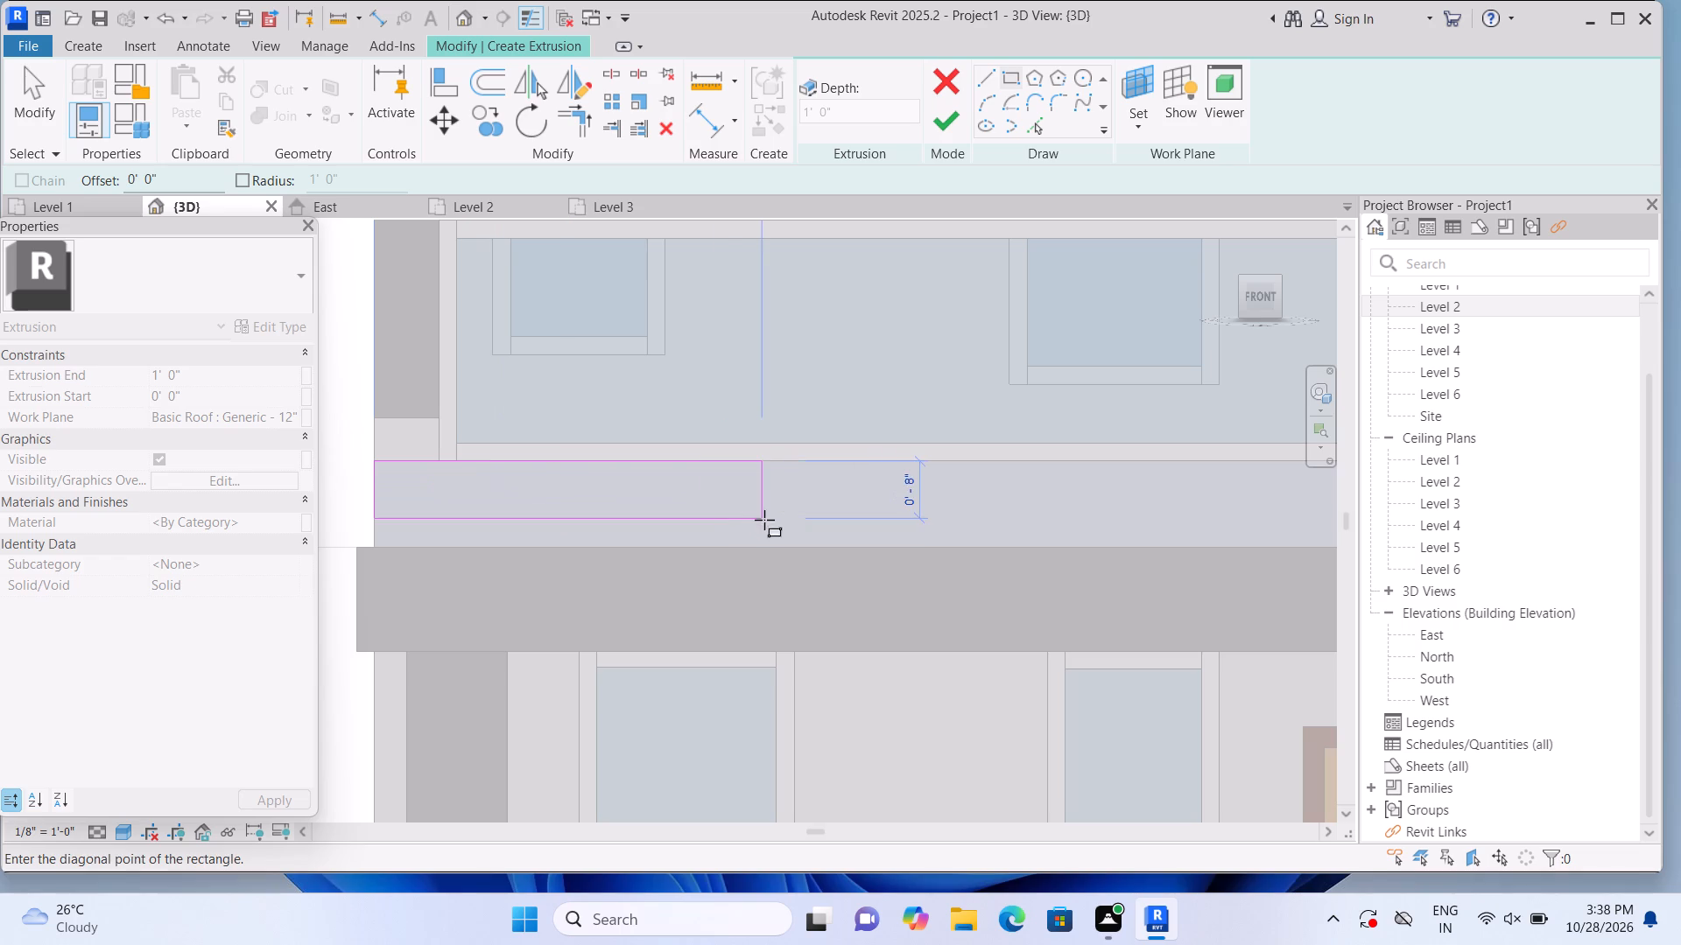
{"action": "middle_click_drag", "start_coordinate": [733, 507], "coordinate": [422, 439]}
{"action": "middle_click_drag", "start_coordinate": [1018, 466], "coordinate": [704, 458]}
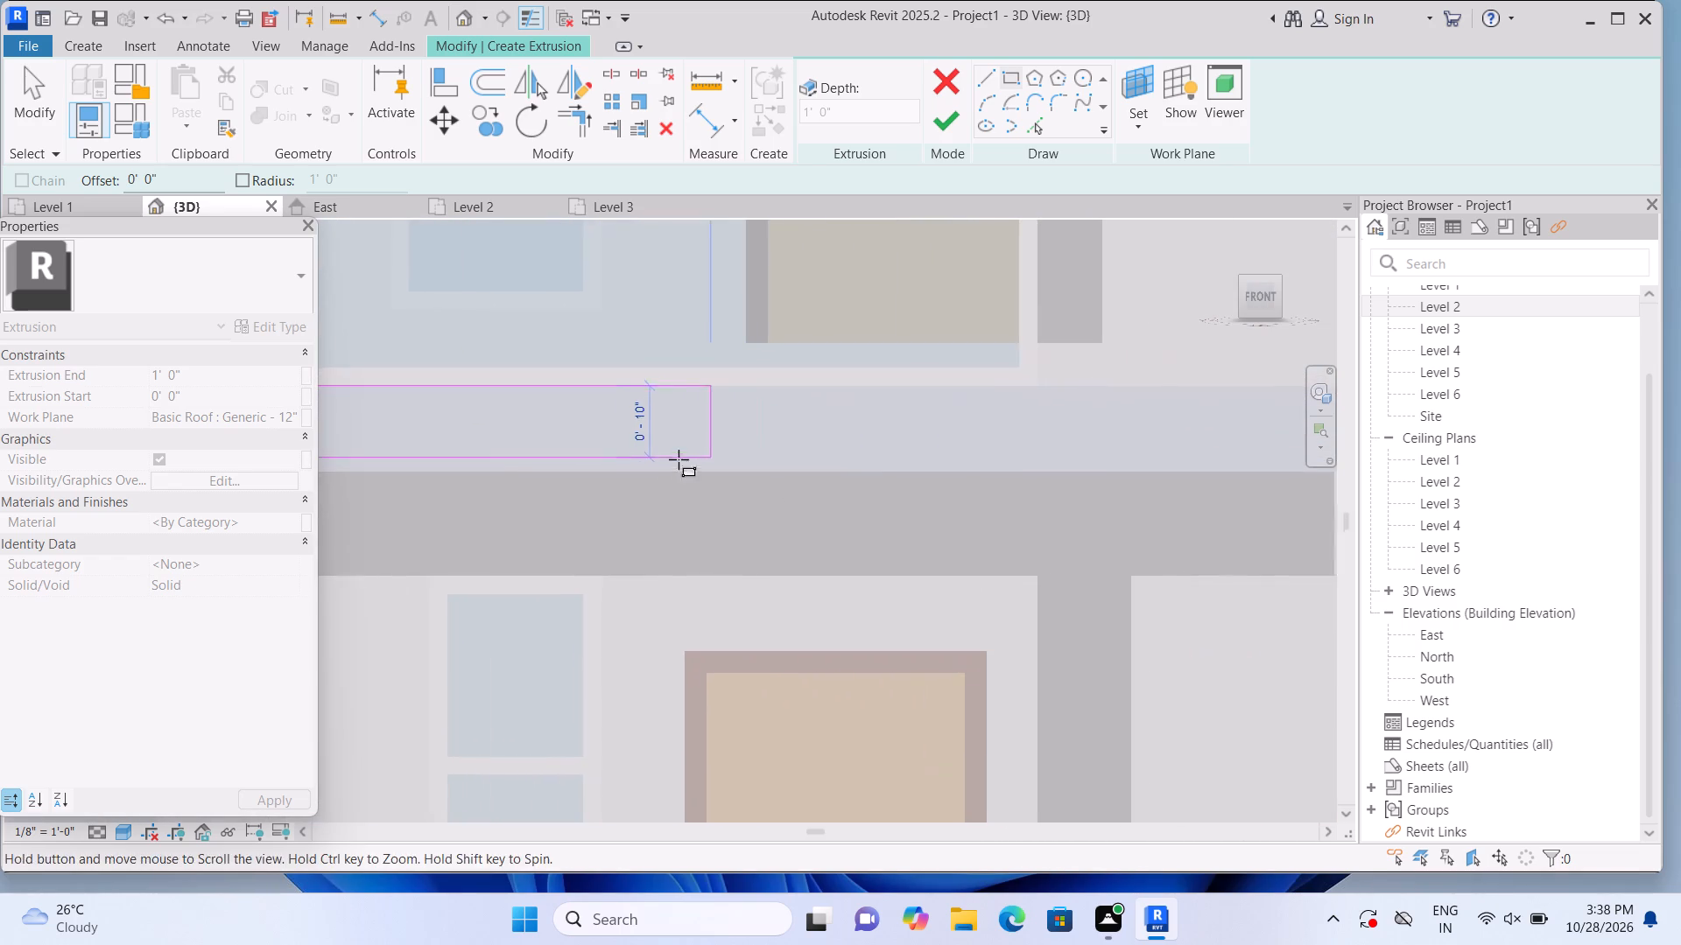
{"action": "left_click", "coordinate": [1115, 422]}
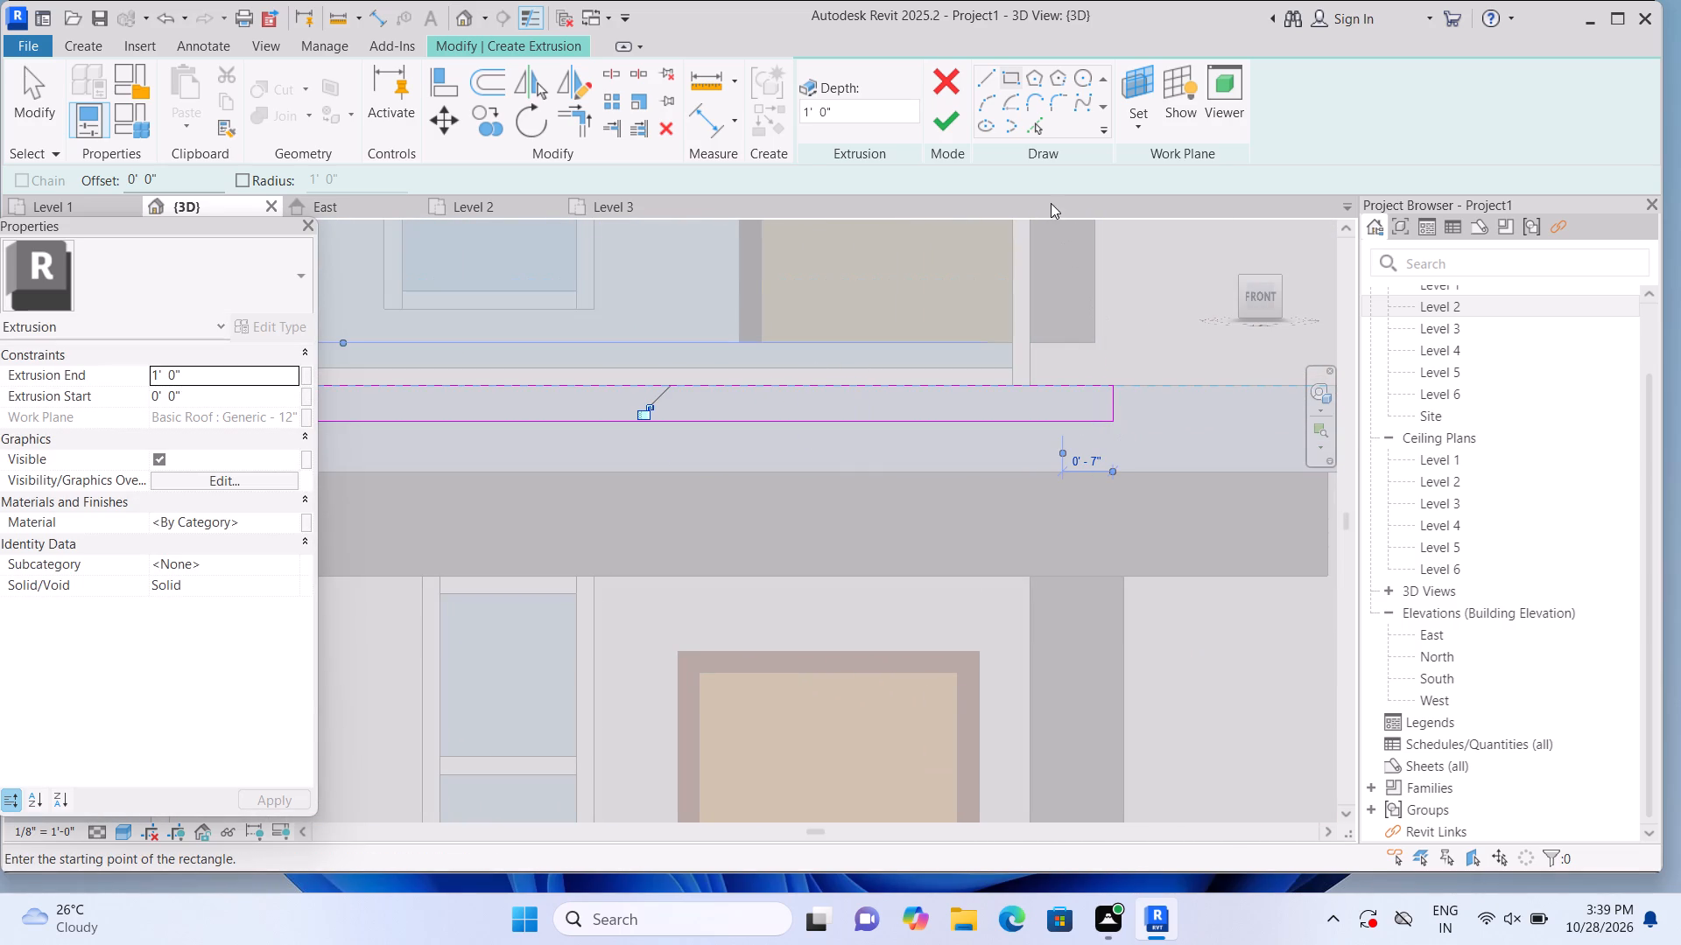
{"action": "left_click", "coordinate": [949, 136]}
Lengthen both vertical frame strips down to the top of the new bottom strip.
{"action": "scroll", "coordinate": [955, 149], "scroll_direction": "down", "scroll_amount": 3}
{"action": "scroll", "coordinate": [1129, 411], "scroll_direction": "down", "scroll_amount": 3}
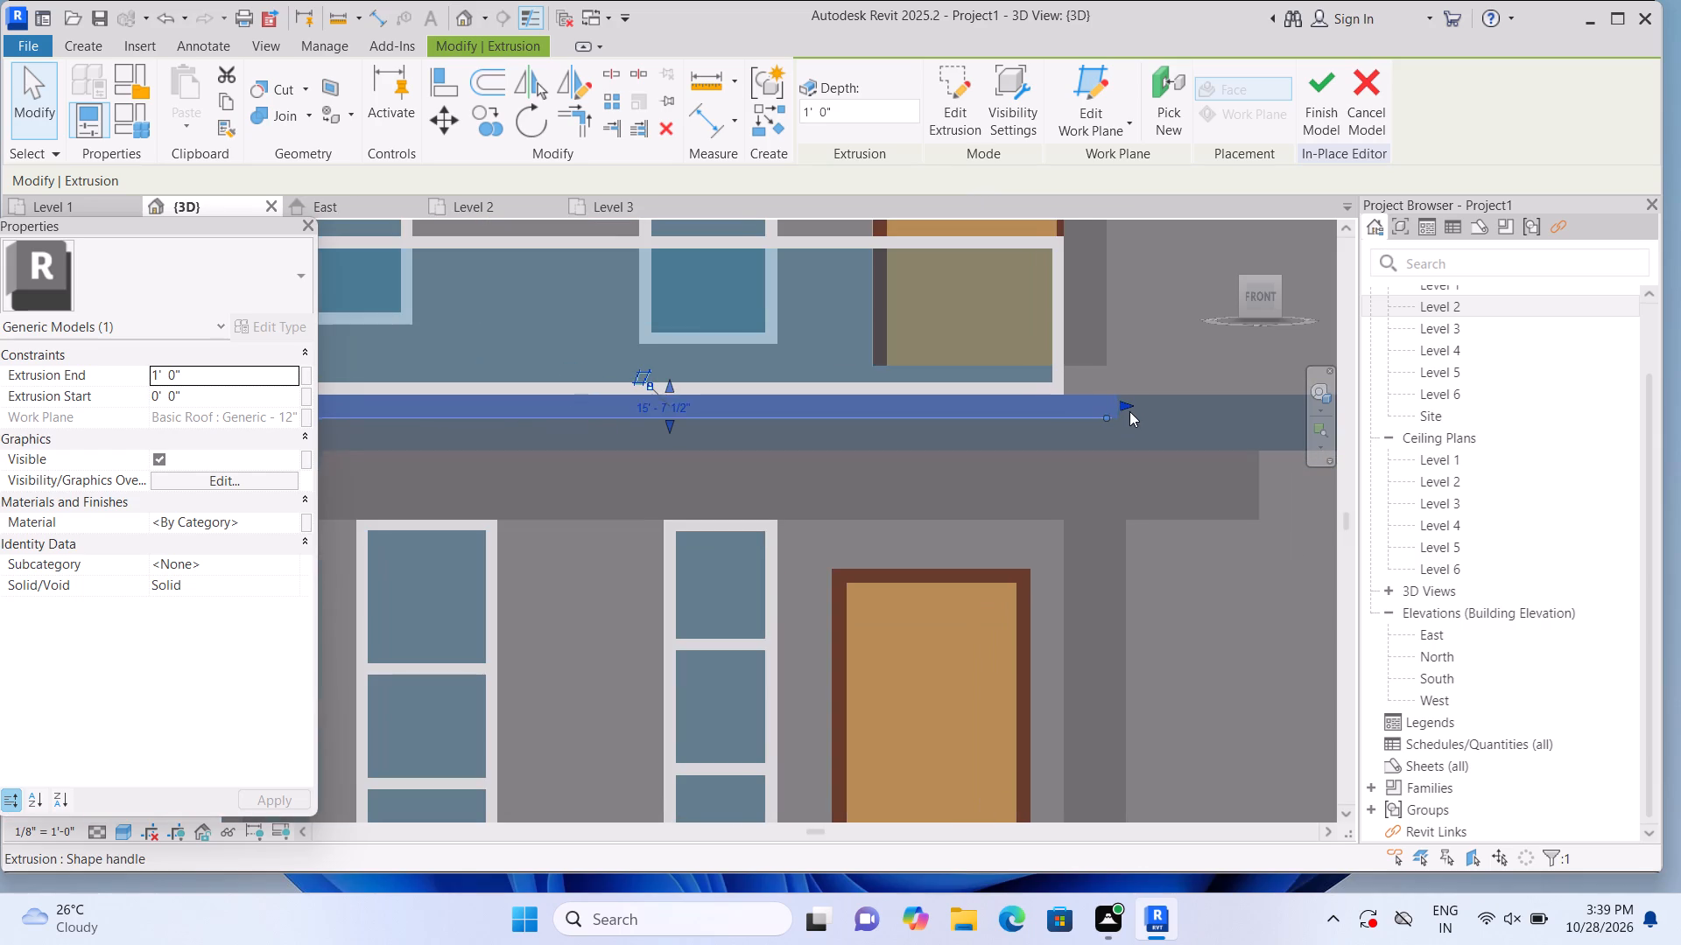
{"action": "left_click", "coordinate": [1089, 349]}
{"action": "scroll", "coordinate": [1087, 359], "scroll_direction": "up", "scroll_amount": 1}
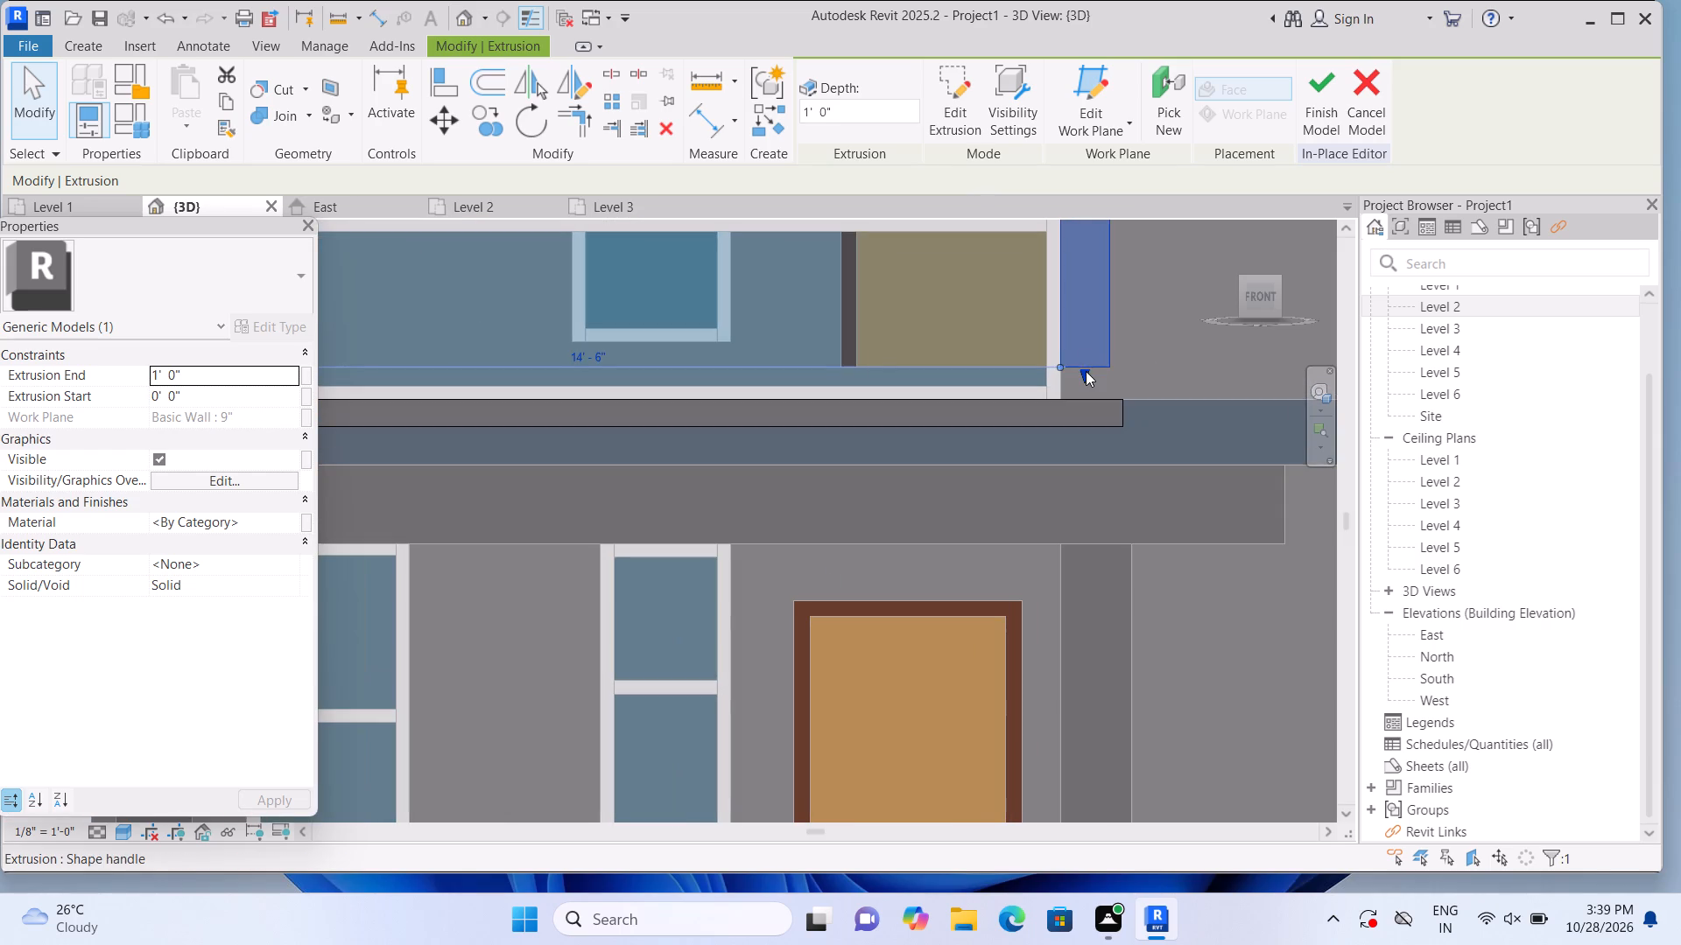
{"action": "left_click_drag", "start_coordinate": [1086, 371], "coordinate": [1084, 402]}
{"action": "left_click", "coordinate": [1084, 402]}
{"action": "scroll", "coordinate": [1084, 410], "scroll_direction": "down", "scroll_amount": 2}
{"action": "scroll", "coordinate": [932, 433], "scroll_direction": "down", "scroll_amount": 1}
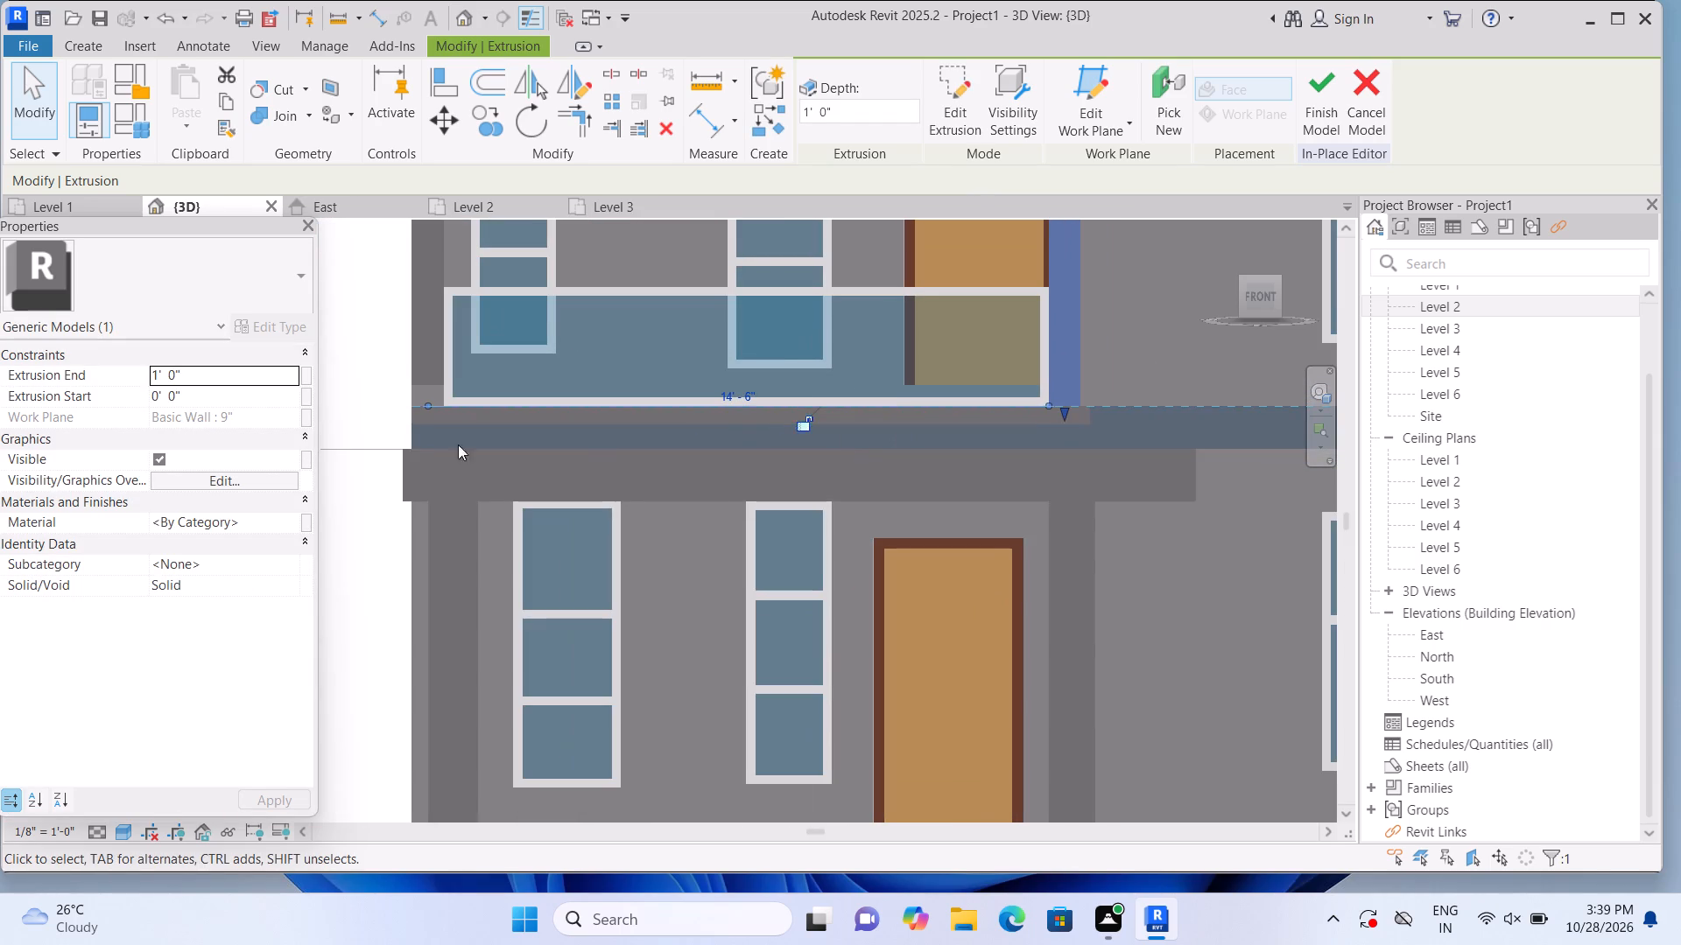
{"action": "left_click", "coordinate": [381, 376]}
{"action": "left_click", "coordinate": [421, 377]}
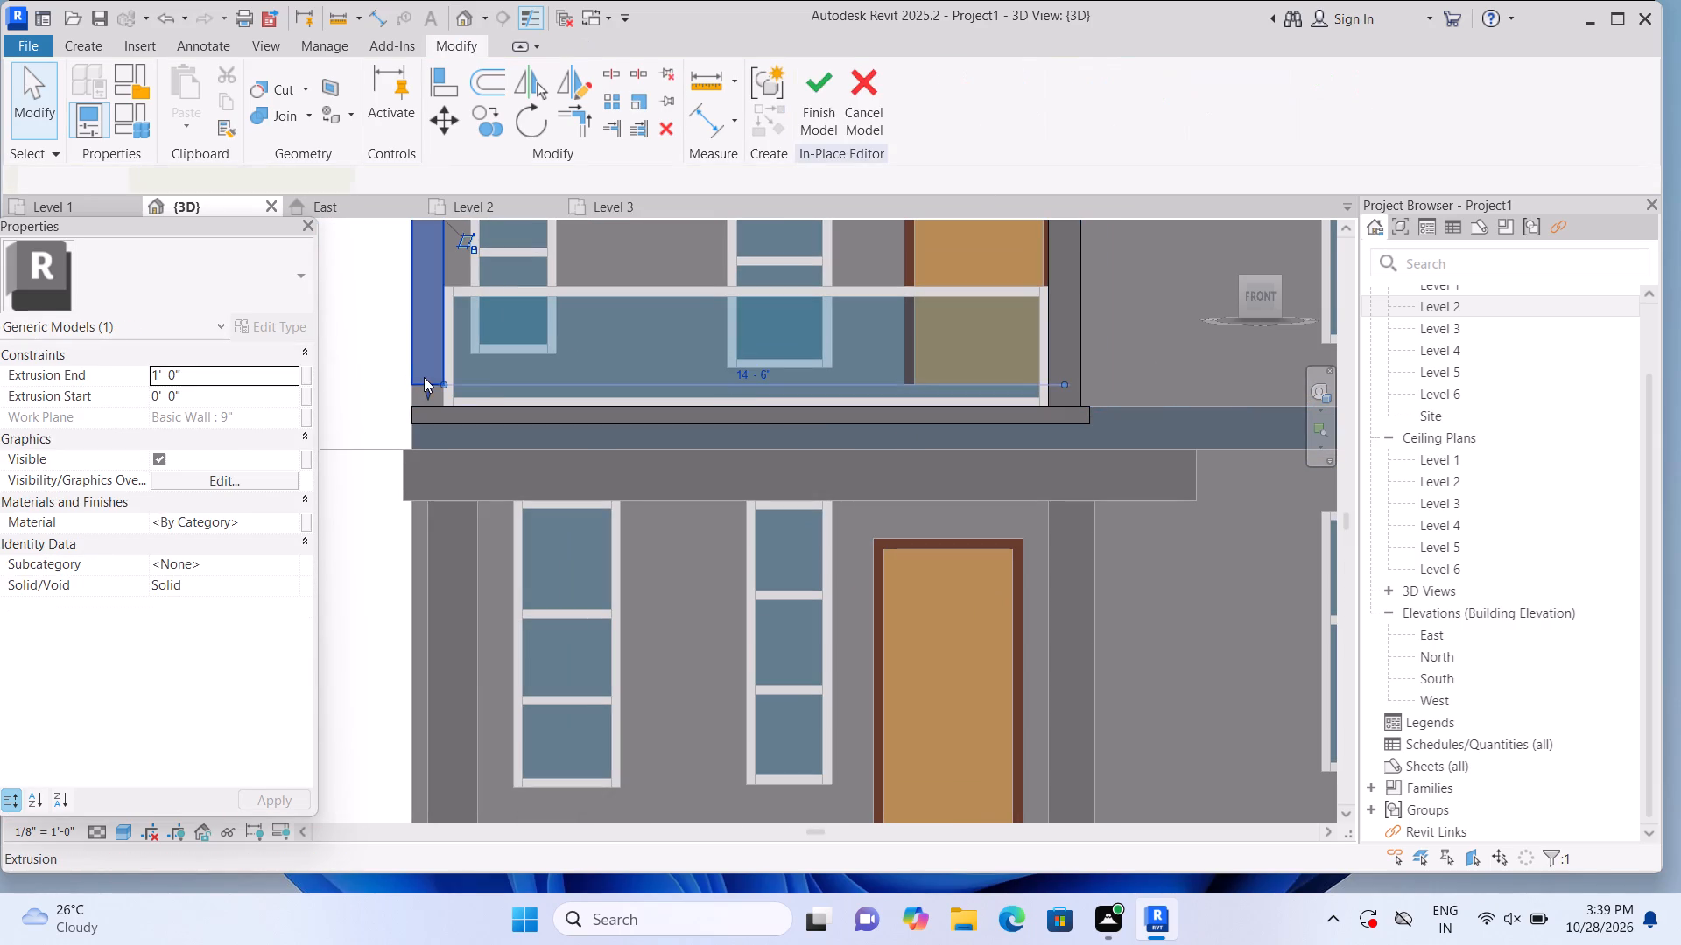
{"action": "left_click_drag", "start_coordinate": [426, 385], "coordinate": [427, 404]}
{"action": "left_click", "coordinate": [384, 410]}
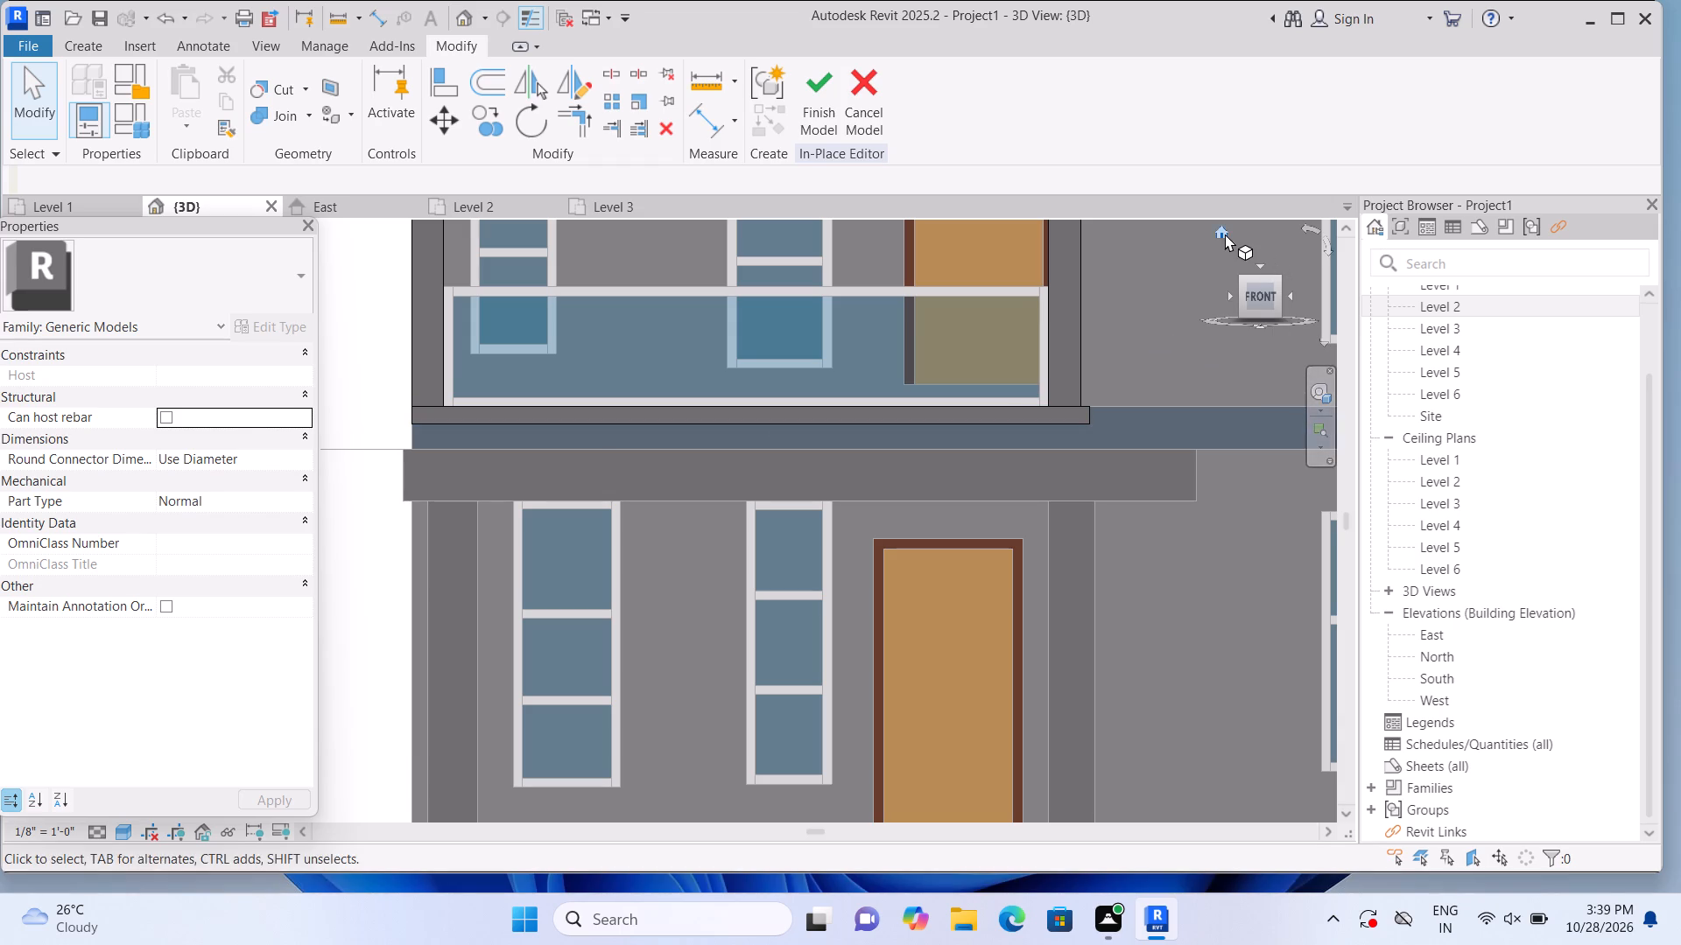
Deepen the frame's bottom strip outward over the porch roof to about 2' 11".
{"action": "left_click", "coordinate": [1215, 229]}
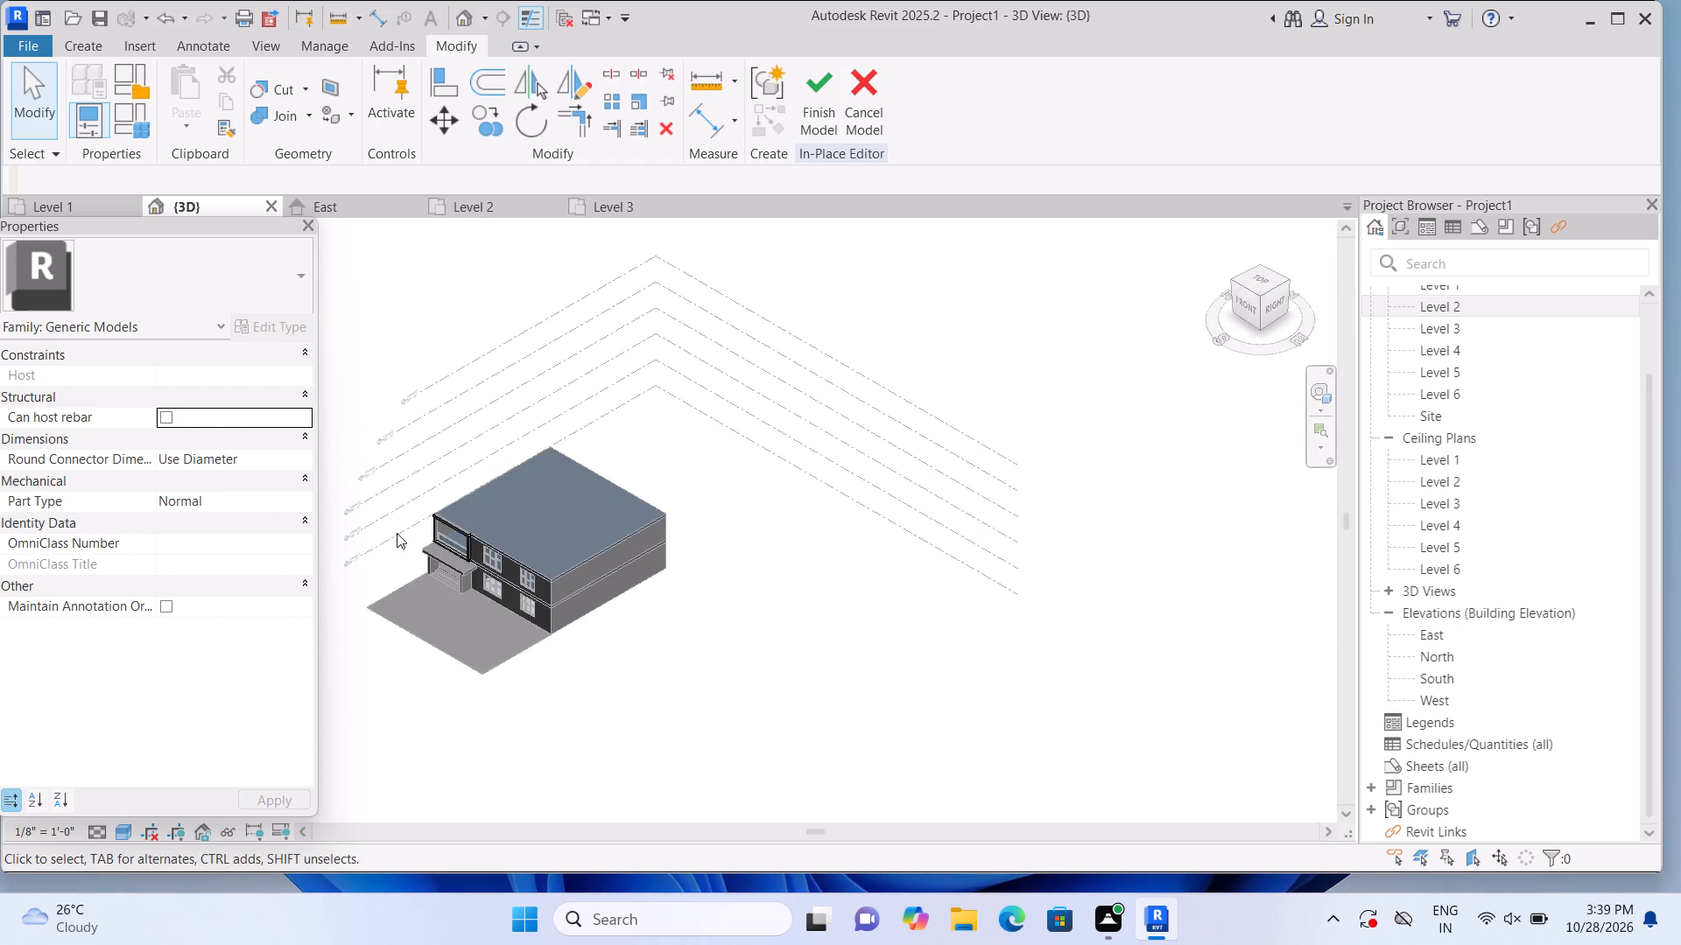
{"action": "scroll", "coordinate": [390, 565], "scroll_direction": "up", "scroll_amount": 15}
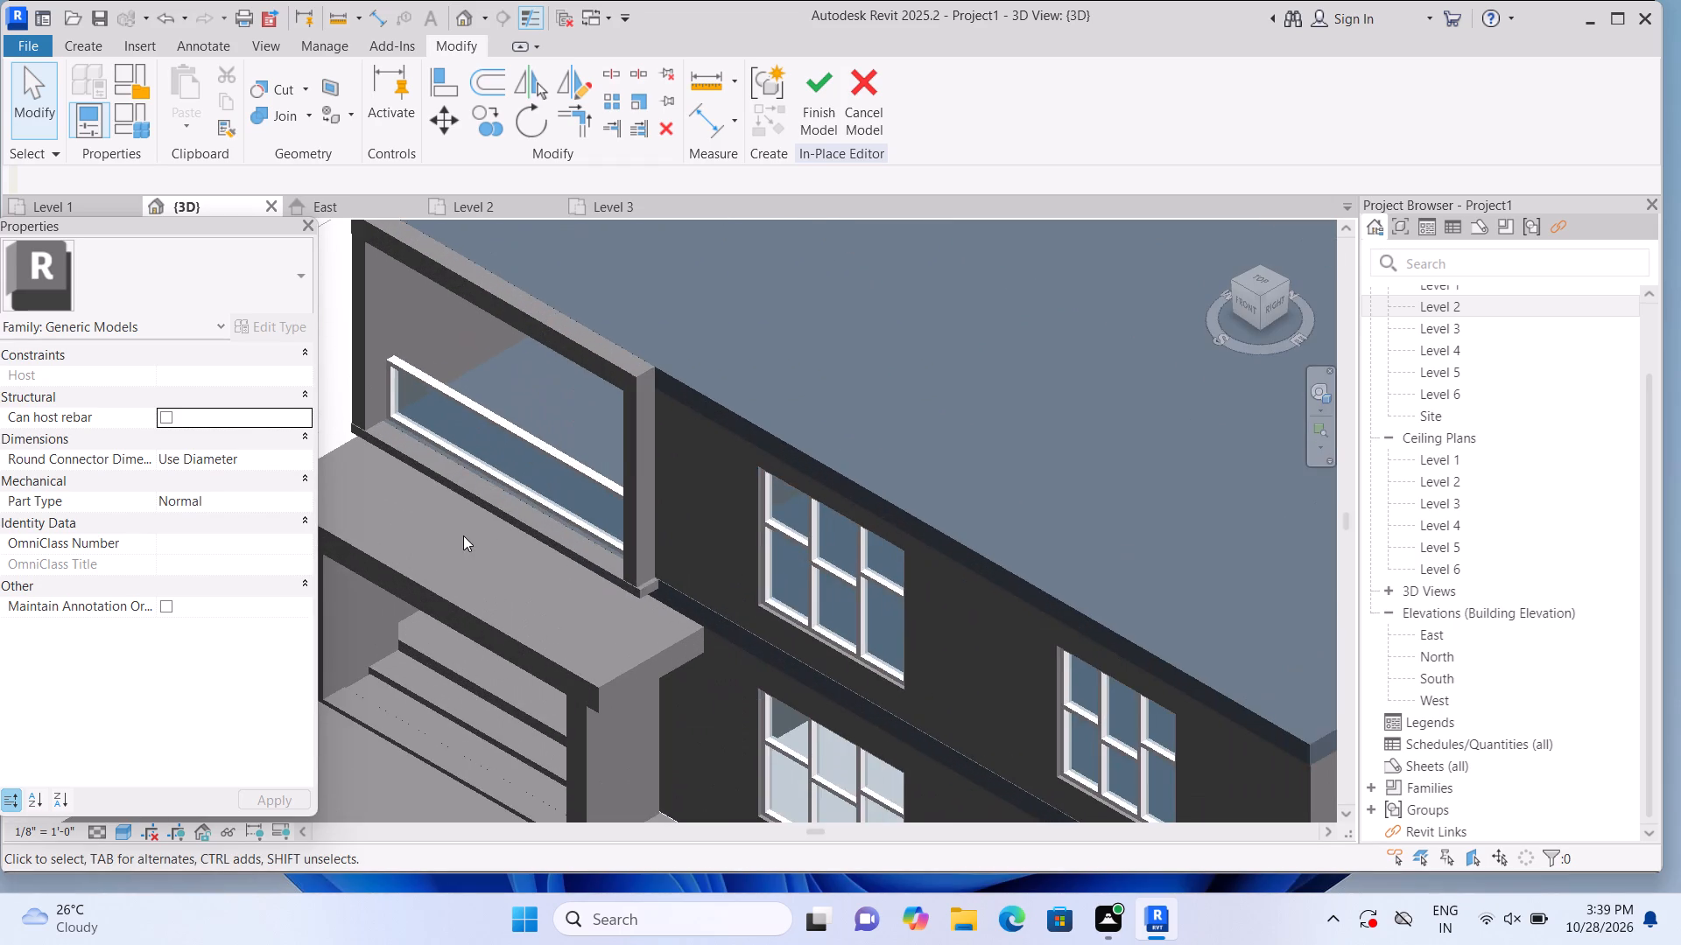
{"action": "middle_click_drag", "start_coordinate": [466, 537], "coordinate": [580, 580]}
{"action": "scroll", "coordinate": [576, 569], "scroll_direction": "up", "scroll_amount": 1}
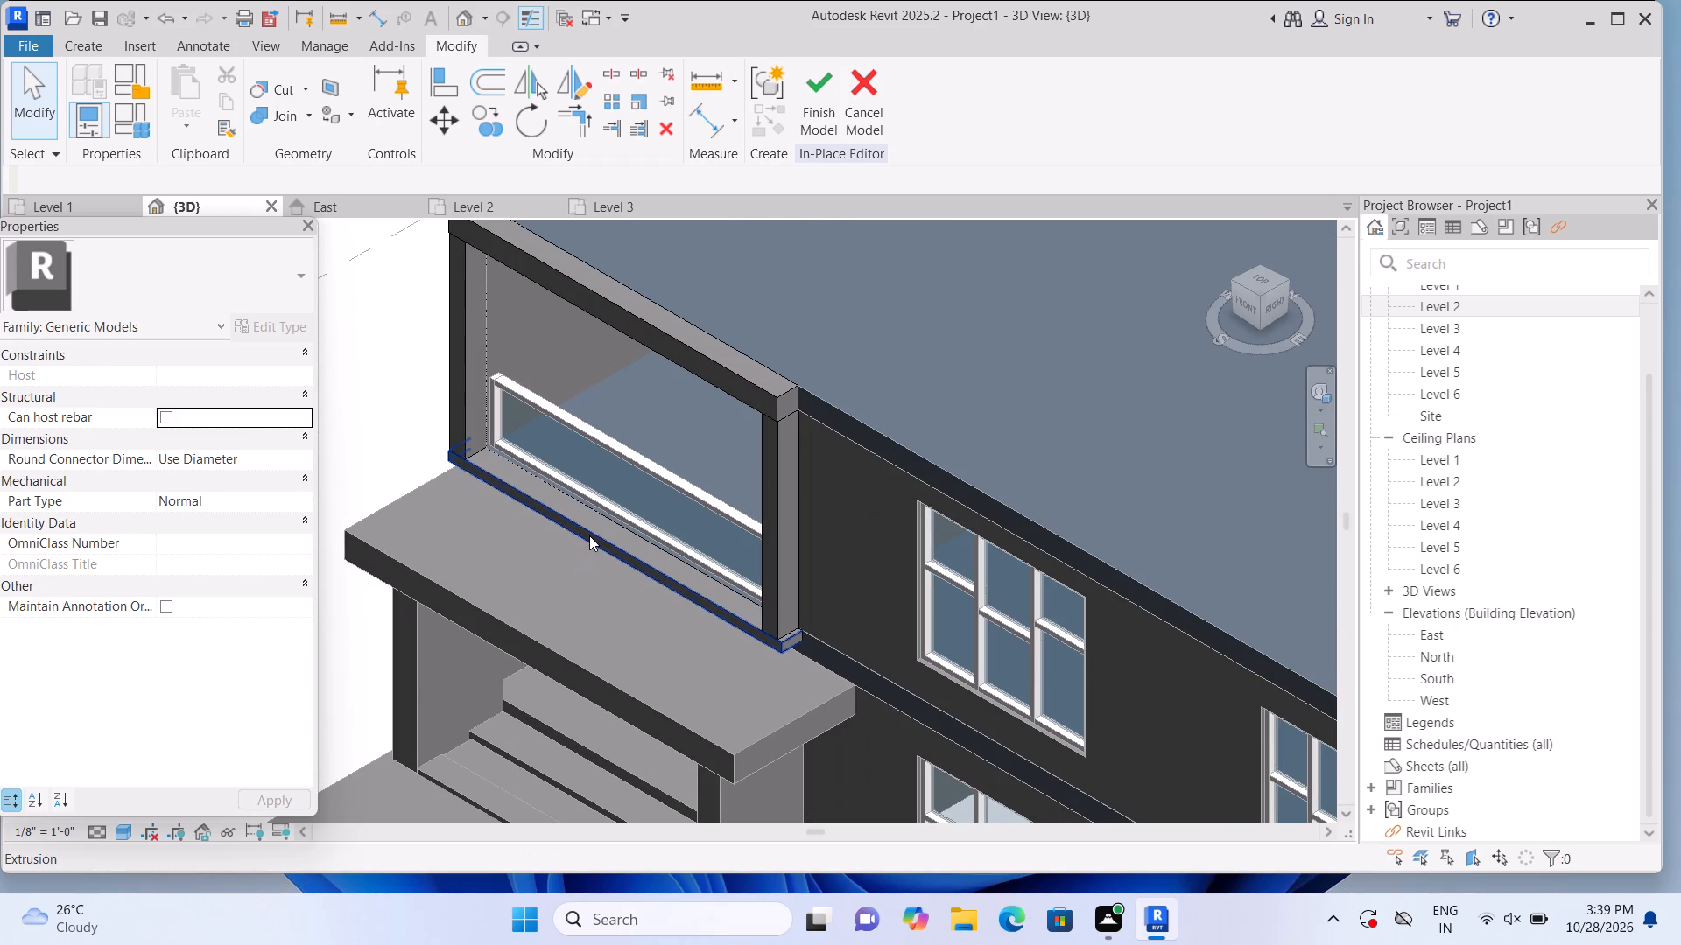
{"action": "left_click", "coordinate": [589, 535]}
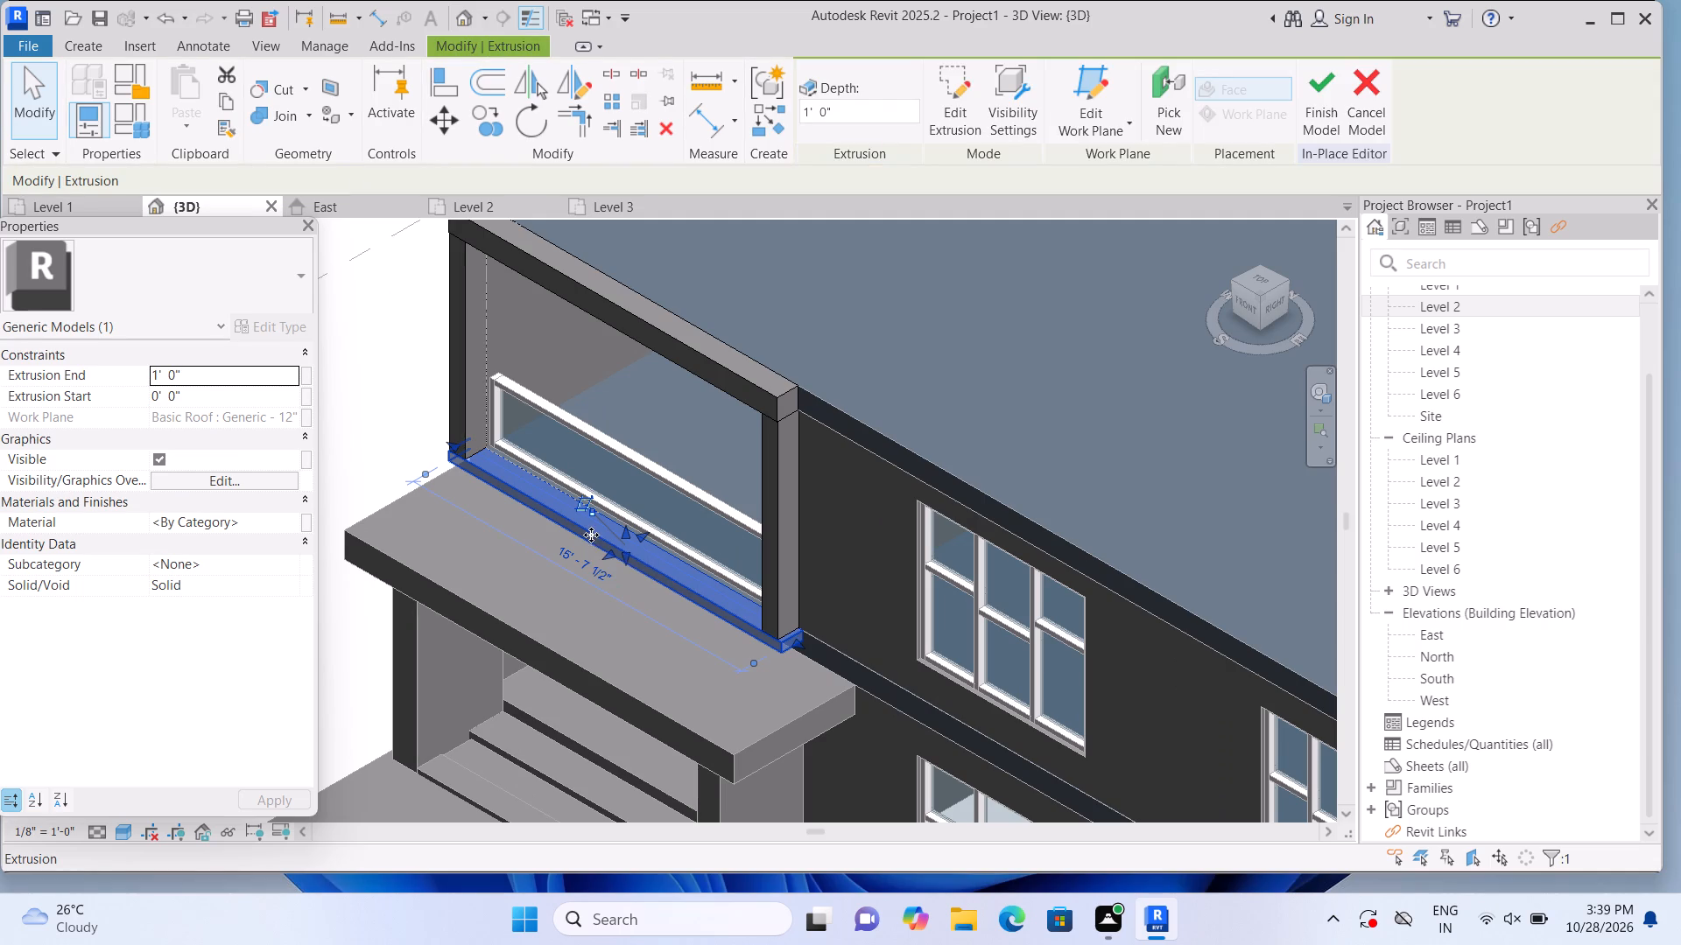
{"action": "left_click_drag", "start_coordinate": [609, 552], "coordinate": [594, 562]}
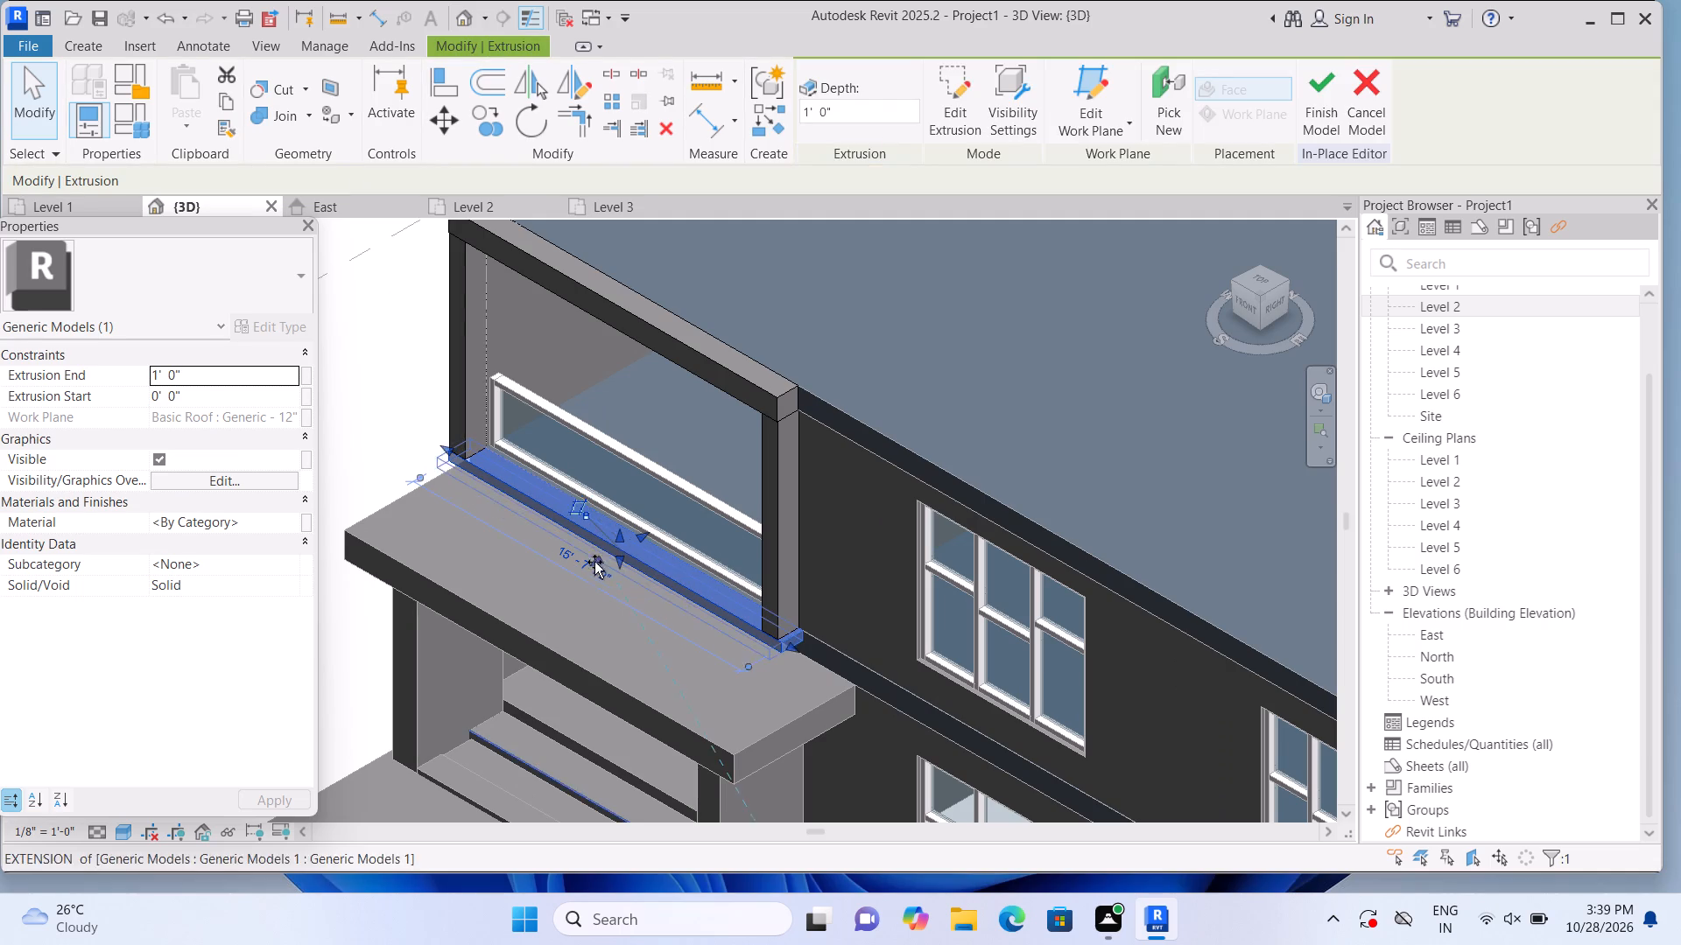
{"action": "left_click_drag", "start_coordinate": [594, 562], "coordinate": [577, 574]}
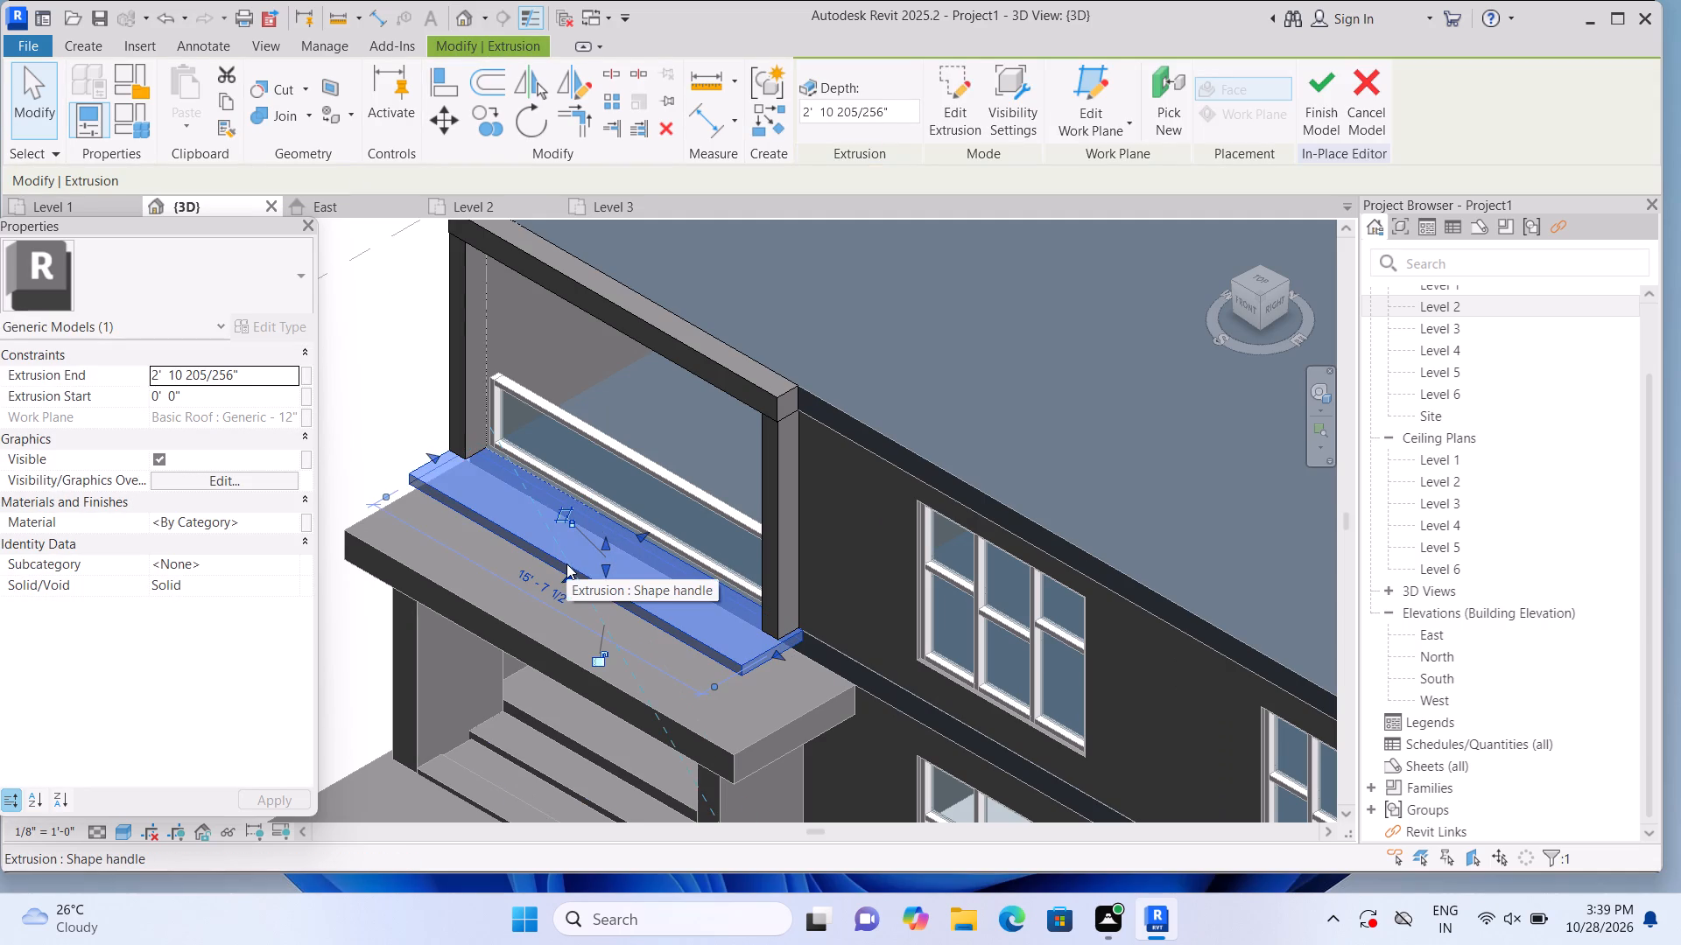
Deepen both vertical frame strips outward to the bottom strip's front edge, about 2' 11".
{"action": "left_click", "coordinate": [457, 359]}
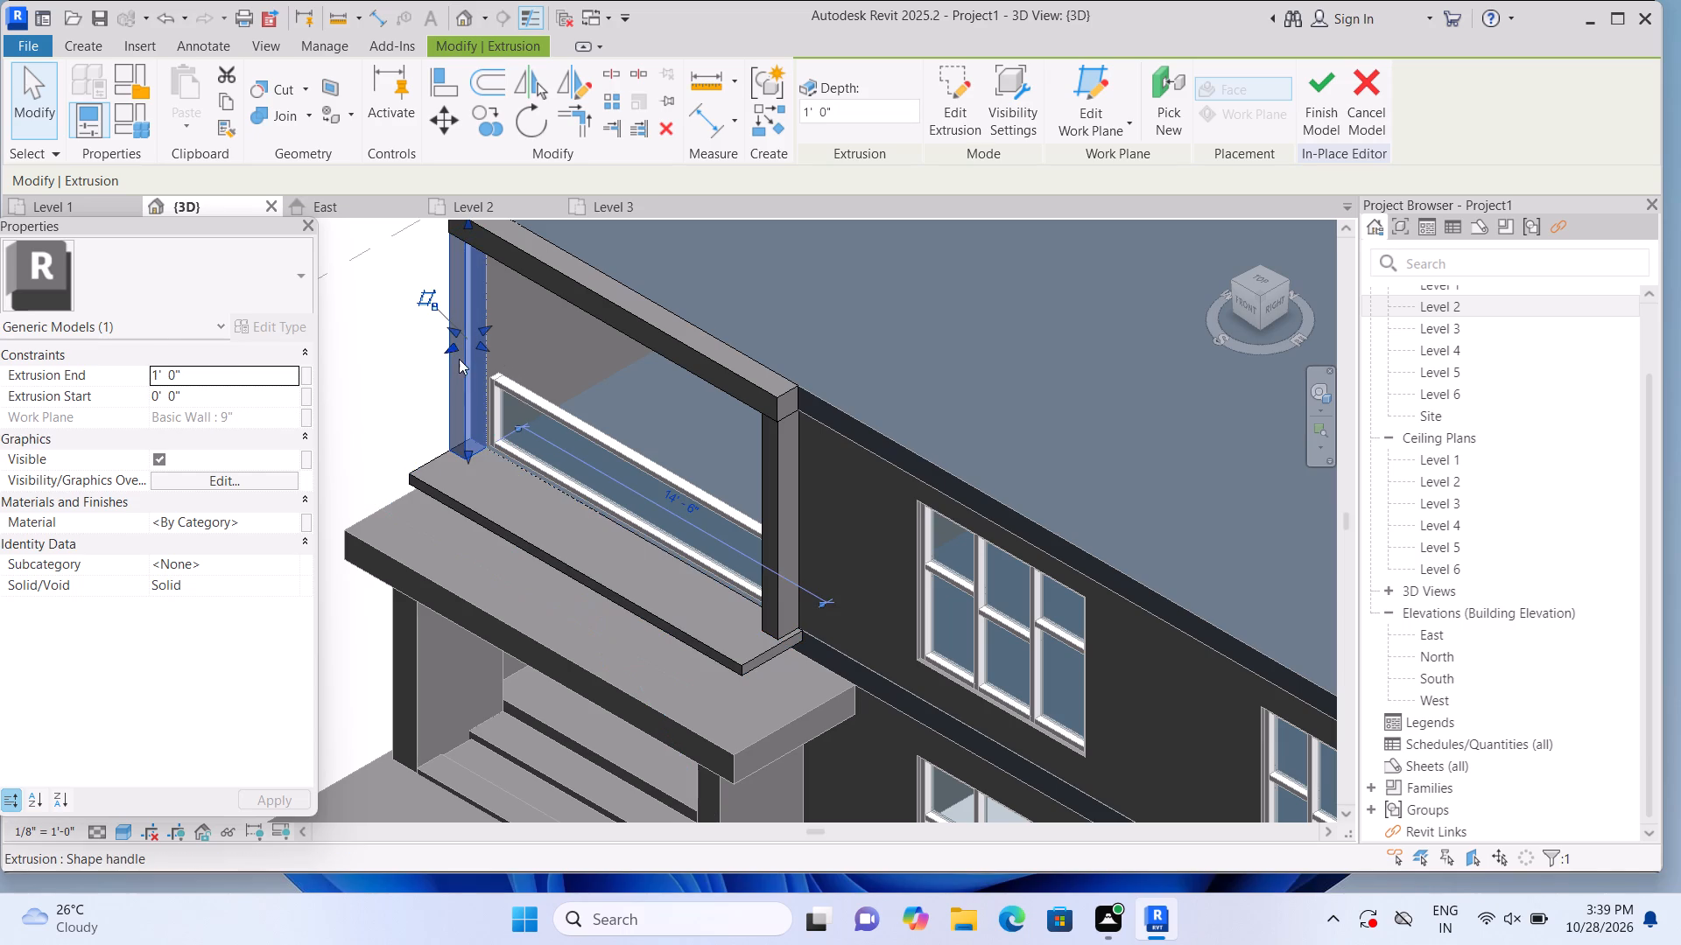
{"action": "left_click_drag", "start_coordinate": [454, 346], "coordinate": [427, 362]}
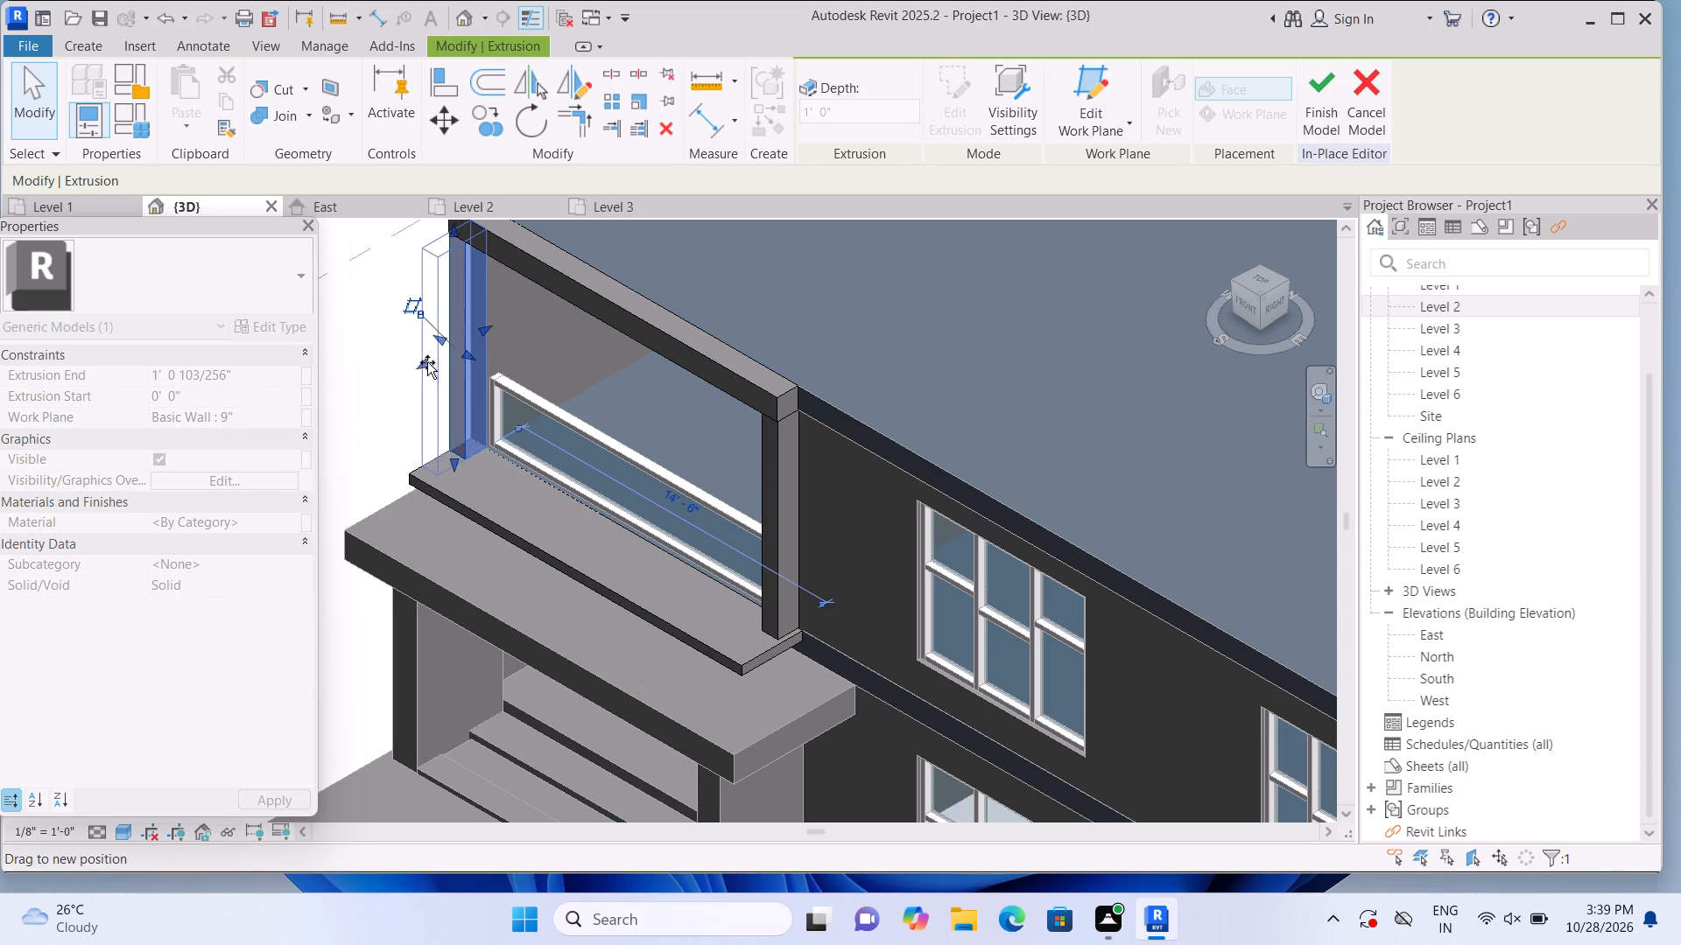
{"action": "left_click_drag", "start_coordinate": [427, 362], "coordinate": [422, 367]}
{"action": "left_click", "coordinate": [422, 367]}
{"action": "left_click", "coordinate": [383, 377]}
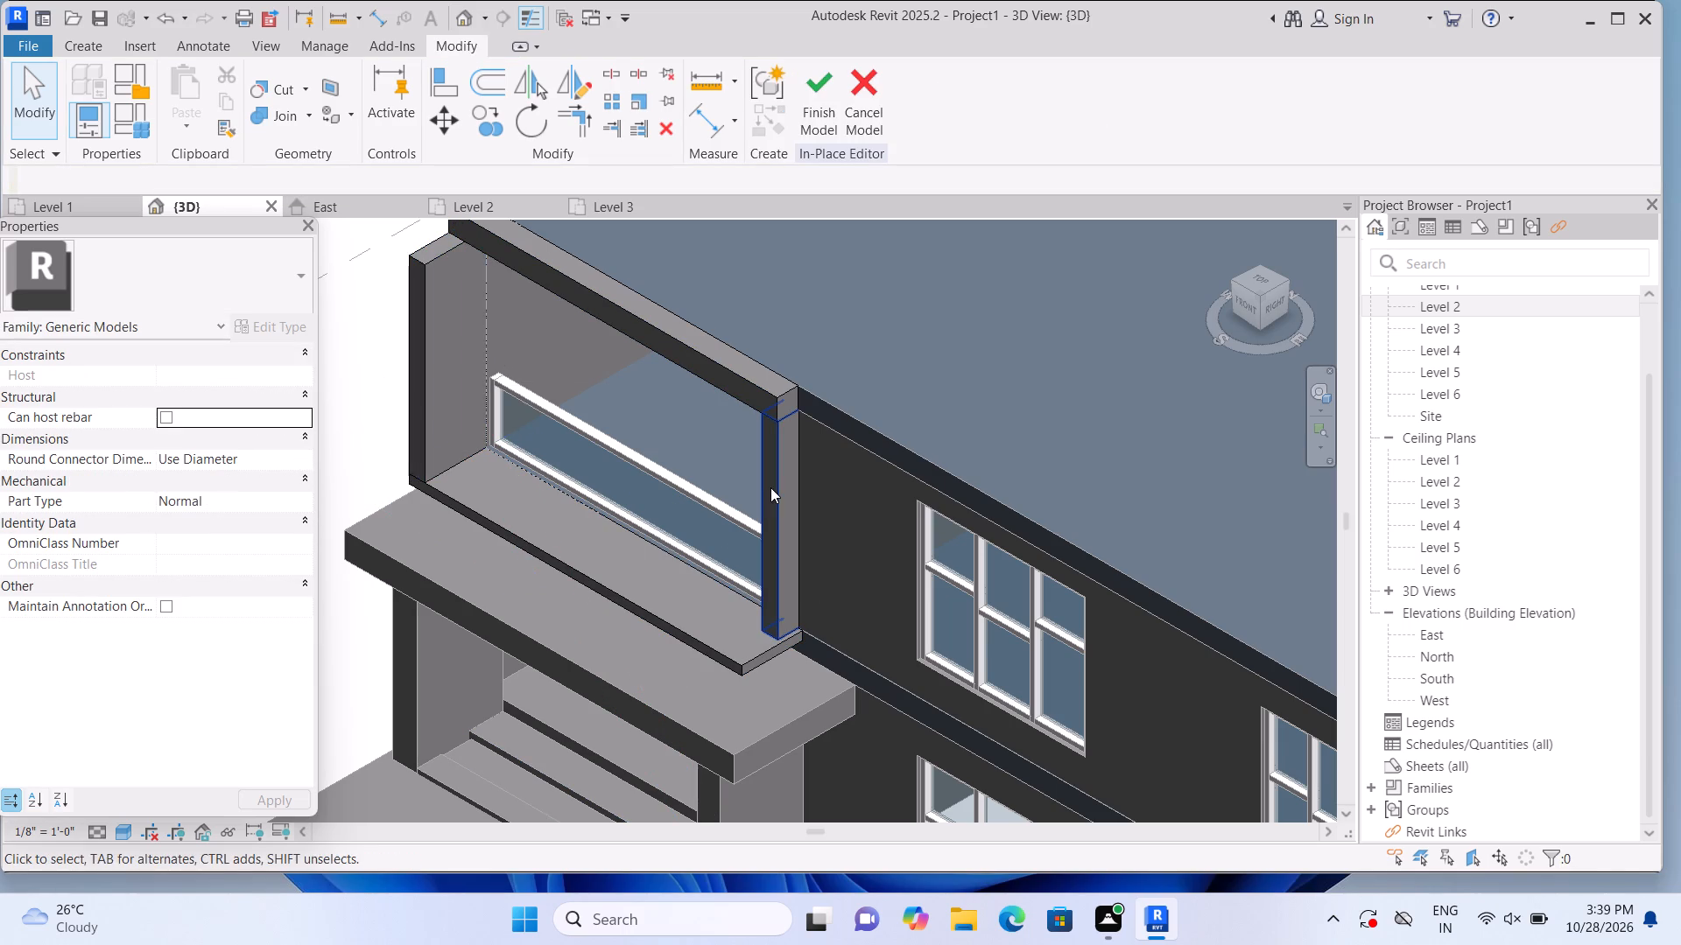
{"action": "left_click", "coordinate": [773, 487]}
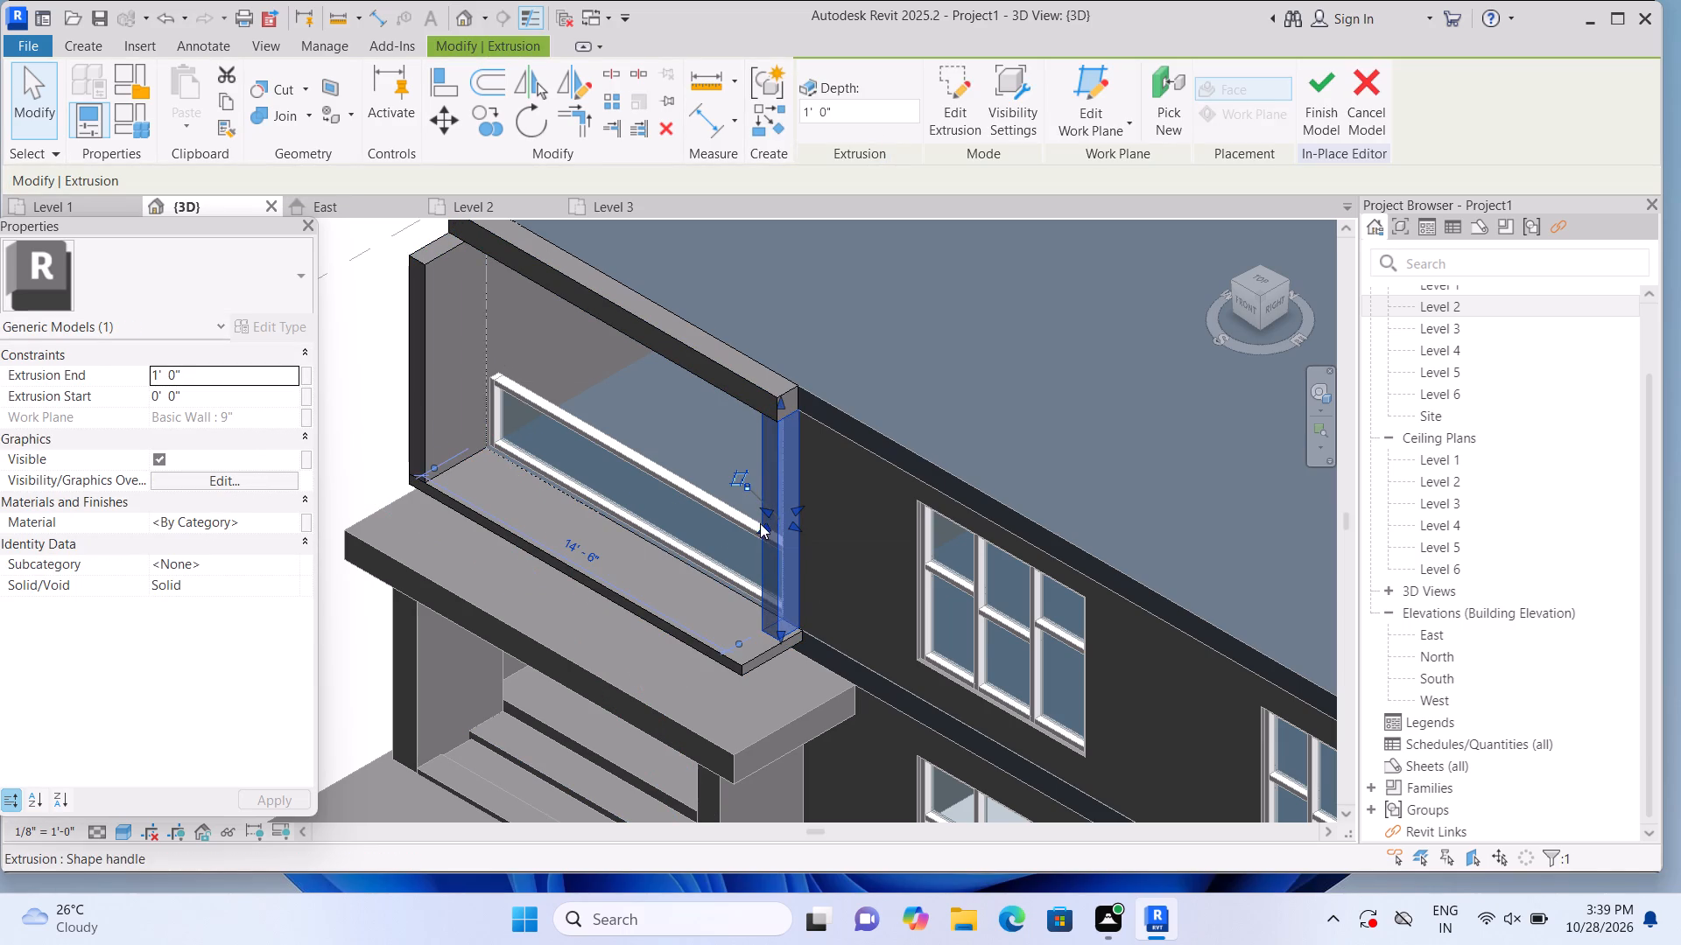
{"action": "left_click_drag", "start_coordinate": [760, 523], "coordinate": [731, 548]}
{"action": "left_click", "coordinate": [731, 548]}
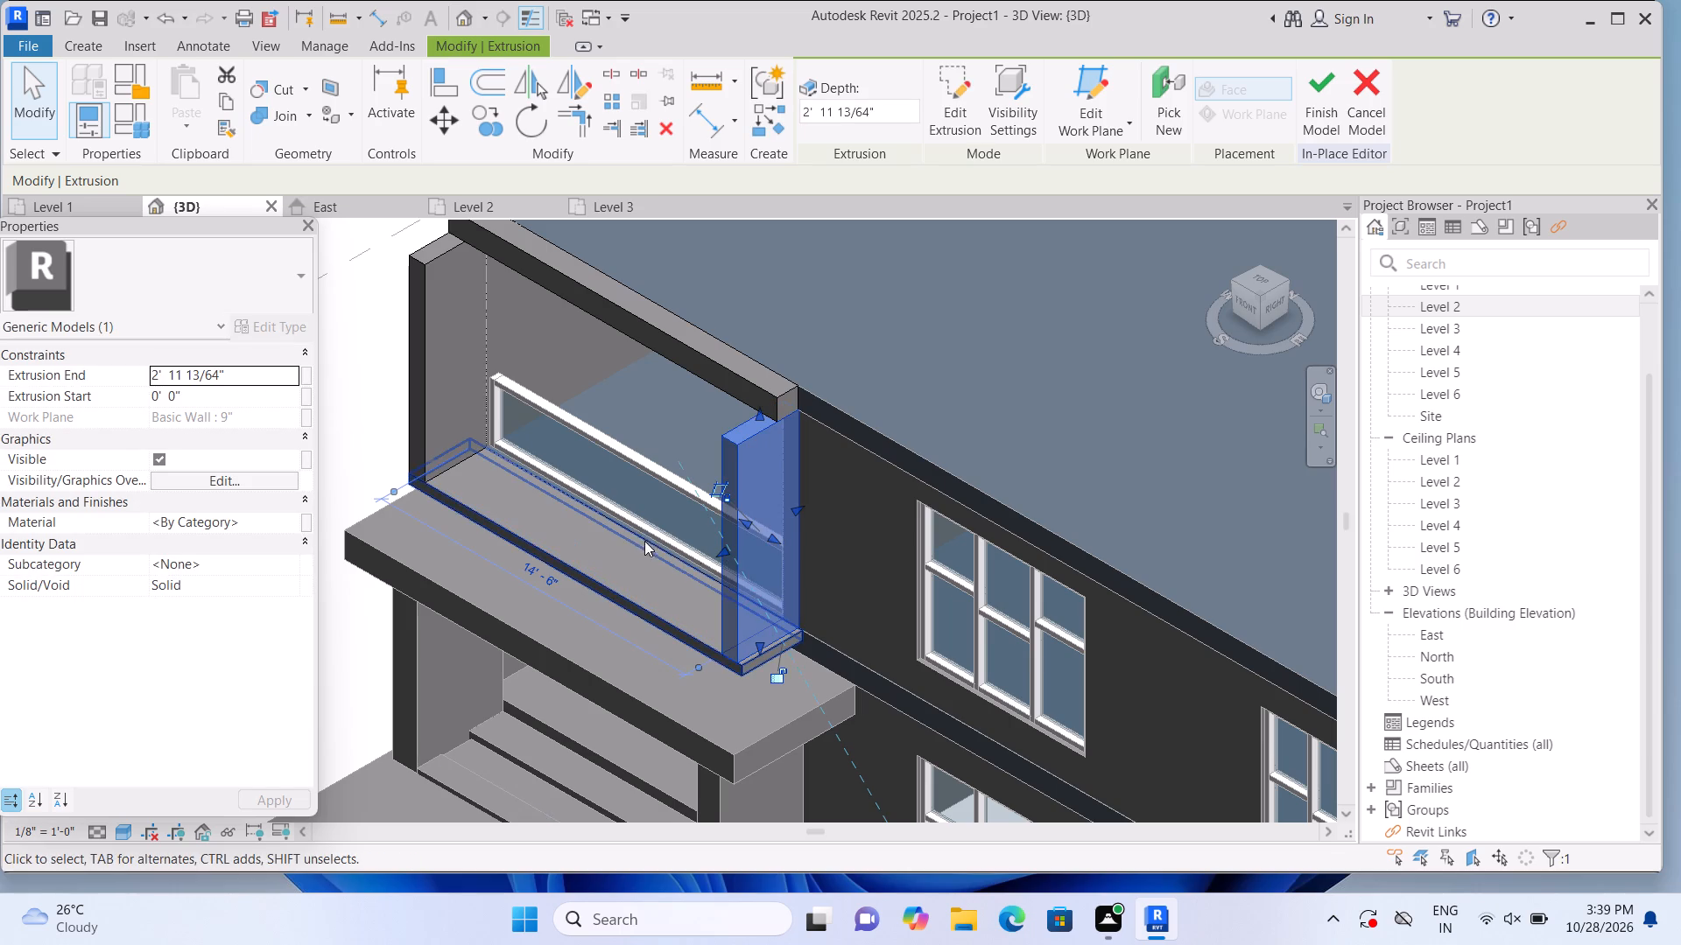
{"action": "left_click", "coordinate": [375, 430]}
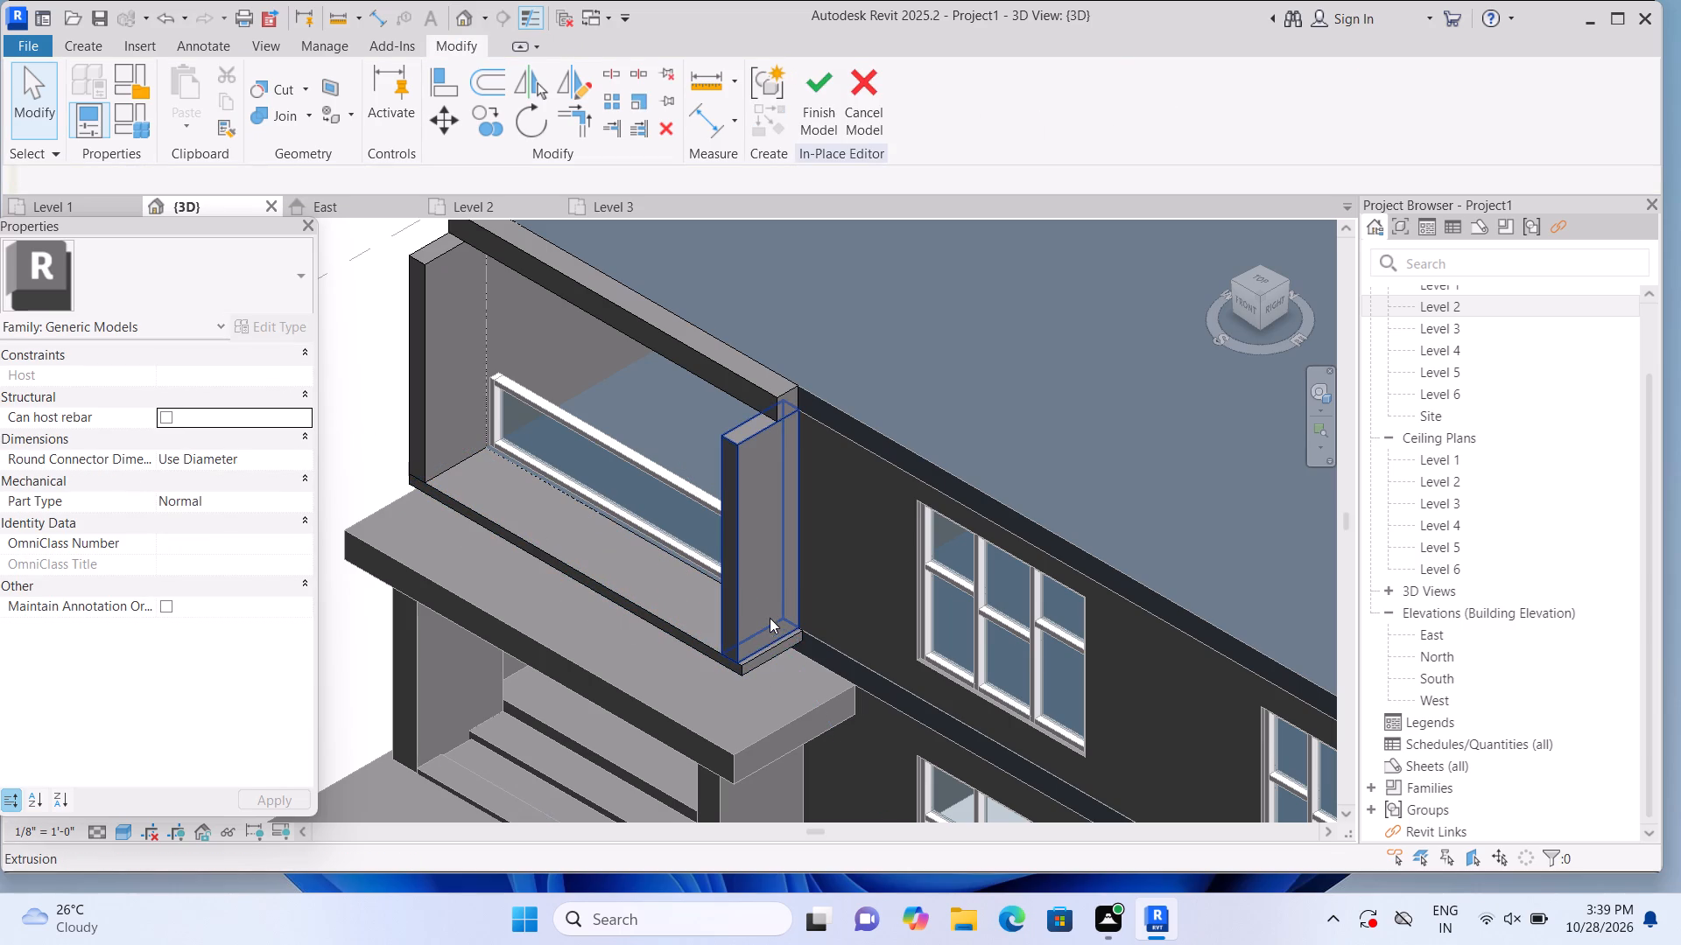
Widen the vertical frame strip beside the balcony door so its outer side is flush with the end of the bottom strip.
{"action": "left_click", "coordinate": [1237, 297]}
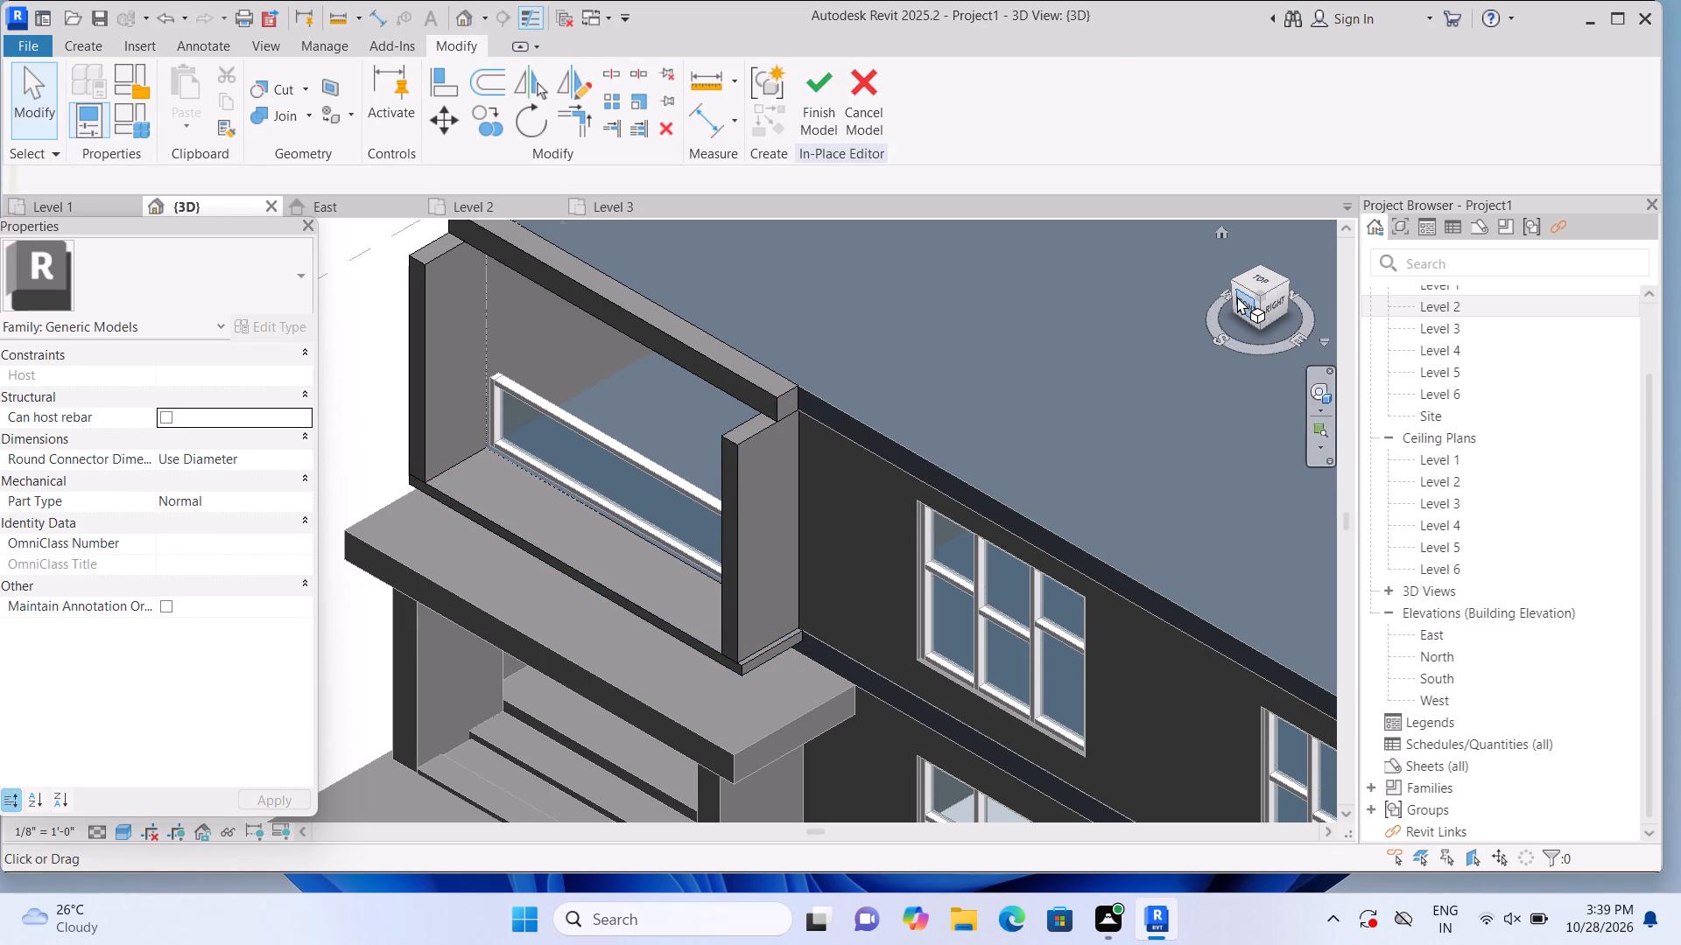
{"action": "scroll", "coordinate": [606, 533], "scroll_direction": "up", "scroll_amount": 2}
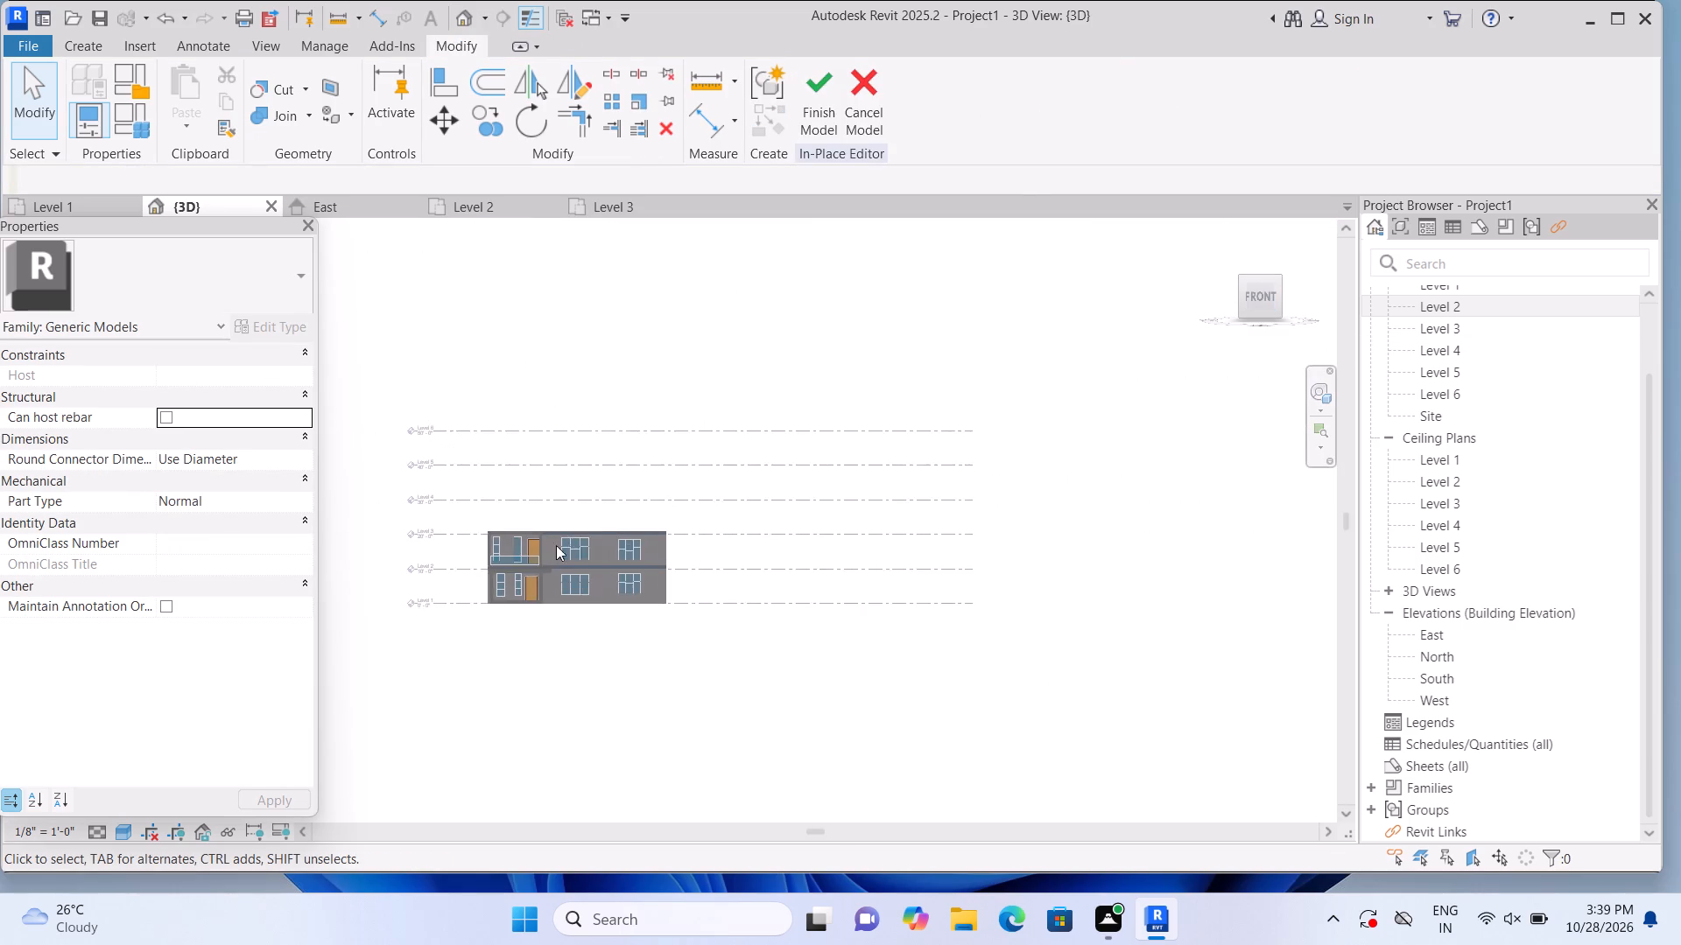
{"action": "scroll", "coordinate": [546, 549], "scroll_direction": "up", "scroll_amount": 17}
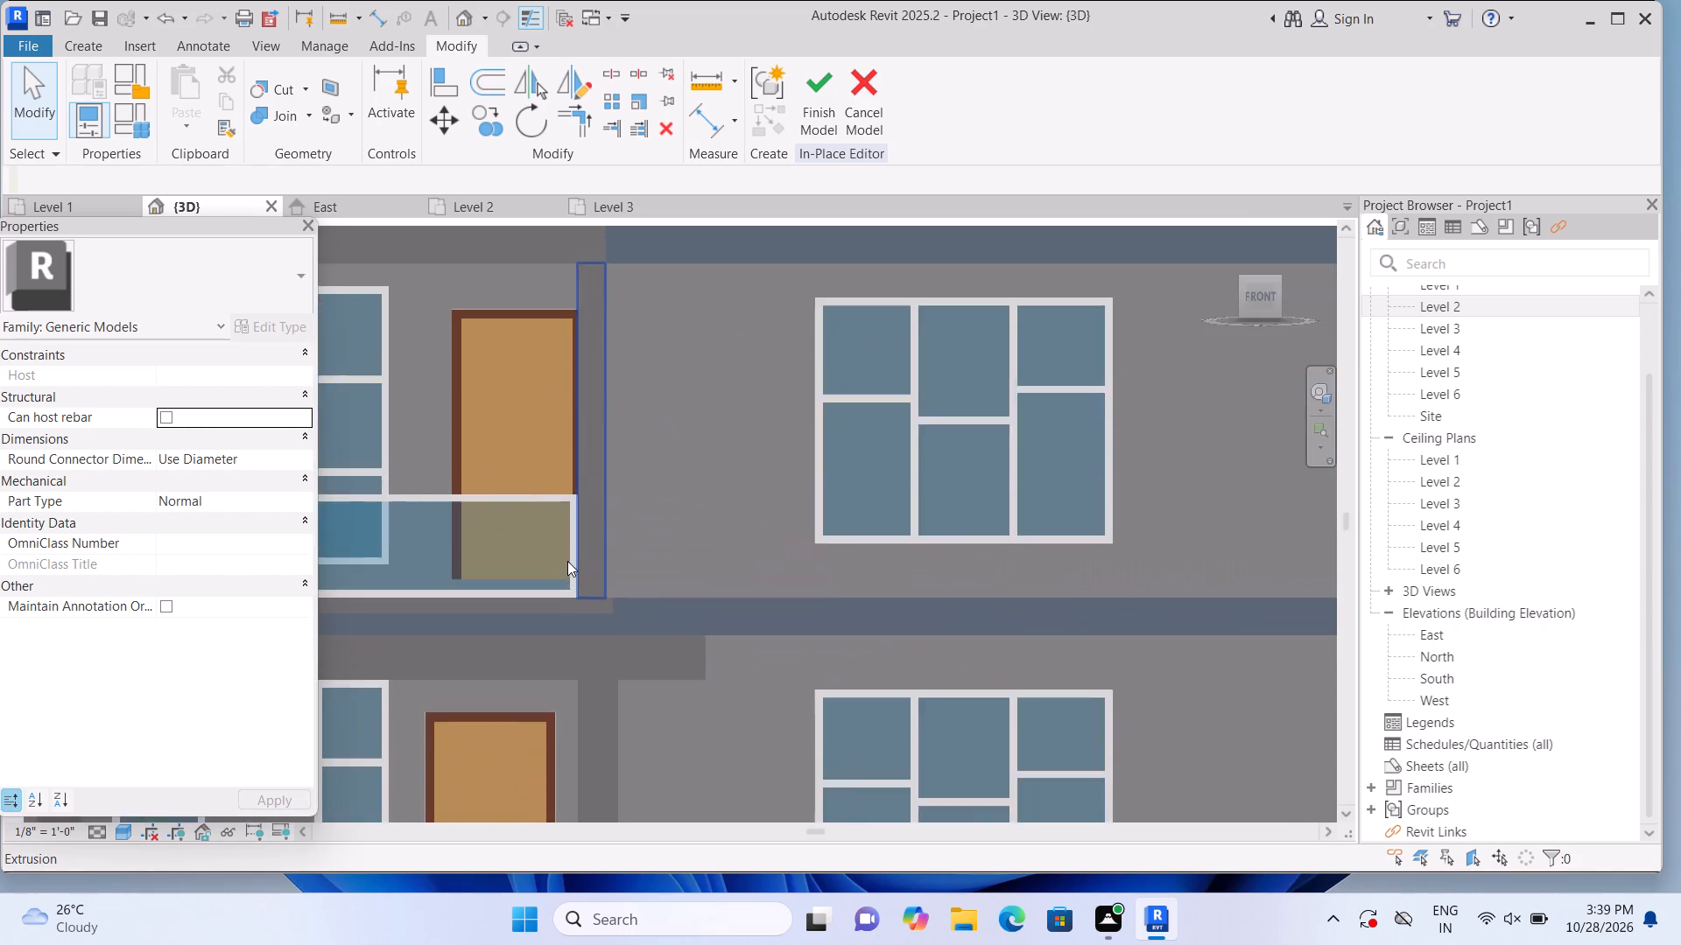
{"action": "scroll", "coordinate": [567, 561], "scroll_direction": "up", "scroll_amount": 2}
{"action": "left_click", "coordinate": [609, 557]}
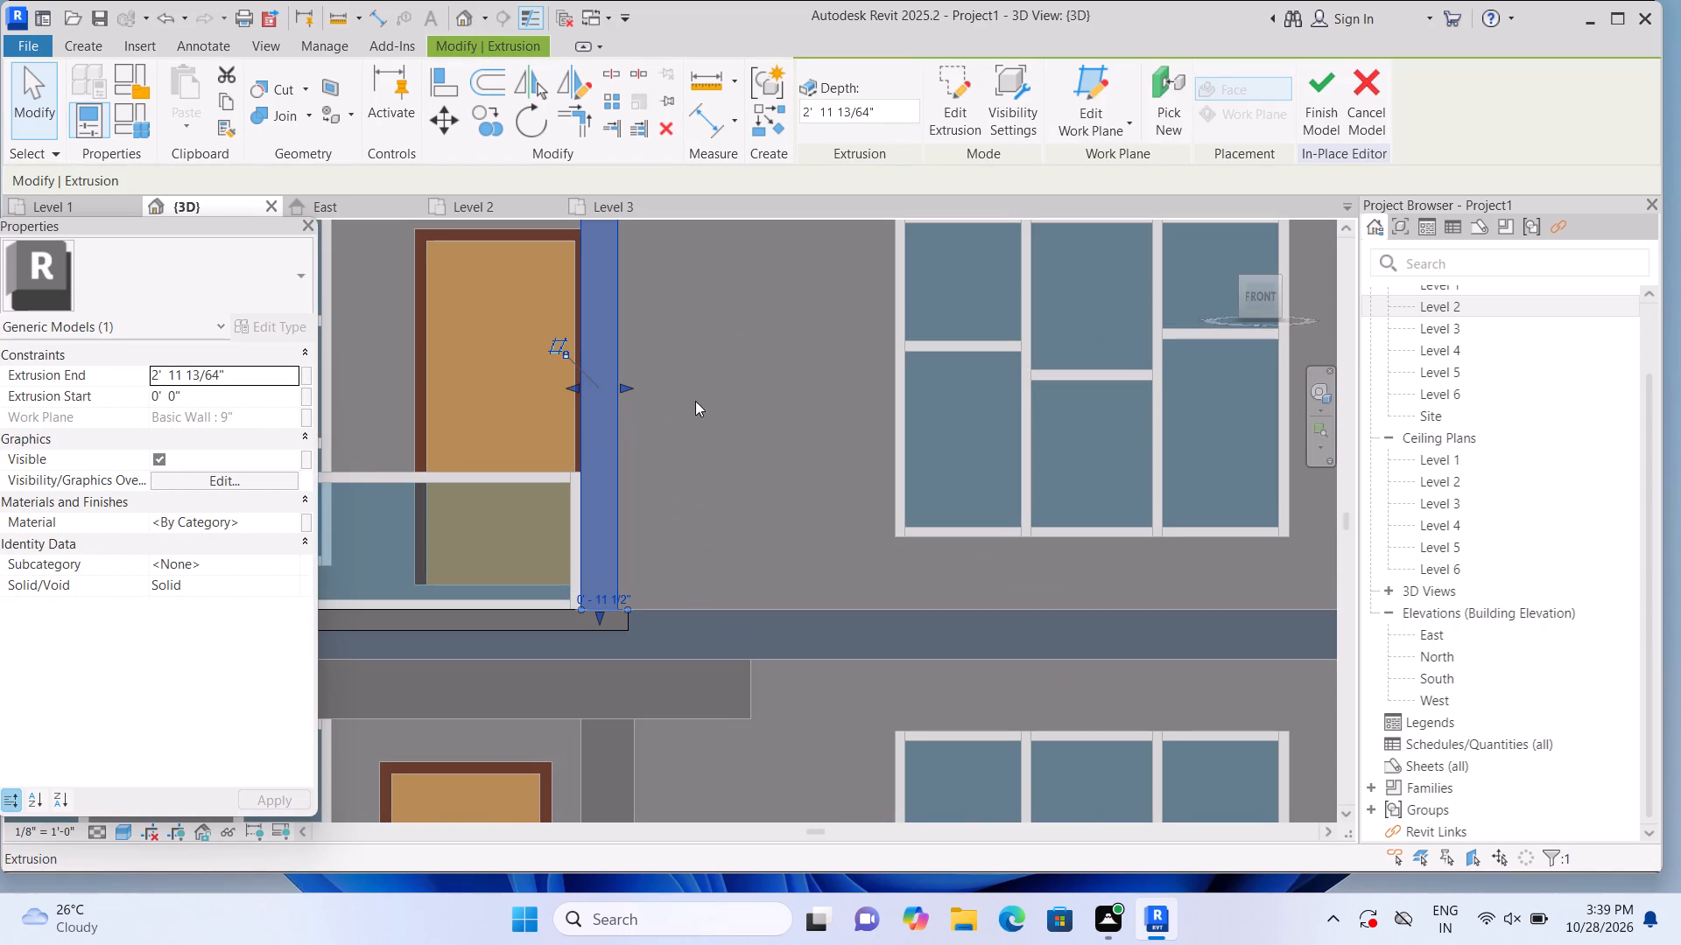
{"action": "left_click", "coordinate": [629, 385]}
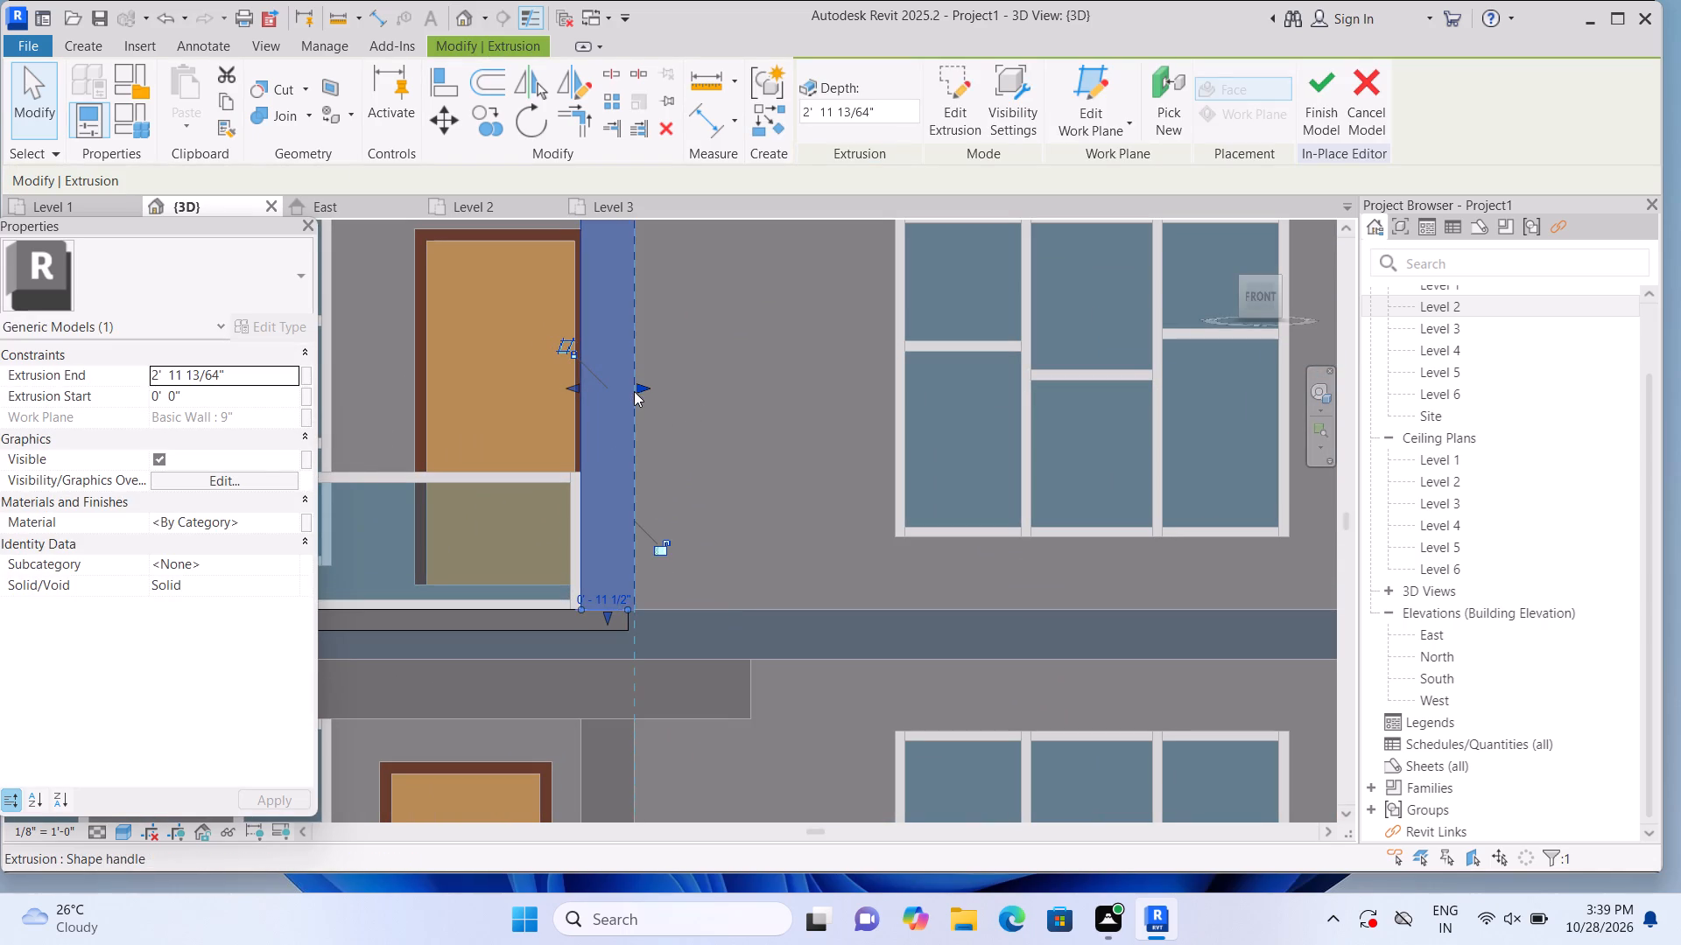
{"action": "left_click_drag", "start_coordinate": [643, 385], "coordinate": [632, 381]}
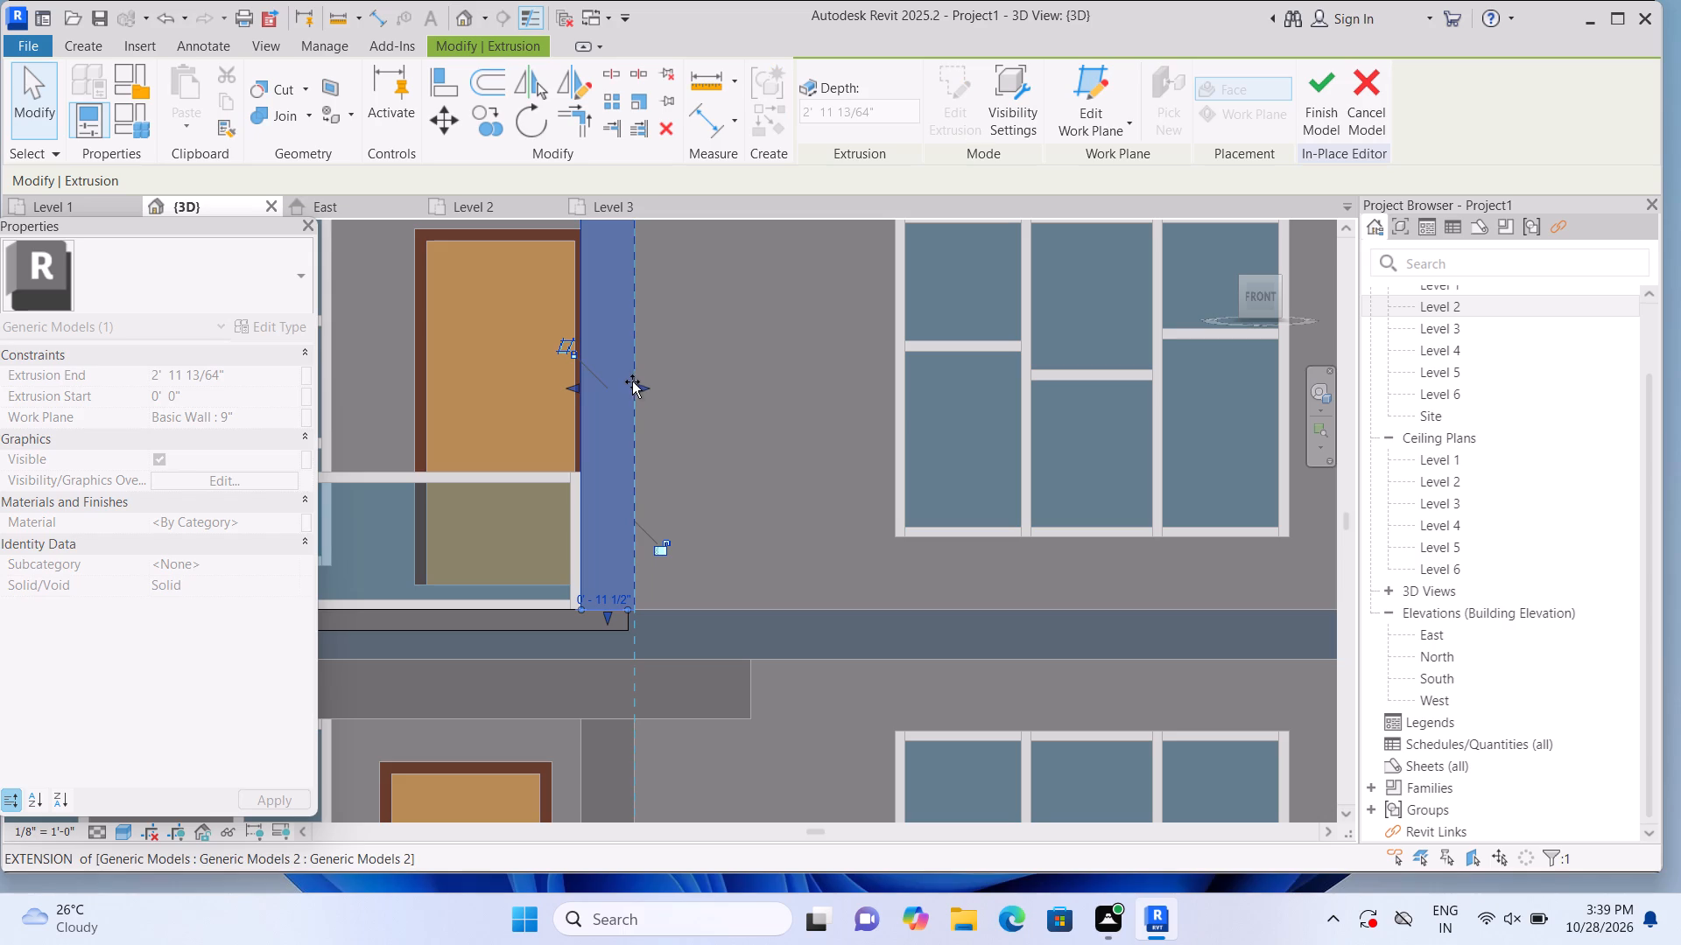
{"action": "left_click_drag", "start_coordinate": [632, 381], "coordinate": [631, 388]}
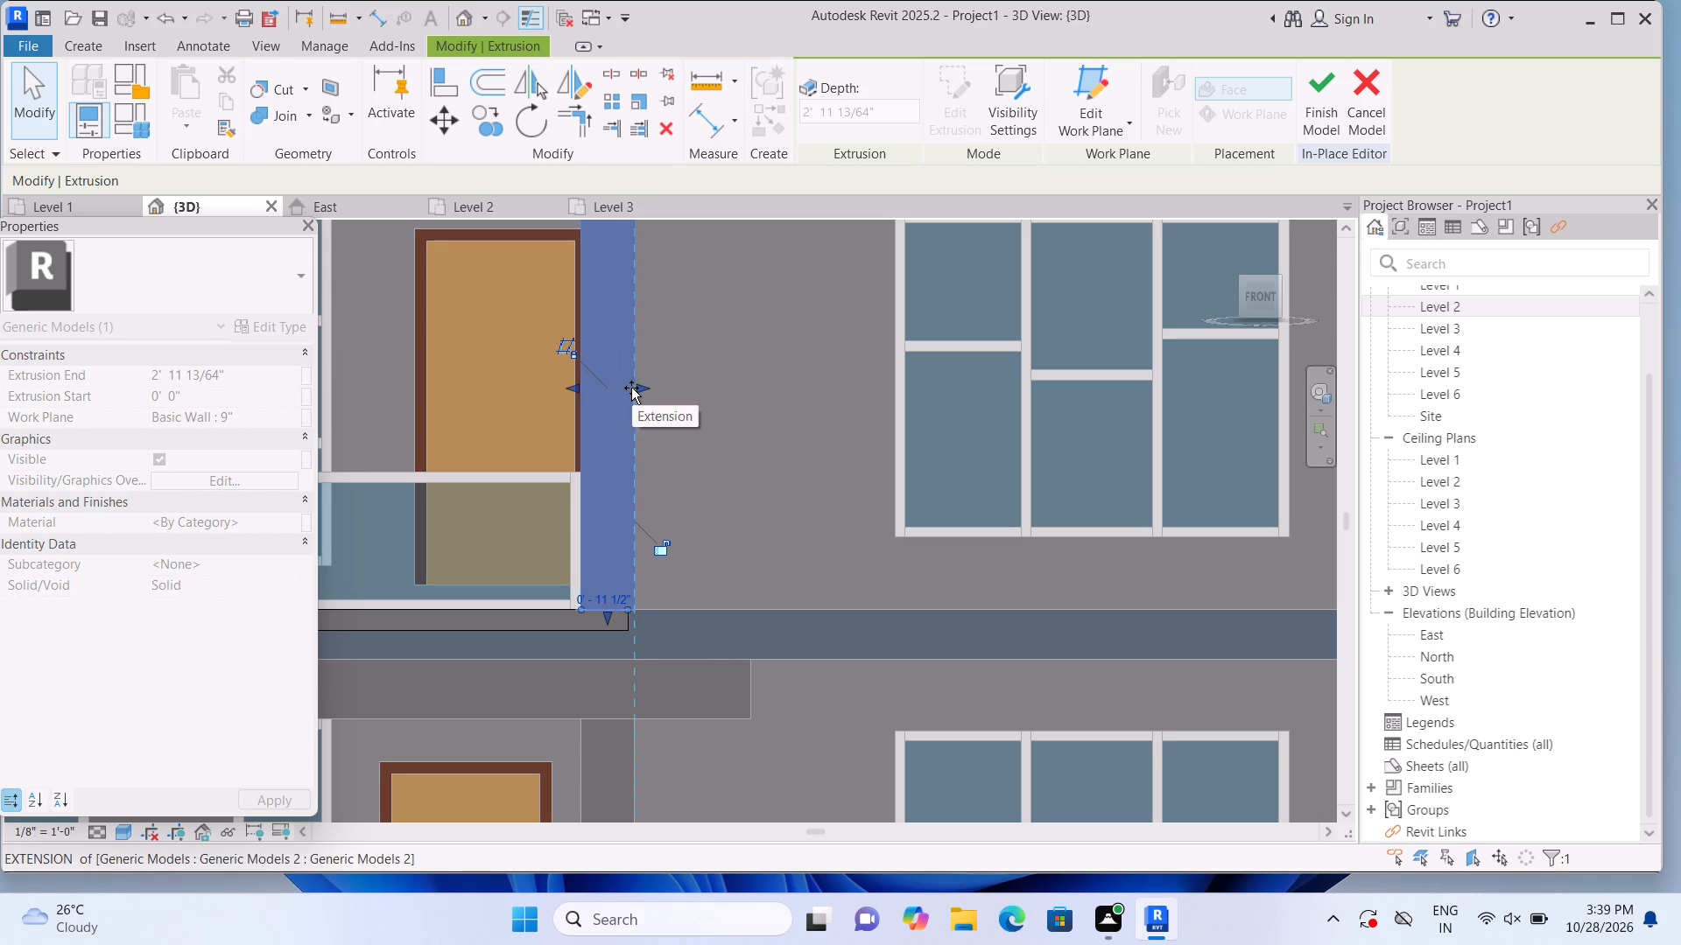
{"action": "left_click_drag", "start_coordinate": [631, 388], "coordinate": [625, 388]}
{"action": "left_click", "coordinate": [625, 388]}
{"action": "scroll", "coordinate": [630, 400], "scroll_direction": "up", "scroll_amount": 4}
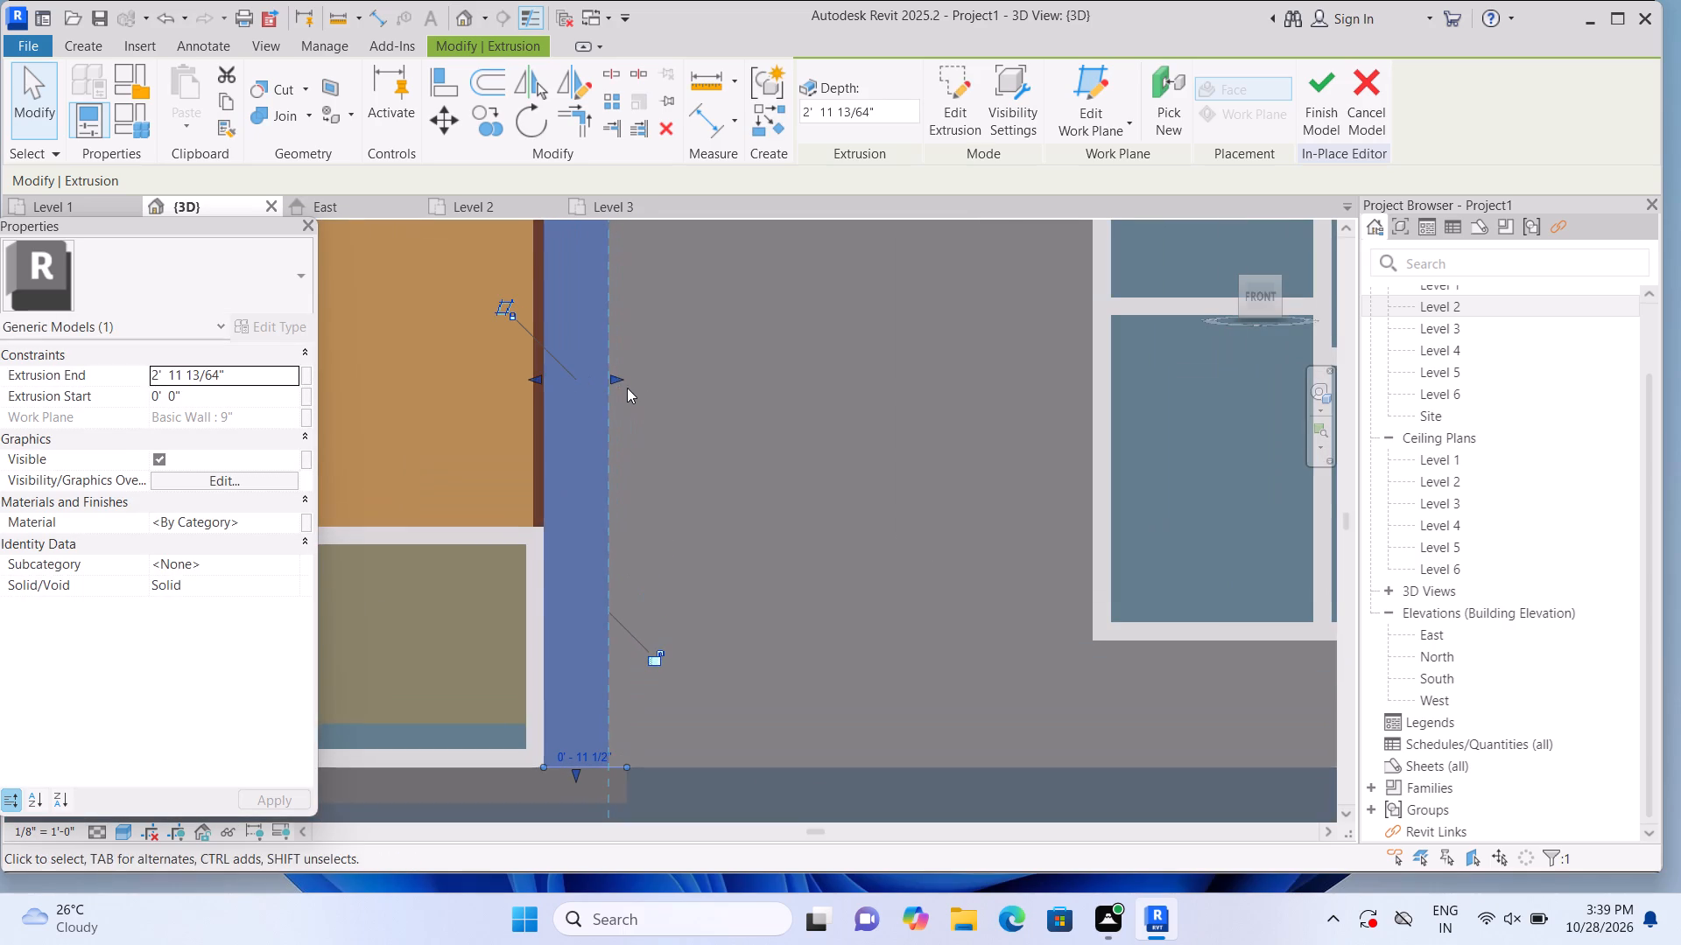
{"action": "left_click_drag", "start_coordinate": [615, 374], "coordinate": [624, 381]}
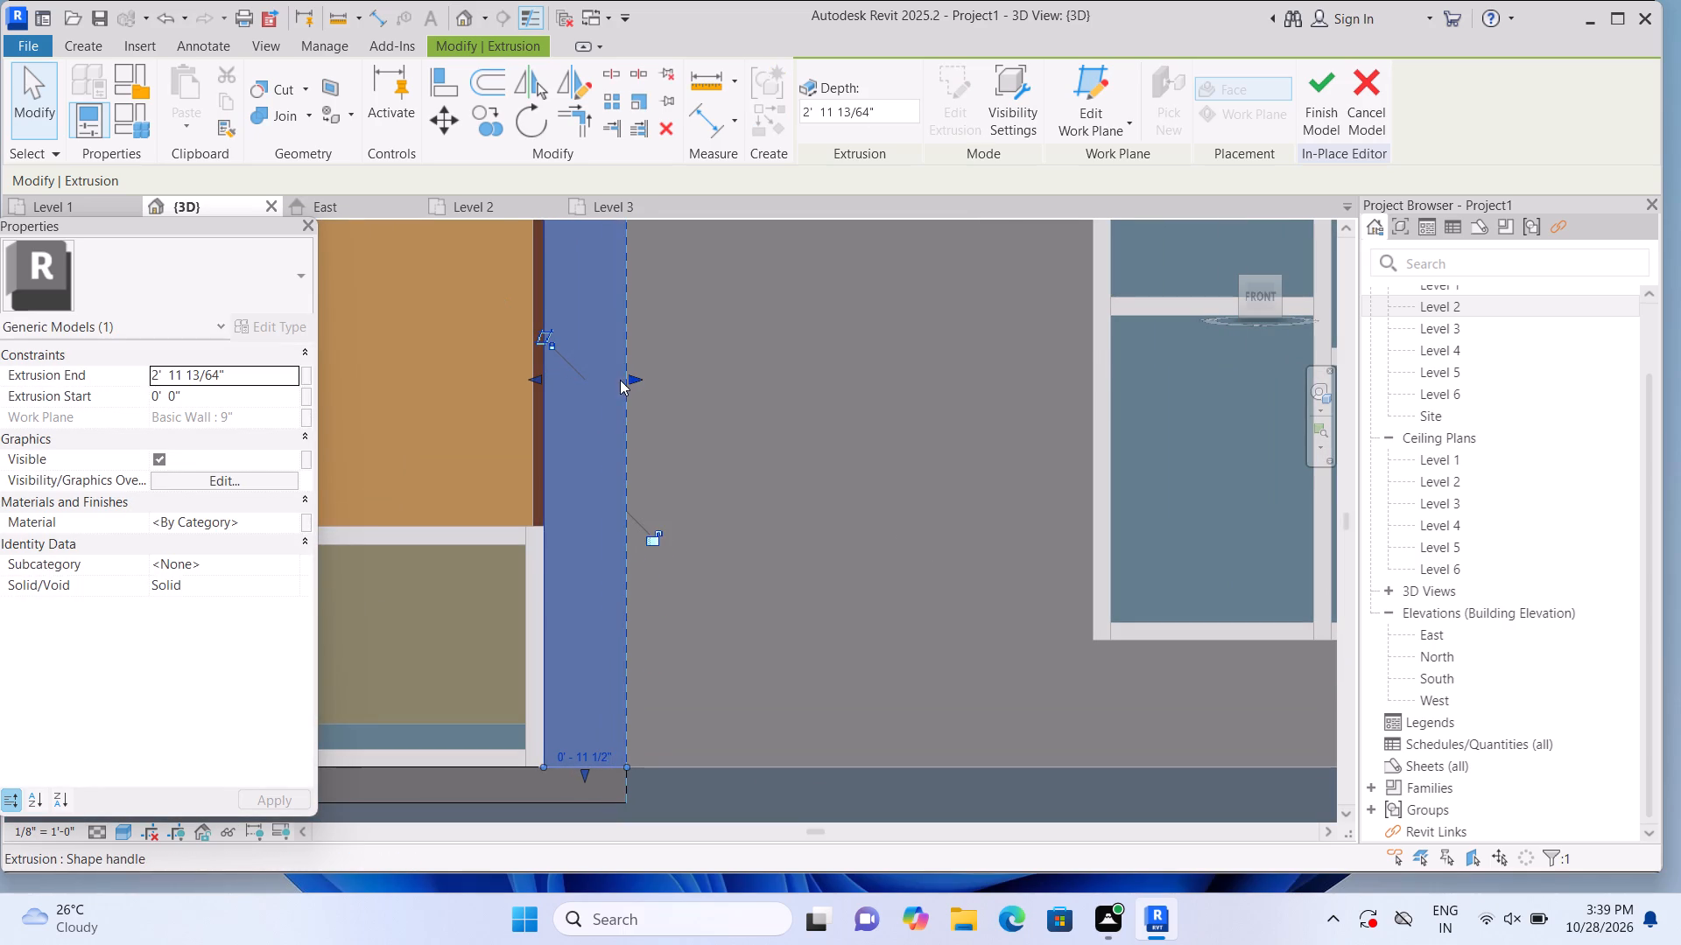
{"action": "scroll", "coordinate": [621, 381], "scroll_direction": "down", "scroll_amount": 11}
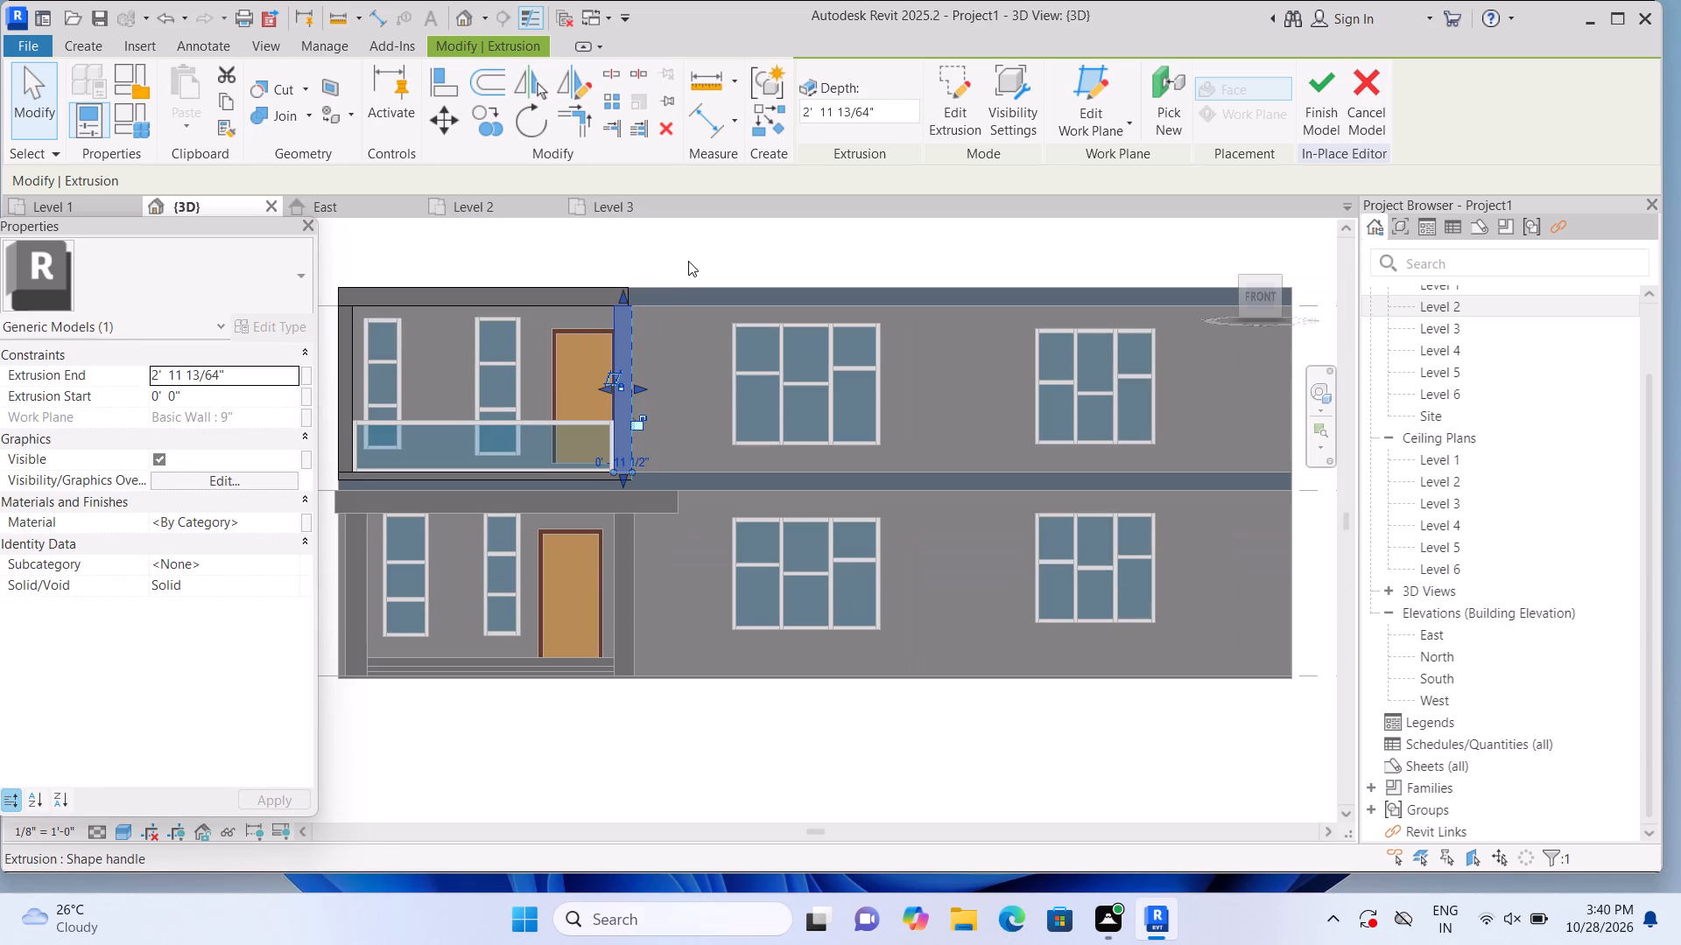
{"action": "scroll", "coordinate": [631, 296], "scroll_direction": "up", "scroll_amount": 3}
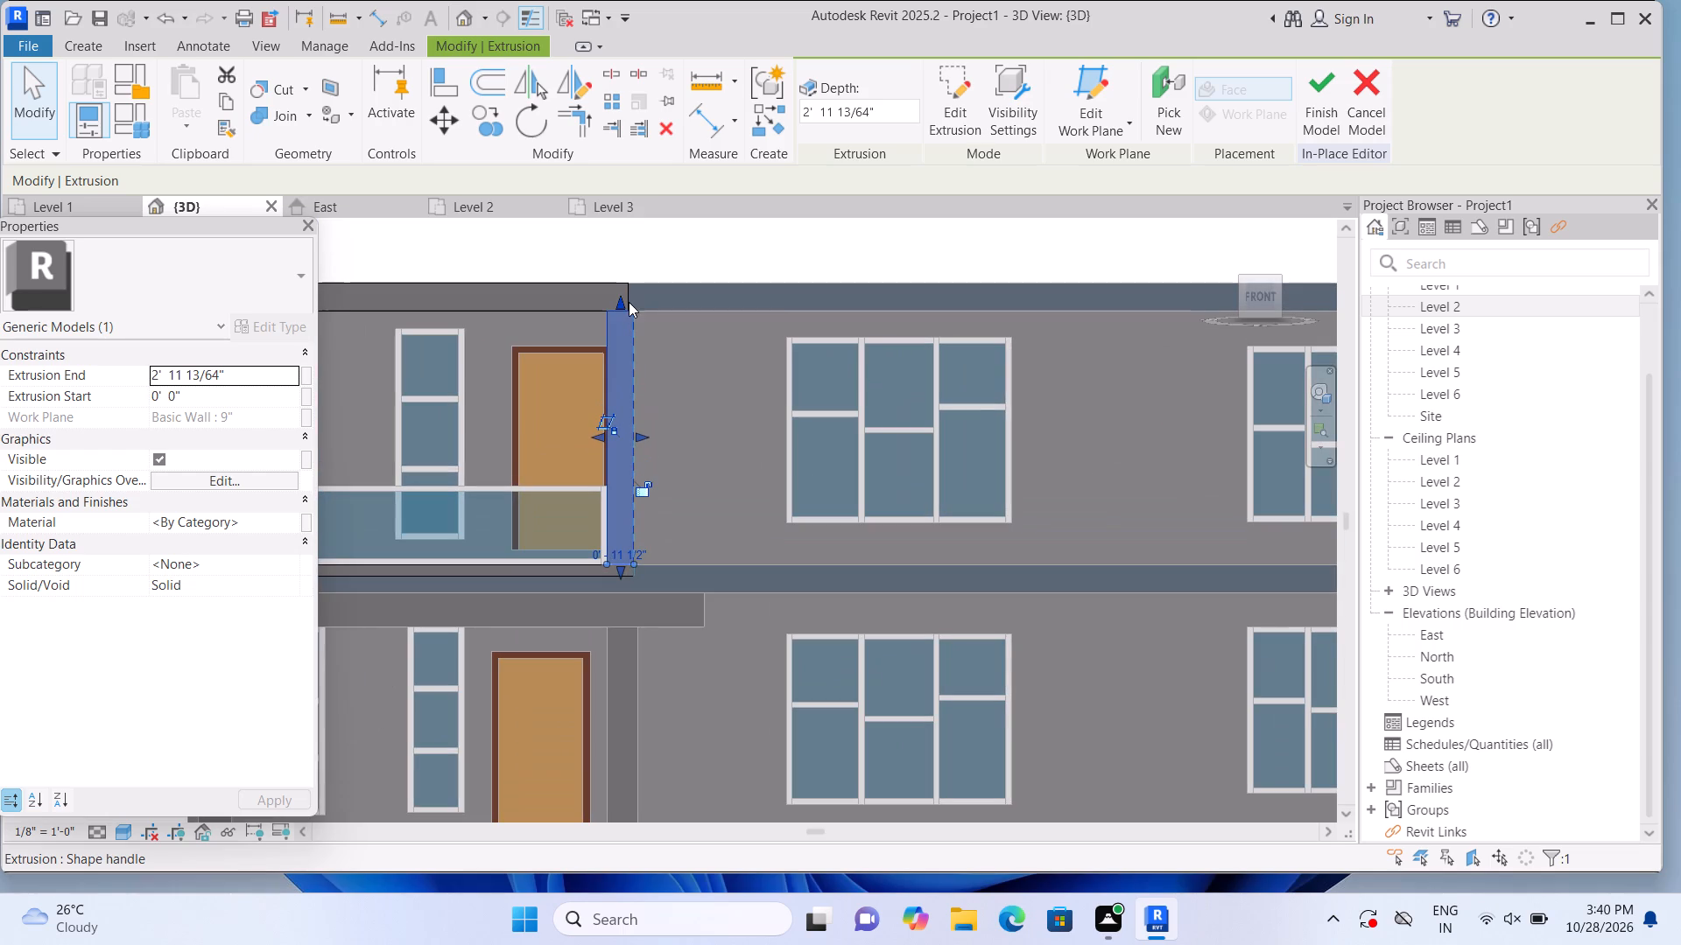
Lengthen the vertical frame strip beside the balcony door upward to the top edge of the frame's top strip.
{"action": "left_click", "coordinate": [615, 290]}
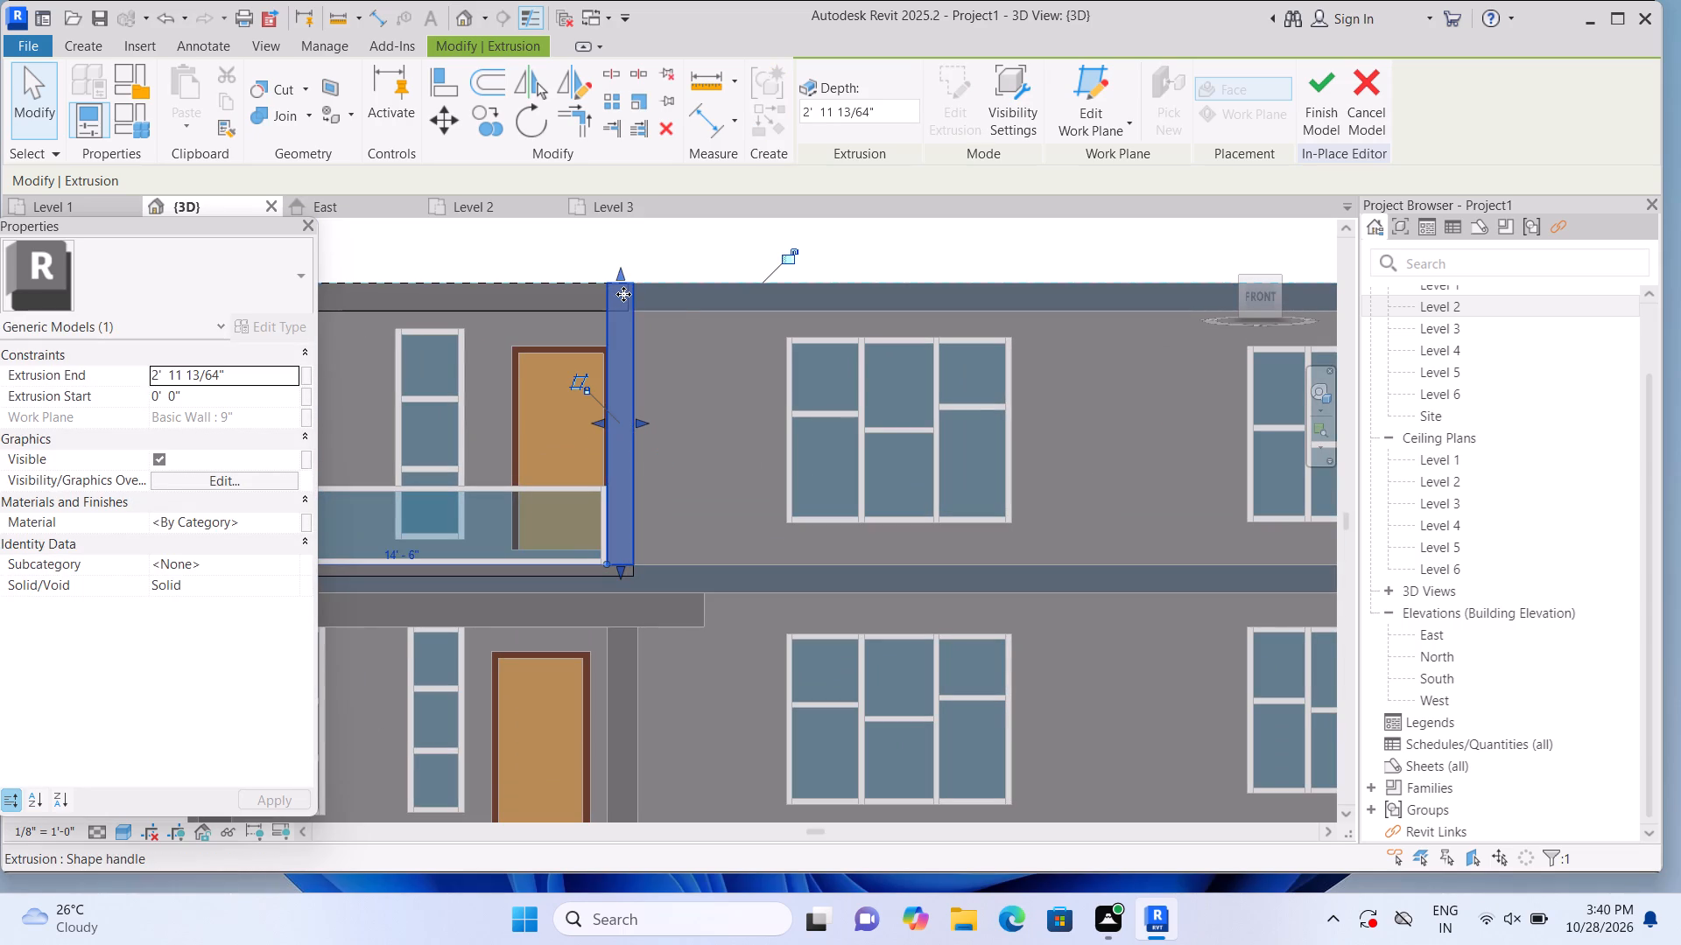
{"action": "left_click", "coordinate": [665, 260]}
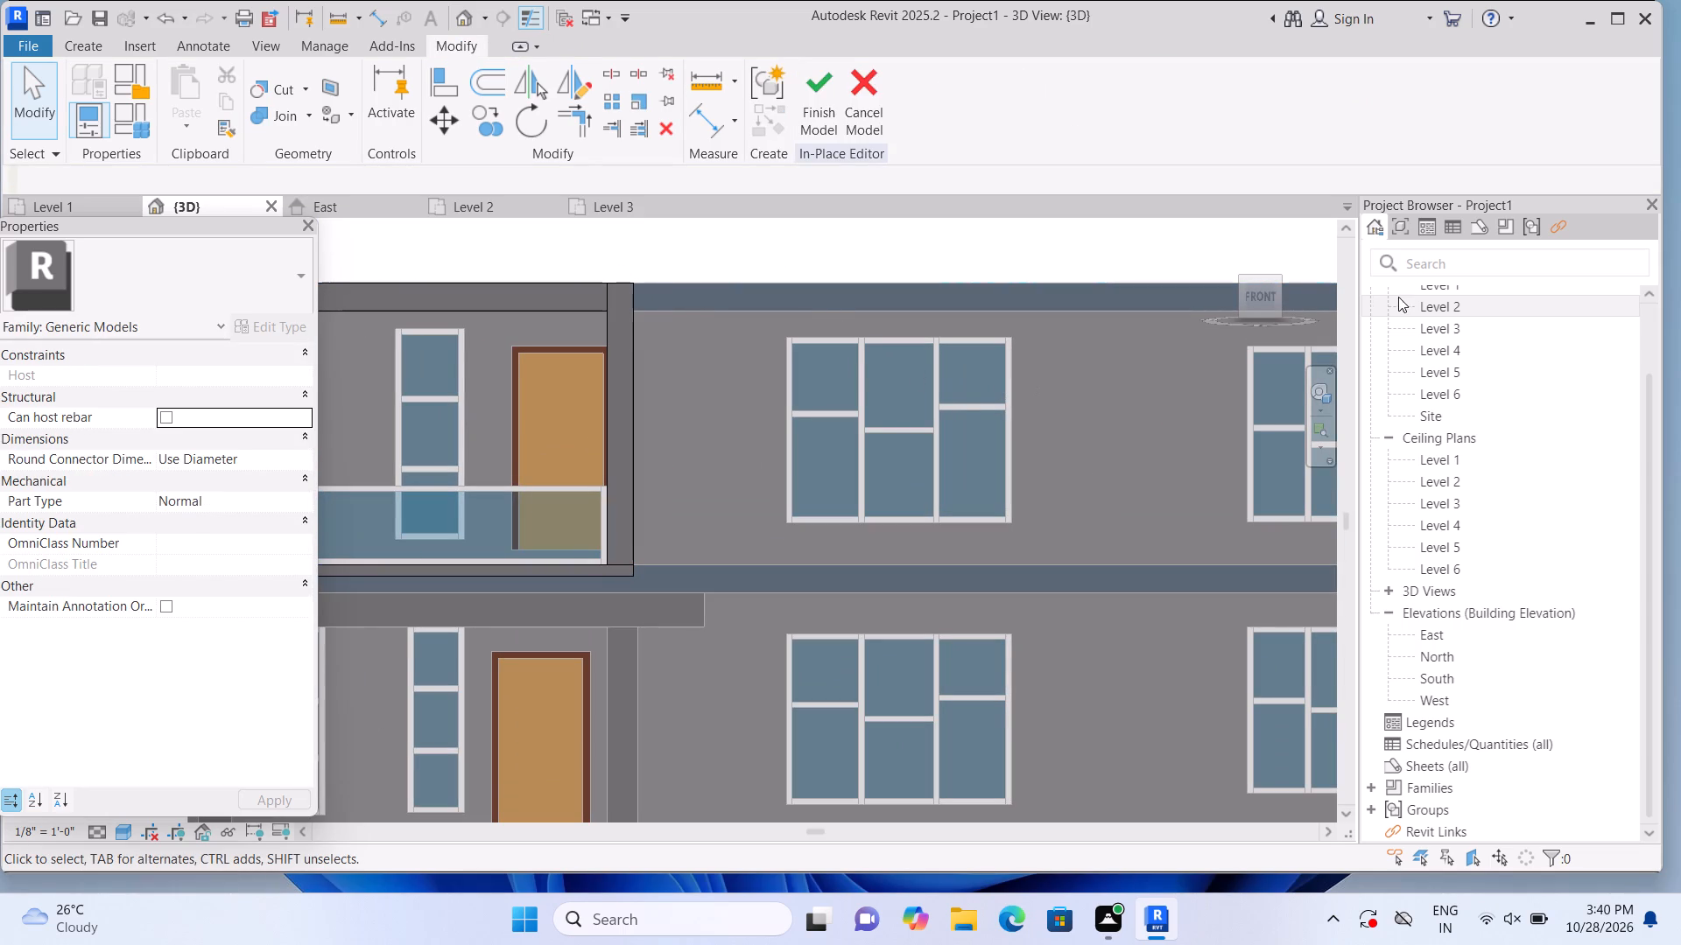
Deepen the frame's top strip outward to the front edge of the vertical strips, about 2' 11".
{"action": "left_click", "coordinate": [1220, 227]}
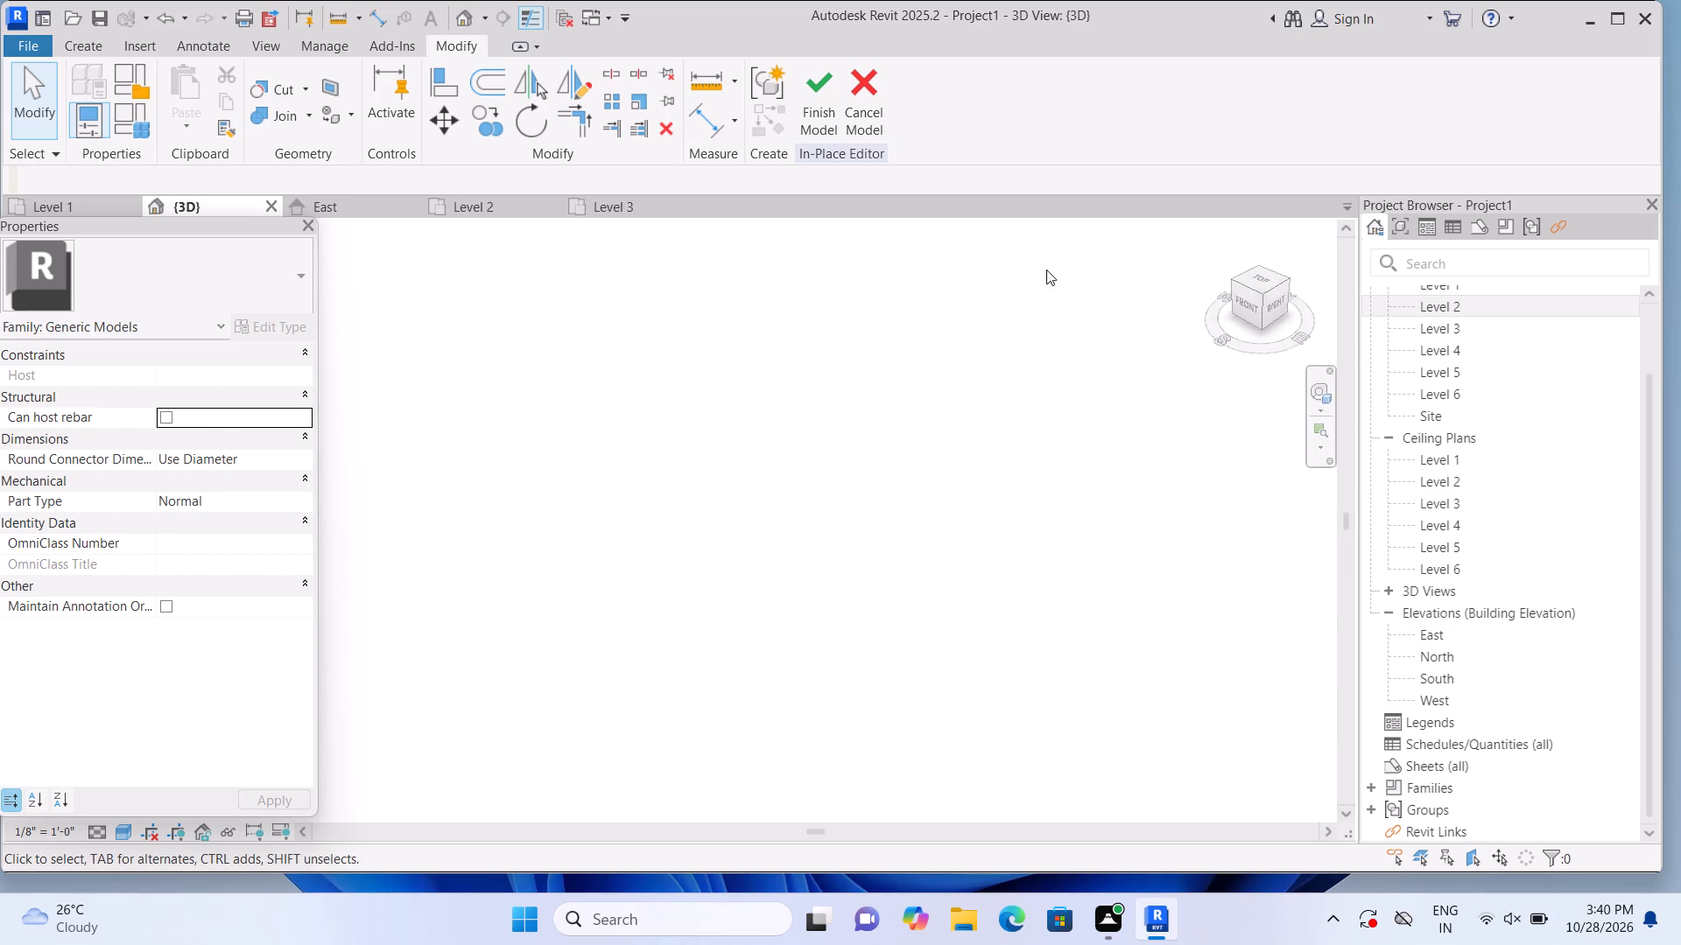
{"action": "scroll", "coordinate": [382, 562], "scroll_direction": "up", "scroll_amount": 8}
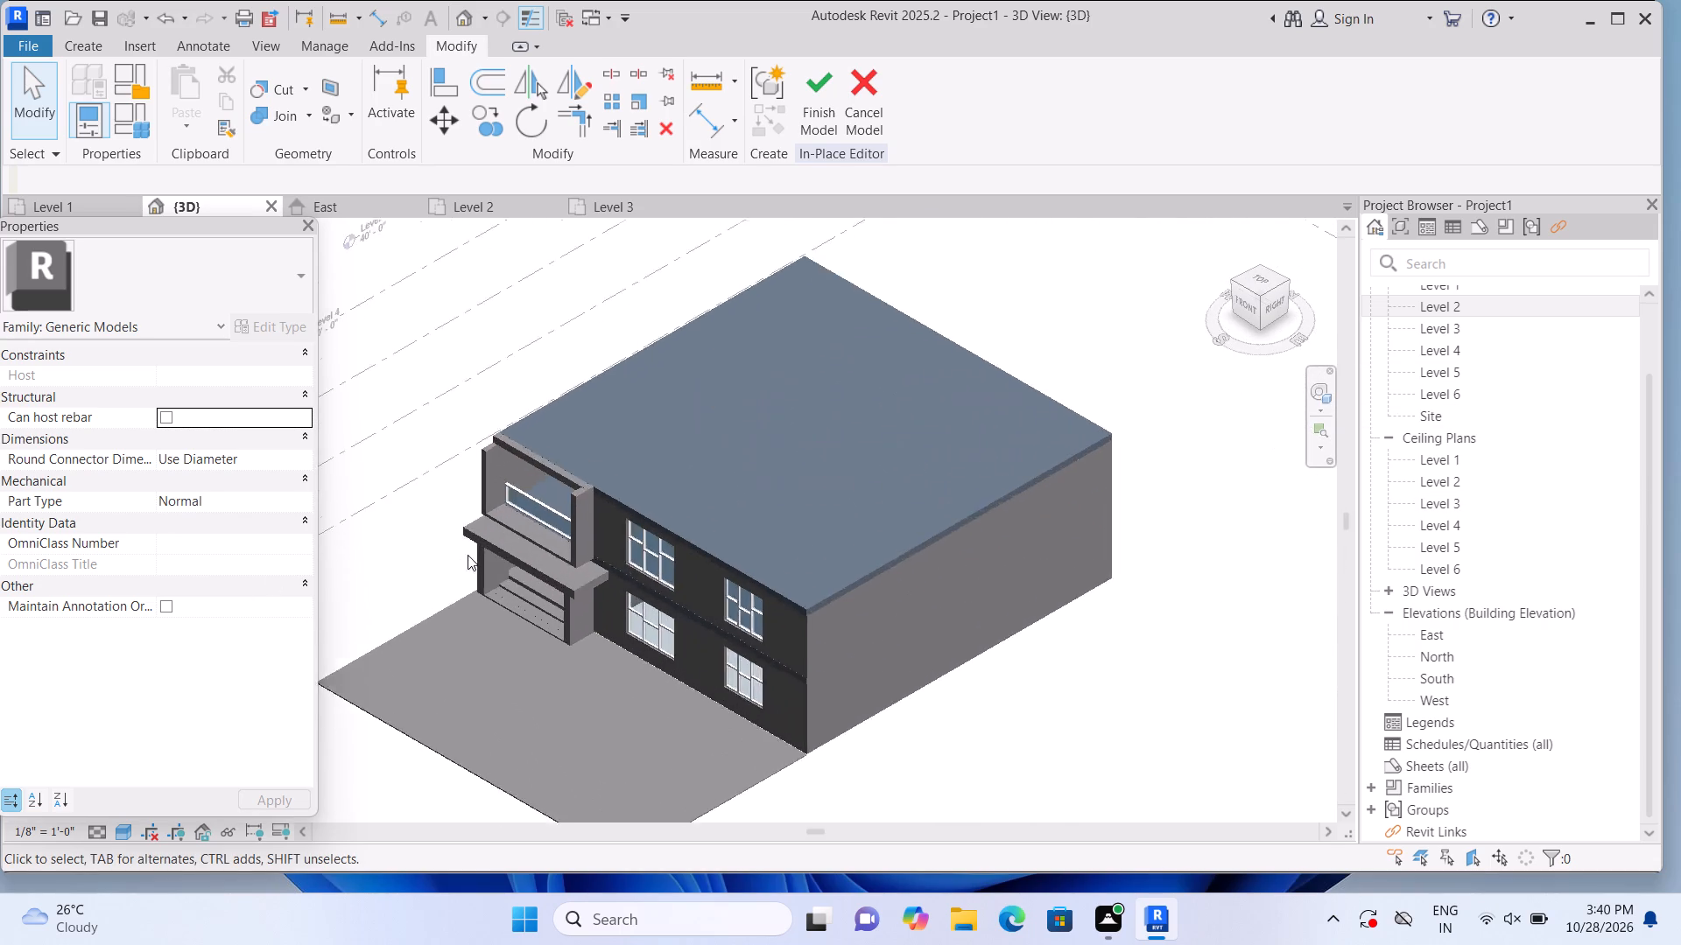
{"action": "scroll", "coordinate": [483, 546], "scroll_direction": "up", "scroll_amount": 6}
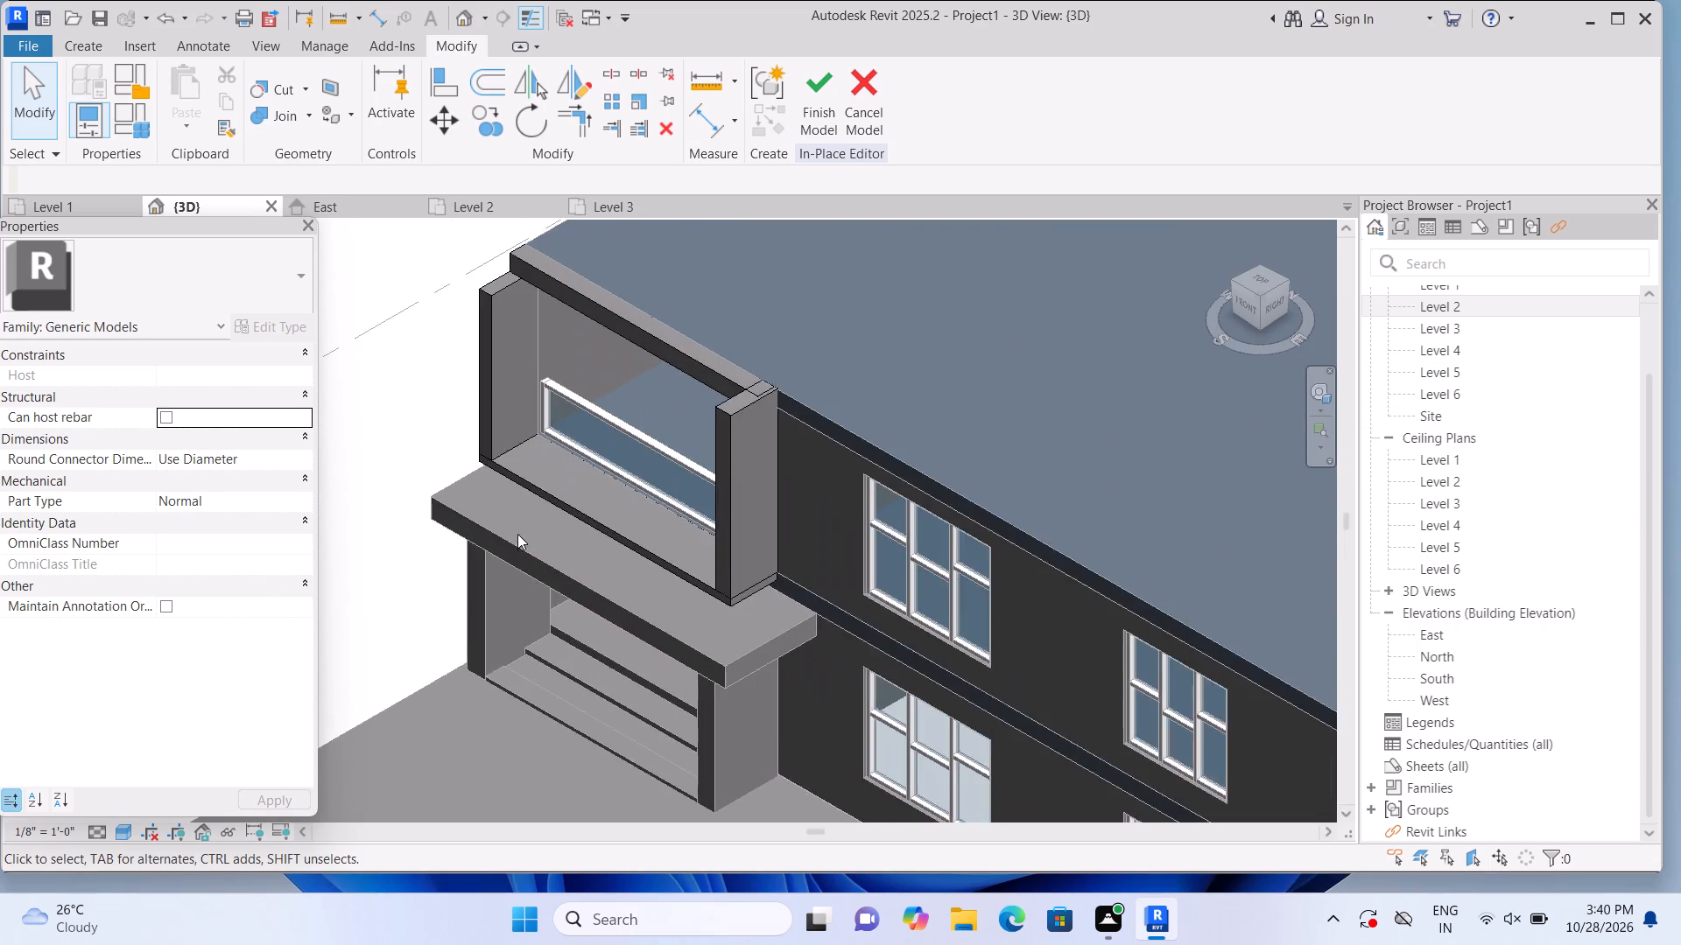
{"action": "scroll", "coordinate": [528, 527], "scroll_direction": "up", "scroll_amount": 1}
{"action": "left_click", "coordinate": [706, 333]}
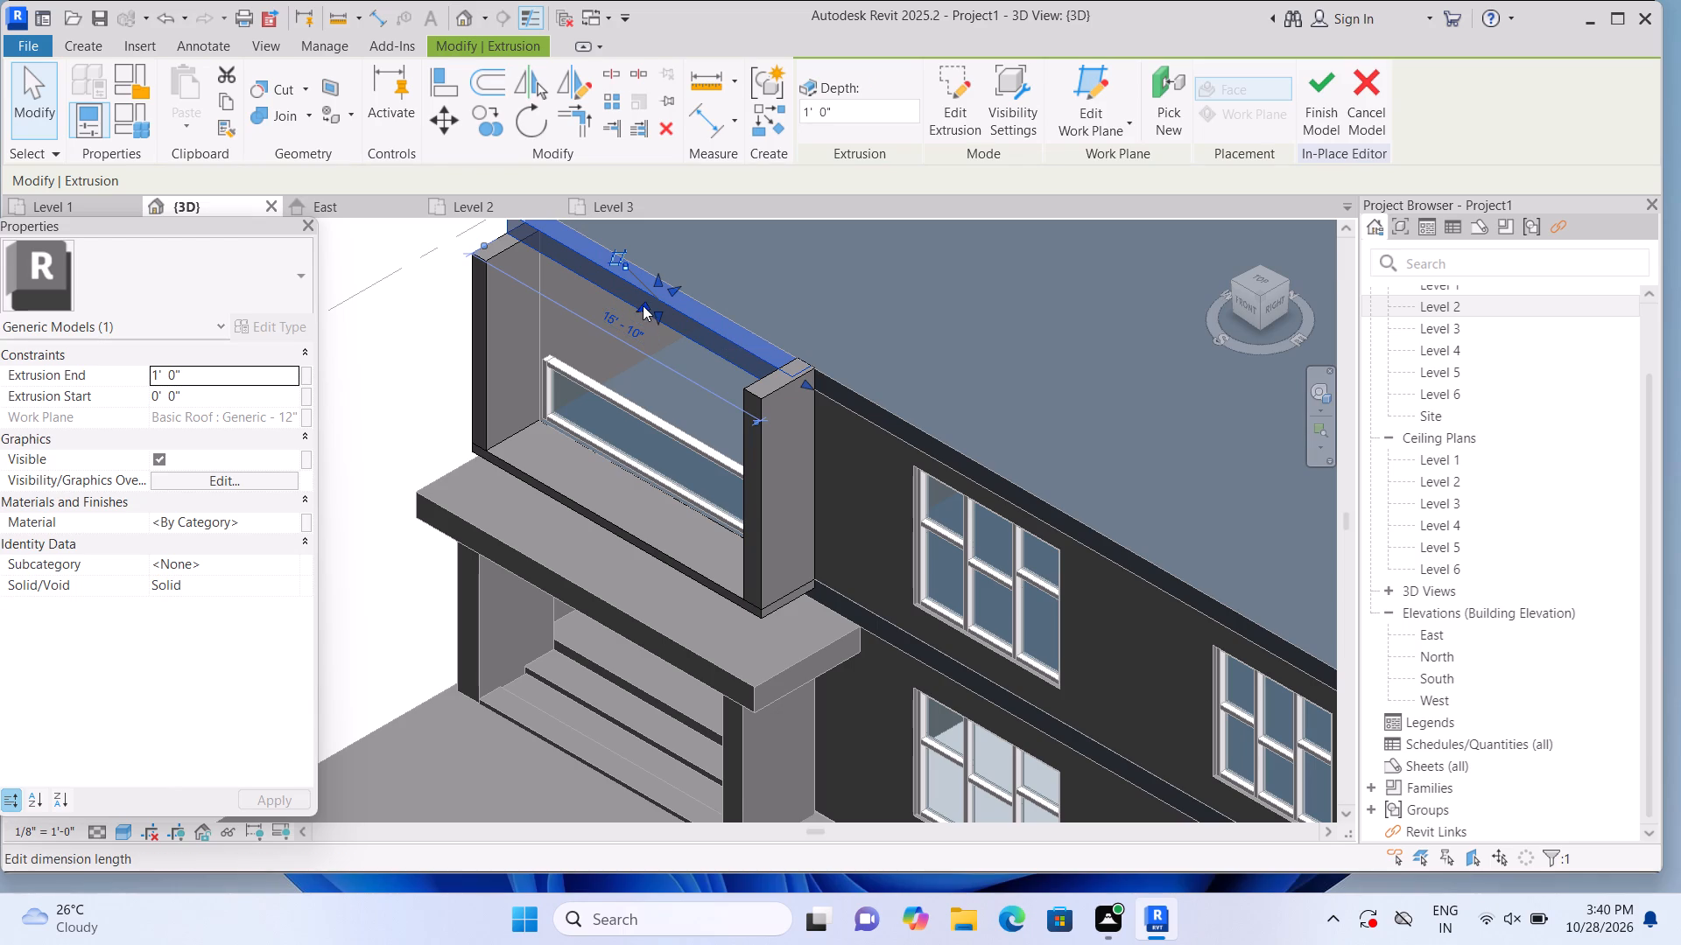
{"action": "left_click_drag", "start_coordinate": [642, 305], "coordinate": [619, 324]}
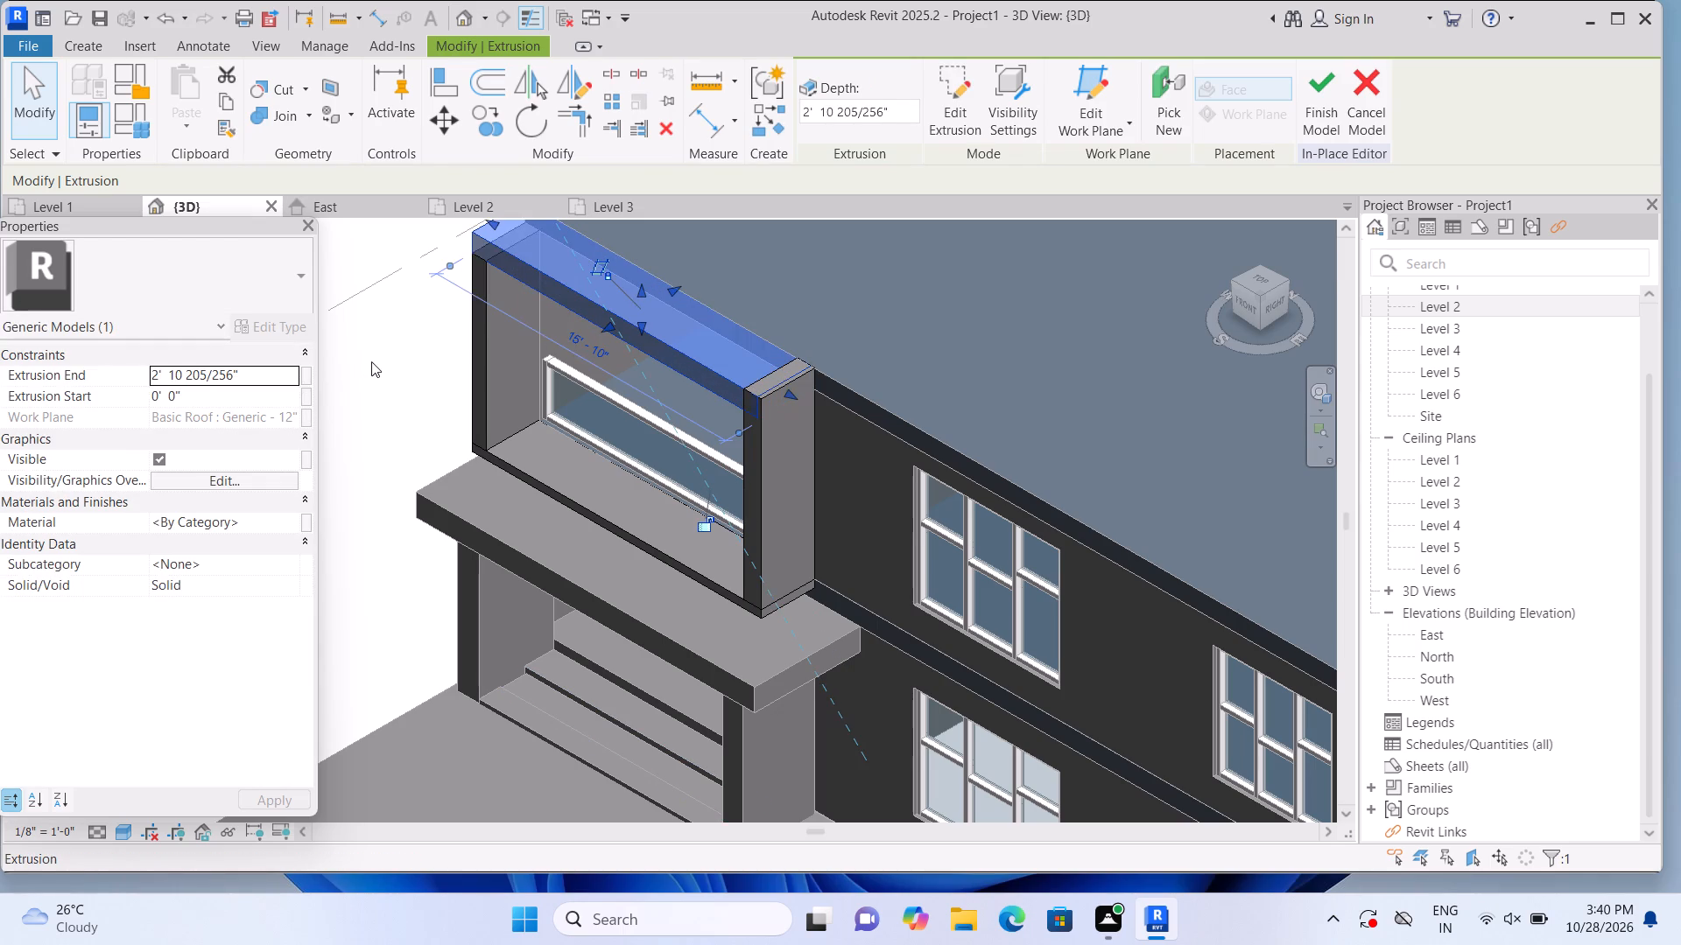
{"action": "left_click", "coordinate": [371, 361]}
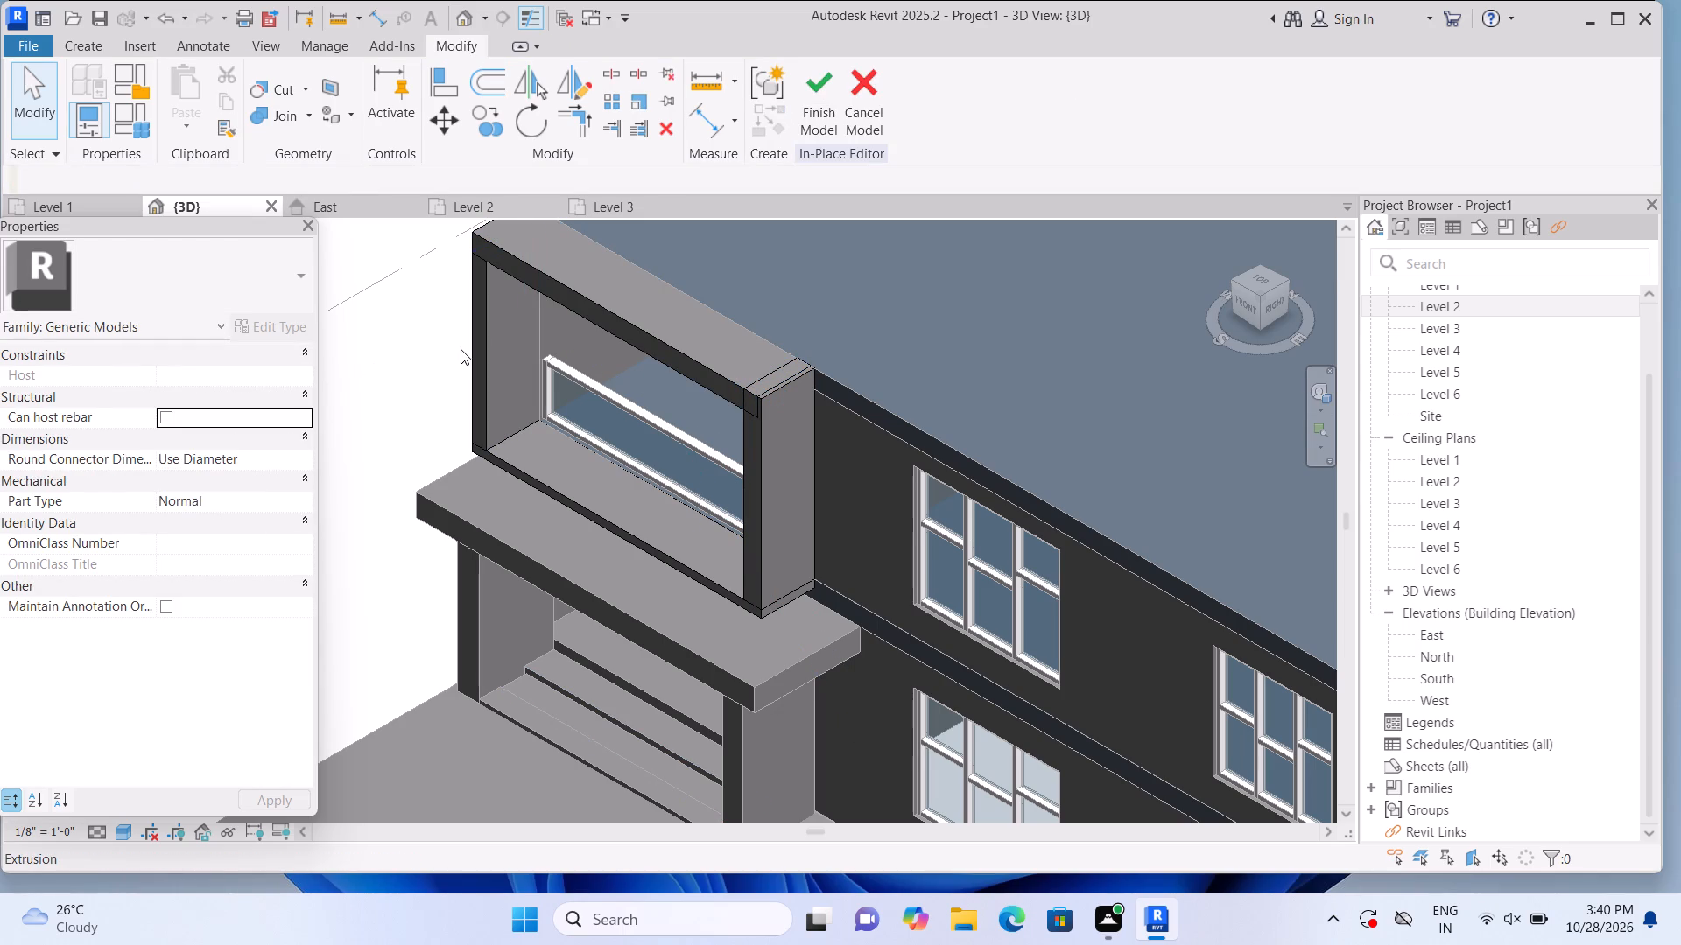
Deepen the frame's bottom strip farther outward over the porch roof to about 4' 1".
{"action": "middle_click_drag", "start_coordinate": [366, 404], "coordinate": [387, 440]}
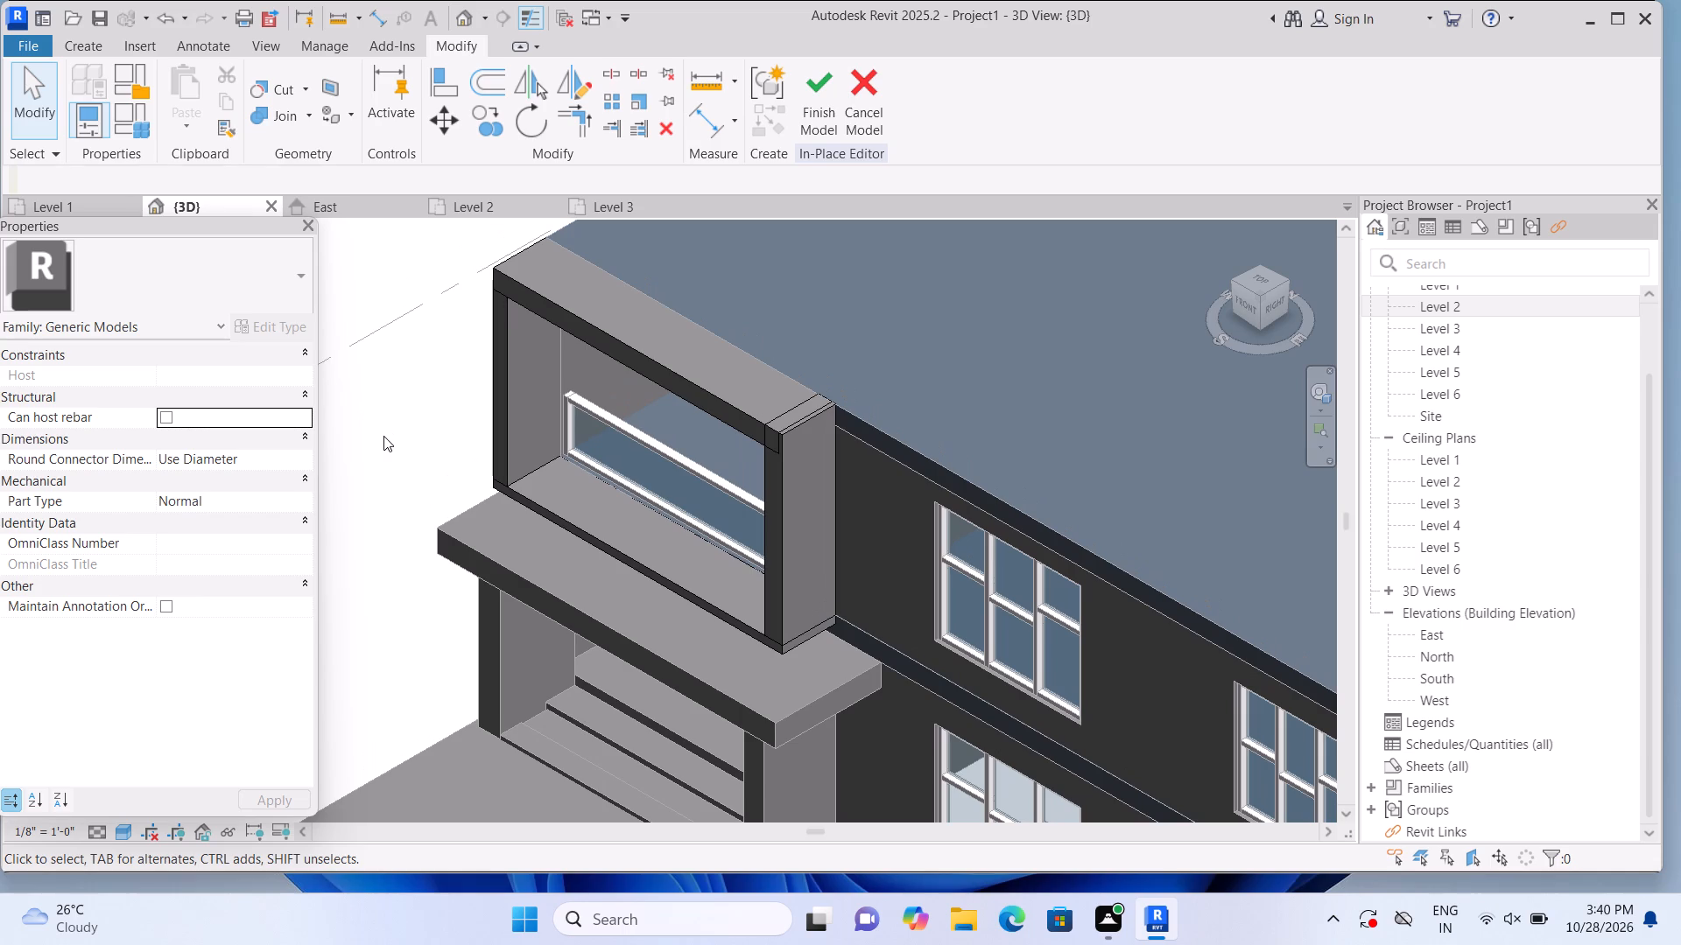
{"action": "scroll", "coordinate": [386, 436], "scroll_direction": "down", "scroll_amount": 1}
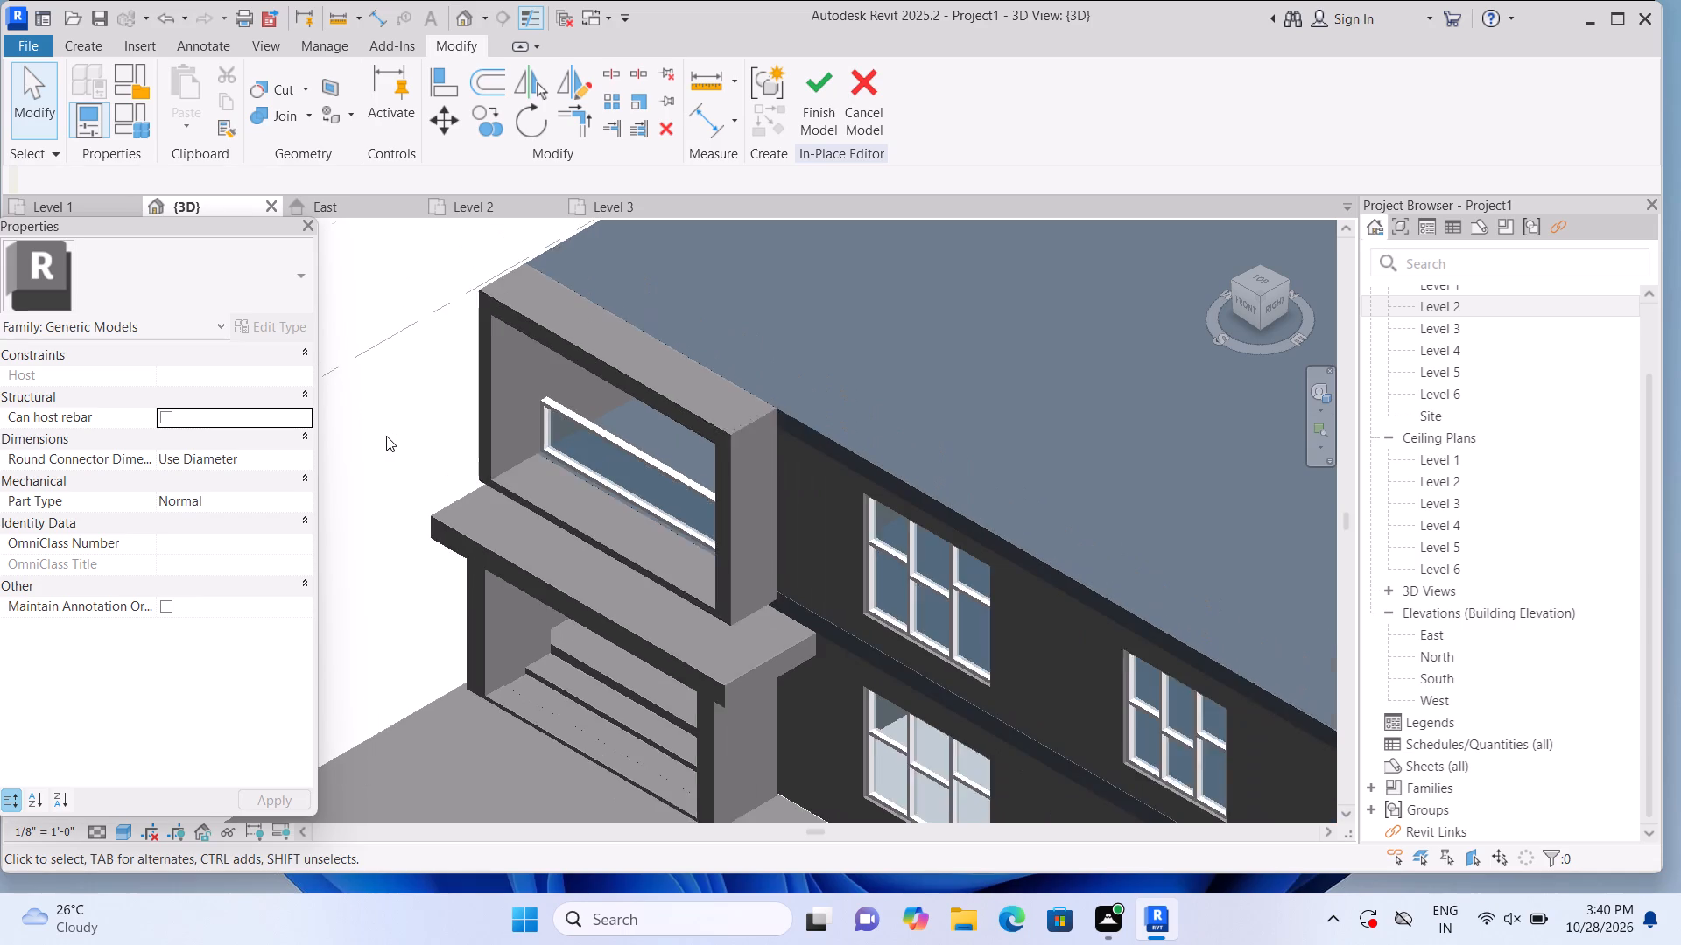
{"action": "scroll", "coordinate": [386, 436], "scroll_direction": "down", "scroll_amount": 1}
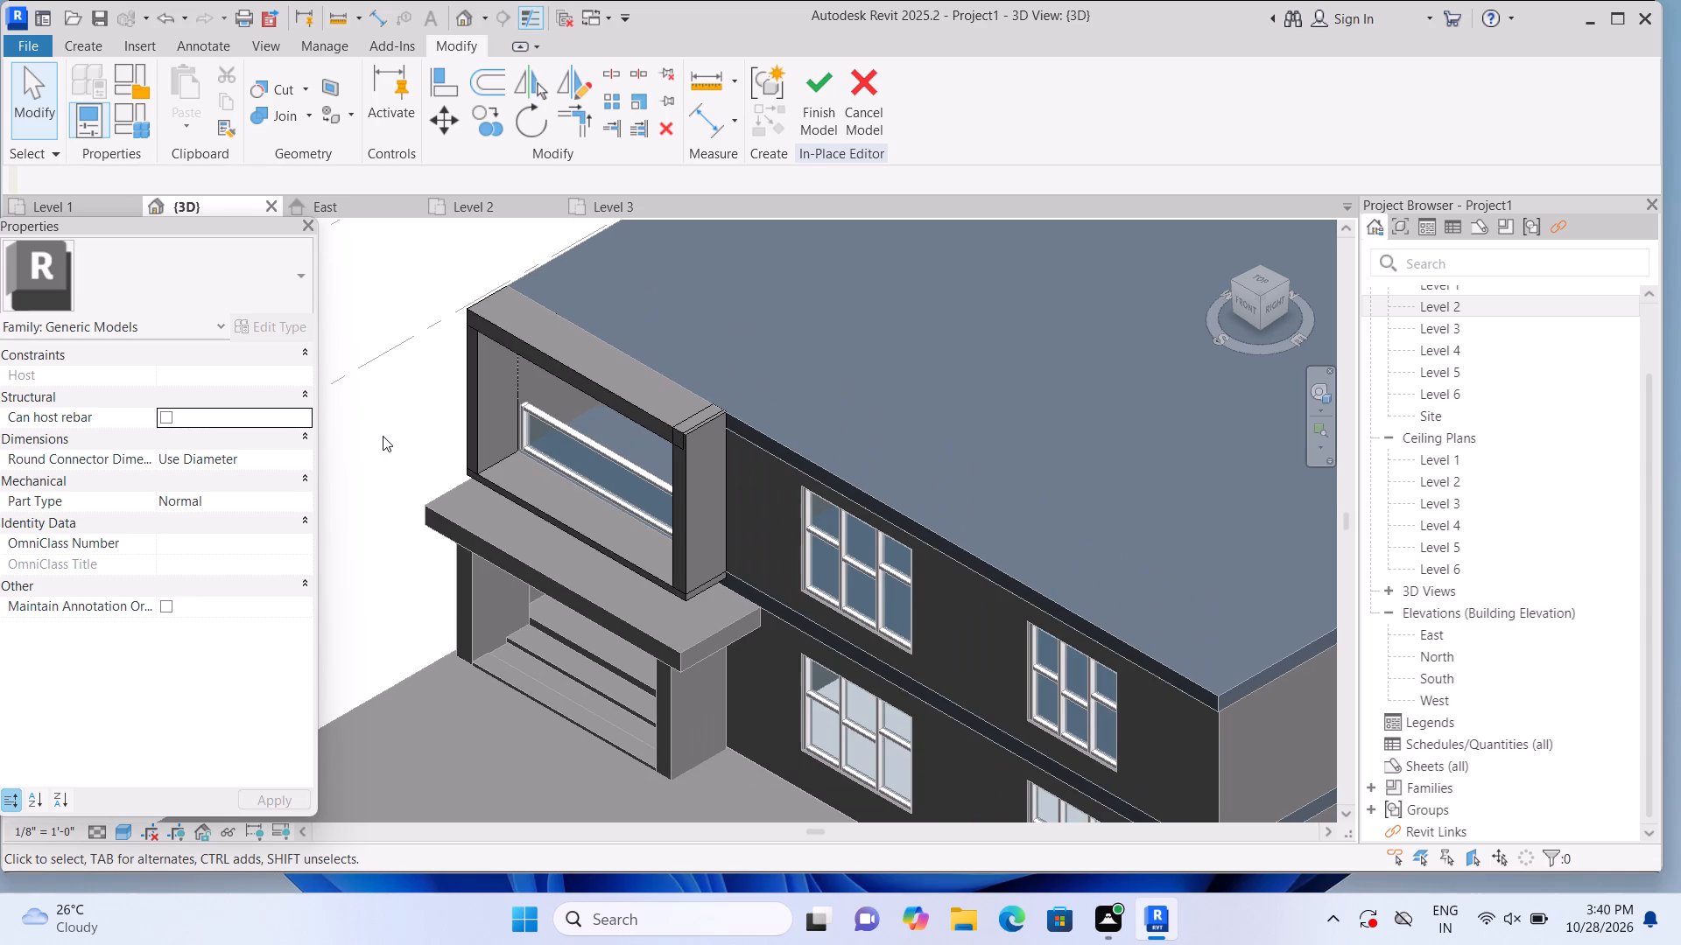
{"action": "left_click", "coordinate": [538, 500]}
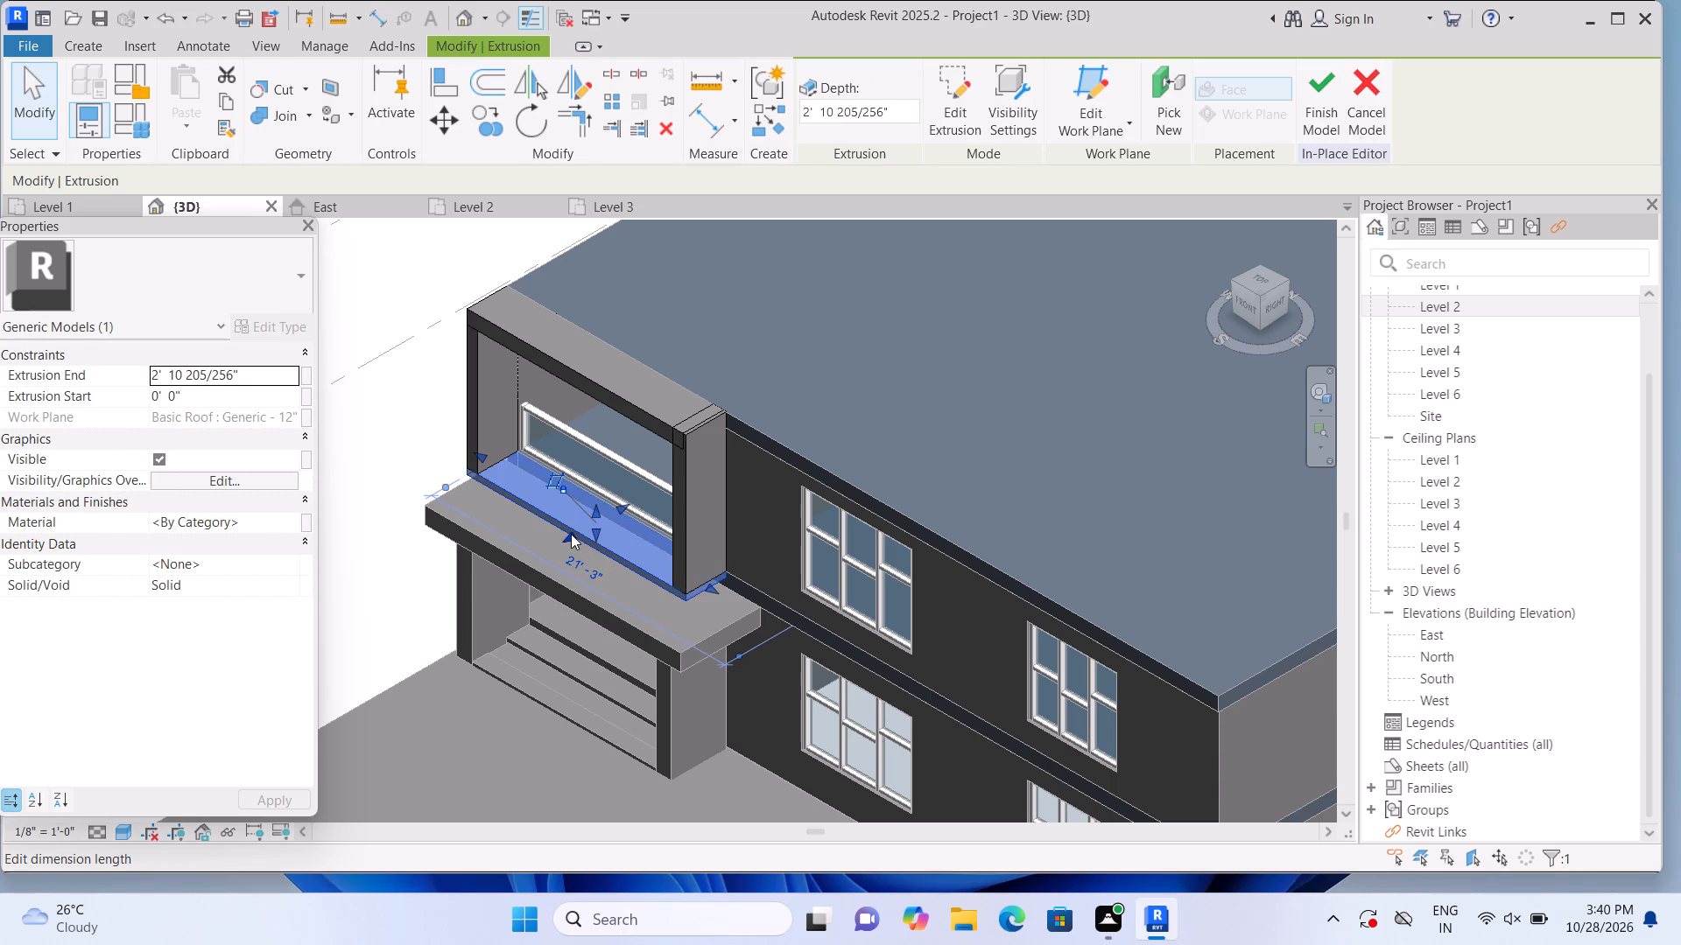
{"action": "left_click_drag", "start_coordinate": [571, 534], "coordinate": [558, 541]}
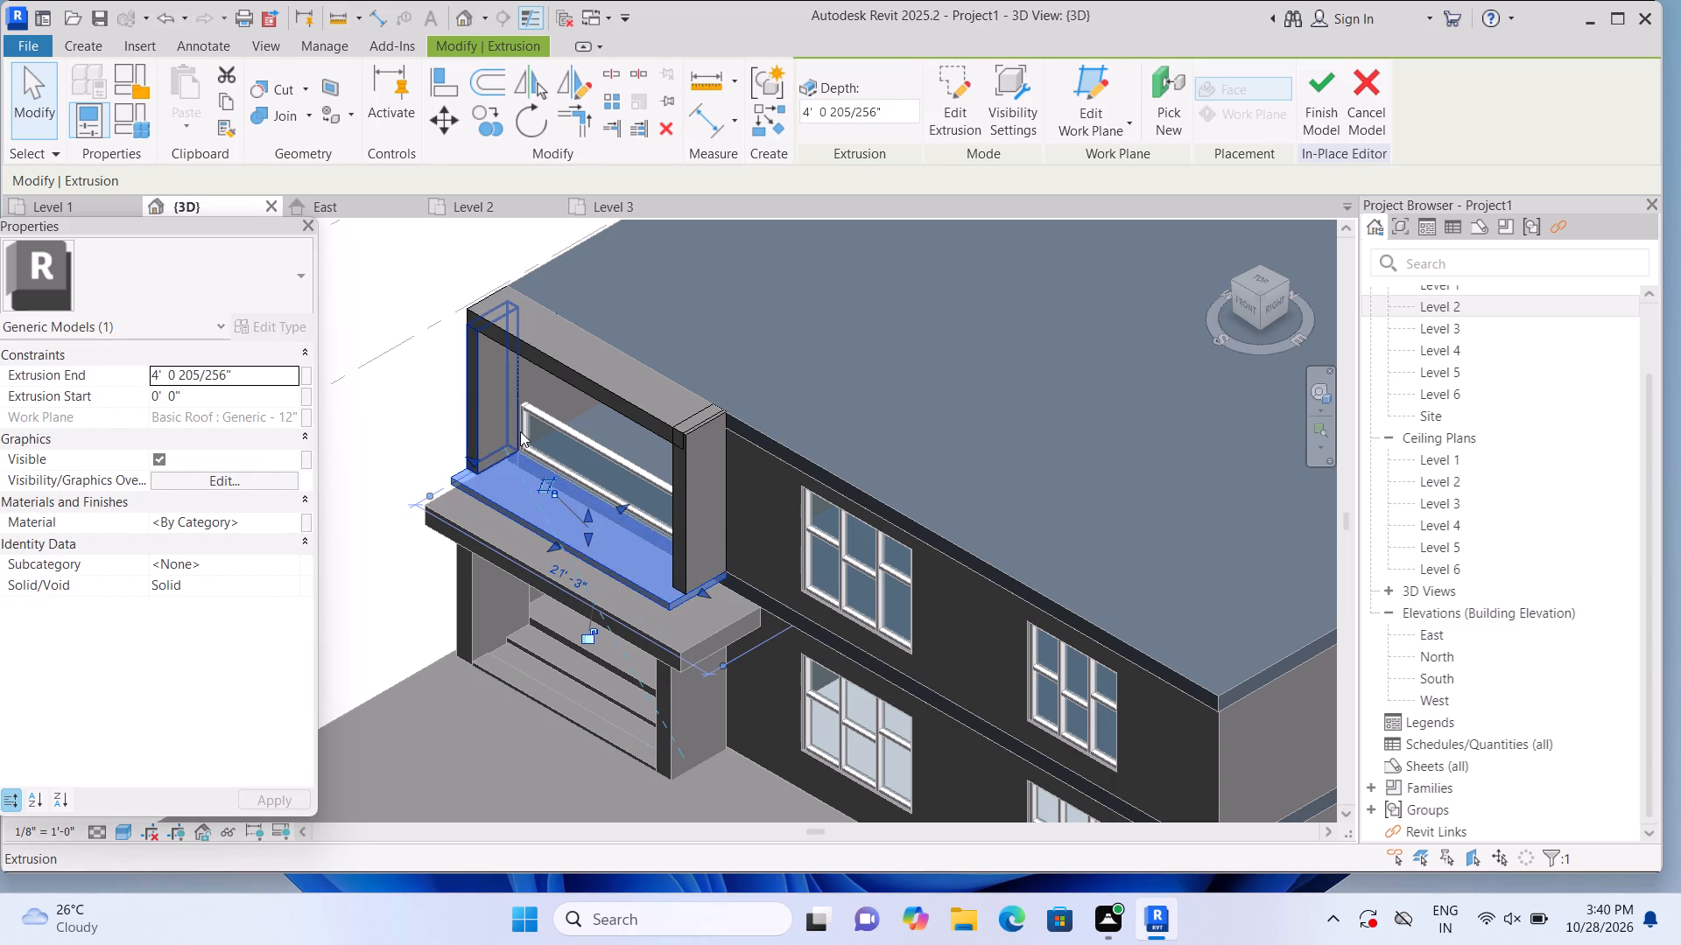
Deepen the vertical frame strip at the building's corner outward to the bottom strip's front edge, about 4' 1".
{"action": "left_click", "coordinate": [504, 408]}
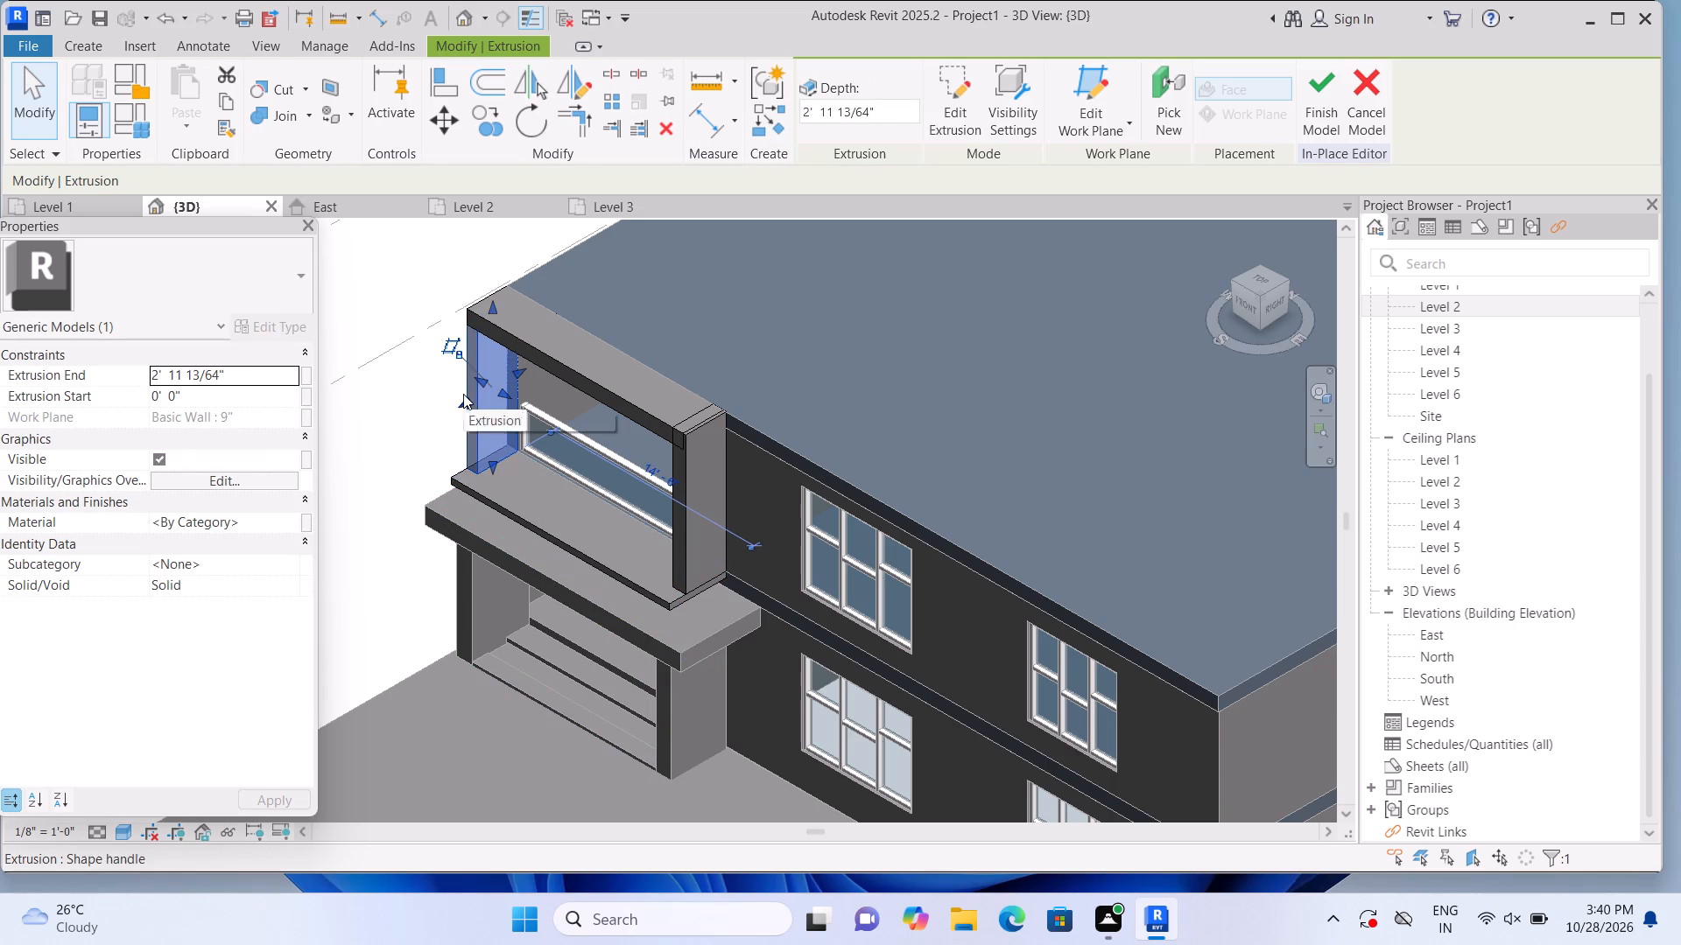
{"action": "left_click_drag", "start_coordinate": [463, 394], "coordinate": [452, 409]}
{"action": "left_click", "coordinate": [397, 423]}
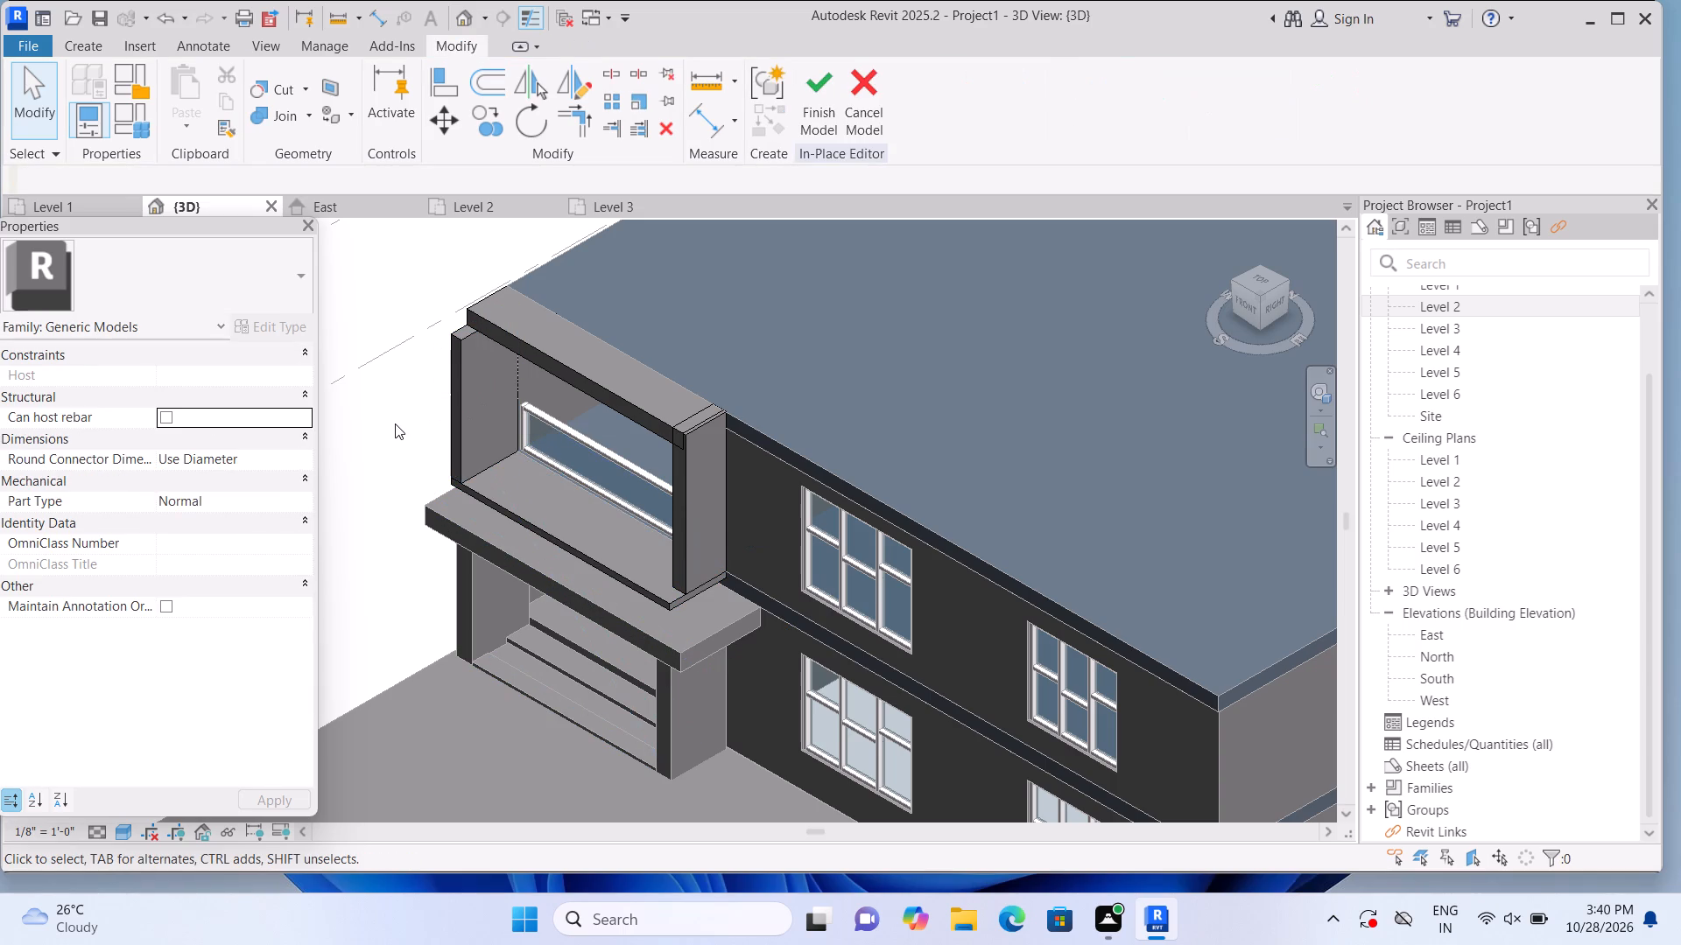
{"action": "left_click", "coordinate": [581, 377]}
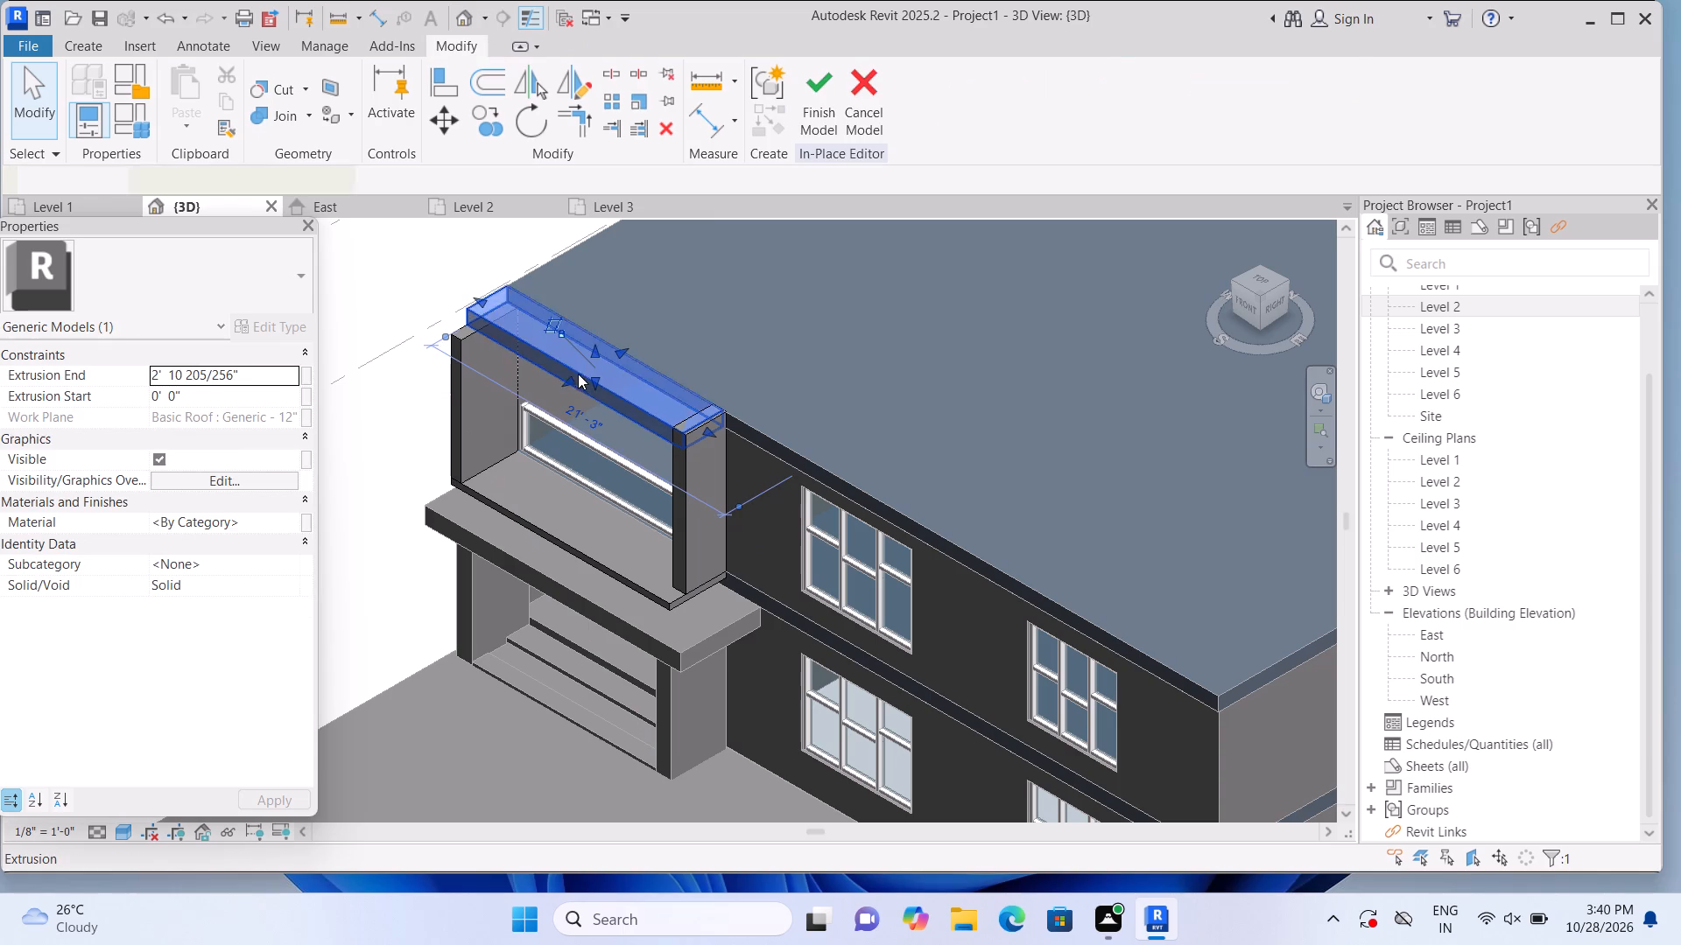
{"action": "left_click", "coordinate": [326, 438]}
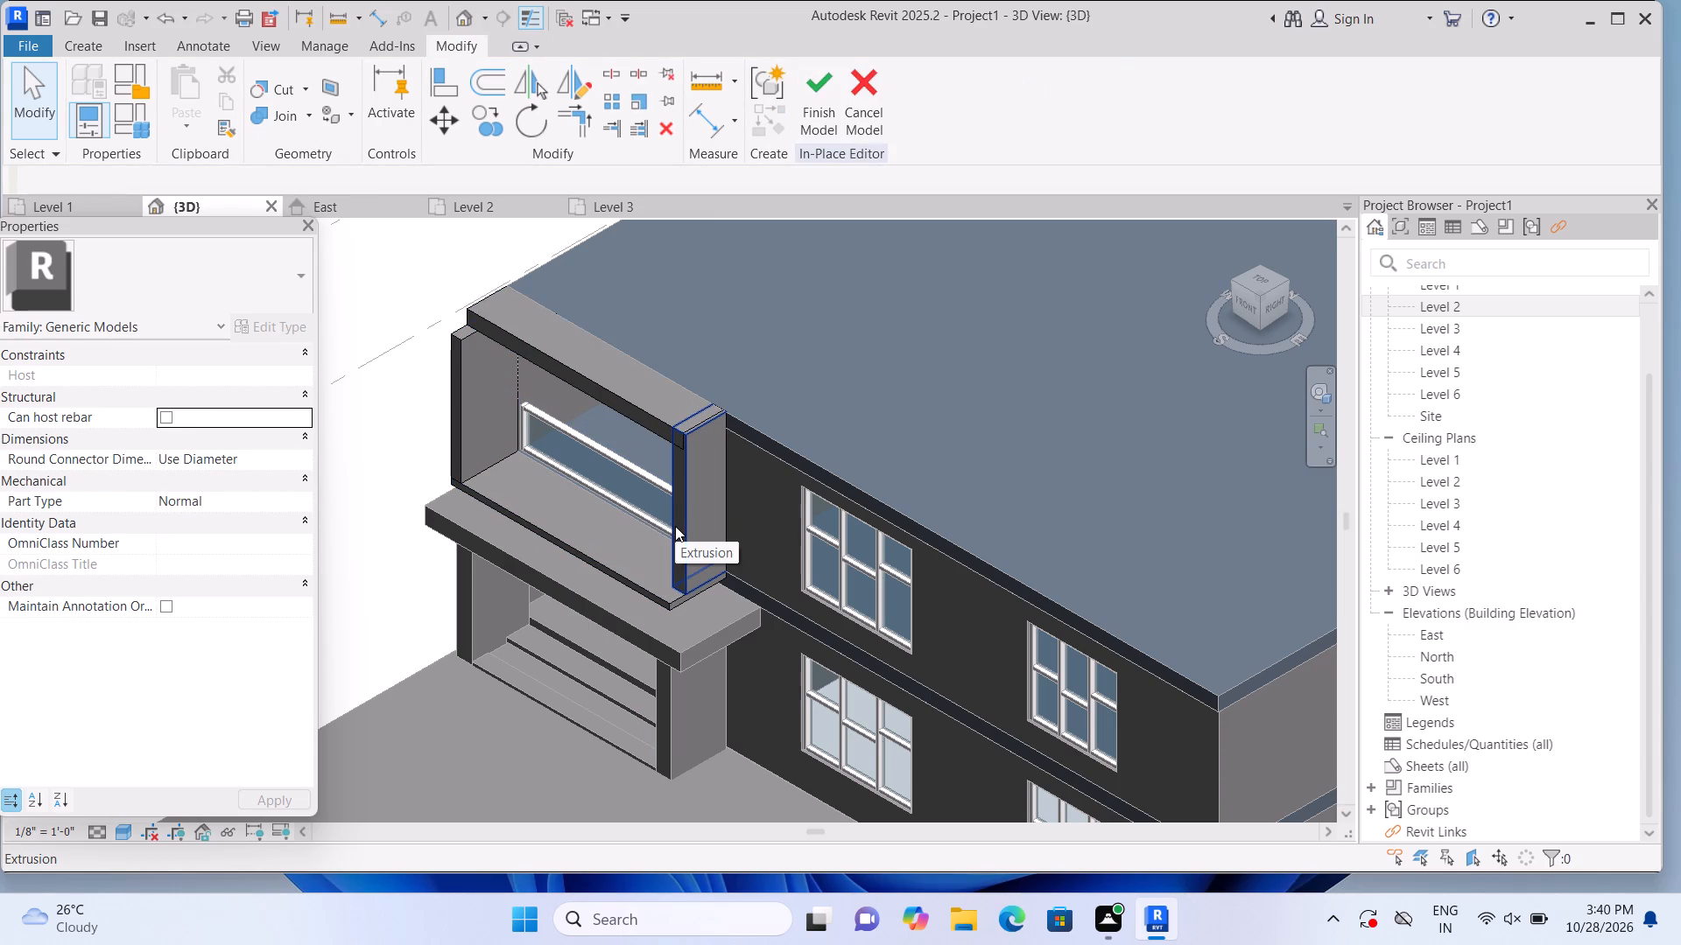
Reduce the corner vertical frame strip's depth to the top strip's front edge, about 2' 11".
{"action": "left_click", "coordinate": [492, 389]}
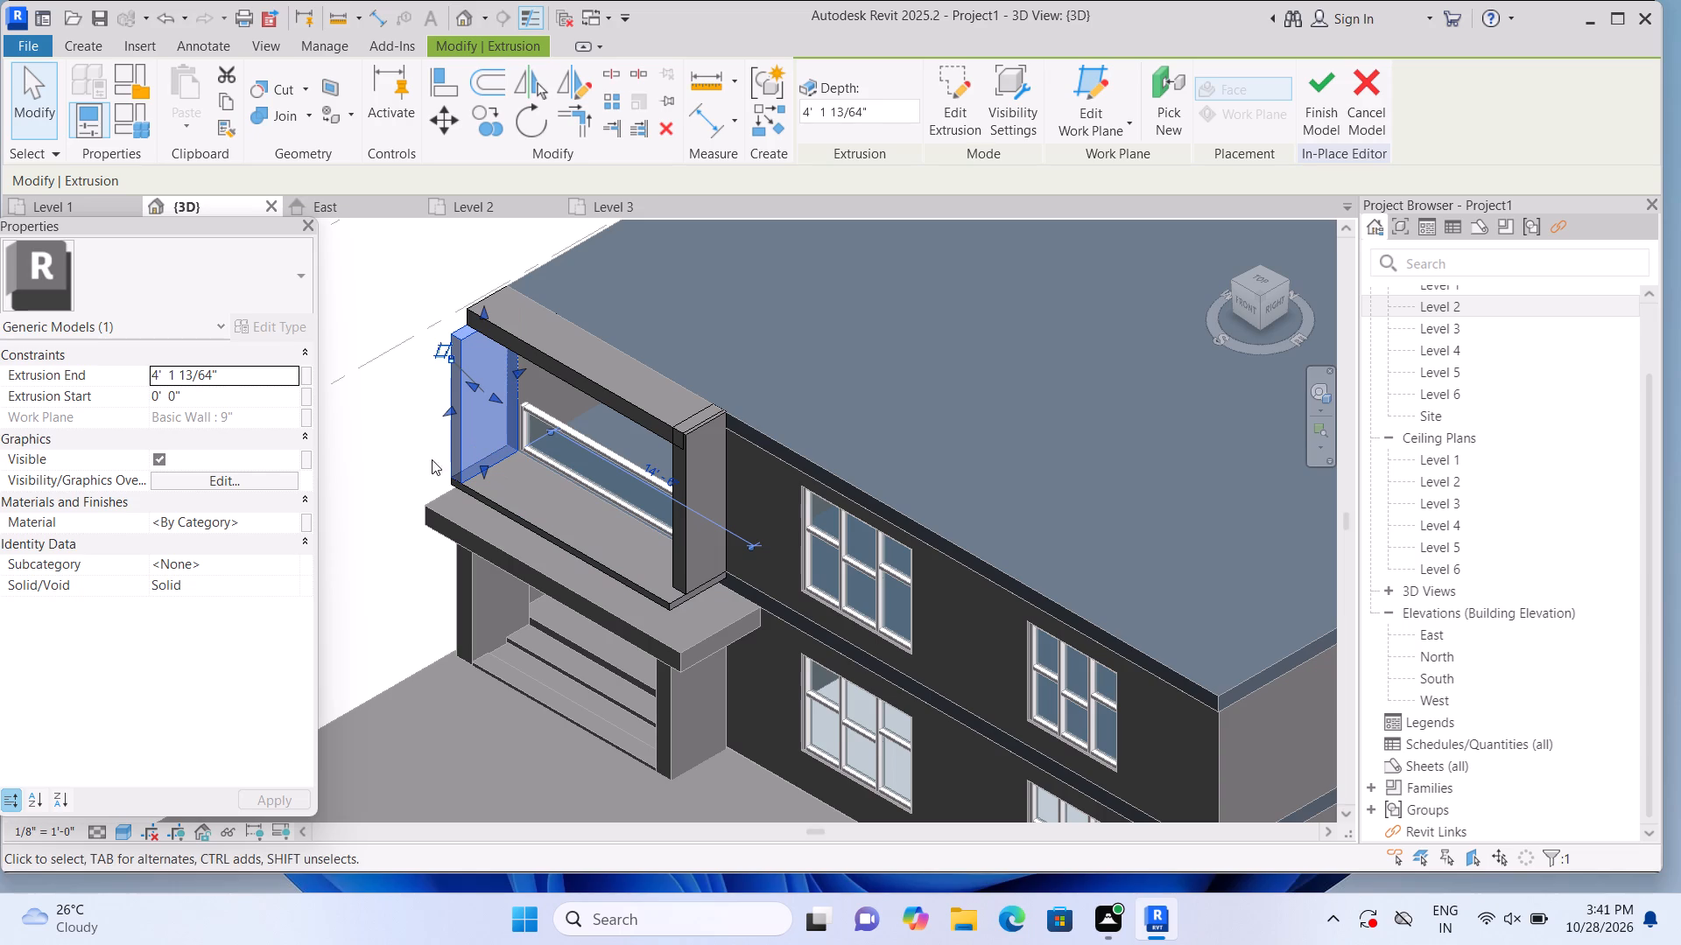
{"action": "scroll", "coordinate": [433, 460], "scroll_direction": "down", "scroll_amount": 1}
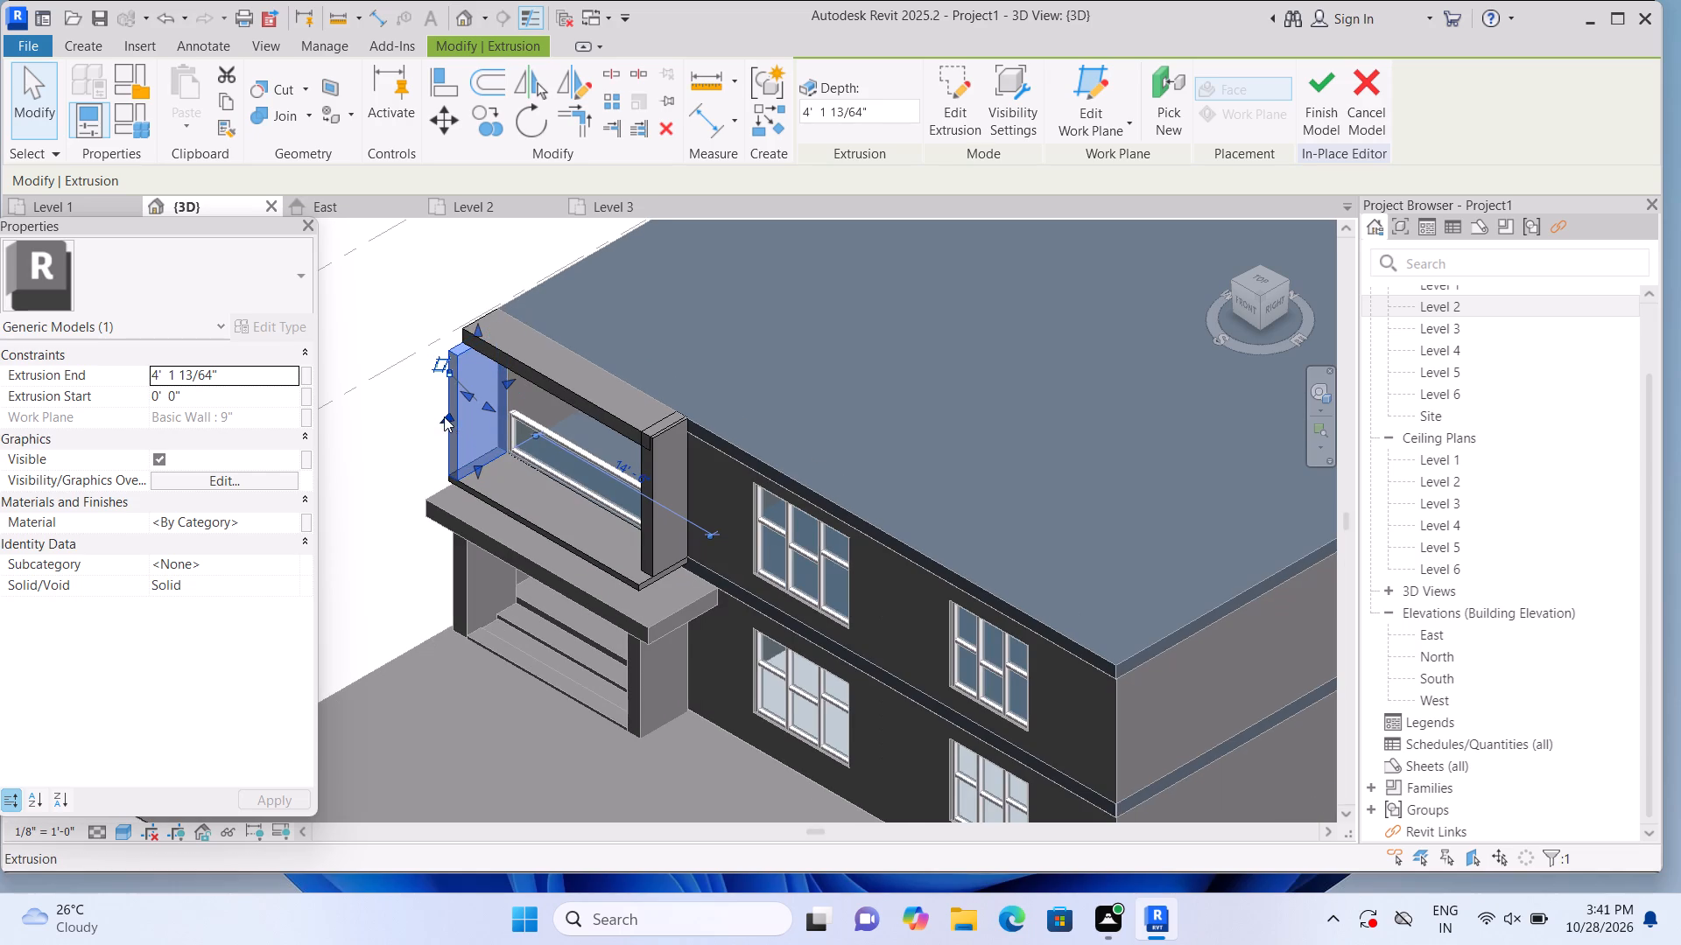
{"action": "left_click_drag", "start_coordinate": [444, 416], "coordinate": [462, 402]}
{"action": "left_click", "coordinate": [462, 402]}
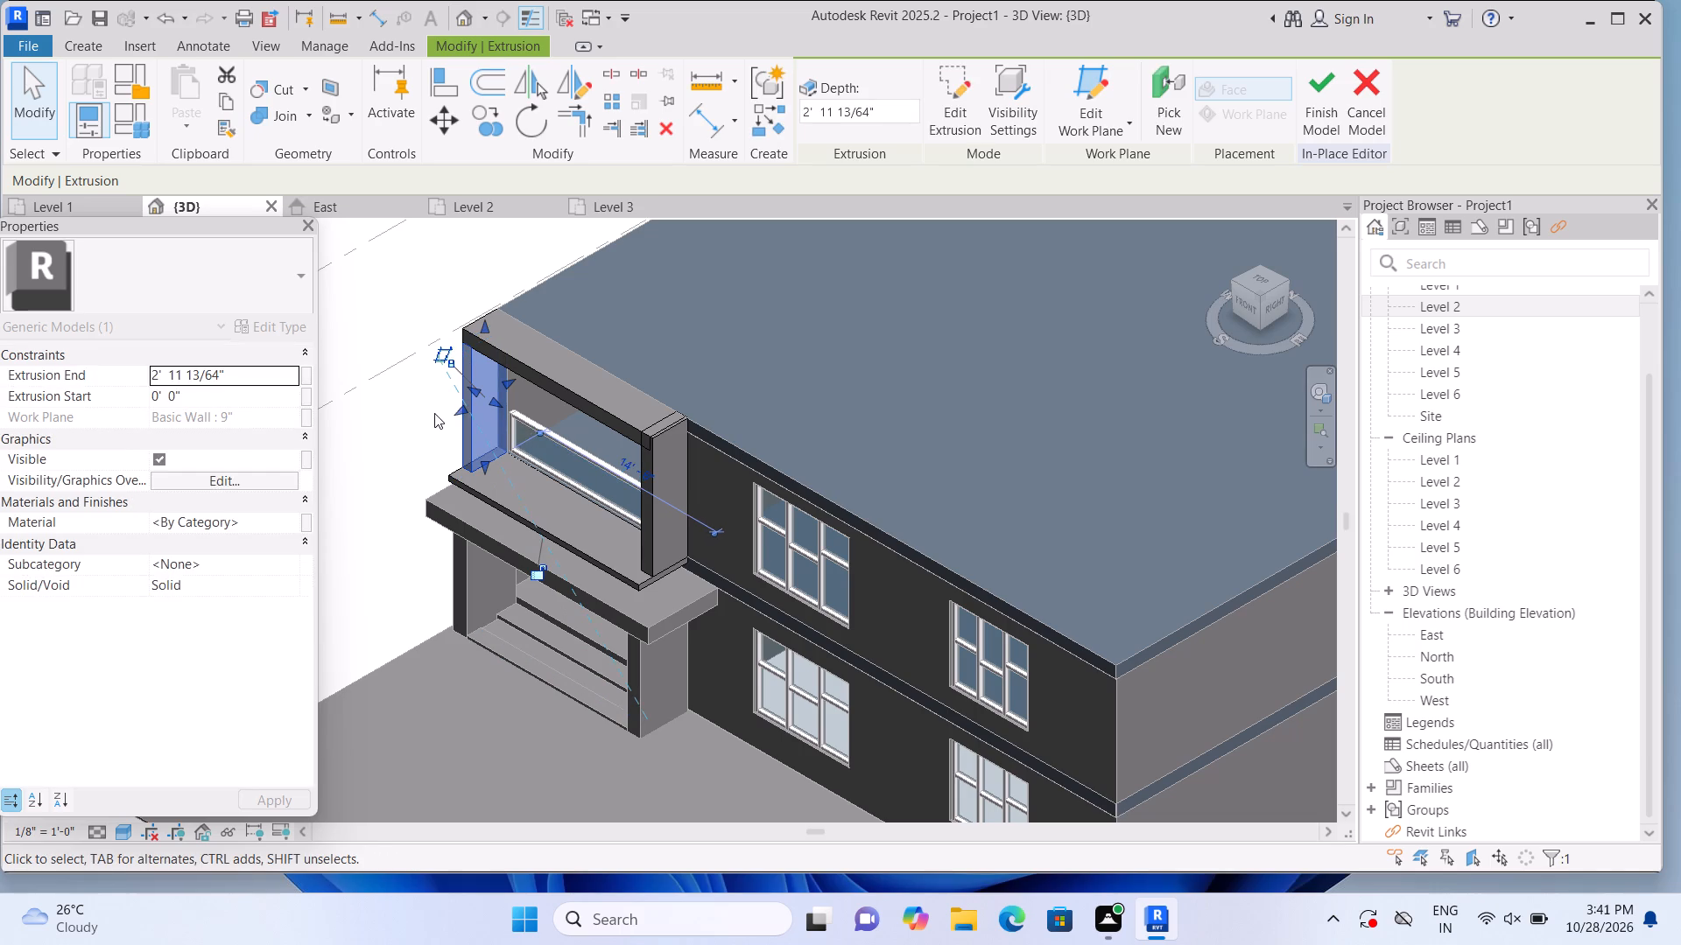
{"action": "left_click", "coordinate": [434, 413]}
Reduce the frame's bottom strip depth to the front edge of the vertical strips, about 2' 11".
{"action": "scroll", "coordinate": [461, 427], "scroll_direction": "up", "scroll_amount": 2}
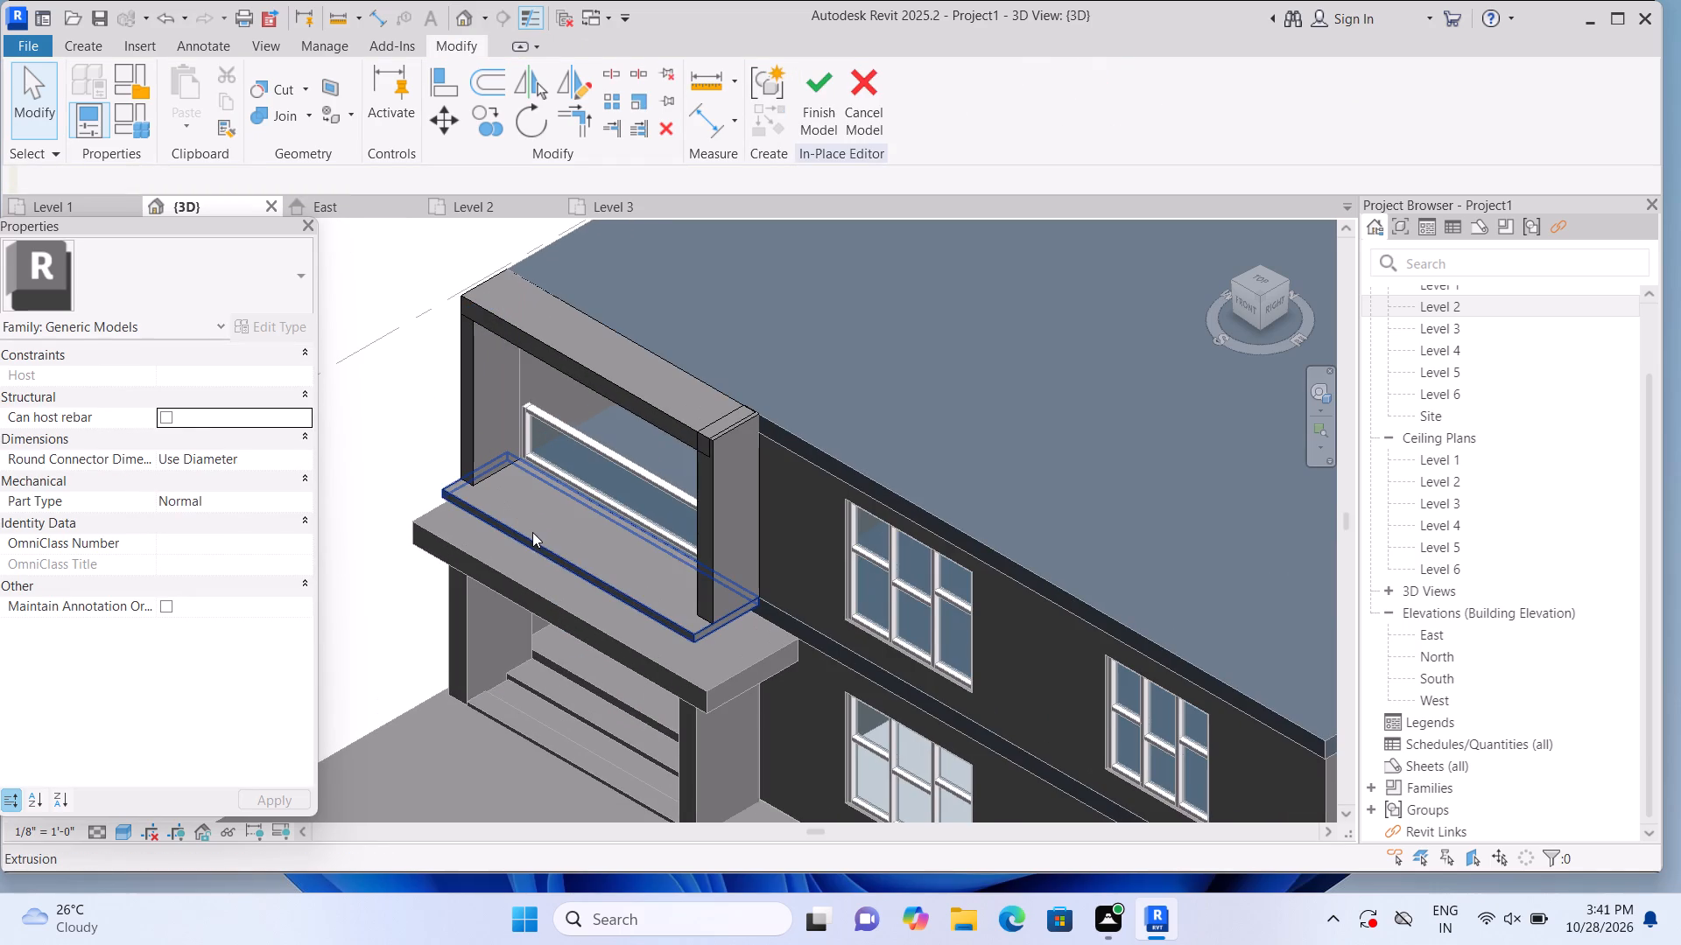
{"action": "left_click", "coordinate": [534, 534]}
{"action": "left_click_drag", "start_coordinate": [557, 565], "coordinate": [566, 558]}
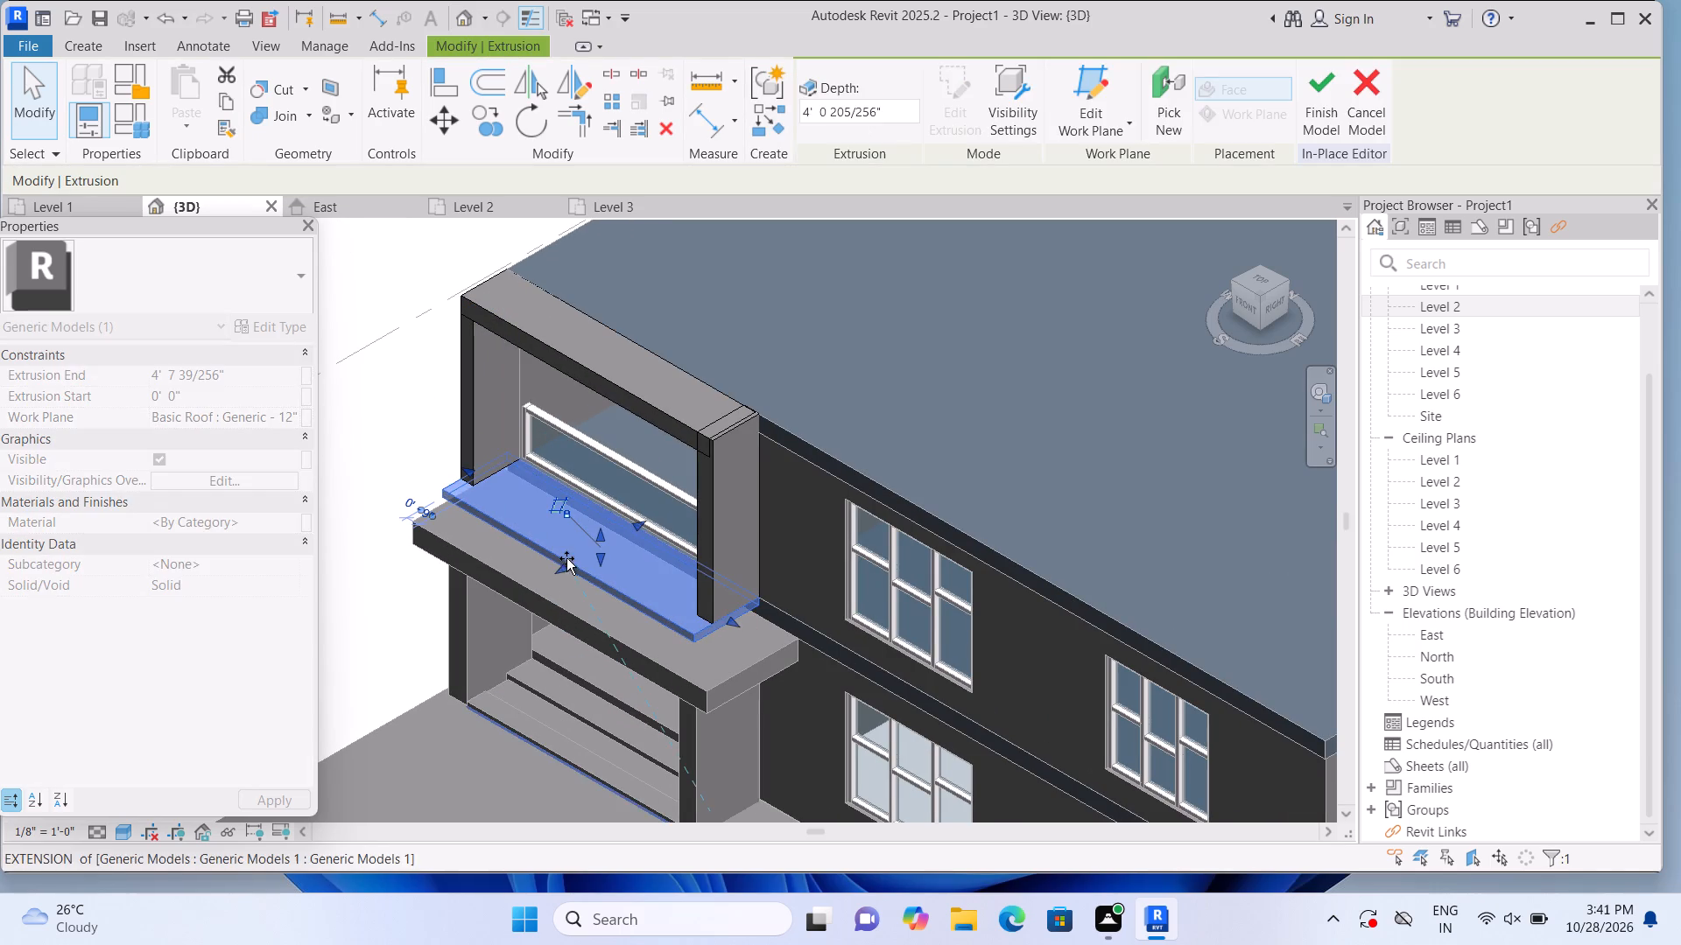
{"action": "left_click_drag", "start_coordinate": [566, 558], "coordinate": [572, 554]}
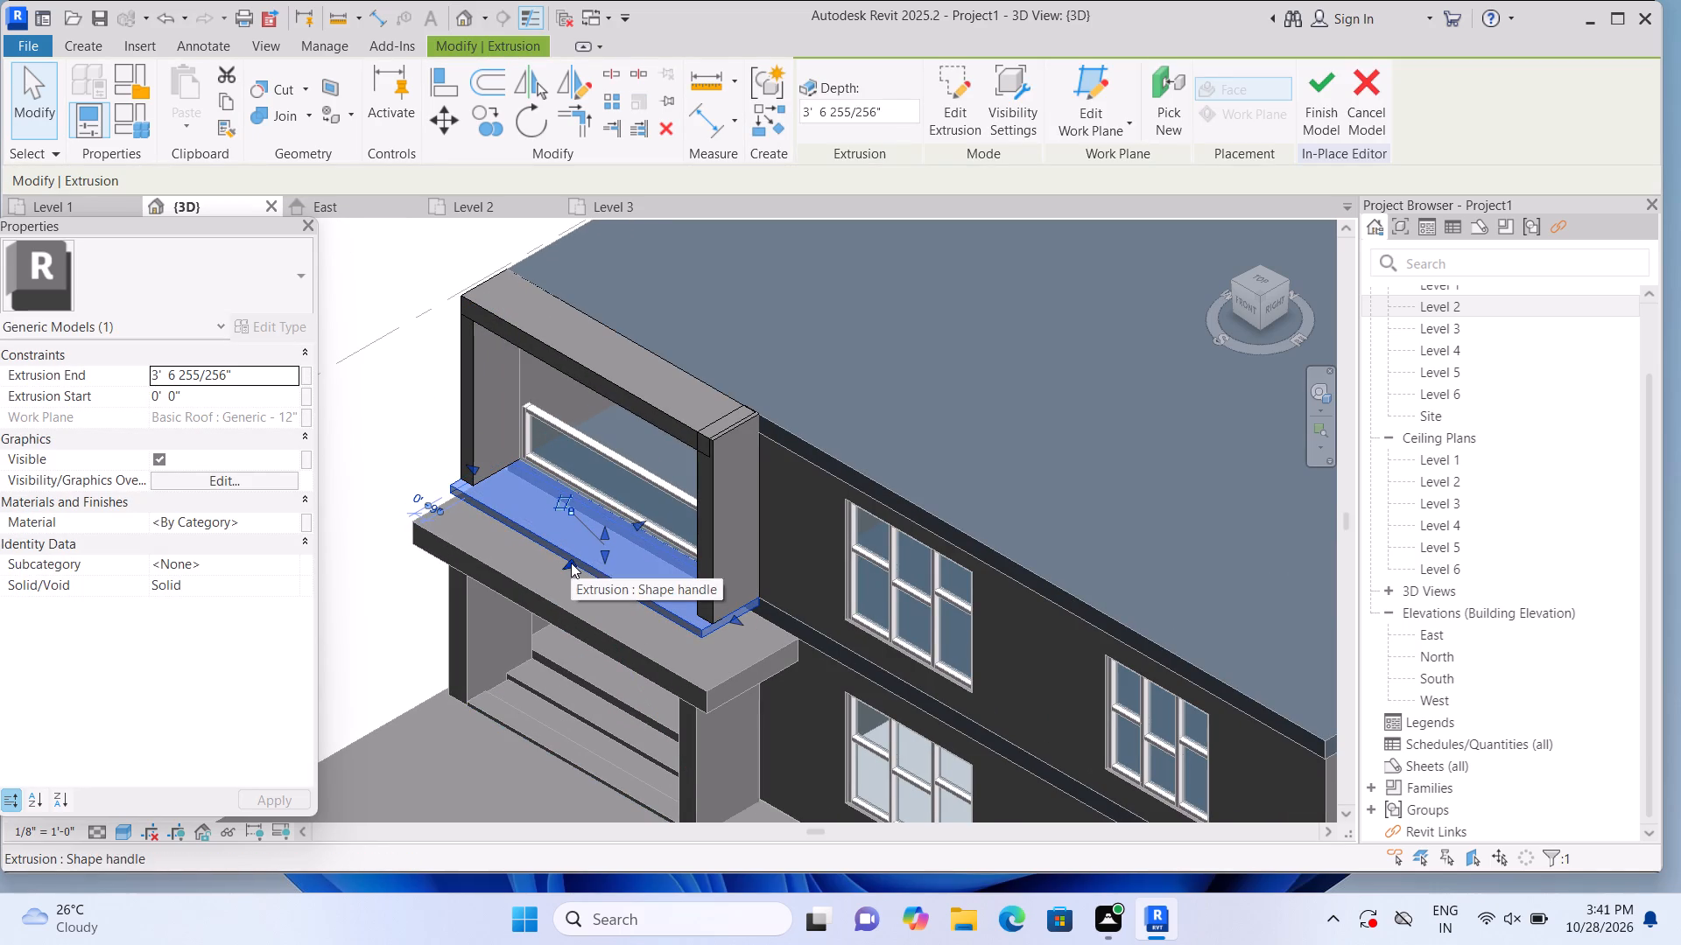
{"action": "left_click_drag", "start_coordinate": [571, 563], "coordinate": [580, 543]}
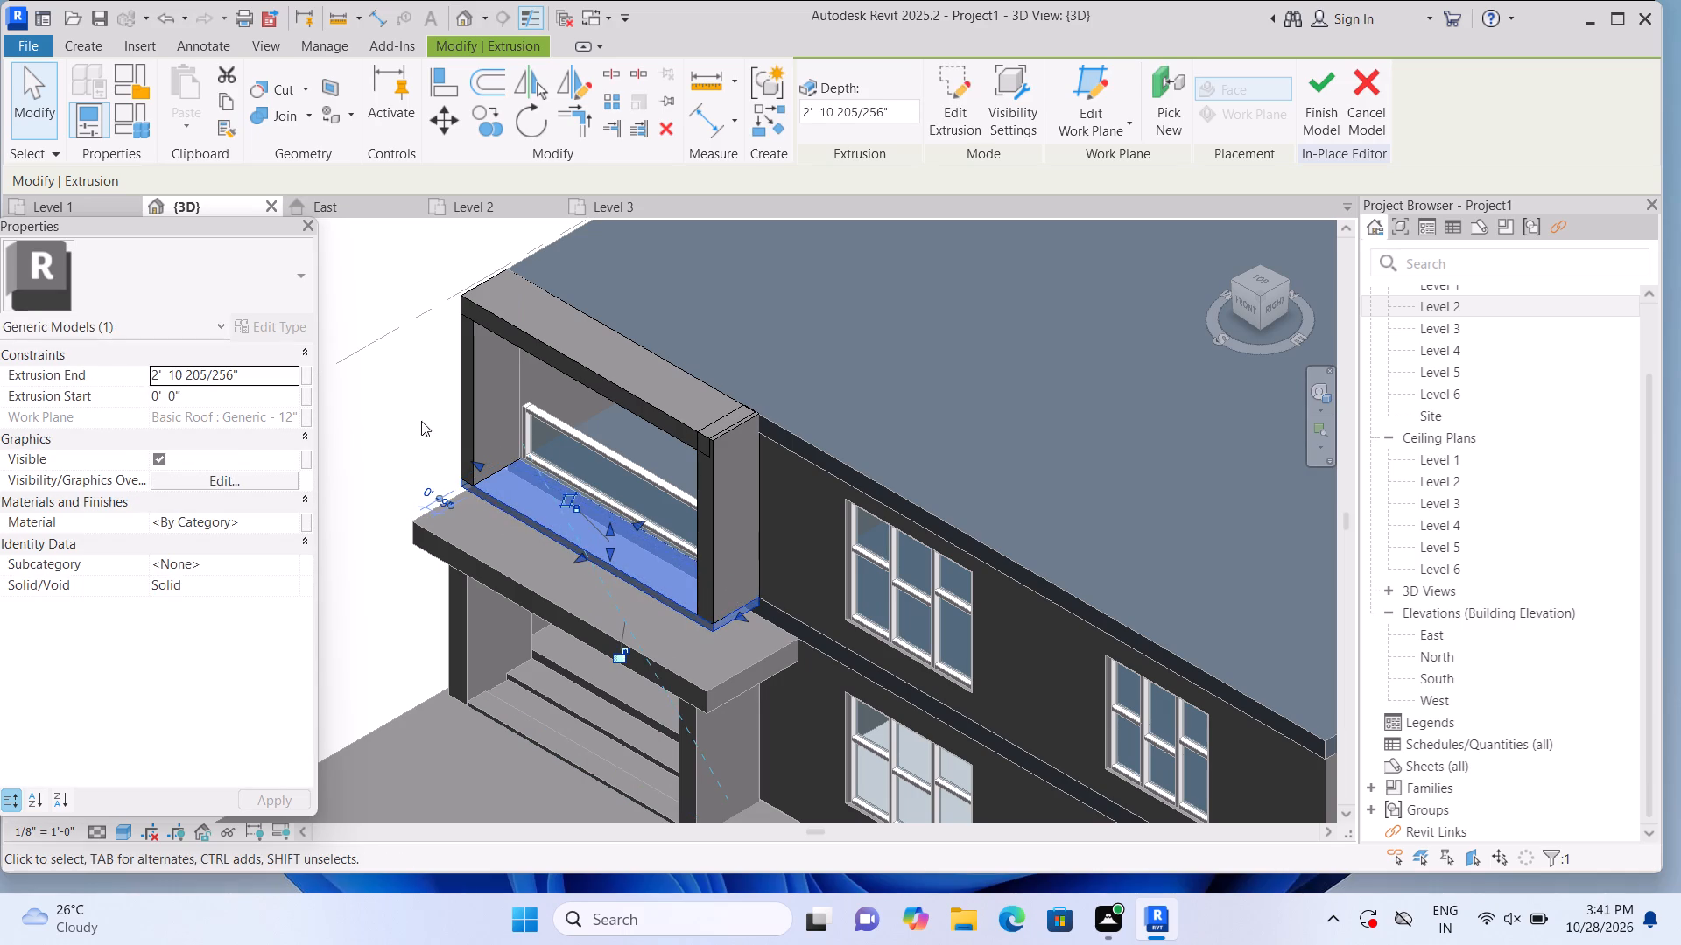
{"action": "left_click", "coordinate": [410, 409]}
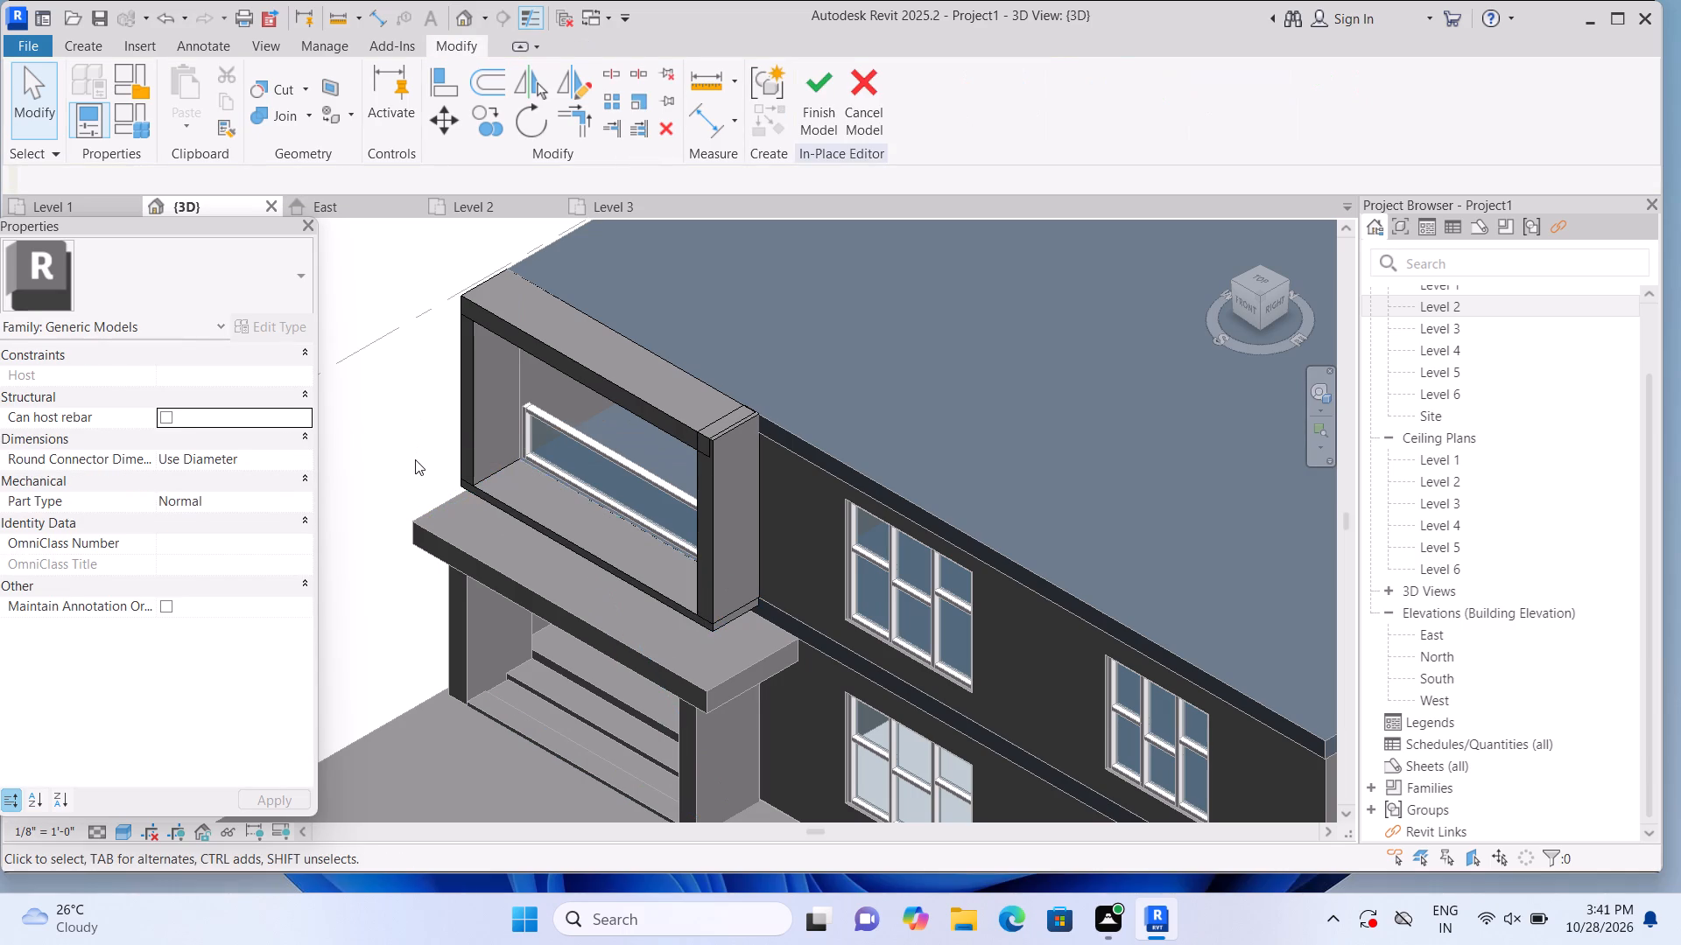
Join both vertical frame strips to the bottom strip, and the top strip to the vertical strip beside the balcony door.
{"action": "scroll", "coordinate": [415, 459], "scroll_direction": "up", "scroll_amount": 1}
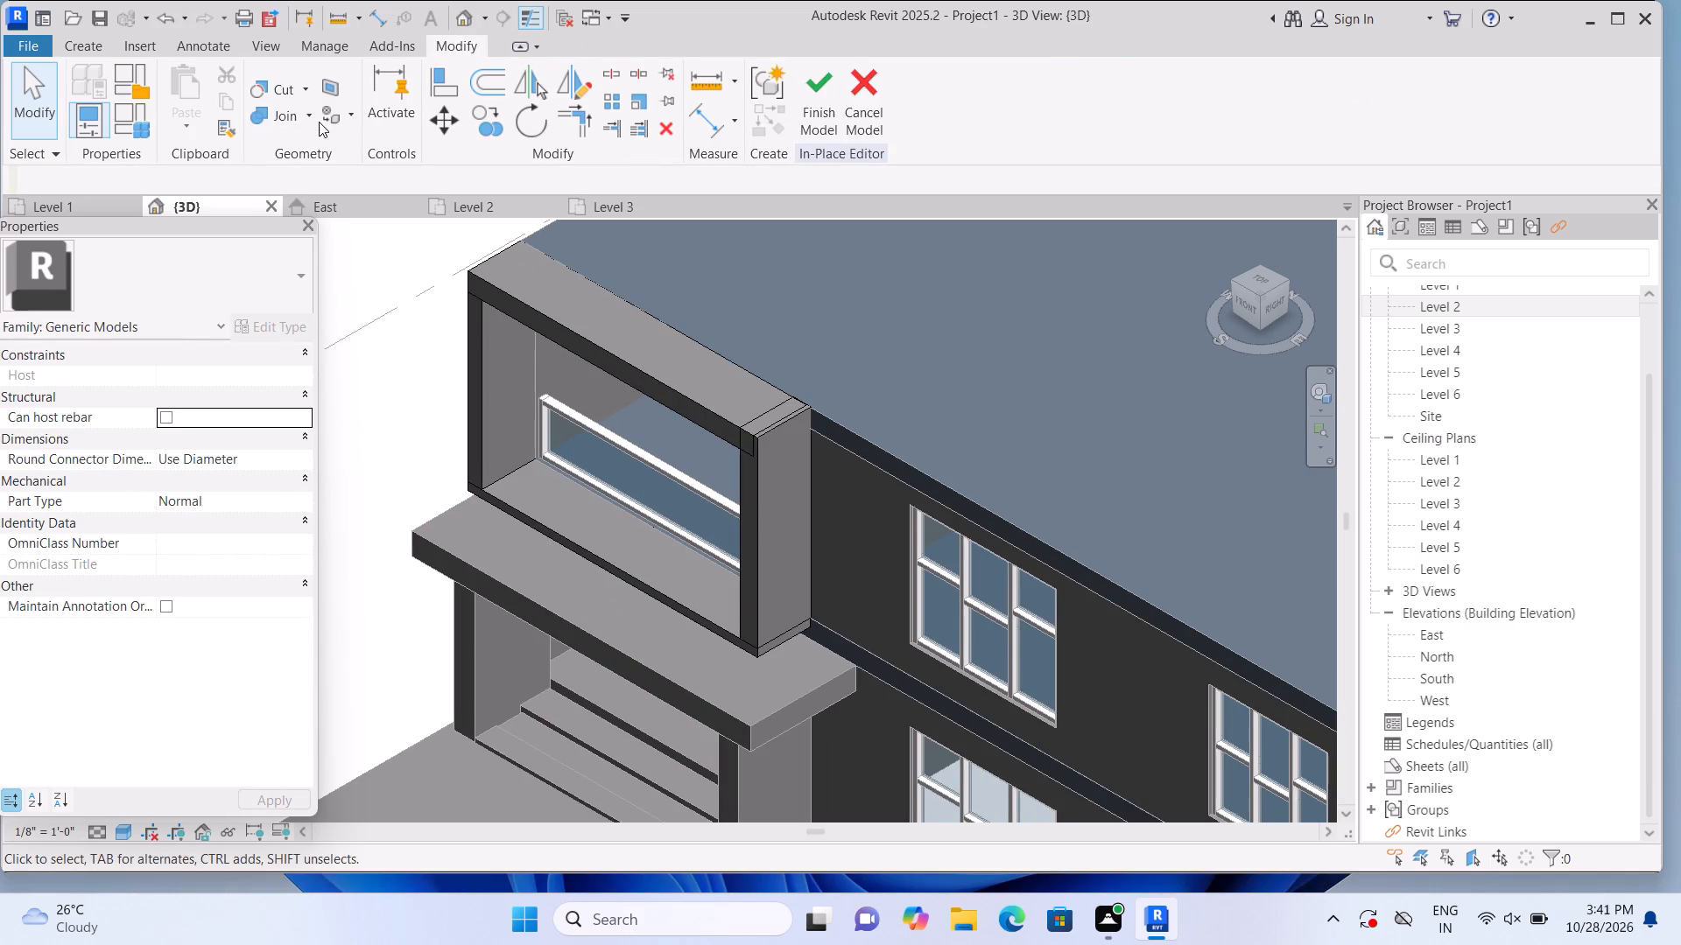
{"action": "left_click", "coordinate": [313, 111]}
{"action": "left_click", "coordinate": [309, 141]}
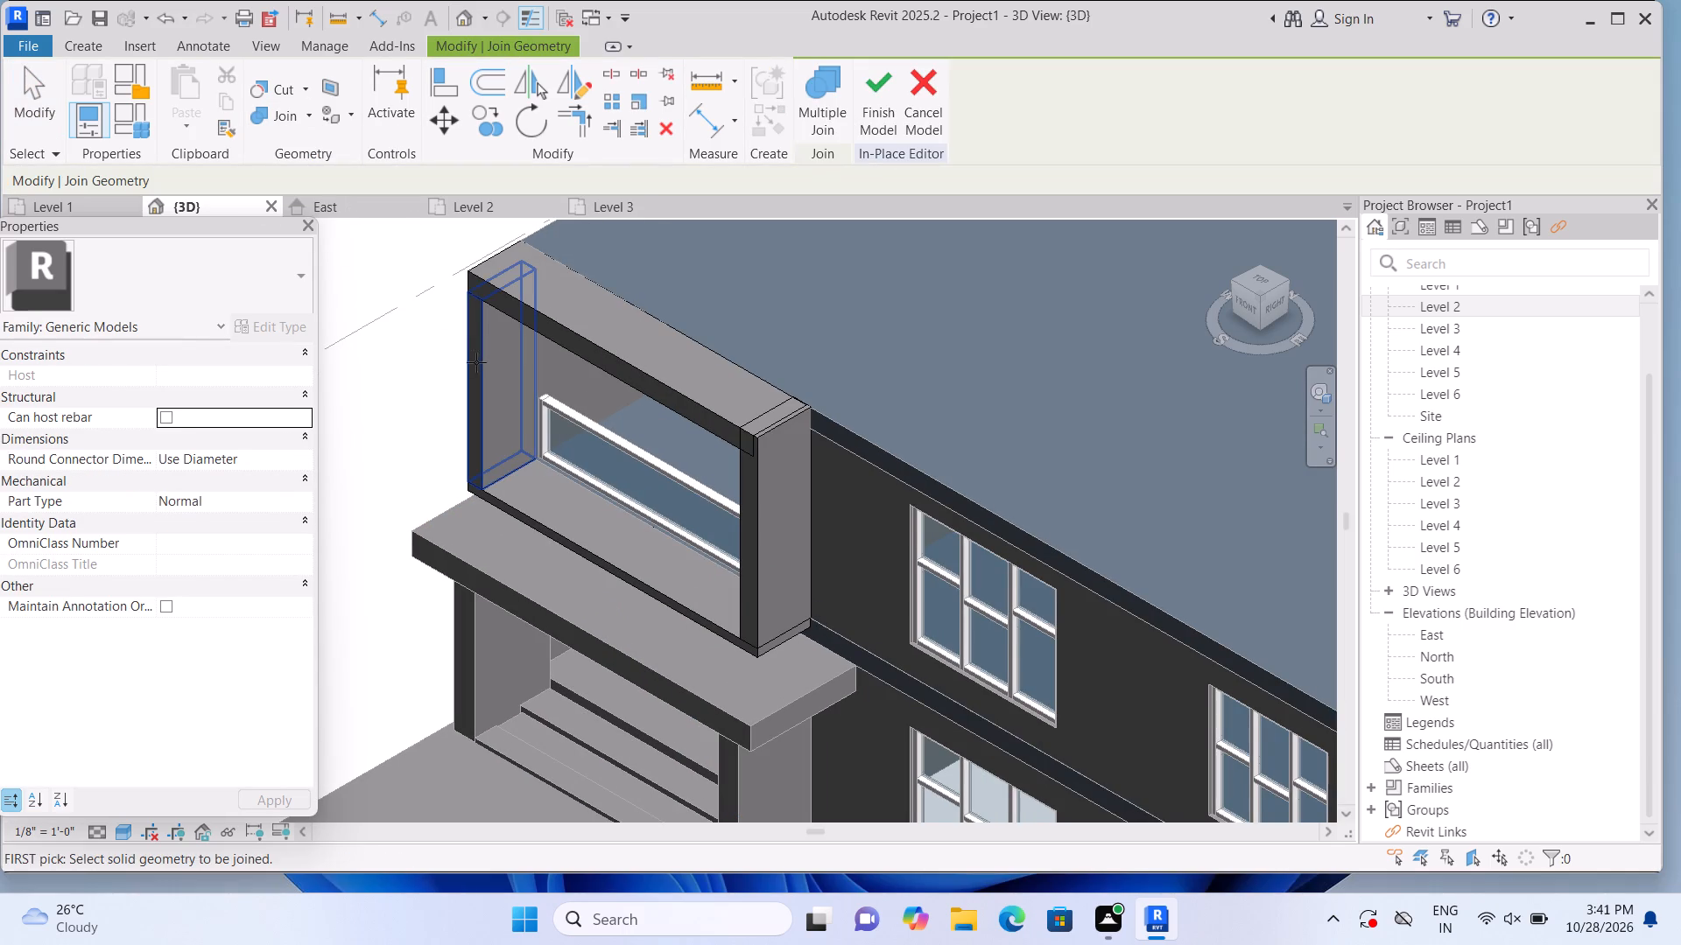
{"action": "left_click", "coordinate": [477, 362]}
{"action": "left_click", "coordinate": [525, 518]}
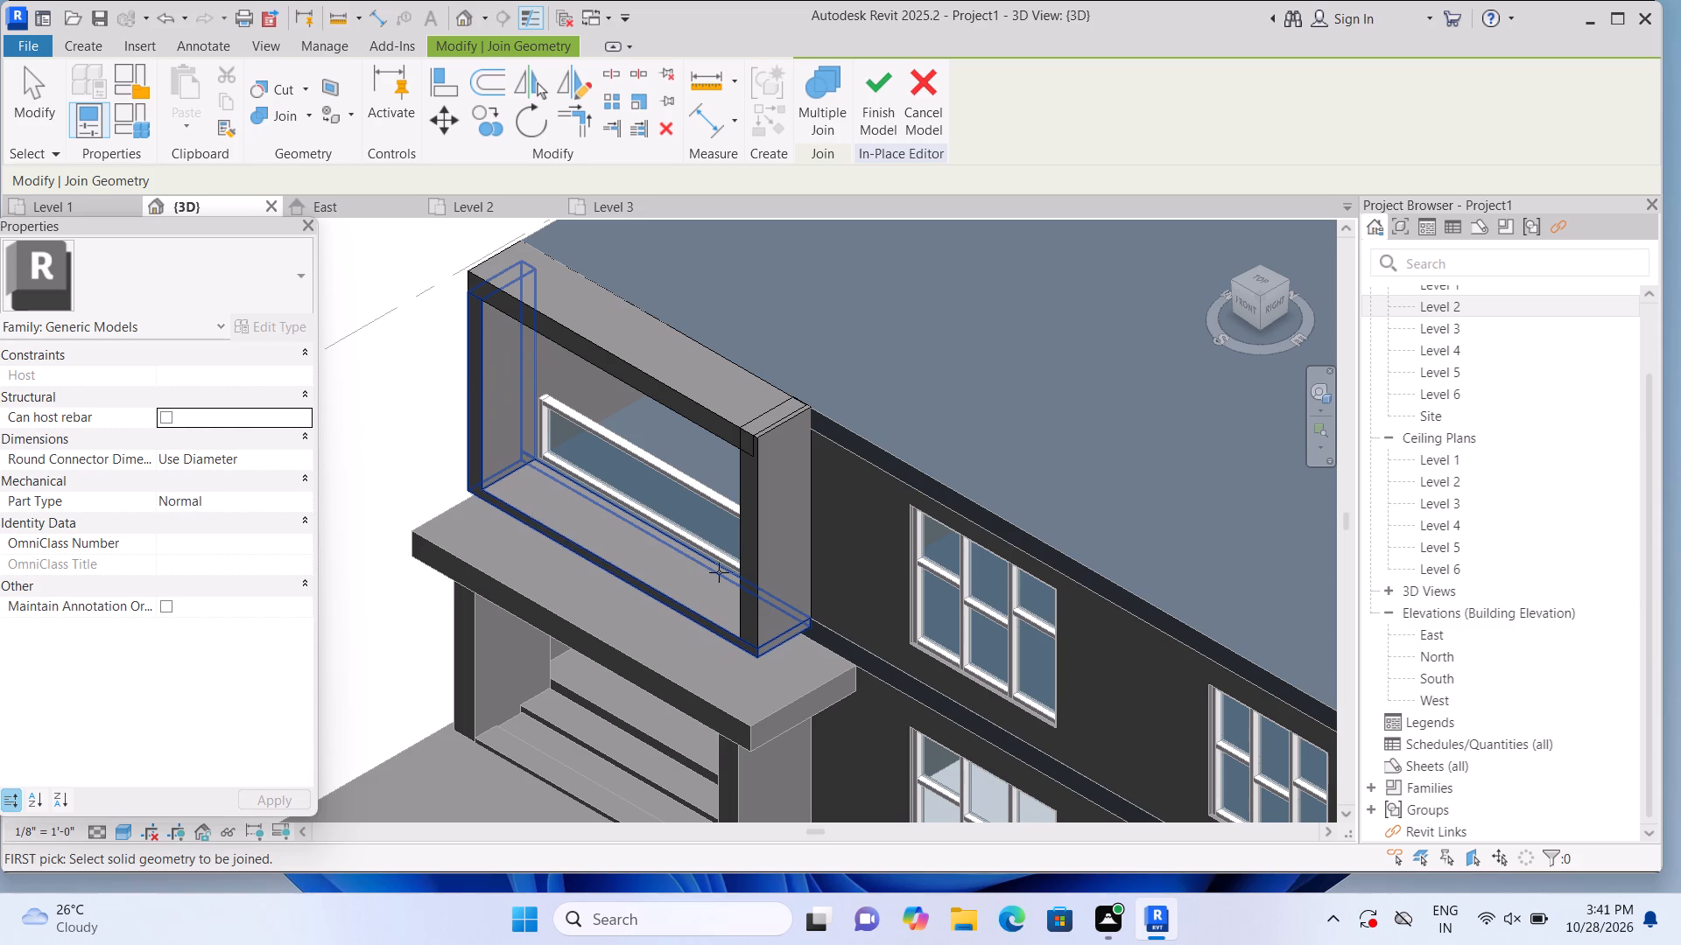
{"action": "left_click", "coordinate": [758, 591]}
{"action": "left_click", "coordinate": [737, 647]}
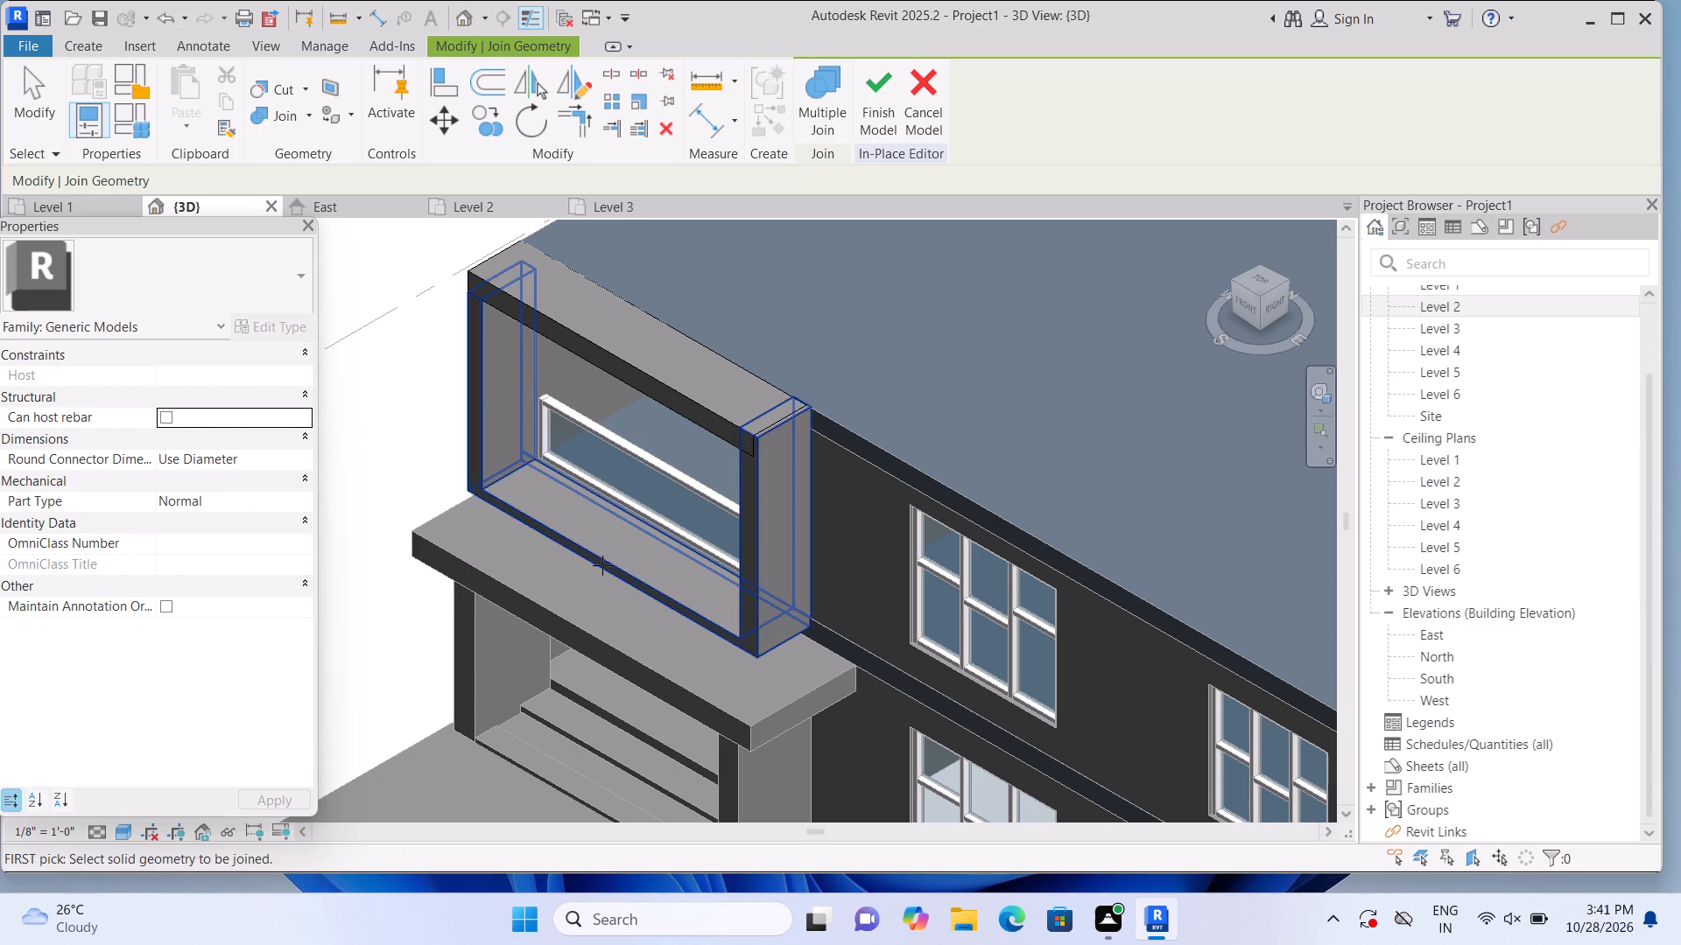
{"action": "left_click", "coordinate": [608, 371]}
{"action": "left_click", "coordinate": [742, 510]}
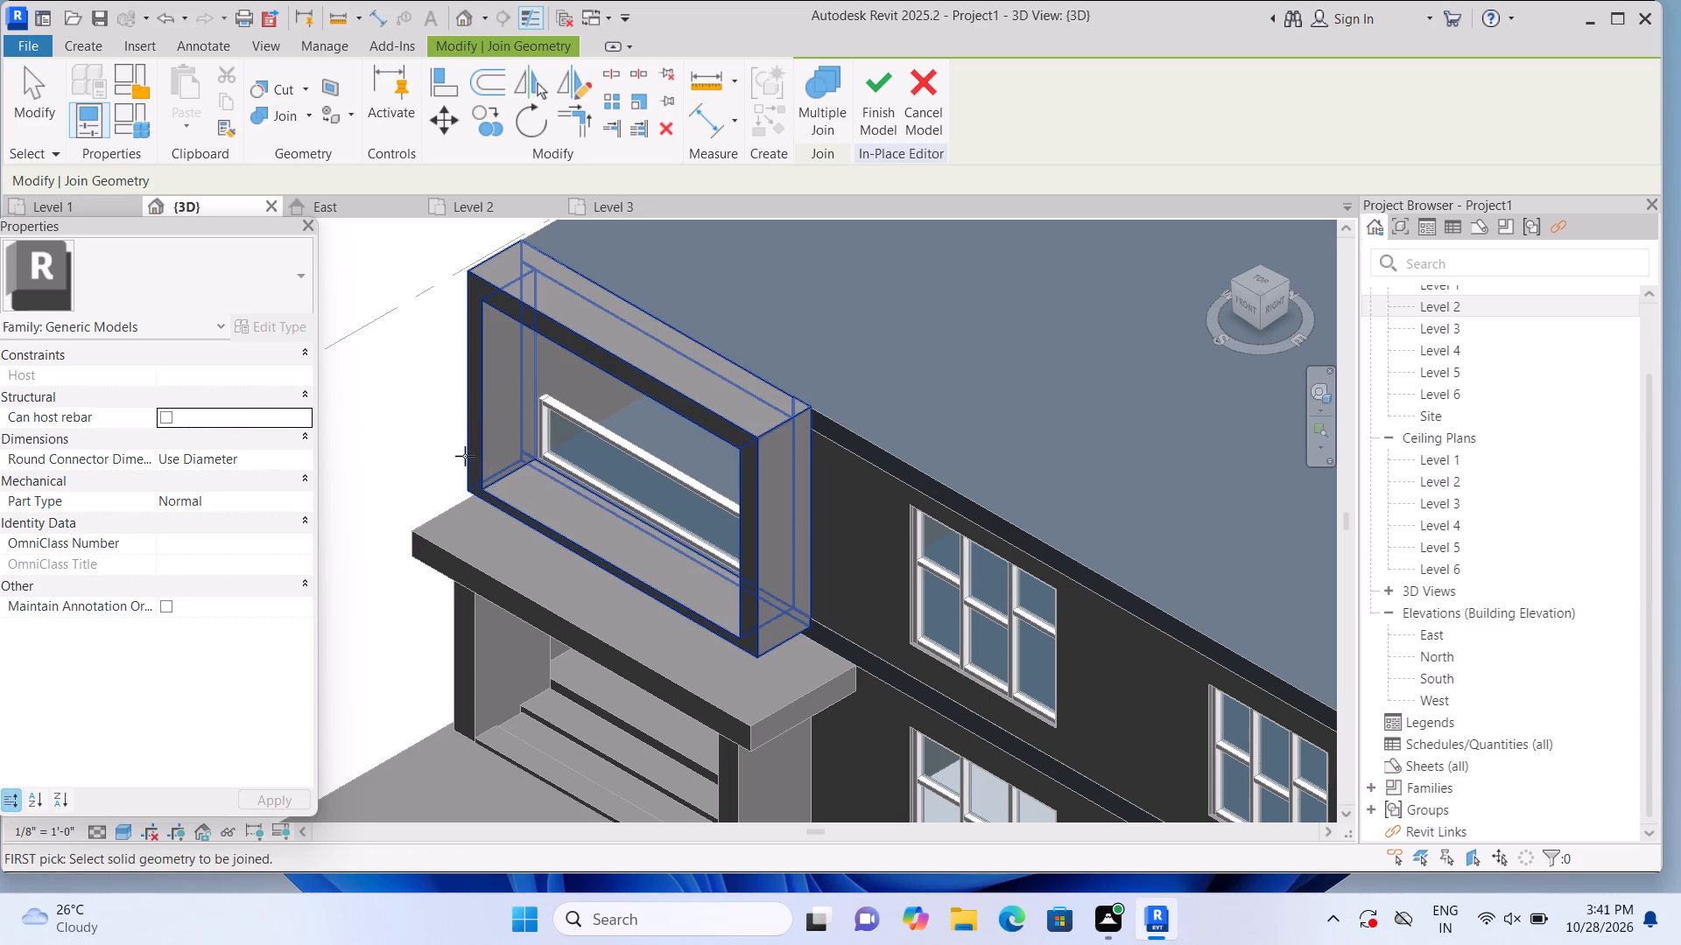
{"action": "key", "text": "Escape"}
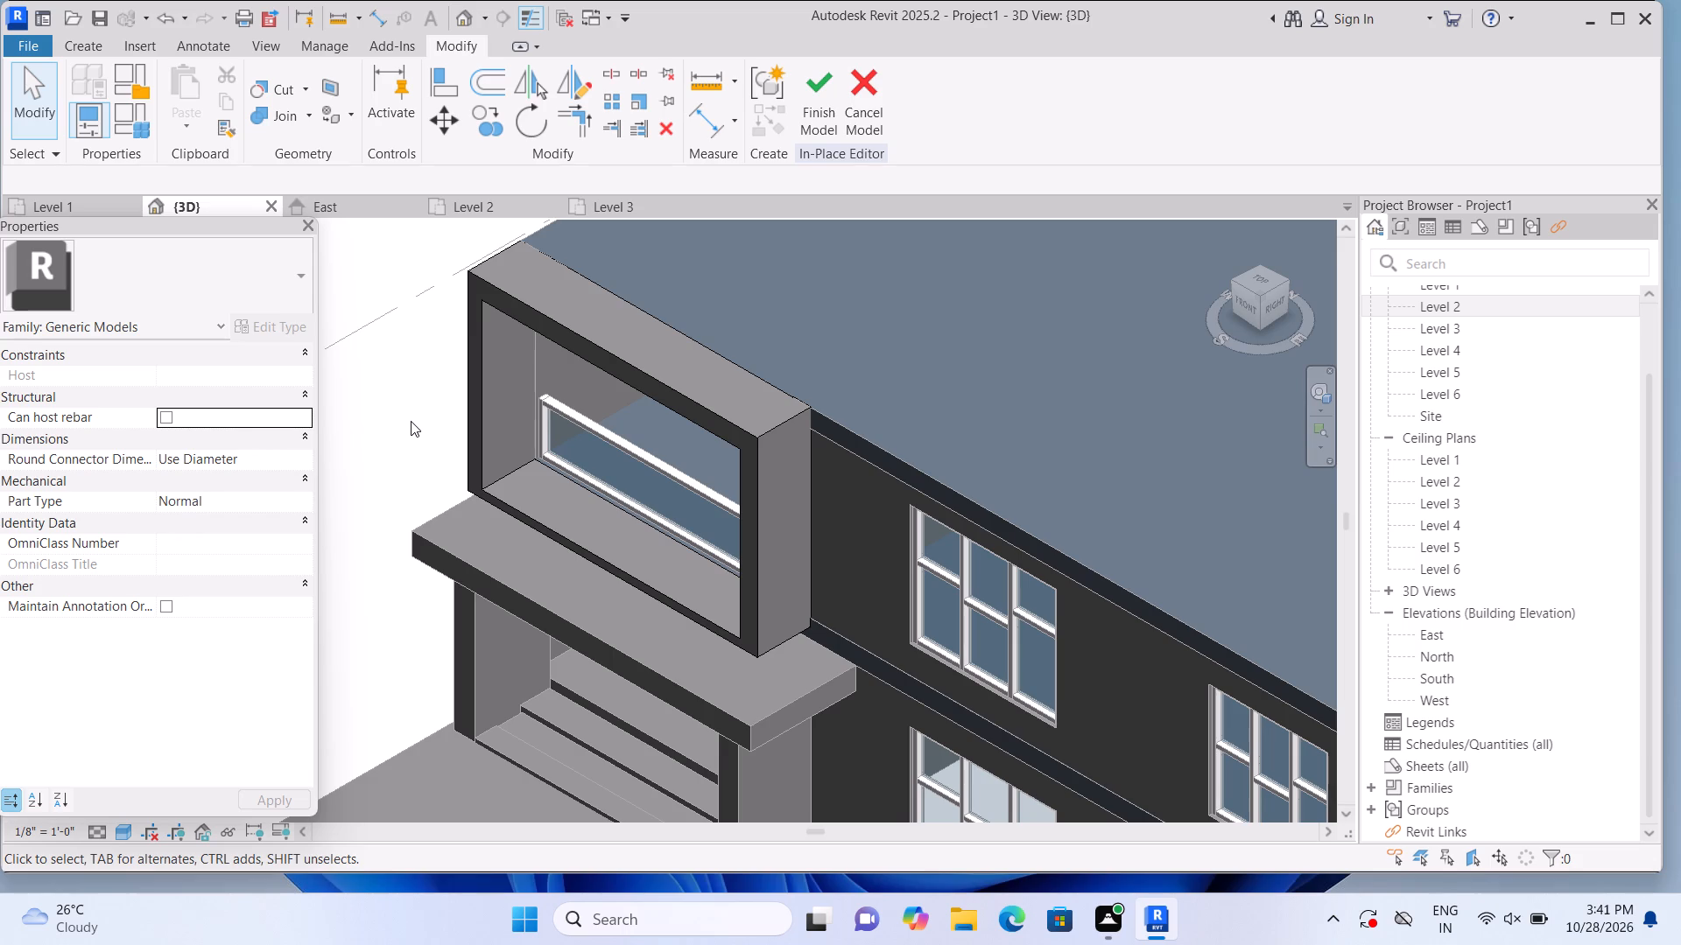
Examine the joined balcony frame and the building's front from the opposite side of the building.
{"action": "scroll", "coordinate": [411, 421], "scroll_direction": "up", "scroll_amount": 1}
{"action": "scroll", "coordinate": [306, 618], "scroll_direction": "down", "scroll_amount": 6}
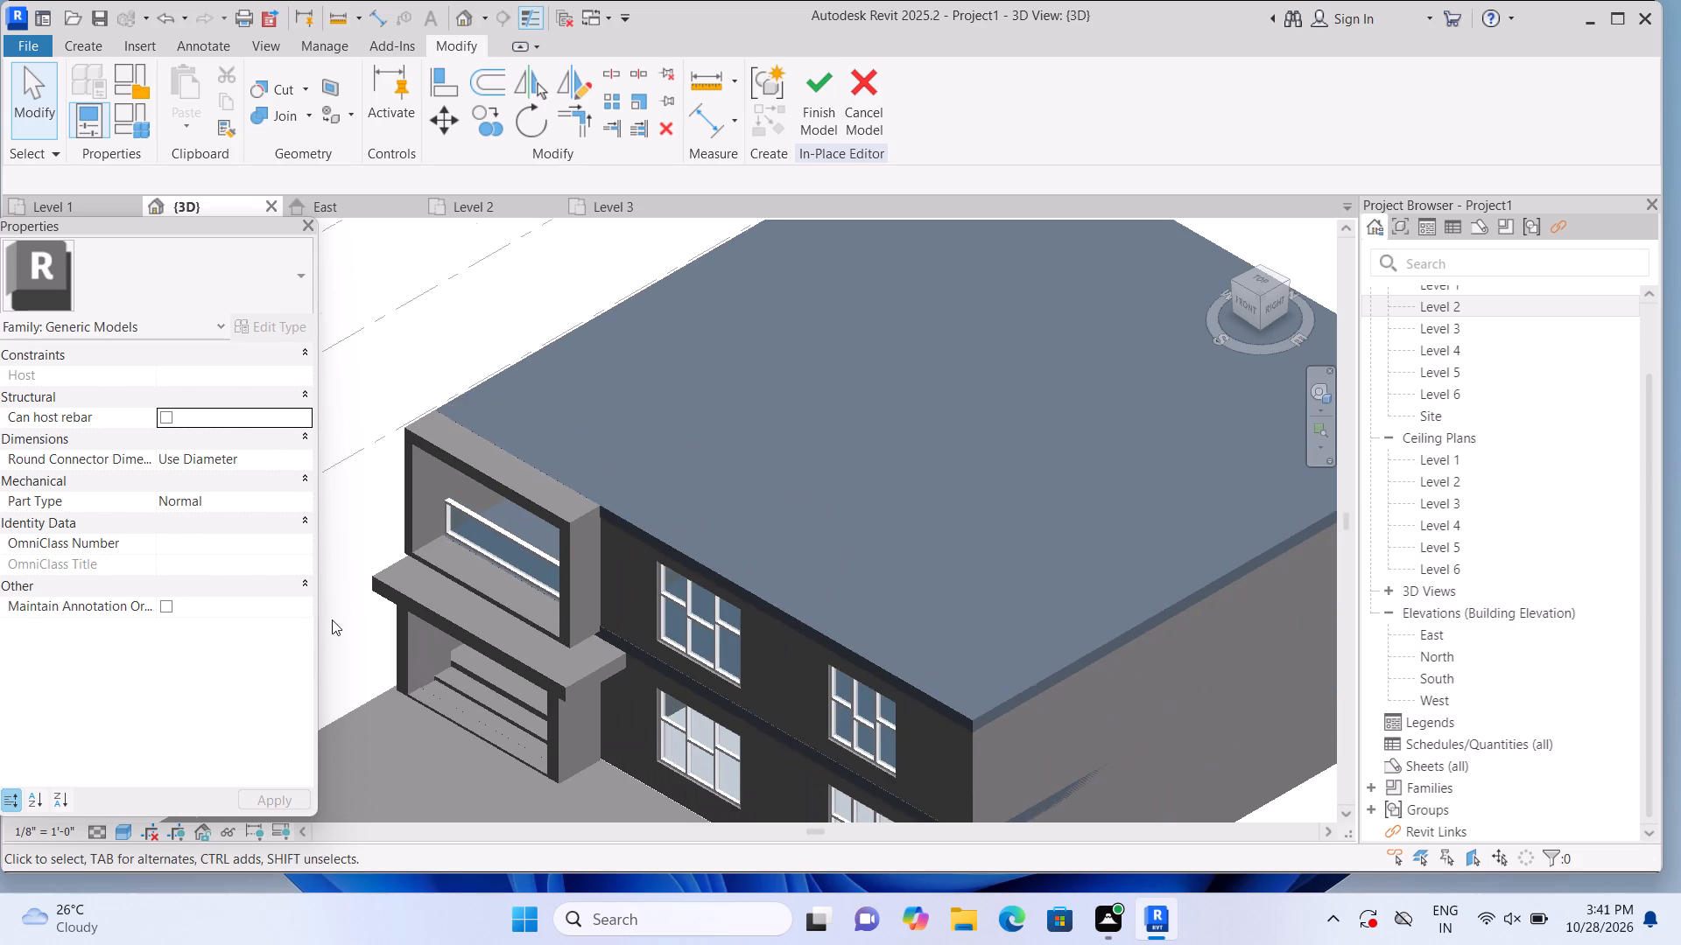
{"action": "middle_click_drag", "start_coordinate": [320, 714], "coordinate": [725, 757], "text": "shift"}
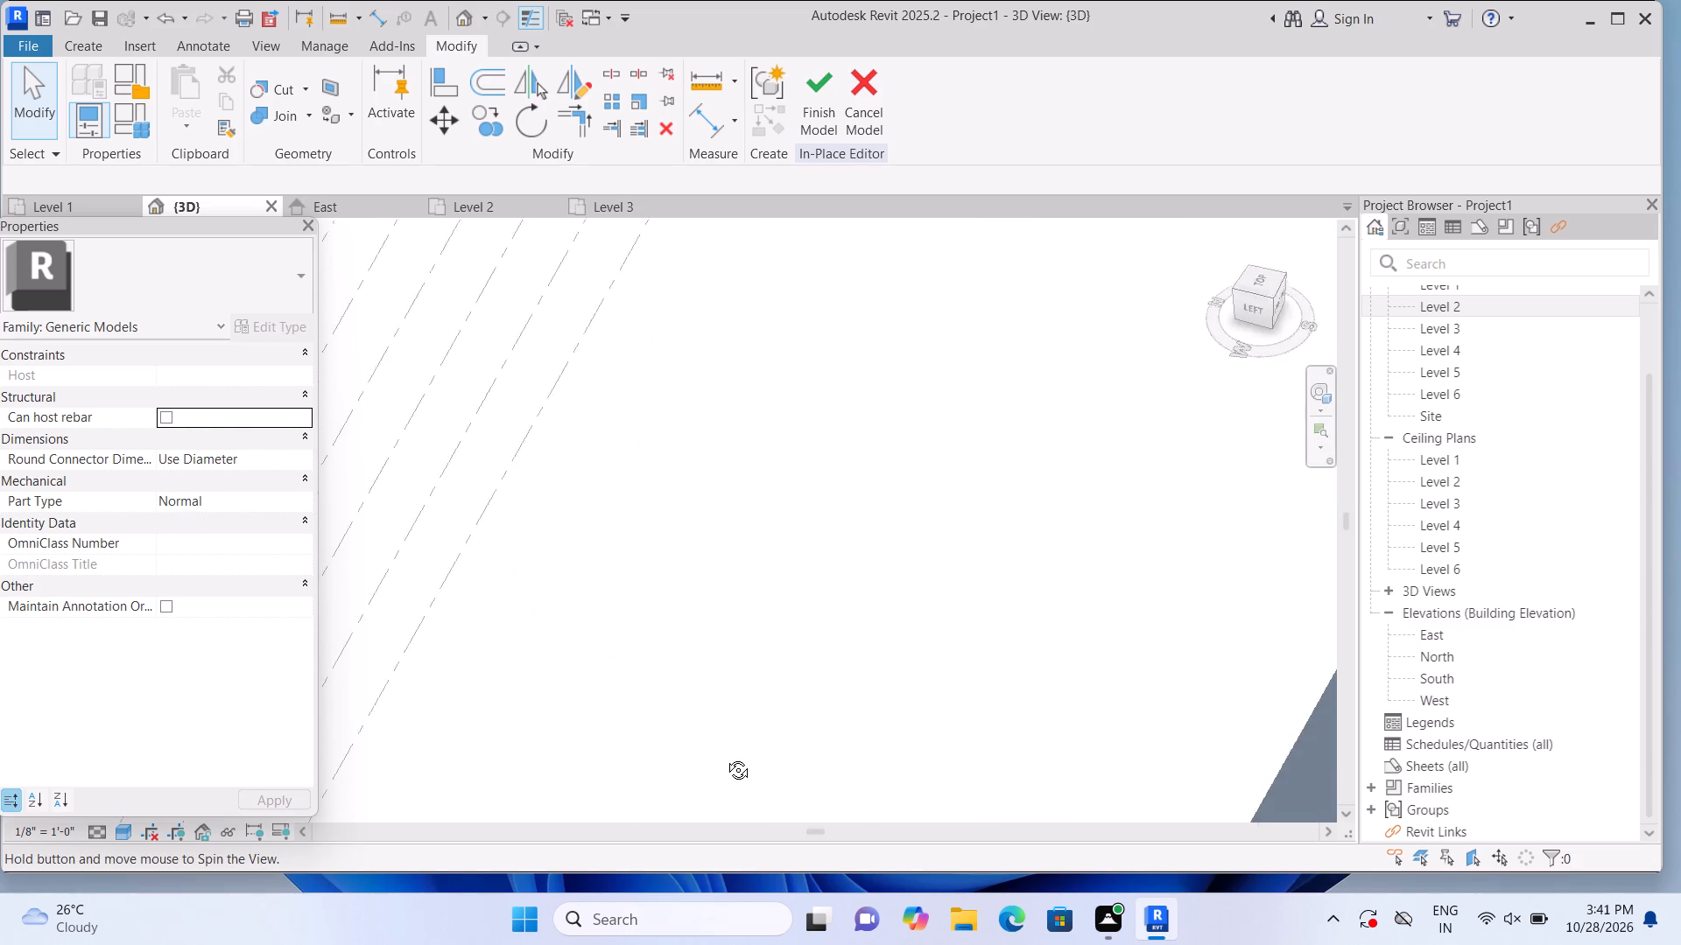
{"action": "middle_click_drag", "start_coordinate": [725, 757], "coordinate": [725, 755], "text": "shift"}
{"action": "scroll", "coordinate": [716, 705], "scroll_direction": "down", "scroll_amount": 8}
{"action": "middle_click_drag", "start_coordinate": [735, 724], "coordinate": [644, 316]}
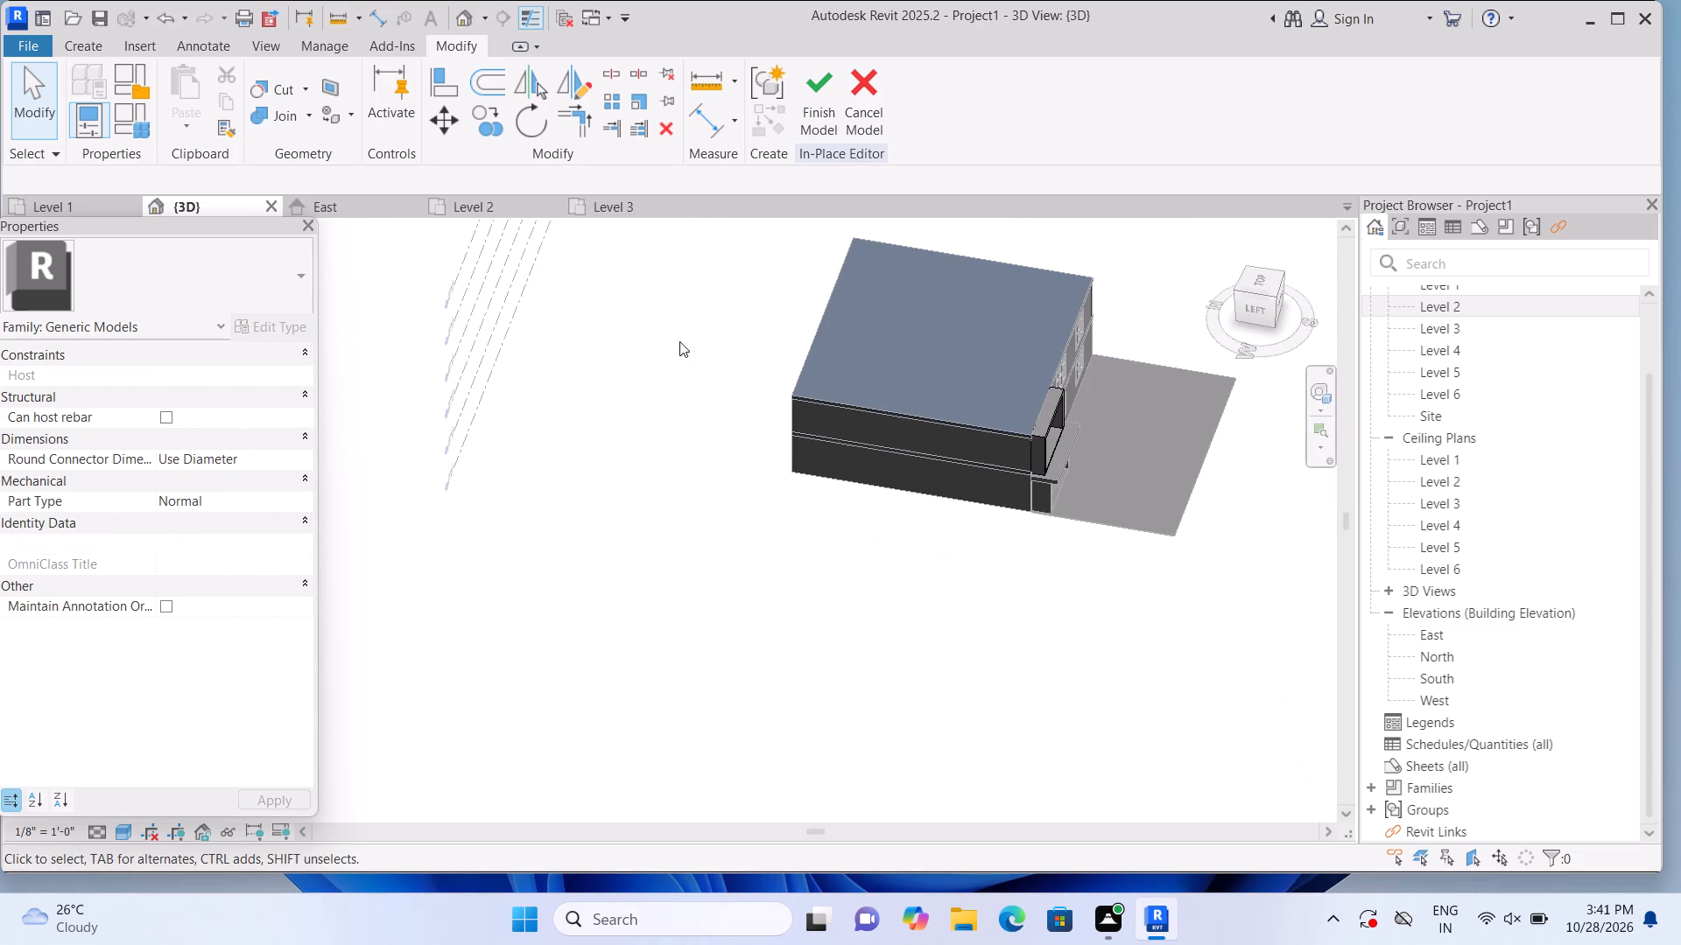
{"action": "middle_click_drag", "start_coordinate": [1210, 704], "coordinate": [1069, 724], "text": "shift"}
{"action": "scroll", "coordinate": [713, 454], "scroll_direction": "up", "scroll_amount": 2}
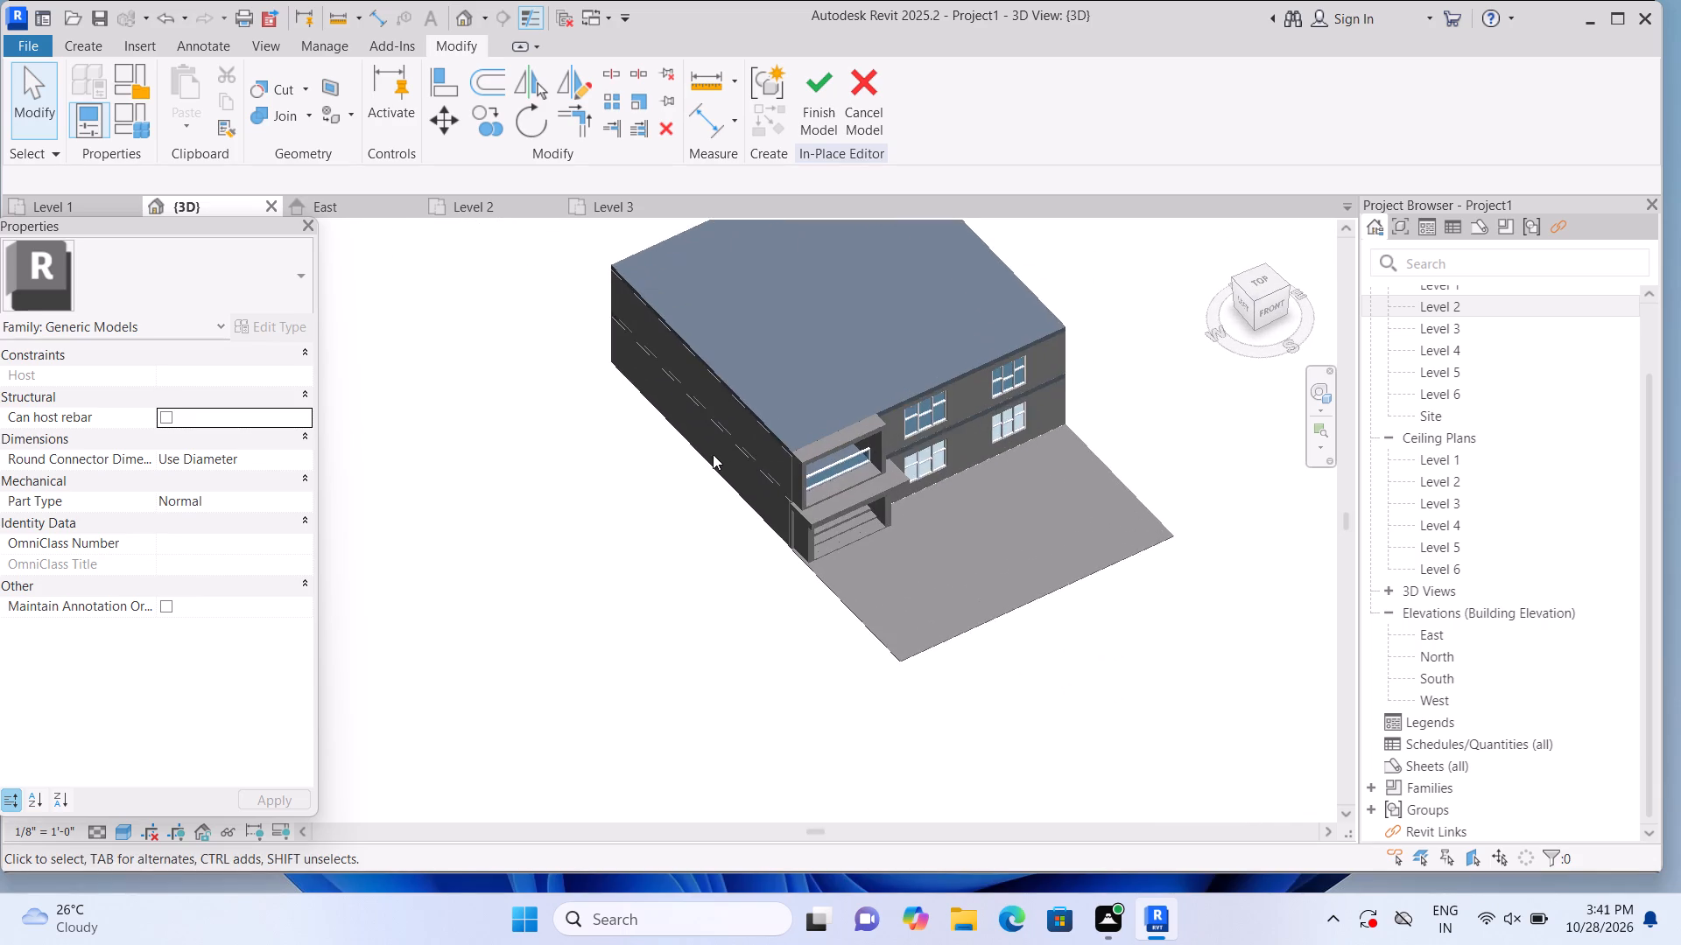
Examine the balcony frame, entrance porch and front facade of the building from several angles.
{"action": "scroll", "coordinate": [713, 454], "scroll_direction": "up", "scroll_amount": 7}
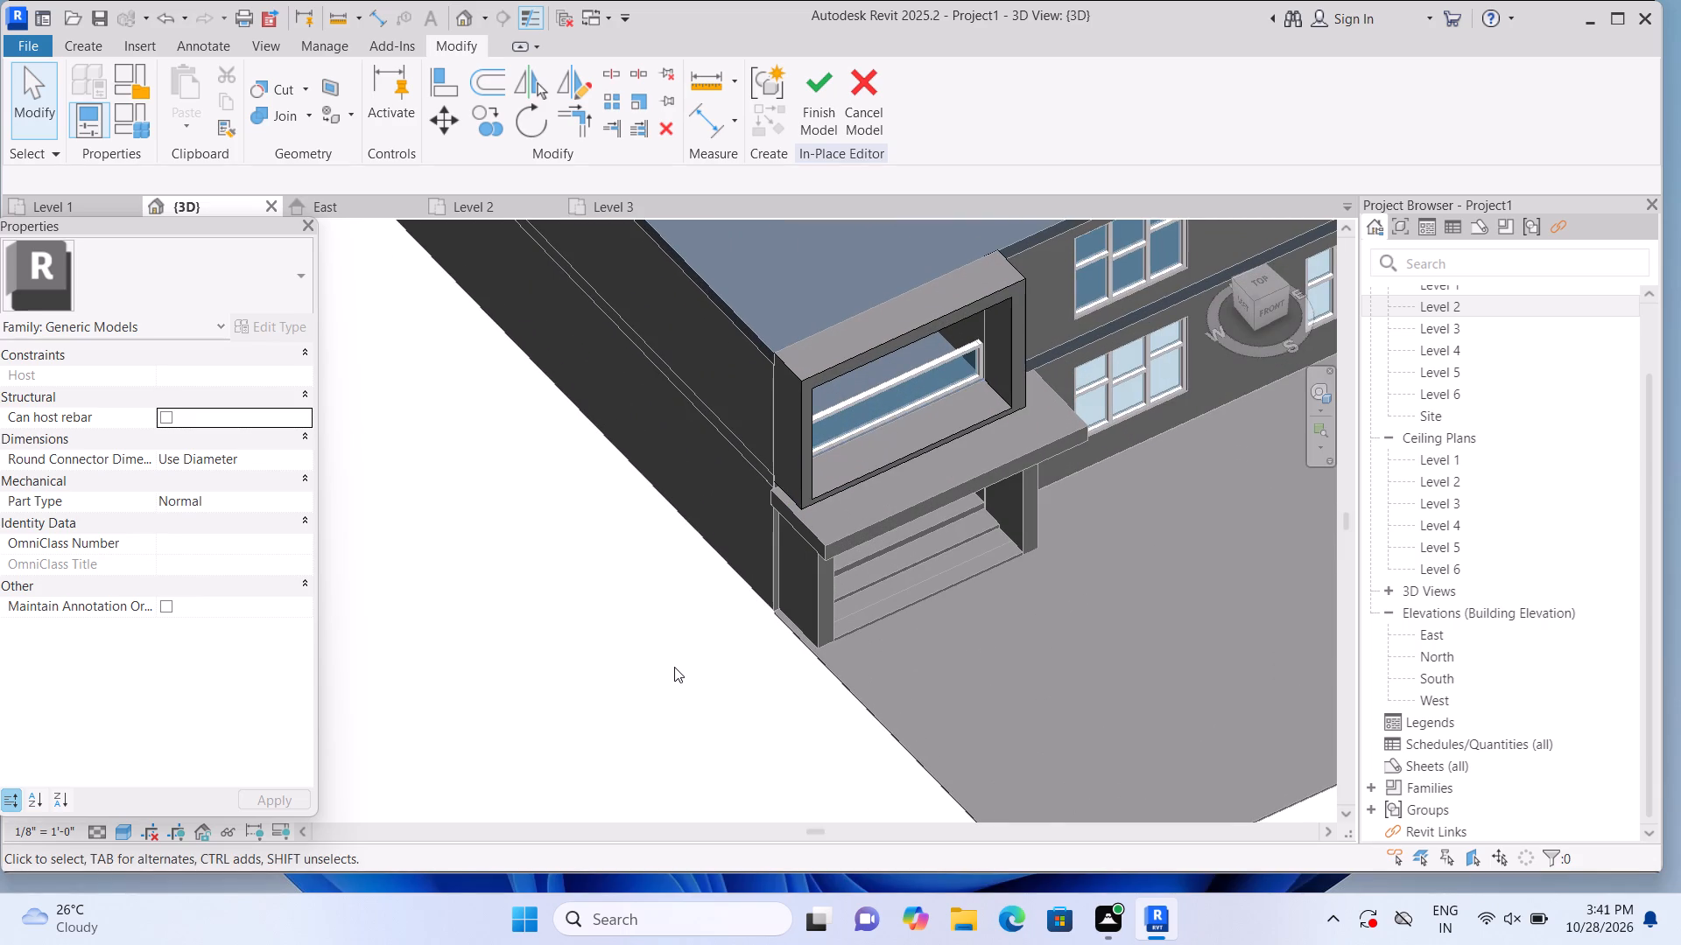
{"action": "middle_click_drag", "start_coordinate": [728, 689], "coordinate": [726, 550], "text": "shift"}
{"action": "scroll", "coordinate": [780, 549], "scroll_direction": "down", "scroll_amount": 2}
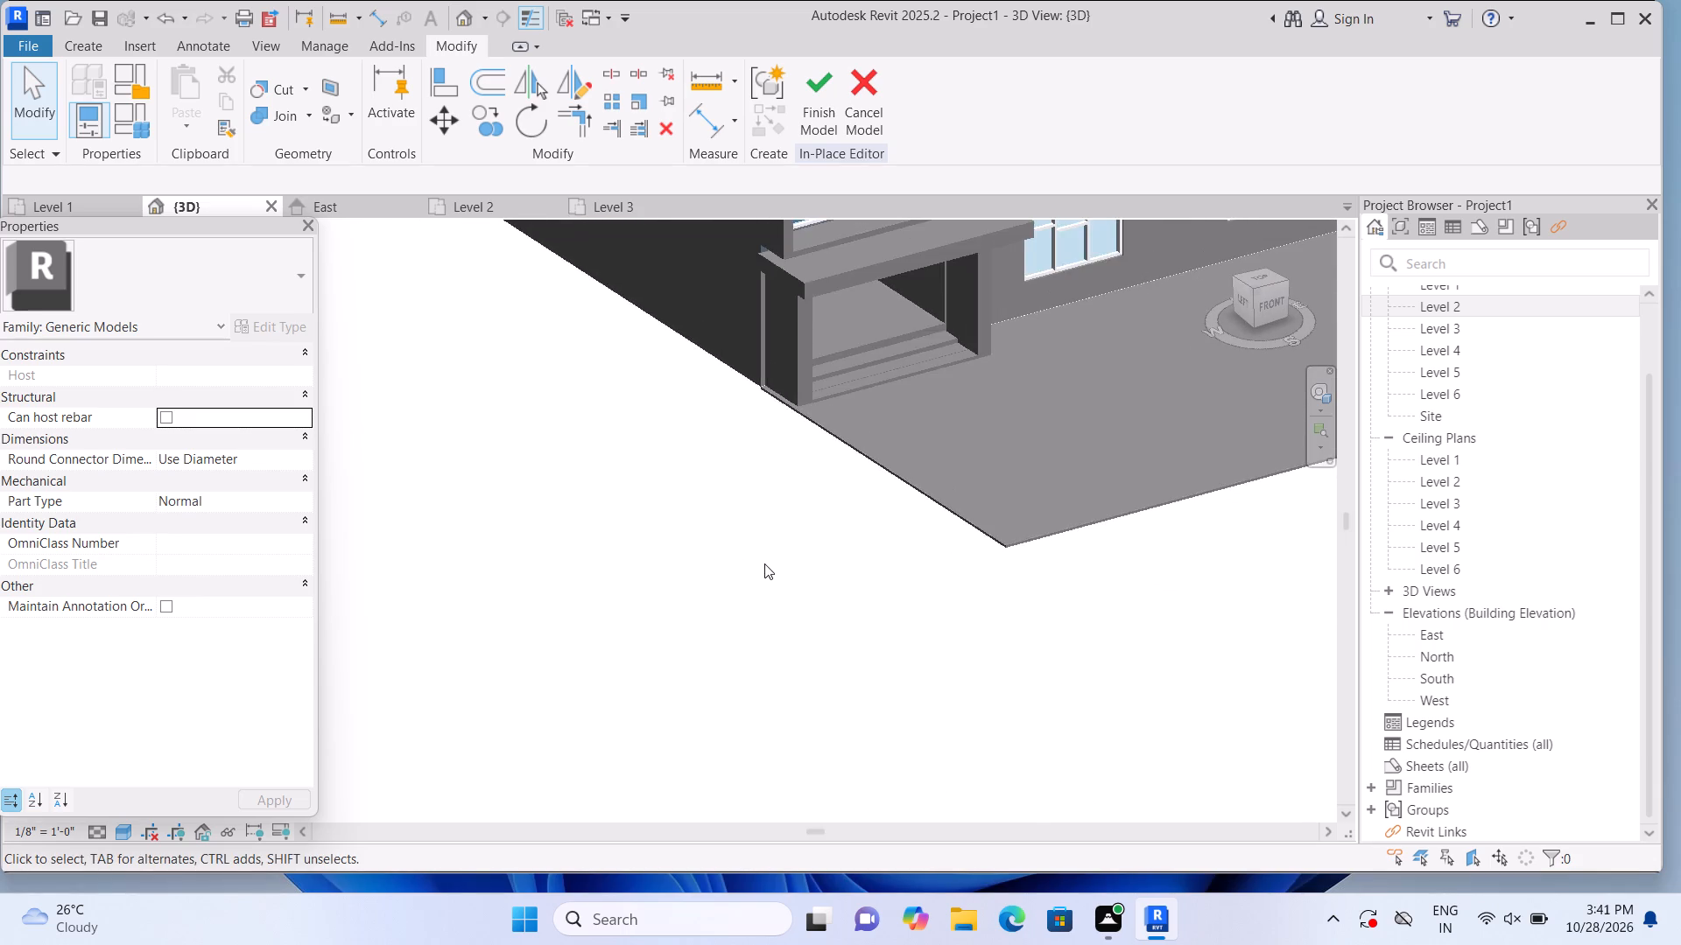
{"action": "scroll", "coordinate": [763, 571], "scroll_direction": "down", "scroll_amount": 2}
{"action": "middle_click_drag", "start_coordinate": [950, 642], "coordinate": [934, 515], "text": "shift"}
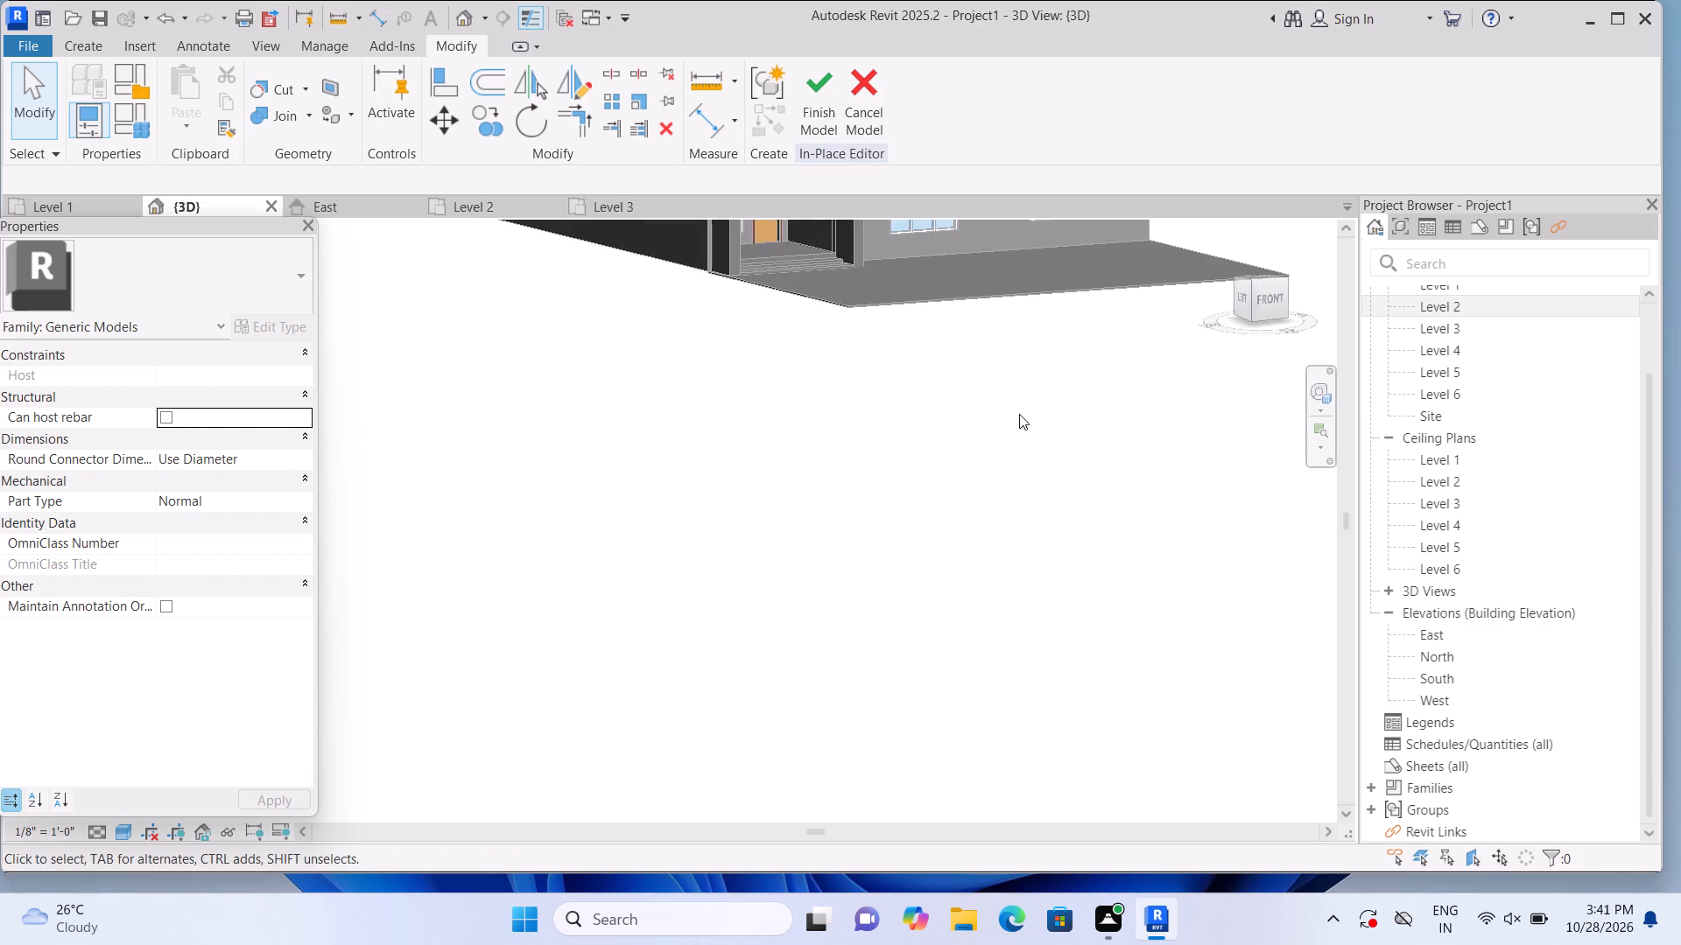
{"action": "middle_click_drag", "start_coordinate": [1019, 414], "coordinate": [924, 668]}
{"action": "middle_click_drag", "start_coordinate": [975, 675], "coordinate": [918, 678], "text": "shift"}
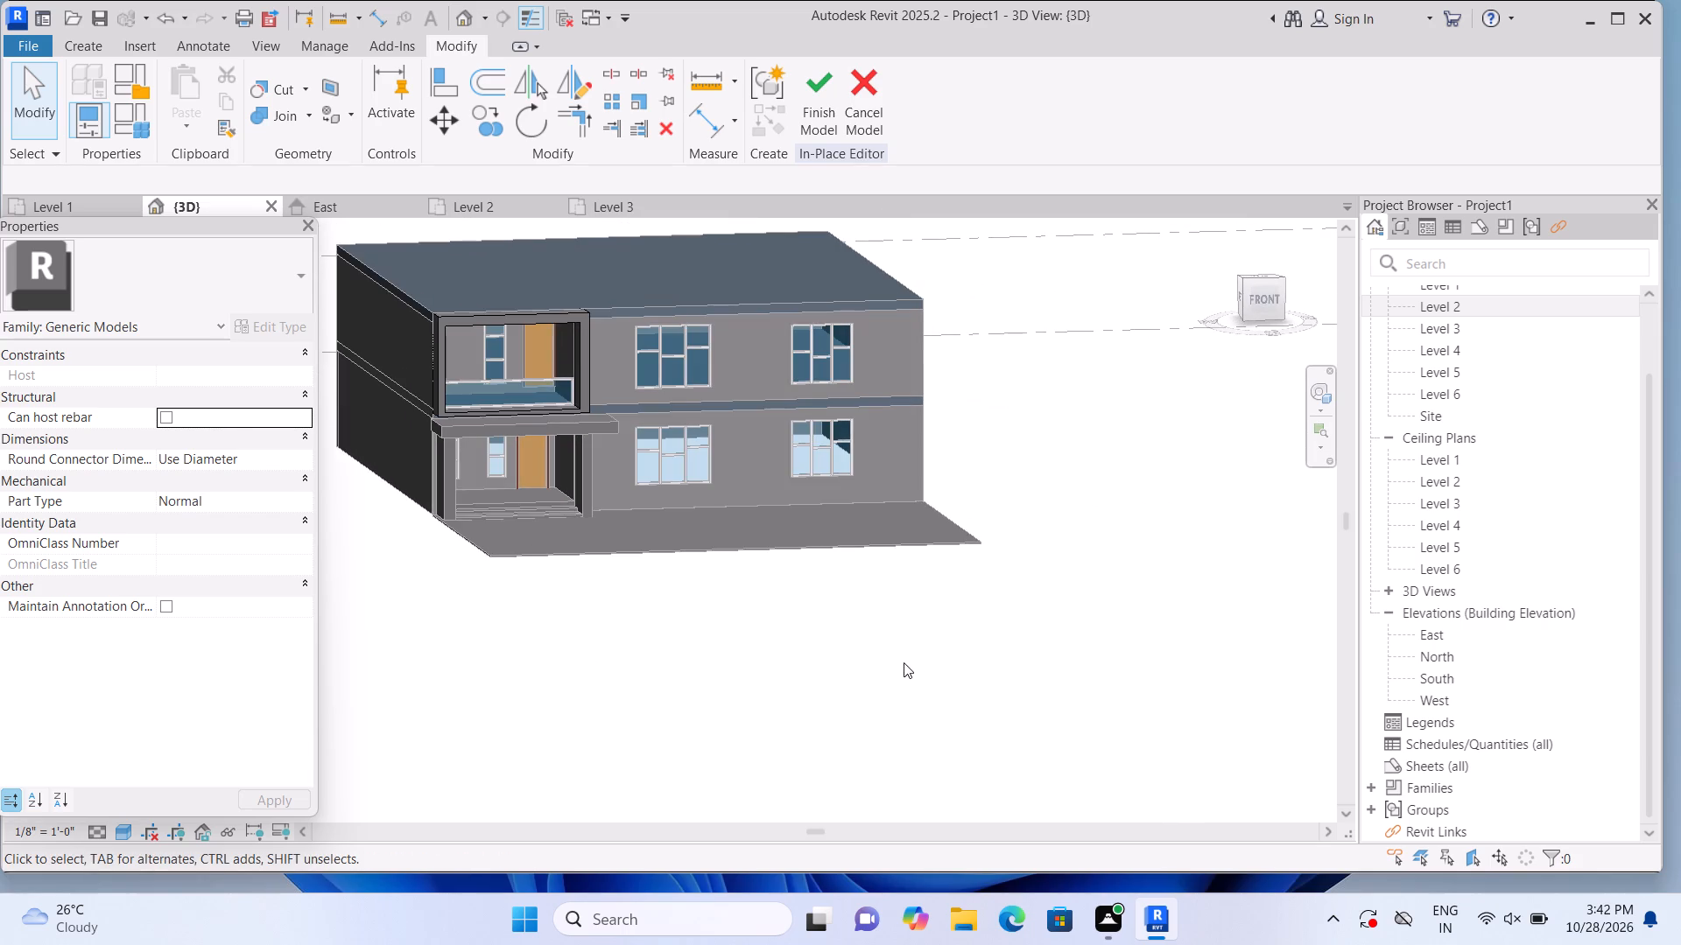
{"action": "scroll", "coordinate": [608, 437], "scroll_direction": "up", "scroll_amount": 1}
{"action": "scroll", "coordinate": [542, 403], "scroll_direction": "up", "scroll_amount": 2}
{"action": "middle_click_drag", "start_coordinate": [537, 683], "coordinate": [542, 626], "text": "shift"}
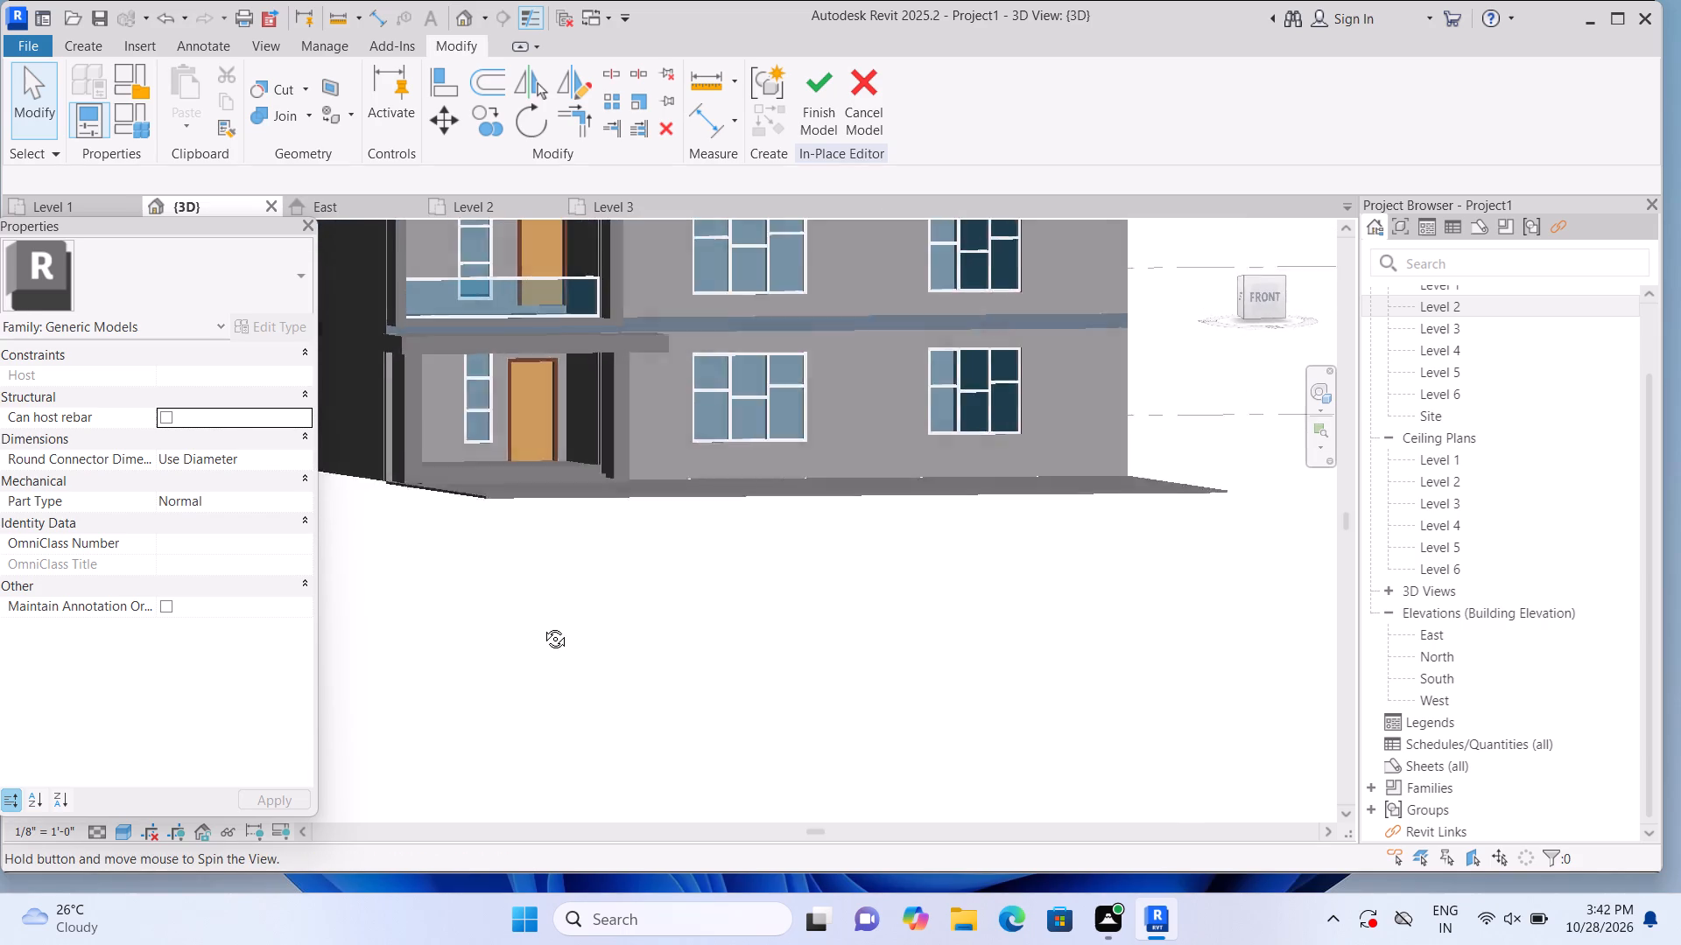
{"action": "middle_click_drag", "start_coordinate": [542, 626], "coordinate": [522, 681], "text": "shift"}
{"action": "scroll", "coordinate": [531, 682], "scroll_direction": "up", "scroll_amount": 1}
{"action": "scroll", "coordinate": [597, 687], "scroll_direction": "down", "scroll_amount": 3}
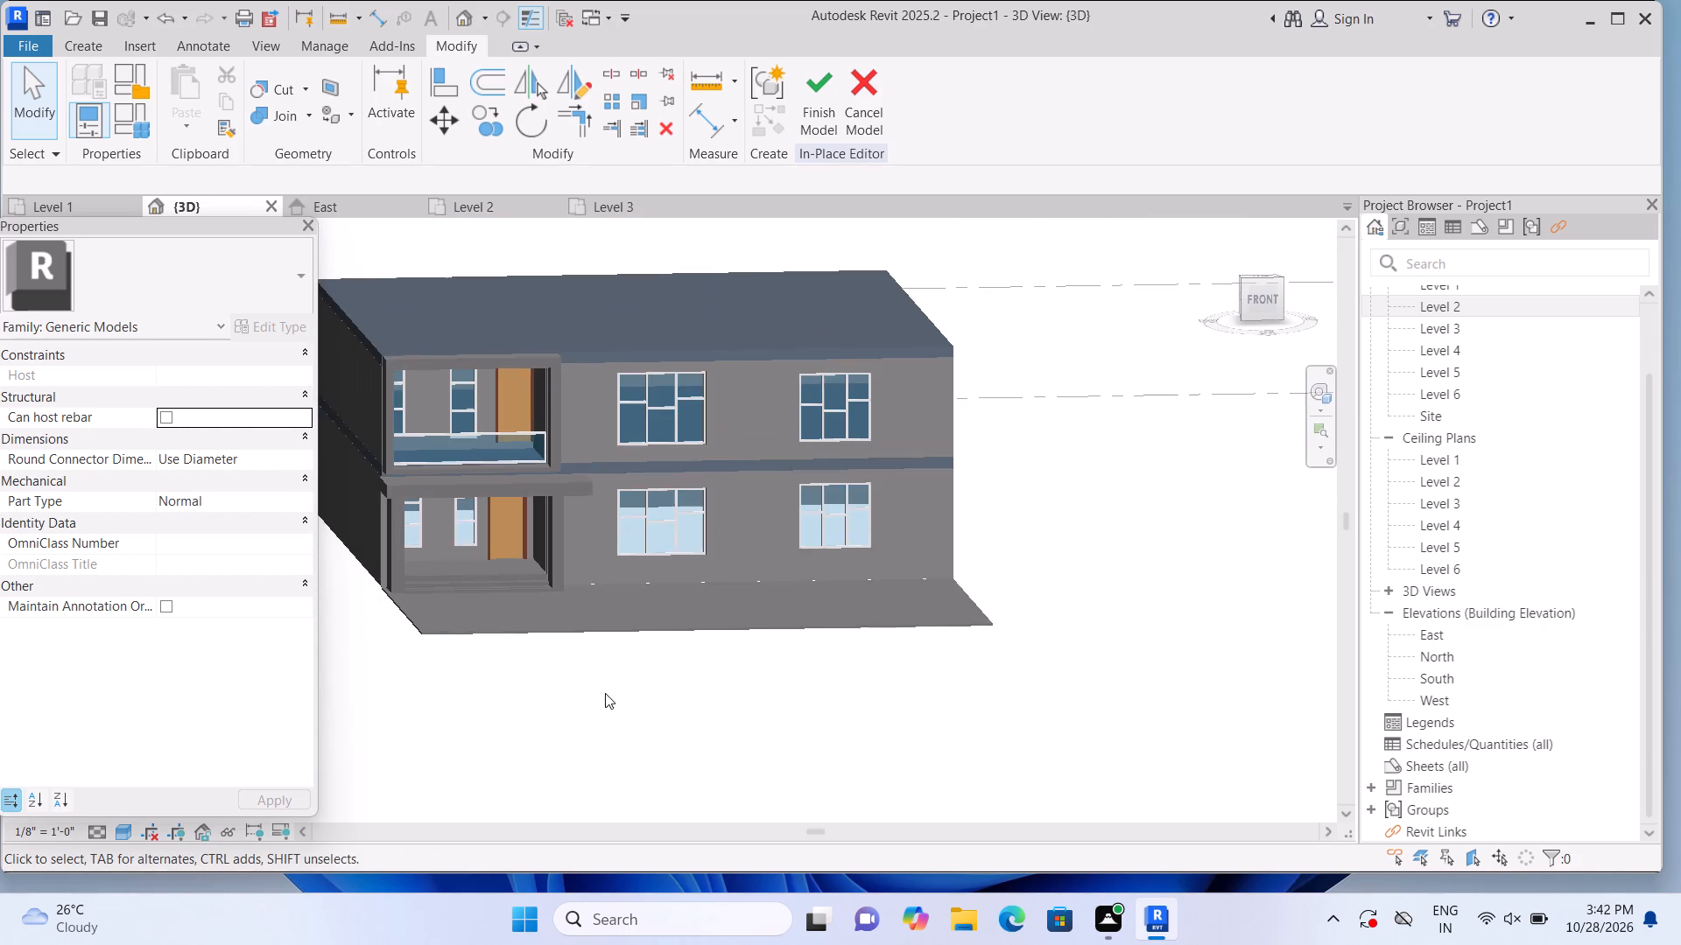
{"action": "left_click", "coordinate": [1220, 225]}
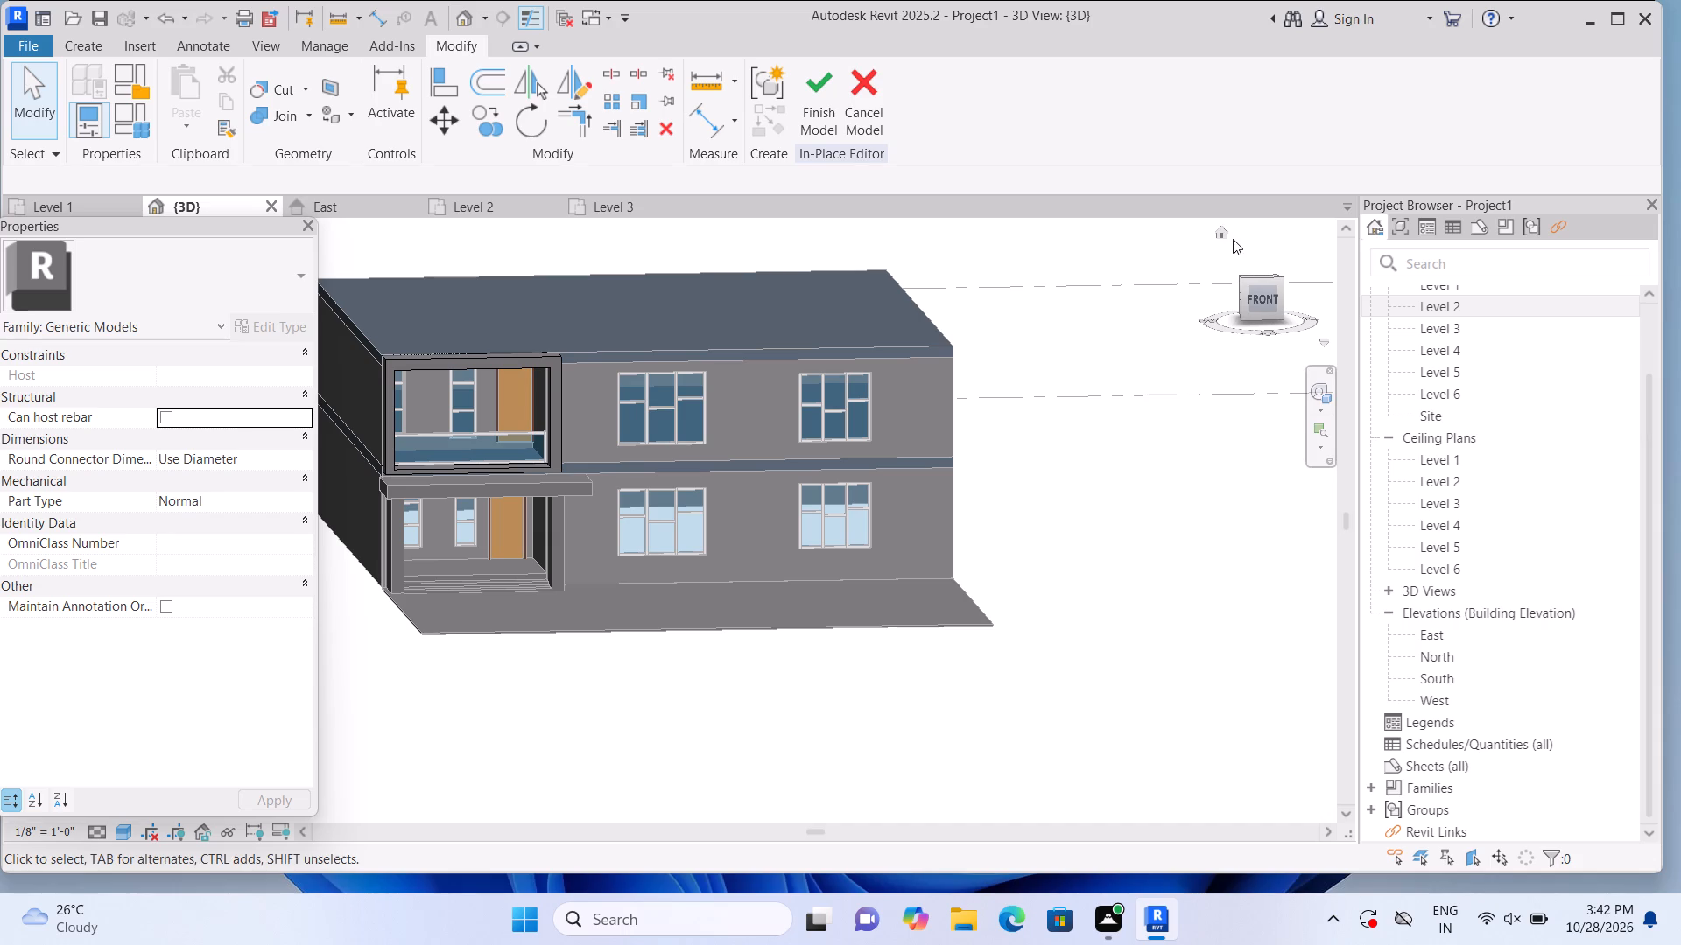
{"action": "left_click", "coordinate": [1217, 230]}
{"action": "scroll", "coordinate": [391, 557], "scroll_direction": "up", "scroll_amount": 2}
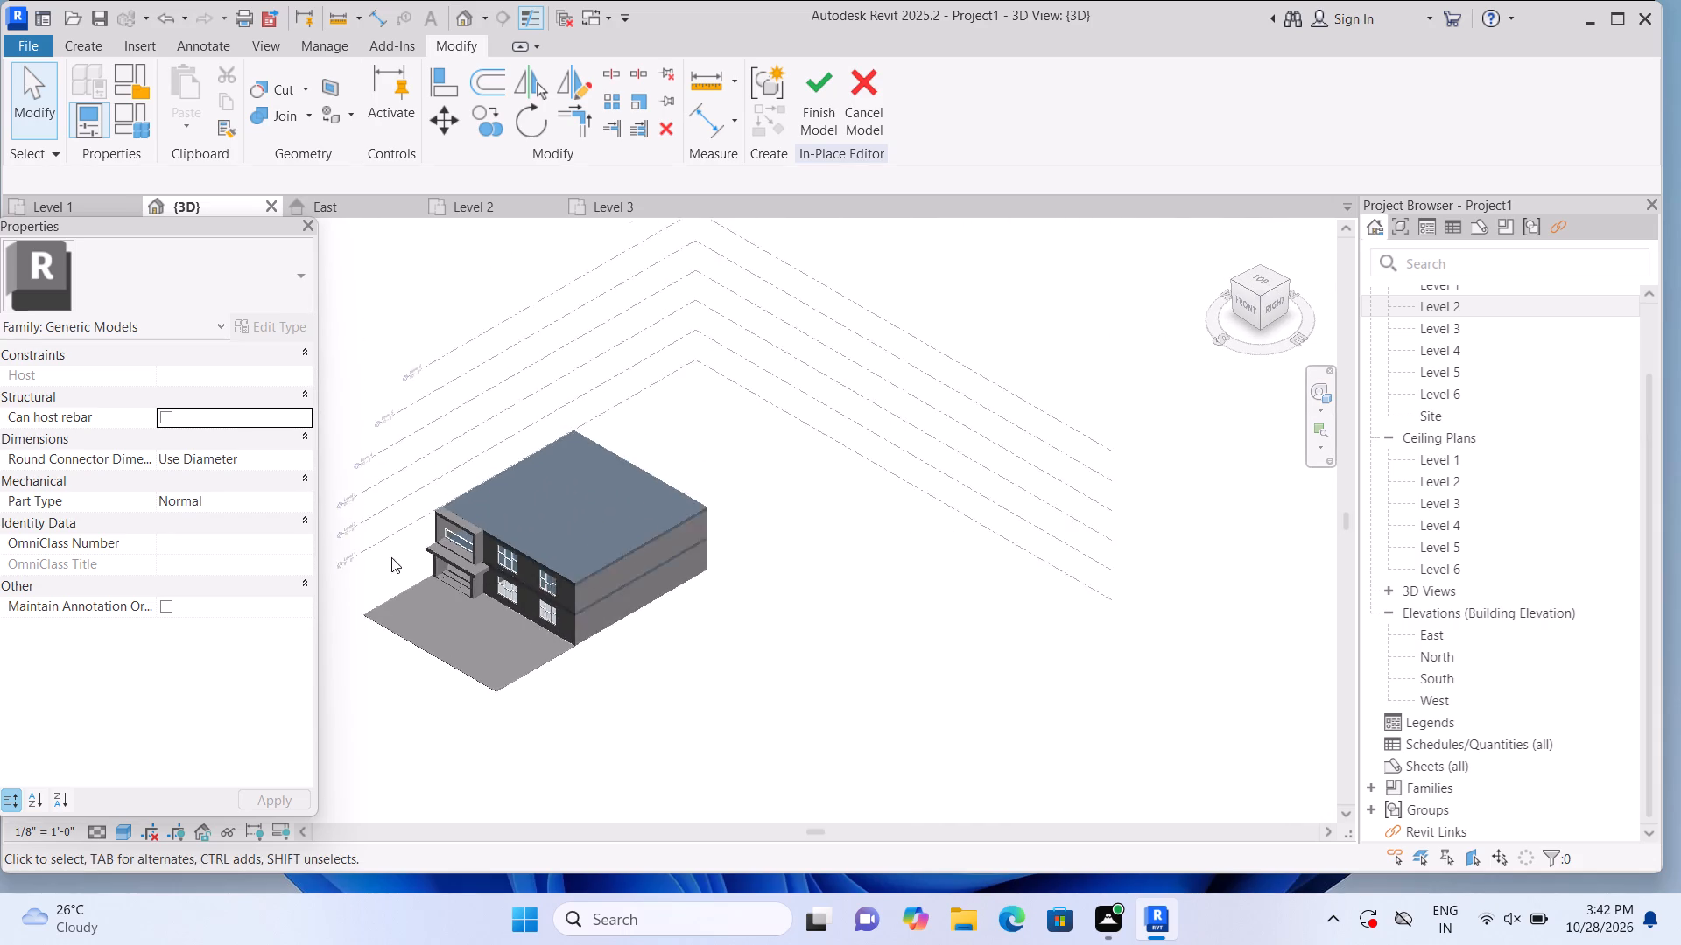
{"action": "scroll", "coordinate": [391, 557], "scroll_direction": "up", "scroll_amount": 4}
{"action": "scroll", "coordinate": [450, 754], "scroll_direction": "up", "scroll_amount": 1}
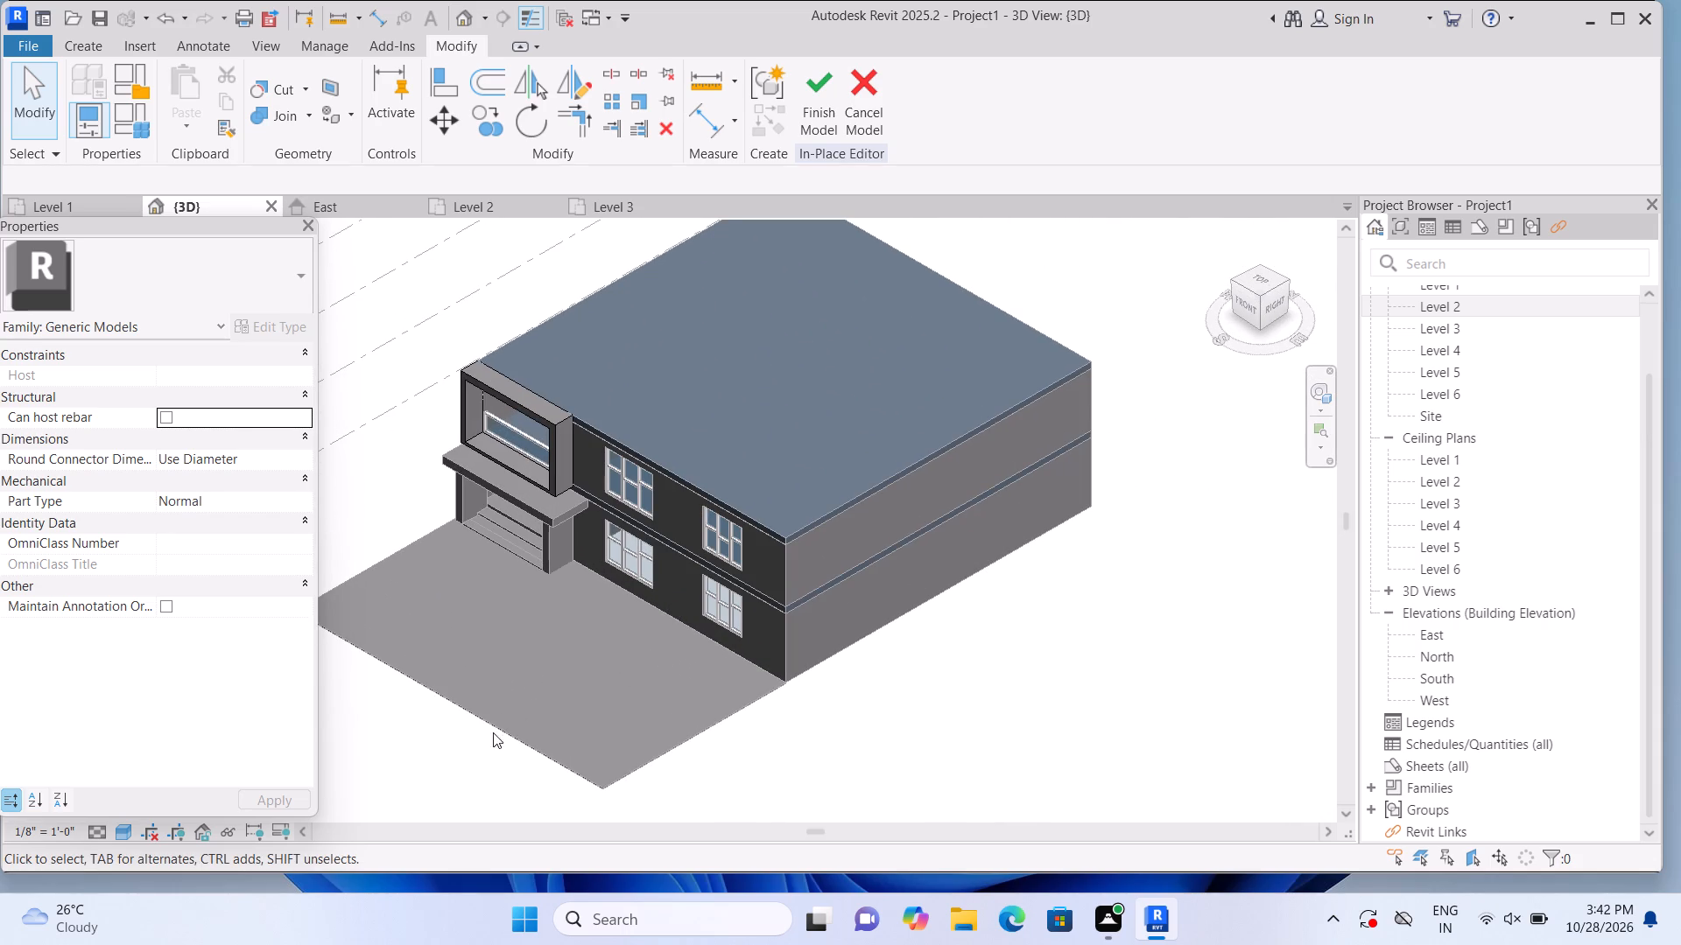
{"action": "middle_click_drag", "start_coordinate": [483, 601], "coordinate": [564, 643]}
{"action": "scroll", "coordinate": [564, 643], "scroll_direction": "up", "scroll_amount": 2}
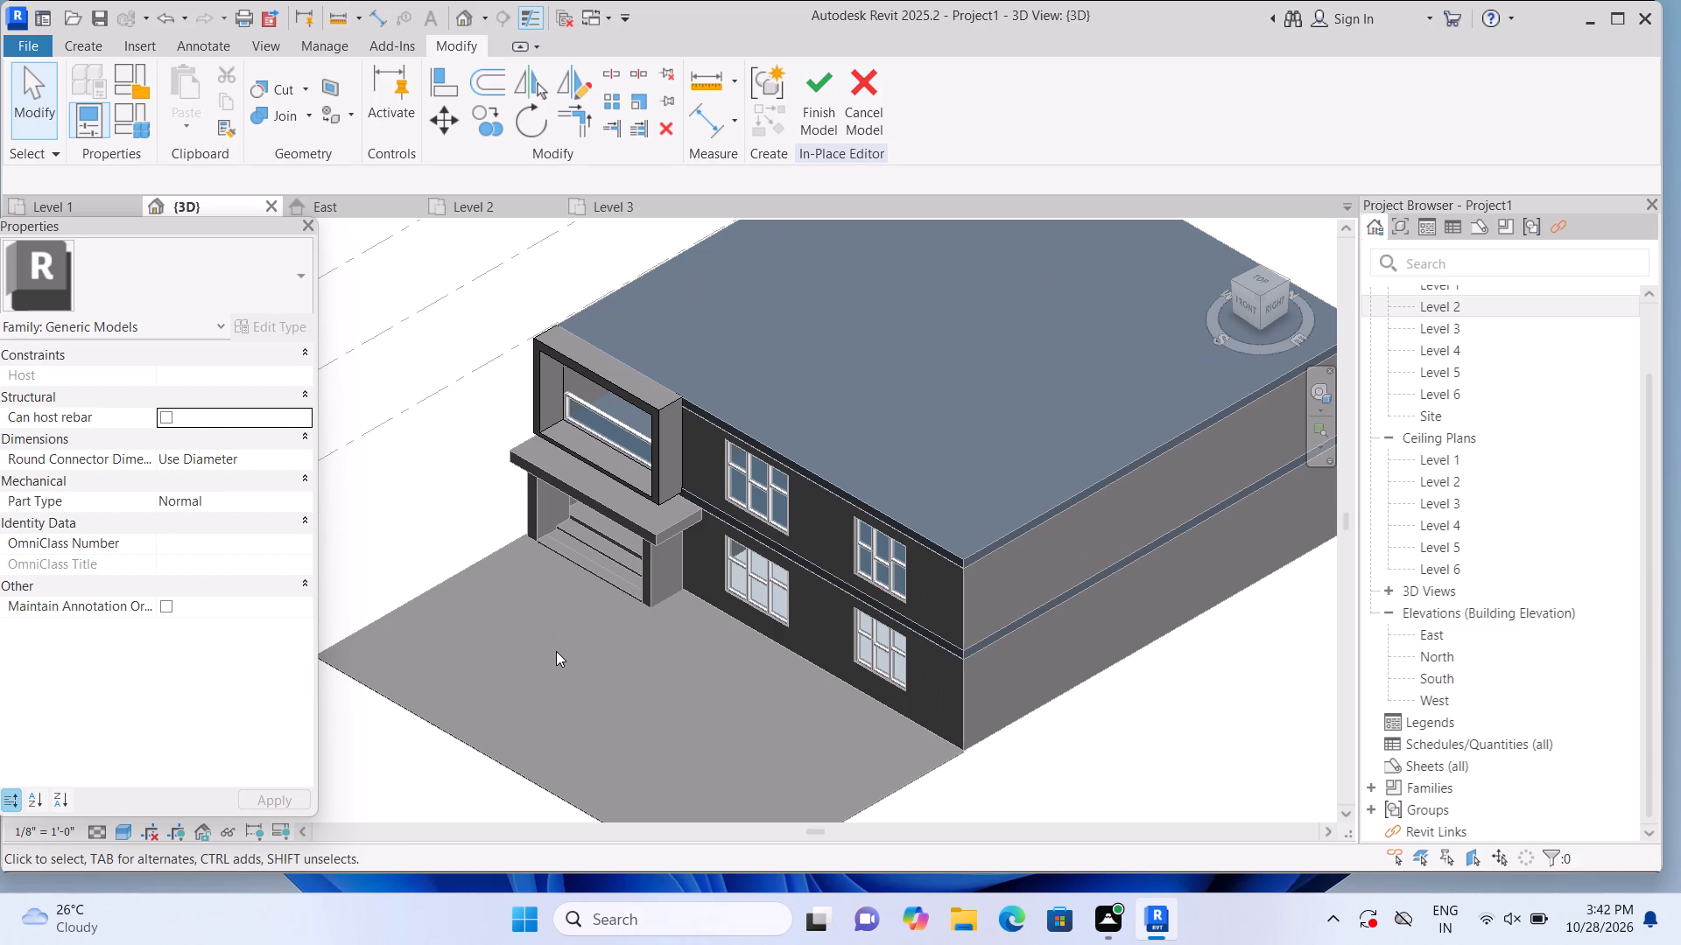
{"action": "middle_click_drag", "start_coordinate": [1198, 741], "coordinate": [1152, 701]}
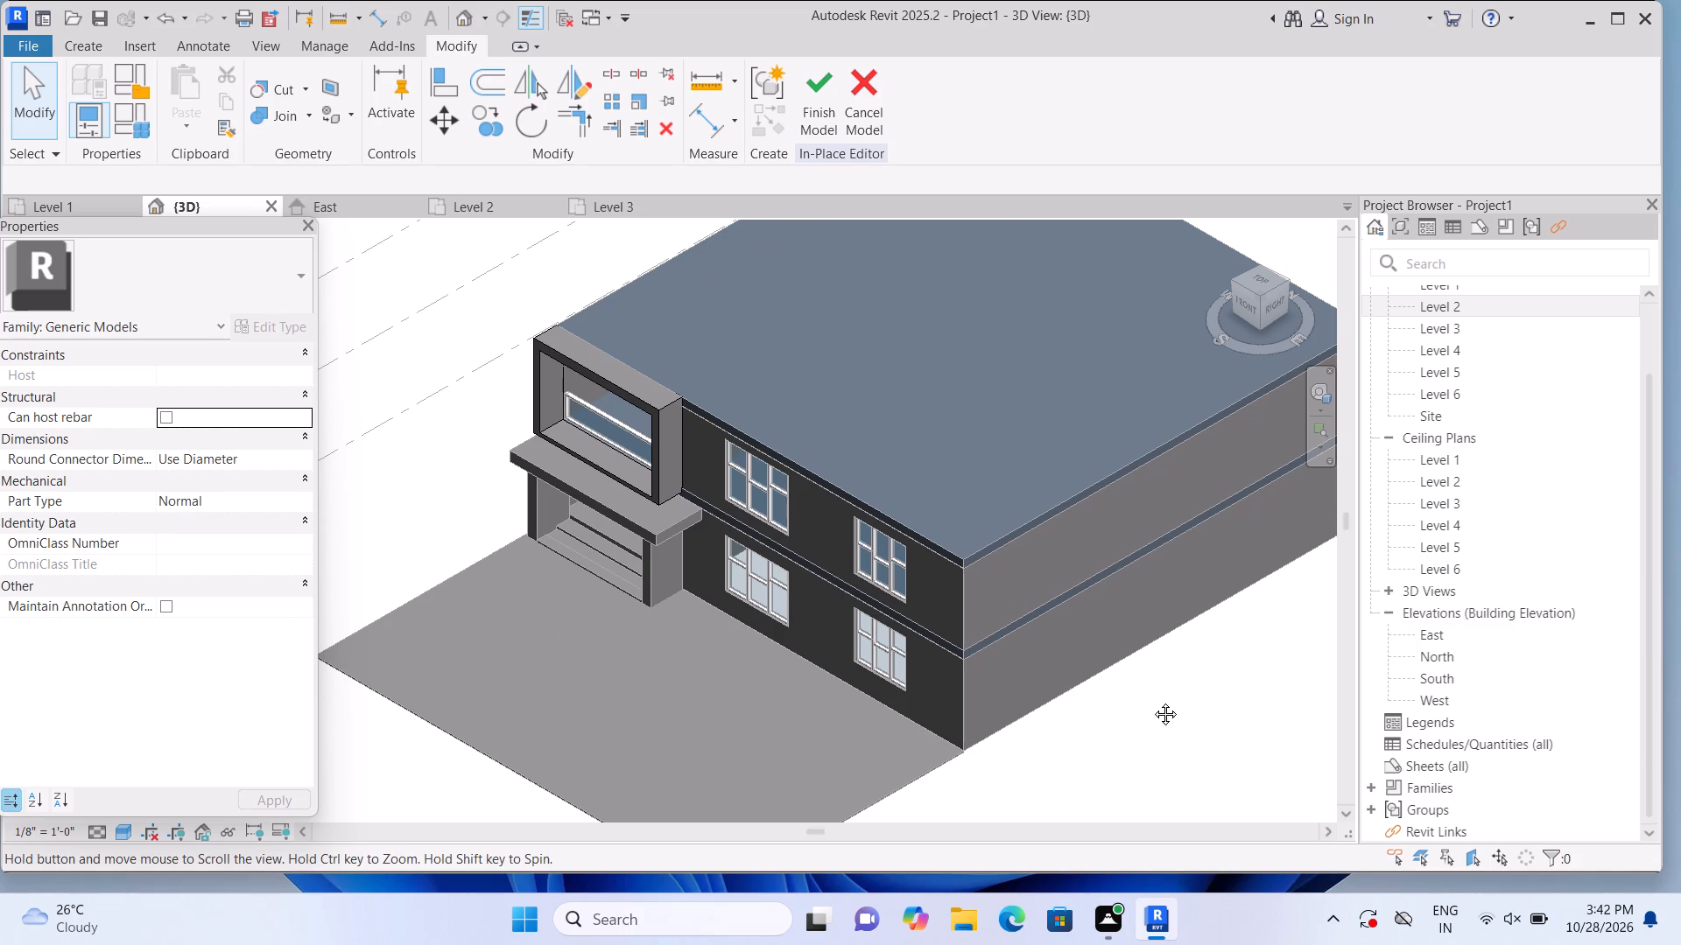
{"action": "middle_click_drag", "start_coordinate": [1152, 701], "coordinate": [1133, 690]}
{"action": "middle_click_drag", "start_coordinate": [1128, 717], "coordinate": [1086, 686]}
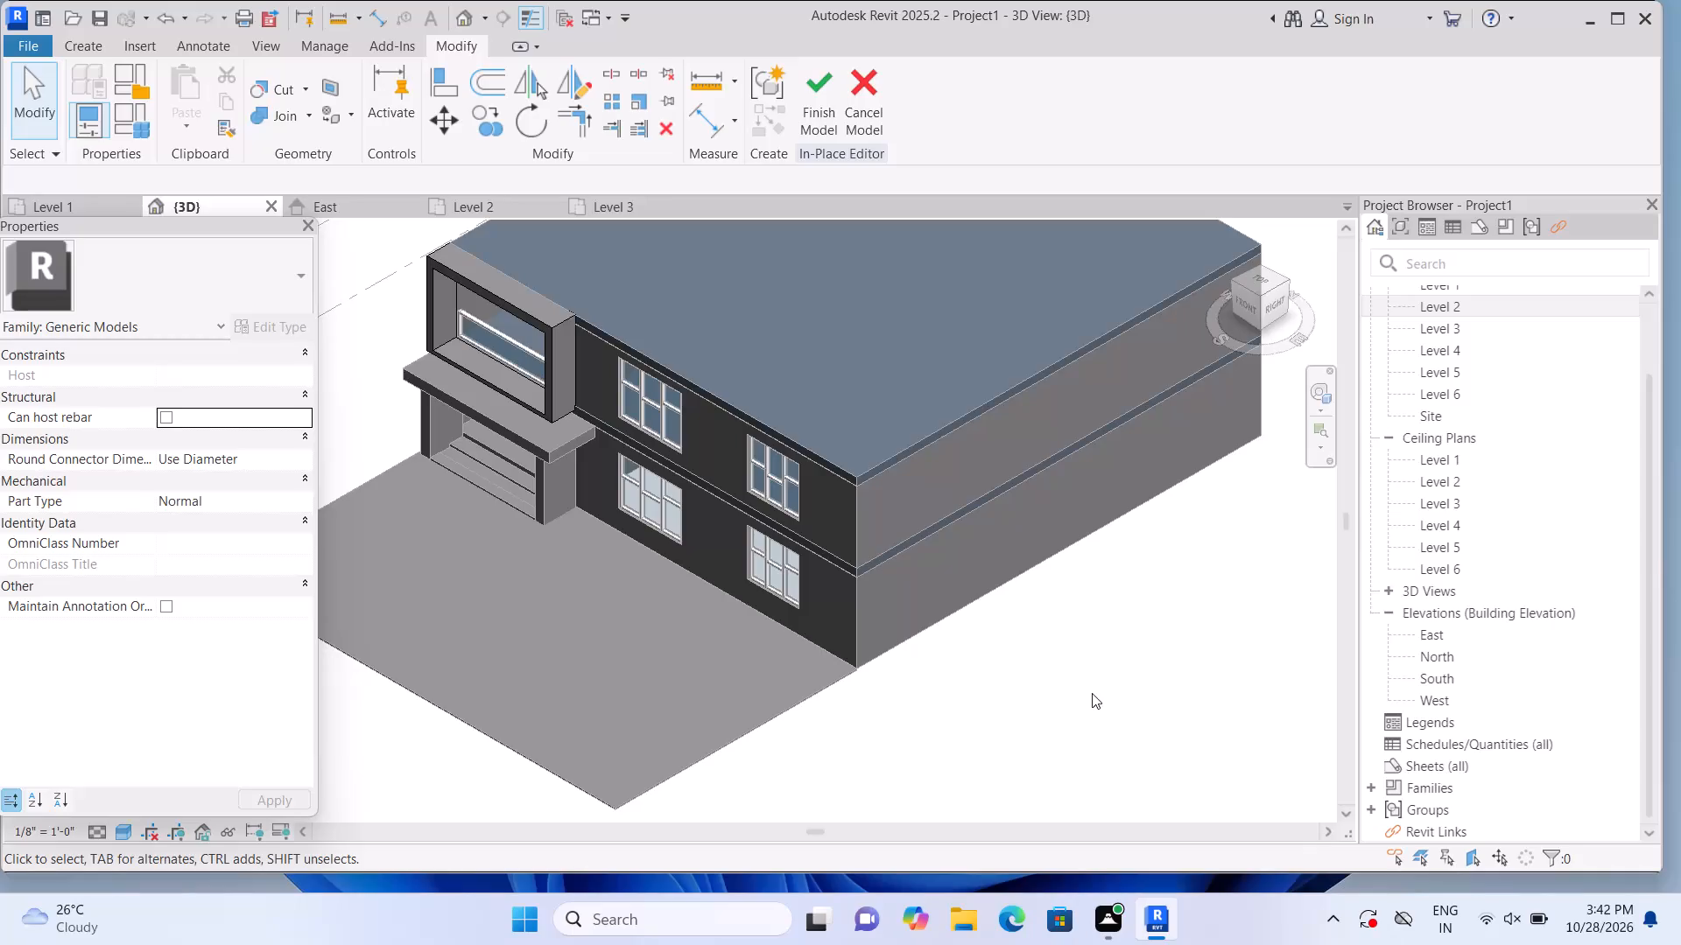
Start a new extrusion in the front view, with the front face of the 9" basic wall as its work plane.
{"action": "left_click", "coordinate": [1248, 306]}
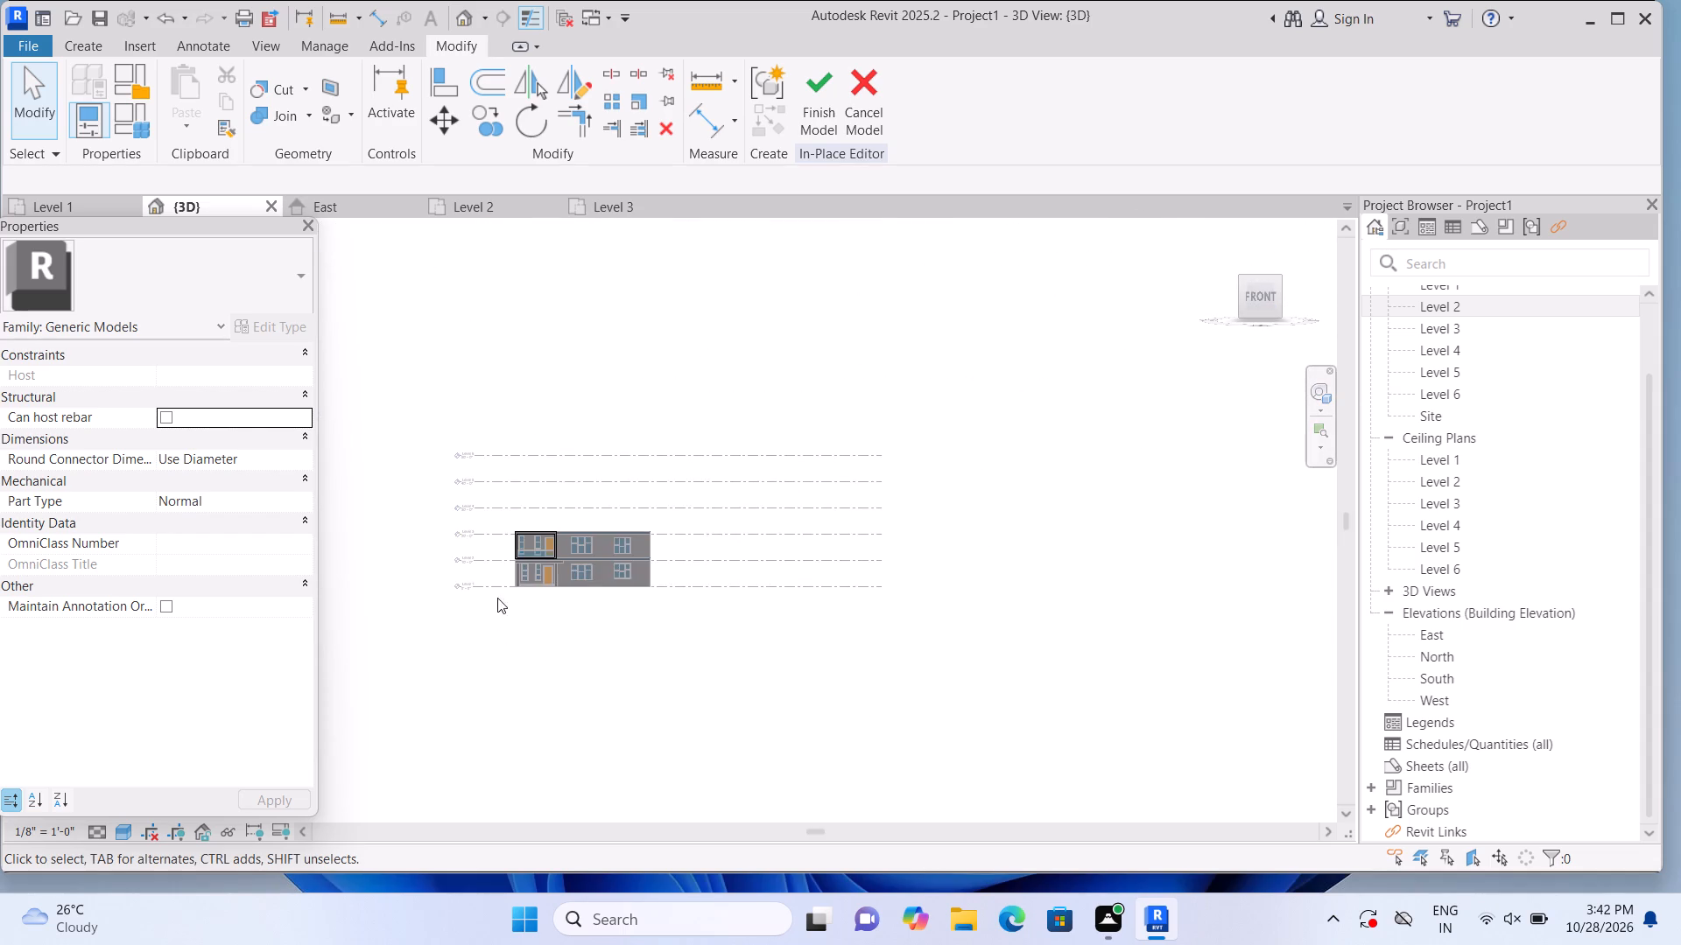
{"action": "scroll", "coordinate": [500, 581], "scroll_direction": "up", "scroll_amount": 2}
{"action": "scroll", "coordinate": [588, 496], "scroll_direction": "up", "scroll_amount": 12}
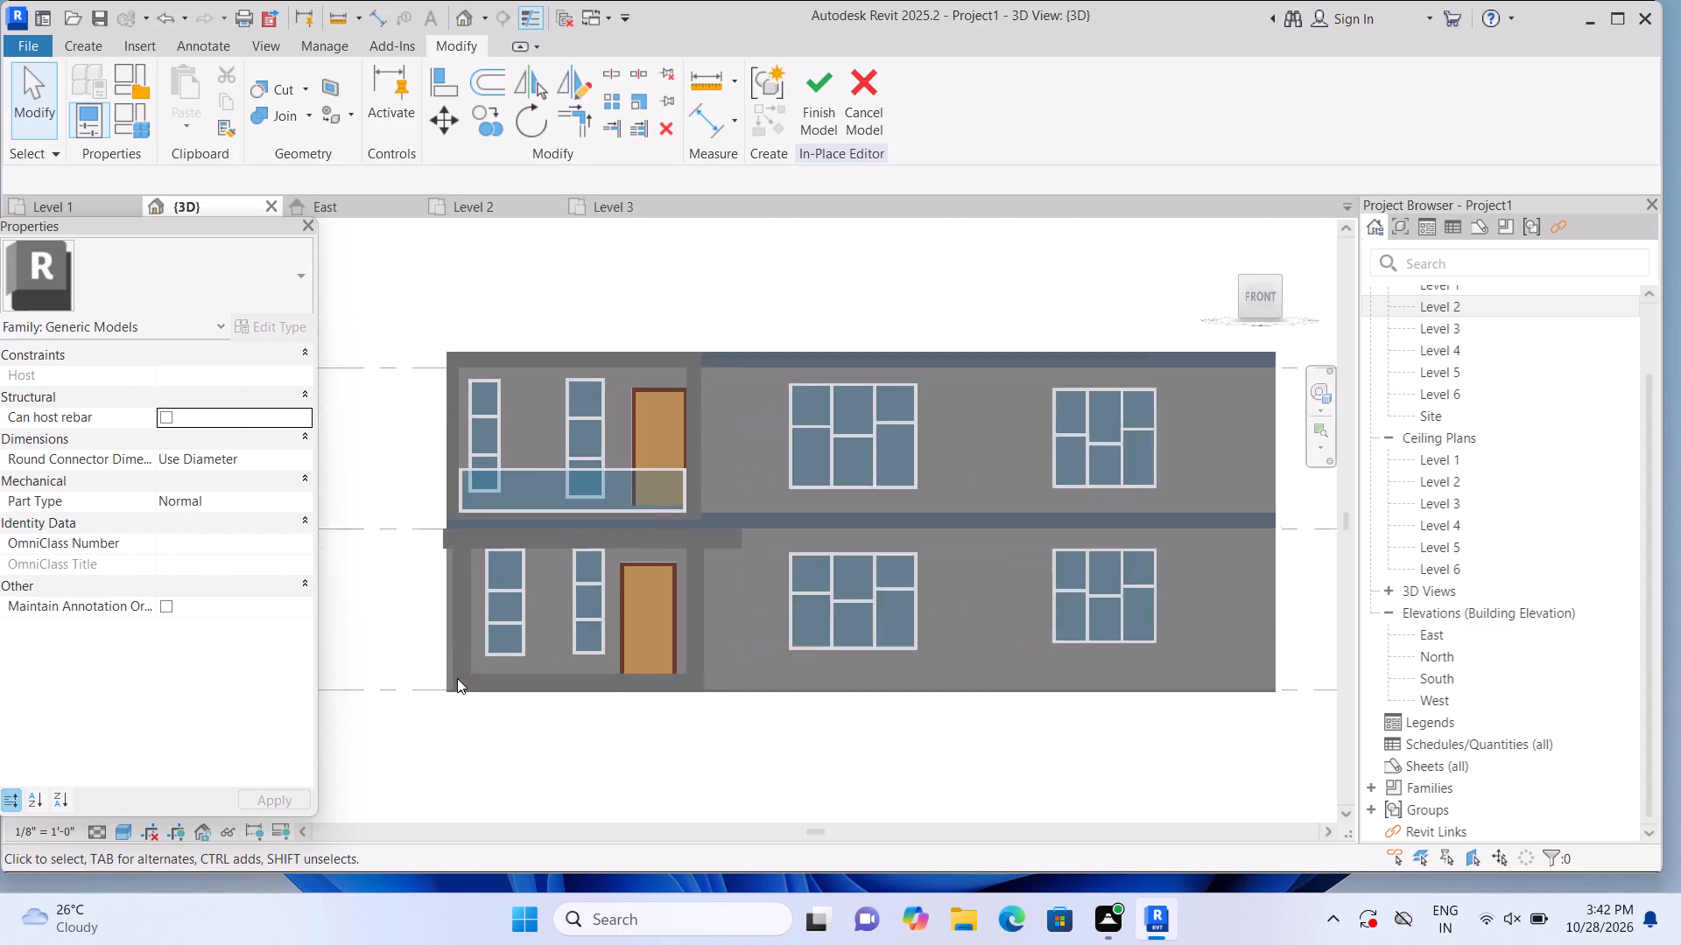
{"action": "middle_click_drag", "start_coordinate": [804, 743], "coordinate": [781, 751]}
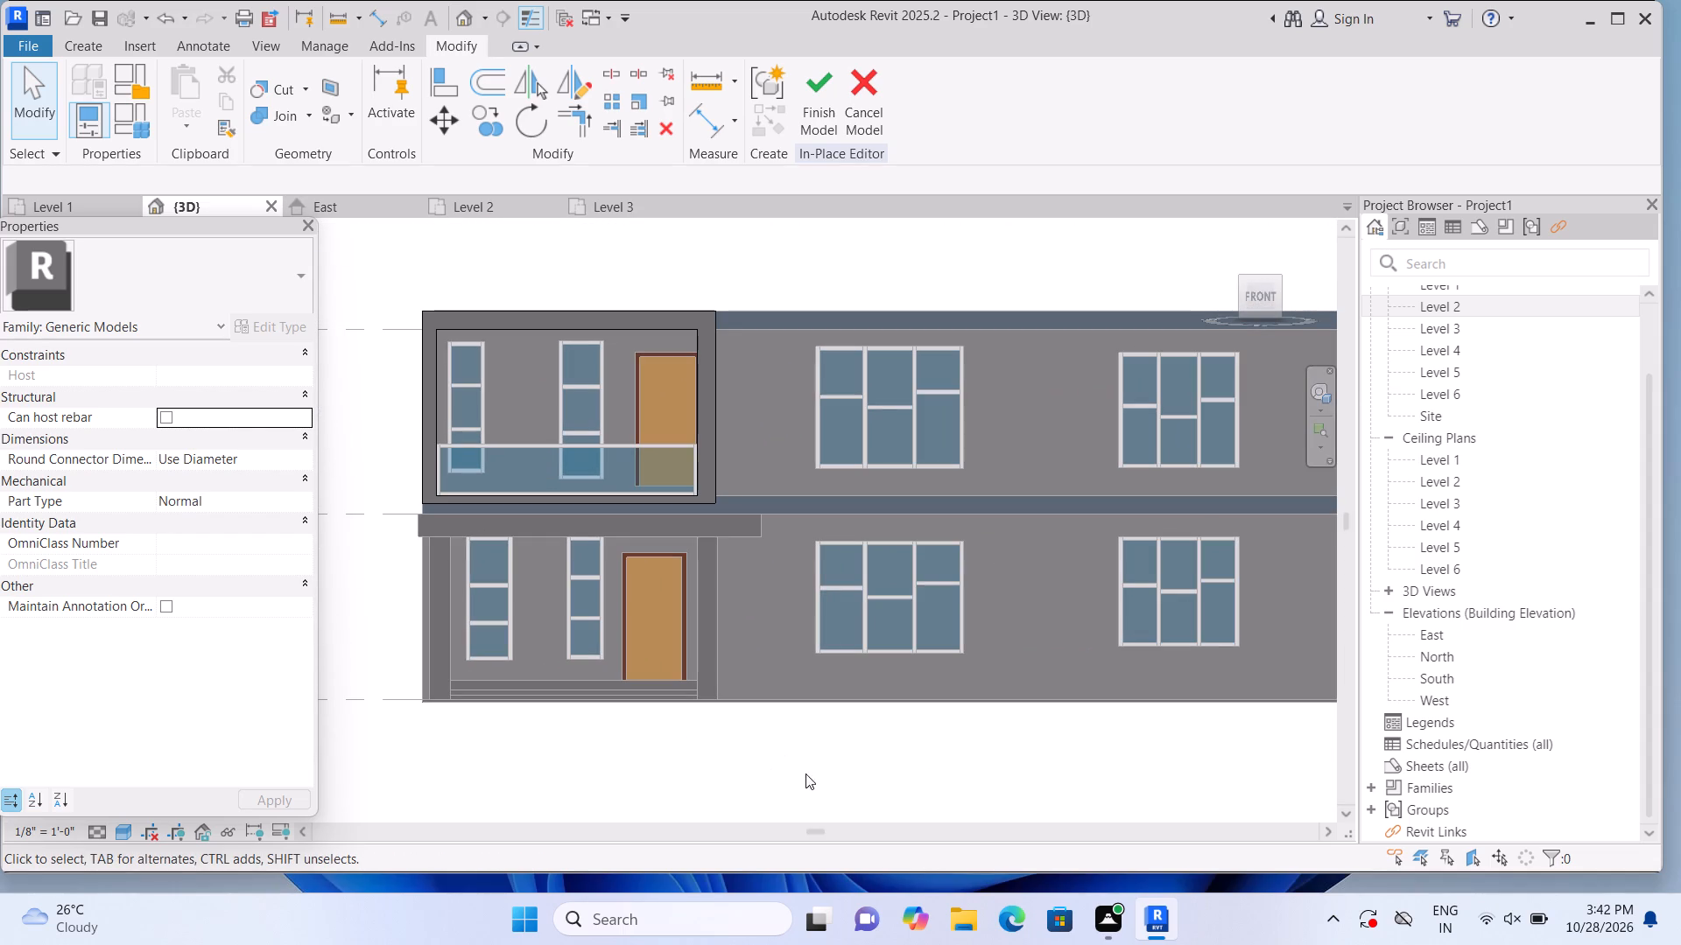
{"action": "scroll", "coordinate": [1059, 737], "scroll_direction": "up", "scroll_amount": 1}
{"action": "middle_click_drag", "start_coordinate": [1059, 737], "coordinate": [1030, 734]}
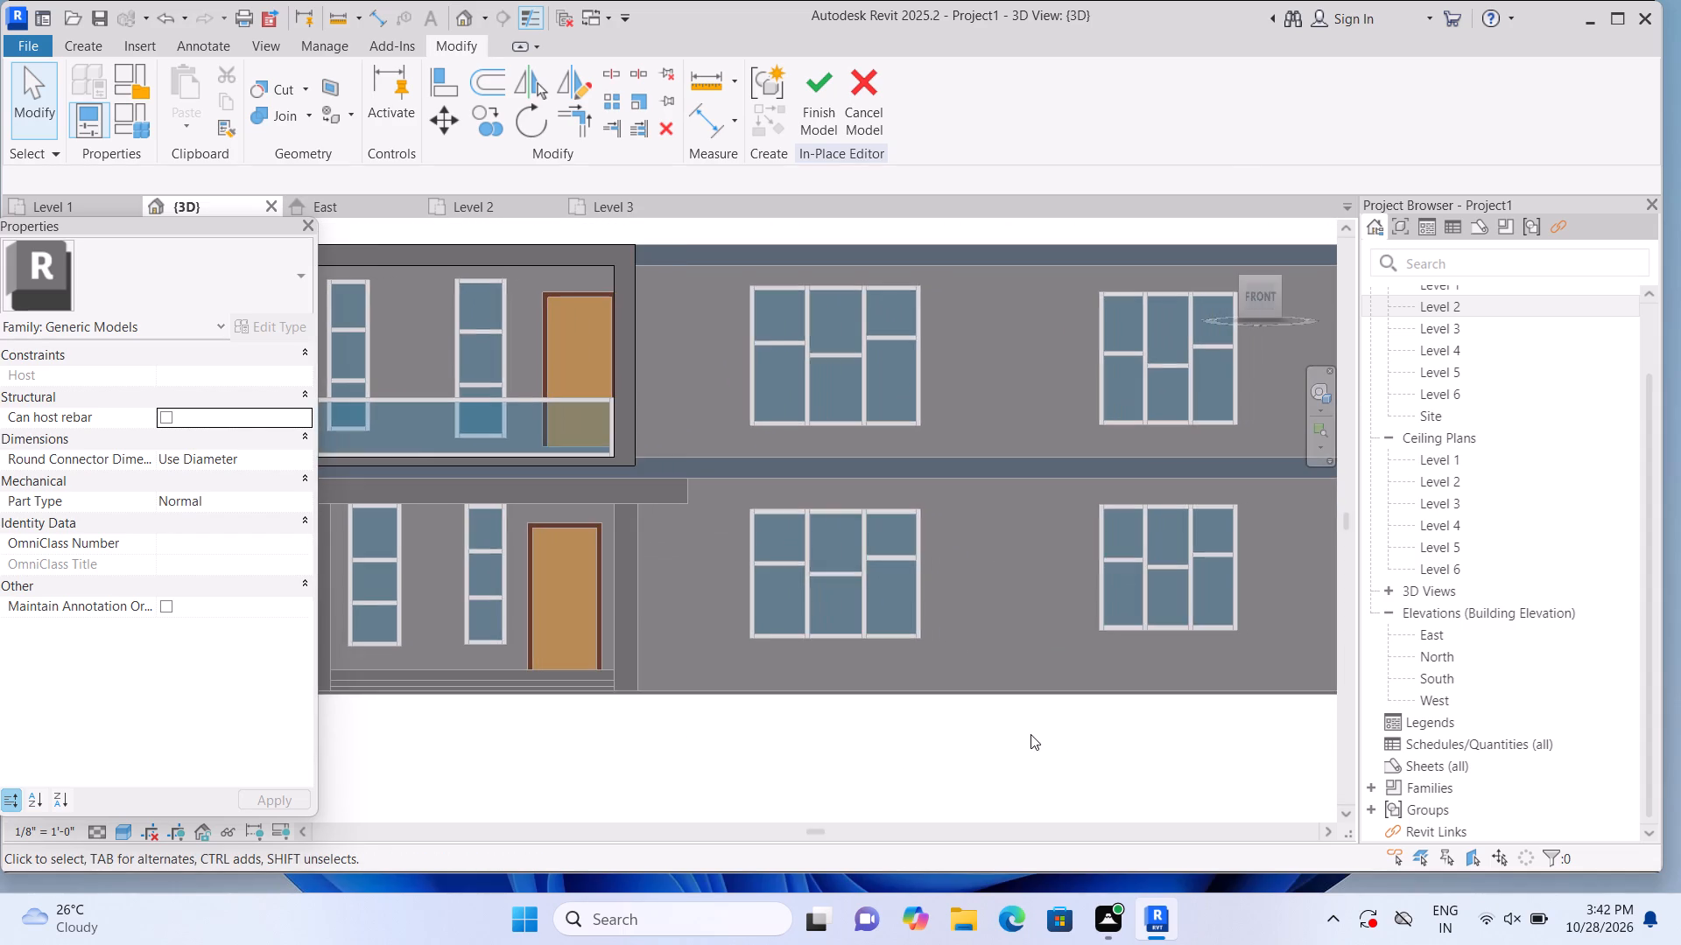
{"action": "scroll", "coordinate": [1023, 739], "scroll_direction": "down", "scroll_amount": 1}
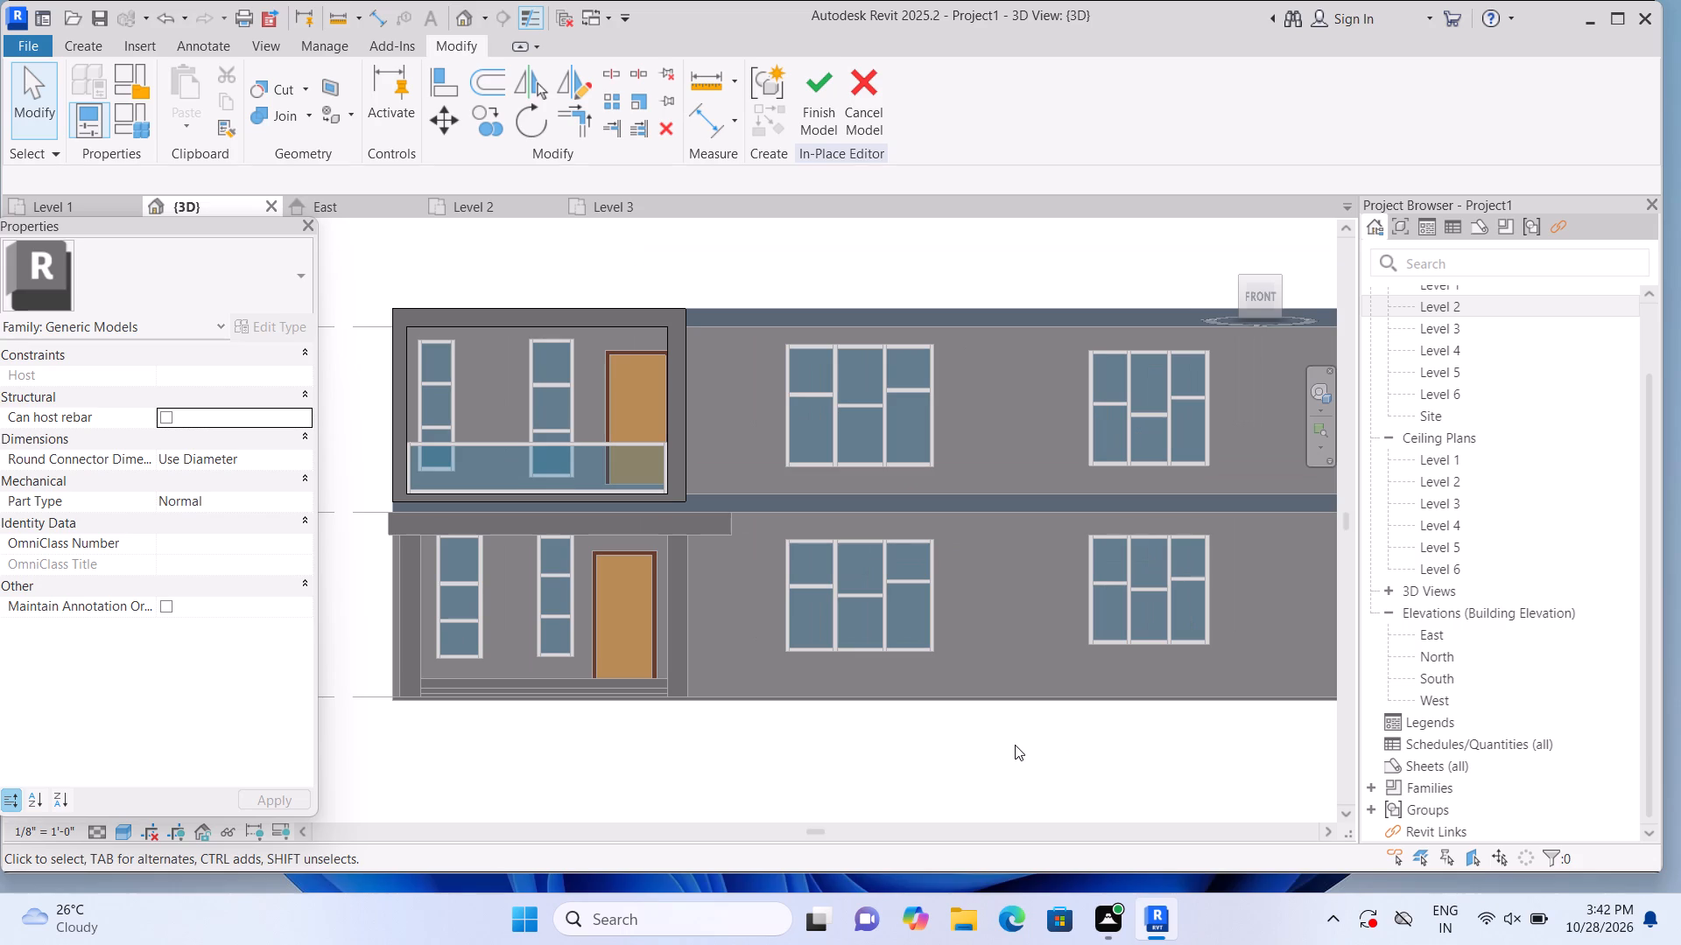
{"action": "middle_click_drag", "start_coordinate": [1015, 744], "coordinate": [975, 731]}
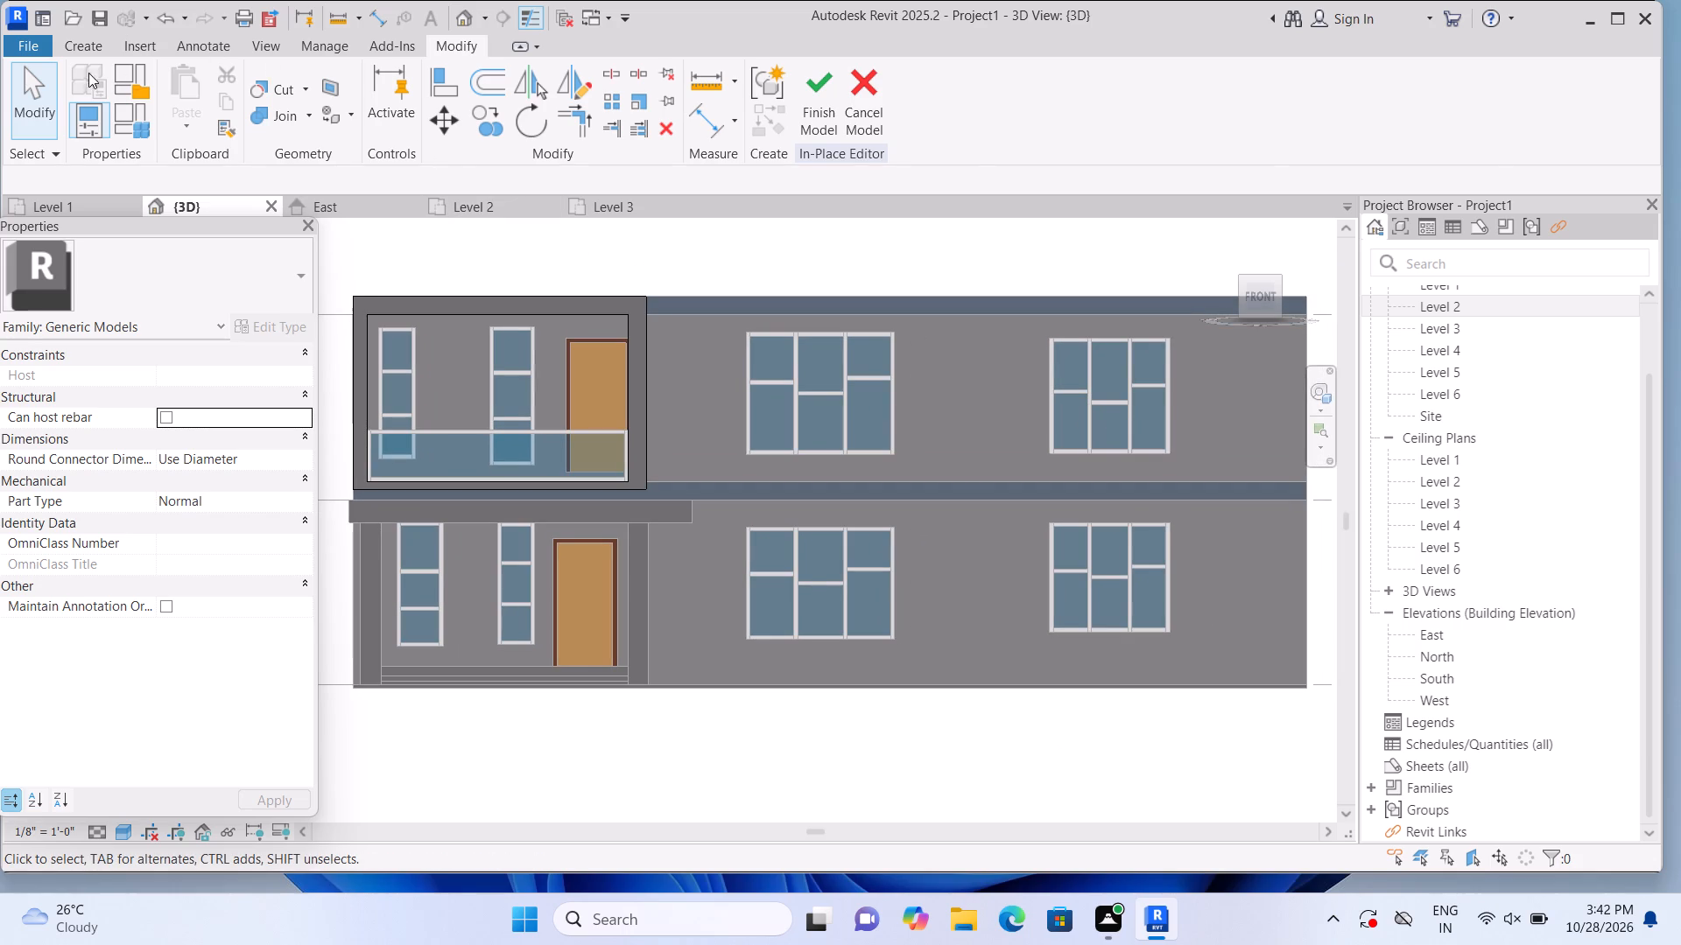
{"action": "left_click", "coordinate": [98, 50]}
{"action": "left_click", "coordinate": [208, 94]}
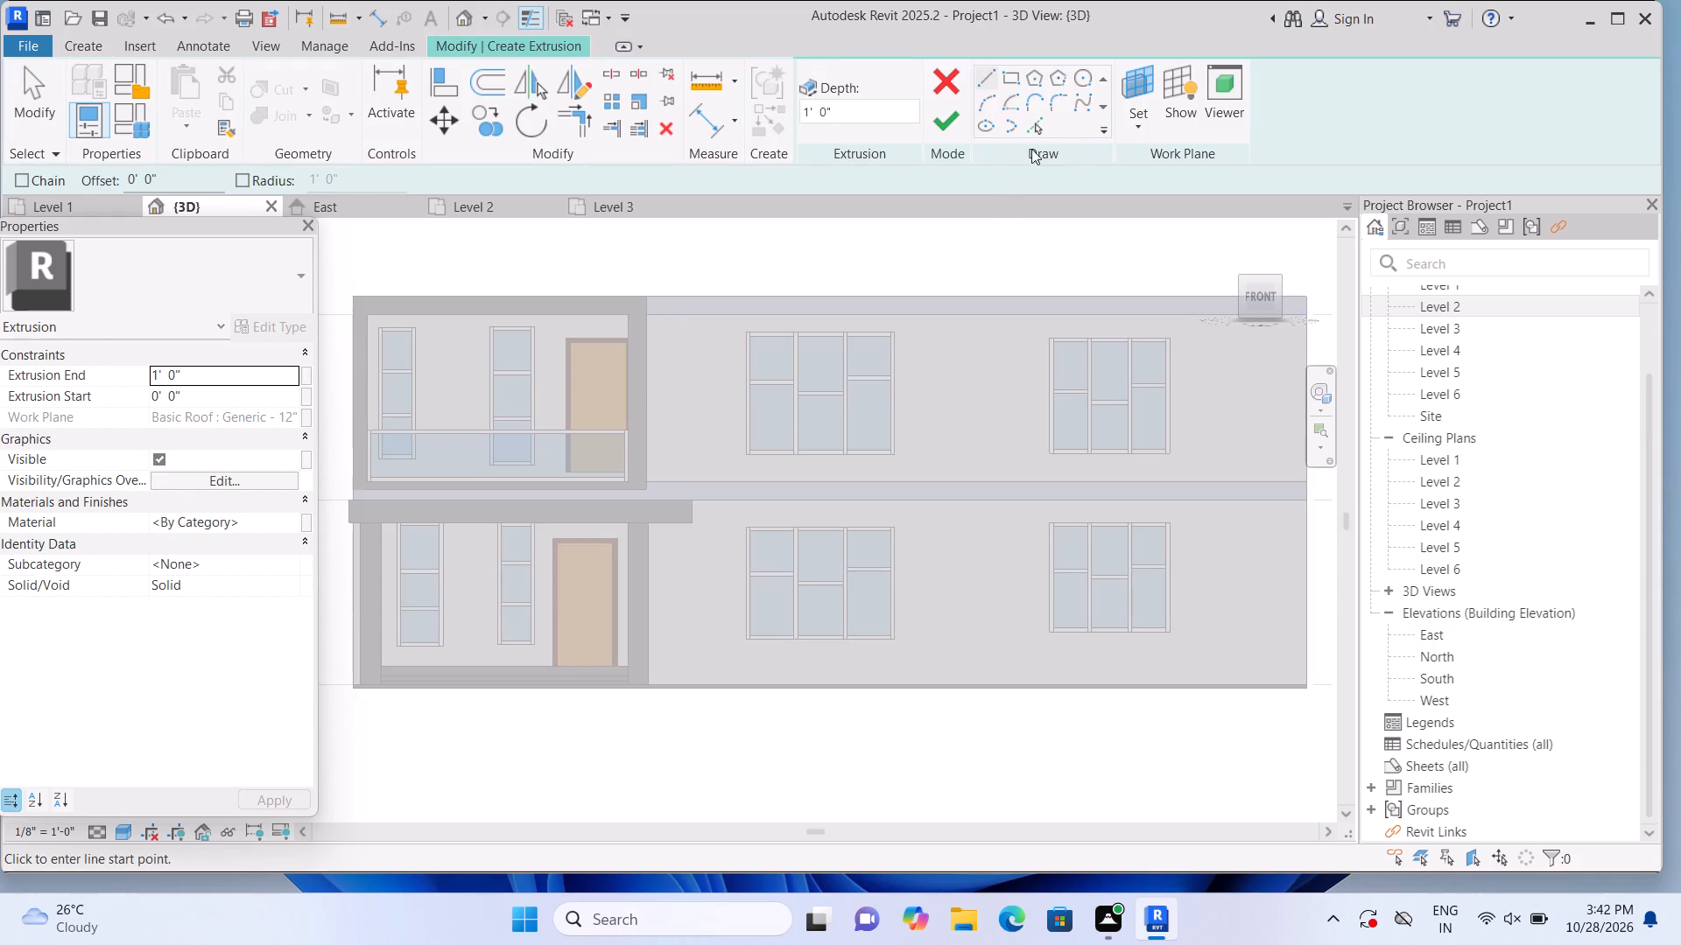
{"action": "left_click", "coordinate": [1146, 132]}
{"action": "left_click", "coordinate": [1146, 213]}
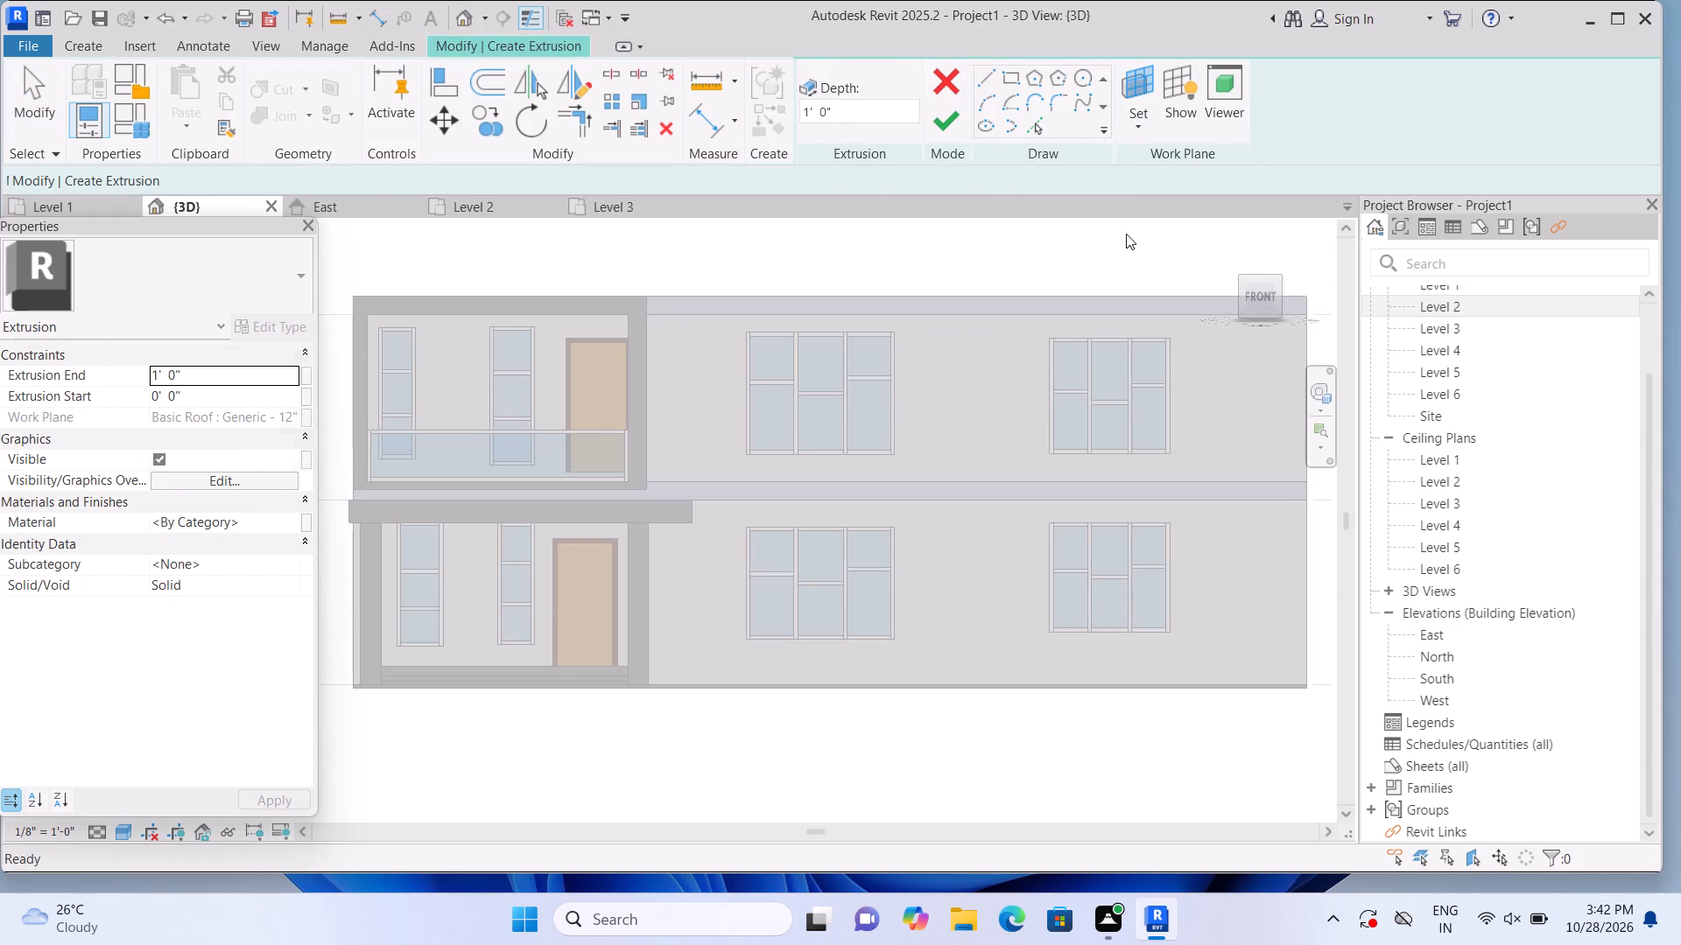
{"action": "left_click", "coordinate": [931, 377]}
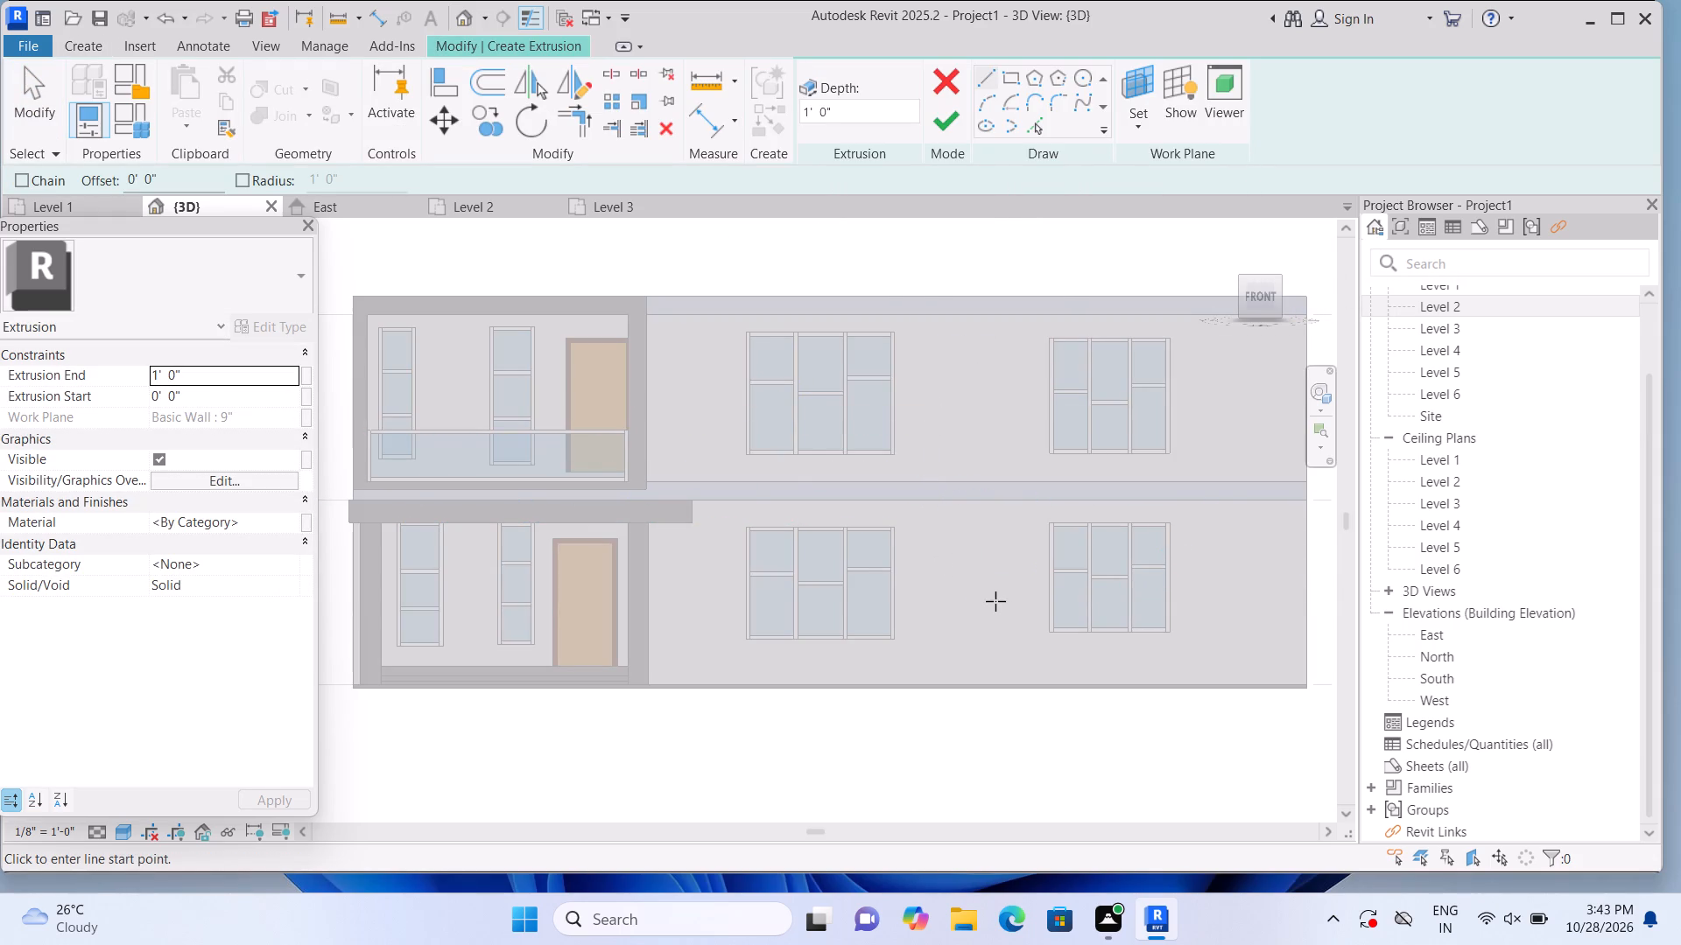
Extrude a narrow rectangle 1' 0" deep along the balcony-side edge of the middle windows, from the upper window's top corner to Level 1, about 19' 1" tall.
{"action": "left_click", "coordinate": [1006, 80]}
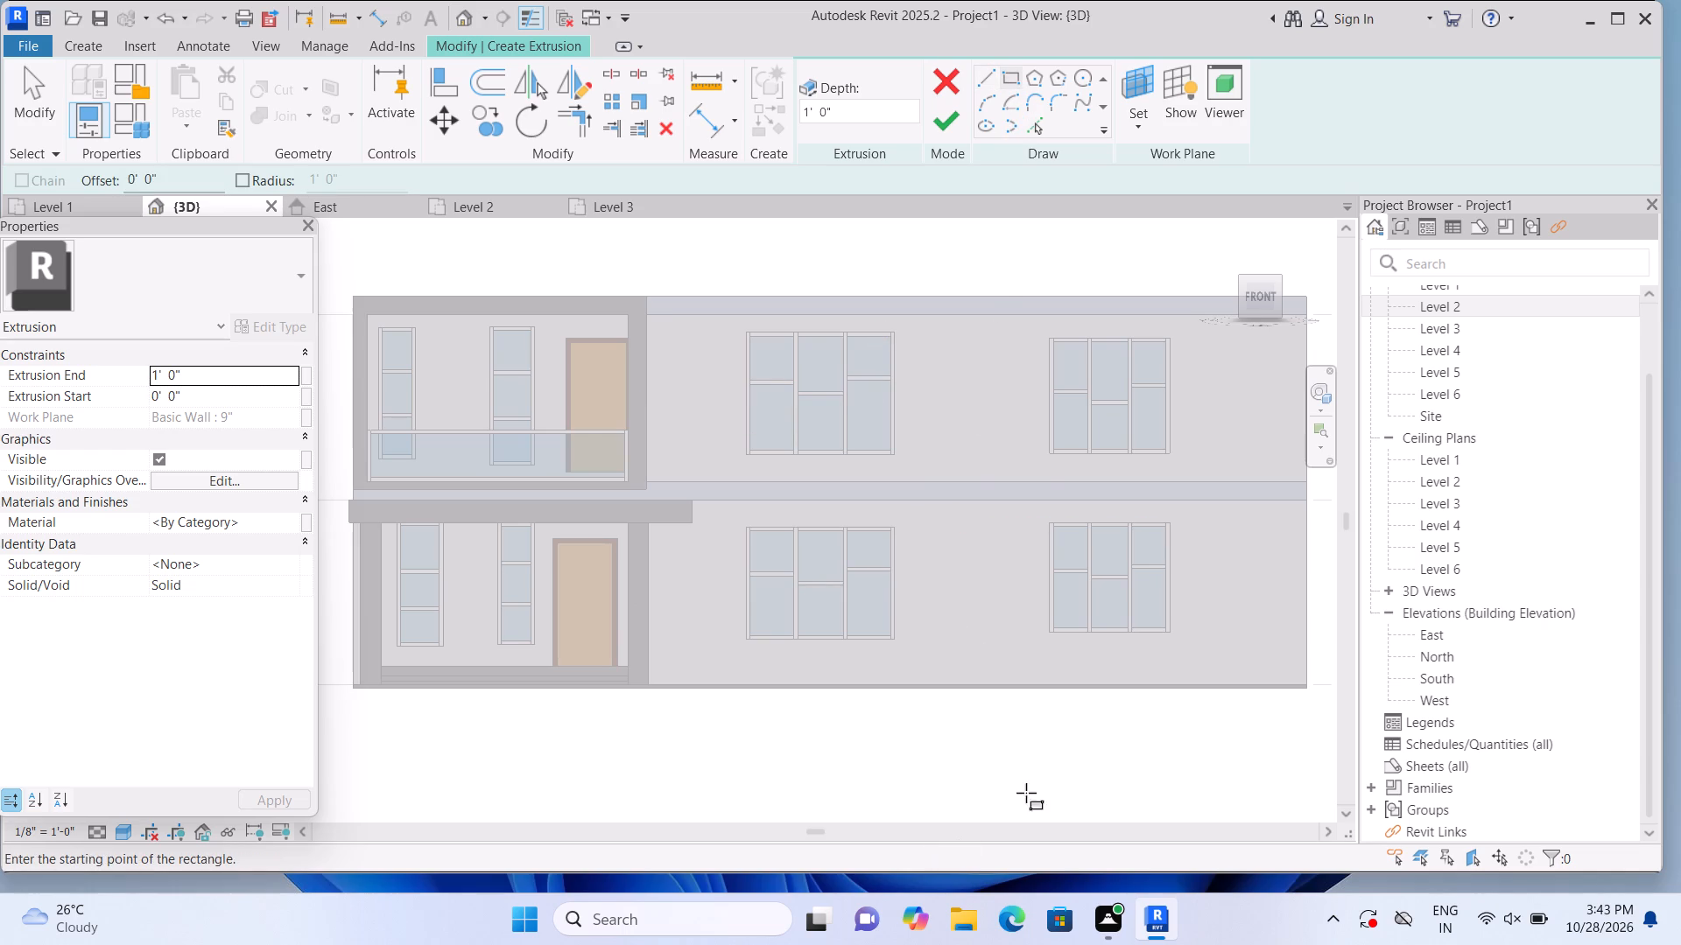
{"action": "middle_click_drag", "start_coordinate": [1041, 757], "coordinate": [1034, 769], "text": "shift"}
{"action": "scroll", "coordinate": [757, 598], "scroll_direction": "up", "scroll_amount": 1}
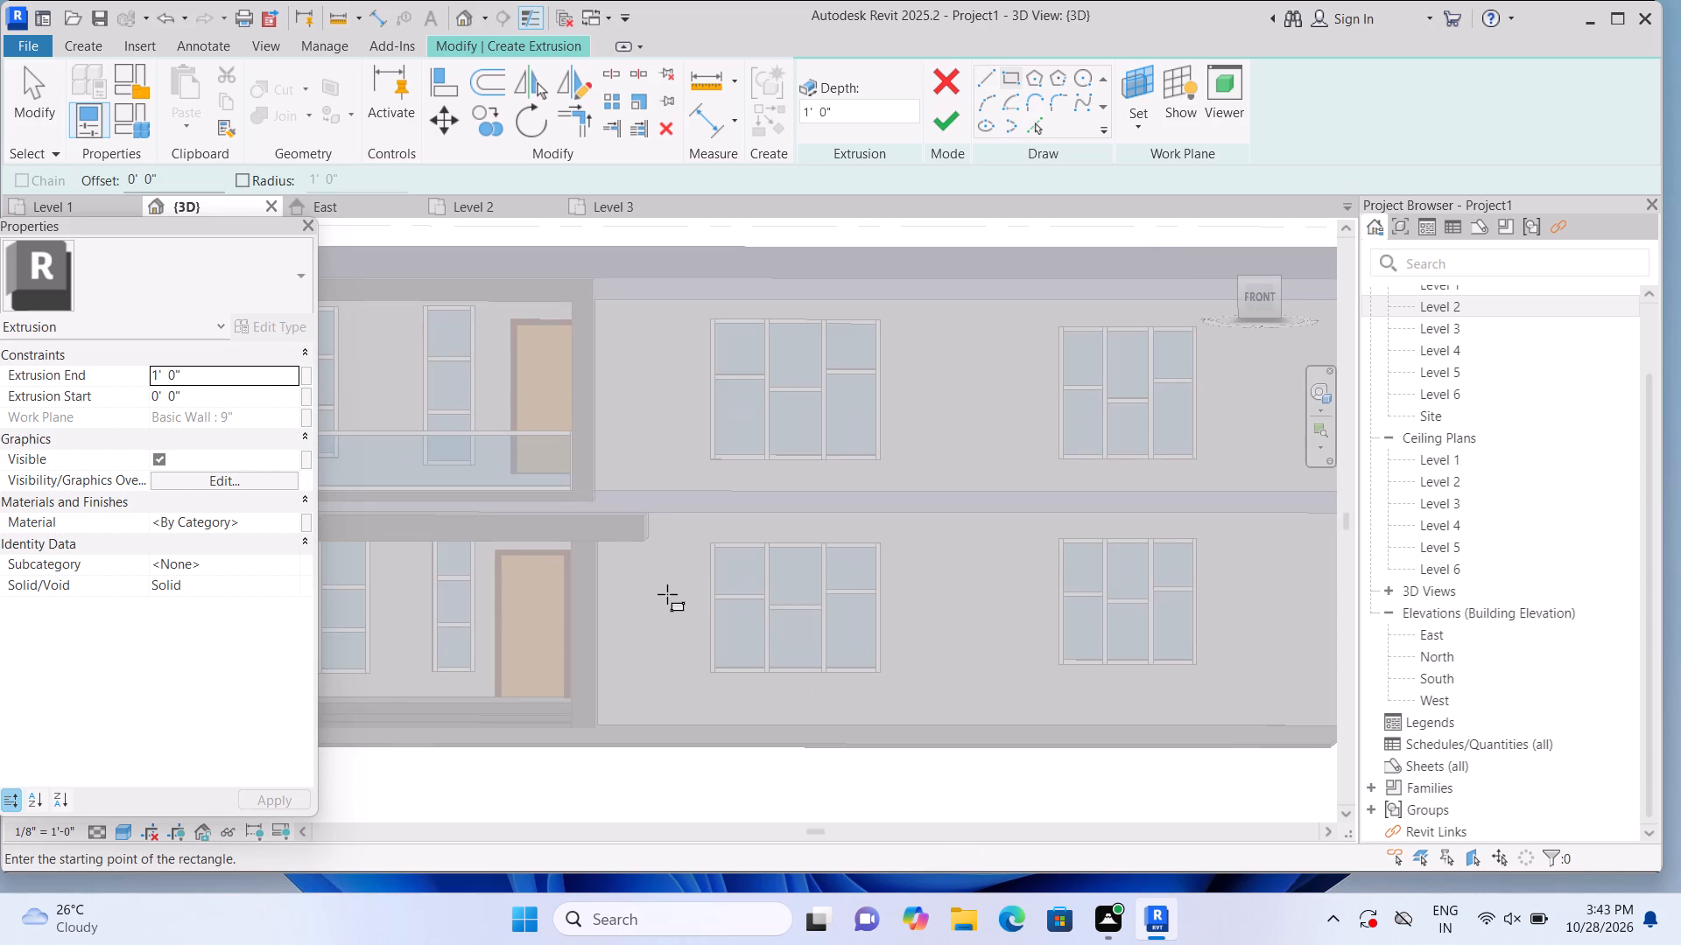
{"action": "scroll", "coordinate": [667, 594], "scroll_direction": "up", "scroll_amount": 1}
{"action": "middle_click_drag", "start_coordinate": [689, 615], "coordinate": [723, 640]}
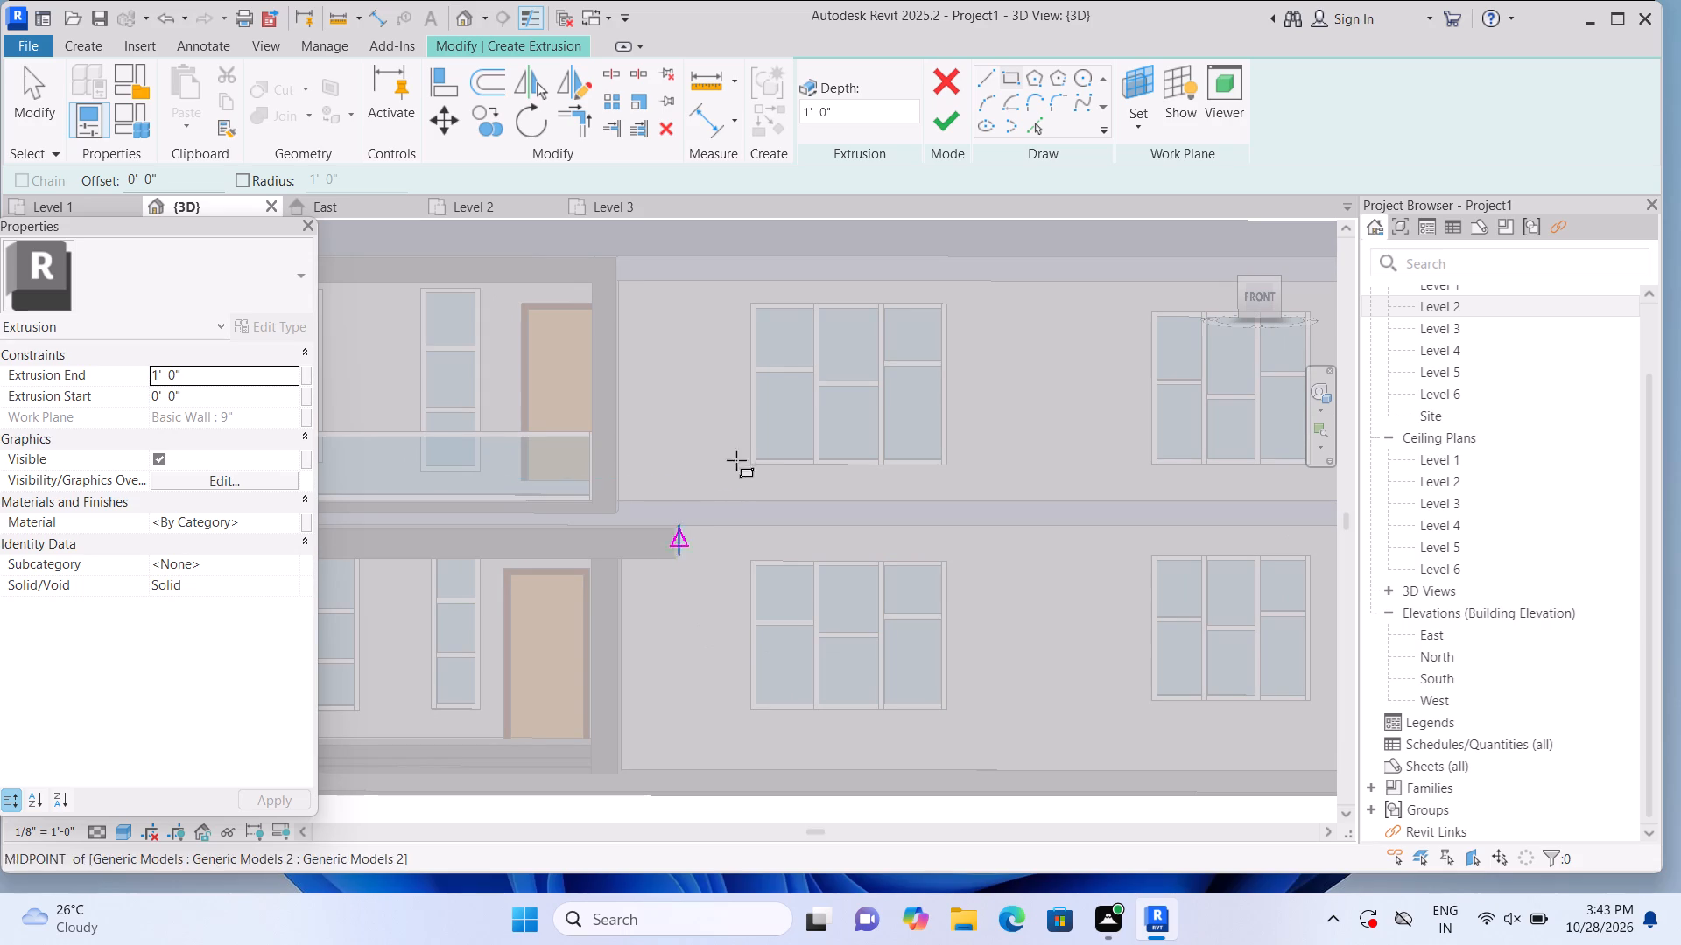
{"action": "scroll", "coordinate": [747, 299], "scroll_direction": "up", "scroll_amount": 2}
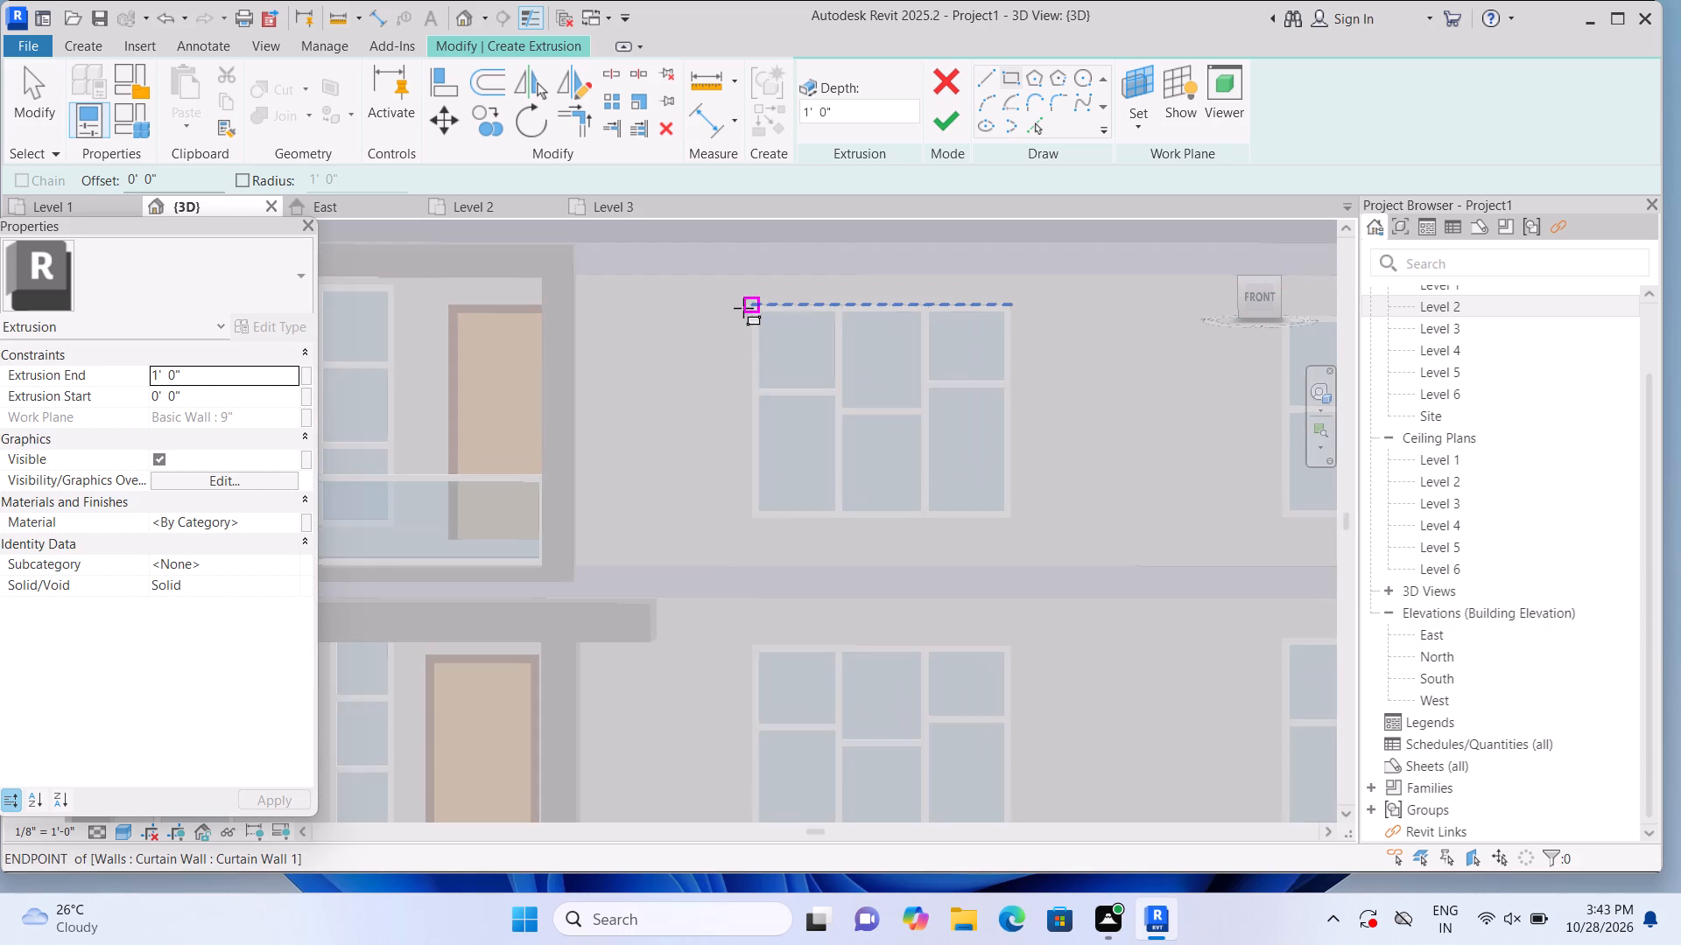
{"action": "scroll", "coordinate": [743, 308], "scroll_direction": "up", "scroll_amount": 1}
{"action": "left_click", "coordinate": [745, 307]}
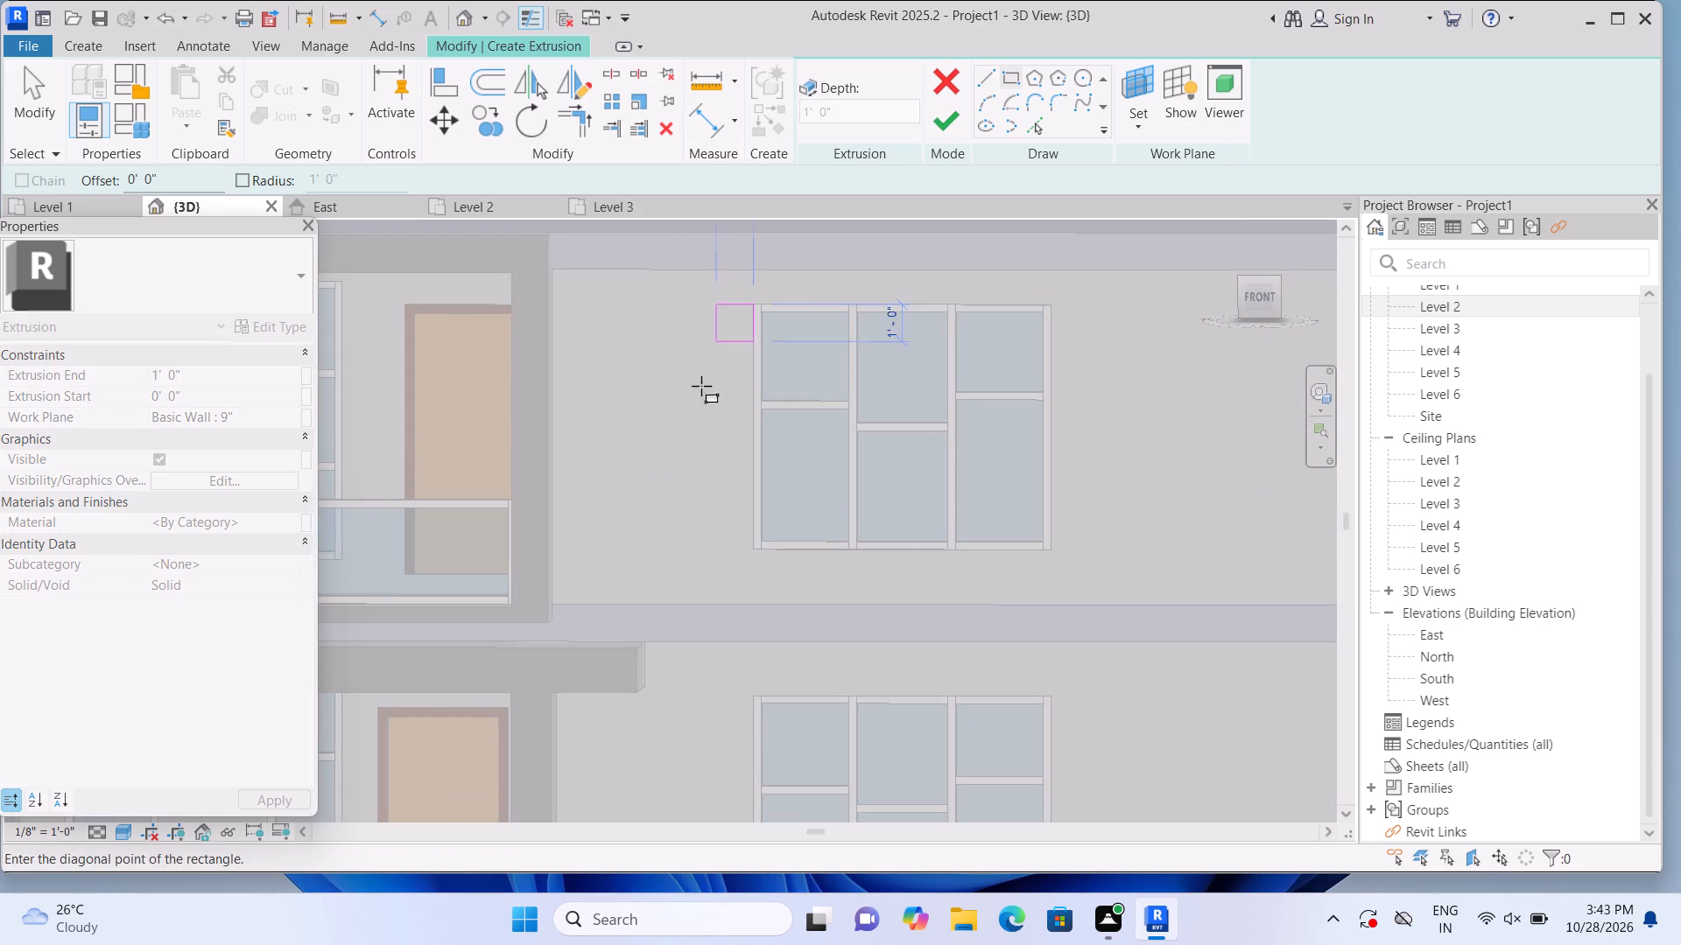
{"action": "middle_click_drag", "start_coordinate": [638, 808], "coordinate": [655, 716]}
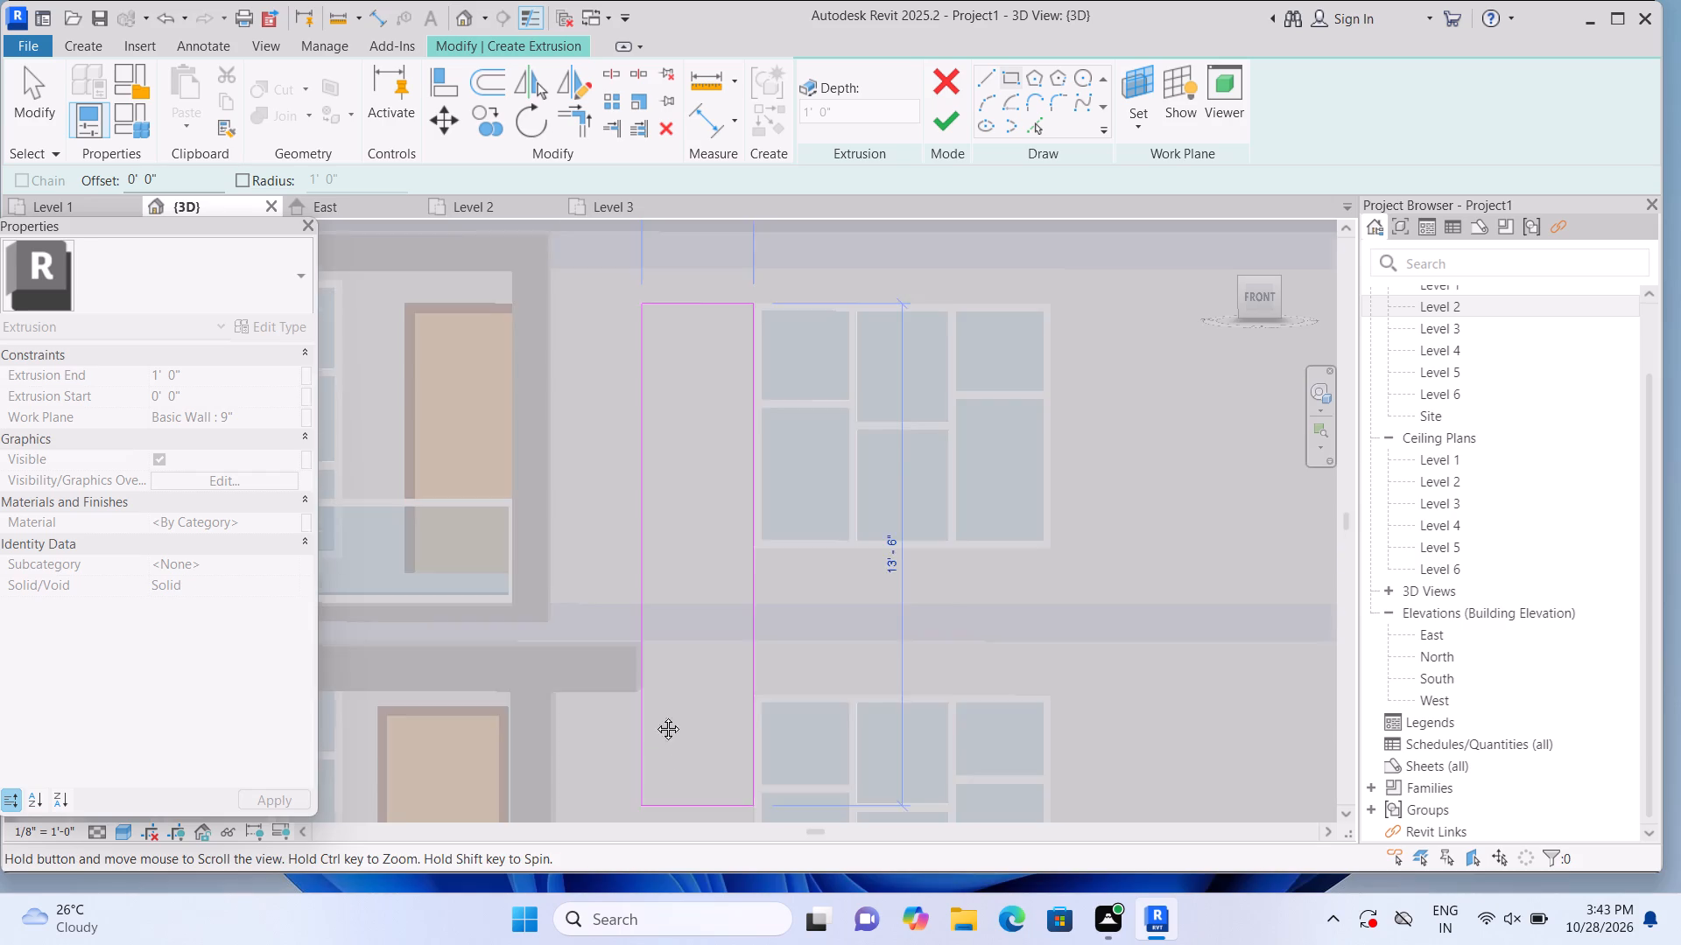
{"action": "middle_click_drag", "start_coordinate": [655, 716], "coordinate": [675, 593]}
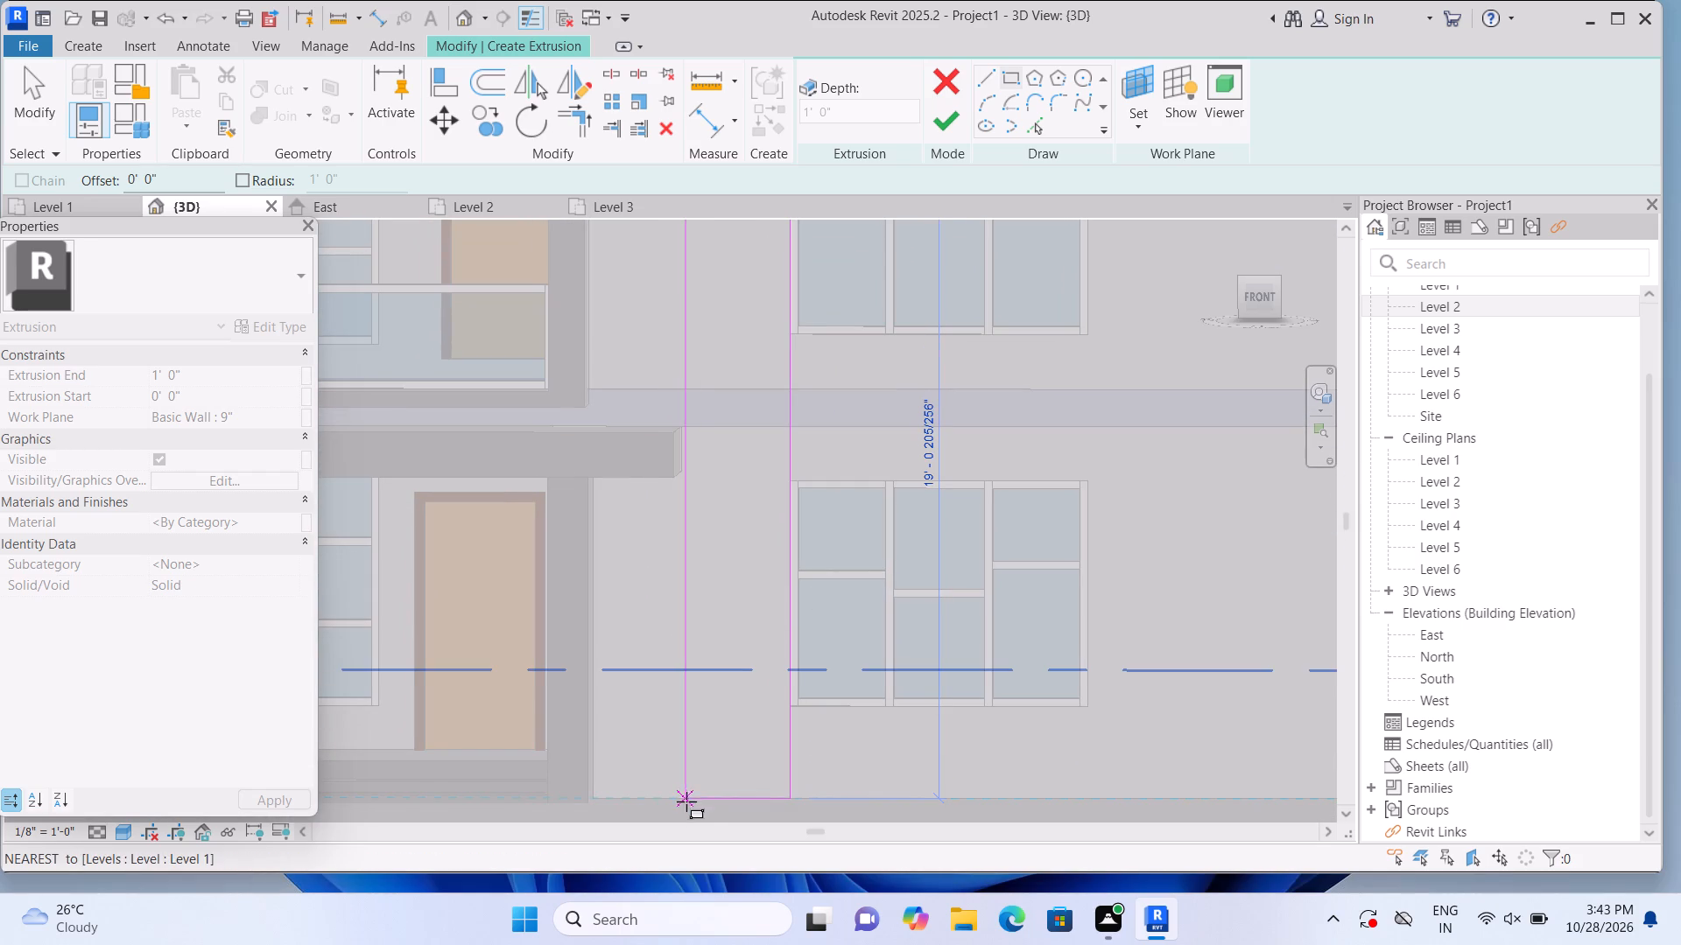
{"action": "left_click", "coordinate": [766, 806]}
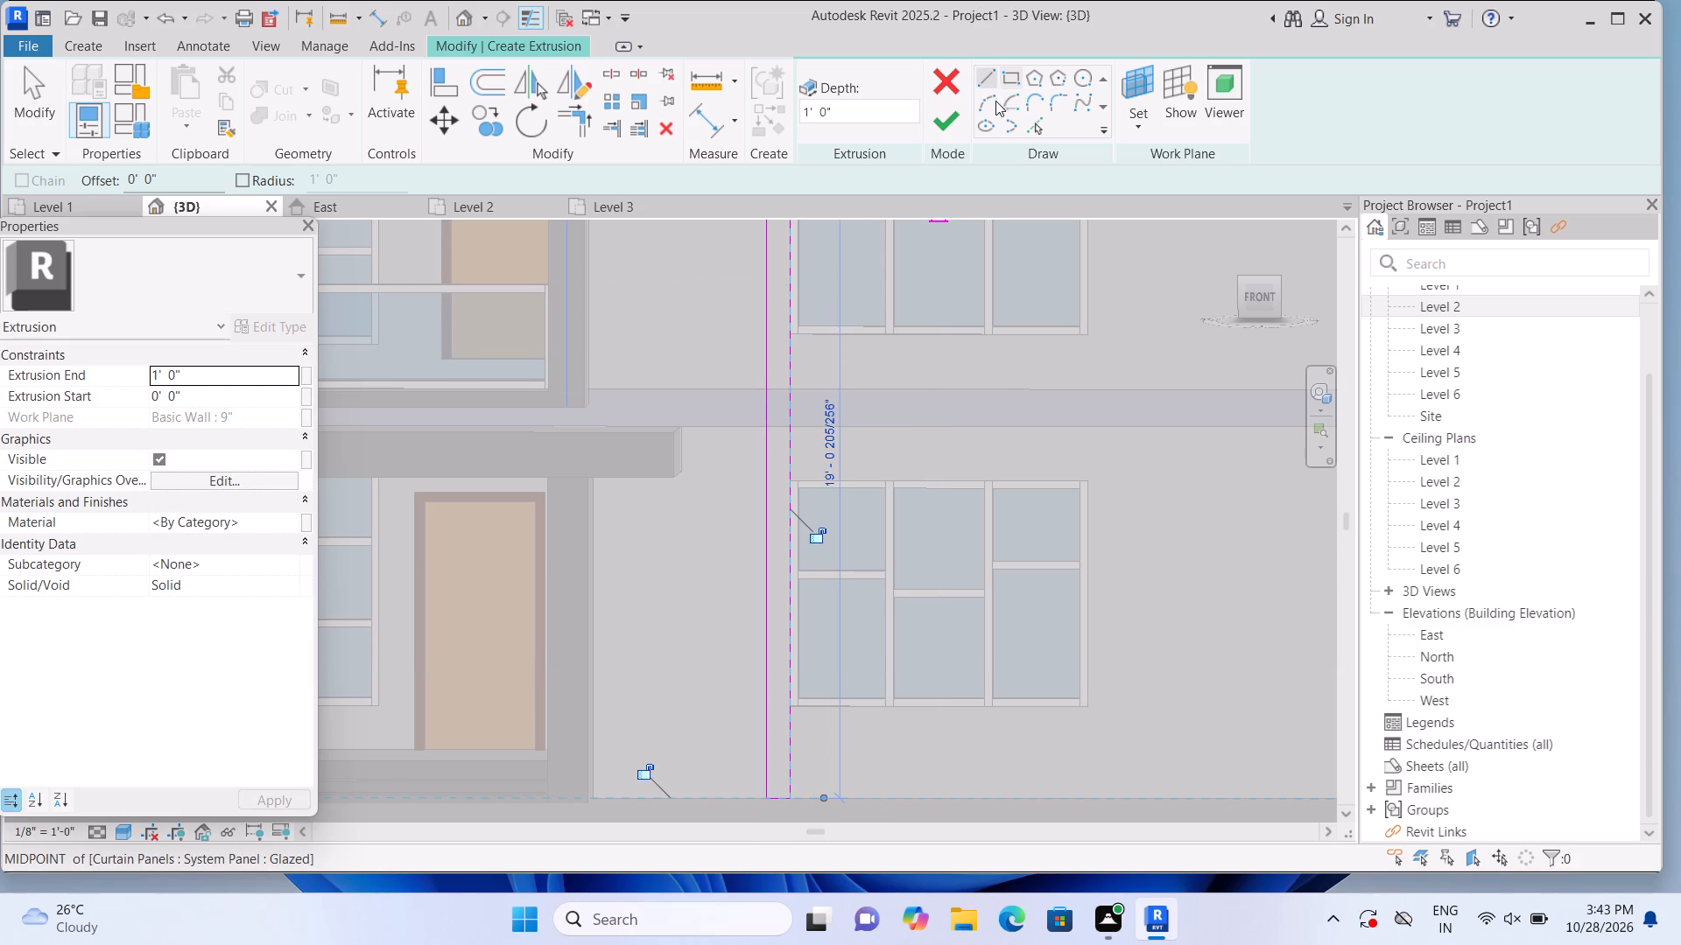
{"action": "left_click", "coordinate": [951, 122]}
{"action": "scroll", "coordinate": [954, 269], "scroll_direction": "down", "scroll_amount": 2}
{"action": "middle_click_drag", "start_coordinate": [1080, 367], "coordinate": [1048, 414]}
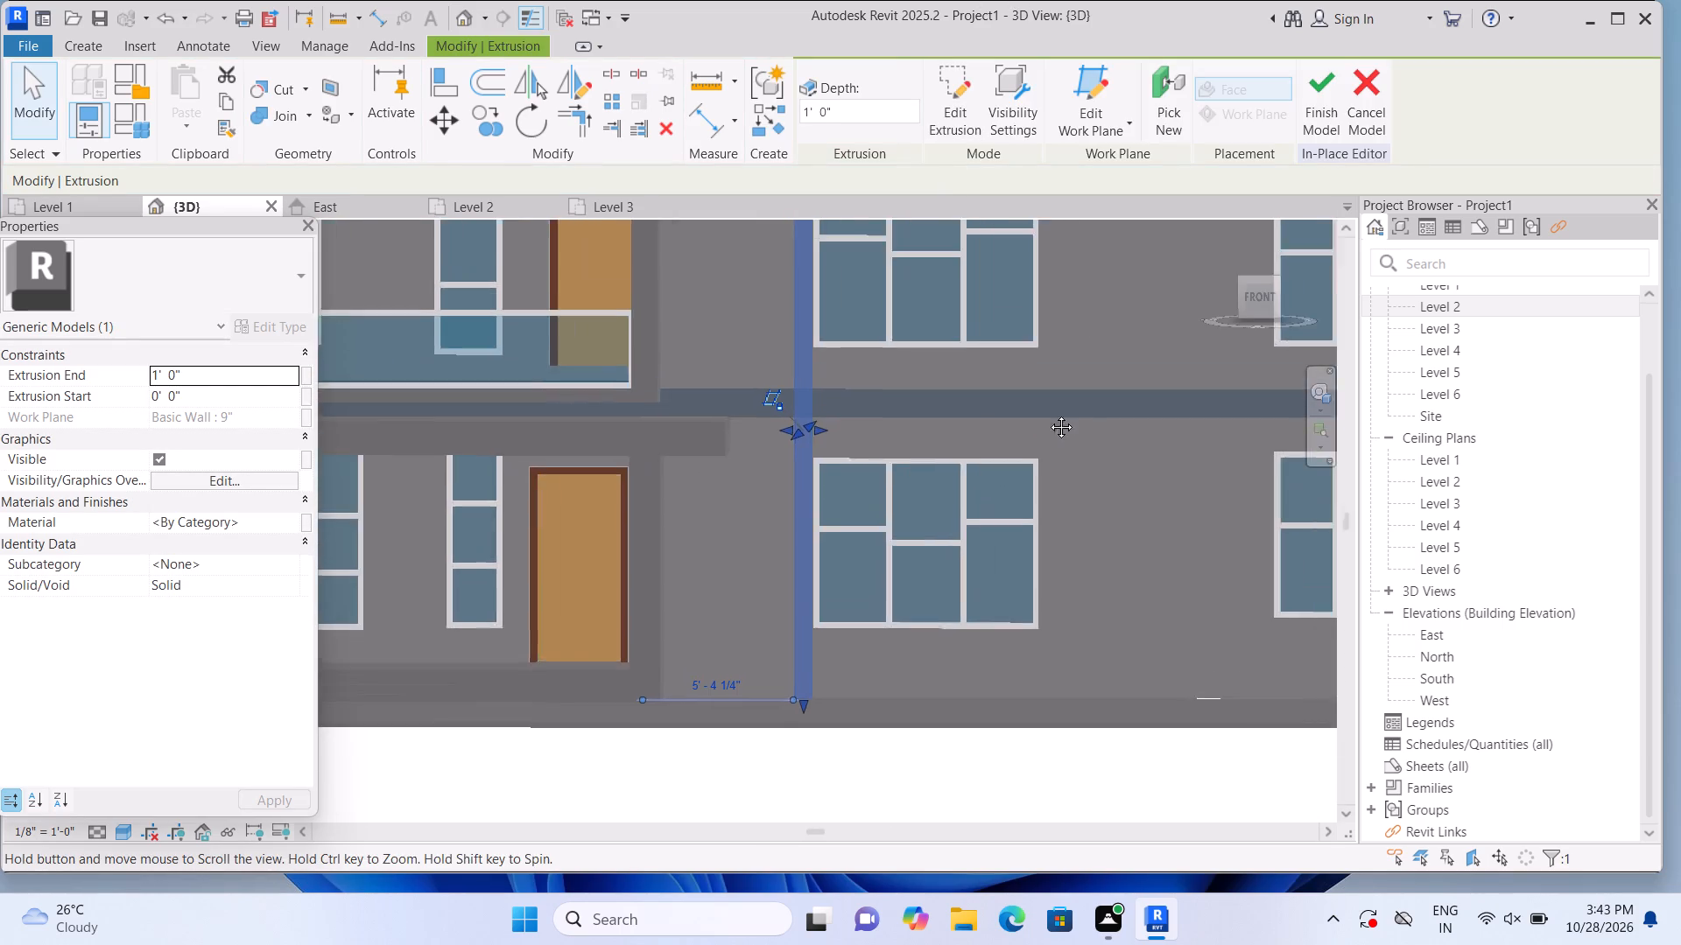
{"action": "middle_click_drag", "start_coordinate": [1048, 414], "coordinate": [939, 505]}
{"action": "scroll", "coordinate": [808, 773], "scroll_direction": "down", "scroll_amount": 1}
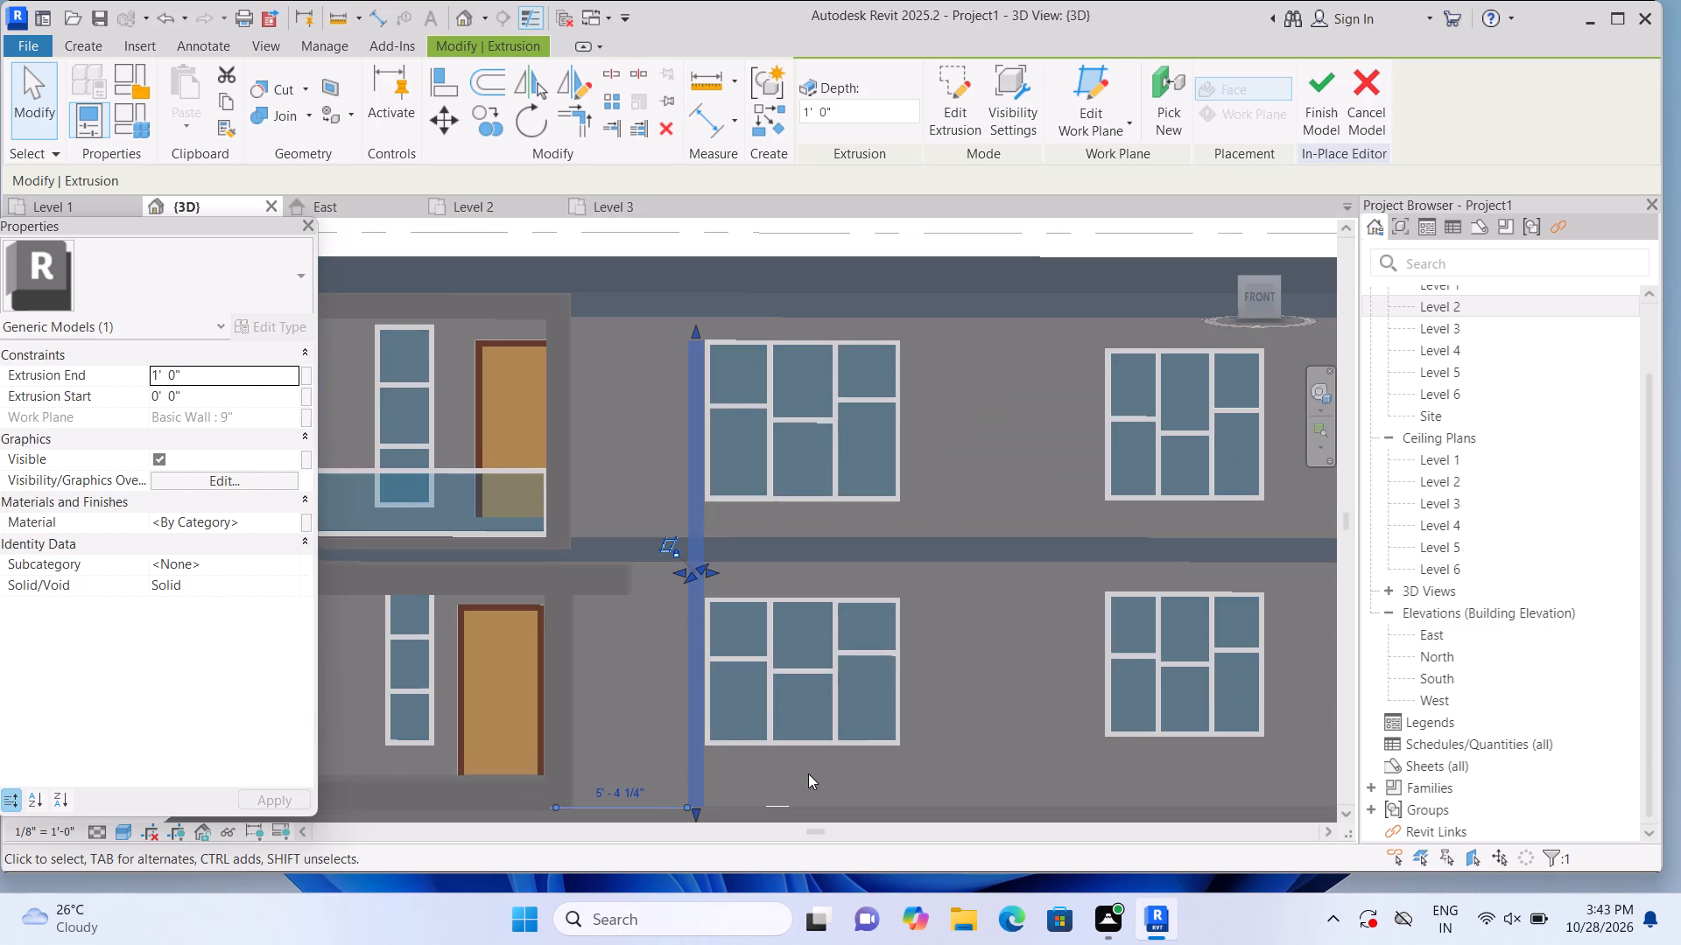
{"action": "scroll", "coordinate": [981, 447], "scroll_direction": "down", "scroll_amount": 2}
{"action": "left_click", "coordinate": [997, 248]}
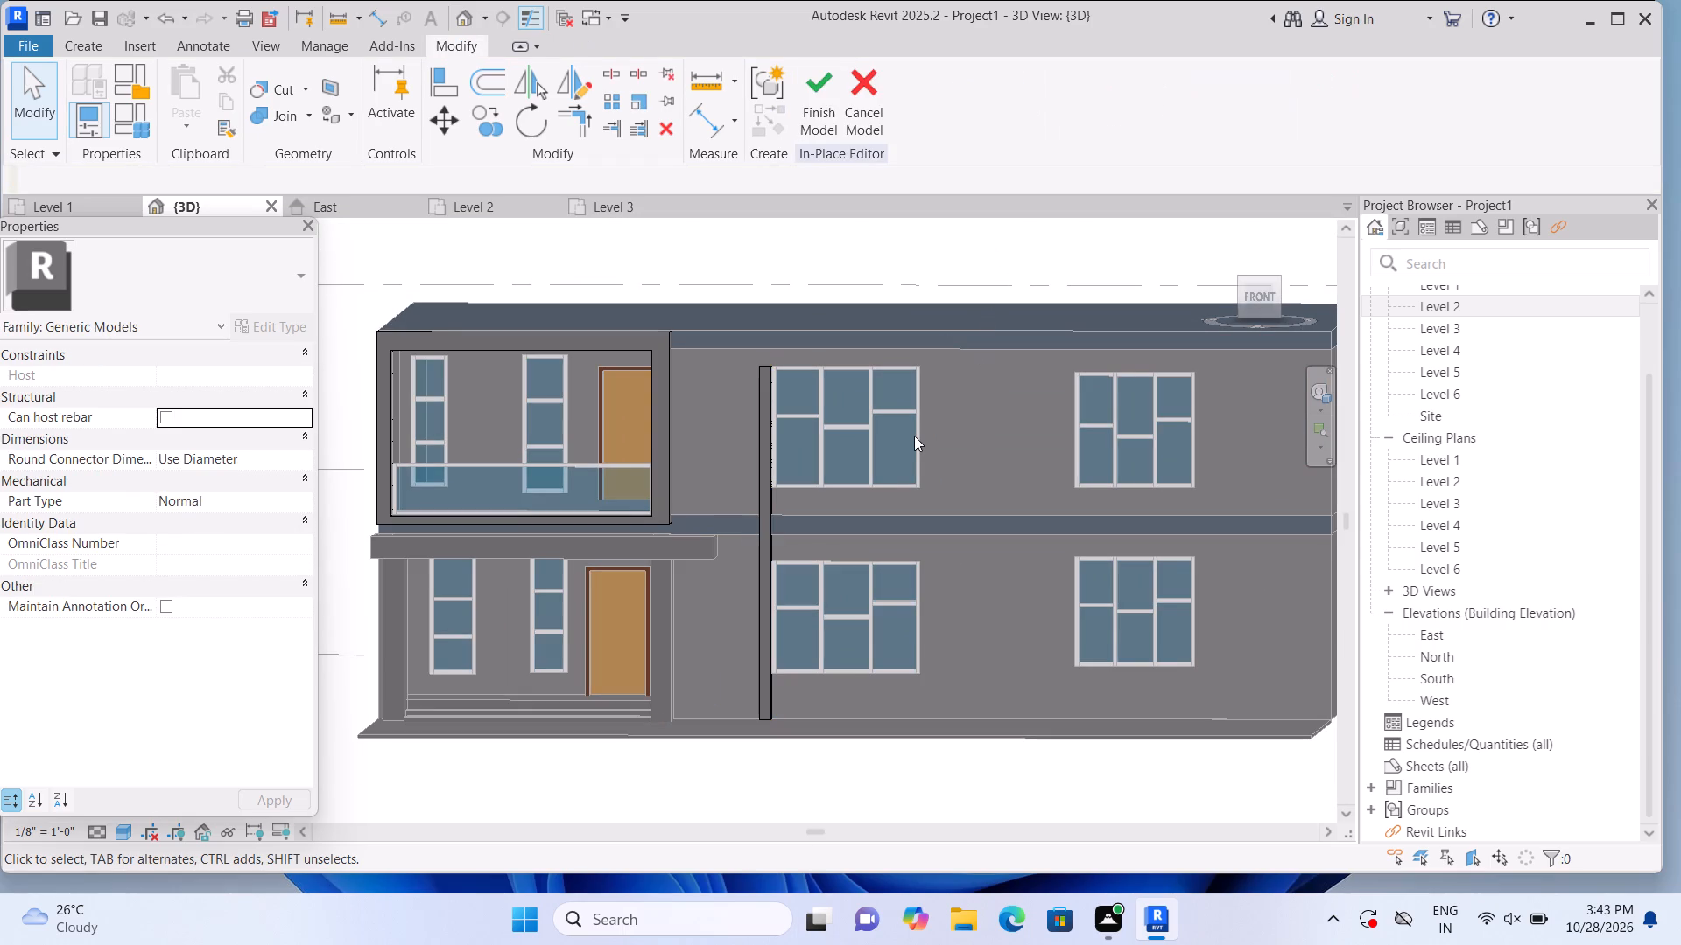
Start another extrusion in the in-place model for the middle windows' frame.
{"action": "scroll", "coordinate": [914, 436], "scroll_direction": "up", "scroll_amount": 1}
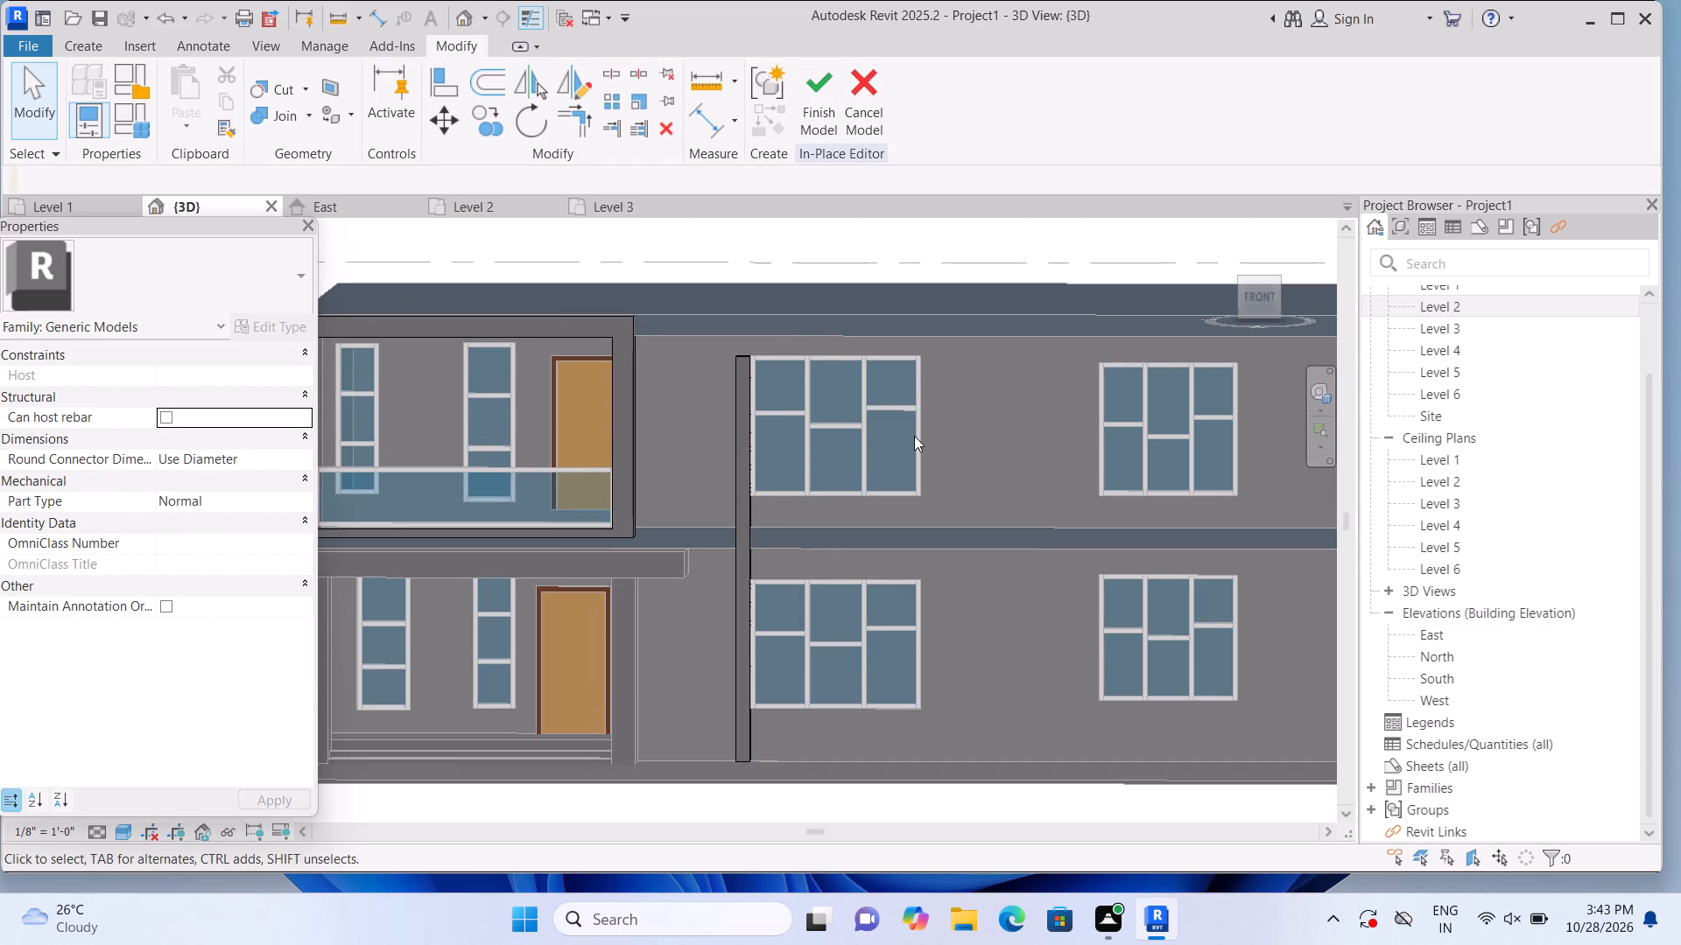
{"action": "scroll", "coordinate": [914, 436], "scroll_direction": "up", "scroll_amount": 1}
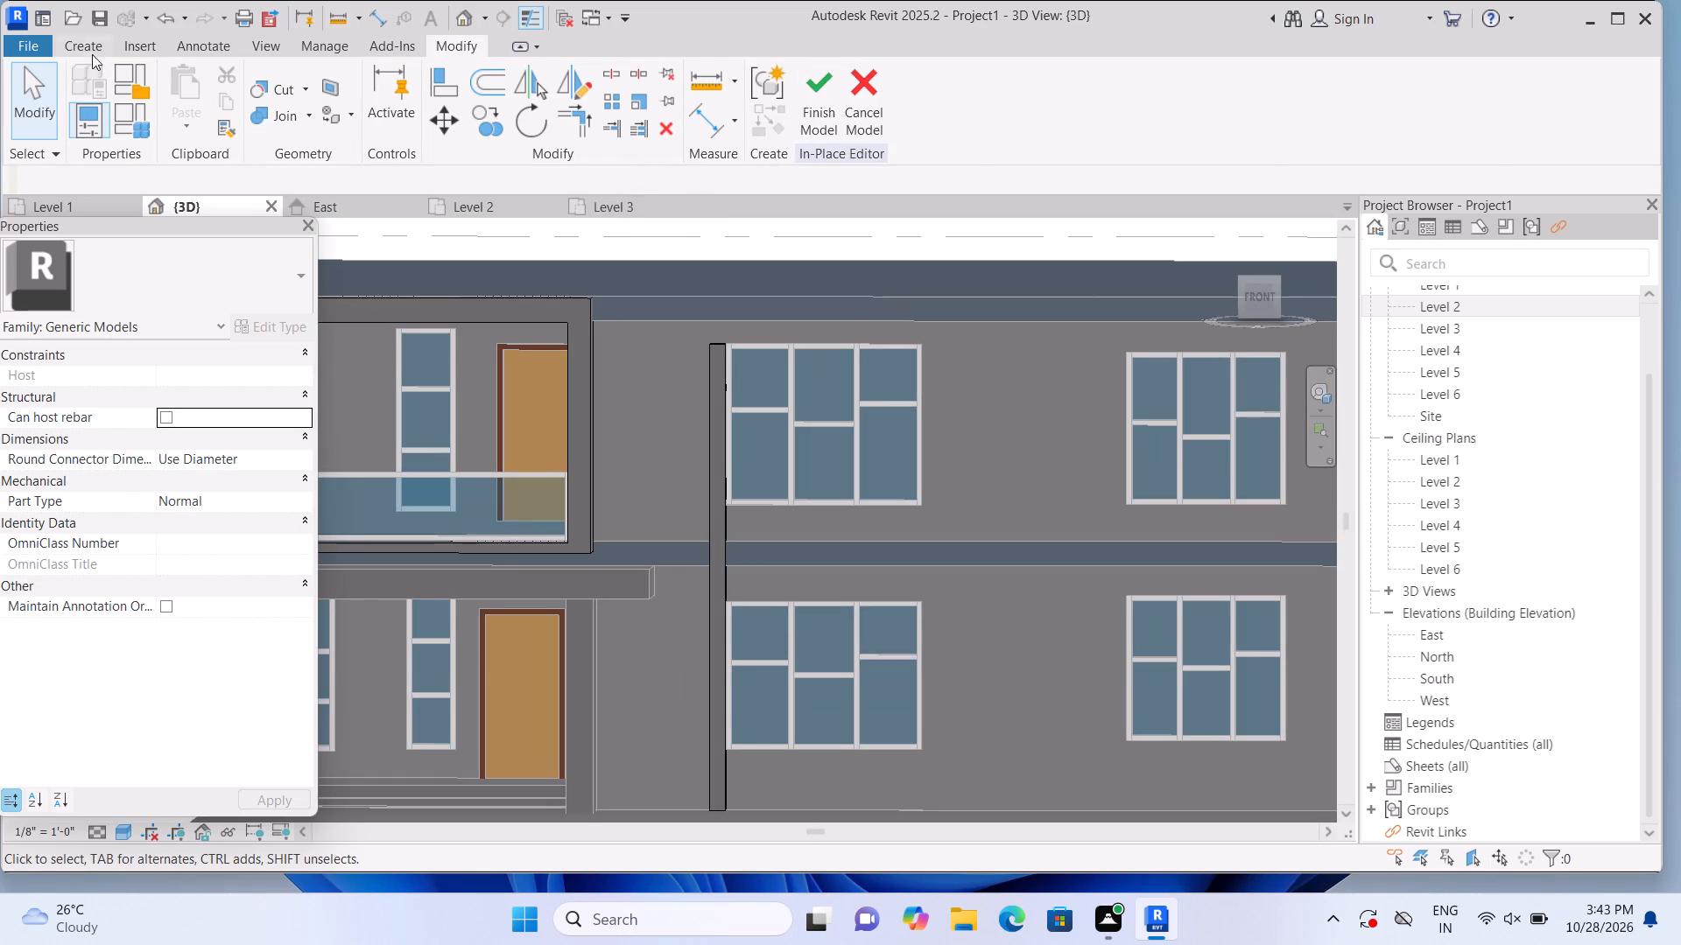
{"action": "left_click", "coordinate": [85, 52]}
{"action": "left_click", "coordinate": [210, 107]}
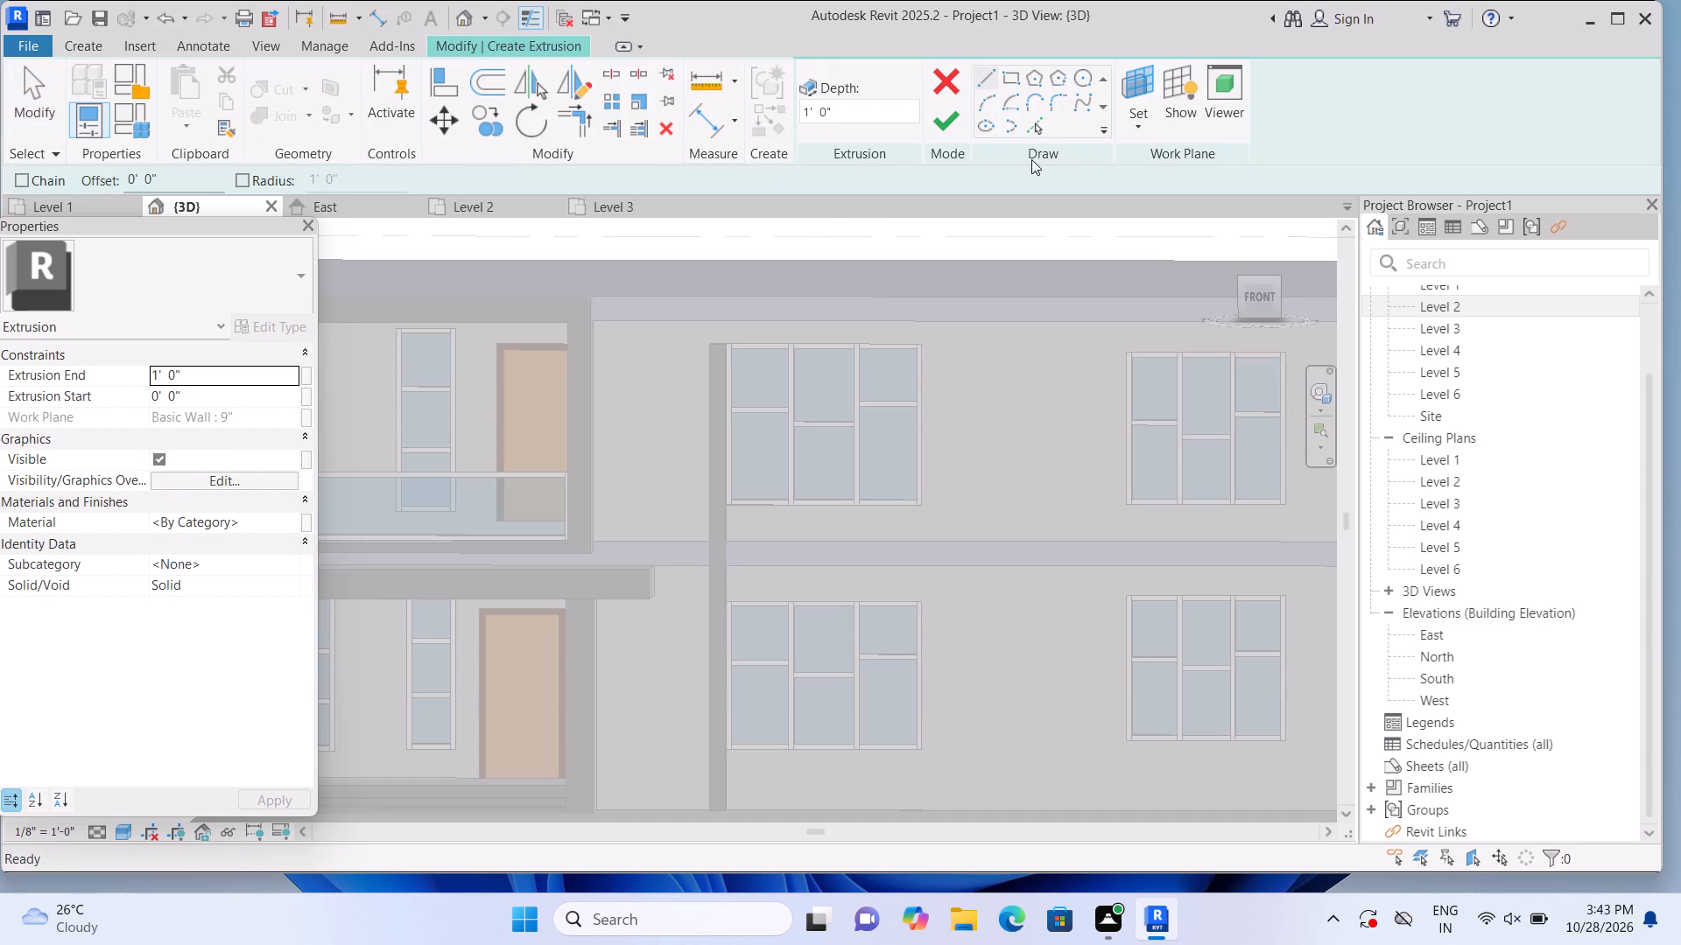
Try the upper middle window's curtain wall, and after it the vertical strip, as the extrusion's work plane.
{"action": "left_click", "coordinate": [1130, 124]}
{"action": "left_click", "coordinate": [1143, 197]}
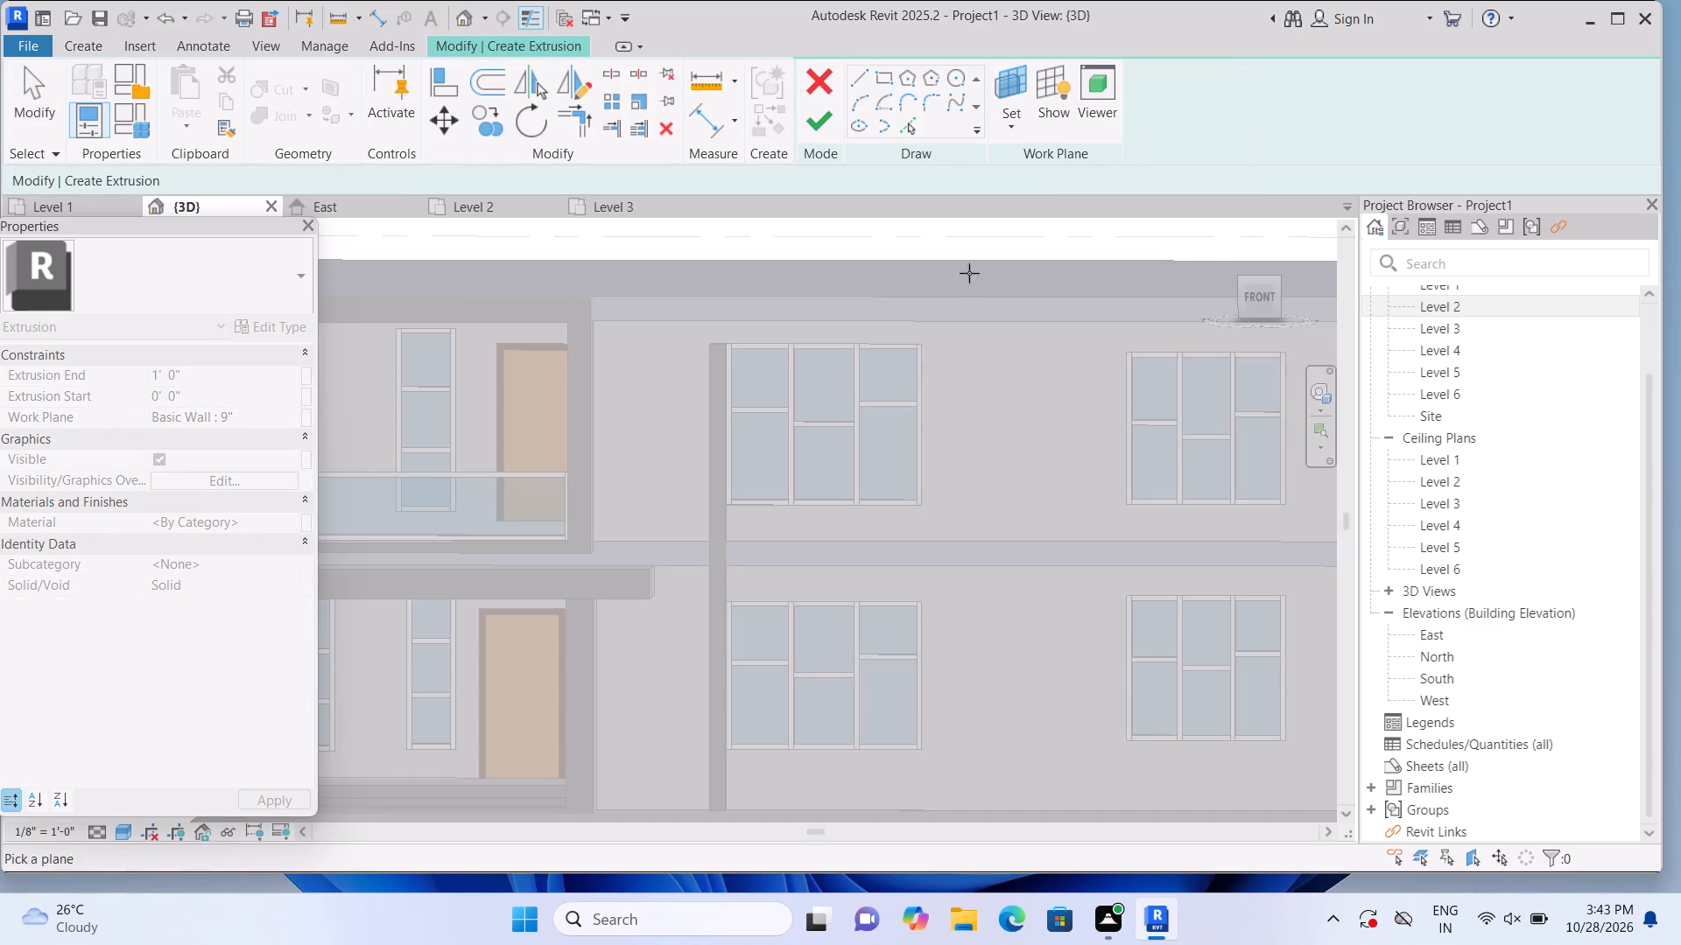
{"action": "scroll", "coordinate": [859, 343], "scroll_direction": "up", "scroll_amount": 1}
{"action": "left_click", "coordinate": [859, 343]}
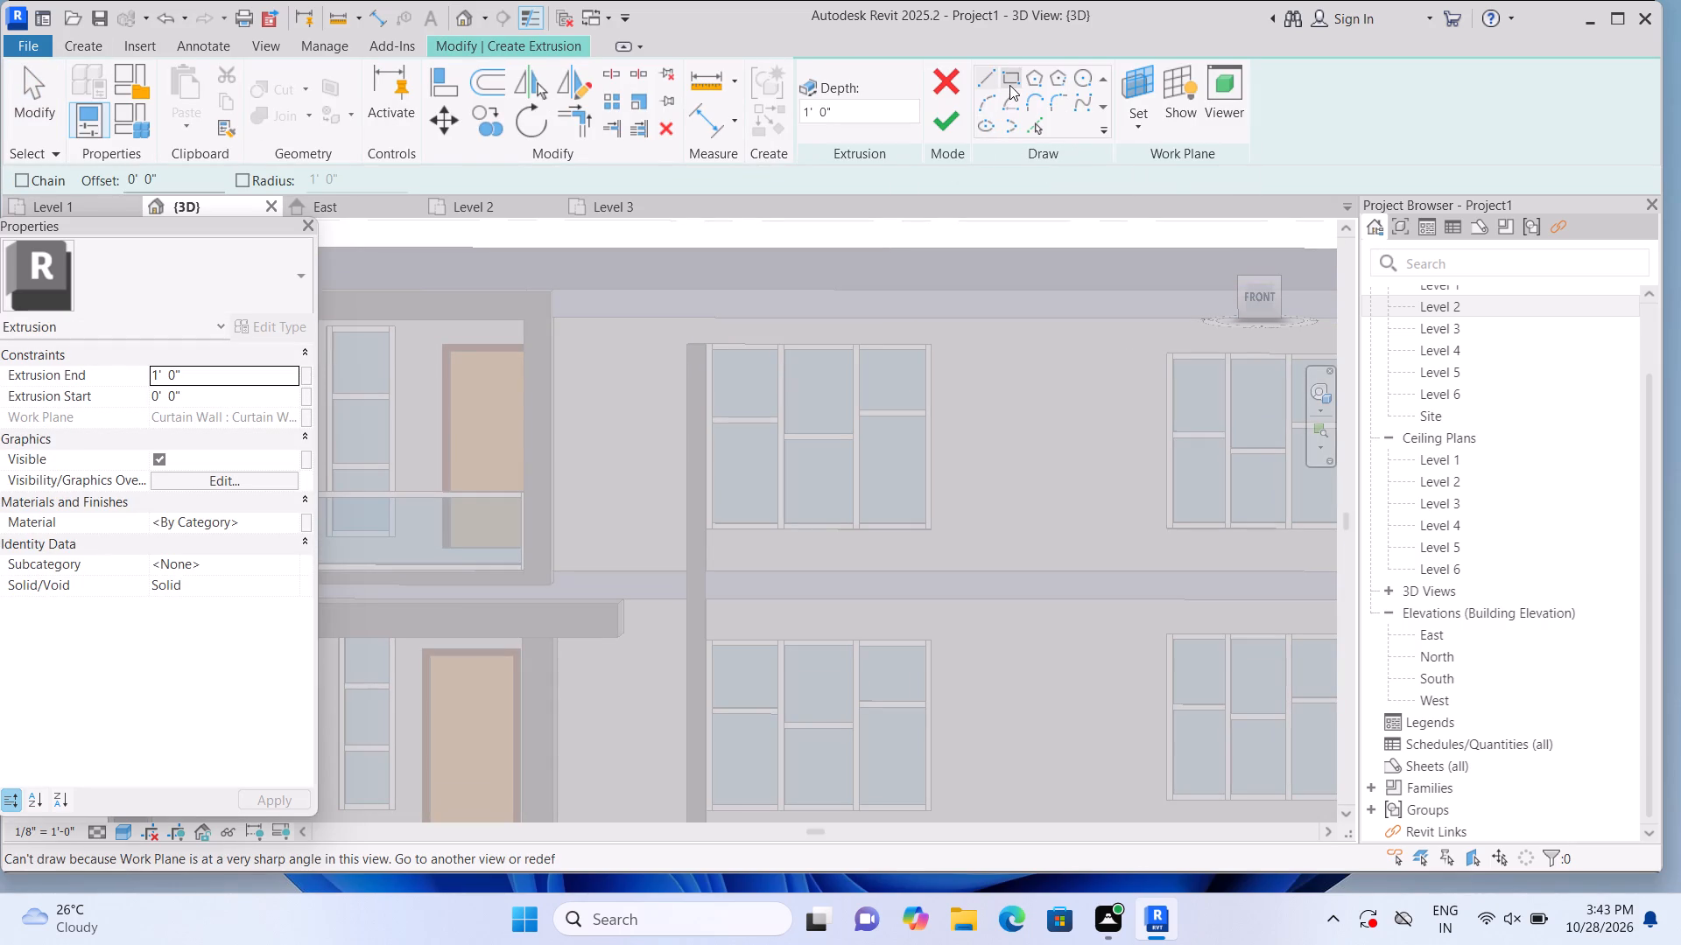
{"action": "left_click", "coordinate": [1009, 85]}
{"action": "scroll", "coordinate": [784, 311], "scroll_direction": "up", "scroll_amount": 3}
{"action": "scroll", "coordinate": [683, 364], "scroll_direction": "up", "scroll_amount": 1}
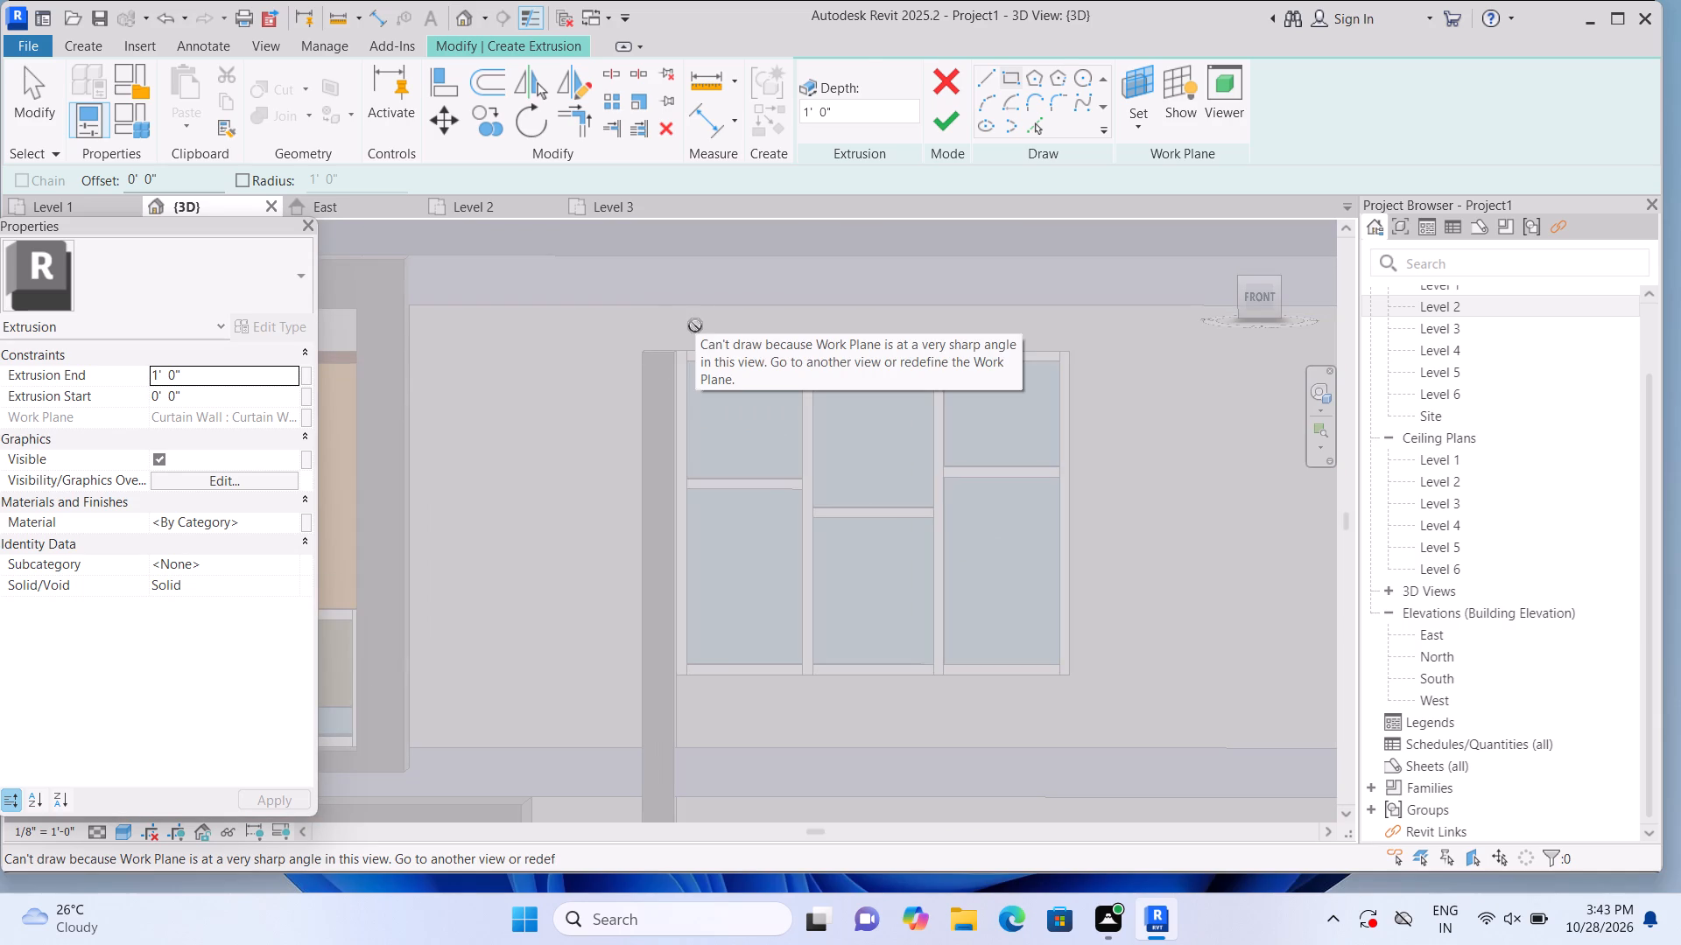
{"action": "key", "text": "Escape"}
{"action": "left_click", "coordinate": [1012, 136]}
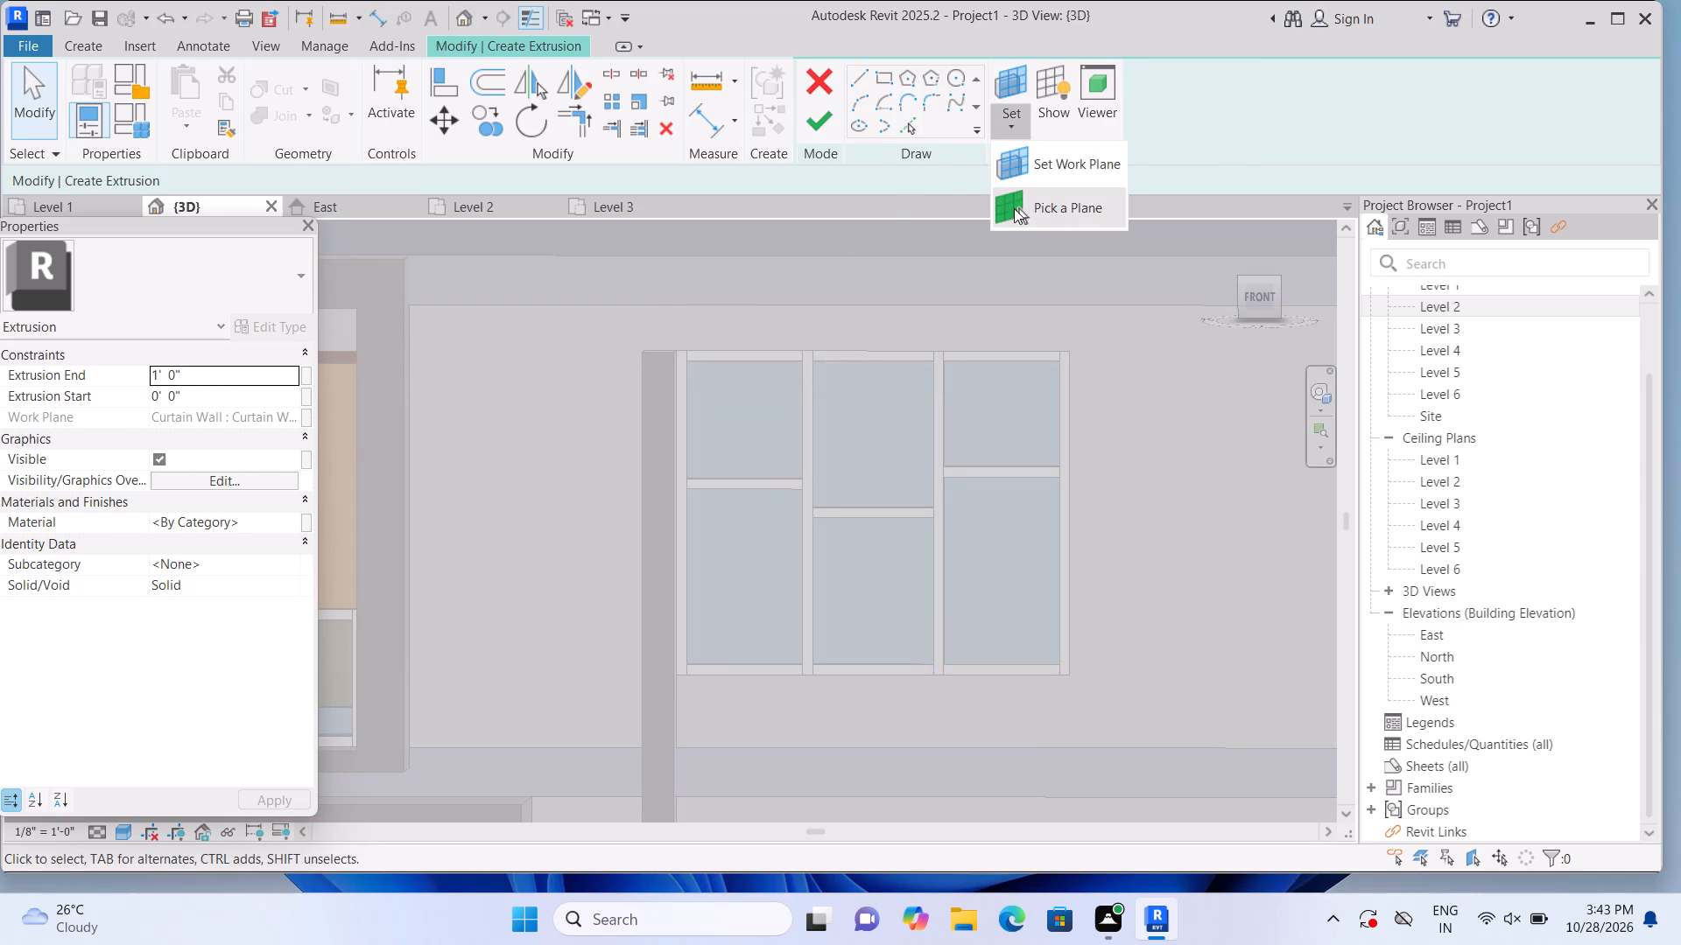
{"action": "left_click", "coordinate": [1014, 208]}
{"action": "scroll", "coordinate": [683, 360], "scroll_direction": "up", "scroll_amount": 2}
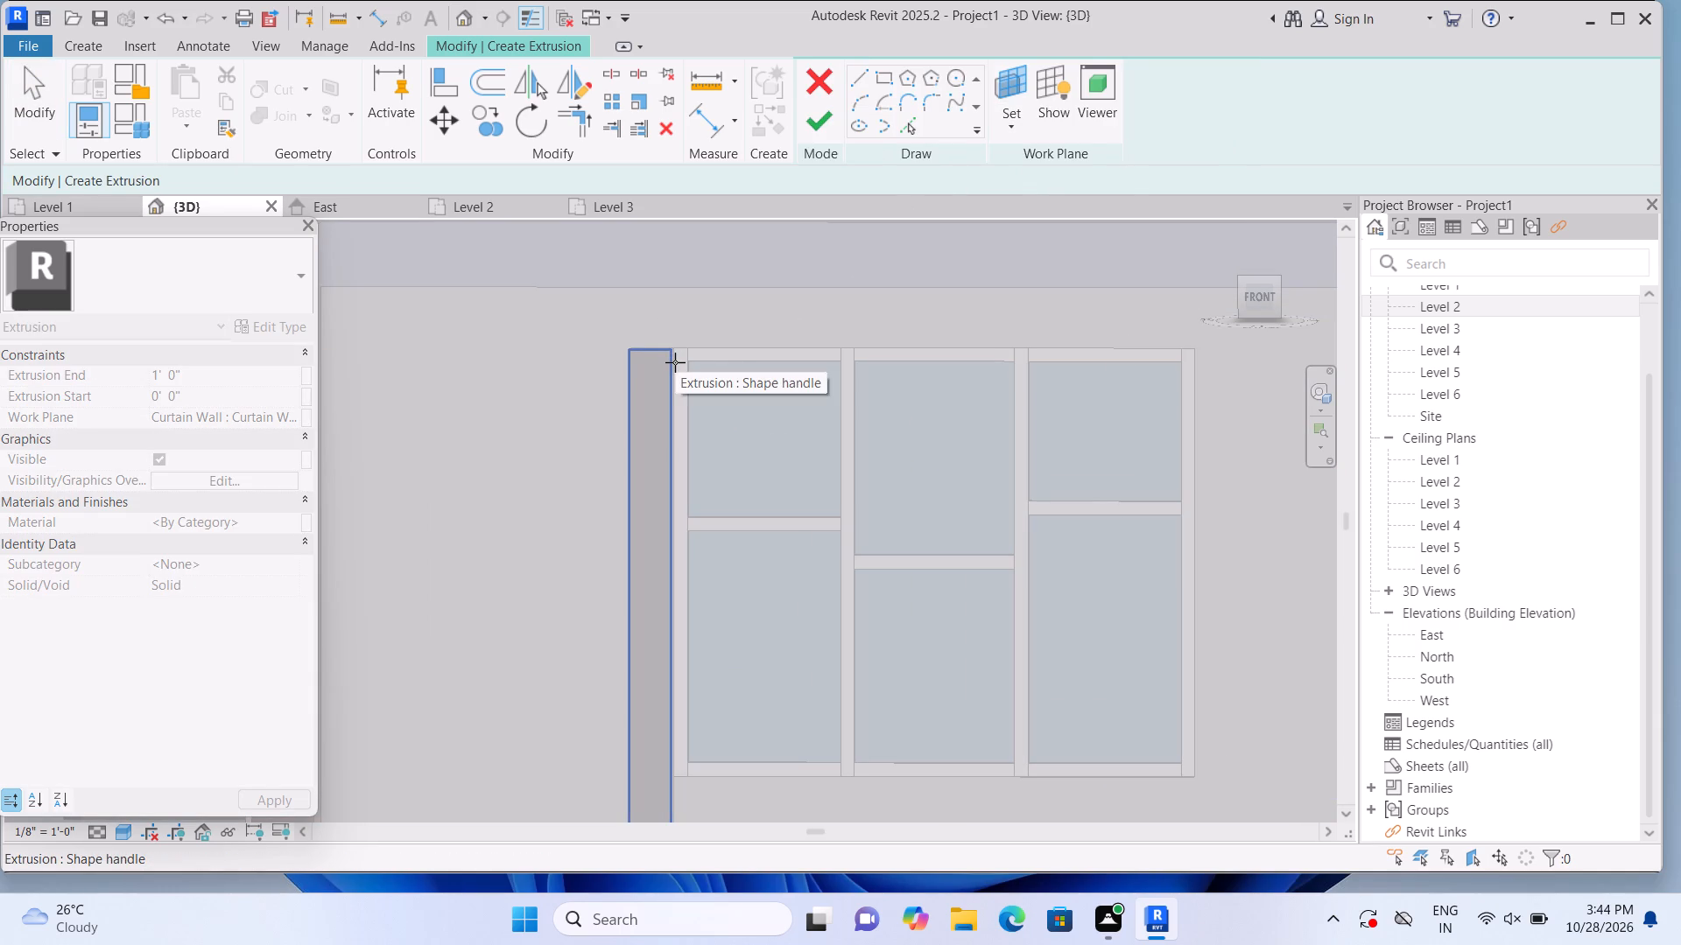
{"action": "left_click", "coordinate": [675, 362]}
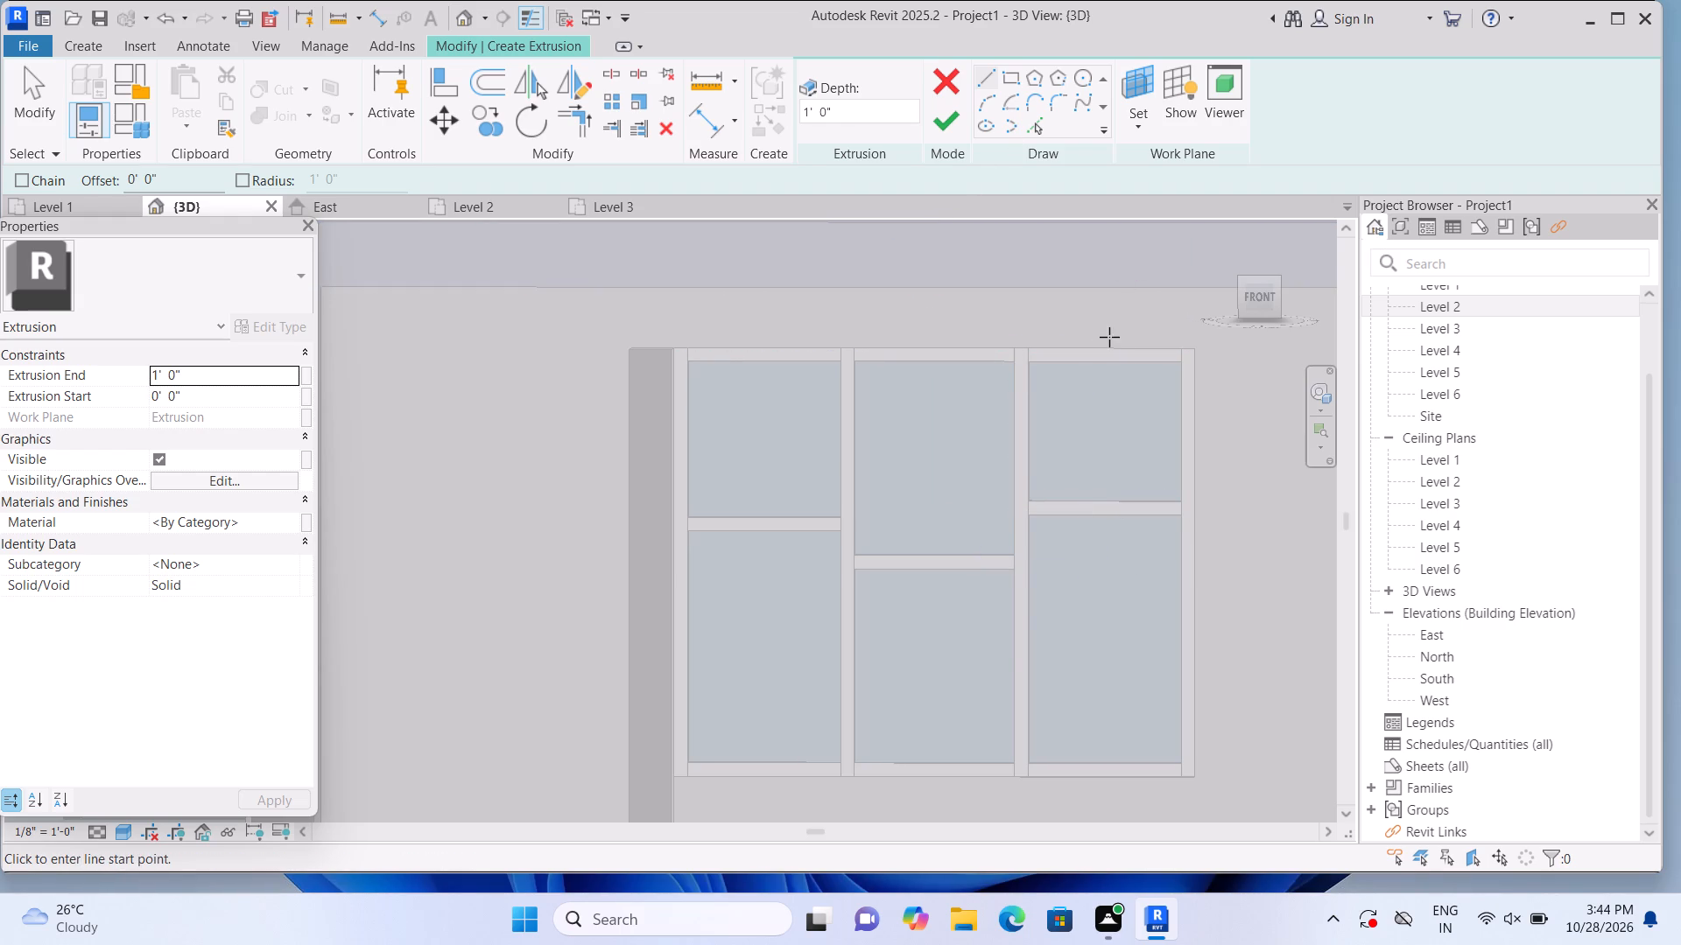
Extrude a rectangle about 9' 4" by 6" and 1' 0" deep from the 9" basic wall's front face, across the upper middle window's top.
{"action": "scroll", "coordinate": [1109, 337], "scroll_direction": "down", "scroll_amount": 6}
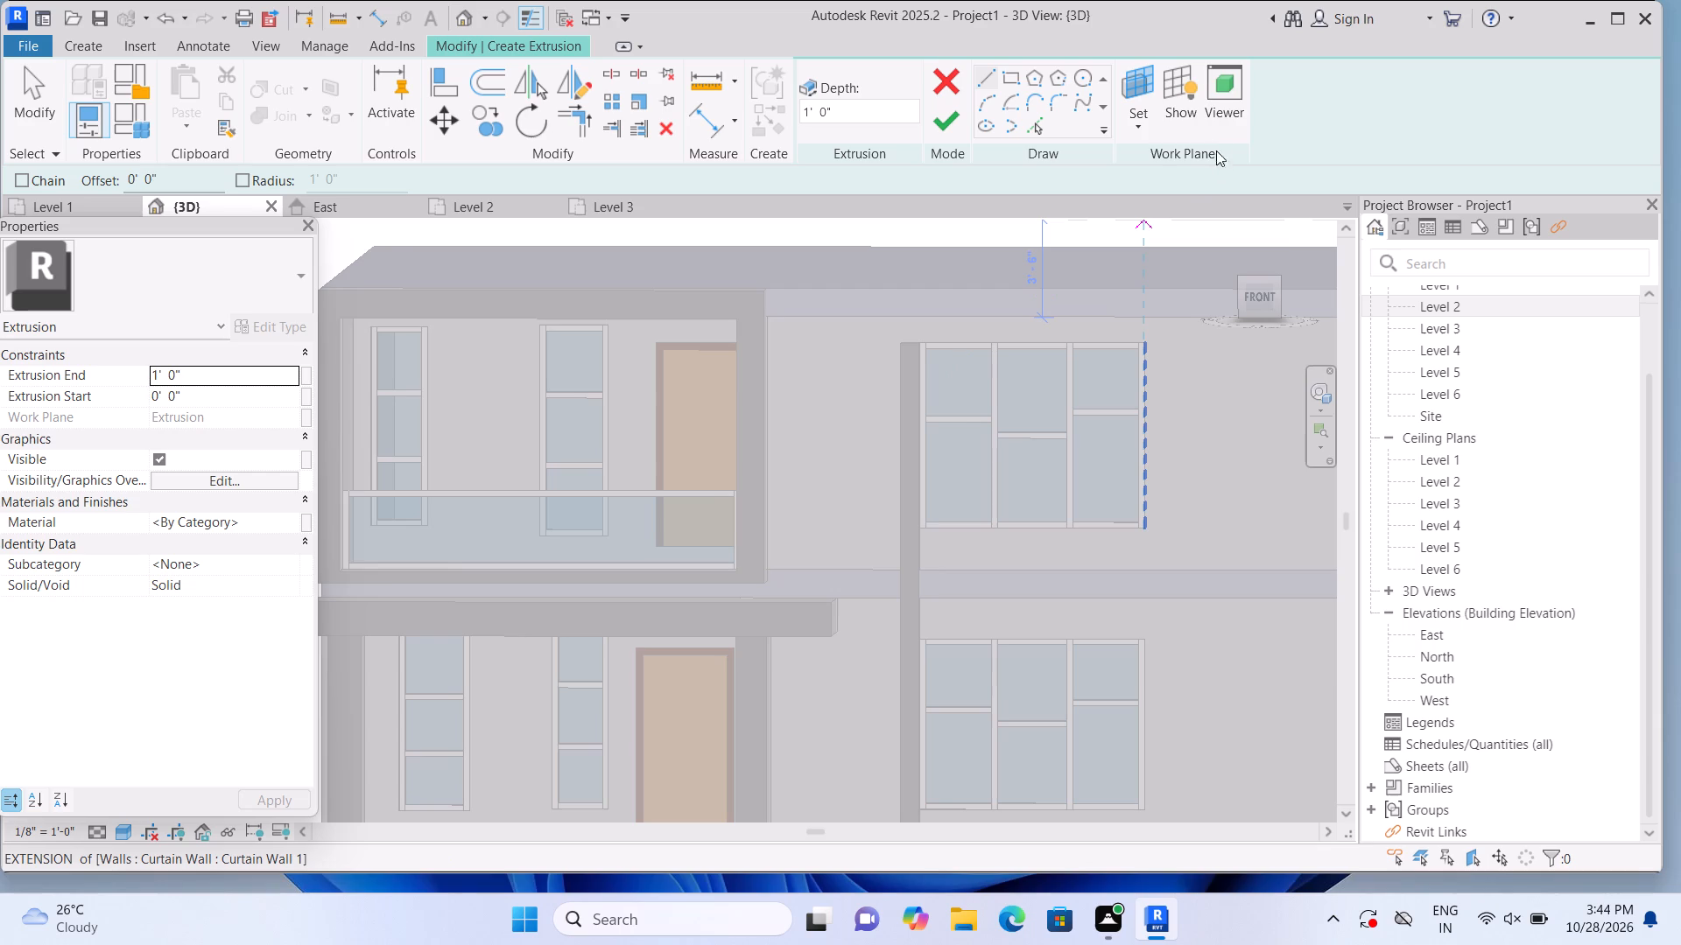
{"action": "left_click", "coordinate": [1136, 126]}
{"action": "left_click", "coordinate": [1147, 224]}
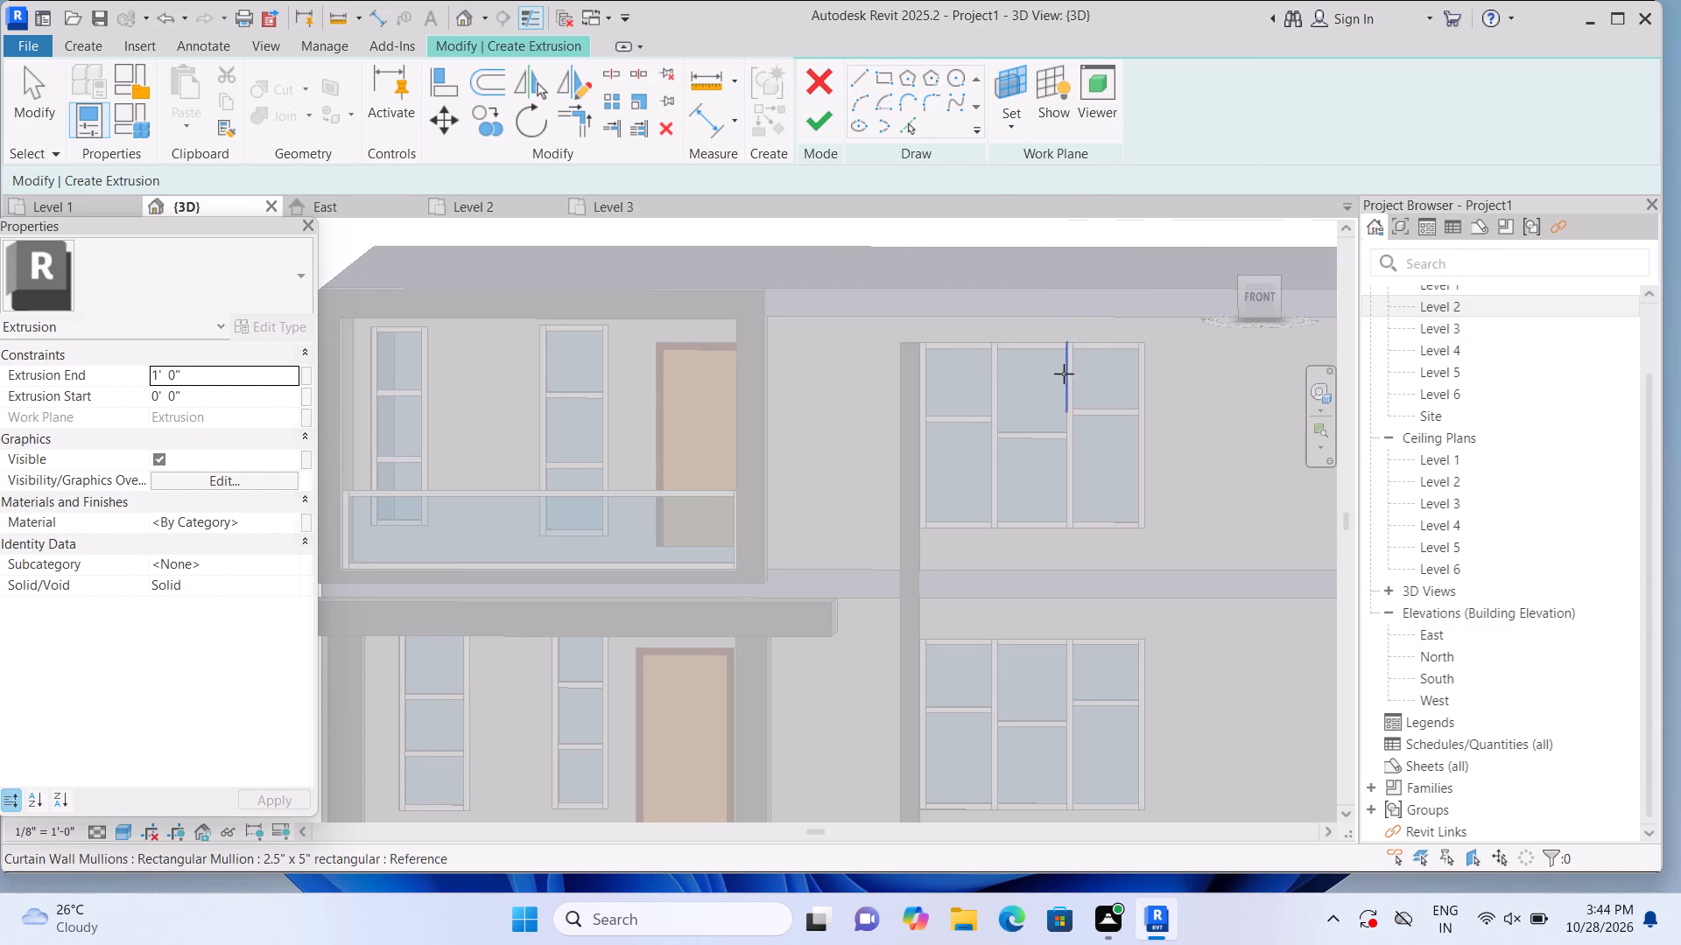
{"action": "left_click", "coordinate": [1057, 345]}
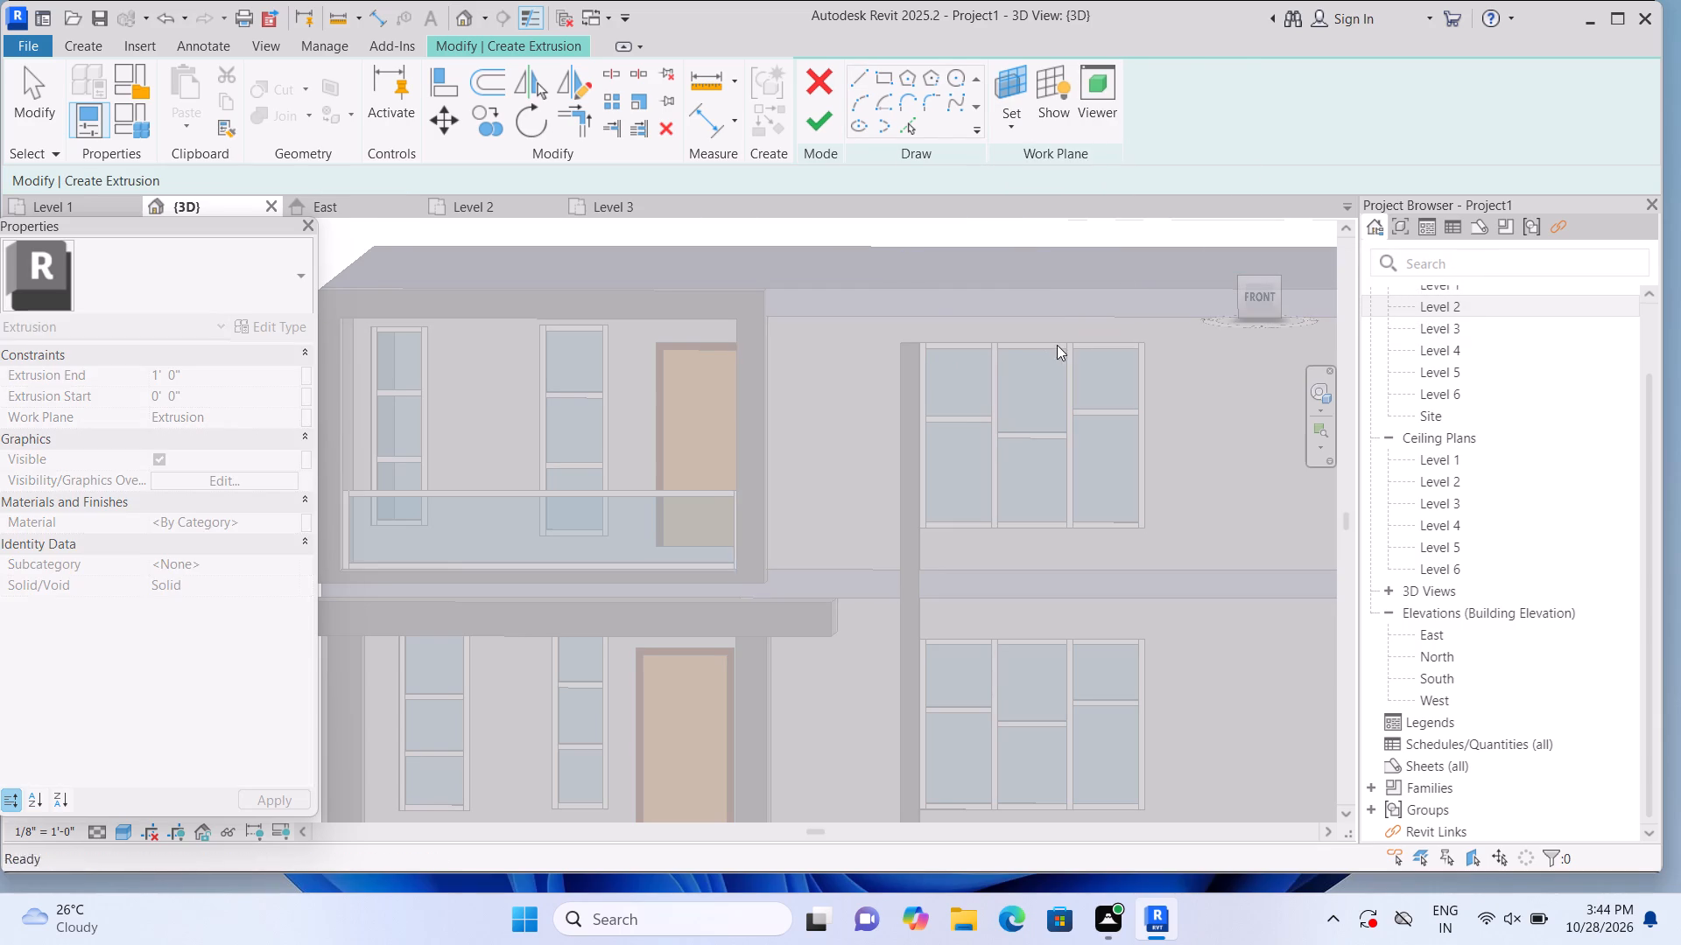
{"action": "left_click", "coordinate": [1016, 83]}
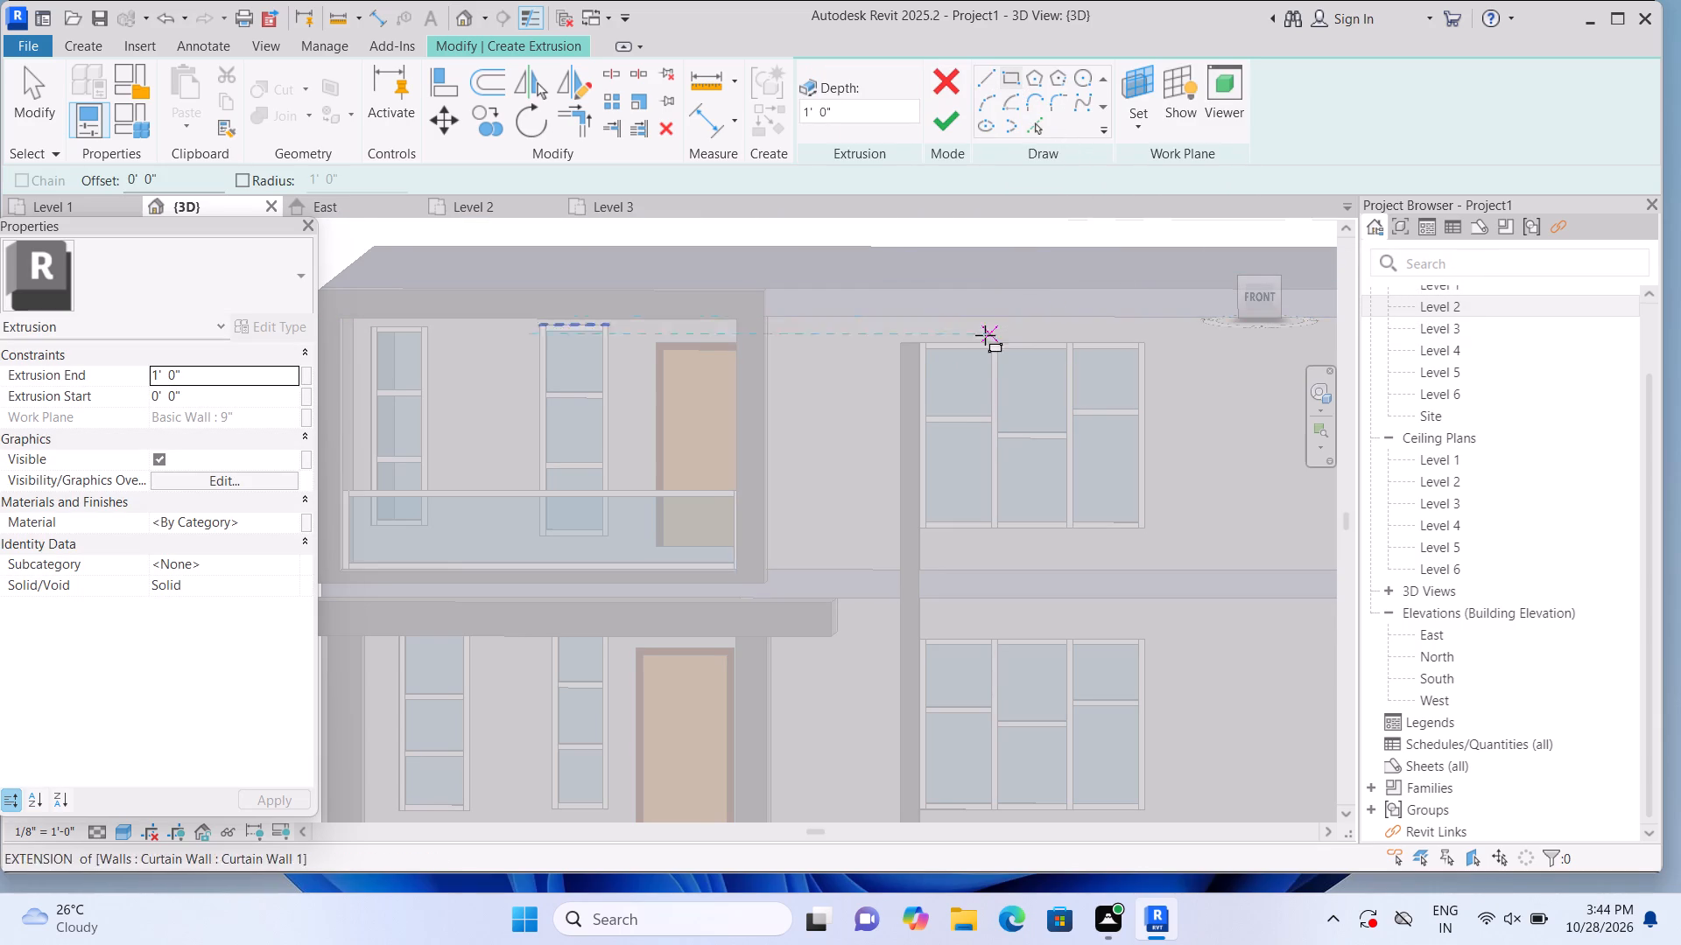
{"action": "scroll", "coordinate": [949, 360], "scroll_direction": "up", "scroll_amount": 4}
{"action": "left_click", "coordinate": [879, 324]}
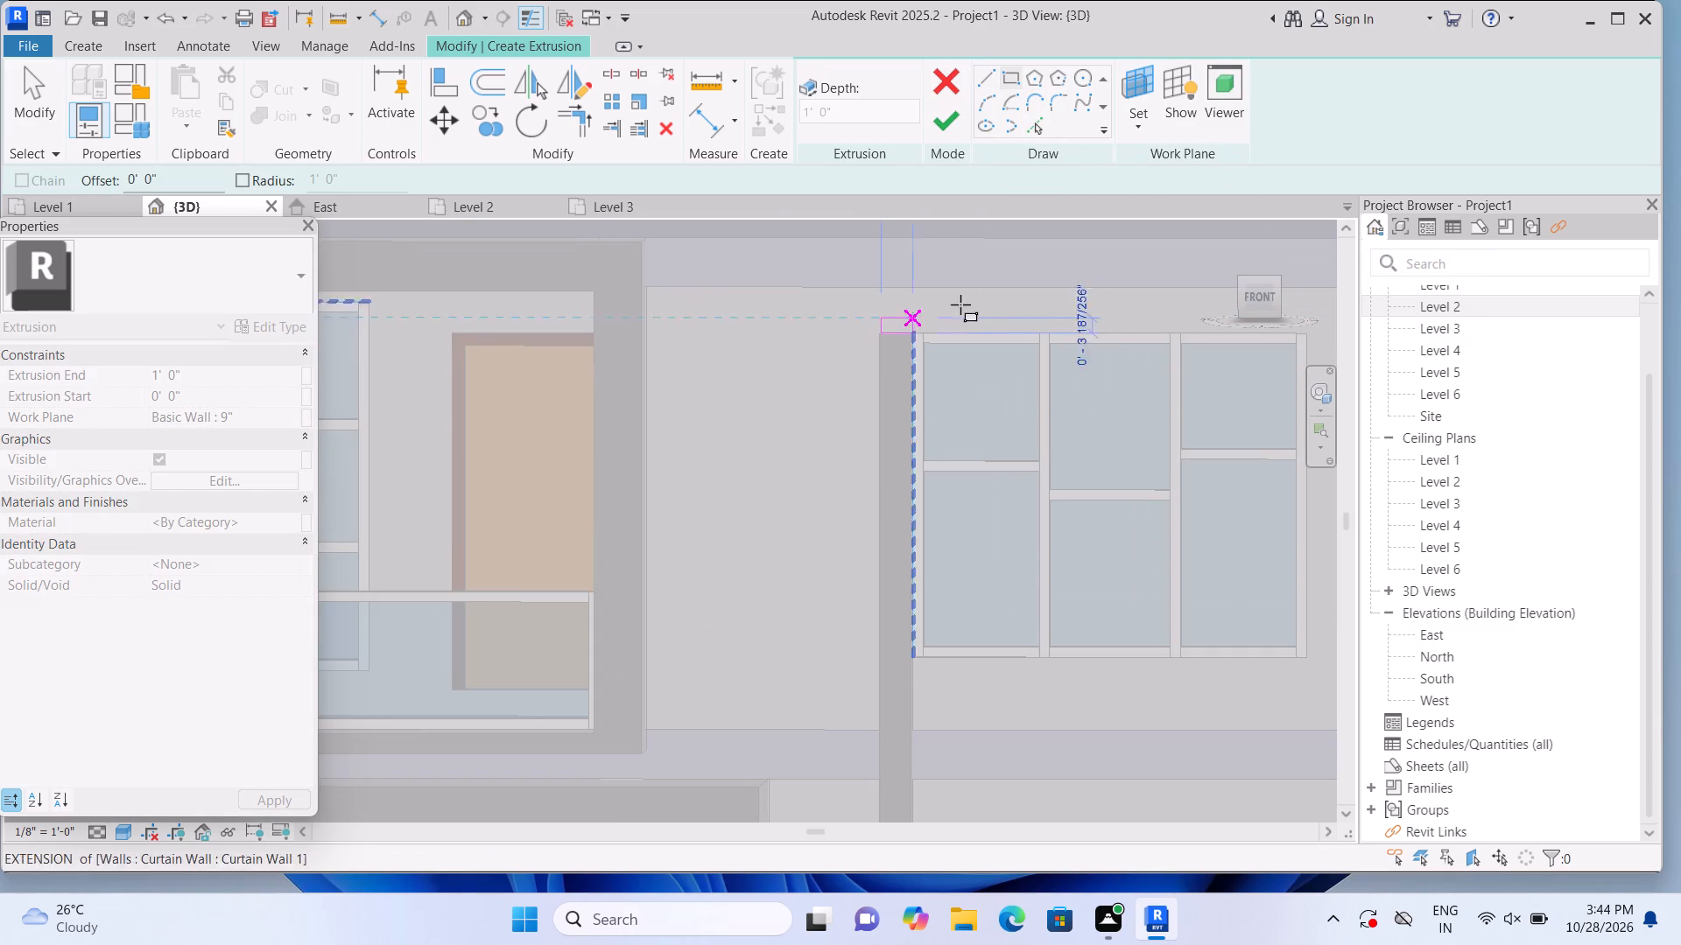
{"action": "scroll", "coordinate": [1074, 303], "scroll_direction": "up", "scroll_amount": 1}
{"action": "middle_click_drag", "start_coordinate": [1074, 303], "coordinate": [878, 276]}
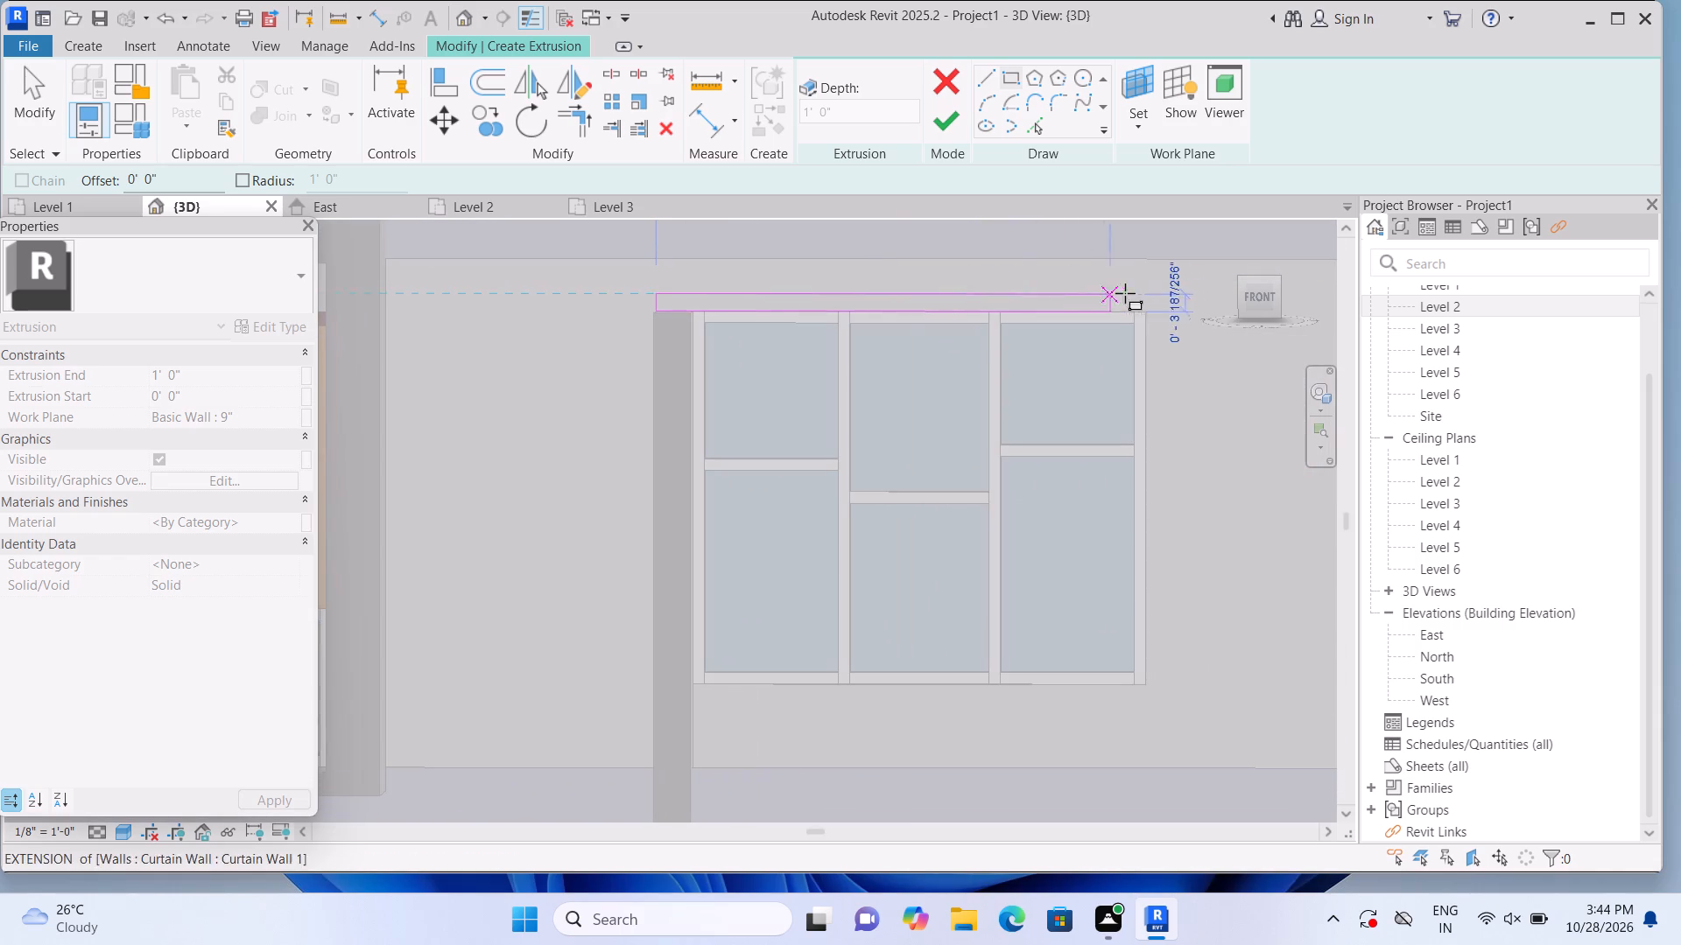
{"action": "left_click", "coordinate": [1185, 282]}
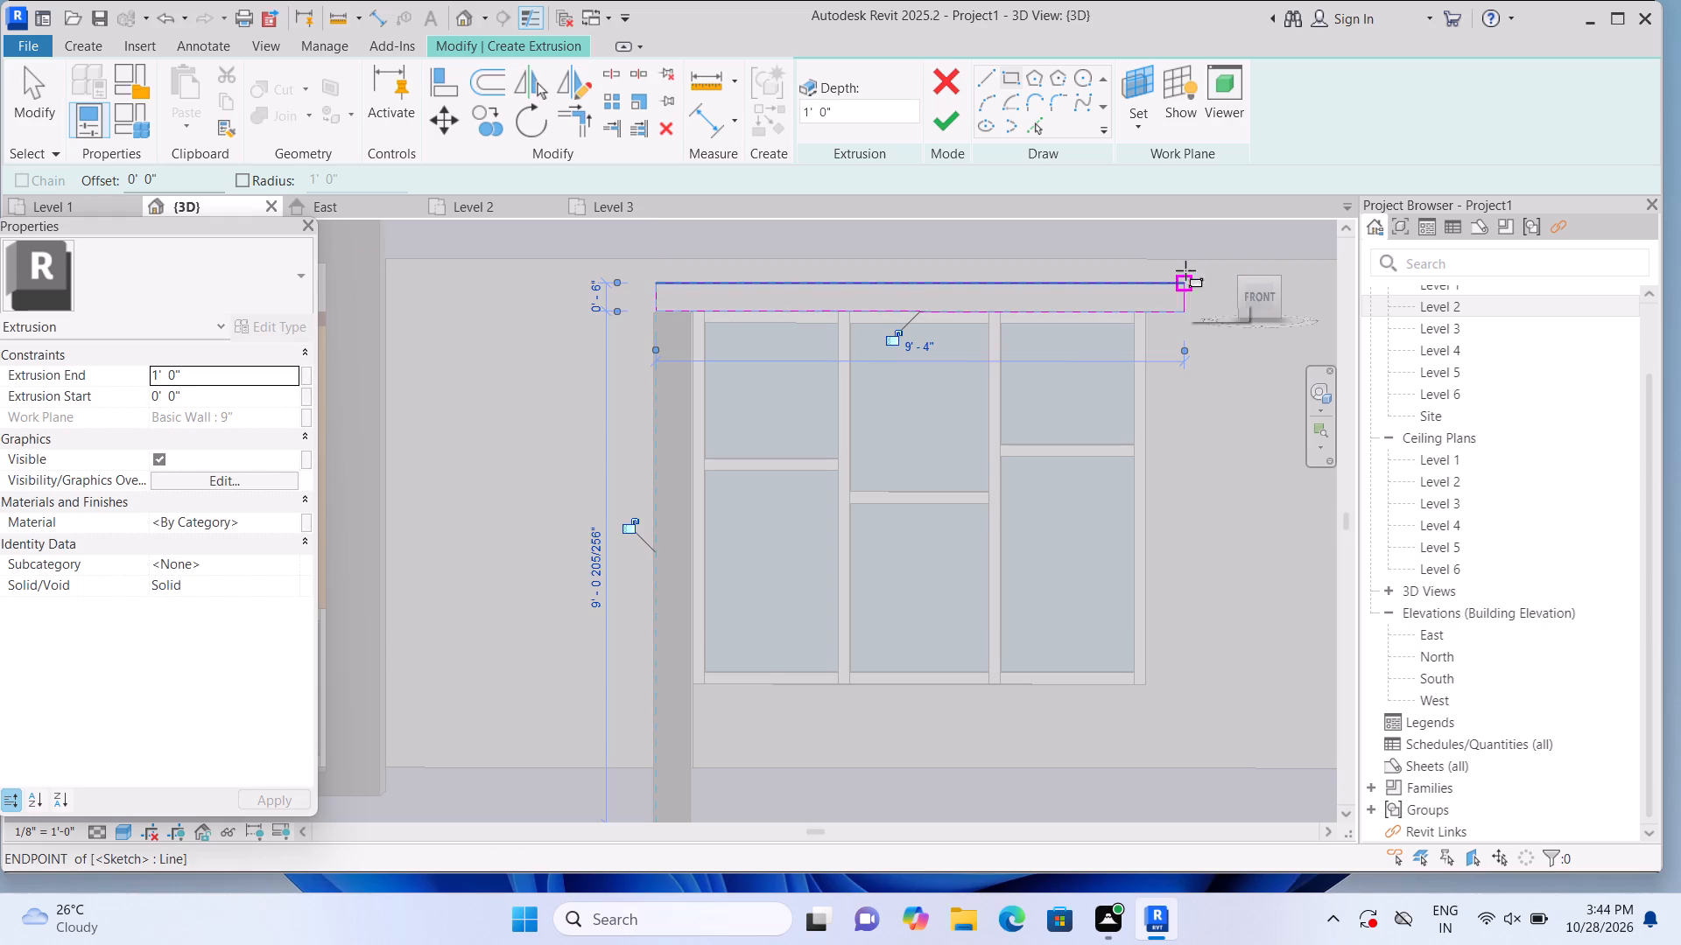
{"action": "left_click", "coordinate": [939, 129]}
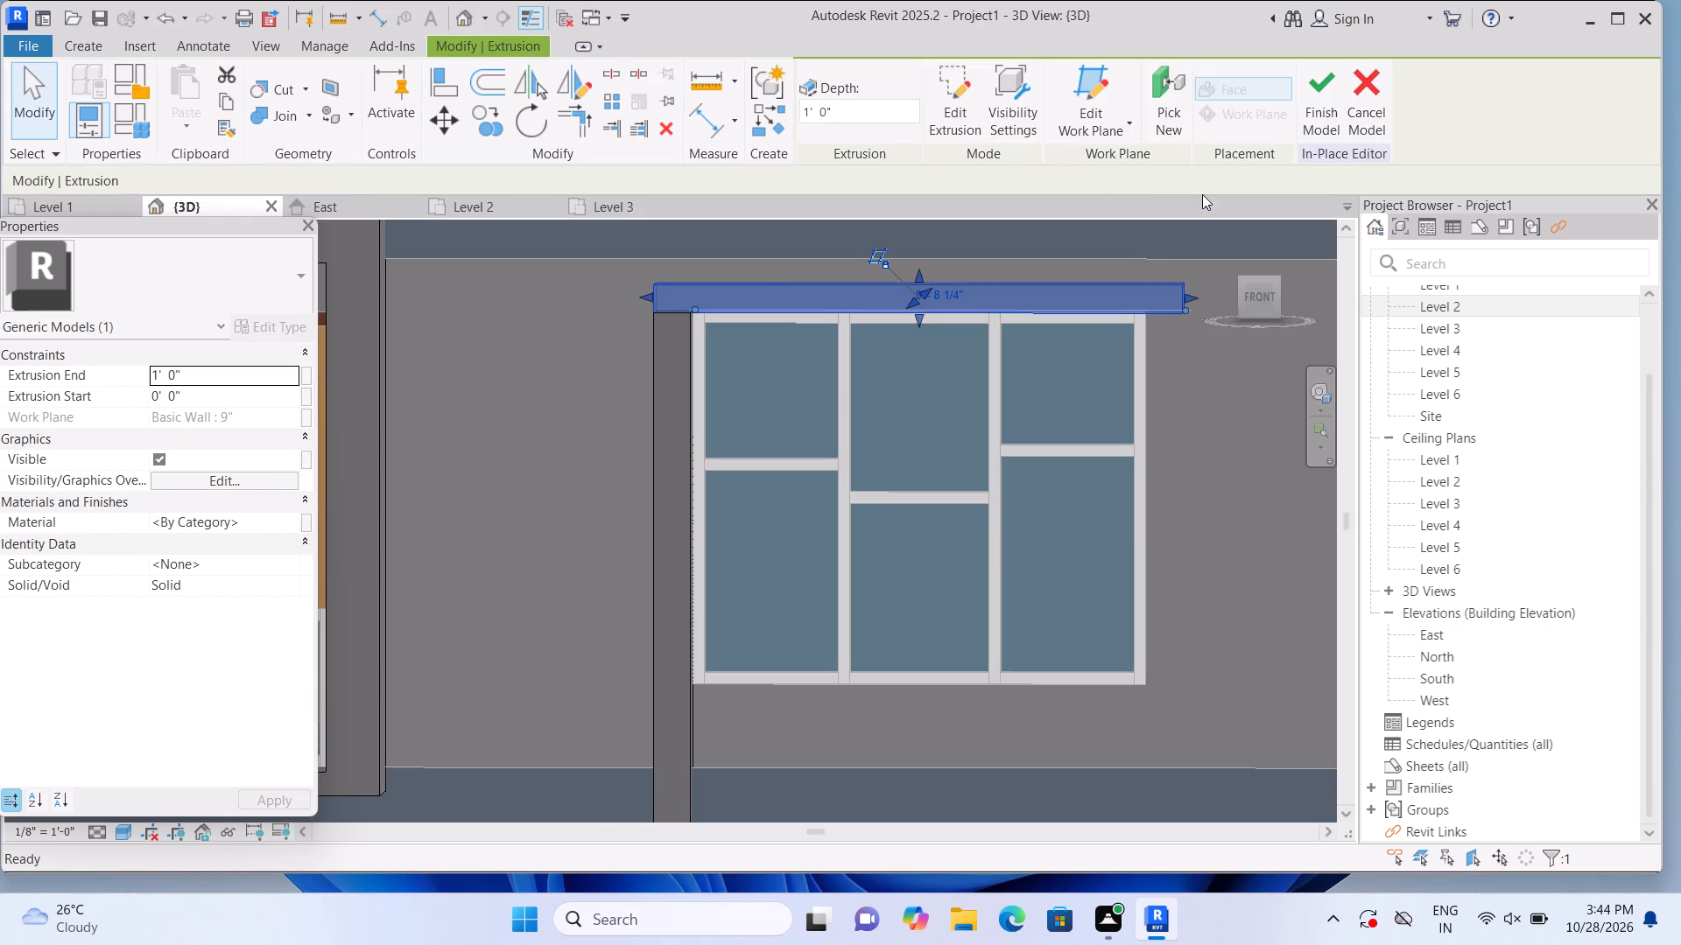
{"action": "left_click", "coordinate": [1578, 127]}
{"action": "key", "text": "Escape"}
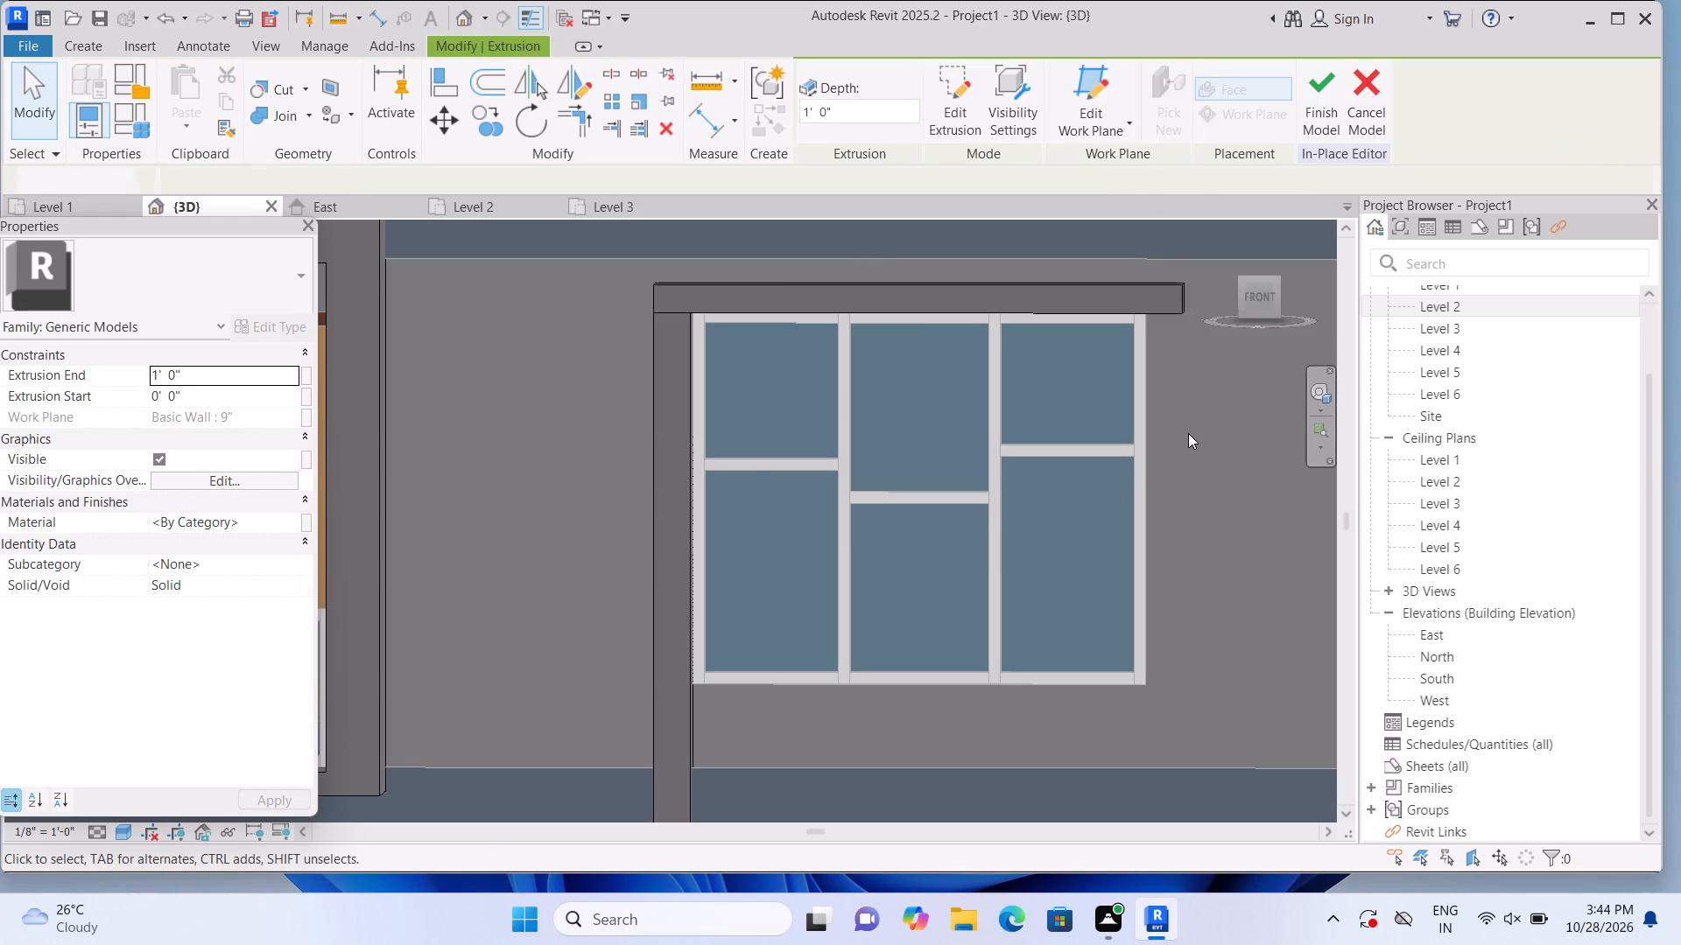
Examine the top and vertical strips around the middle windows in close-up, isometric and front views.
{"action": "scroll", "coordinate": [1206, 466], "scroll_direction": "down", "scroll_amount": 1}
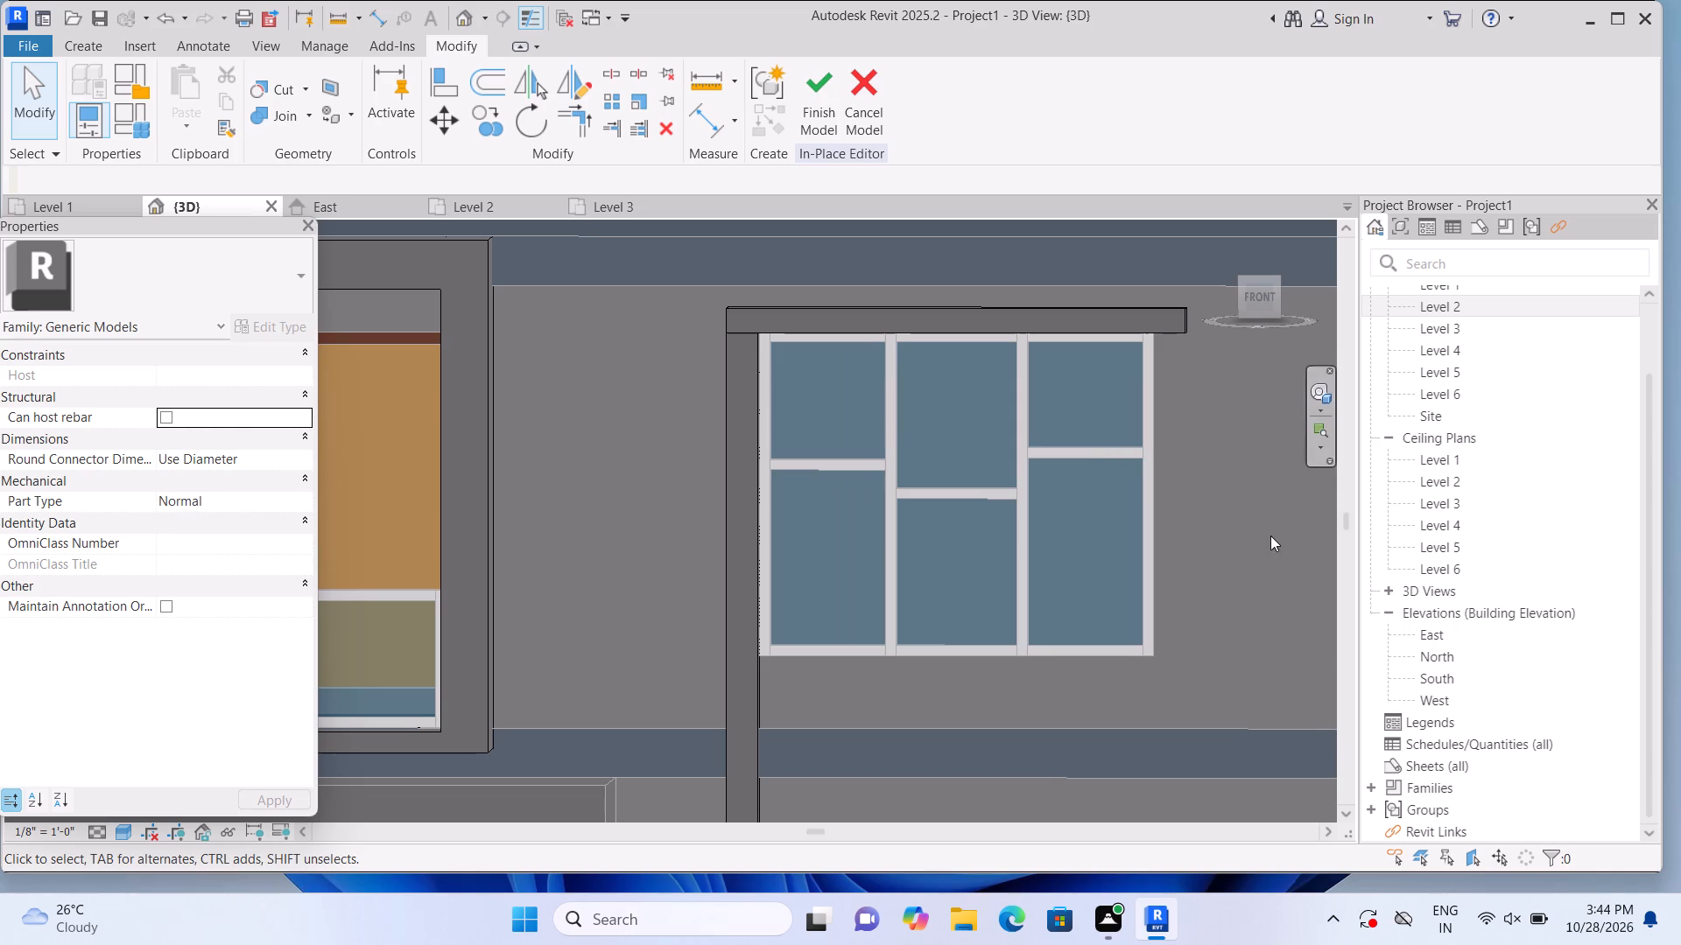
{"action": "middle_click_drag", "start_coordinate": [1270, 535], "coordinate": [1161, 513]}
{"action": "scroll", "coordinate": [1146, 388], "scroll_direction": "up", "scroll_amount": 1}
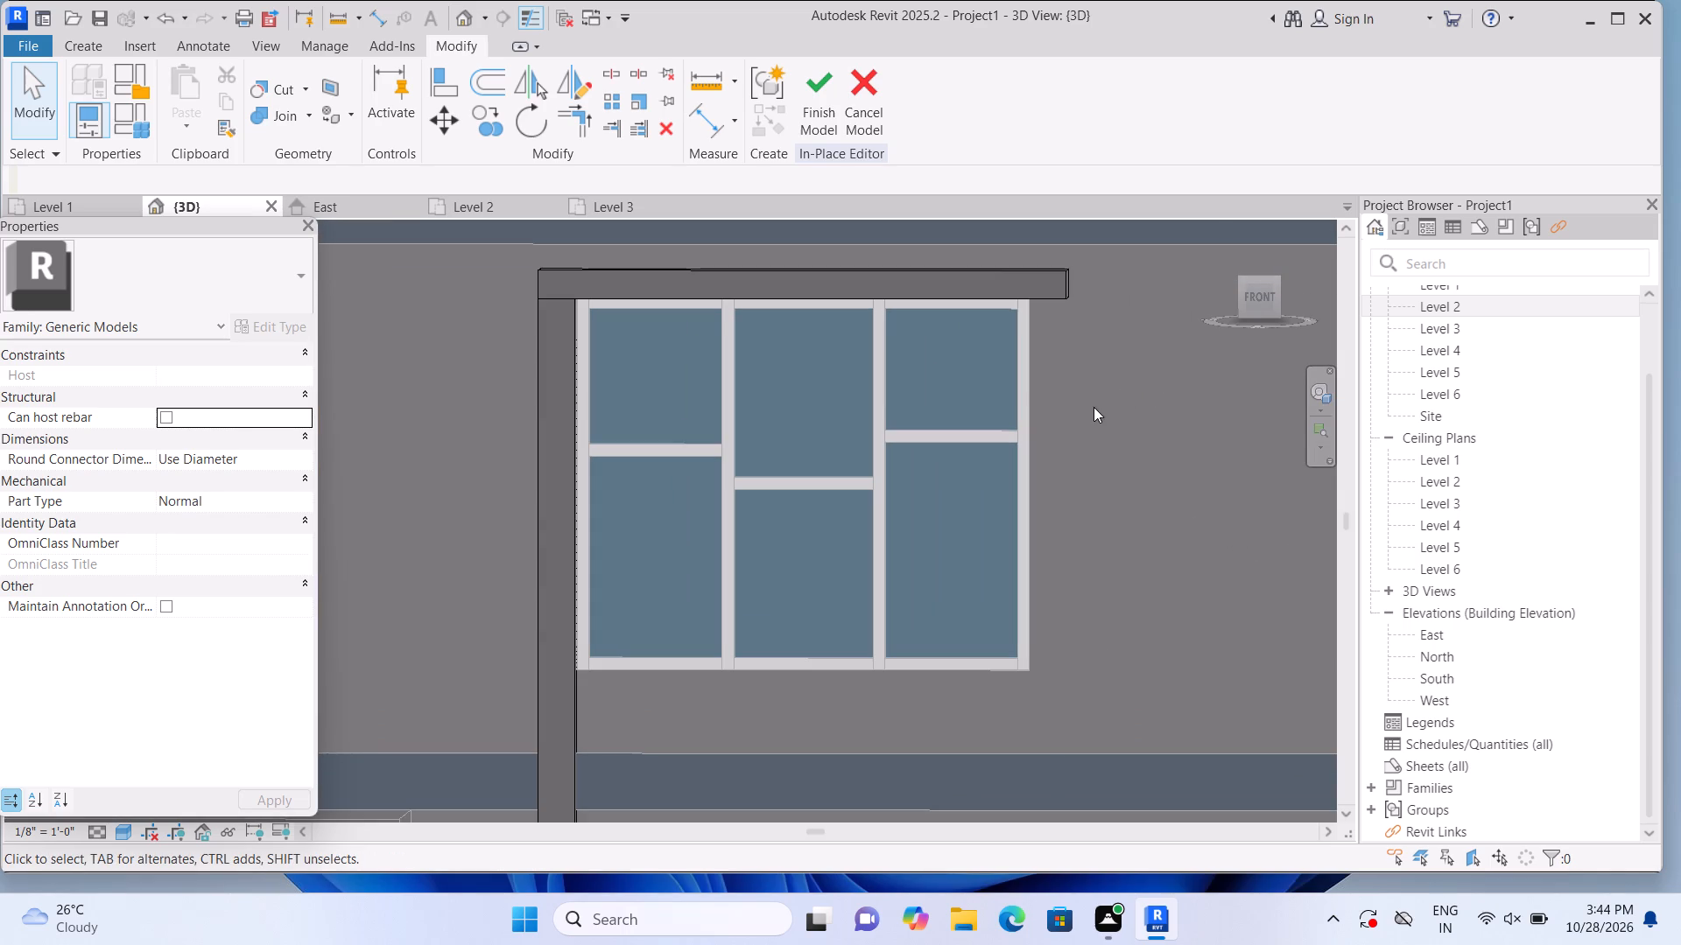
{"action": "left_click", "coordinate": [1220, 231]}
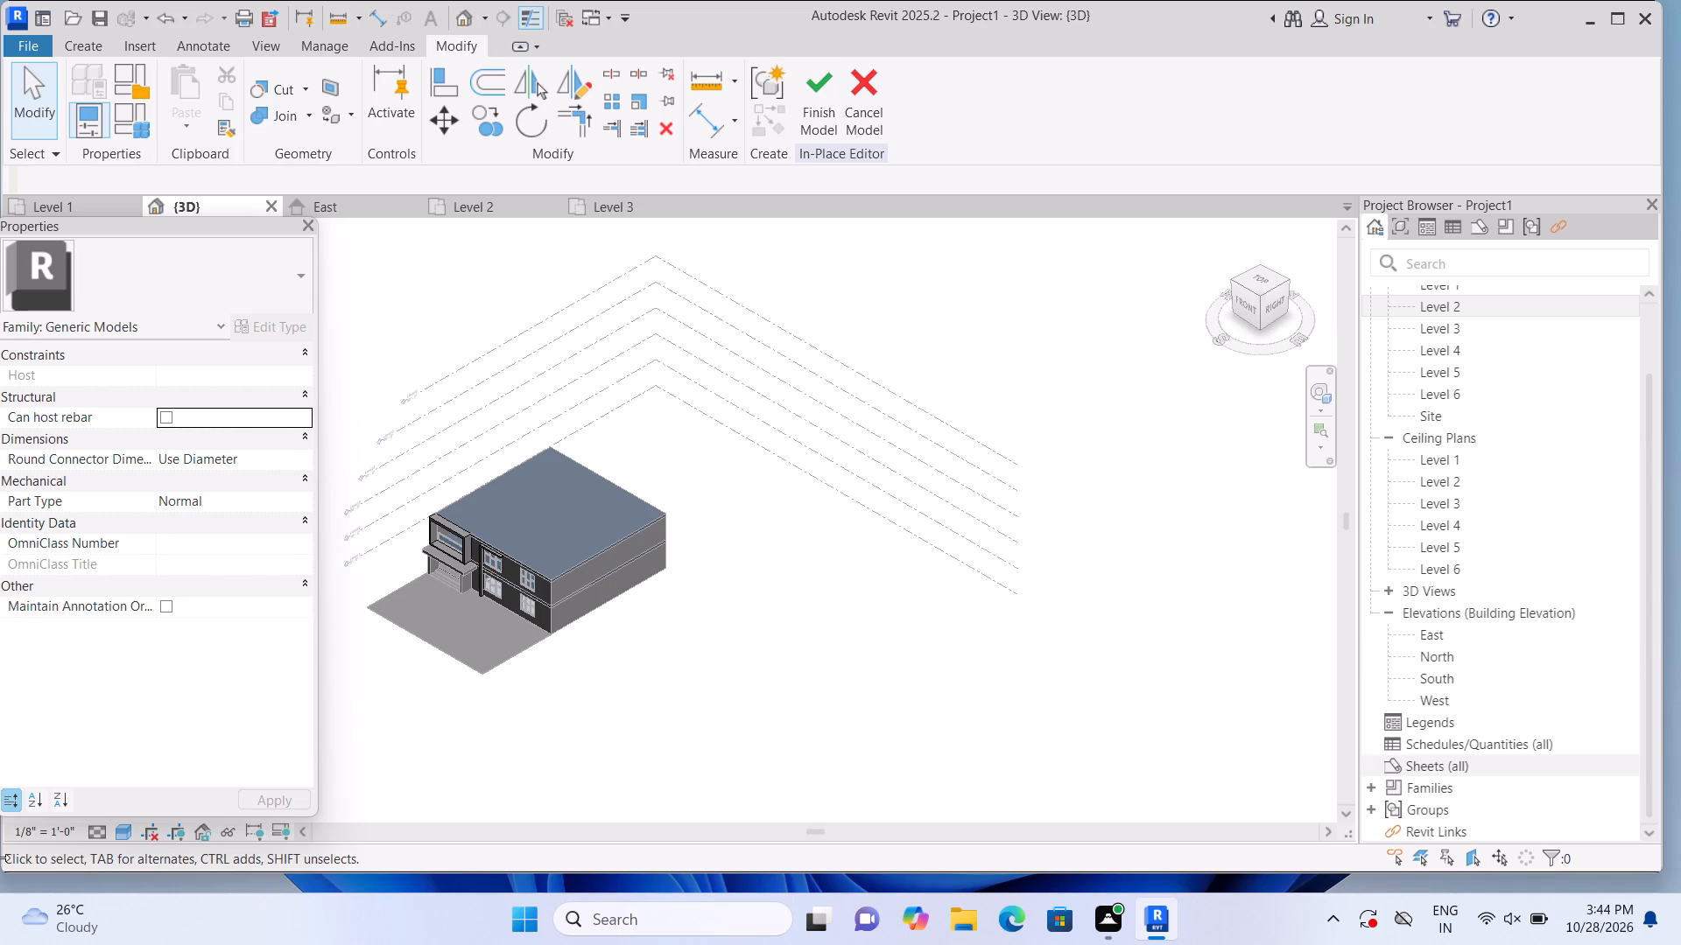
{"action": "scroll", "coordinate": [514, 586], "scroll_direction": "up", "scroll_amount": 8}
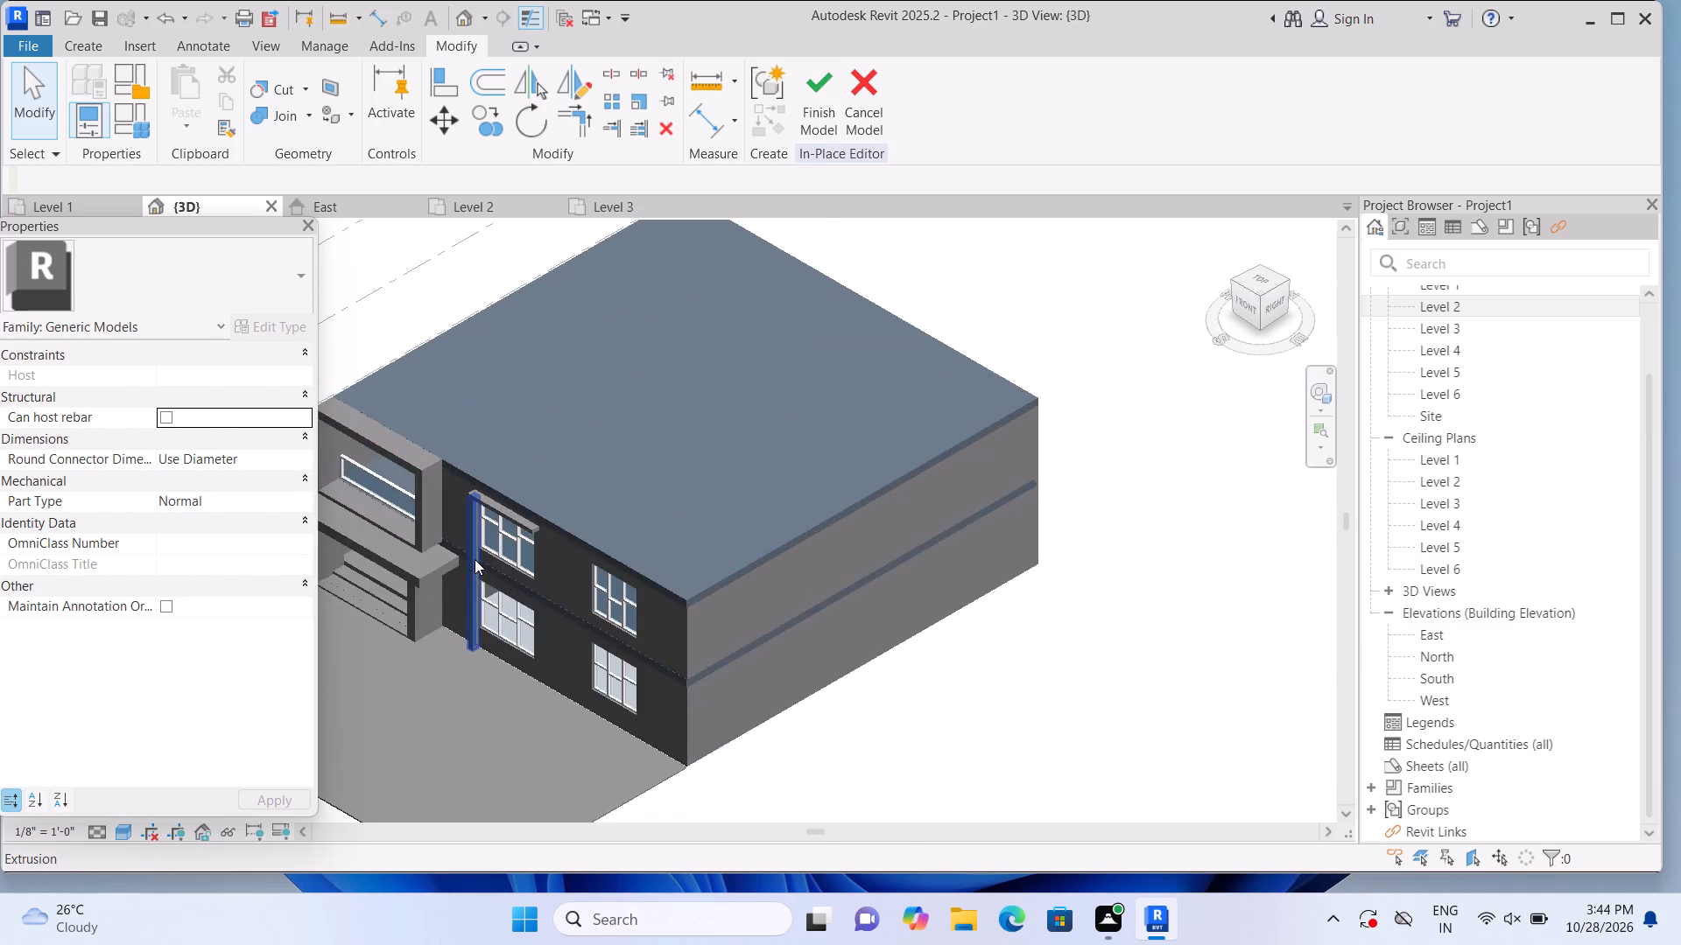
{"action": "scroll", "coordinate": [475, 559], "scroll_direction": "up", "scroll_amount": 6}
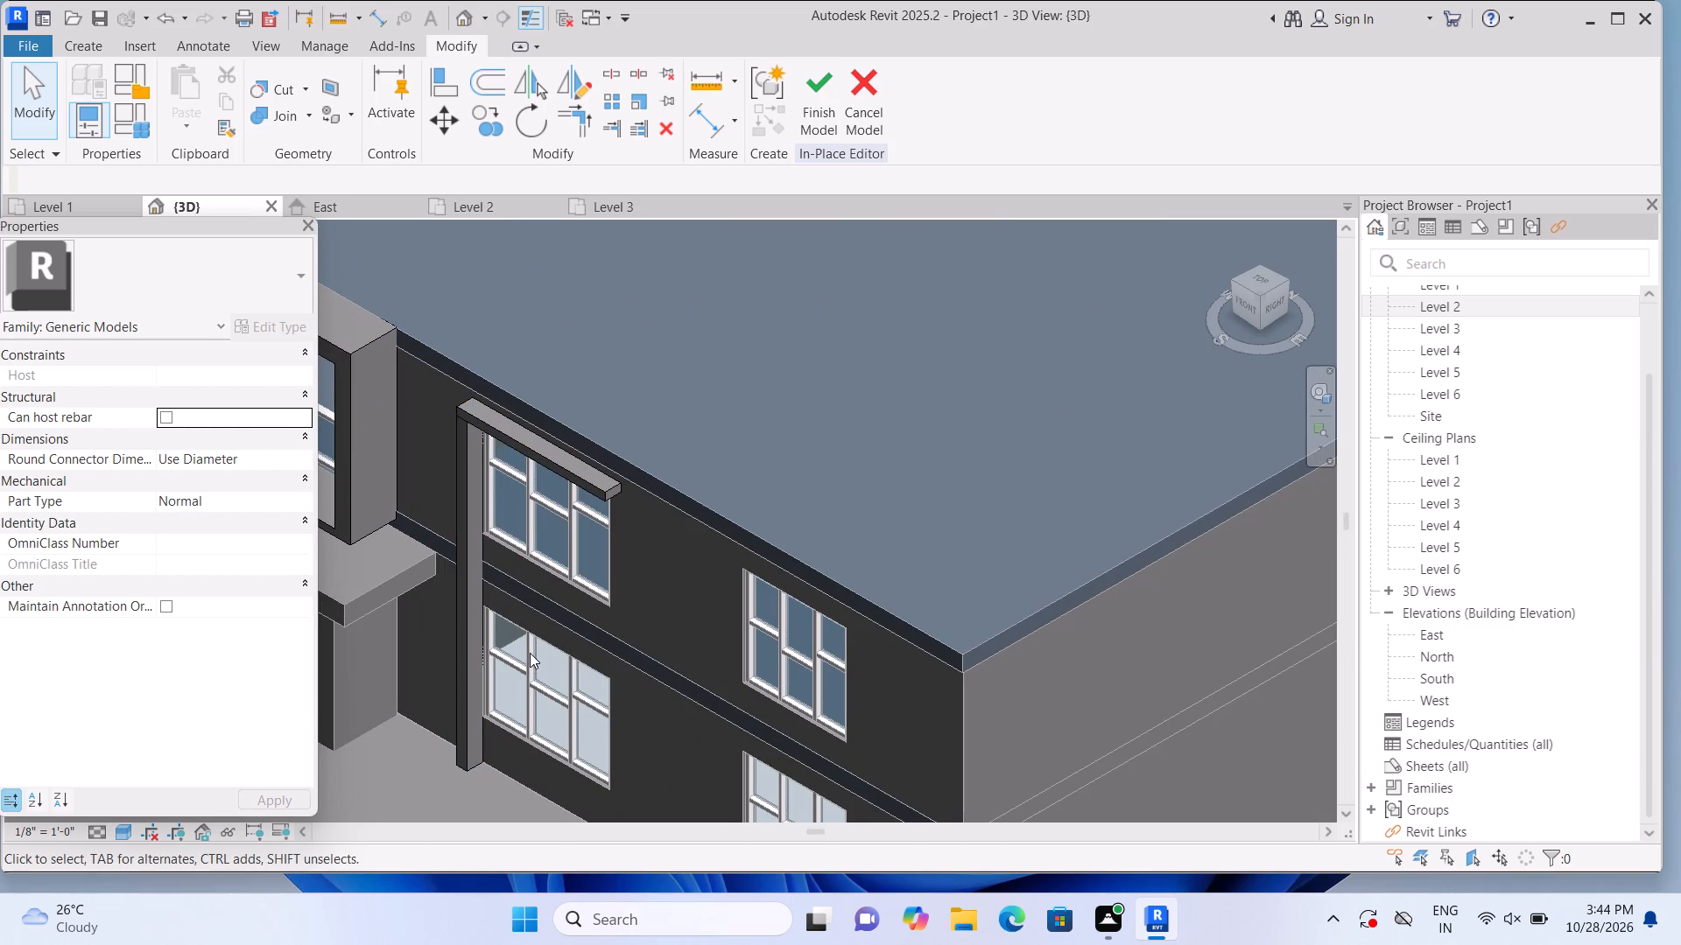
{"action": "left_click", "coordinate": [1241, 305]}
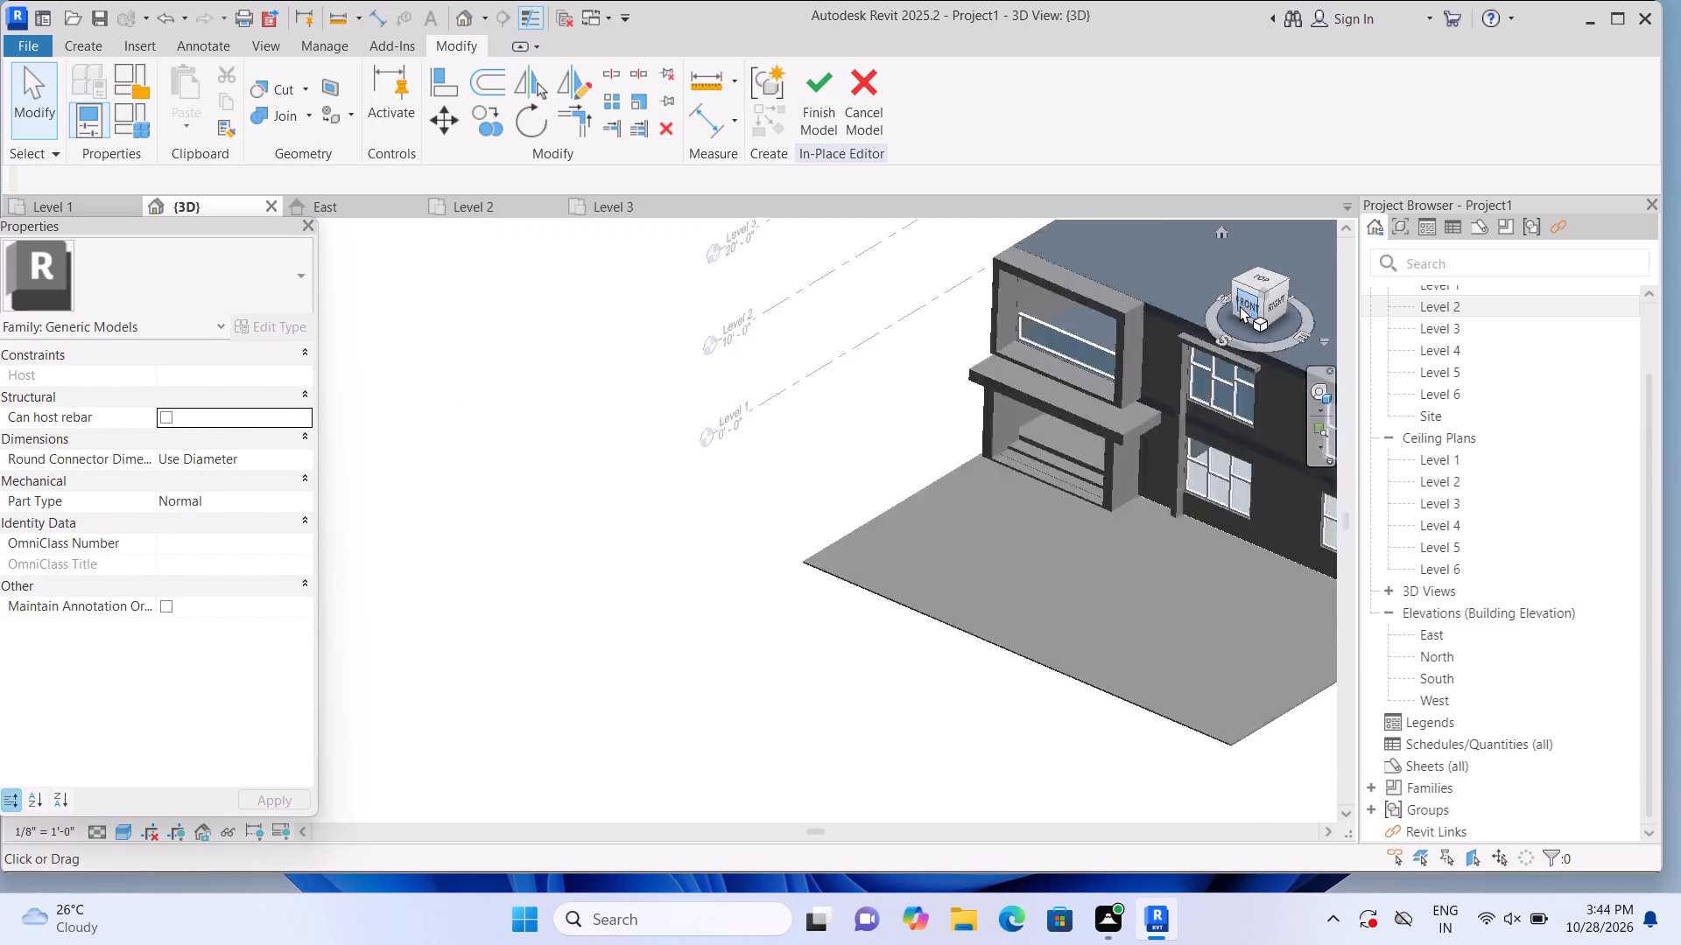
{"action": "scroll", "coordinate": [592, 570], "scroll_direction": "up", "scroll_amount": 6}
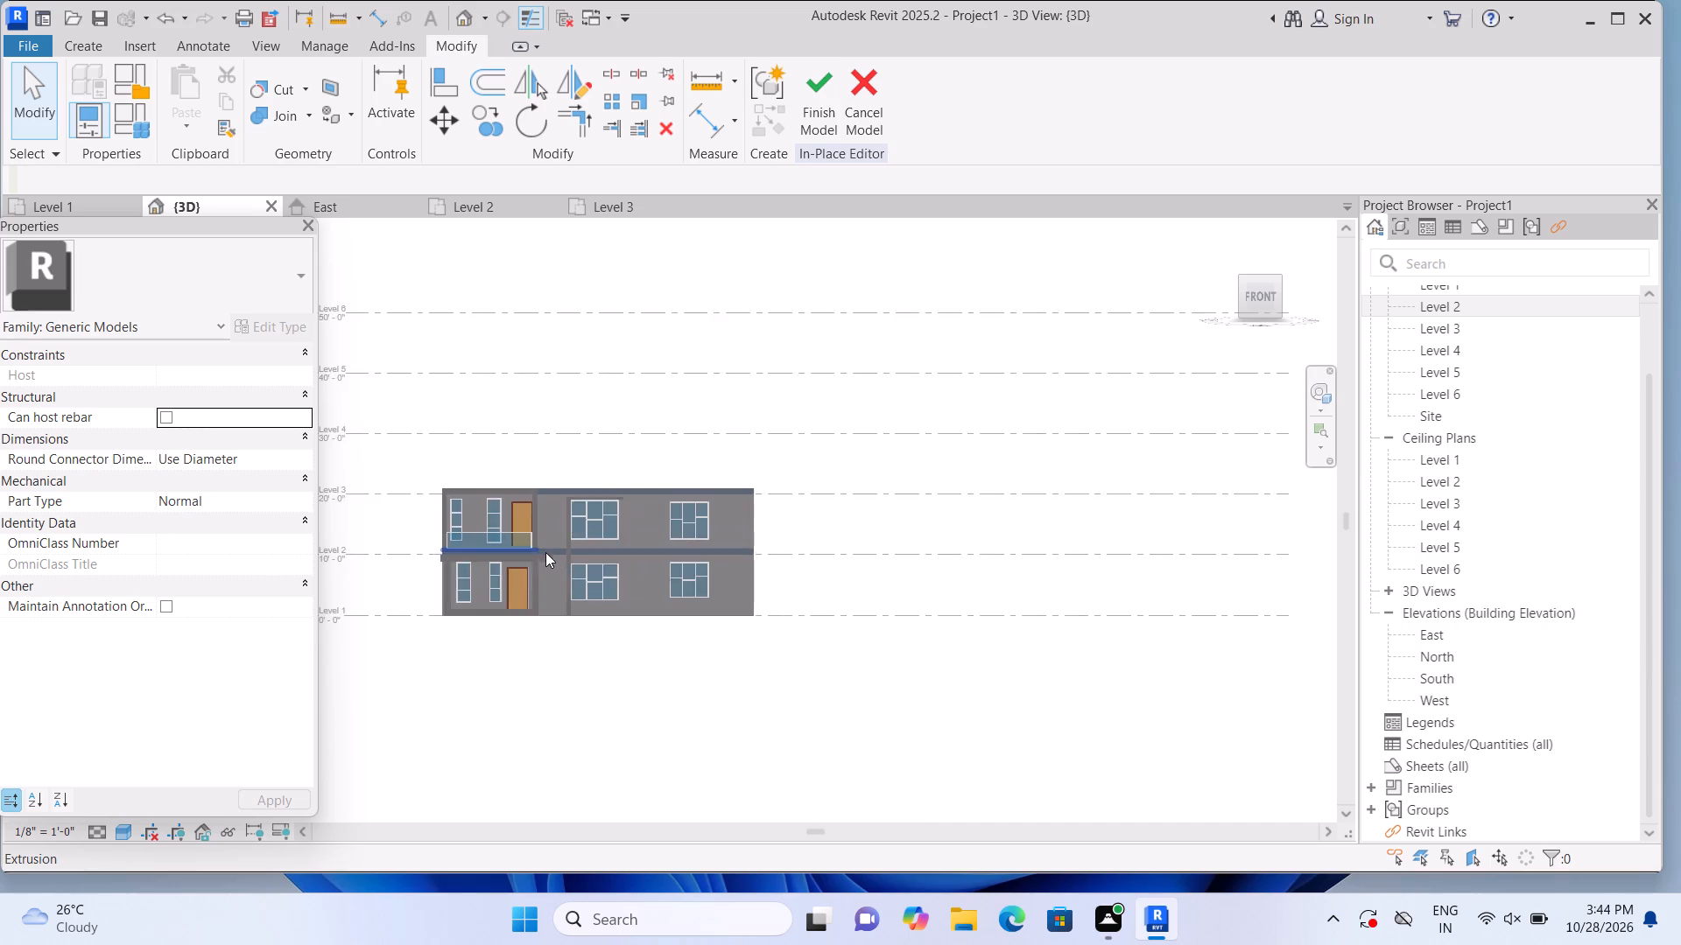
{"action": "scroll", "coordinate": [545, 552], "scroll_direction": "up", "scroll_amount": 4}
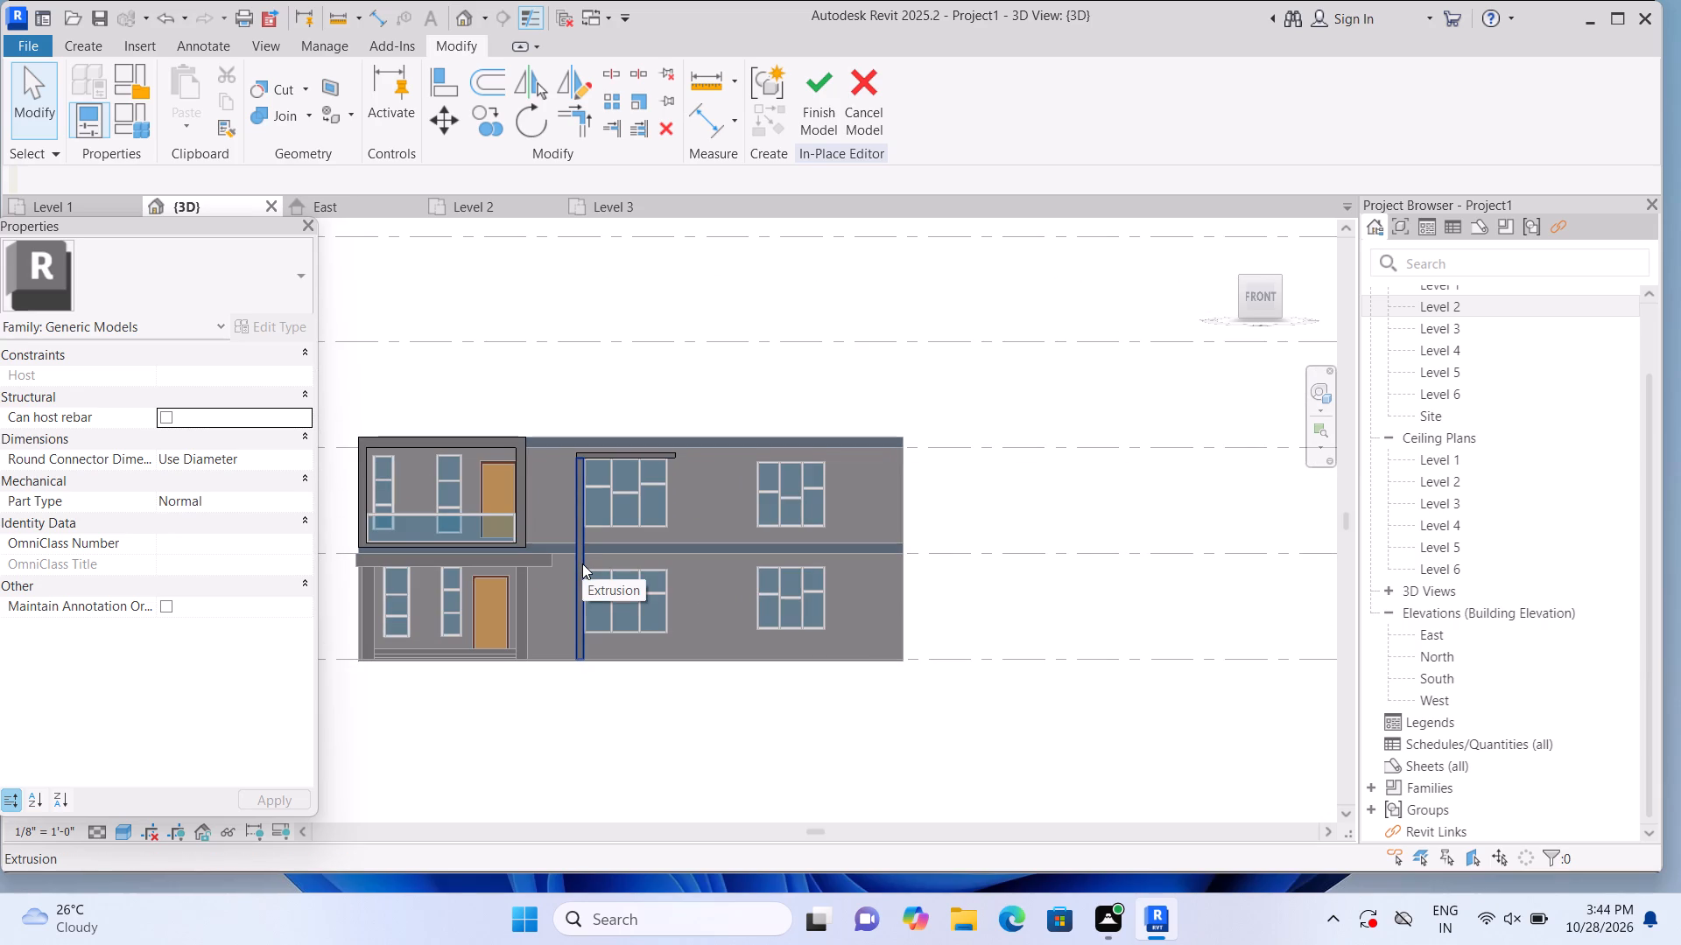
Extrude a vertical strip about 19' 1" tall and 1' 0" deep from the 9" basic wall, right of the middle windows, from top strip to Level 1.
{"action": "left_click", "coordinate": [87, 50]}
{"action": "left_click", "coordinate": [185, 115]}
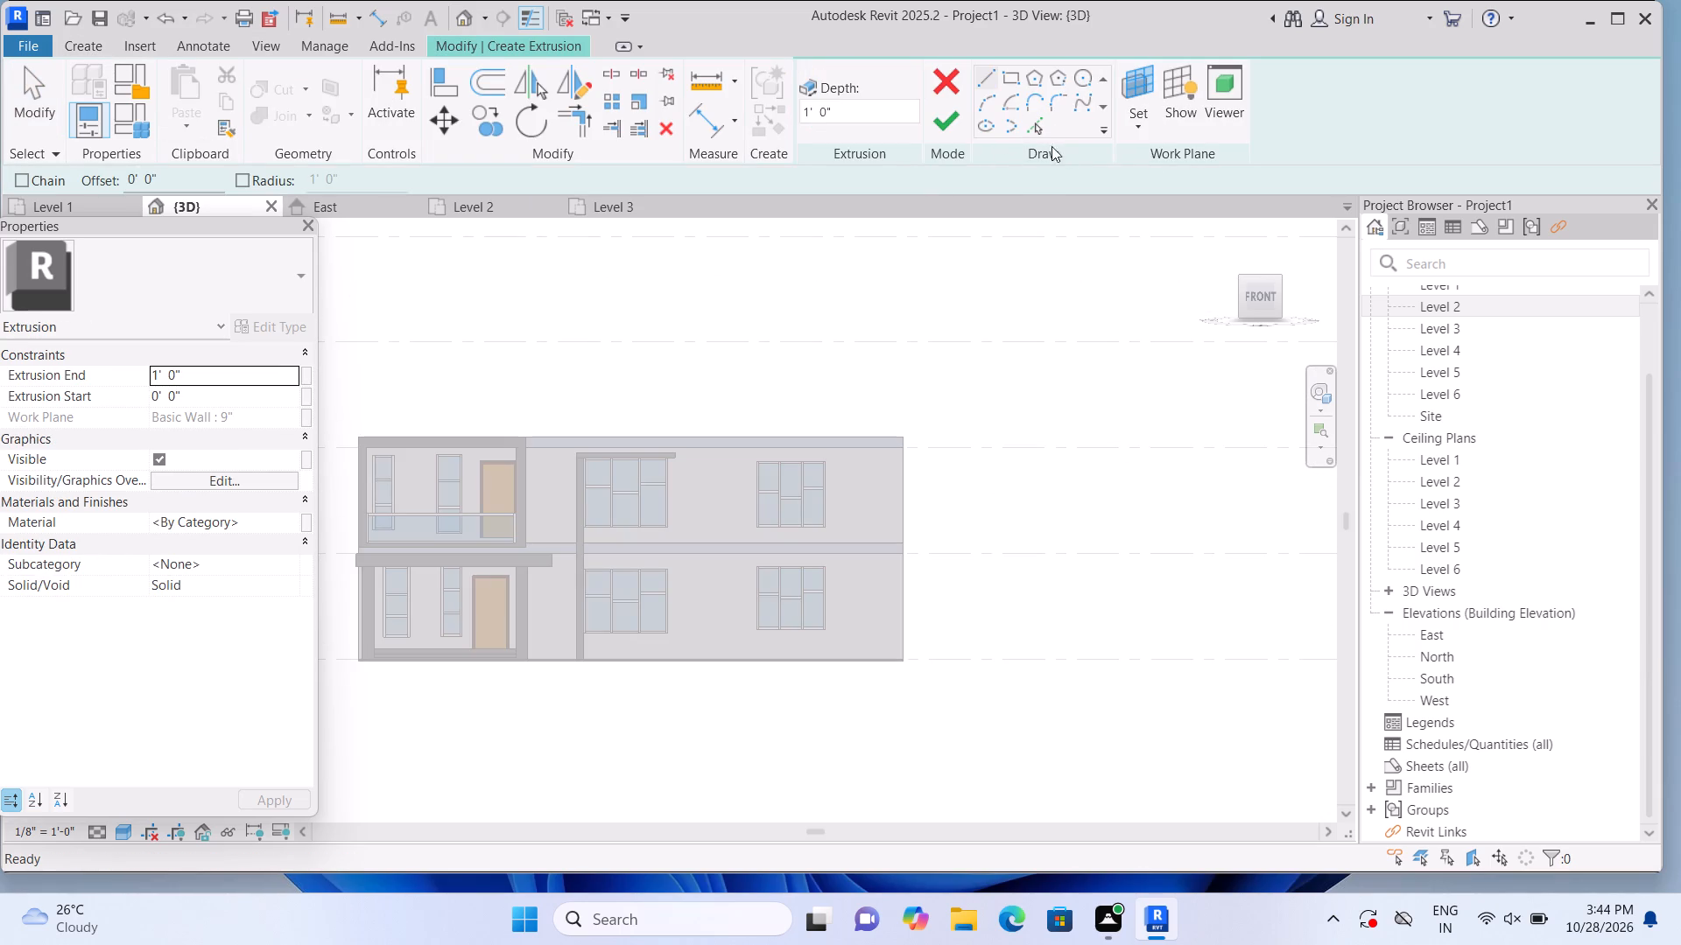
{"action": "left_click", "coordinate": [1144, 134]}
{"action": "left_click", "coordinate": [1164, 204]}
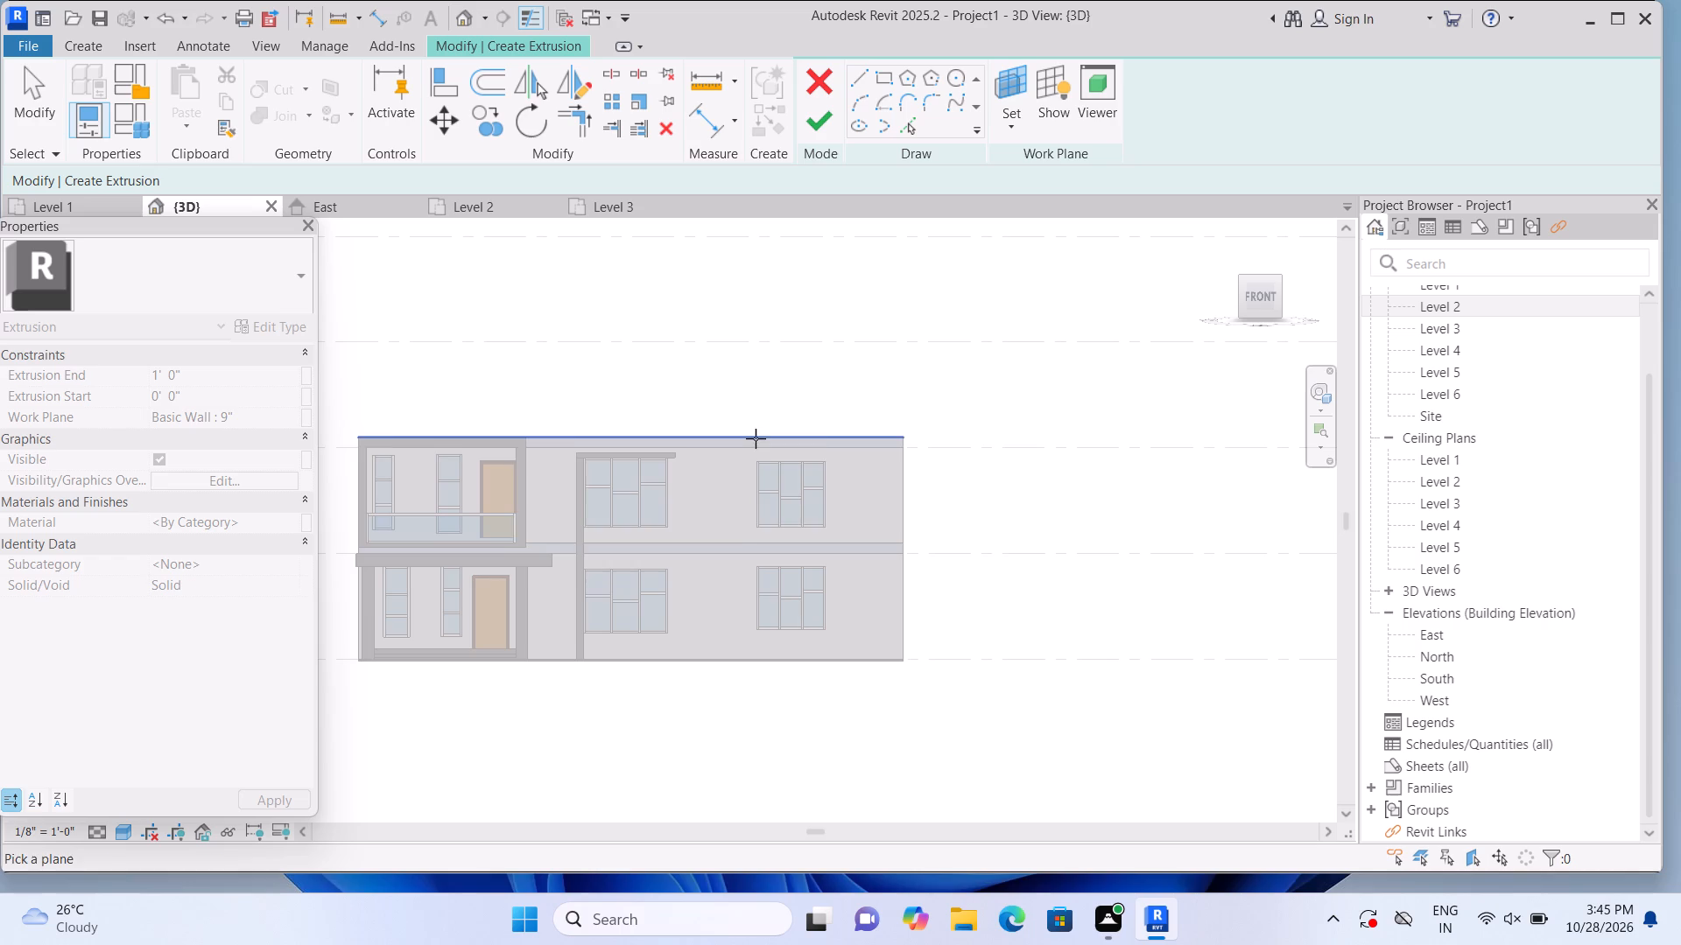
{"action": "left_click", "coordinate": [687, 479]}
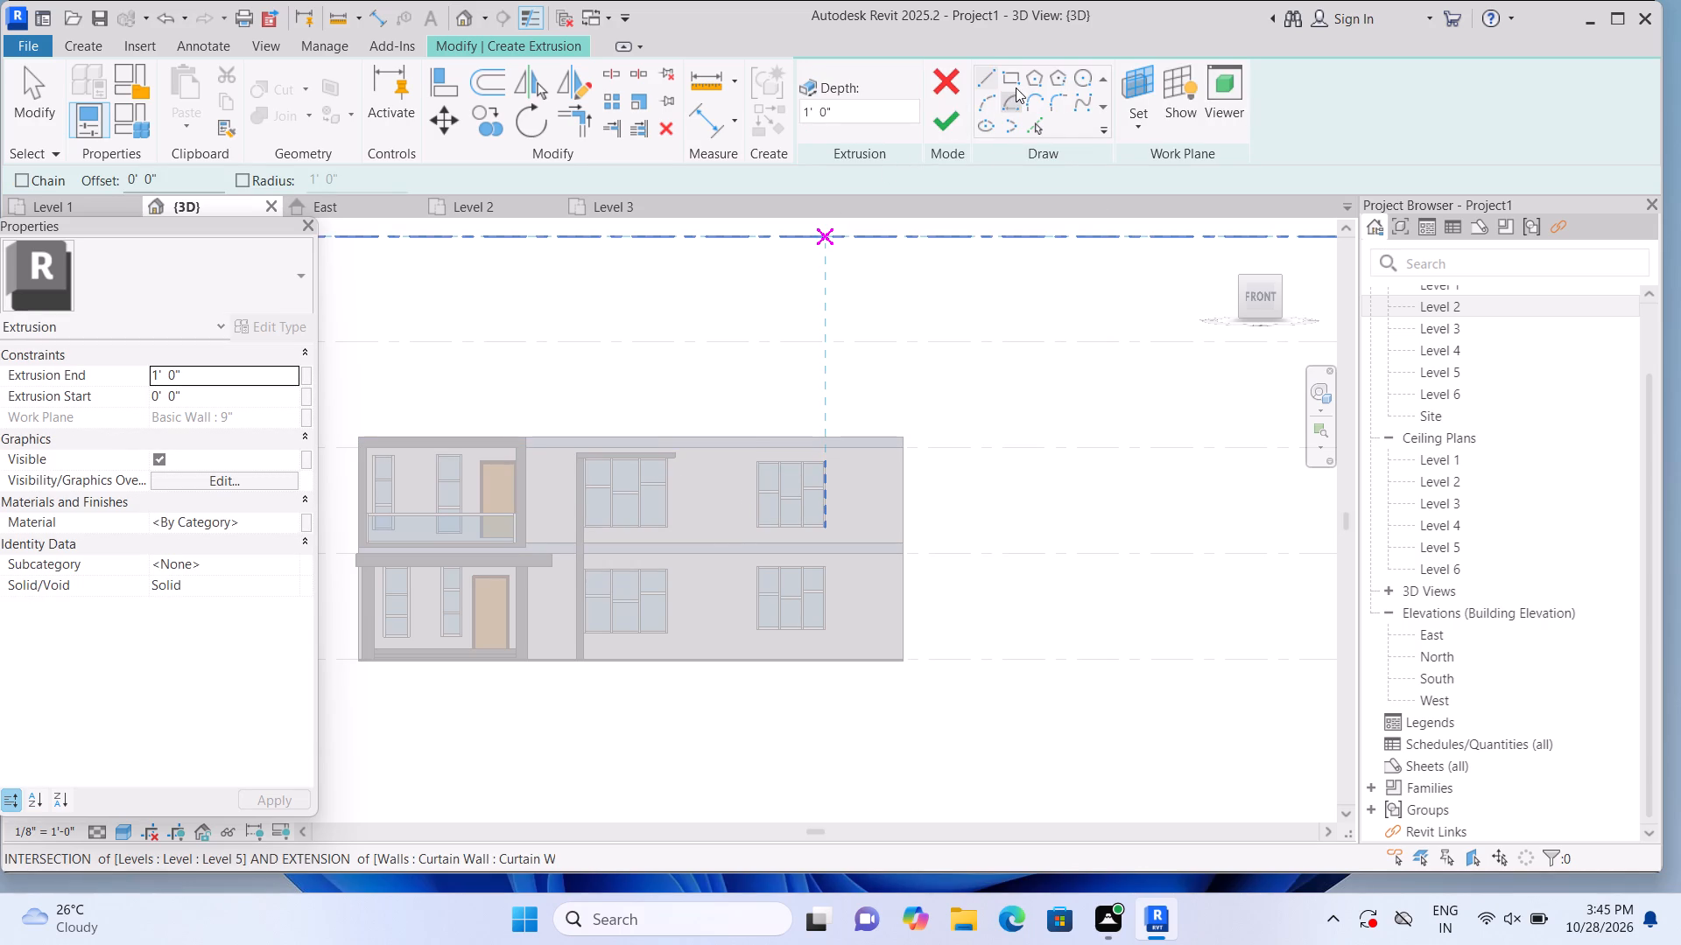
{"action": "left_click", "coordinate": [1015, 82]}
{"action": "scroll", "coordinate": [686, 524], "scroll_direction": "up", "scroll_amount": 5}
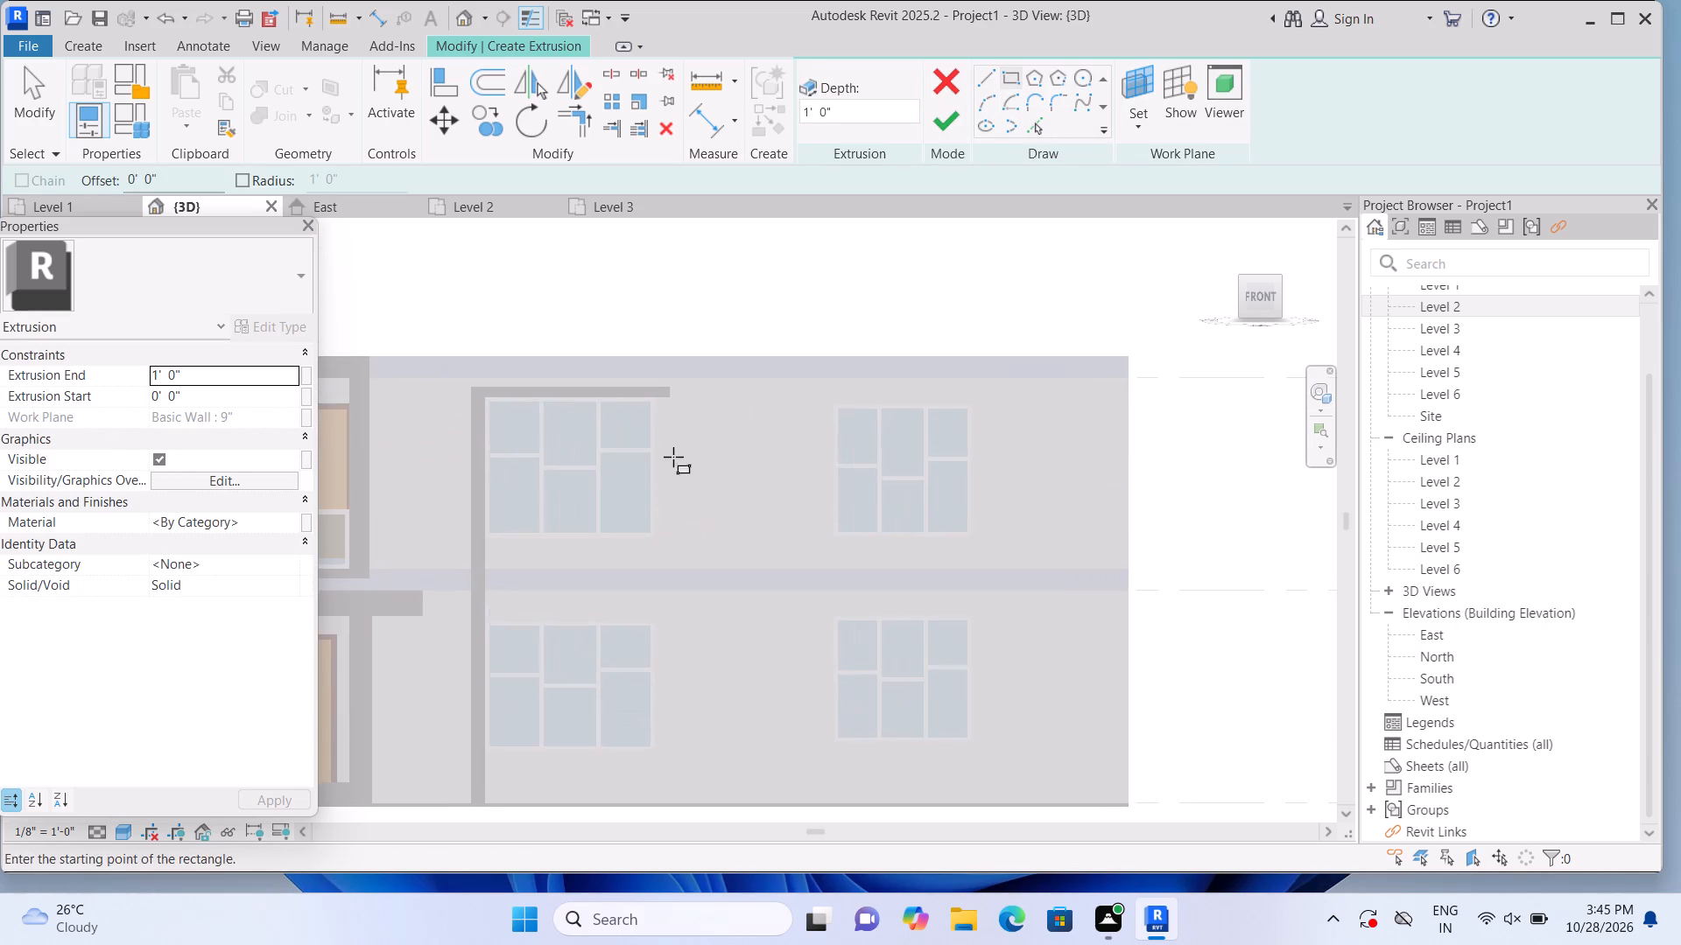
{"action": "scroll", "coordinate": [672, 401], "scroll_direction": "up", "scroll_amount": 1}
{"action": "left_click", "coordinate": [656, 402]}
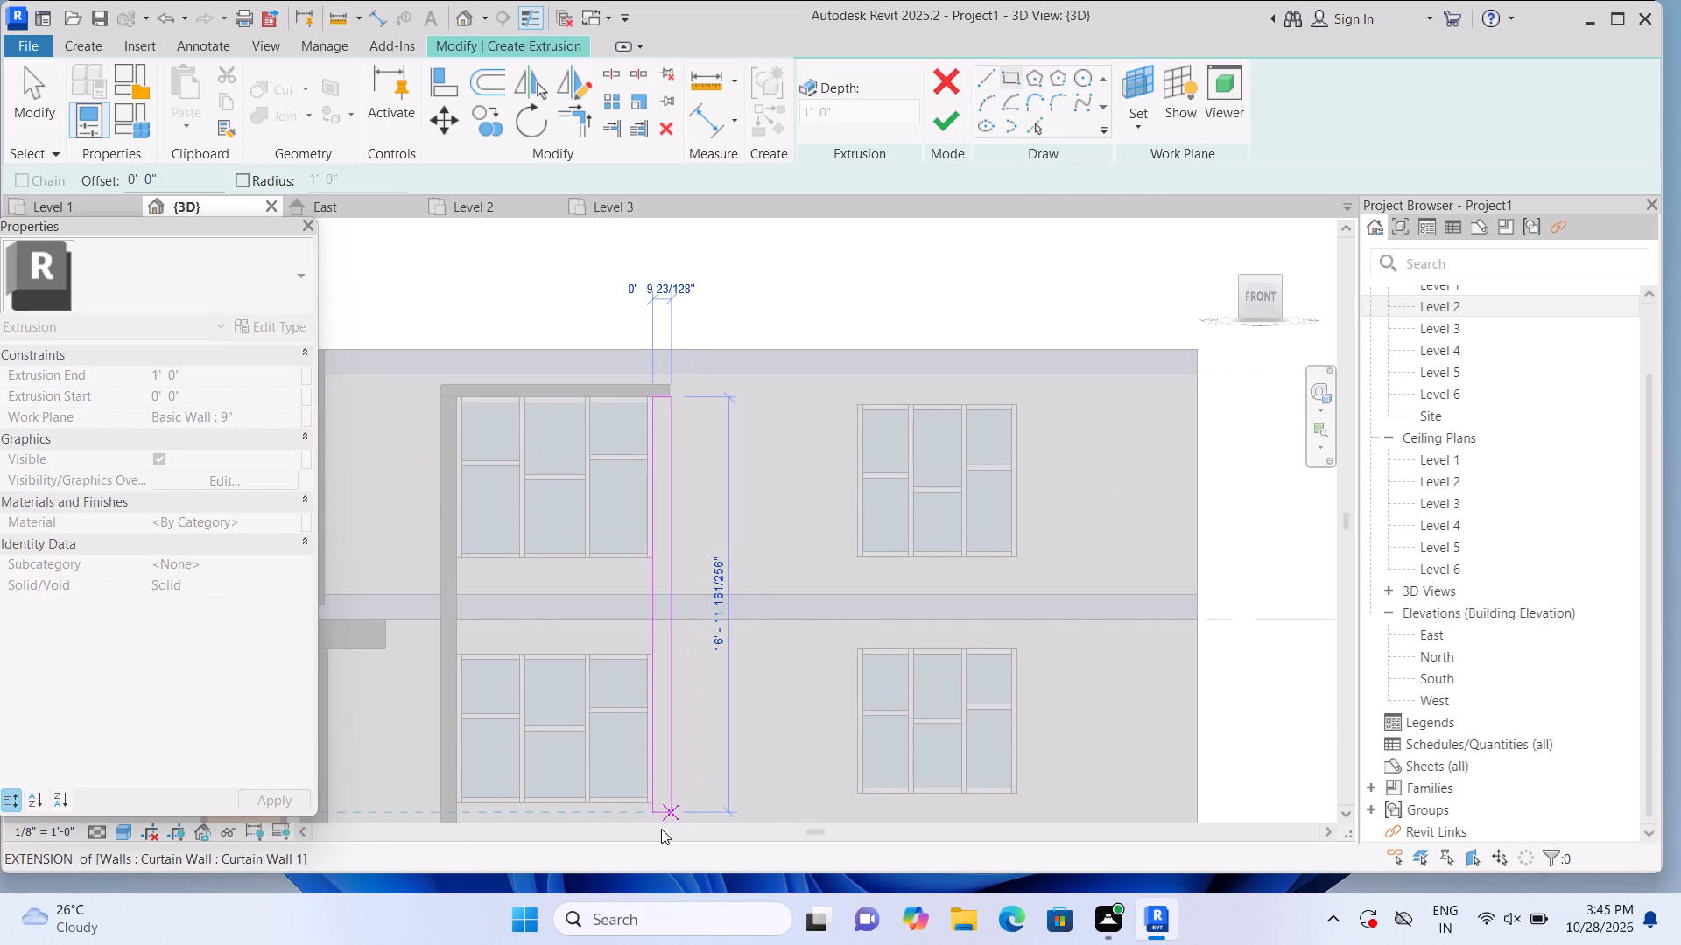
{"action": "middle_click_drag", "start_coordinate": [659, 829], "coordinate": [689, 710]}
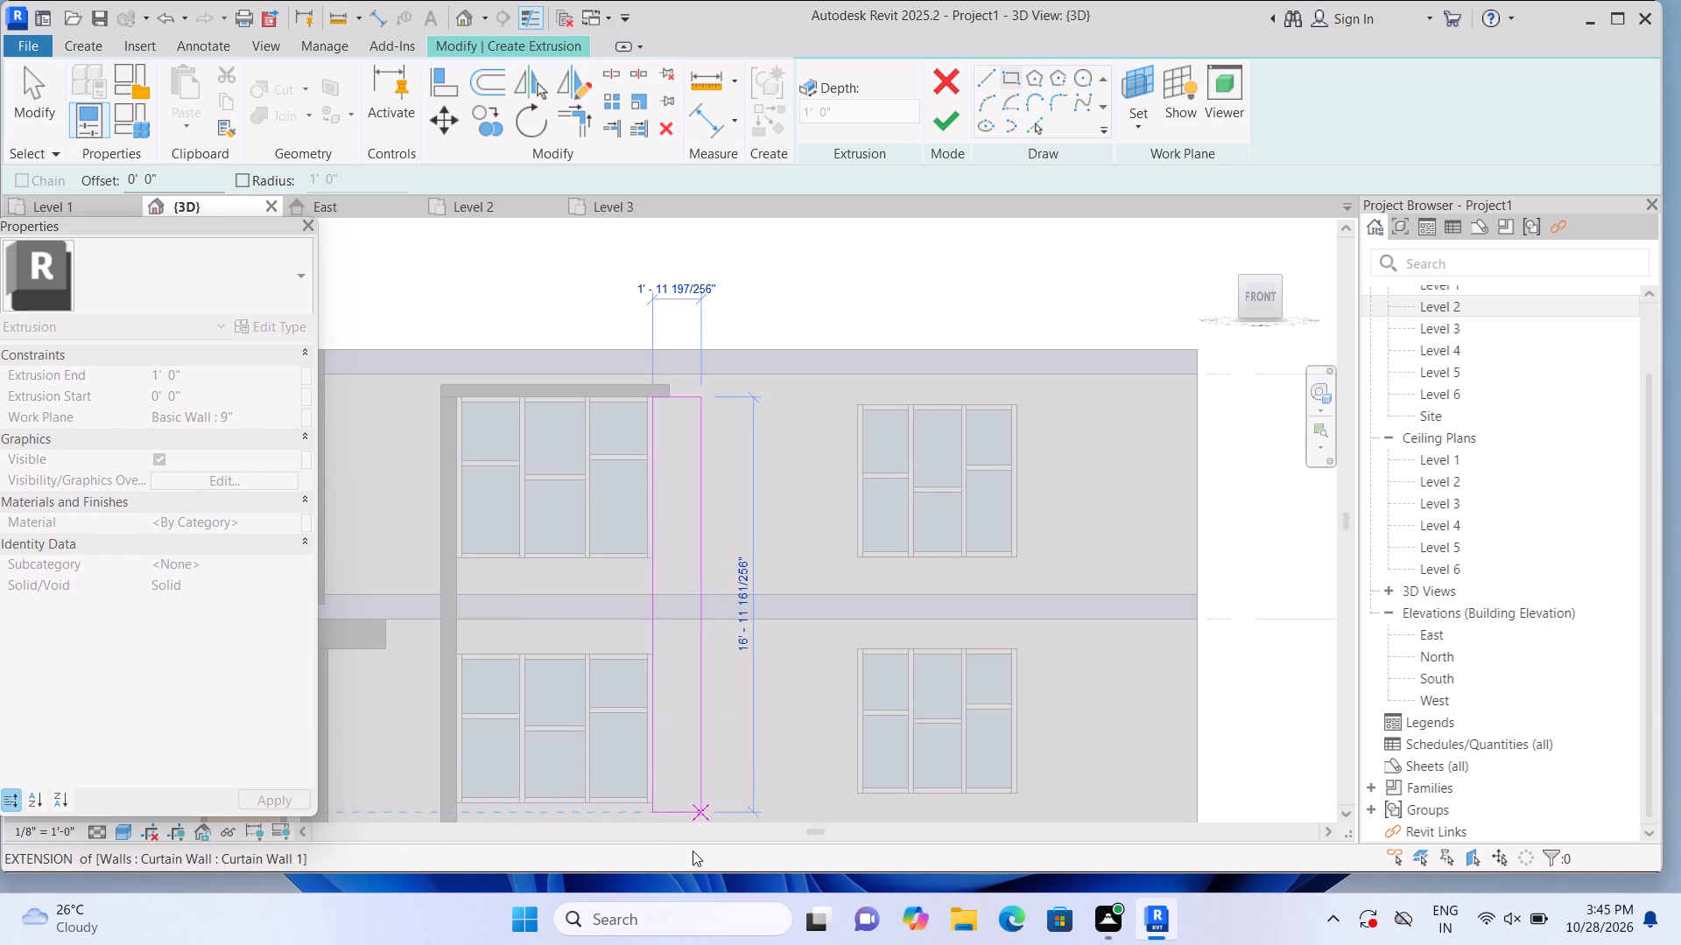
{"action": "scroll", "coordinate": [693, 850], "scroll_direction": "up", "scroll_amount": 1}
{"action": "middle_click_drag", "start_coordinate": [683, 833], "coordinate": [721, 754]}
{"action": "middle_click", "coordinate": [813, 689]}
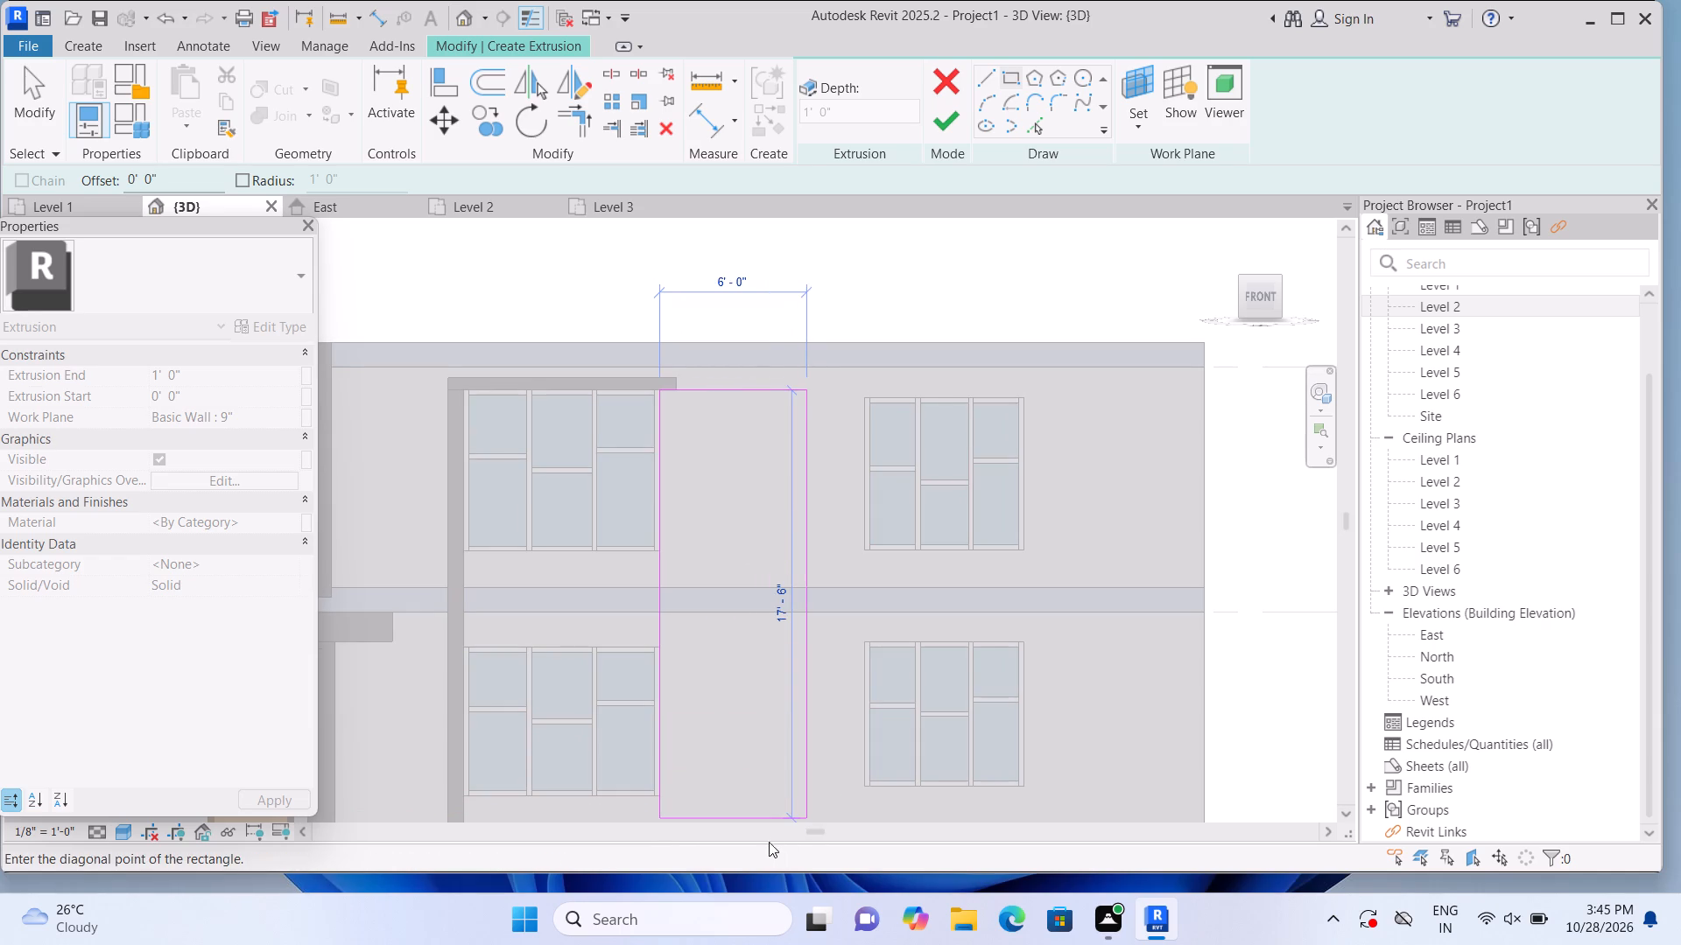
{"action": "scroll", "coordinate": [693, 810], "scroll_direction": "up", "scroll_amount": 1}
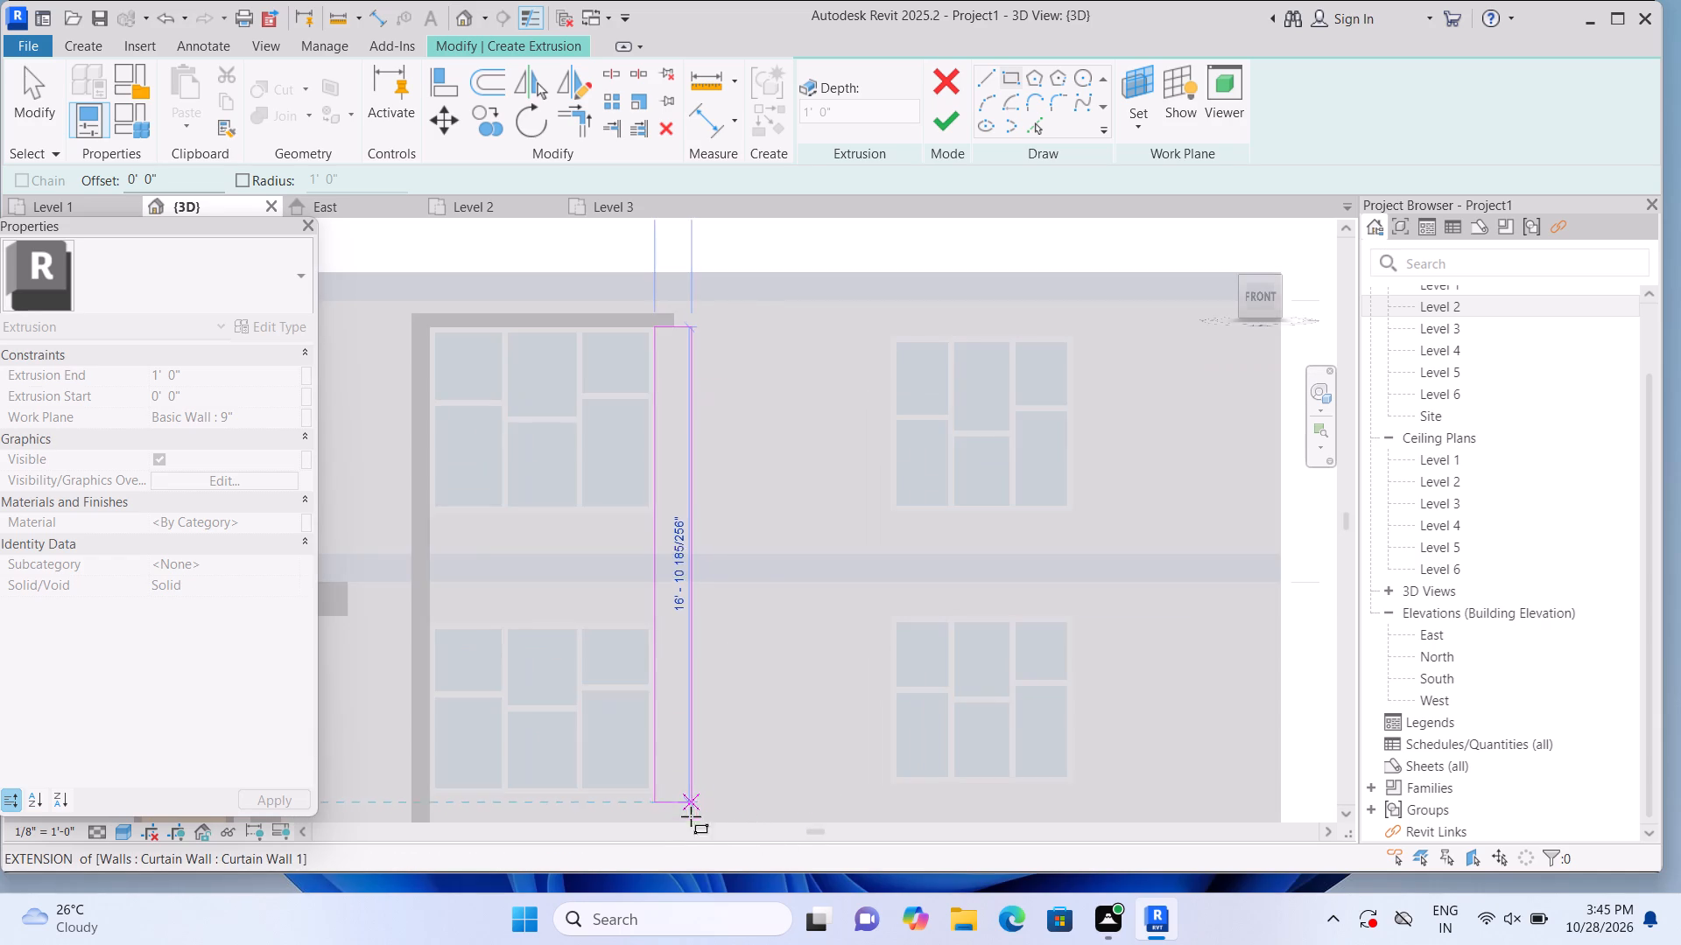
{"action": "scroll", "coordinate": [689, 829], "scroll_direction": "up", "scroll_amount": 4}
{"action": "middle_click_drag", "start_coordinate": [700, 822], "coordinate": [717, 795]}
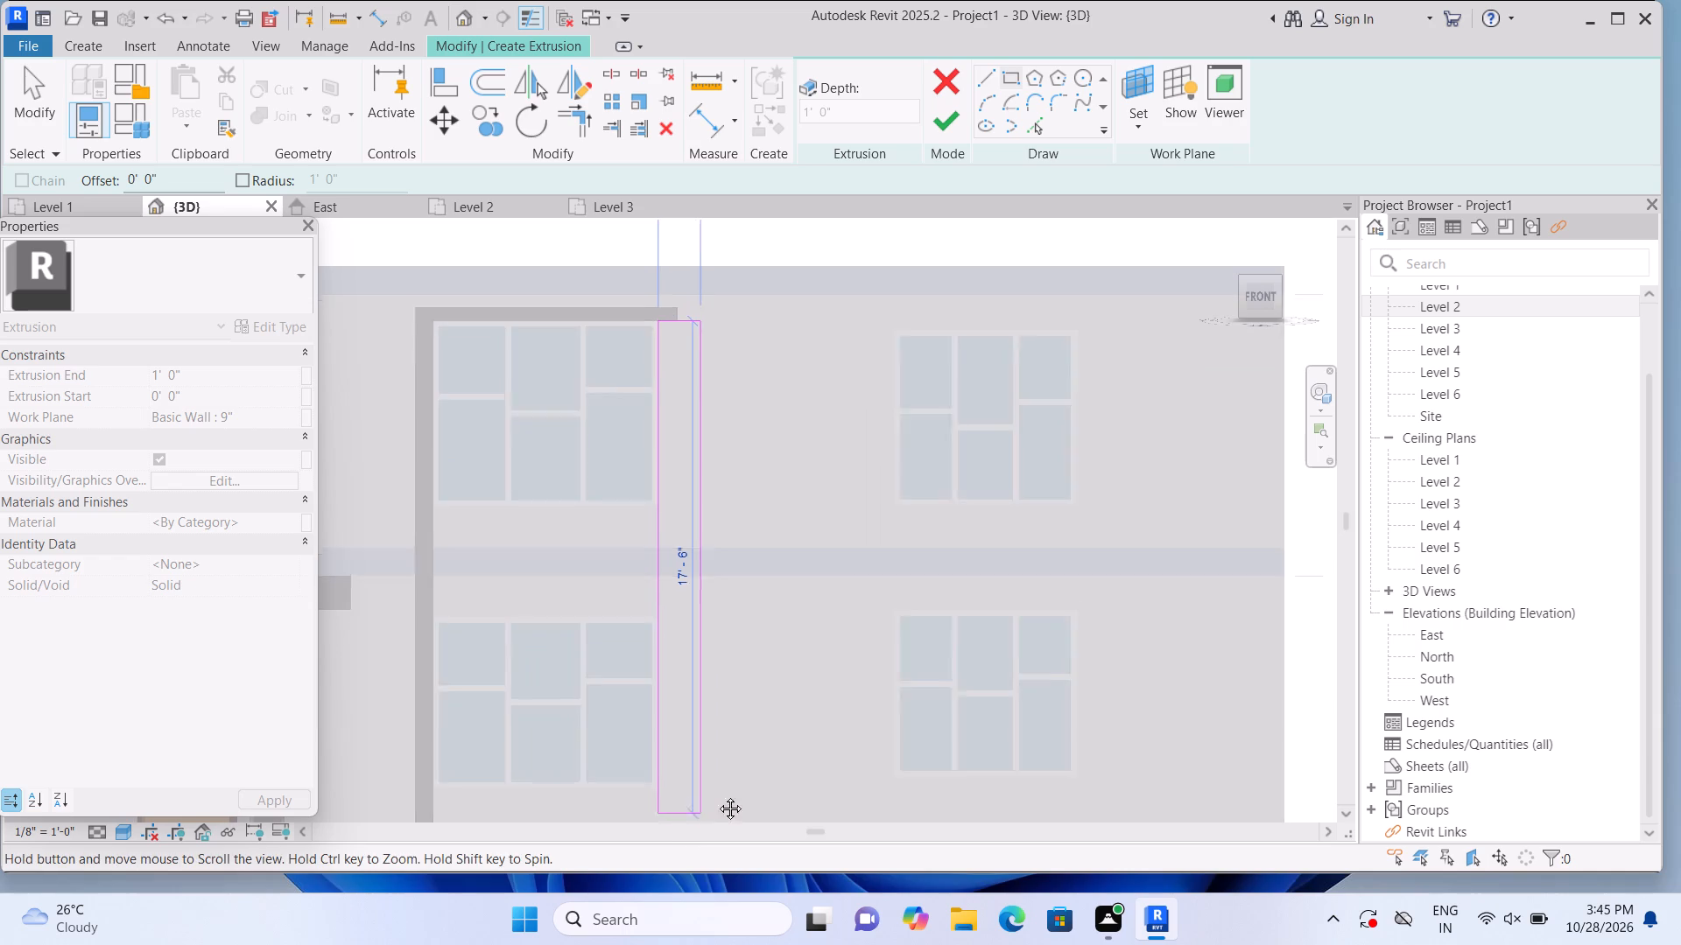
{"action": "middle_click_drag", "start_coordinate": [717, 795], "coordinate": [751, 729]}
{"action": "scroll", "coordinate": [743, 779], "scroll_direction": "up", "scroll_amount": 1}
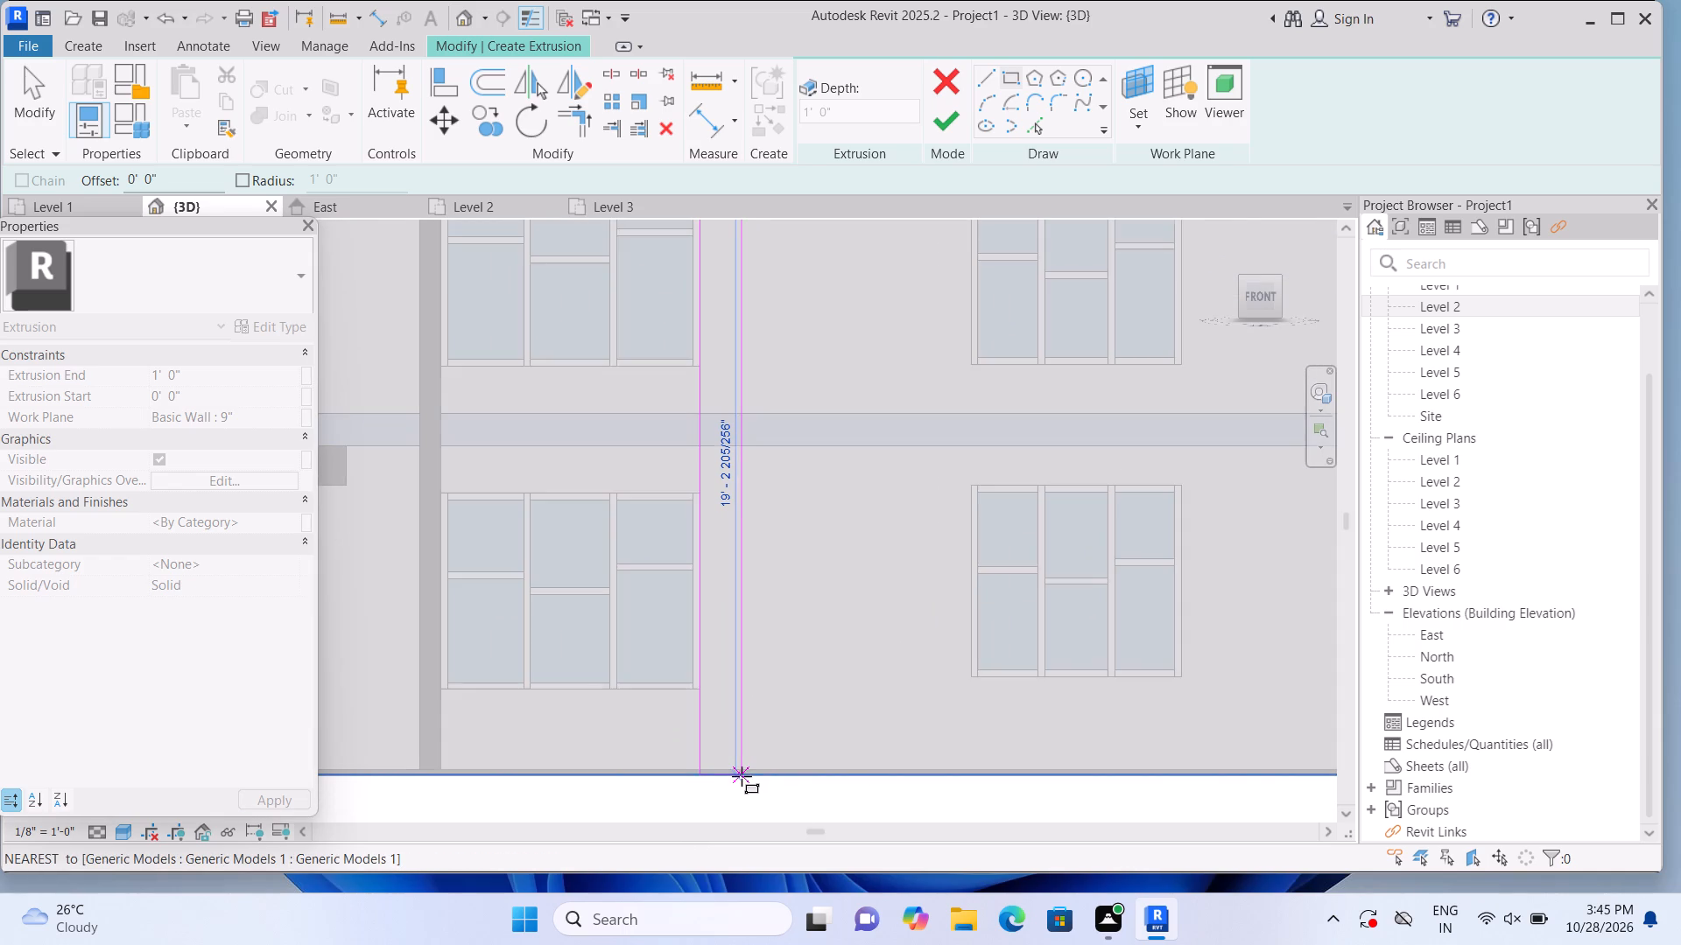
{"action": "scroll", "coordinate": [740, 774], "scroll_direction": "up", "scroll_amount": 1}
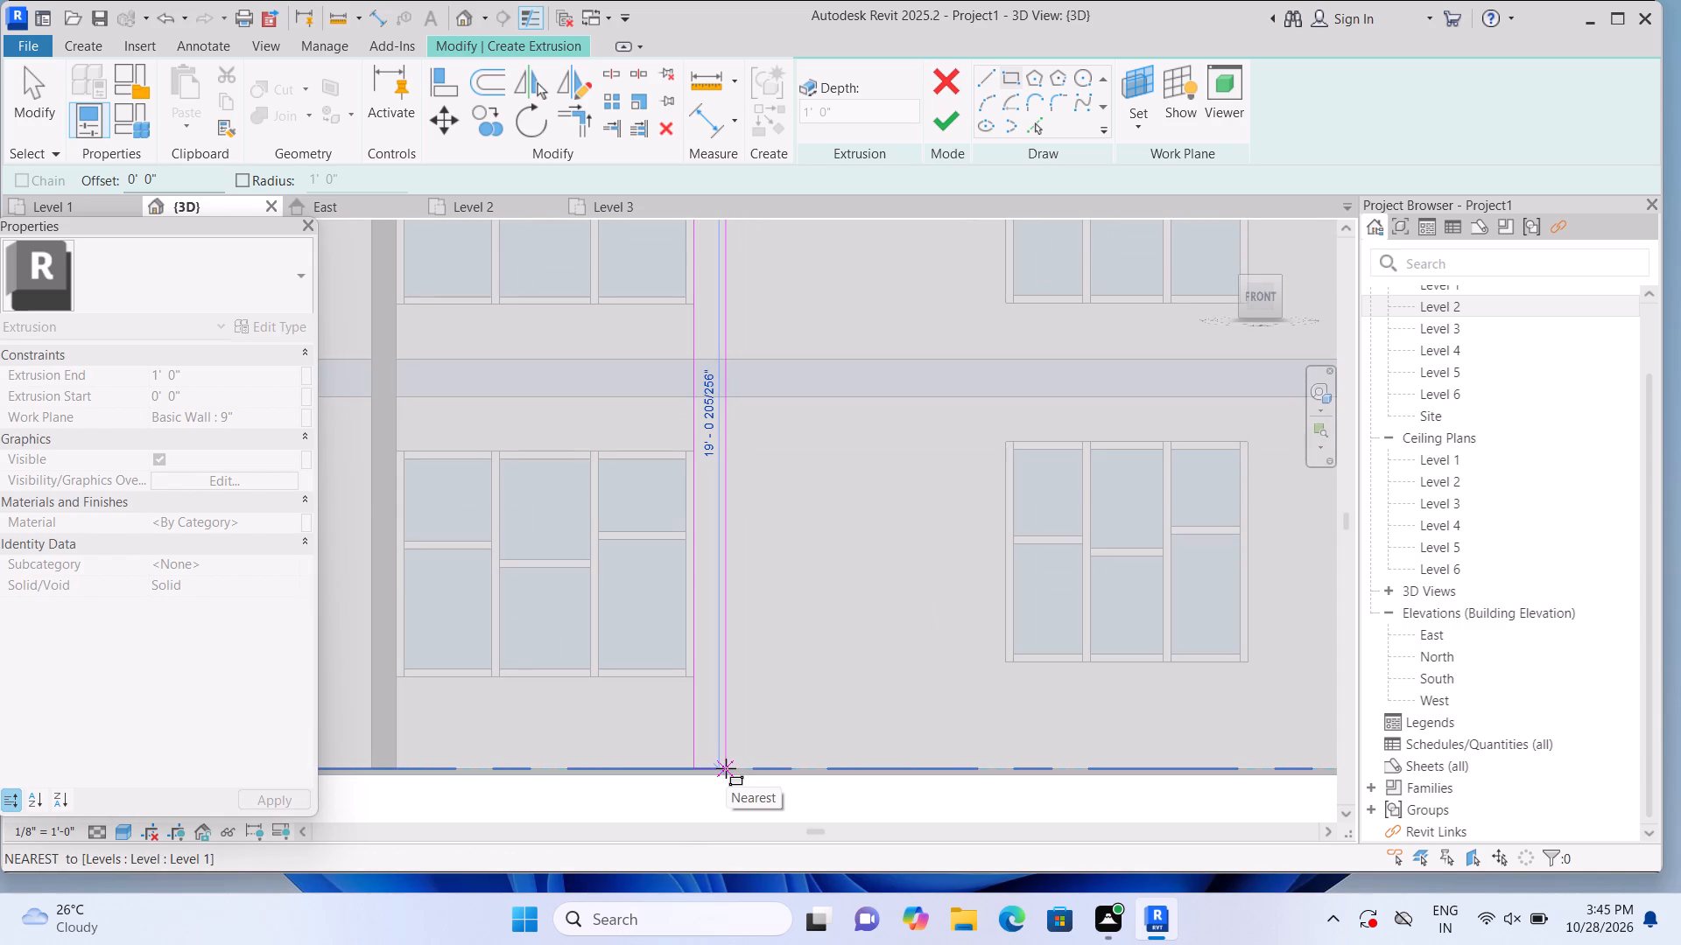
{"action": "left_click", "coordinate": [726, 768]}
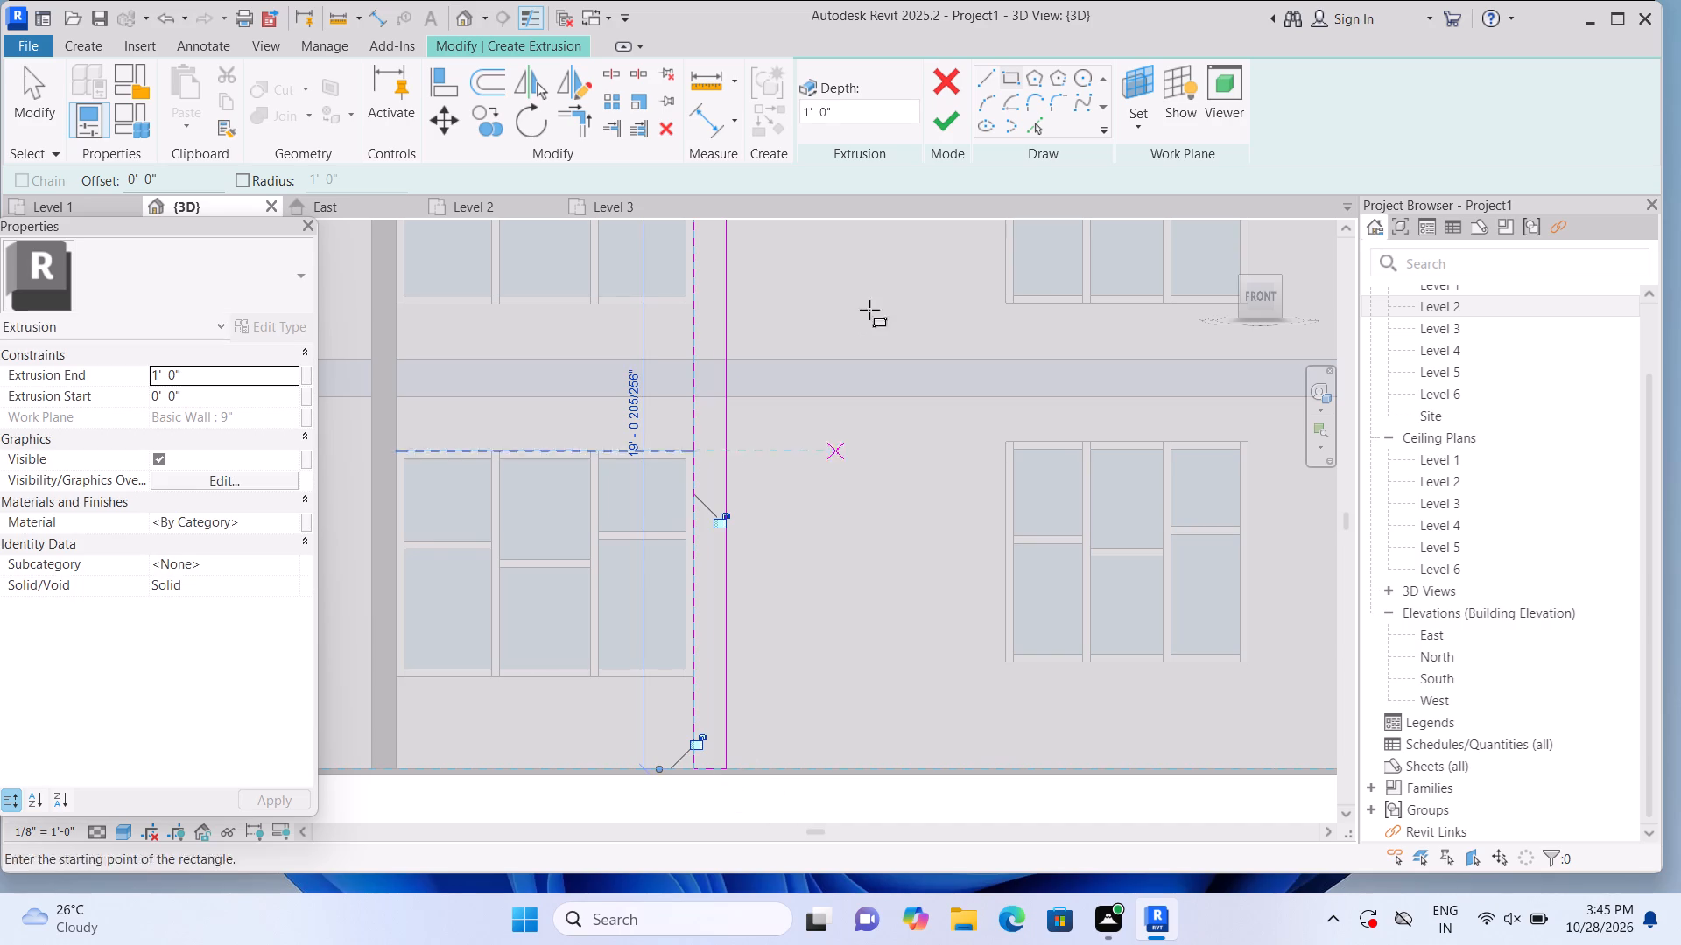
{"action": "left_click", "coordinate": [944, 130]}
Extend the top strip's right end to line up with the outer edge of the right vertical strip.
{"action": "scroll", "coordinate": [895, 391], "scroll_direction": "down", "scroll_amount": 3}
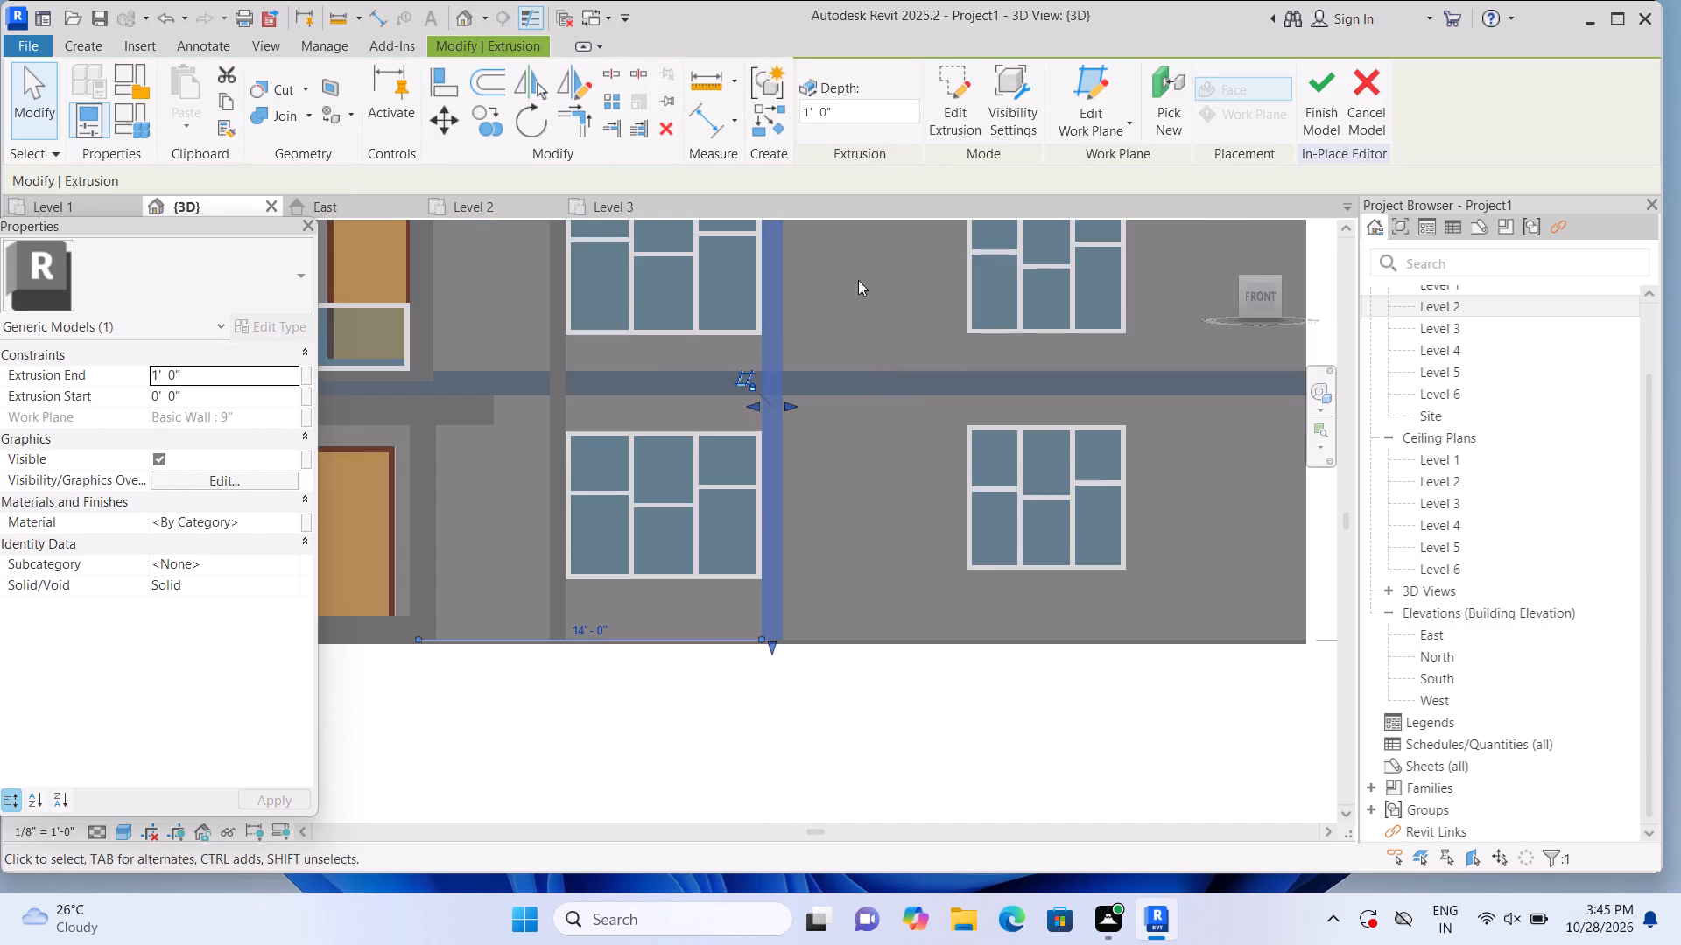
{"action": "middle_click_drag", "start_coordinate": [847, 271], "coordinate": [862, 481]}
{"action": "scroll", "coordinate": [802, 387], "scroll_direction": "up", "scroll_amount": 5}
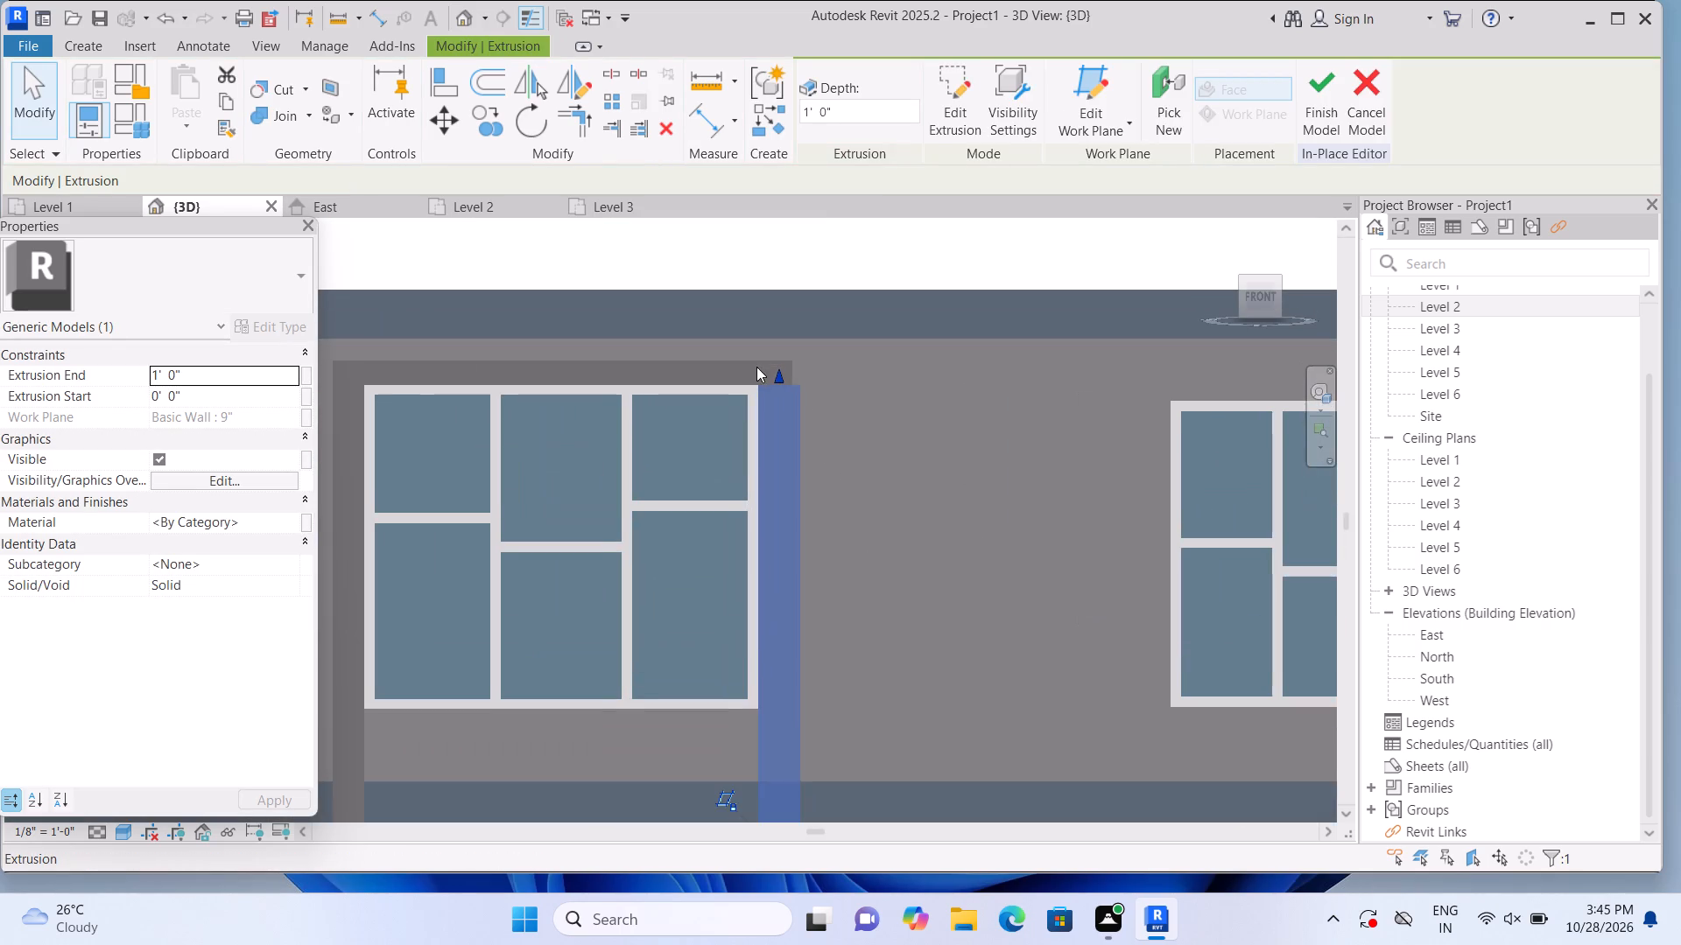
{"action": "left_click", "coordinate": [752, 363]}
{"action": "left_click", "coordinate": [795, 368]}
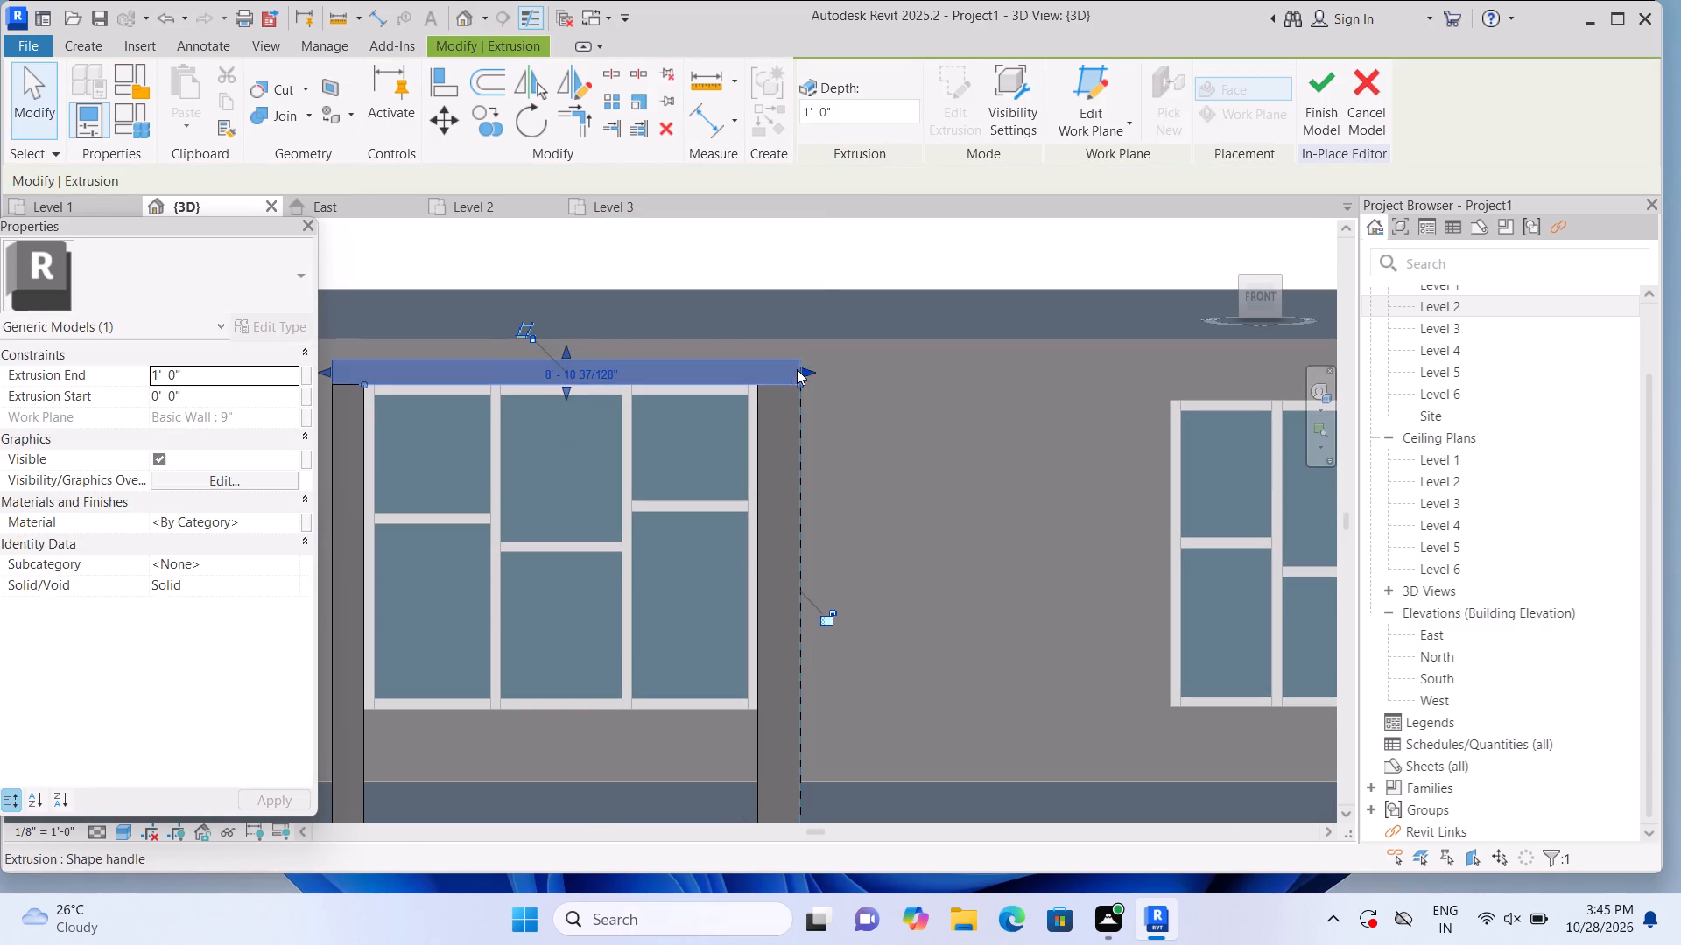
{"action": "left_click", "coordinate": [829, 266]}
{"action": "scroll", "coordinate": [848, 276], "scroll_direction": "down", "scroll_amount": 2}
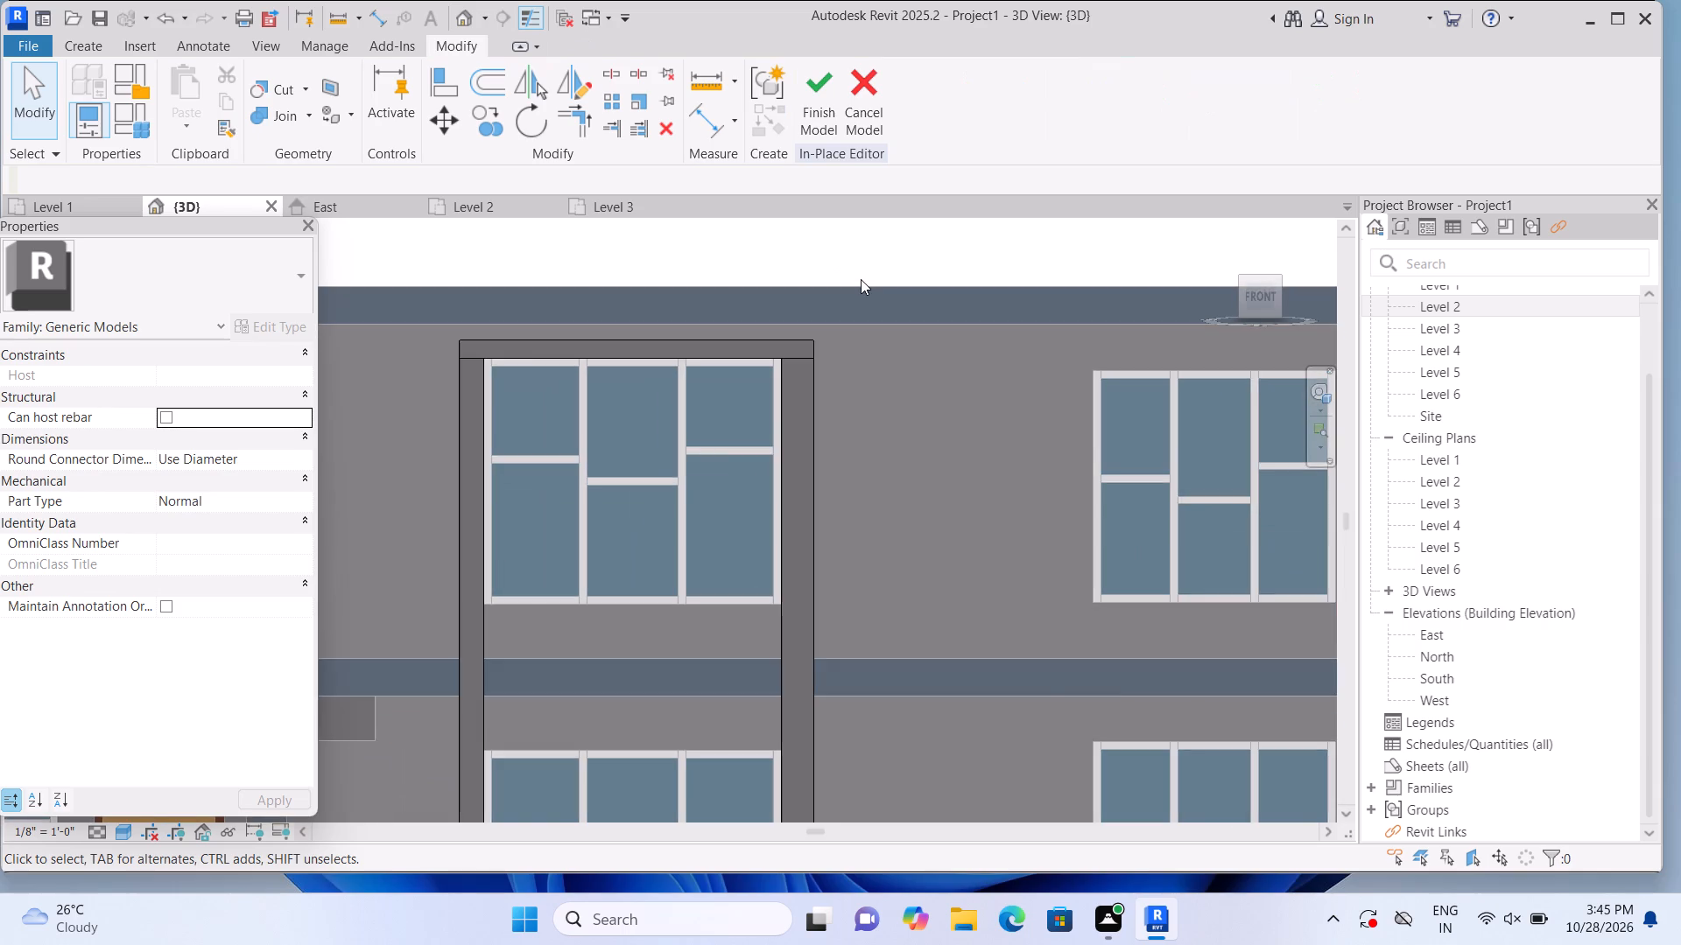
{"action": "scroll", "coordinate": [861, 279], "scroll_direction": "down", "scroll_amount": 3}
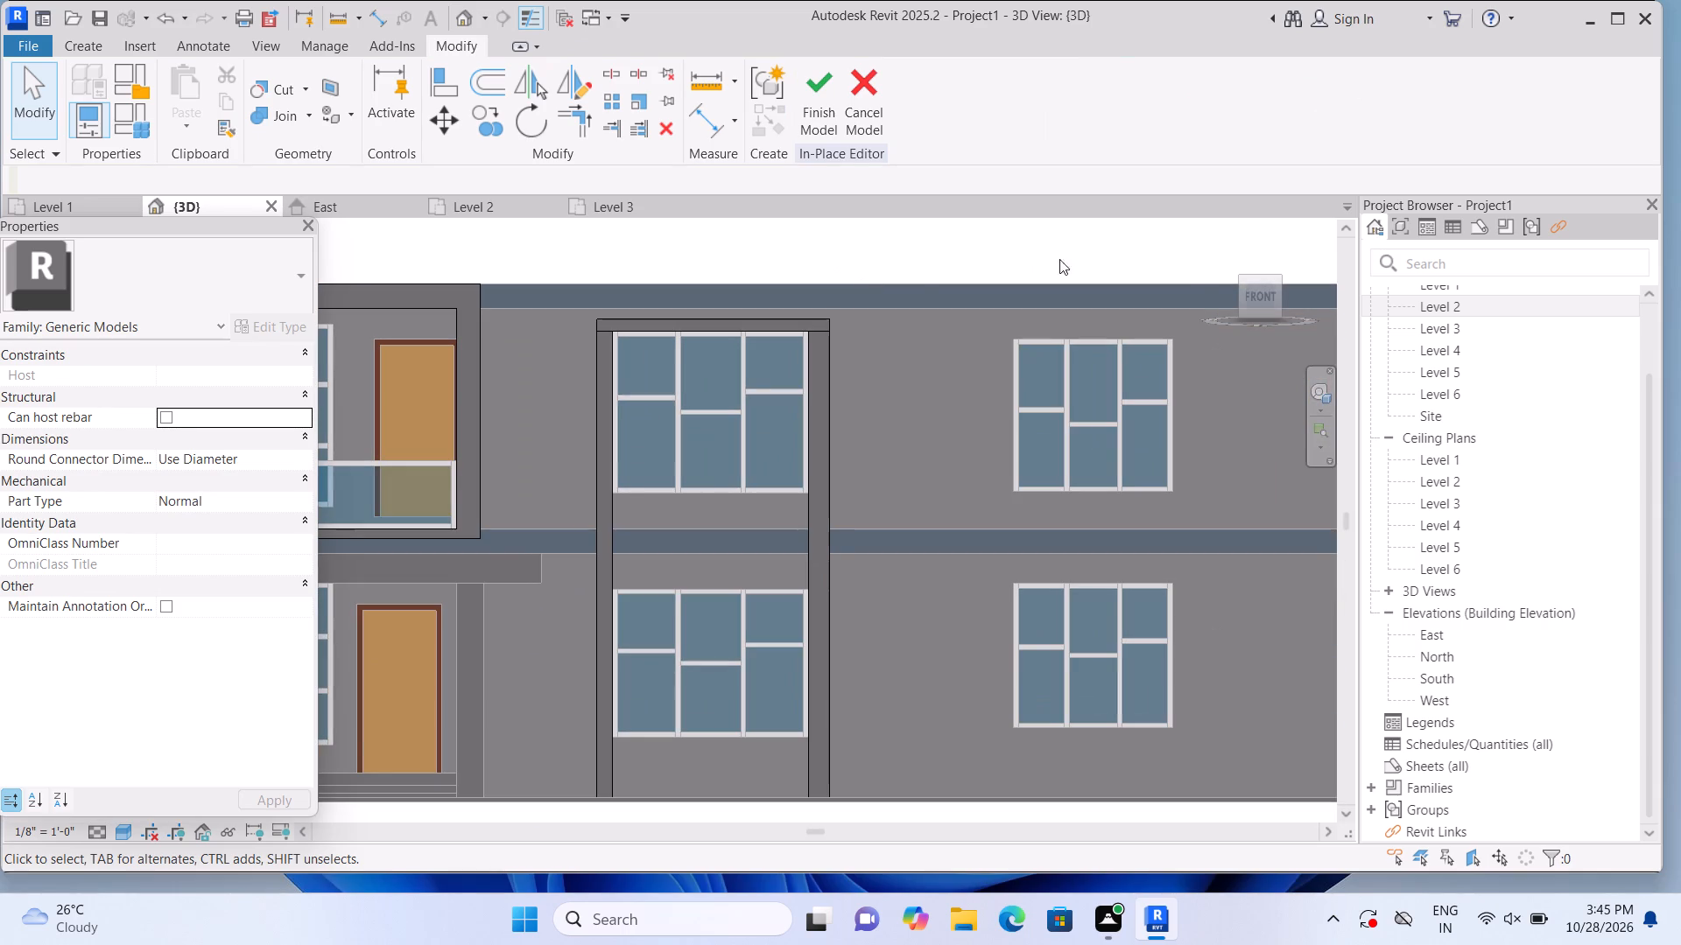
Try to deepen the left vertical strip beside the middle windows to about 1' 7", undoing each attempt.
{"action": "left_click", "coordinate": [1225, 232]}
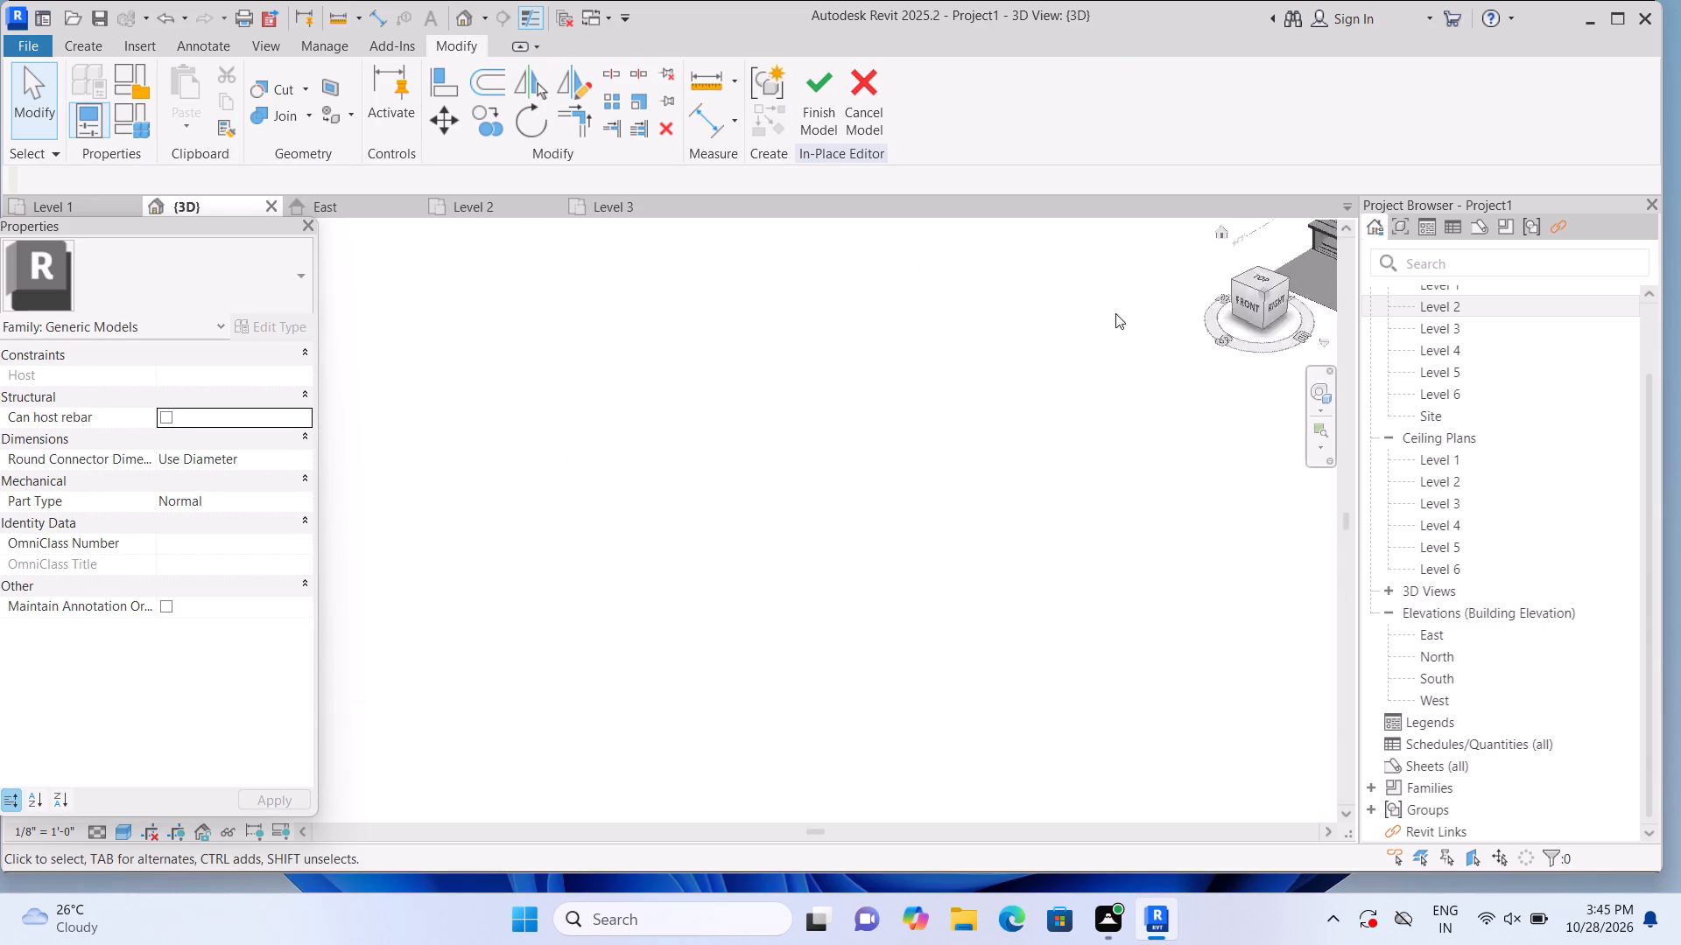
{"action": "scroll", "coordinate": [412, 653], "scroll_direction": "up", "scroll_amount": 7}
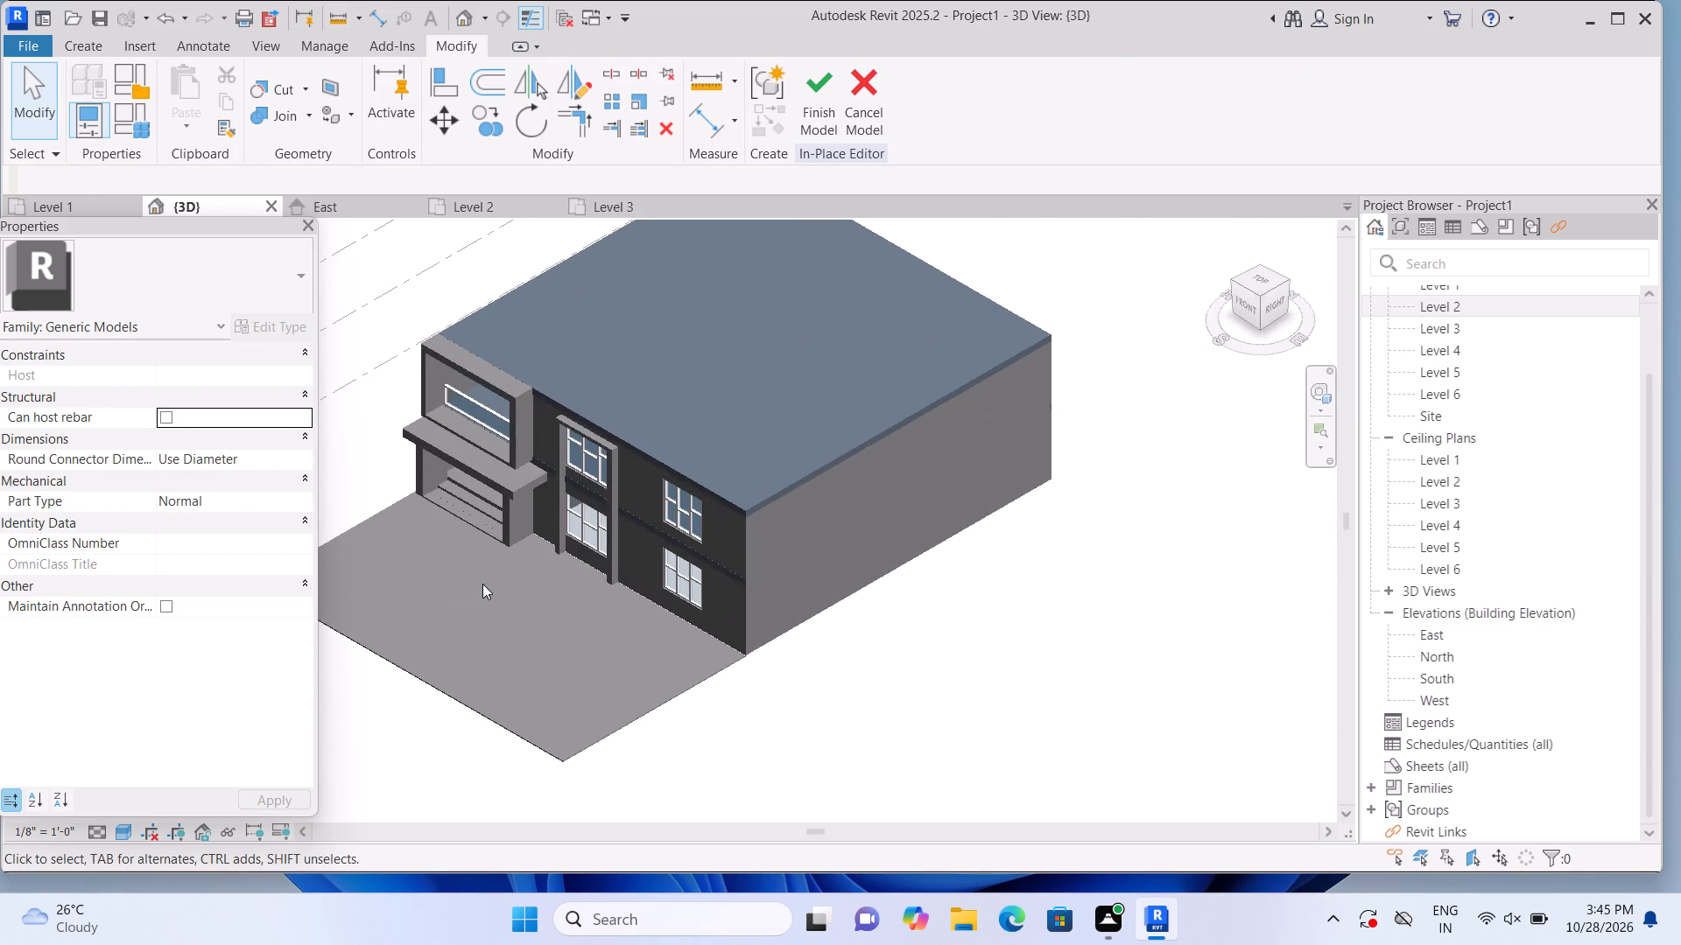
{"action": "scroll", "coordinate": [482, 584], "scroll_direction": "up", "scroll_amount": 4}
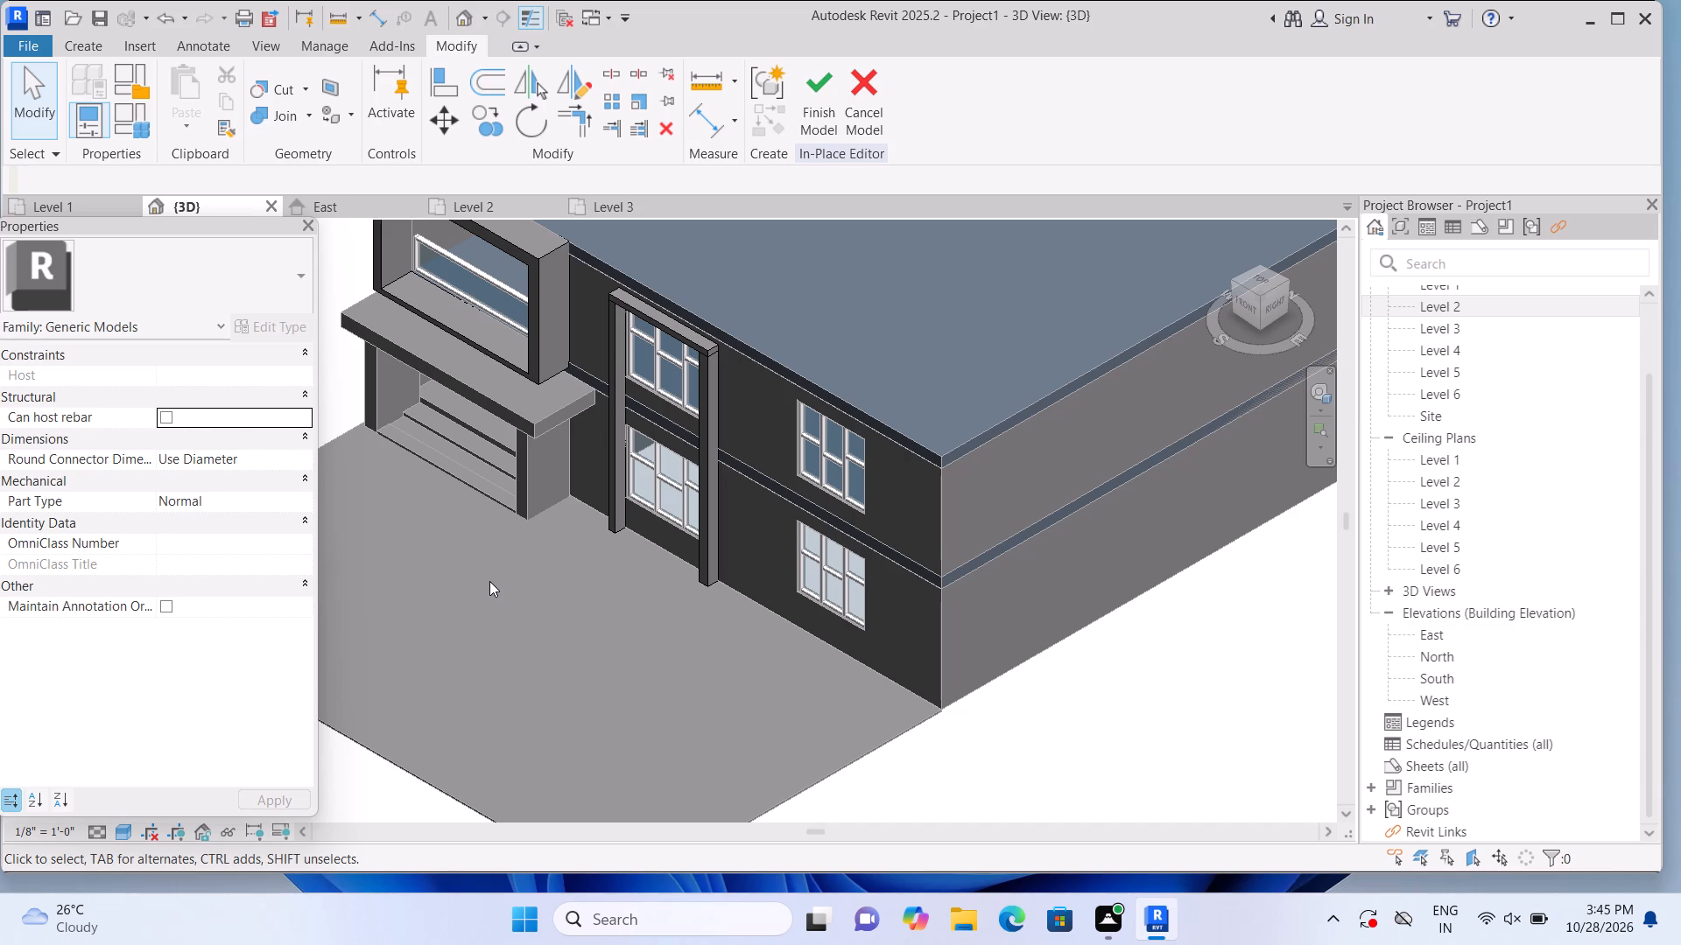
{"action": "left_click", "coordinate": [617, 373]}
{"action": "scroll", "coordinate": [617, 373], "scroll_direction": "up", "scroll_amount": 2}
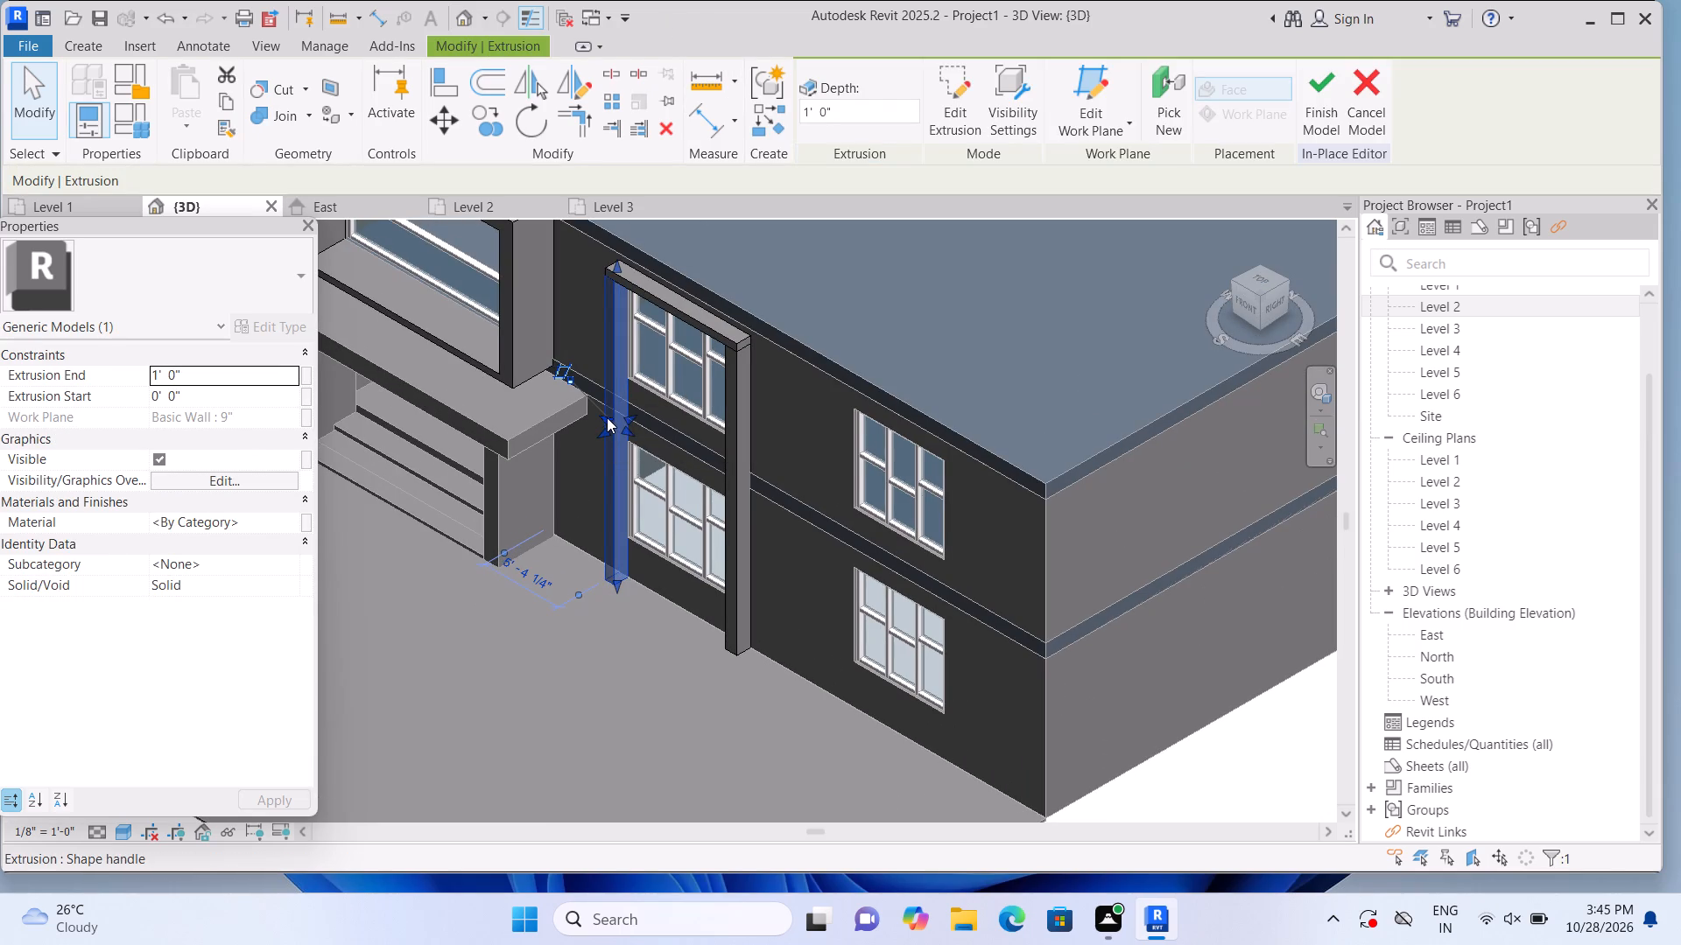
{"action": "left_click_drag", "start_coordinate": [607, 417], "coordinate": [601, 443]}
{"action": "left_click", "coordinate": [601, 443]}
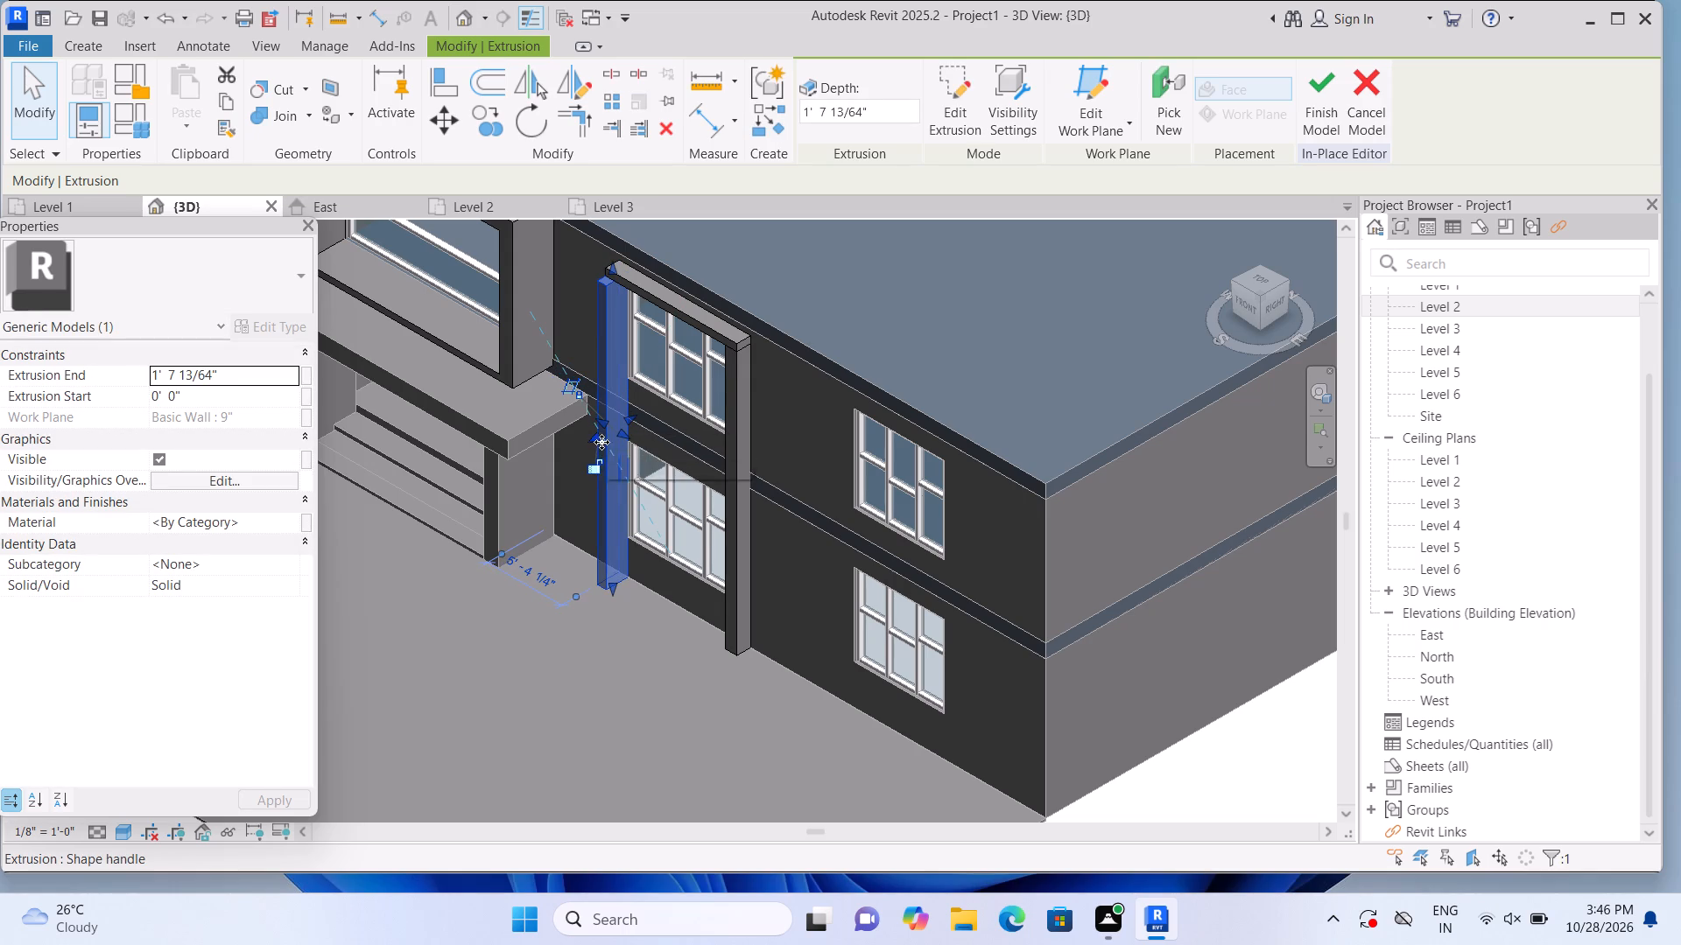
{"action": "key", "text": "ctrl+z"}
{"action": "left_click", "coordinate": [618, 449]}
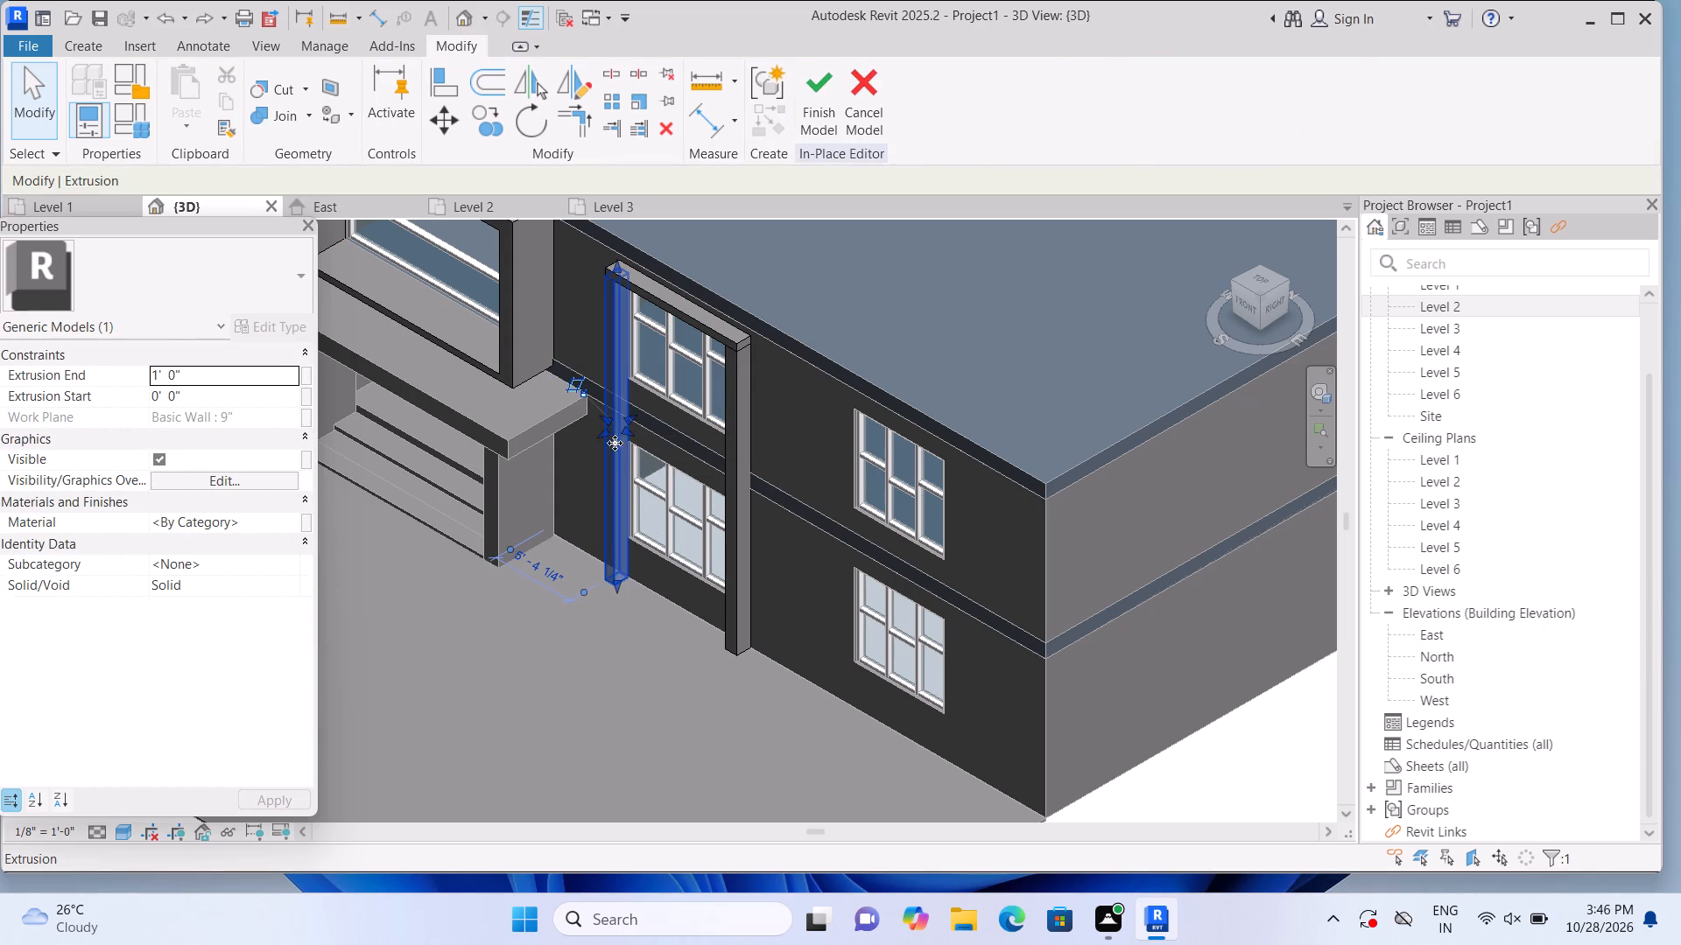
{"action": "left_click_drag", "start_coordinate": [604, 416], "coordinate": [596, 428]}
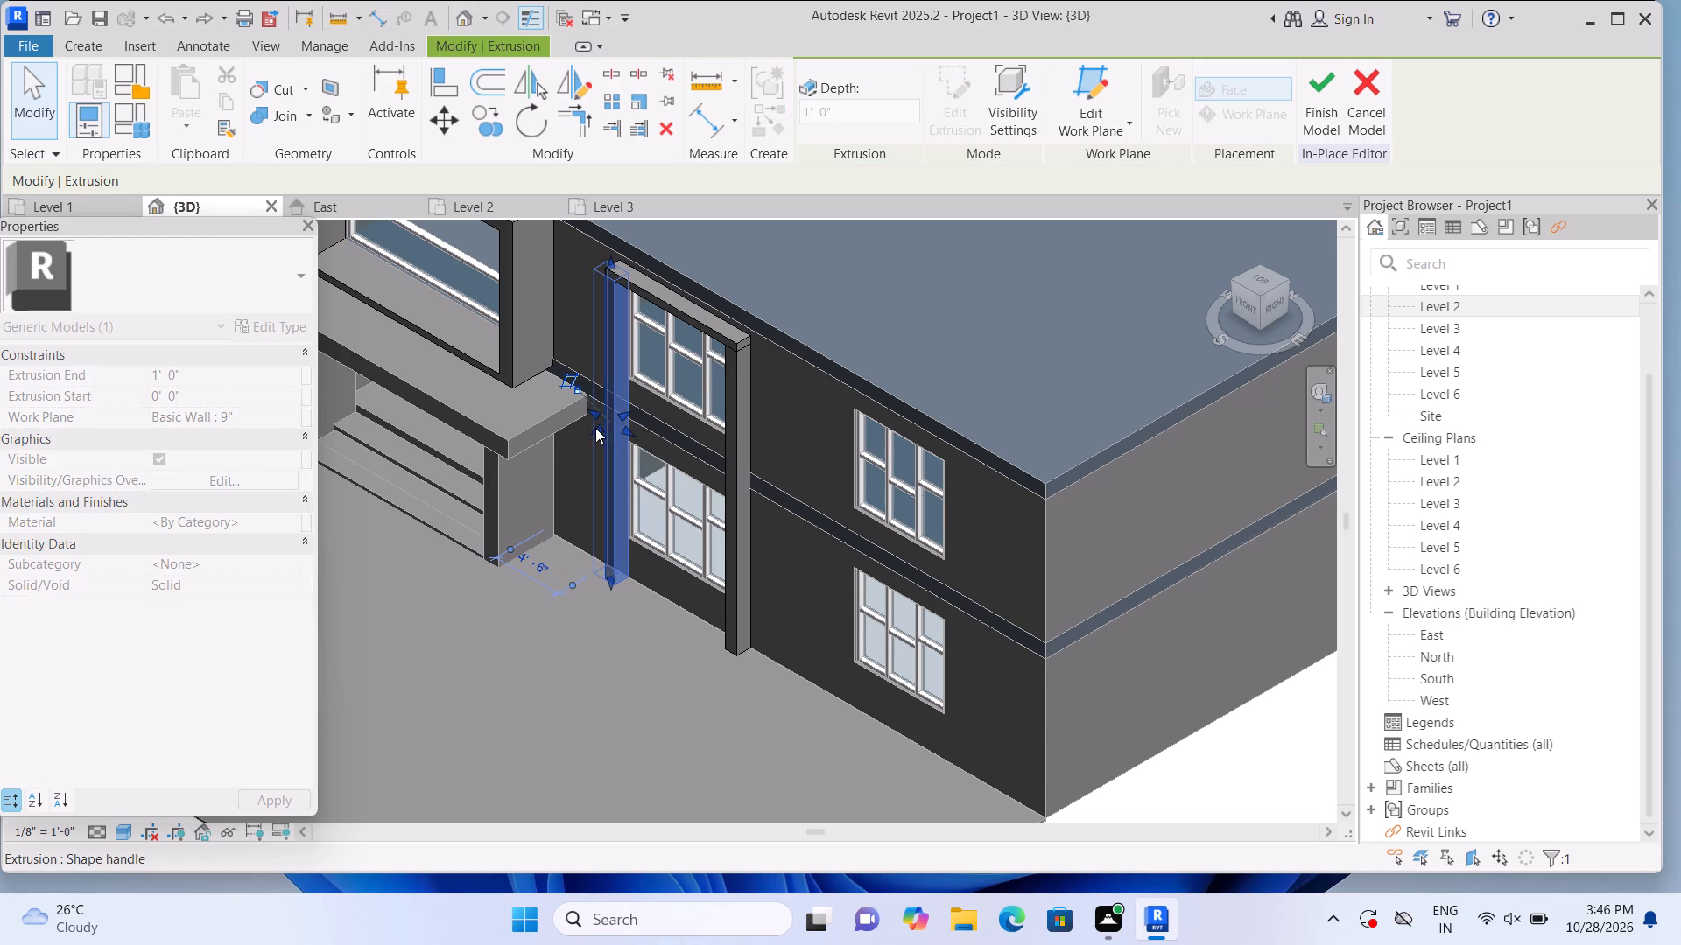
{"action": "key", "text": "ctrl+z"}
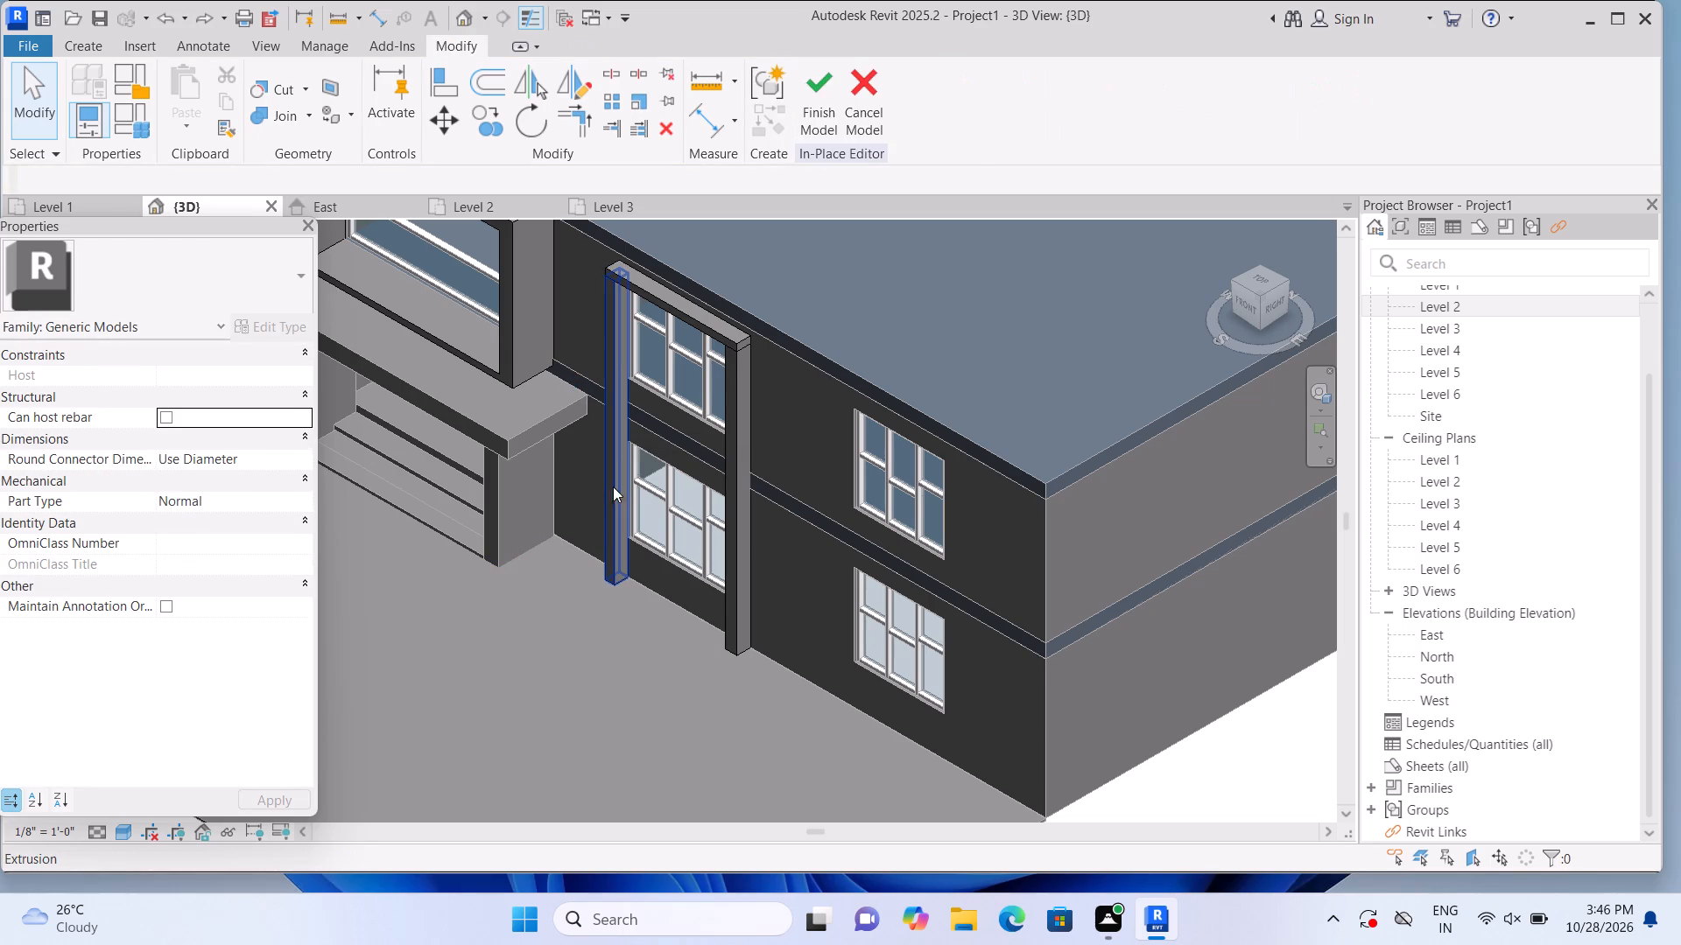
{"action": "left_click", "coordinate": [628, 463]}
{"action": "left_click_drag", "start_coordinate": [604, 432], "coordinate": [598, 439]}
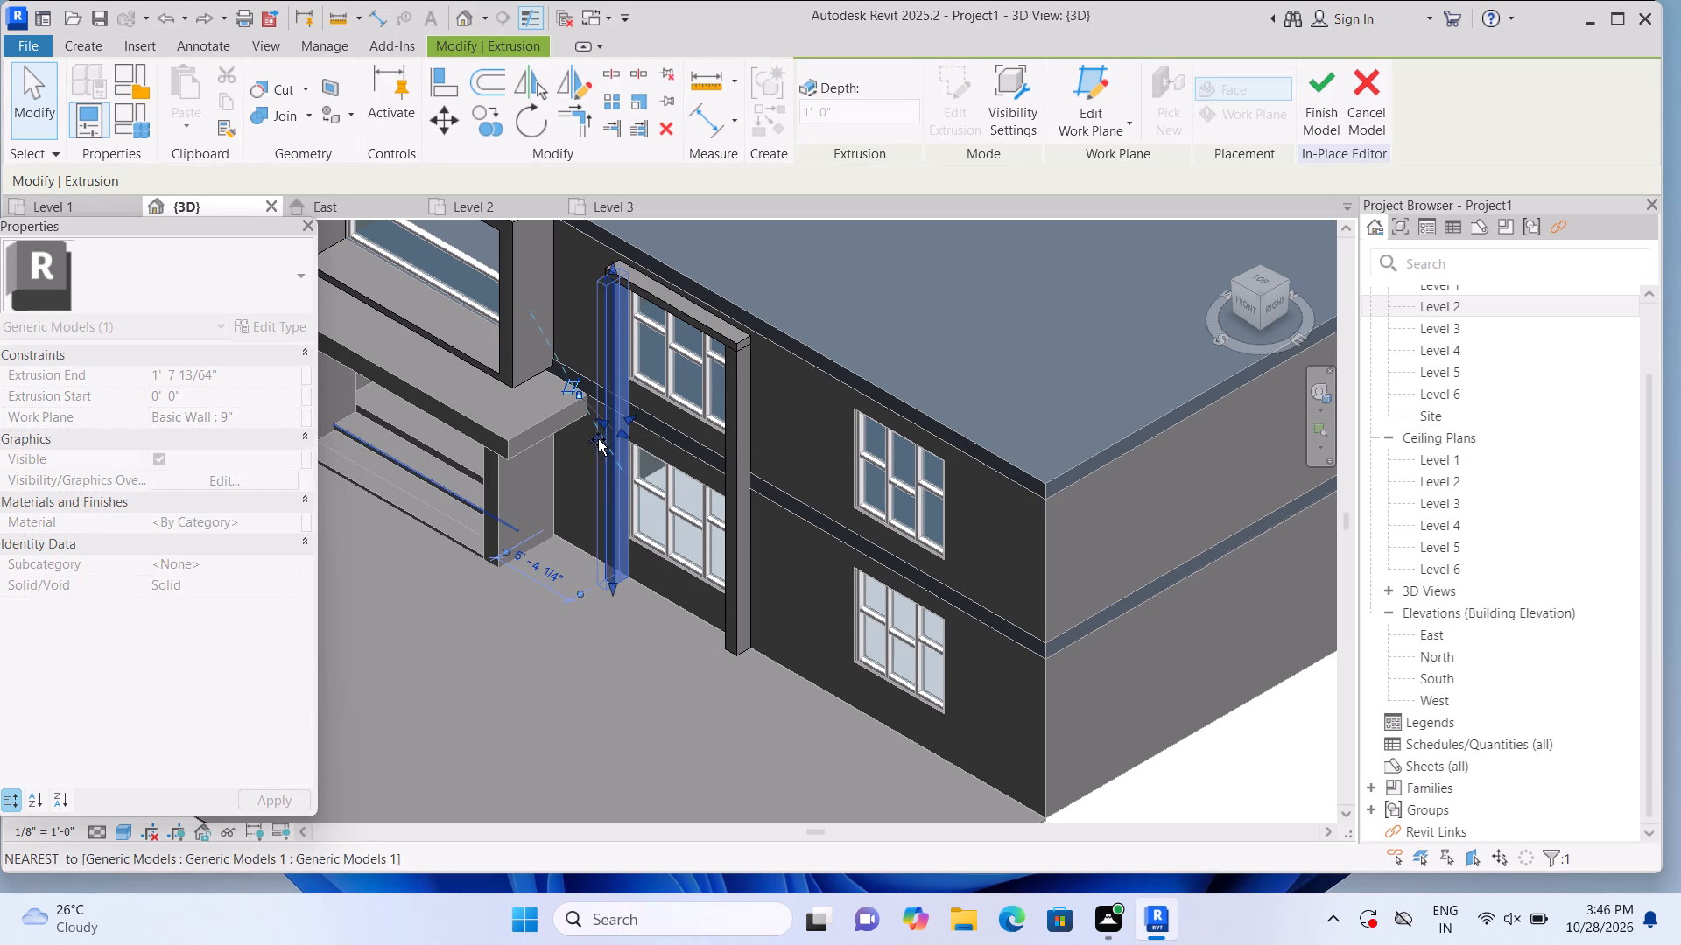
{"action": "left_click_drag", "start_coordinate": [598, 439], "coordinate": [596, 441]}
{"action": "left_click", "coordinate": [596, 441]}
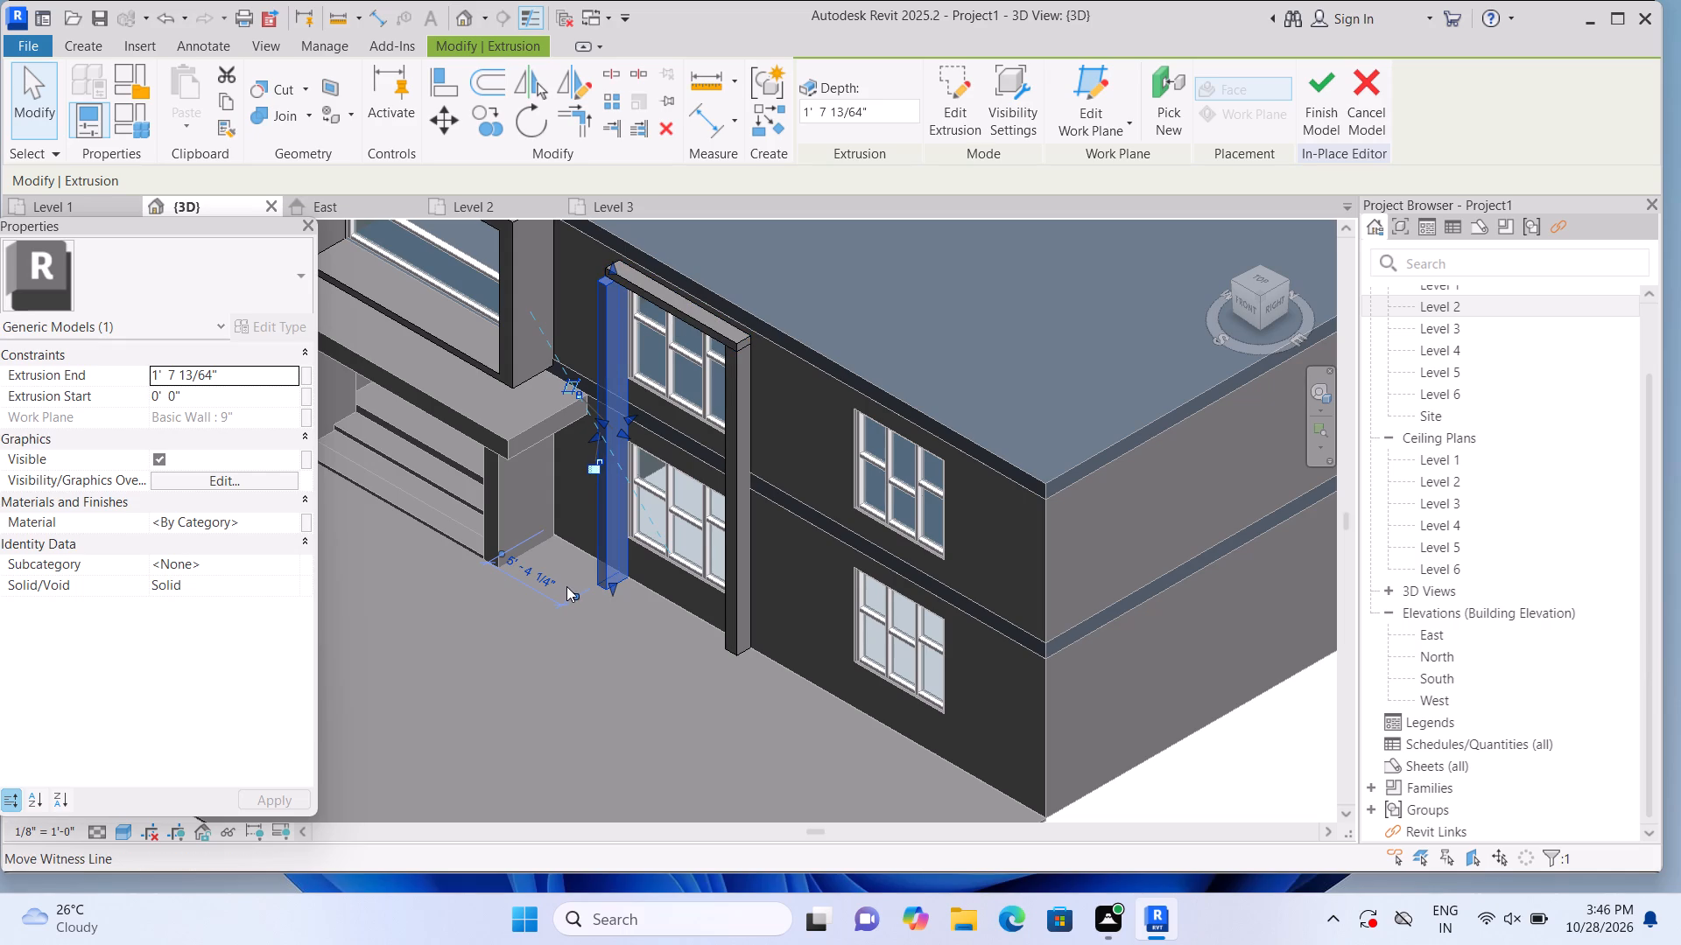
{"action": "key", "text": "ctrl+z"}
Join the left and right vertical strips to the top strip around the middle windows with Join Geometry.
{"action": "scroll", "coordinate": [569, 583], "scroll_direction": "down", "scroll_amount": 2}
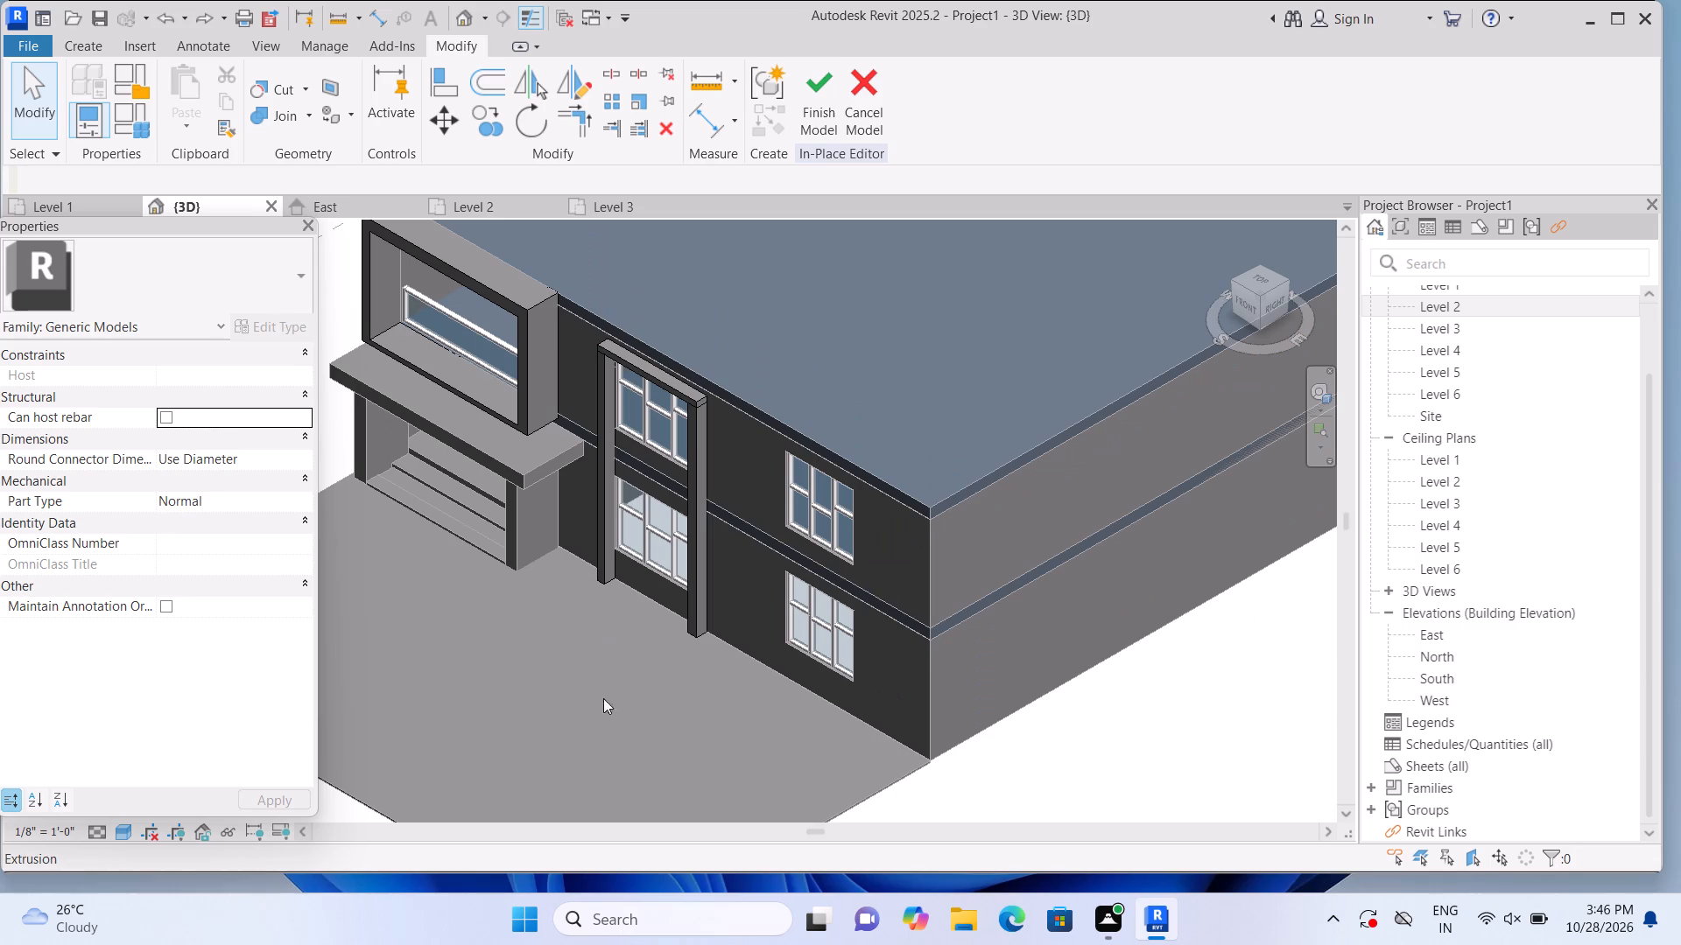
{"action": "scroll", "coordinate": [599, 683], "scroll_direction": "up", "scroll_amount": 1}
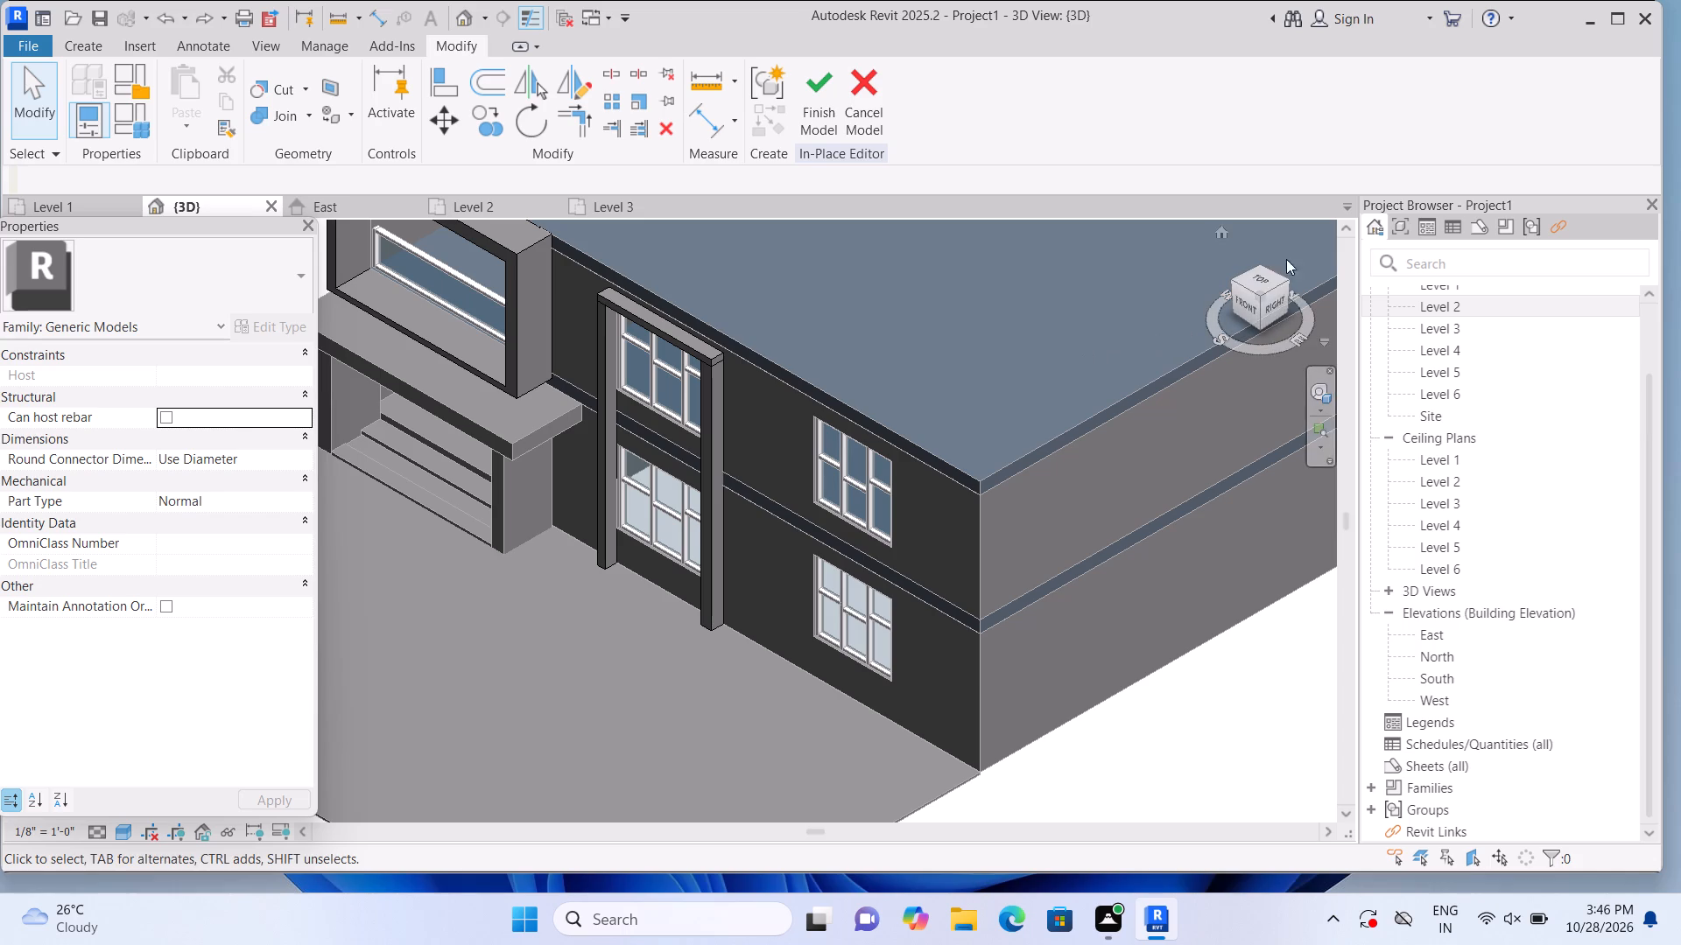
{"action": "left_click", "coordinate": [313, 114]}
{"action": "left_click", "coordinate": [314, 155]}
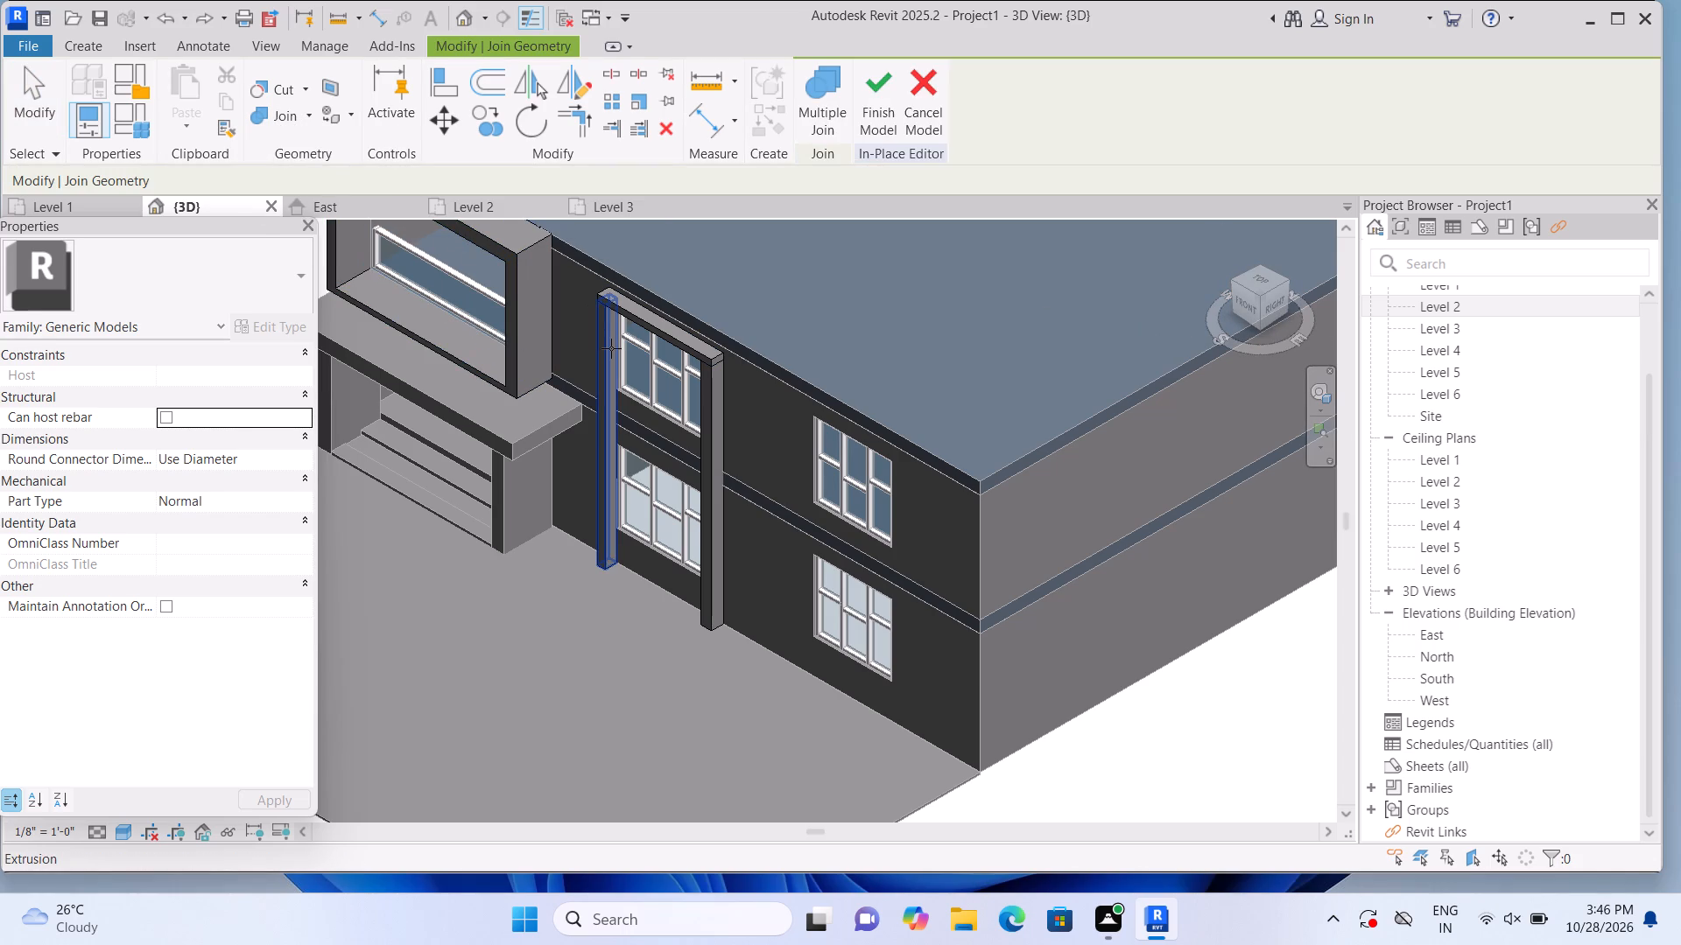
{"action": "left_click", "coordinate": [611, 348]}
{"action": "left_click", "coordinate": [661, 323]}
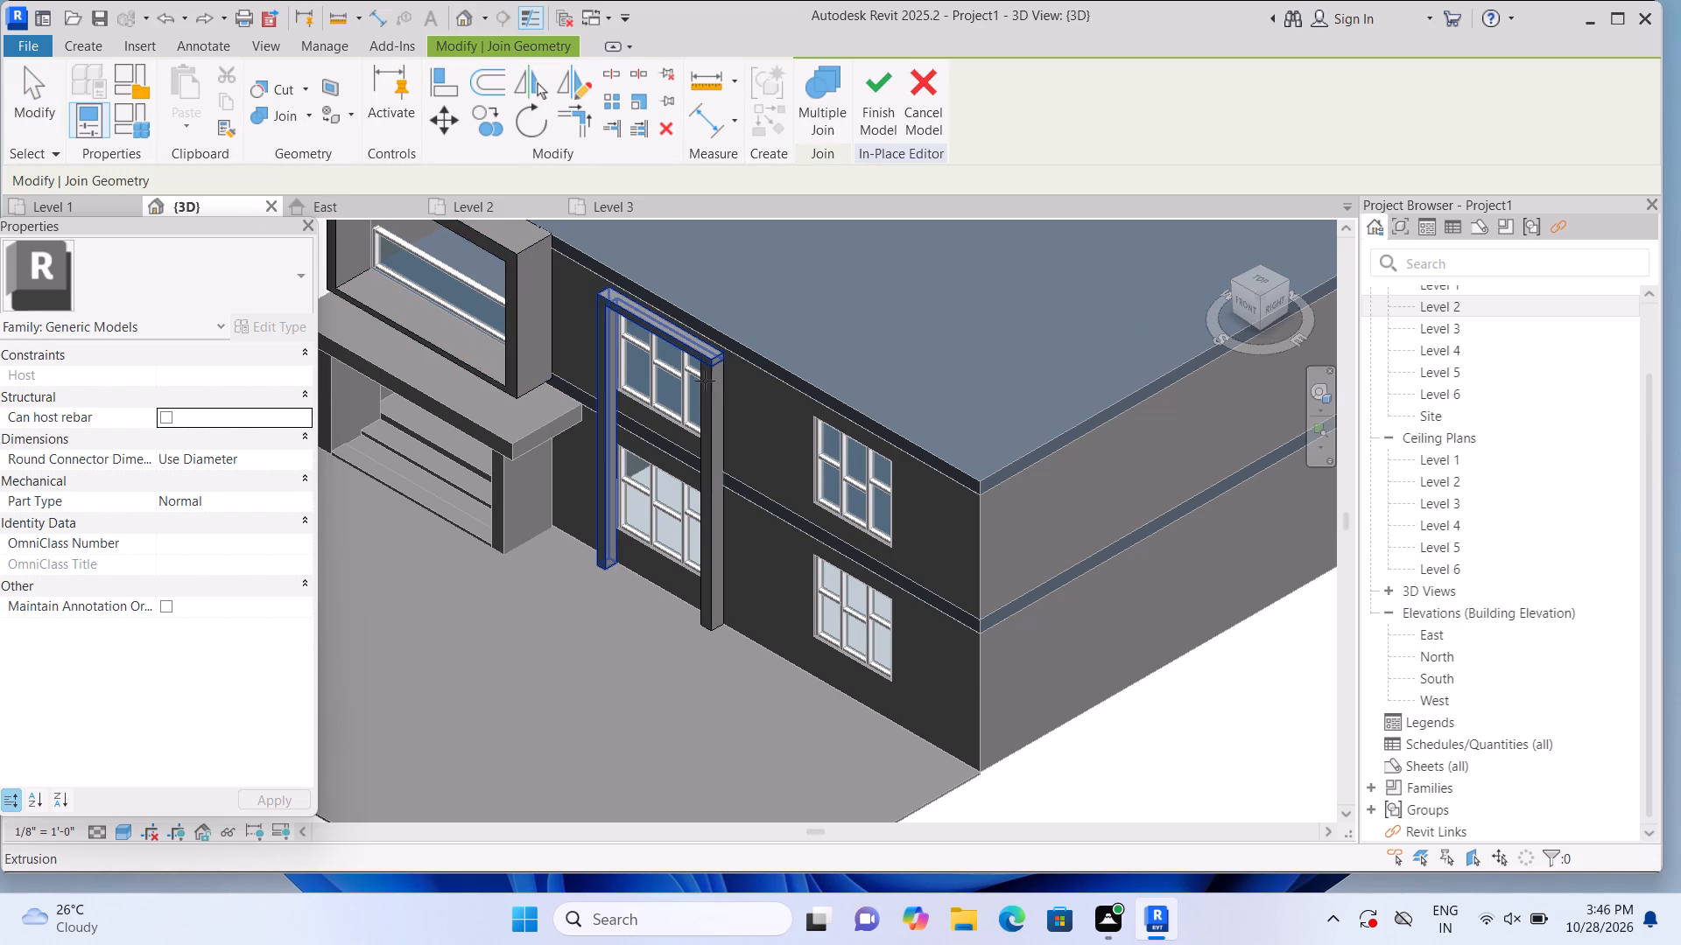
{"action": "left_click", "coordinate": [705, 381]}
{"action": "left_click", "coordinate": [701, 348]}
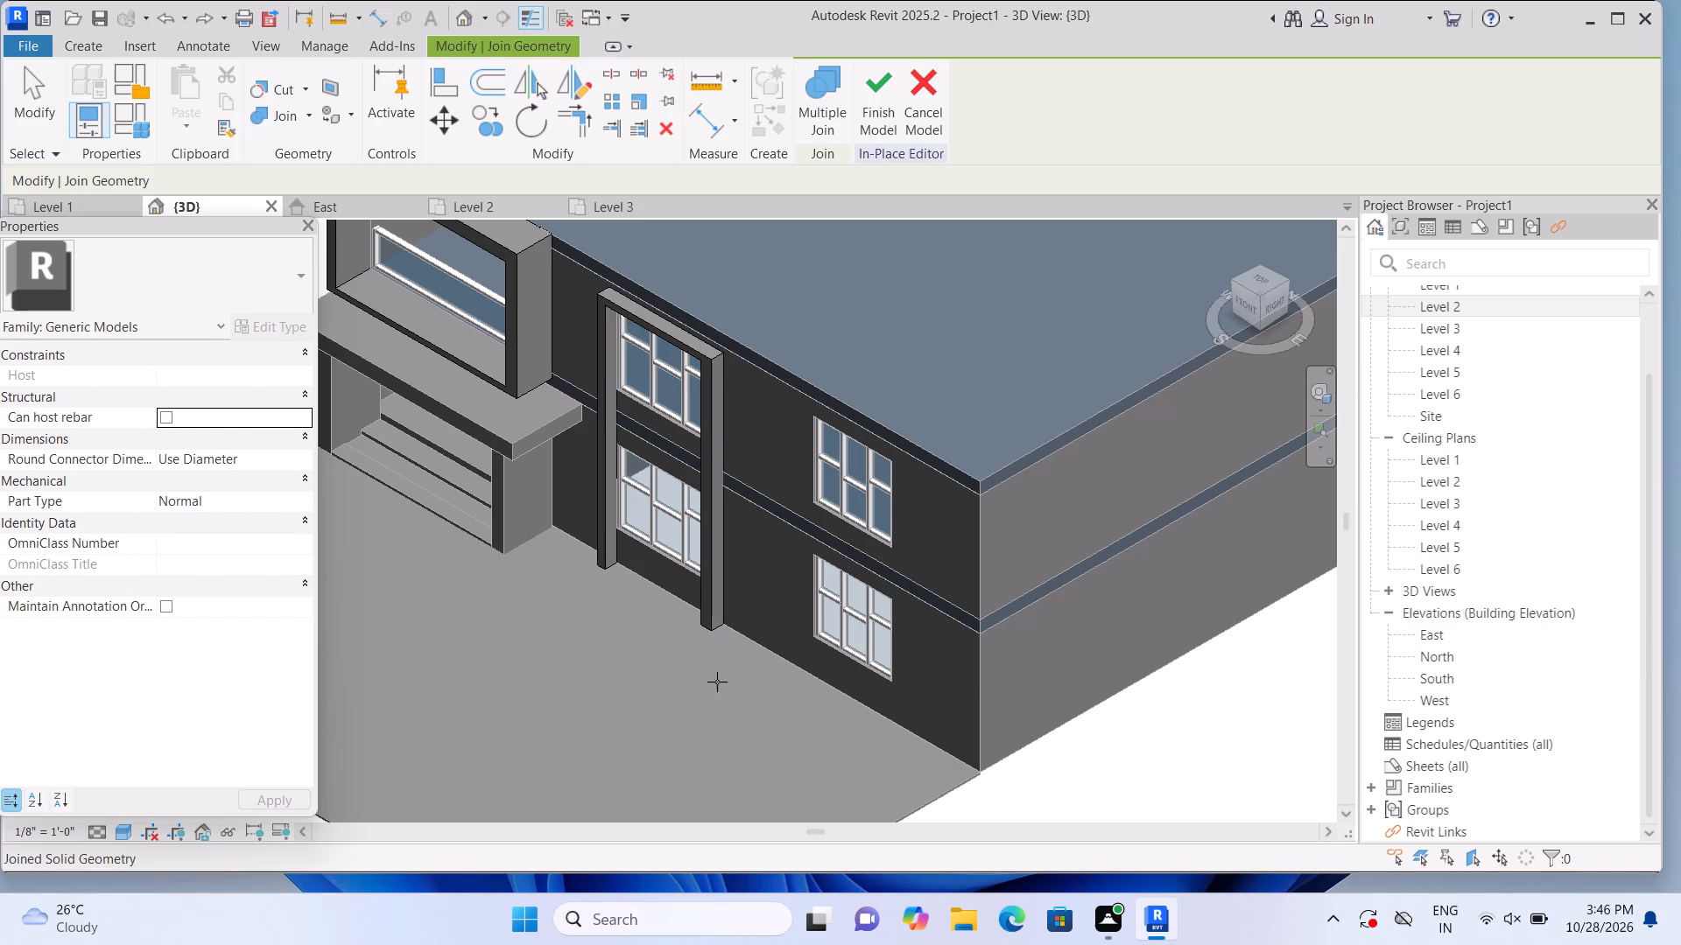
{"action": "key", "text": "Escape"}
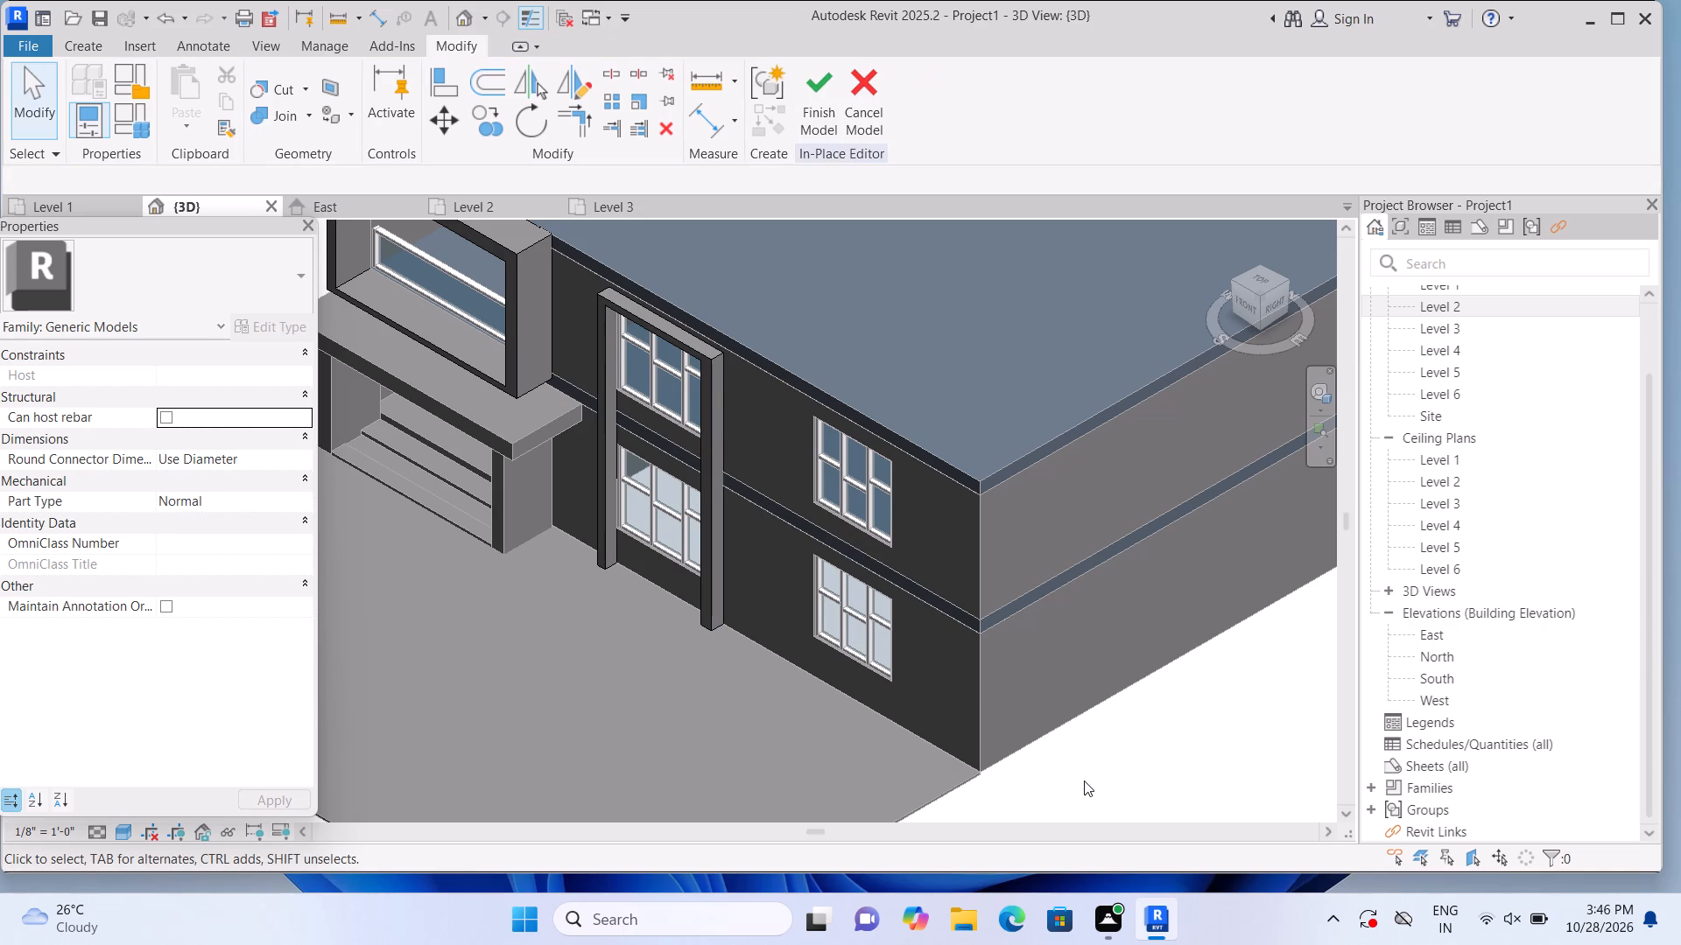
Start a new in-place extrusion using the face of the front 9" basic wall as its work plane.
{"action": "scroll", "coordinate": [1086, 780], "scroll_direction": "down", "scroll_amount": 1}
{"action": "scroll", "coordinate": [1087, 784], "scroll_direction": "up", "scroll_amount": 1}
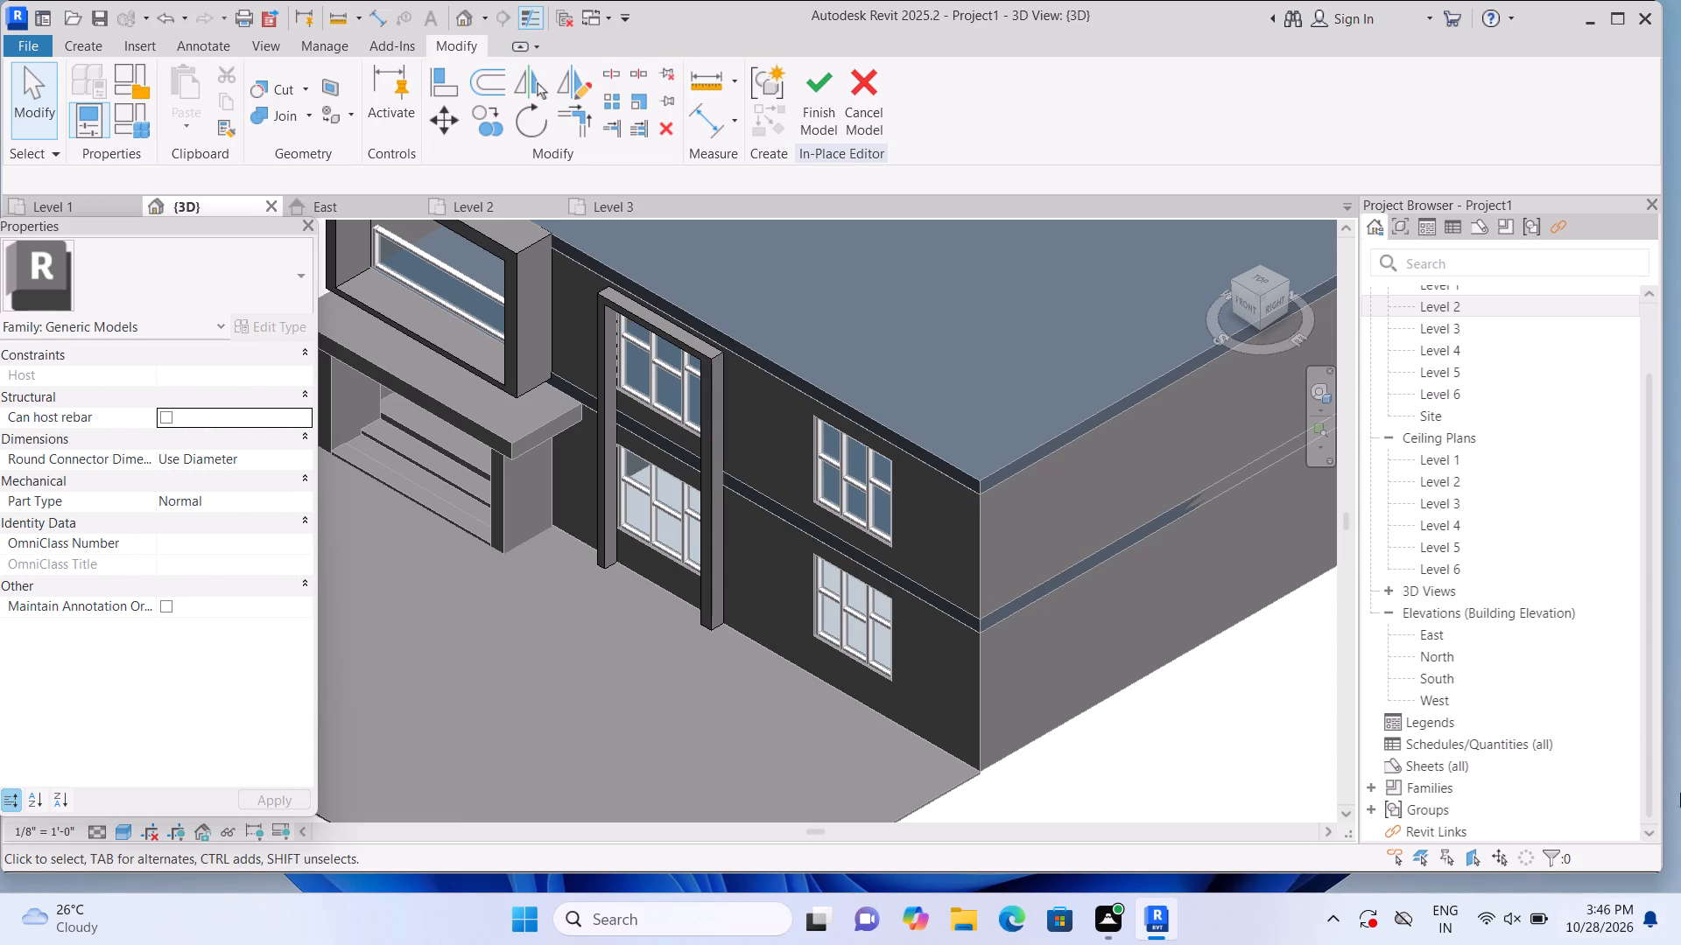
{"action": "left_click", "coordinate": [1247, 310]}
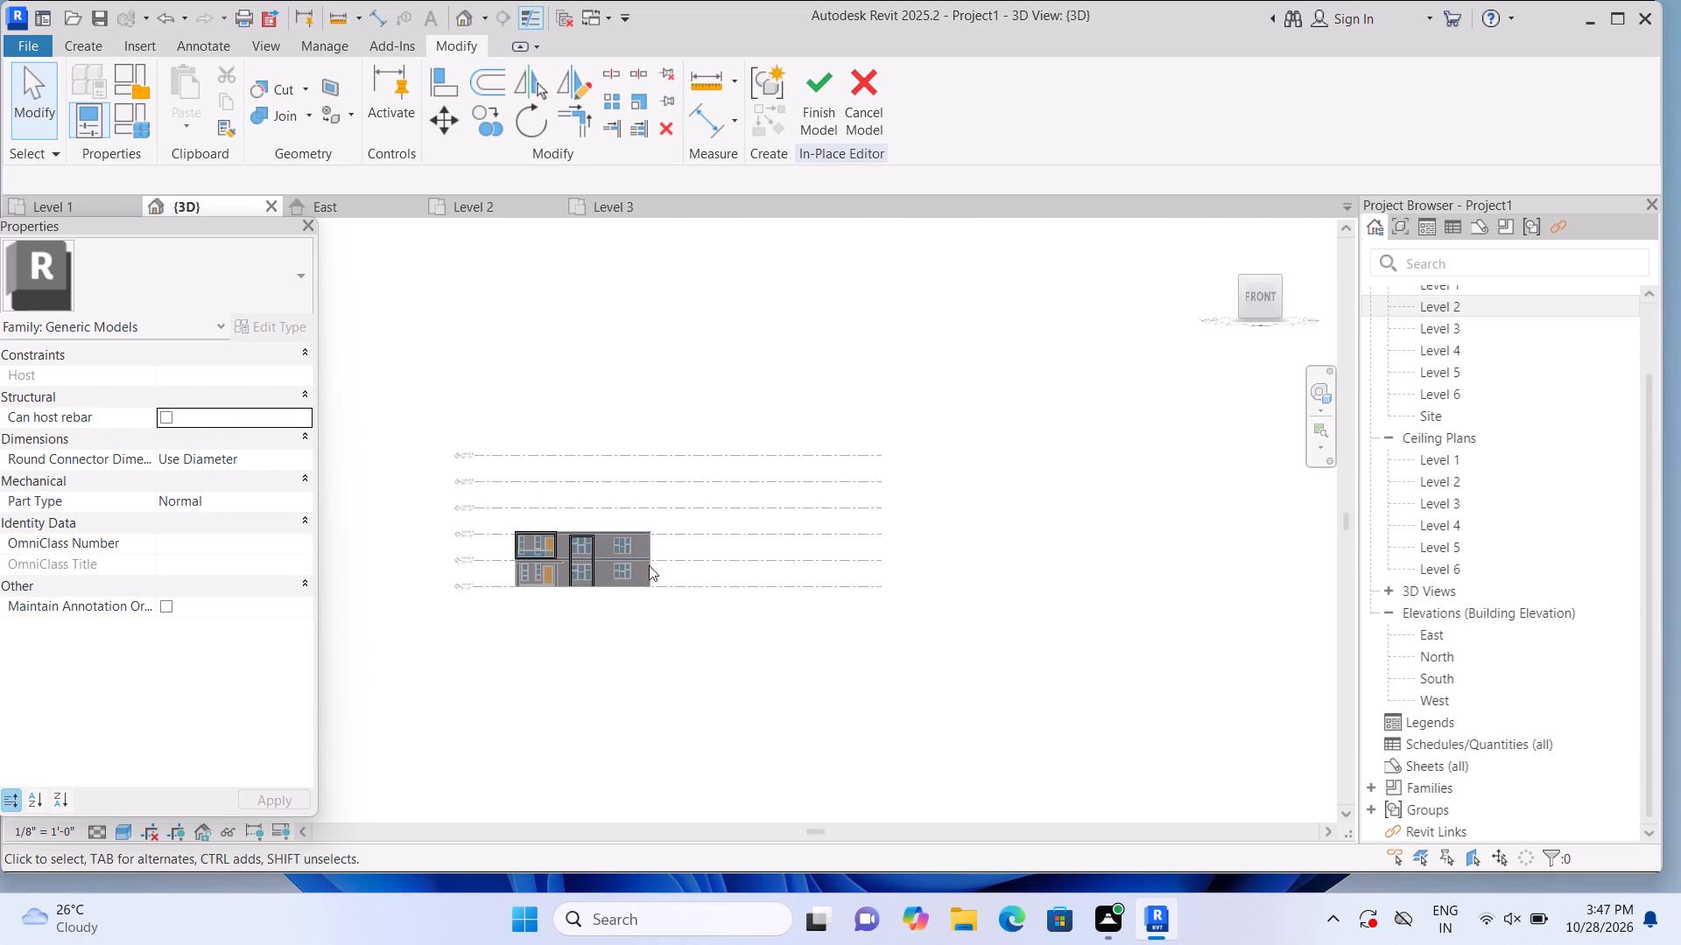
{"action": "scroll", "coordinate": [585, 562], "scroll_direction": "up", "scroll_amount": 16}
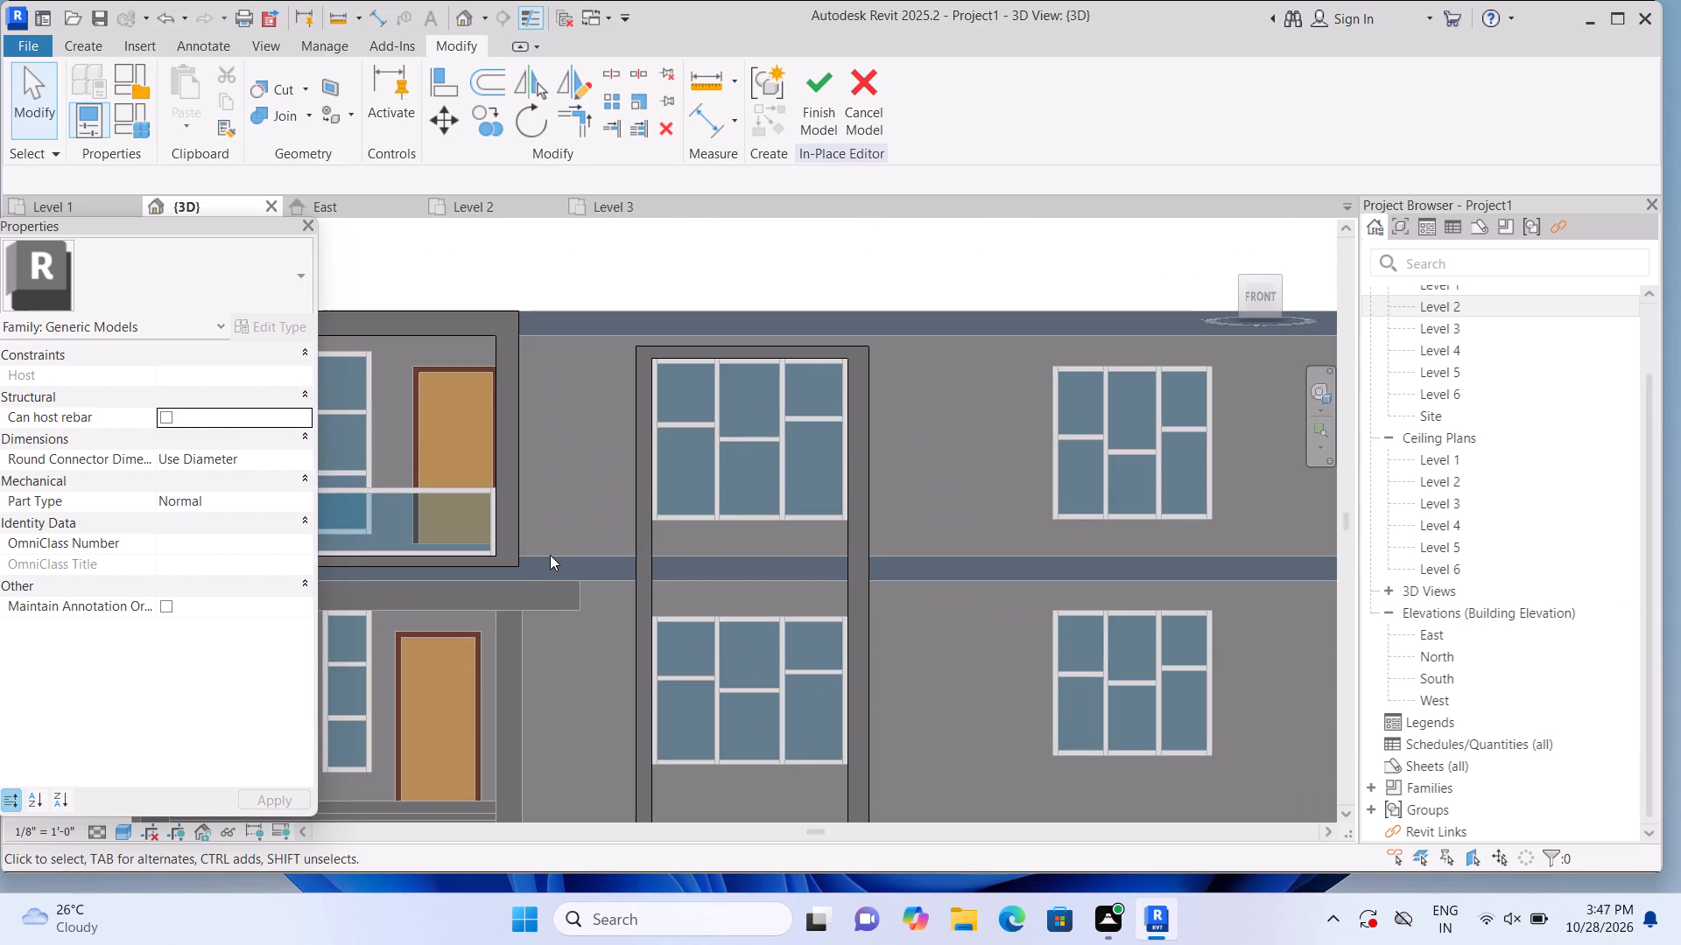
{"action": "scroll", "coordinate": [573, 554], "scroll_direction": "down", "scroll_amount": 1}
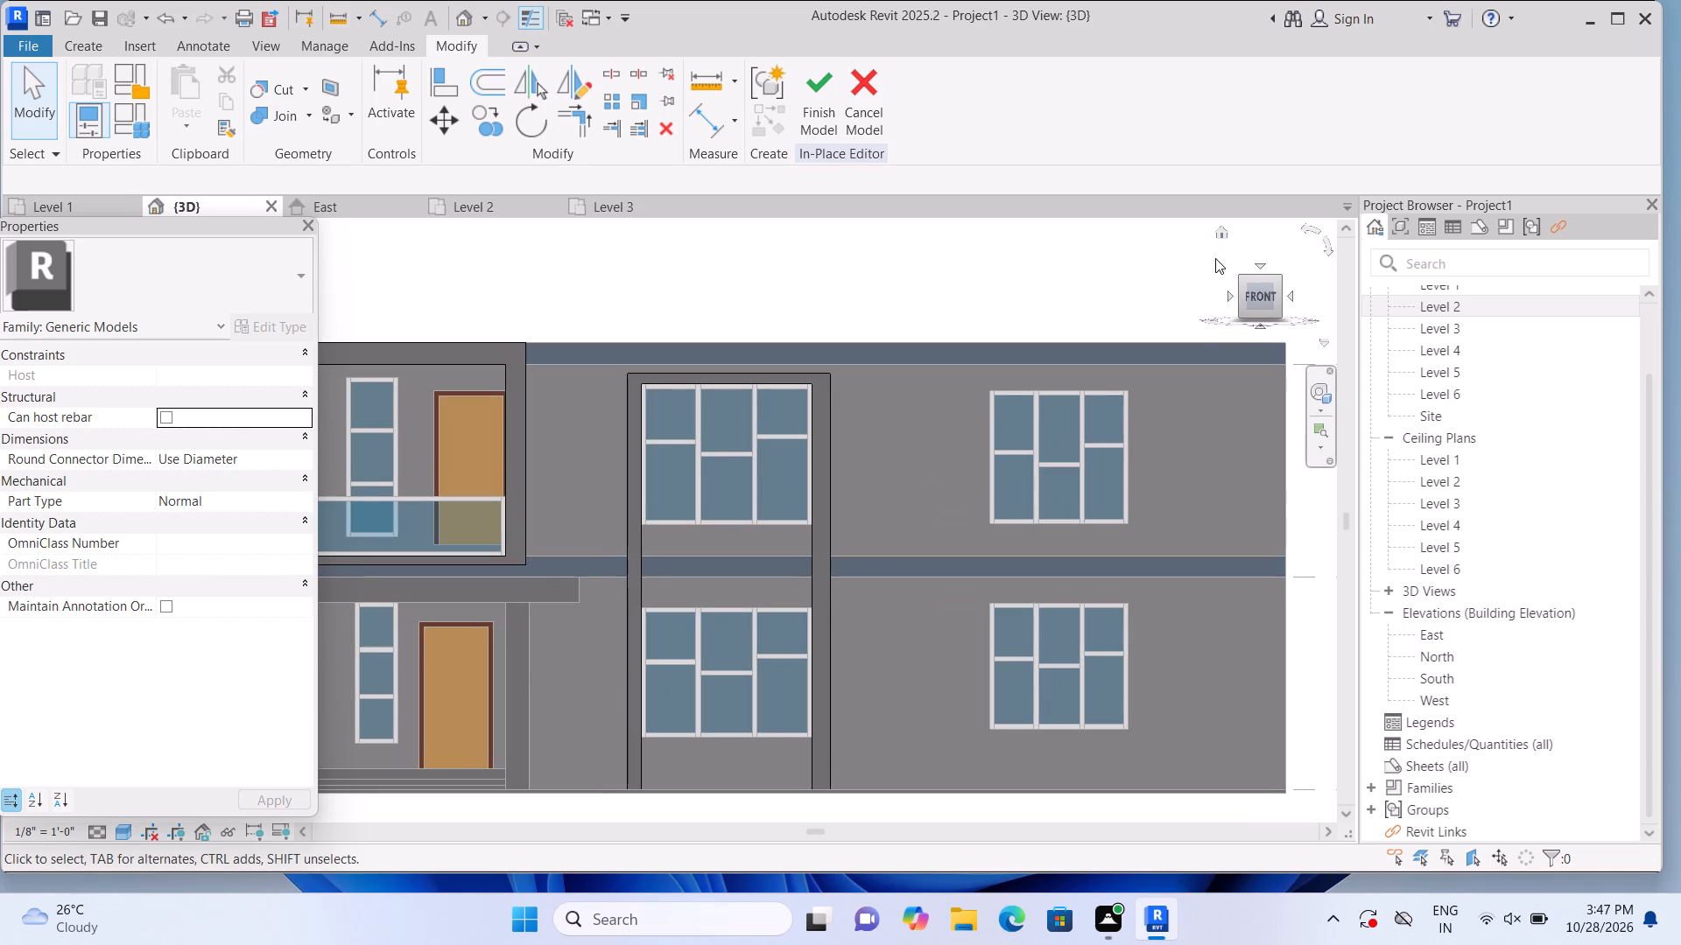
{"action": "scroll", "coordinate": [1253, 602], "scroll_direction": "down", "scroll_amount": 2}
{"action": "middle_click_drag", "start_coordinate": [1246, 608], "coordinate": [1150, 569]}
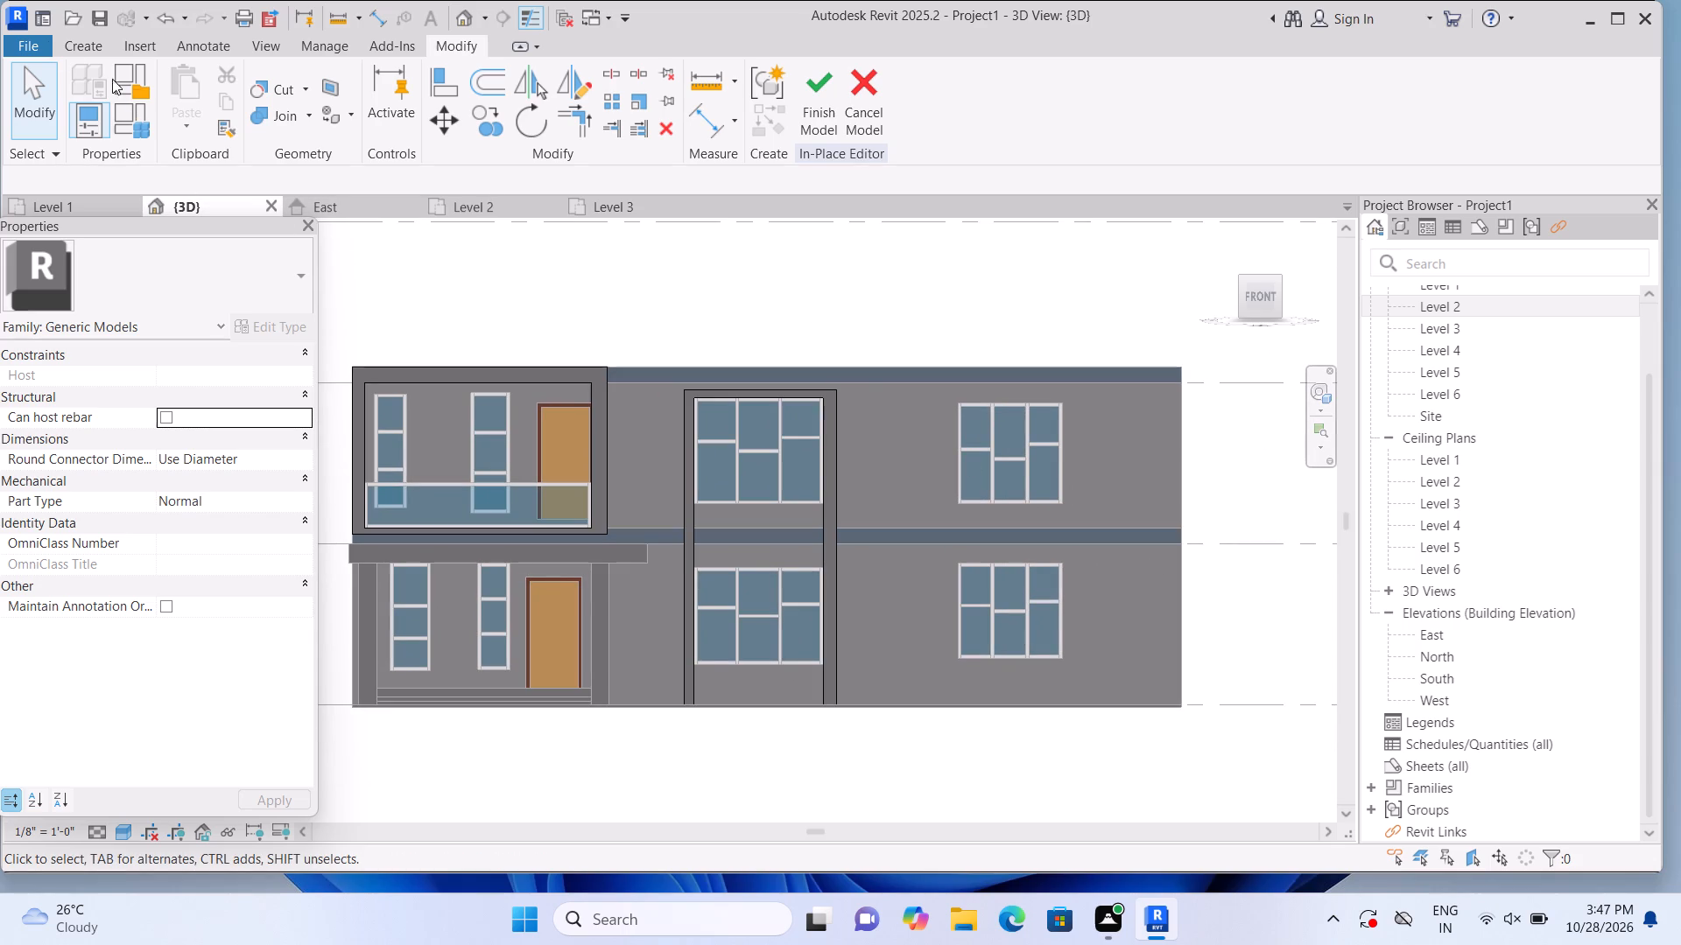
{"action": "left_click", "coordinate": [84, 38]}
{"action": "left_click", "coordinate": [185, 120]}
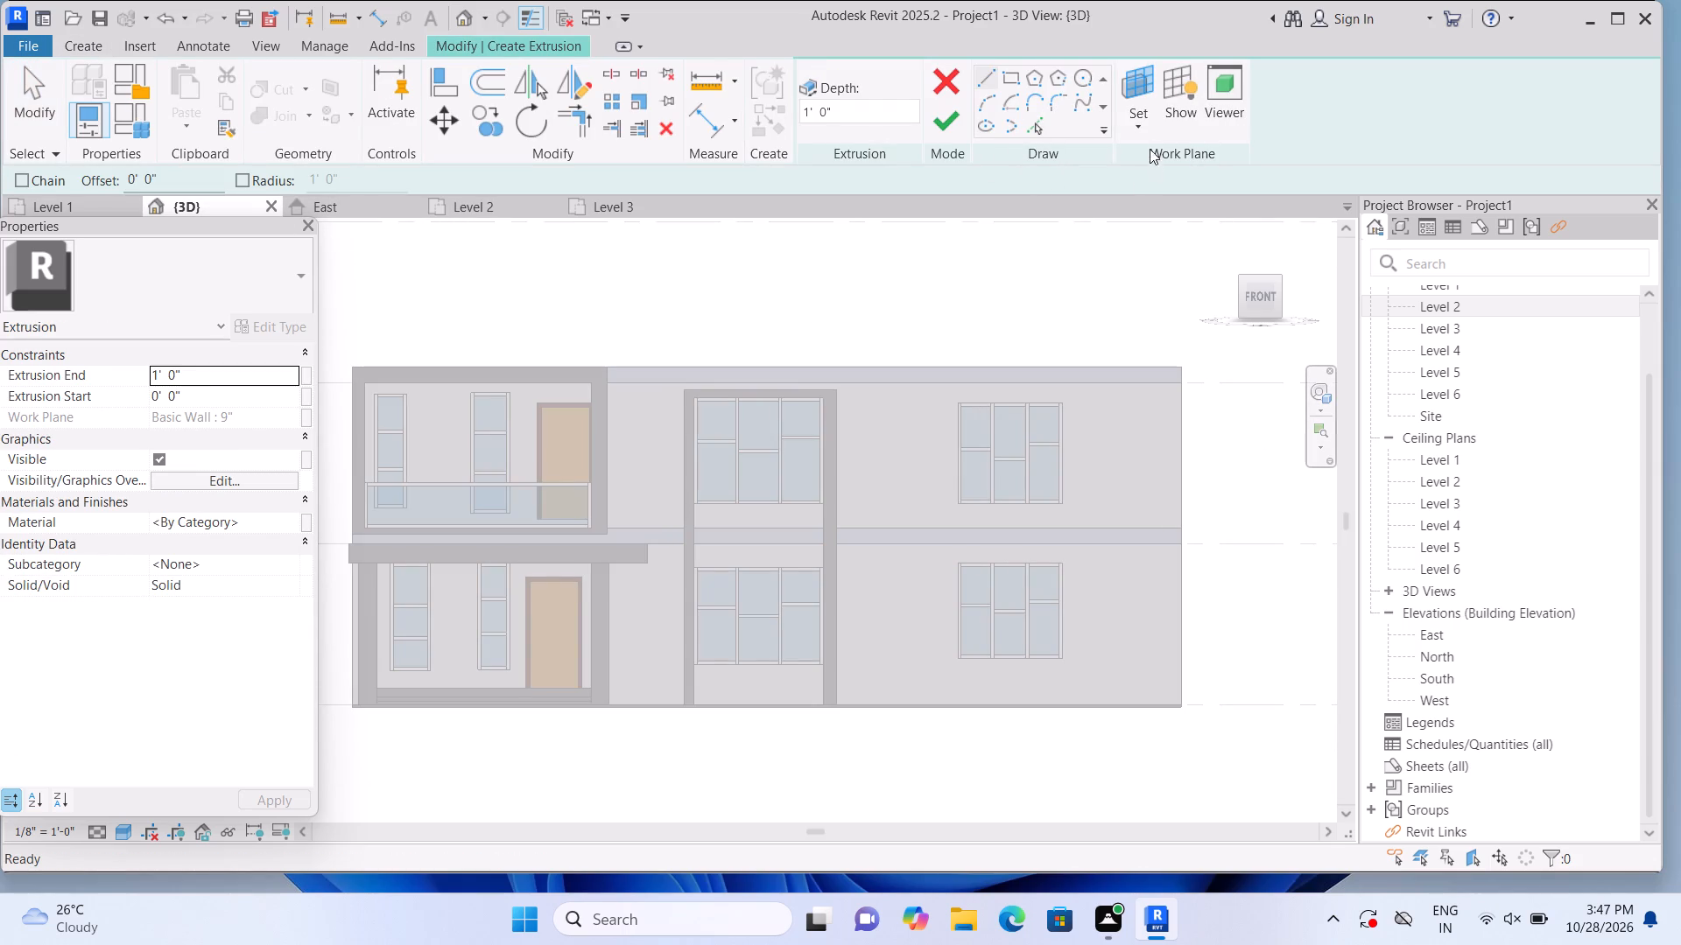
{"action": "left_click", "coordinate": [1139, 125]}
{"action": "left_click", "coordinate": [1156, 206]}
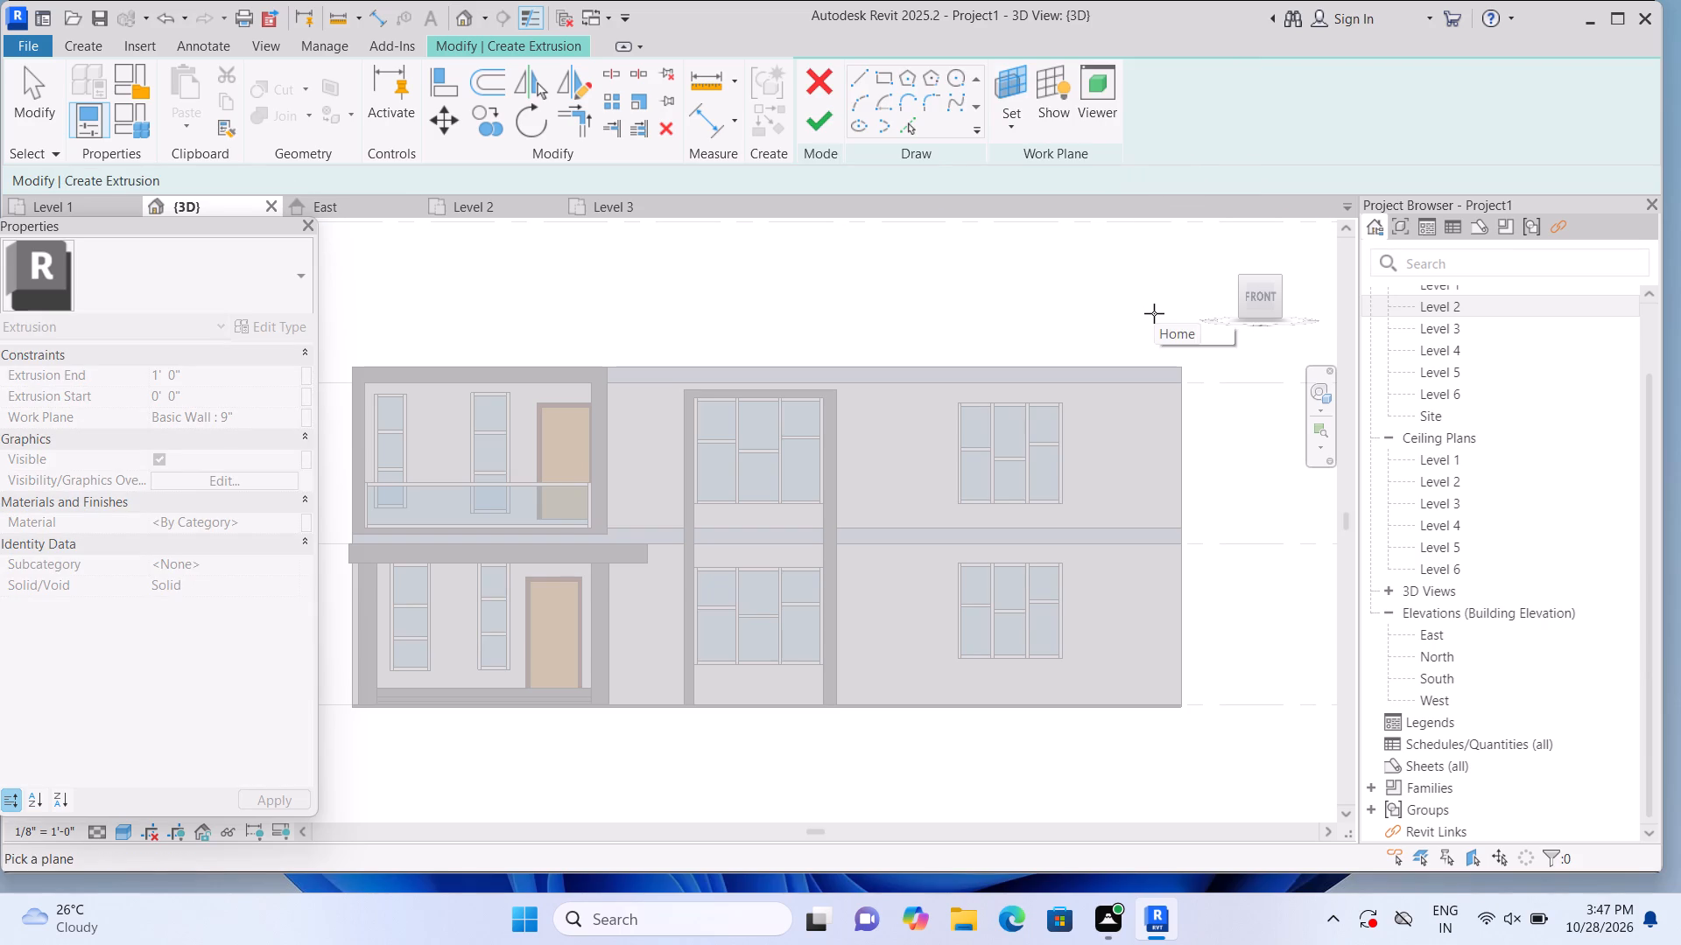
{"action": "left_click", "coordinate": [1104, 640]}
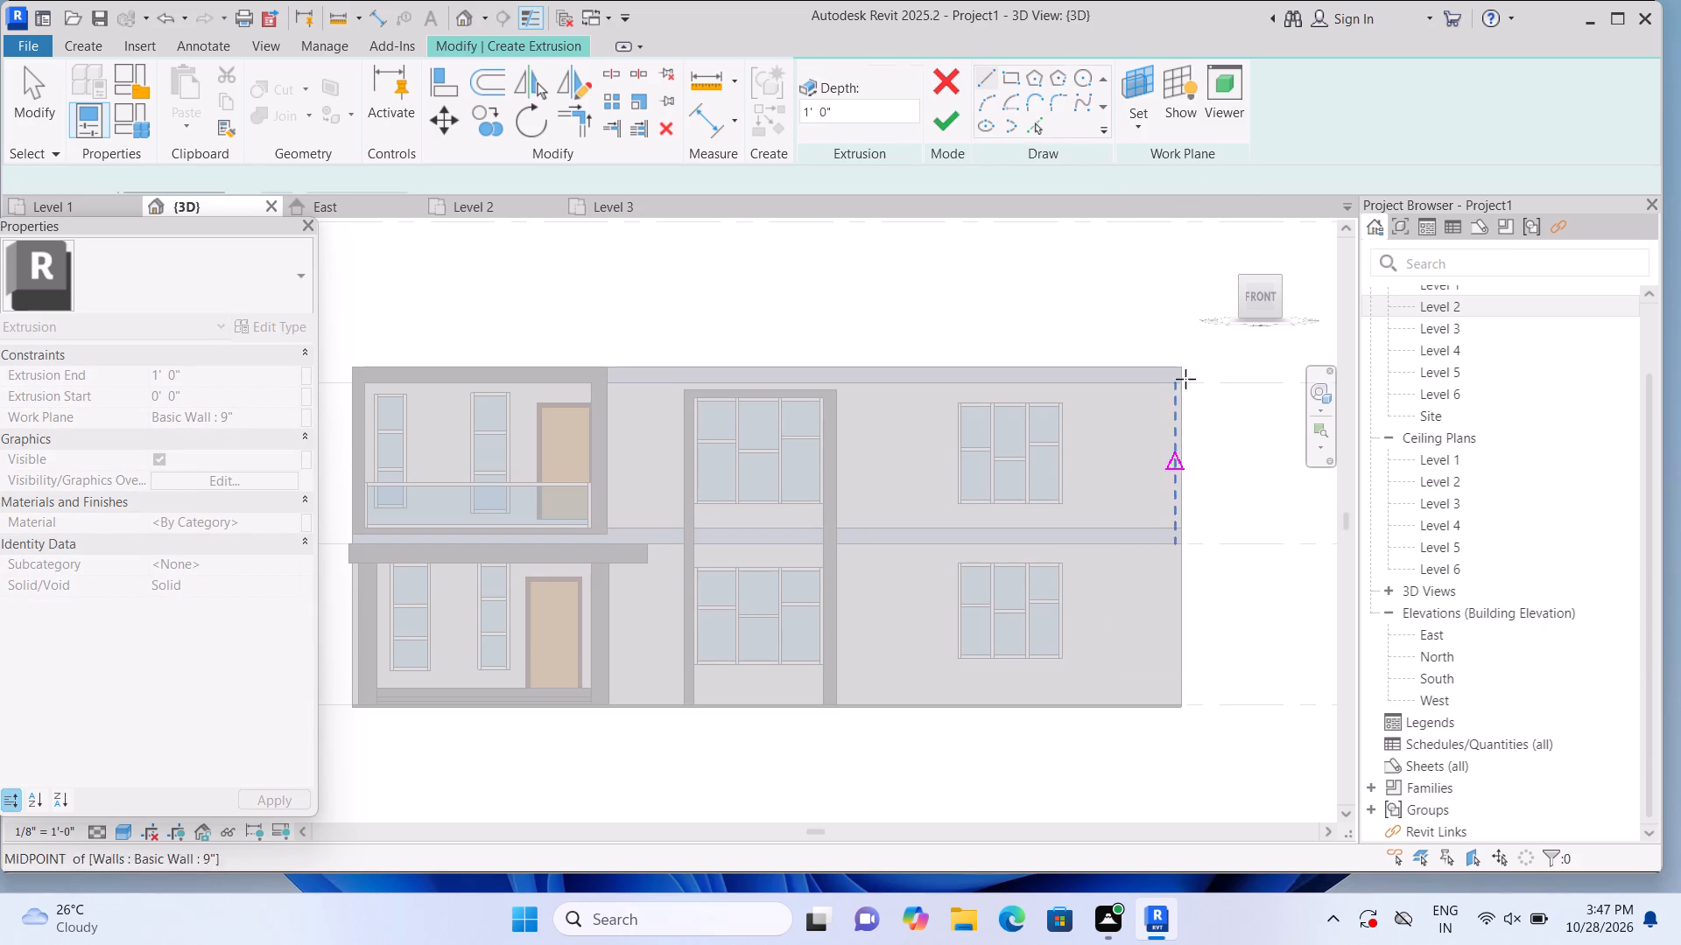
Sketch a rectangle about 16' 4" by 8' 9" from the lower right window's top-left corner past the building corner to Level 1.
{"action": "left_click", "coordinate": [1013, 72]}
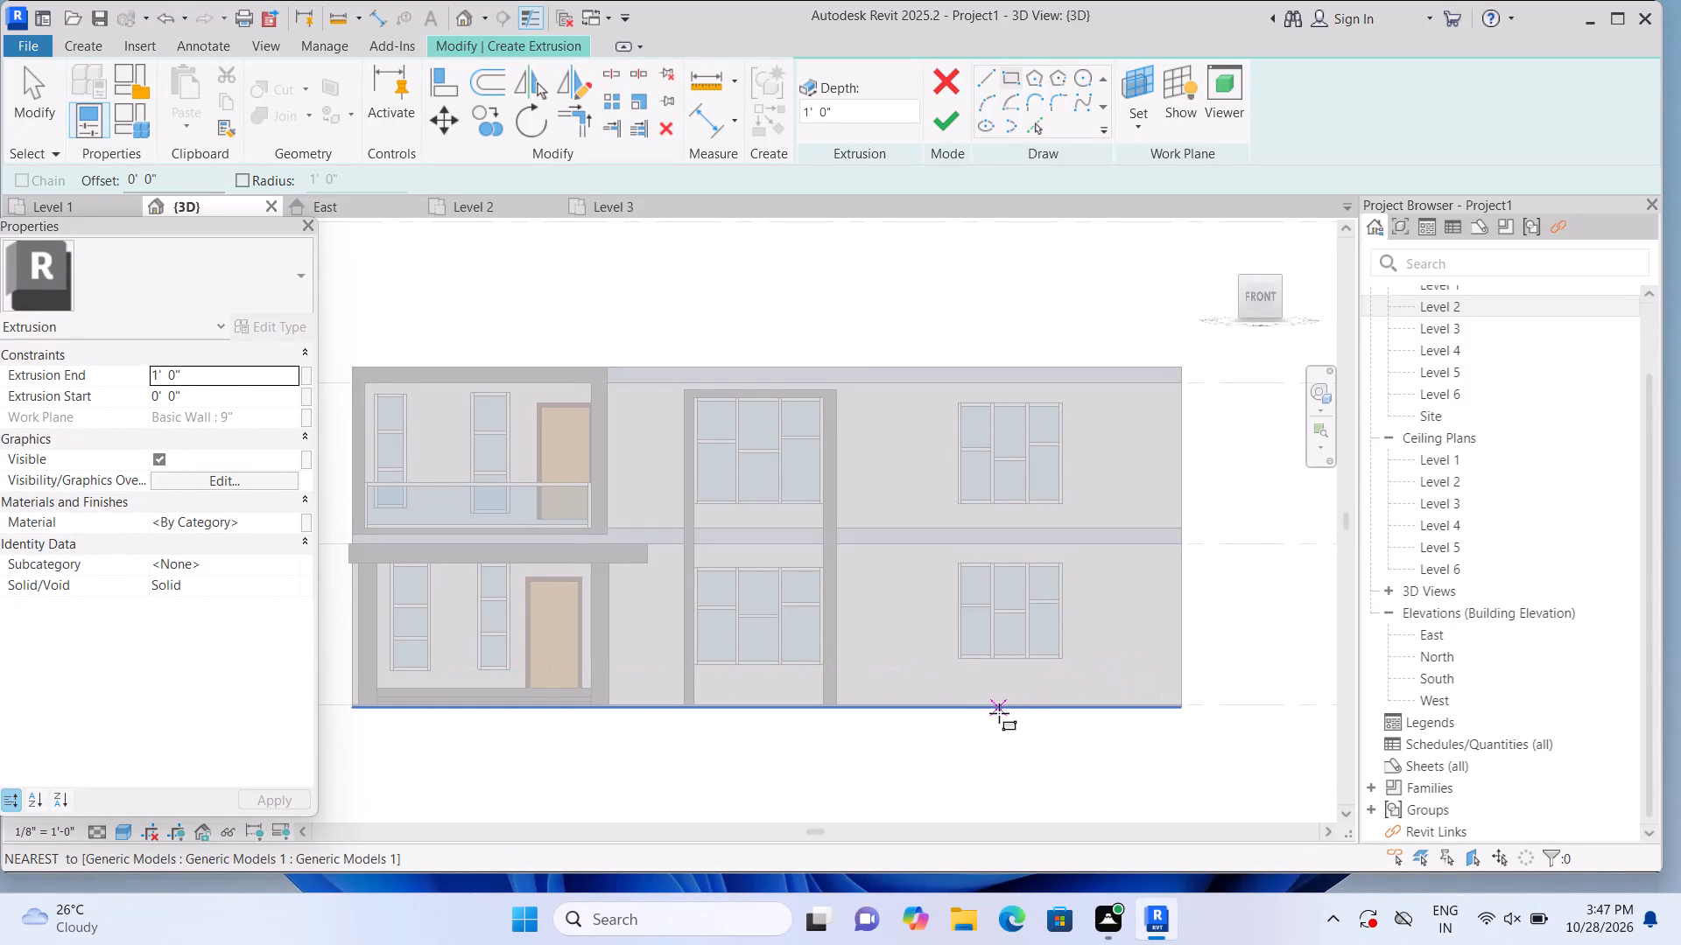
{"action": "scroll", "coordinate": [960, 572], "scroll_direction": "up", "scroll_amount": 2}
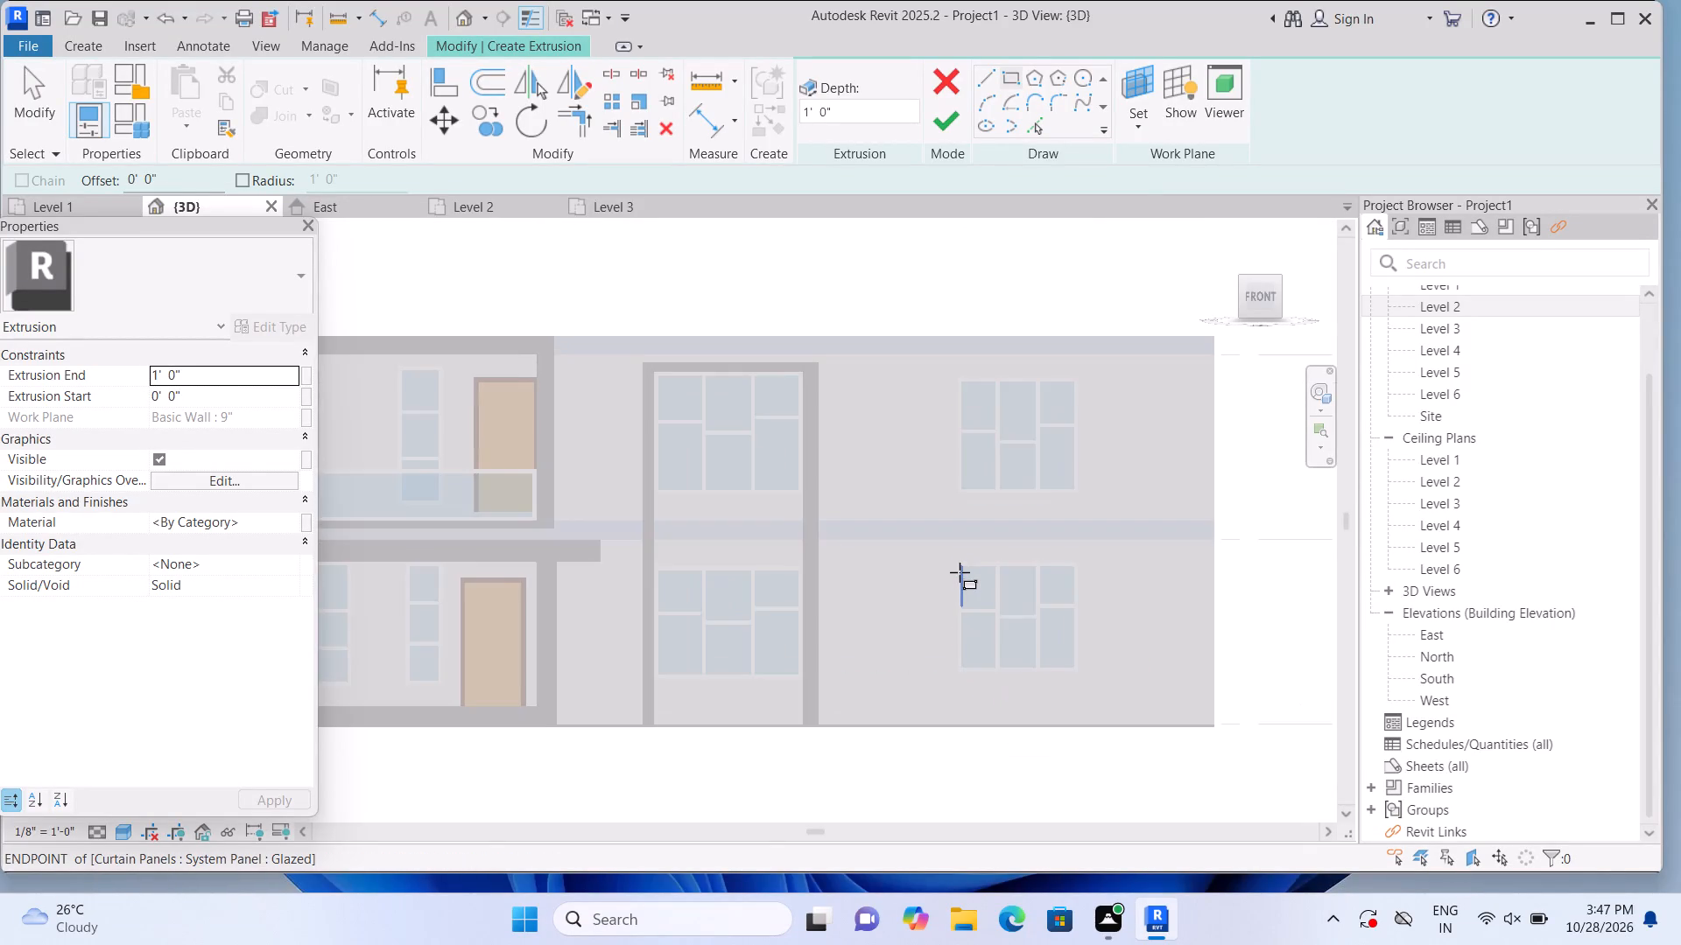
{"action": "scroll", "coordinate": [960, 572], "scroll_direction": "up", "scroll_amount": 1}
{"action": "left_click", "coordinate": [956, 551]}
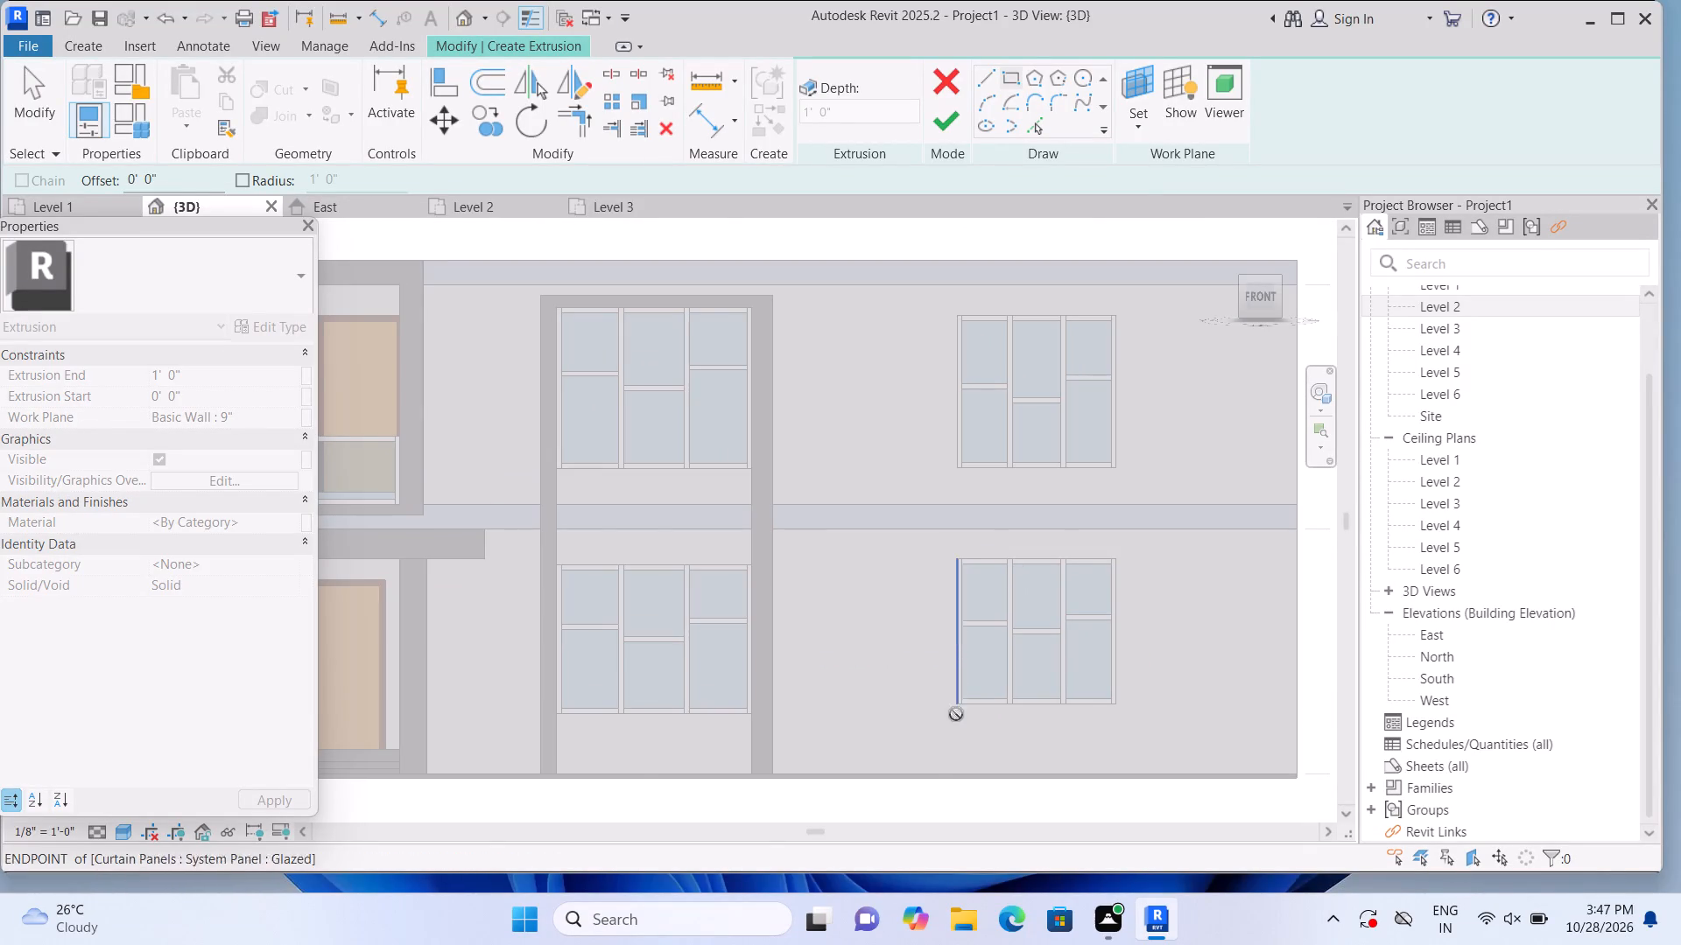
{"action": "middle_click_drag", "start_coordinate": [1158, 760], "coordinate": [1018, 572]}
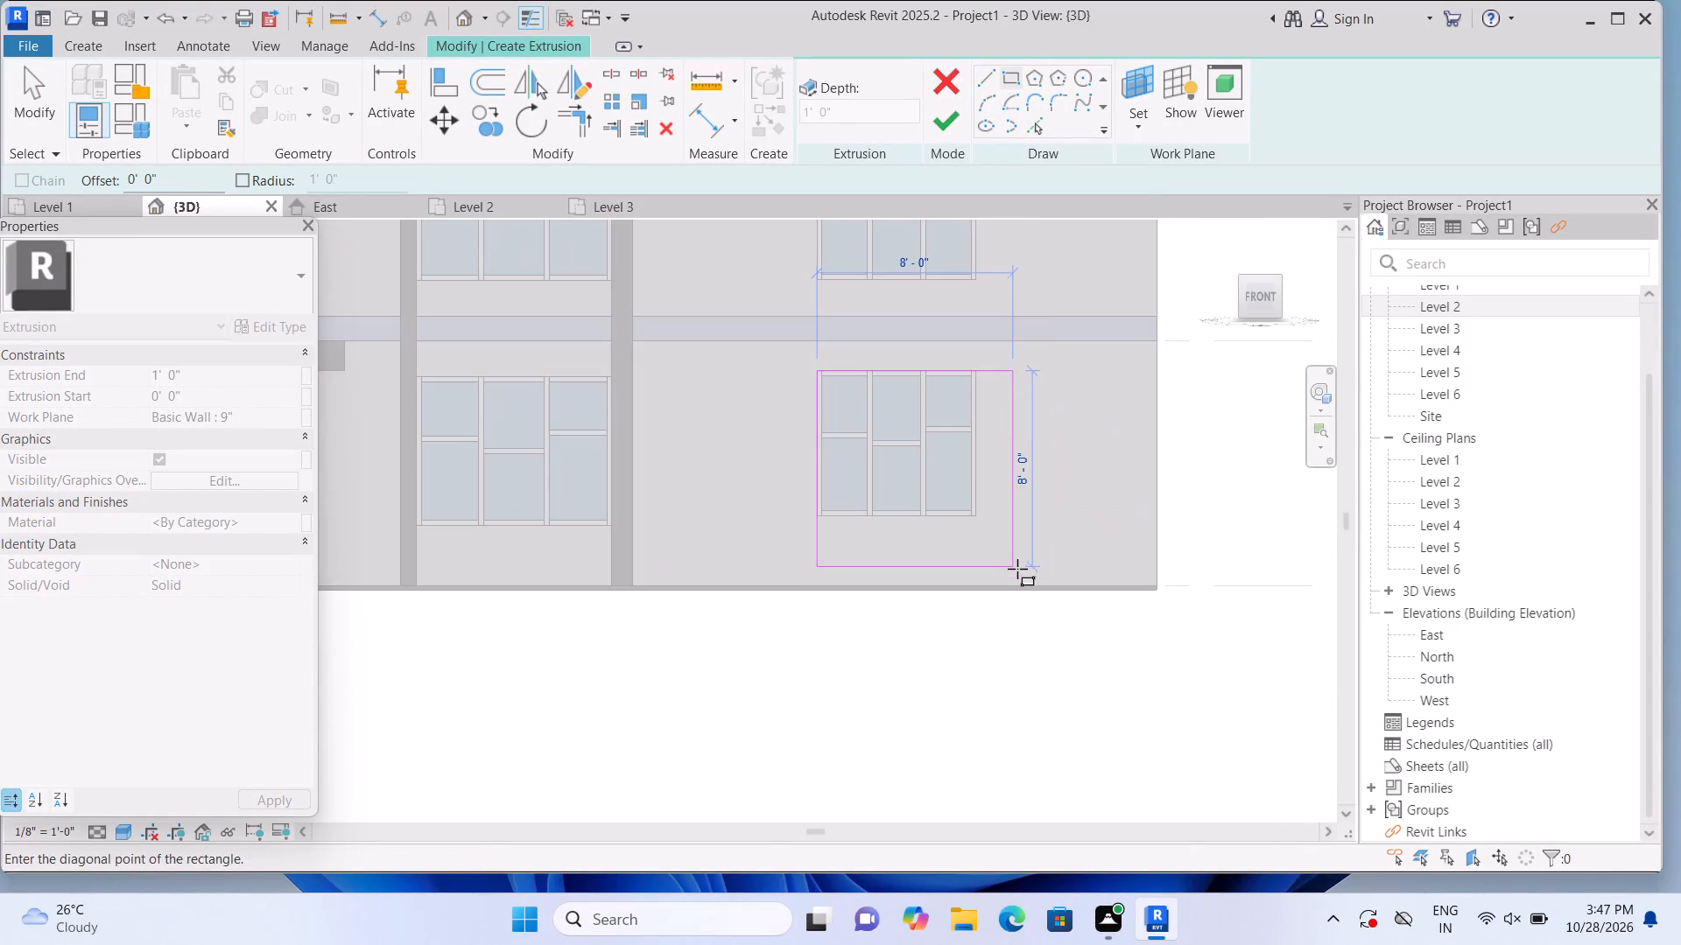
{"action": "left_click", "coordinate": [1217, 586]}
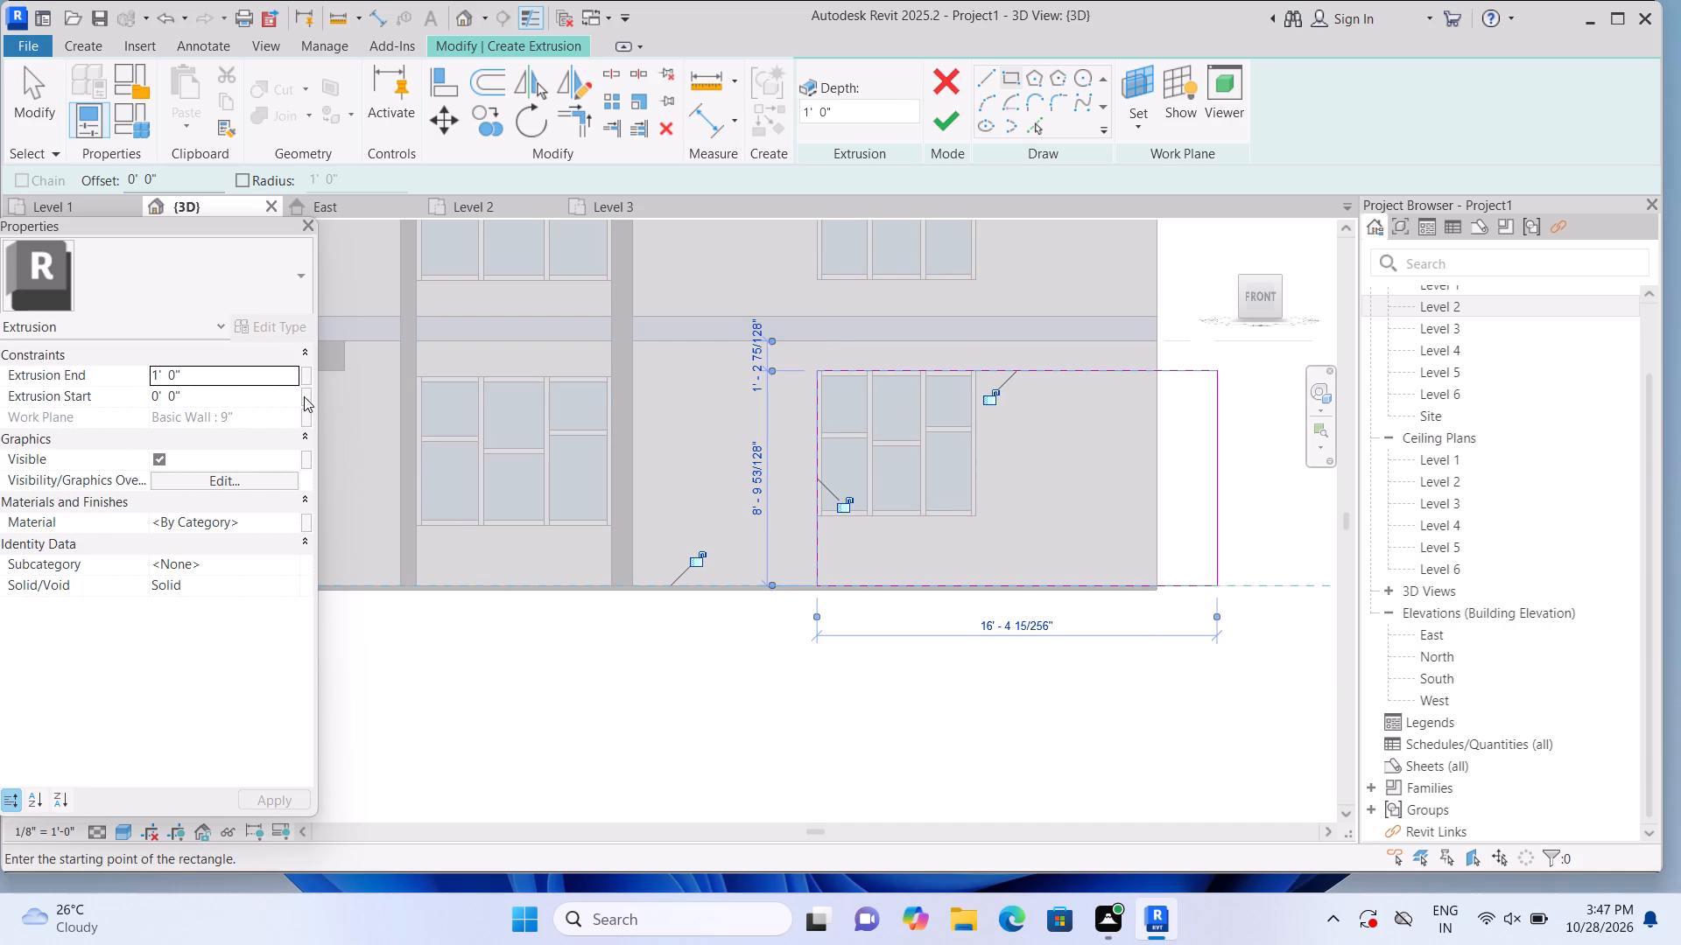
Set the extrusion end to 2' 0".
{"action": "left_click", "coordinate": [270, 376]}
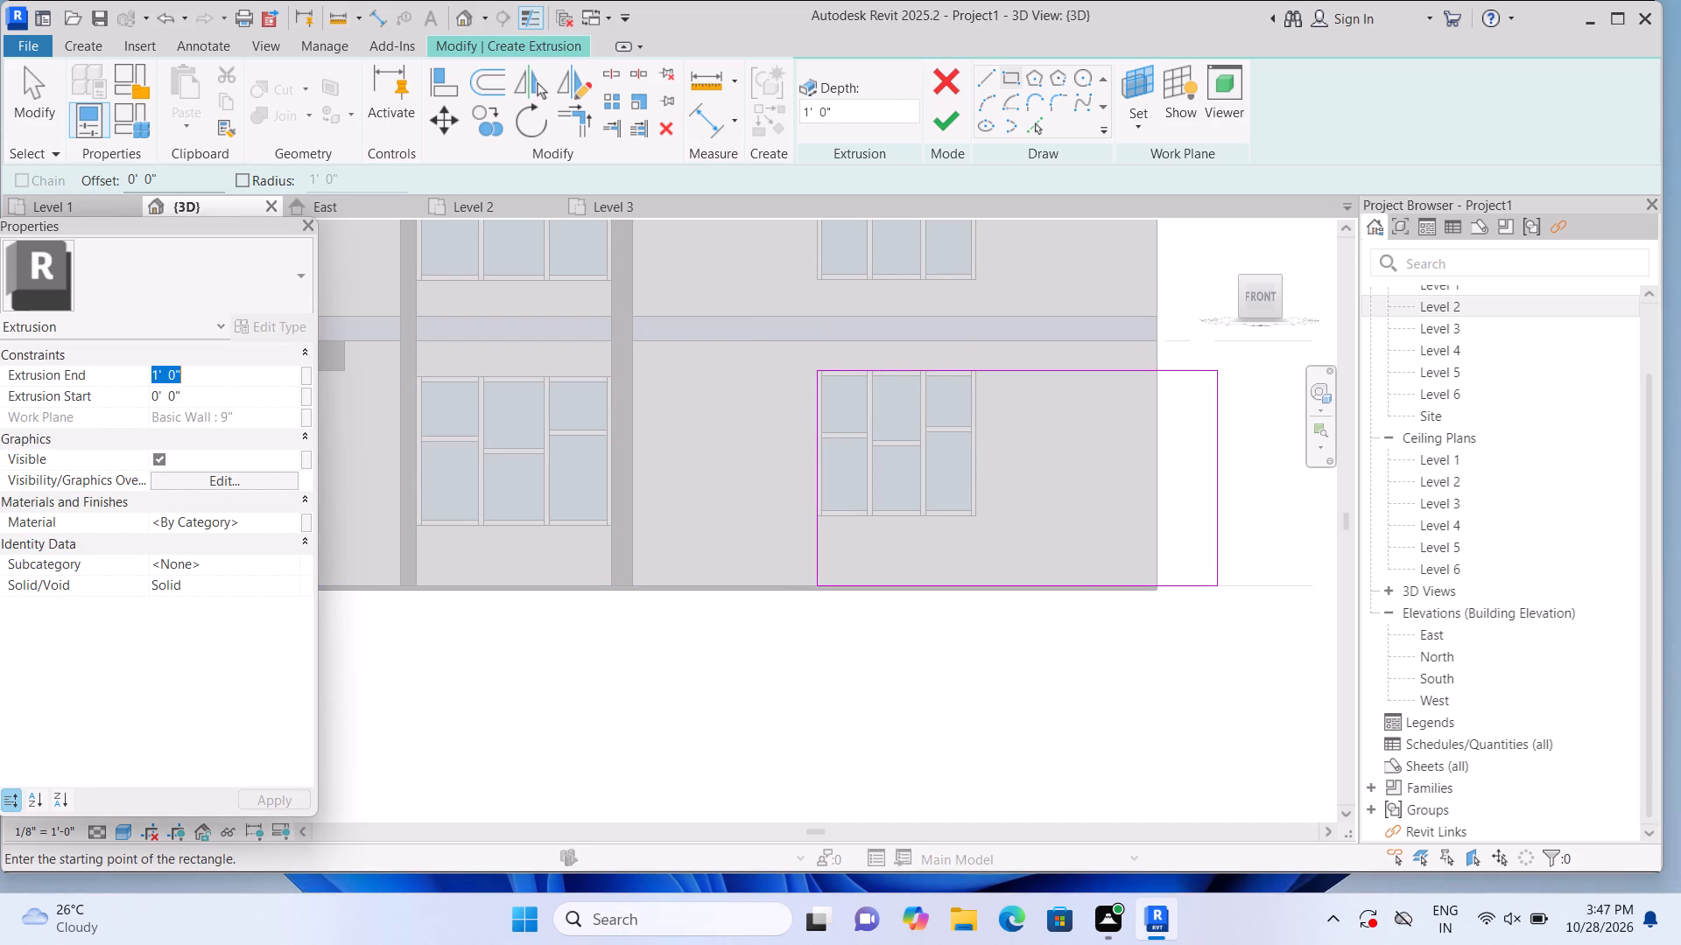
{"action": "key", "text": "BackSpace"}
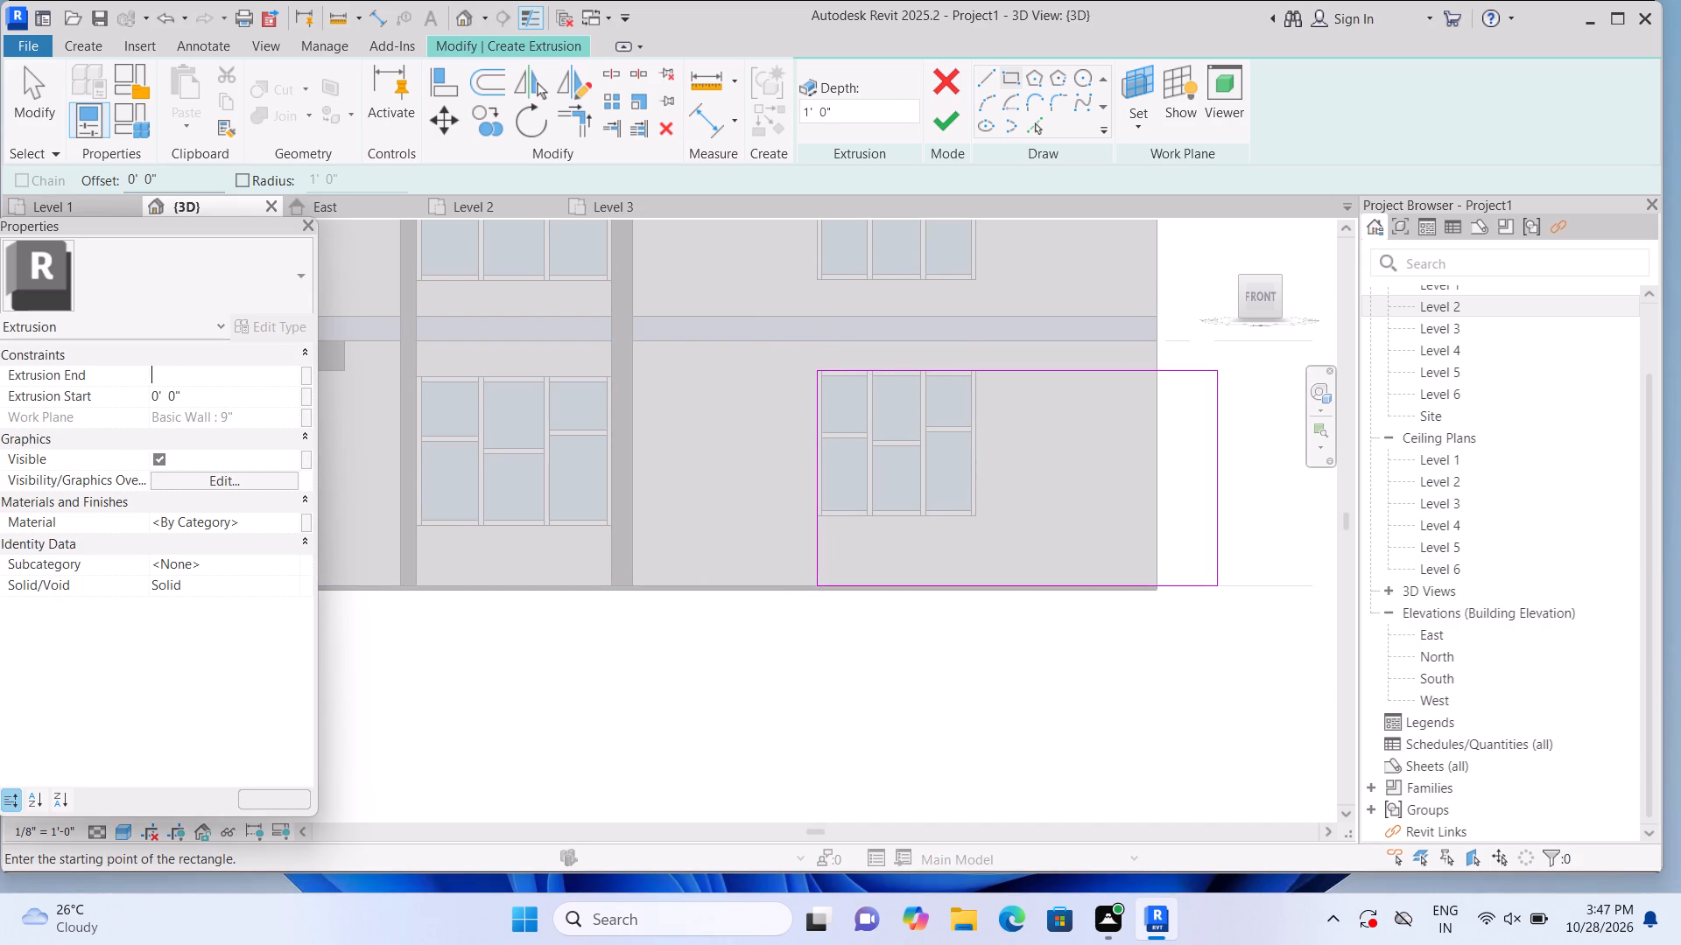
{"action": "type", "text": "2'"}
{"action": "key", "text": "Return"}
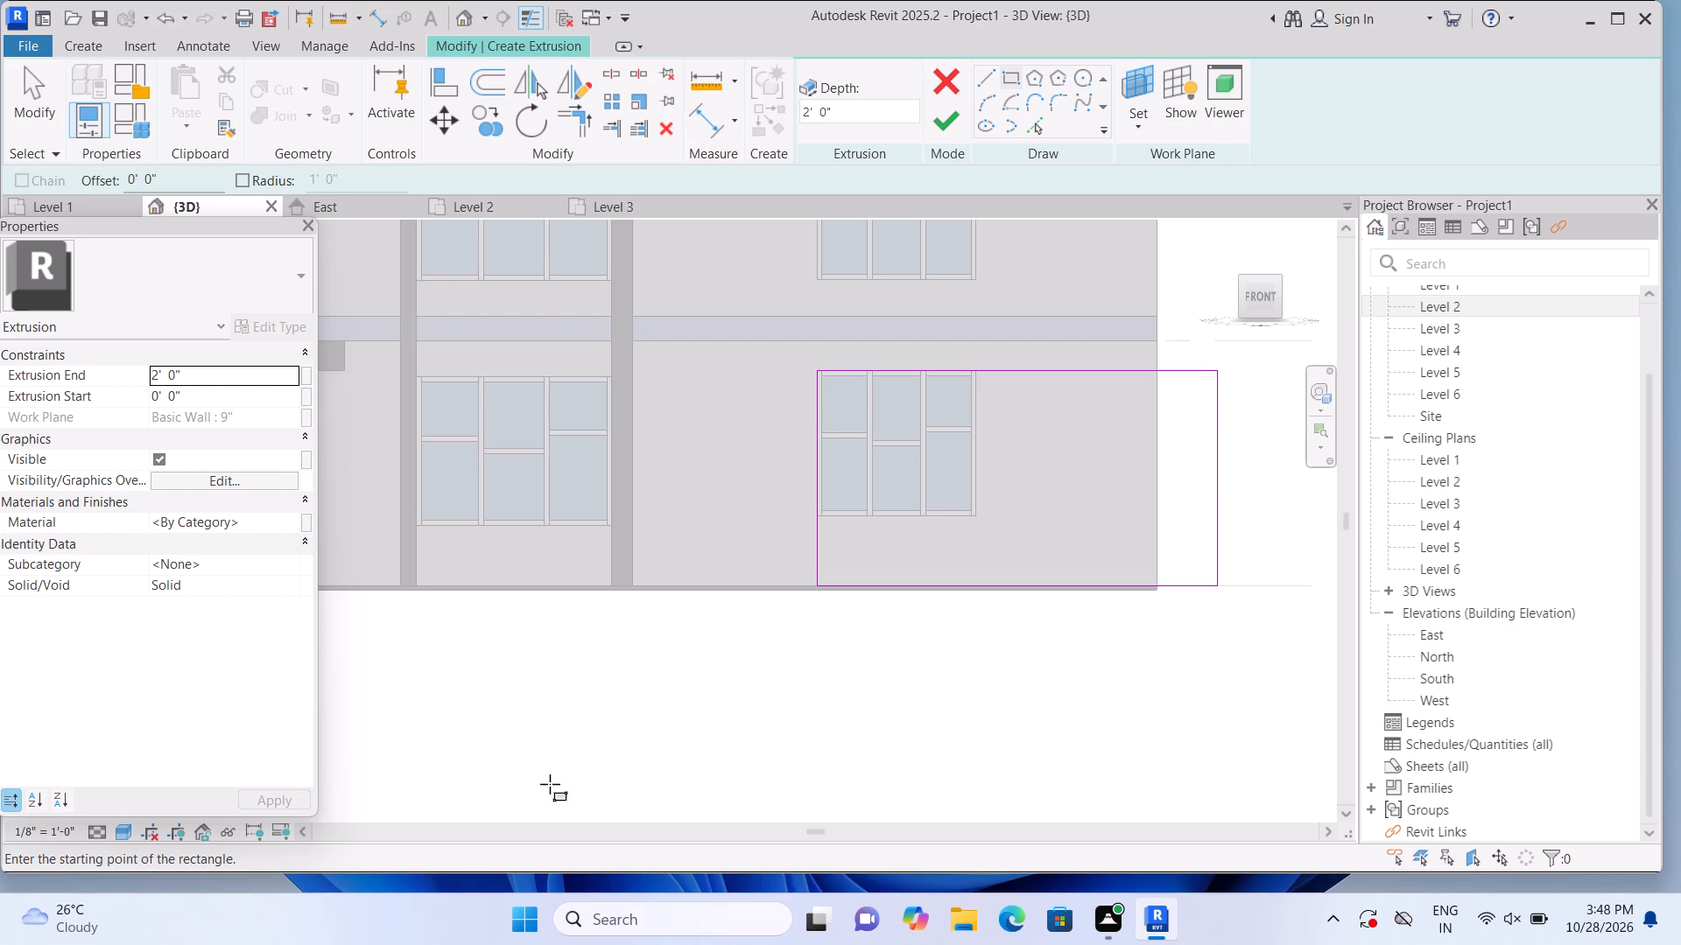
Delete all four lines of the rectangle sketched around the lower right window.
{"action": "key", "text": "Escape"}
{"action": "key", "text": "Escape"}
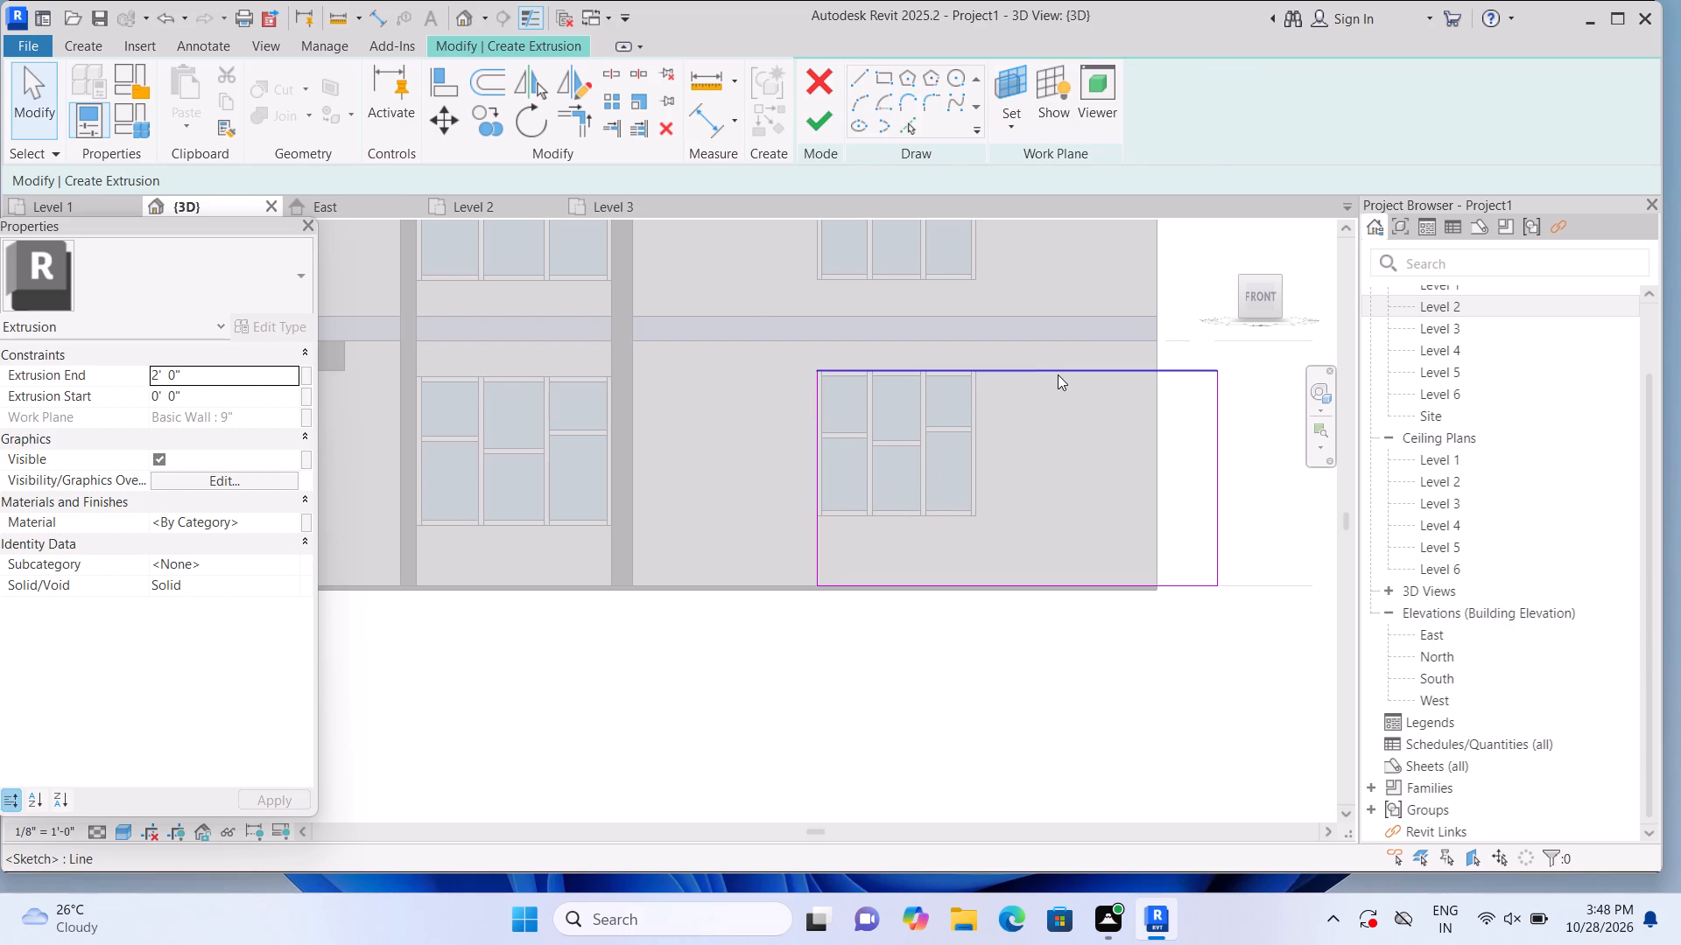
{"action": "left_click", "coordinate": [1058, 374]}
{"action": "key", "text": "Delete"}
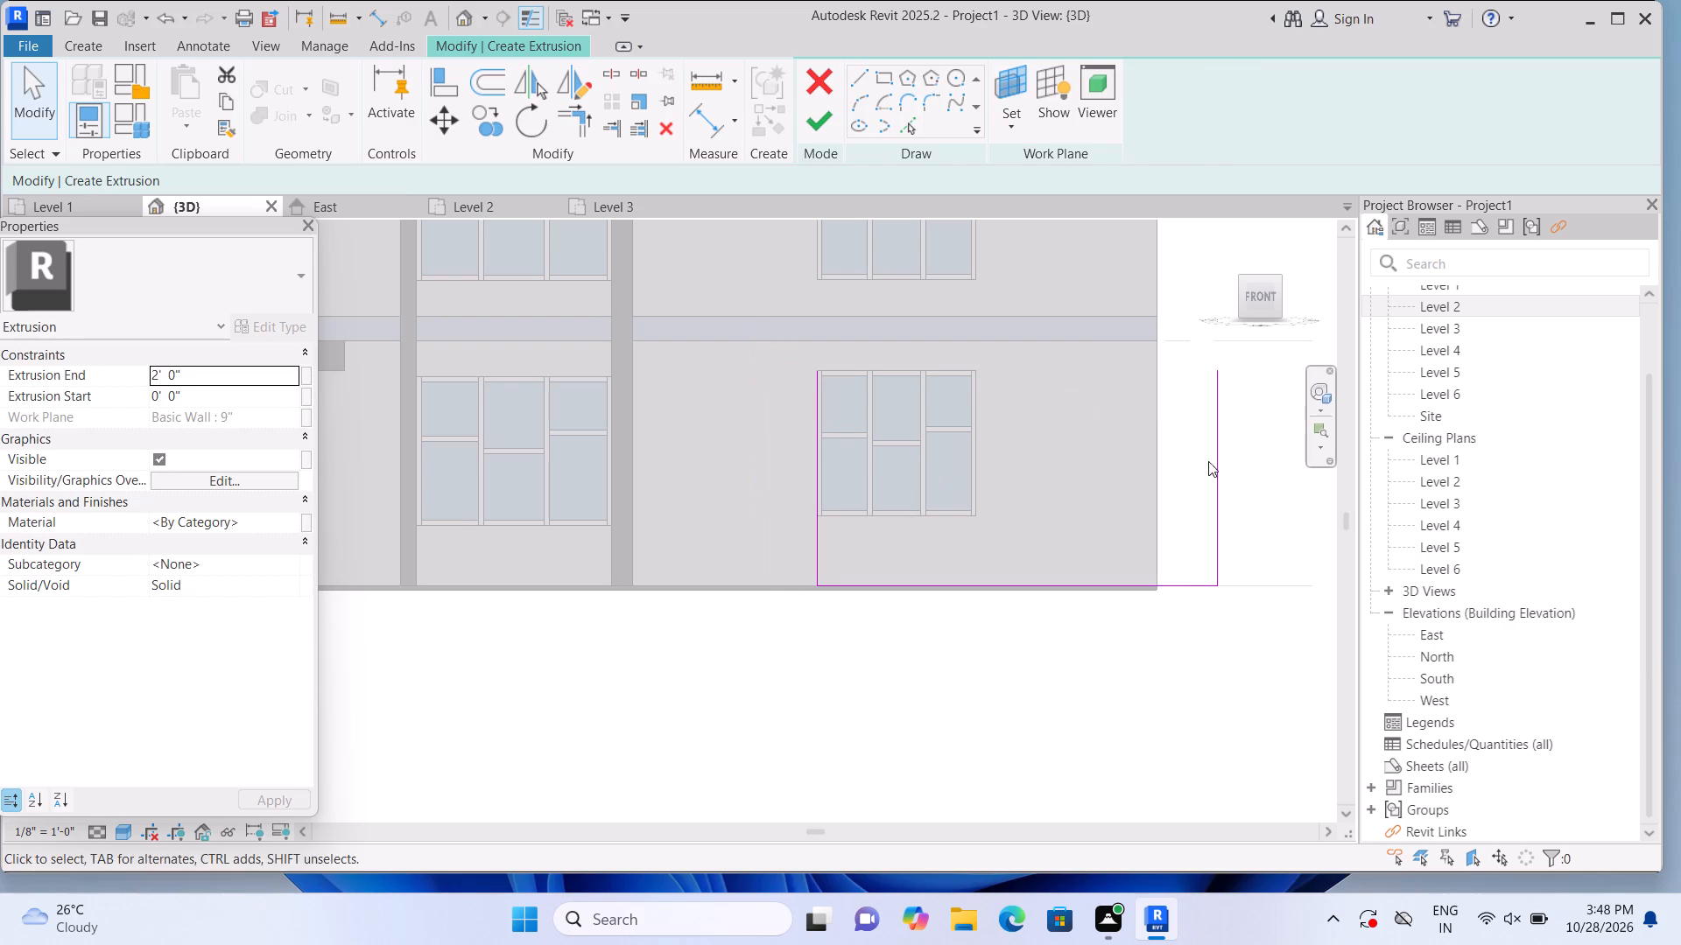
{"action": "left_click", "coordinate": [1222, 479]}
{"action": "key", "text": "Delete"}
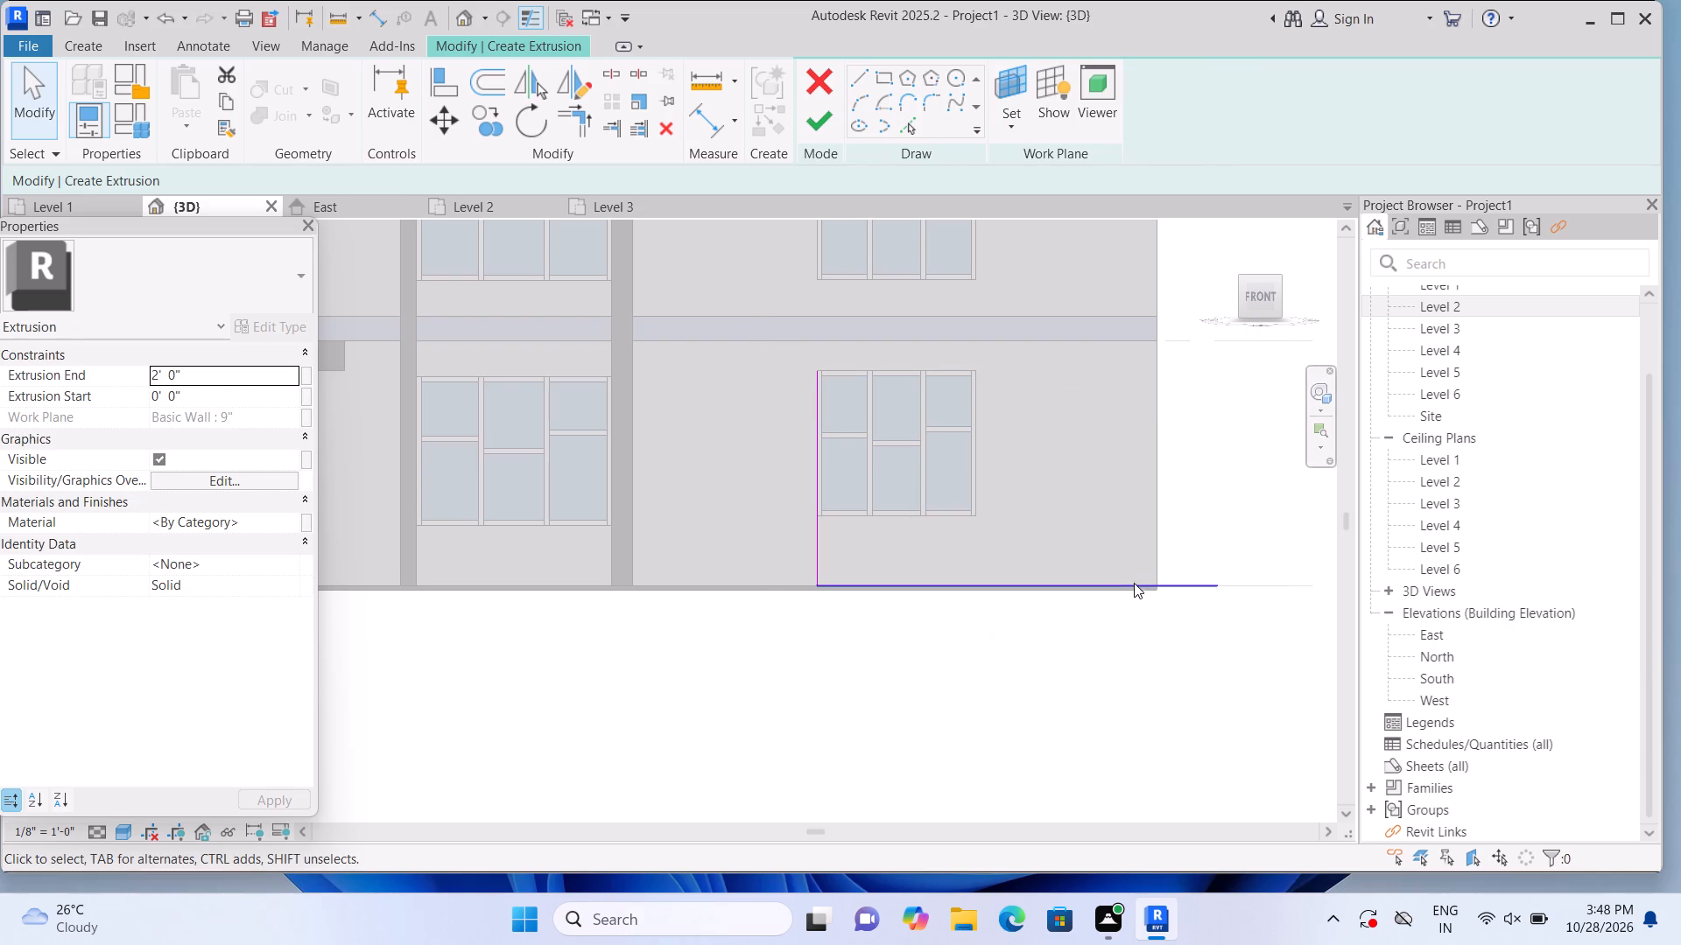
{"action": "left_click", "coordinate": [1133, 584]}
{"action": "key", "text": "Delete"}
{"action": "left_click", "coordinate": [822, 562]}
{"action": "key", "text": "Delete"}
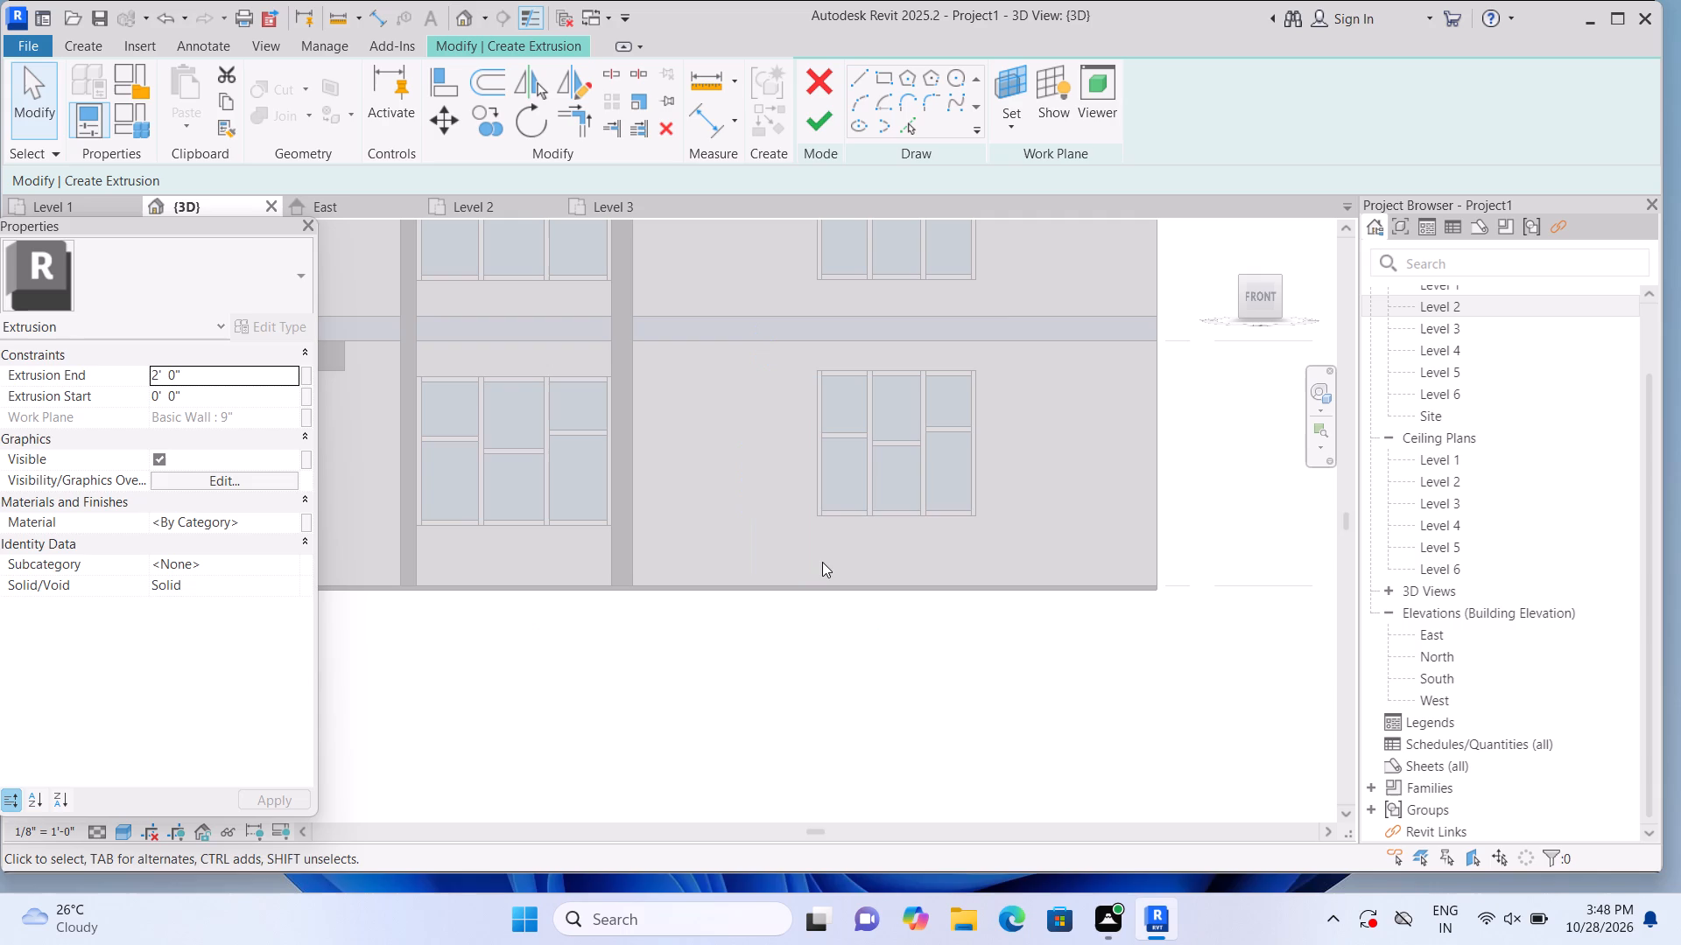
Extrude a rectangle about 2' 4" wide and 8' 9" tall outside the front wall's right corner, from the lower window's head to Level 1.
{"action": "left_click", "coordinate": [877, 75]}
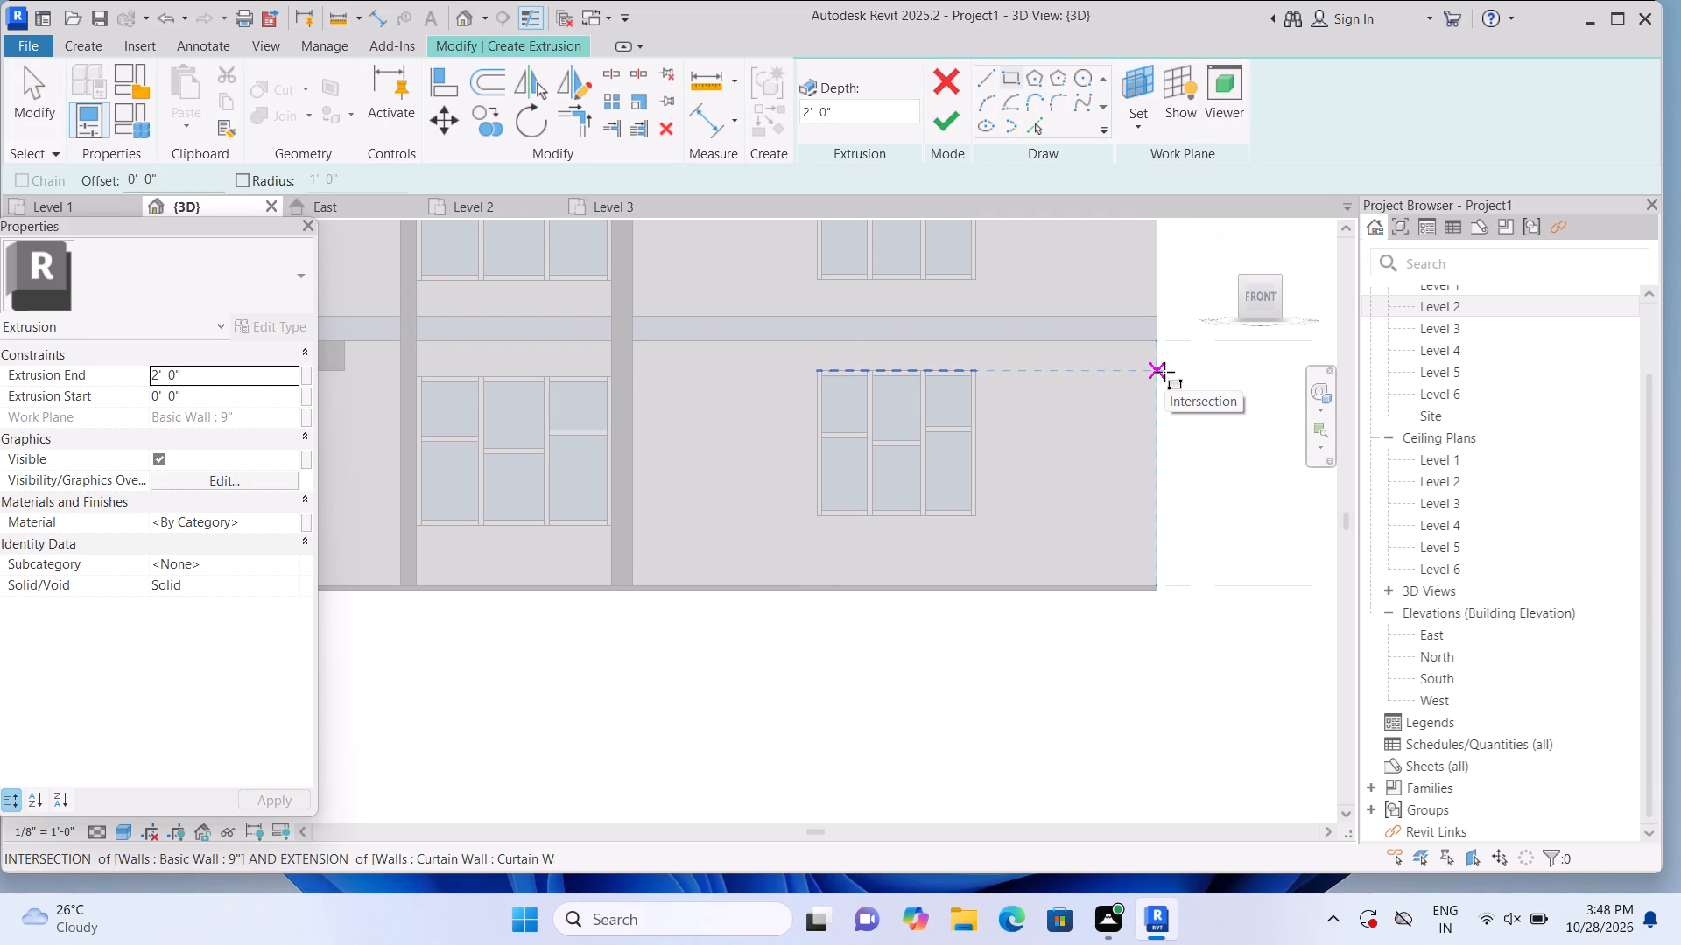
{"action": "left_click", "coordinate": [1164, 372]}
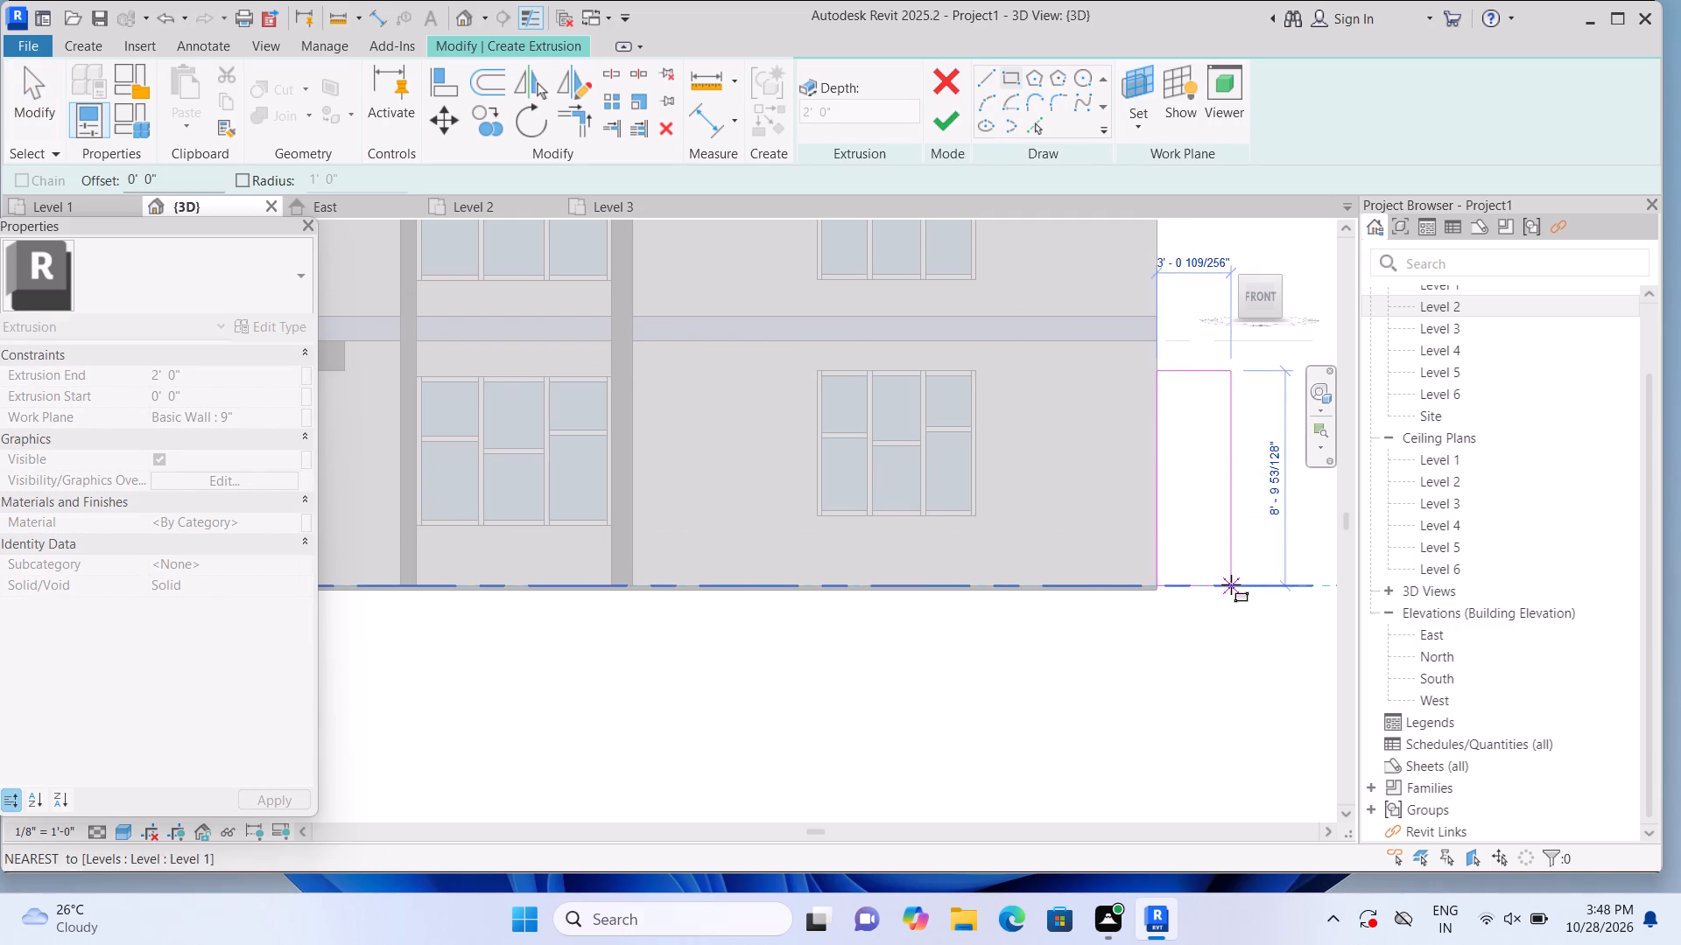
{"action": "left_click", "coordinate": [1214, 588]}
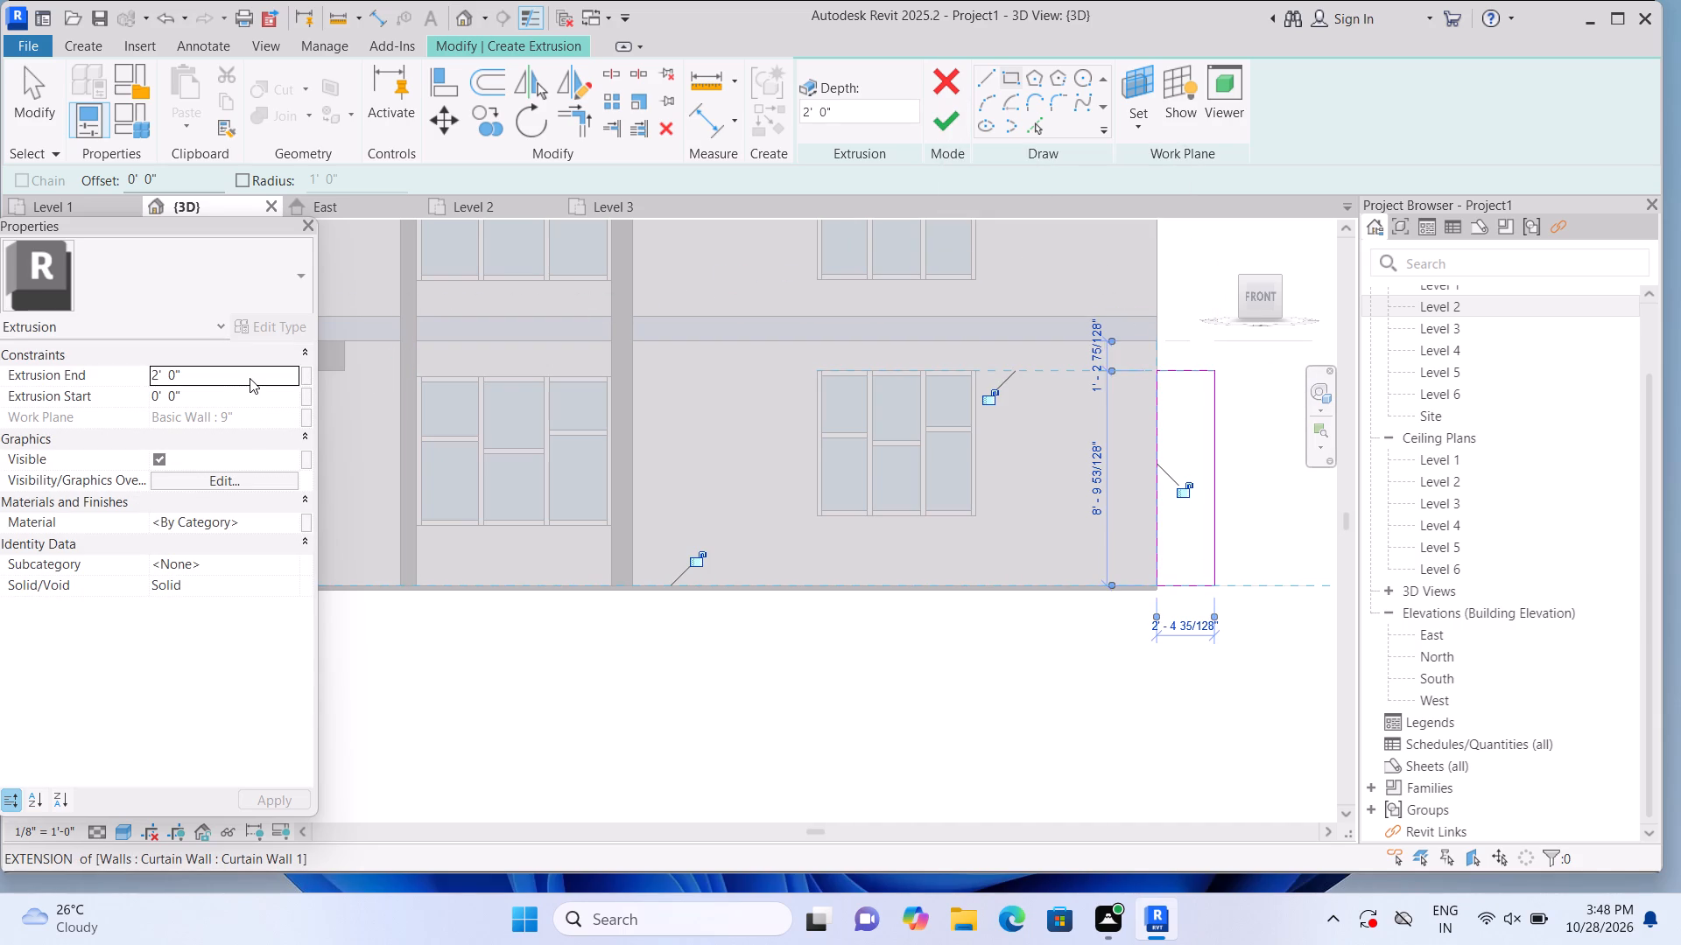
{"action": "left_click", "coordinate": [950, 136]}
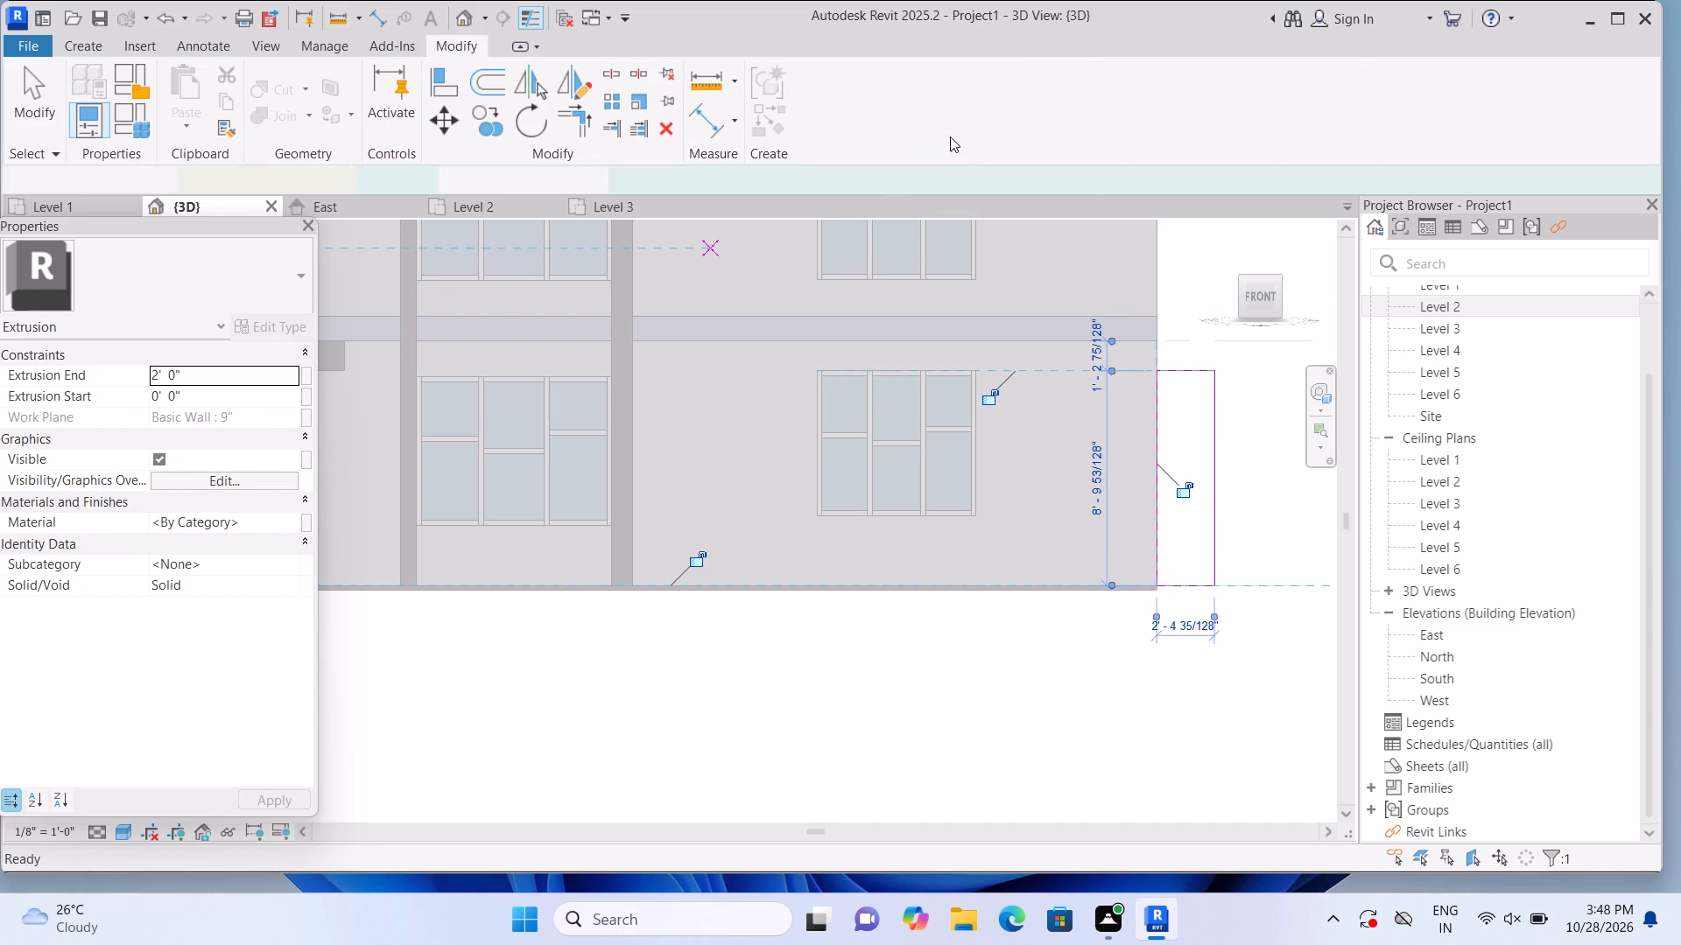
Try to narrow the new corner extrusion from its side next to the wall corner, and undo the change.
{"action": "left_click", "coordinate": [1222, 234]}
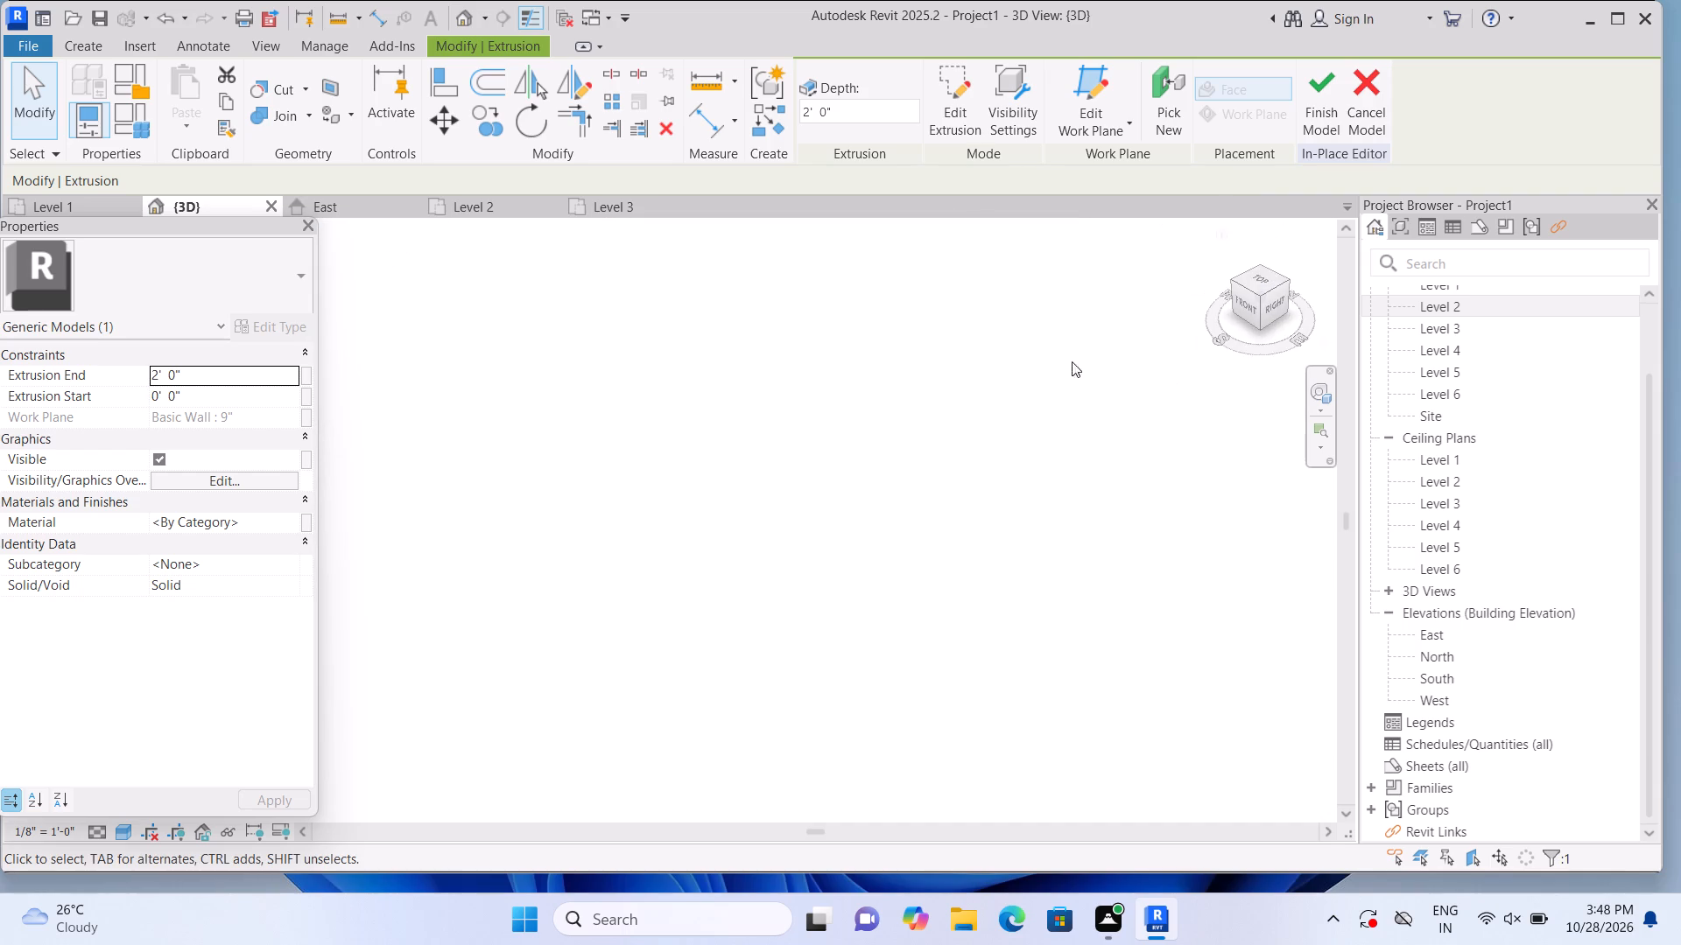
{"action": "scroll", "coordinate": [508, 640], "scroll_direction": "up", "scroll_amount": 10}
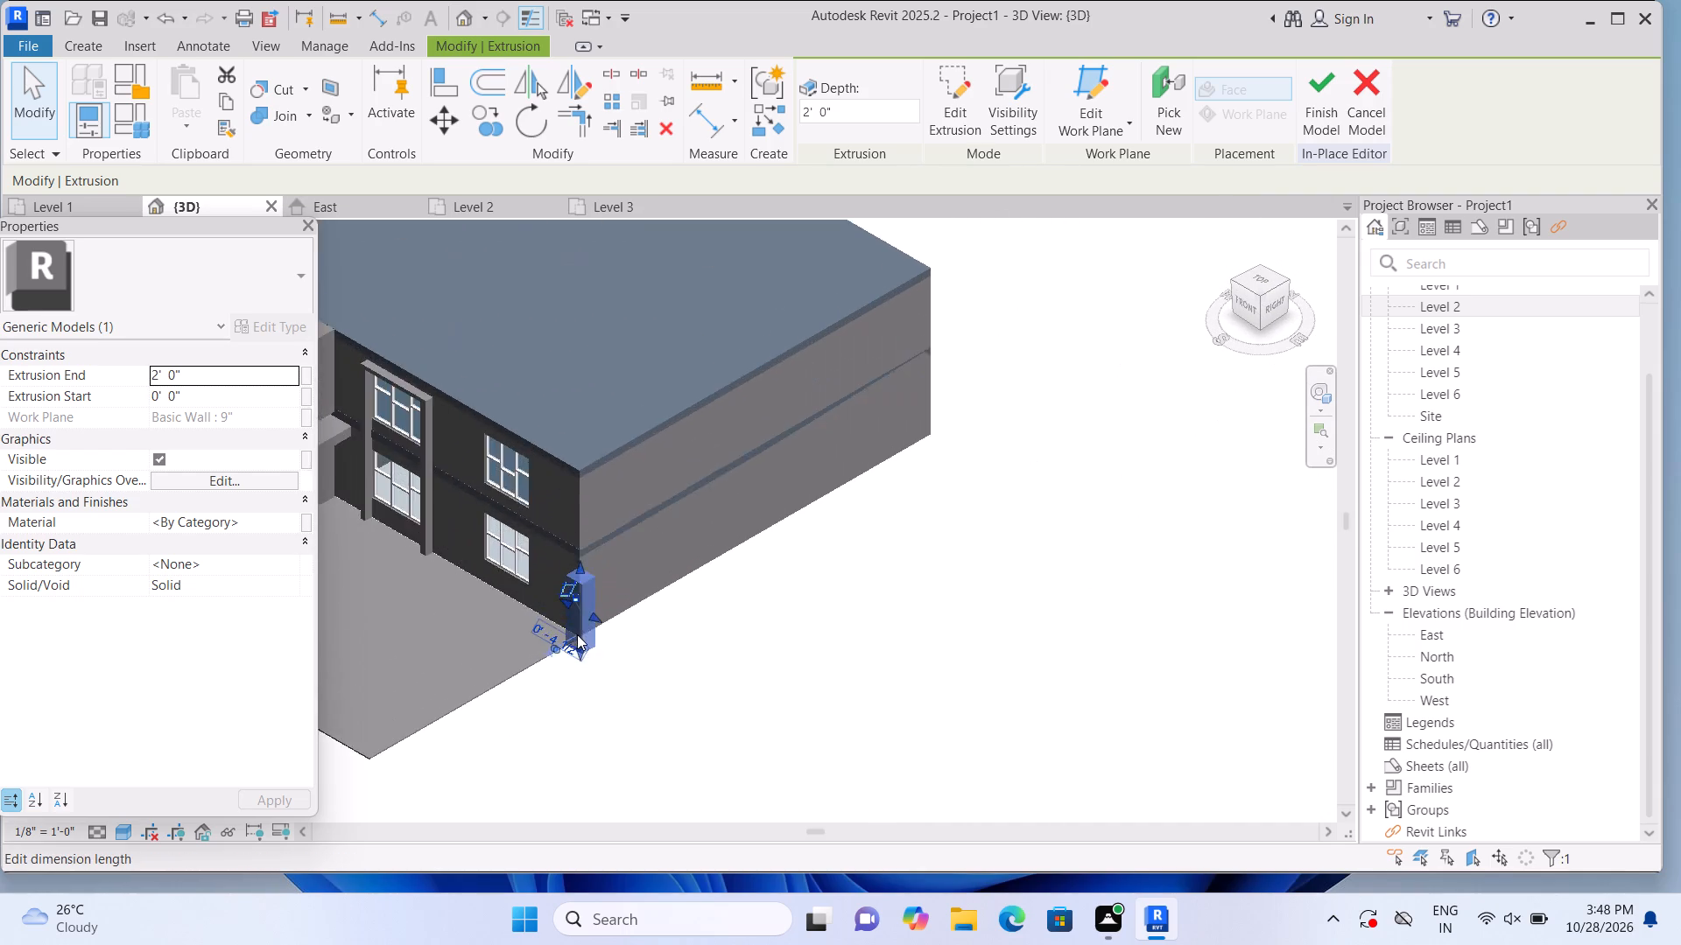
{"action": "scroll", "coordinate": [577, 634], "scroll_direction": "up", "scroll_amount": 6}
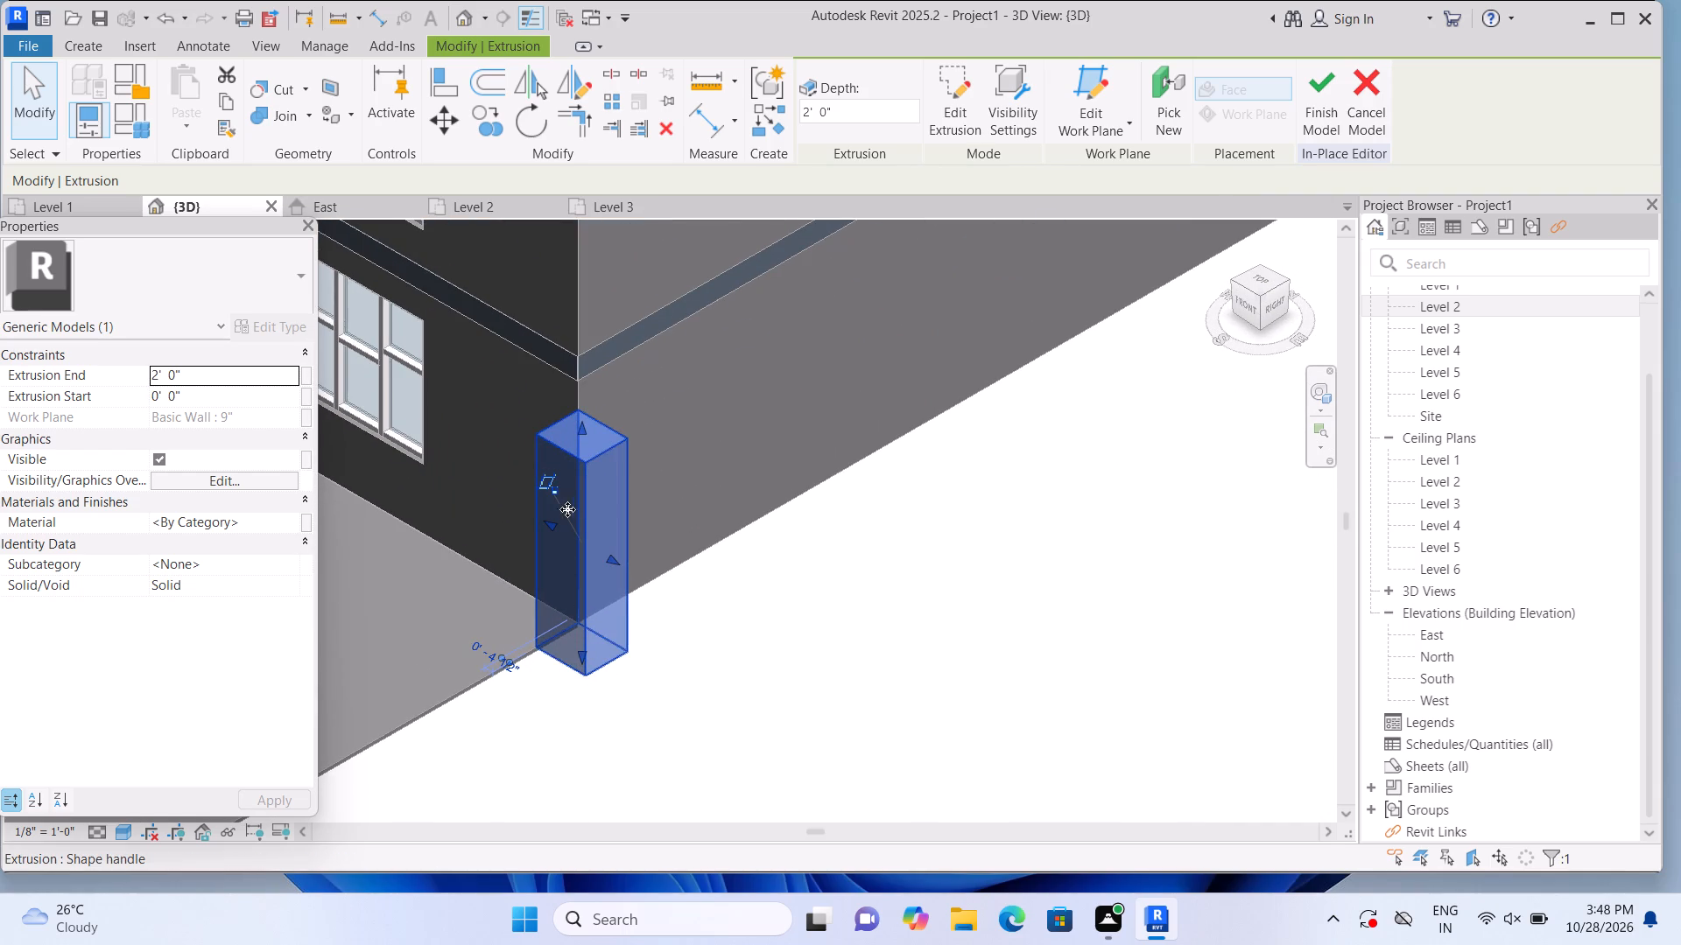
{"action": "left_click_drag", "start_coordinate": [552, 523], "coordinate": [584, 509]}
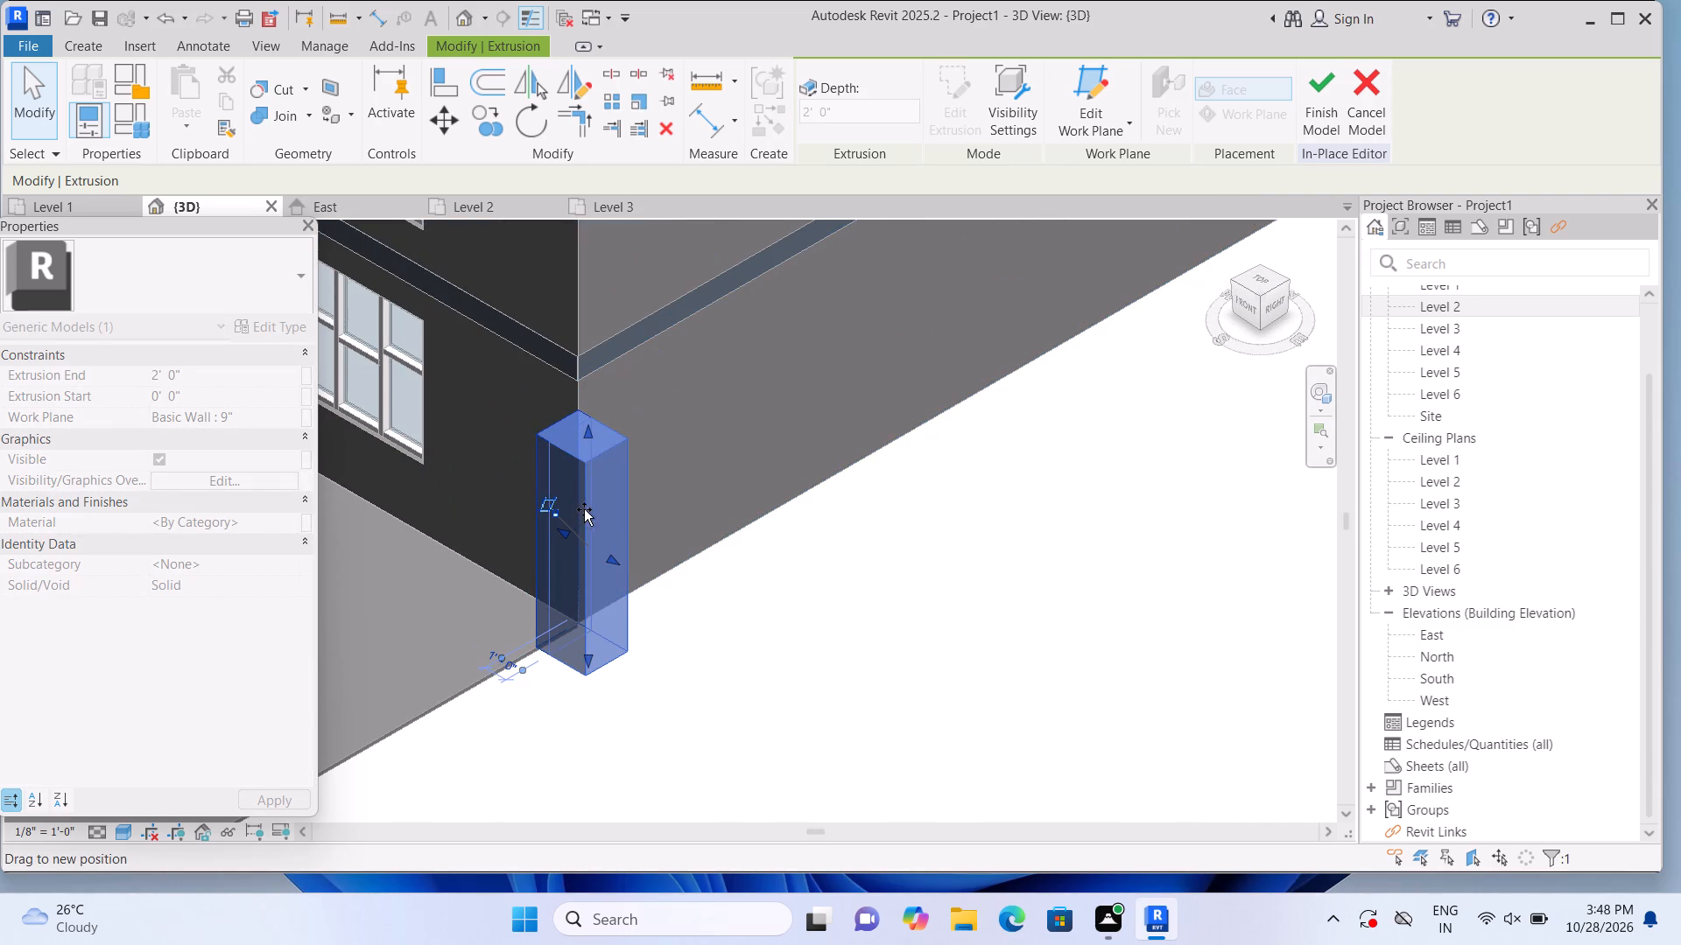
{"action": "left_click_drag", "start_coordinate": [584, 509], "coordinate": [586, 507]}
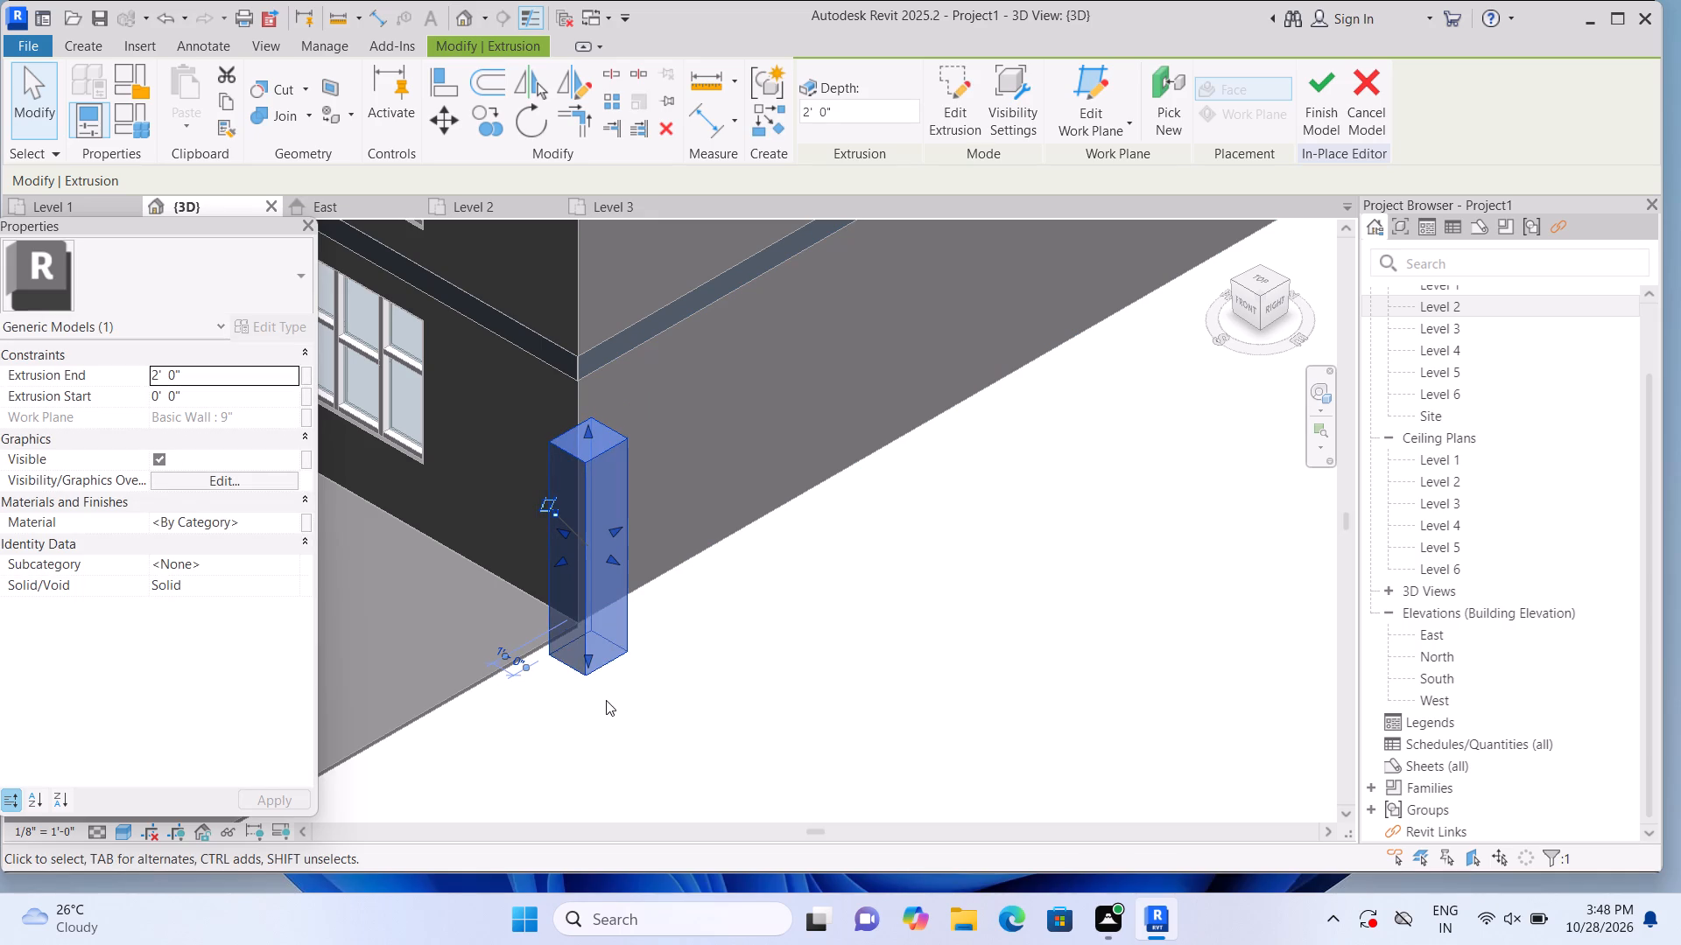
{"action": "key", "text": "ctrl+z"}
Push the corner extrusion's front face back toward the wall to a depth of about 5 1/2".
{"action": "scroll", "coordinate": [517, 714], "scroll_direction": "up", "scroll_amount": 3}
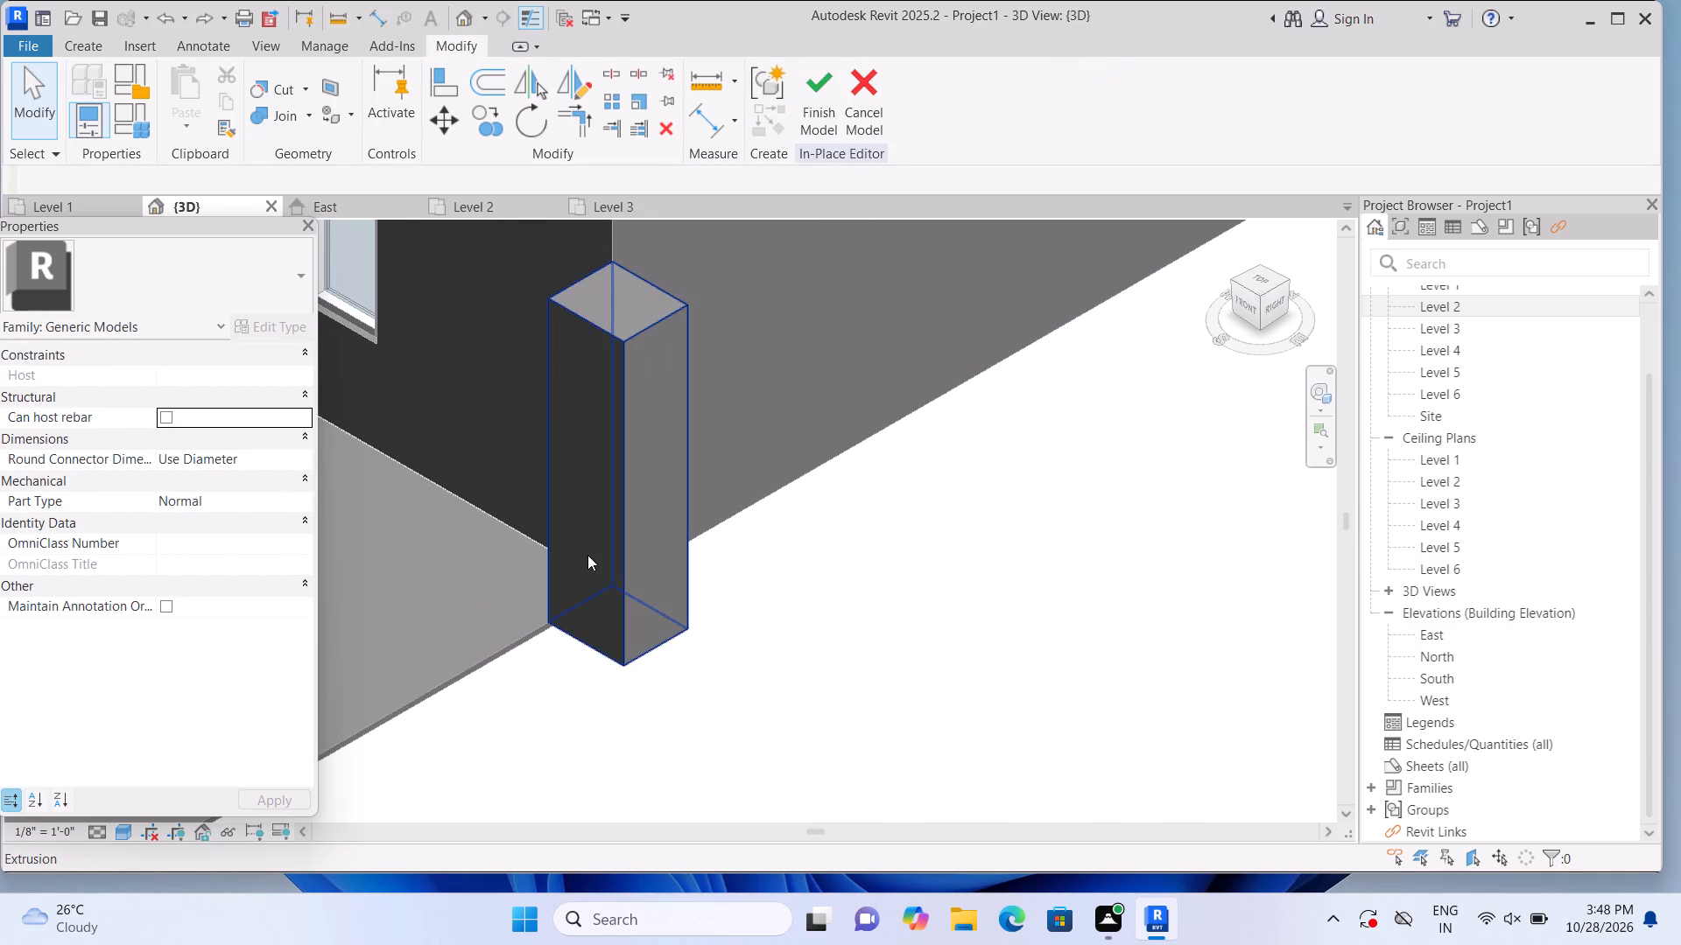
{"action": "left_click", "coordinate": [587, 555]}
{"action": "left_click_drag", "start_coordinate": [580, 481], "coordinate": [615, 461]}
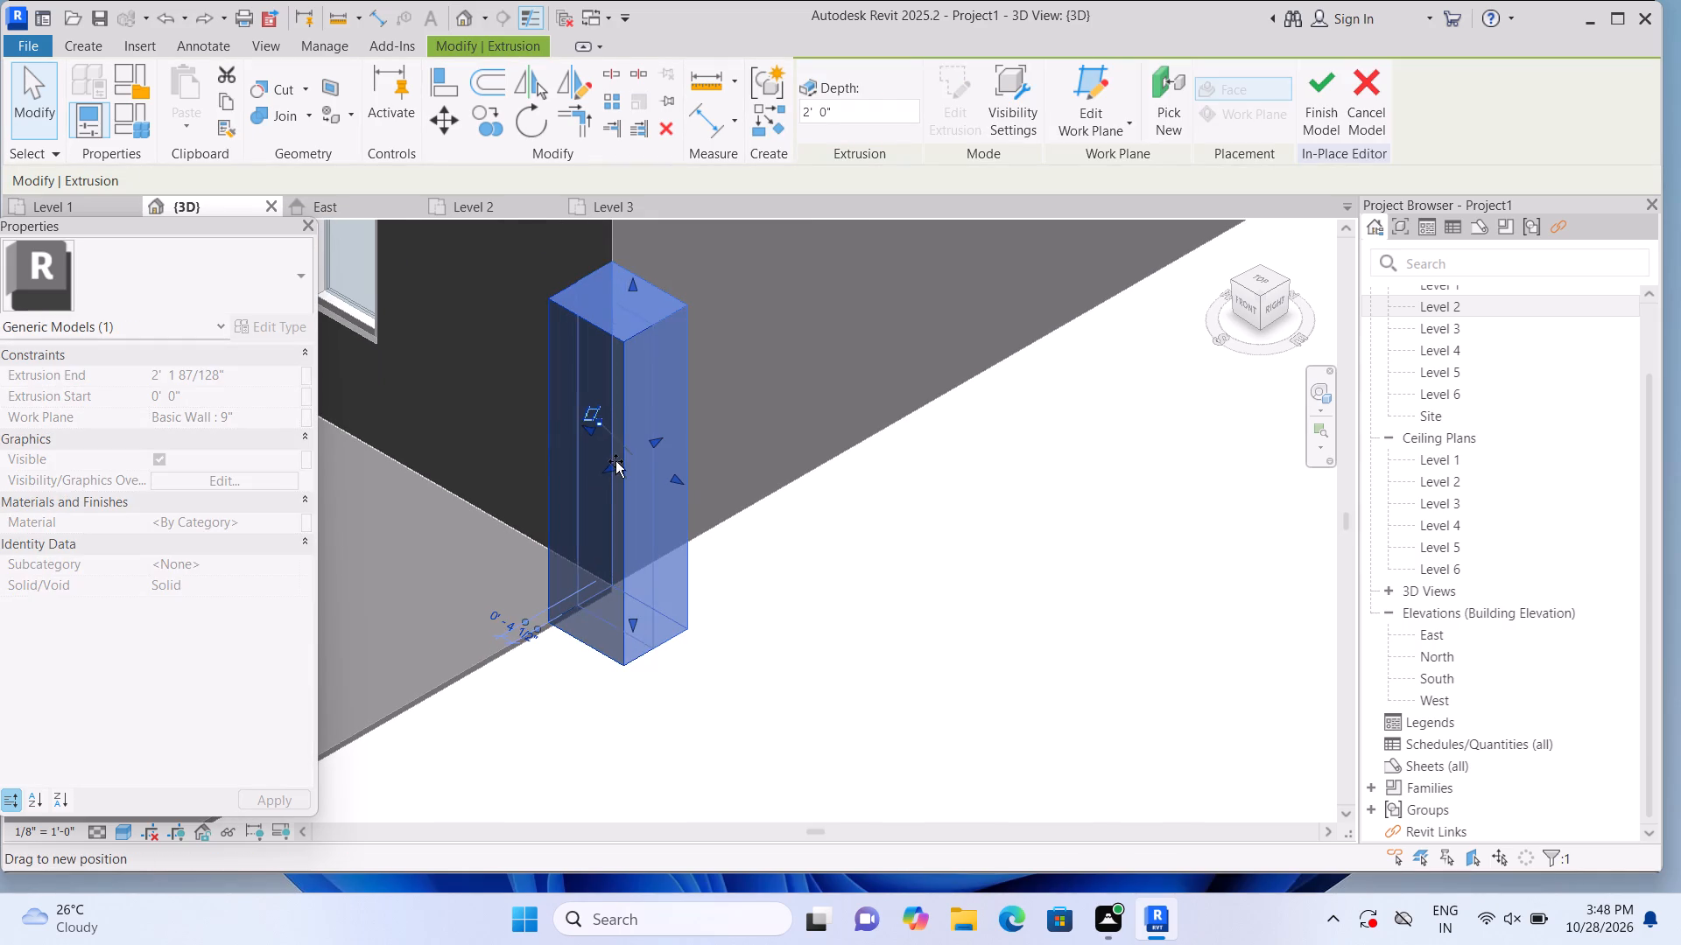
{"action": "left_click_drag", "start_coordinate": [615, 461], "coordinate": [633, 450]}
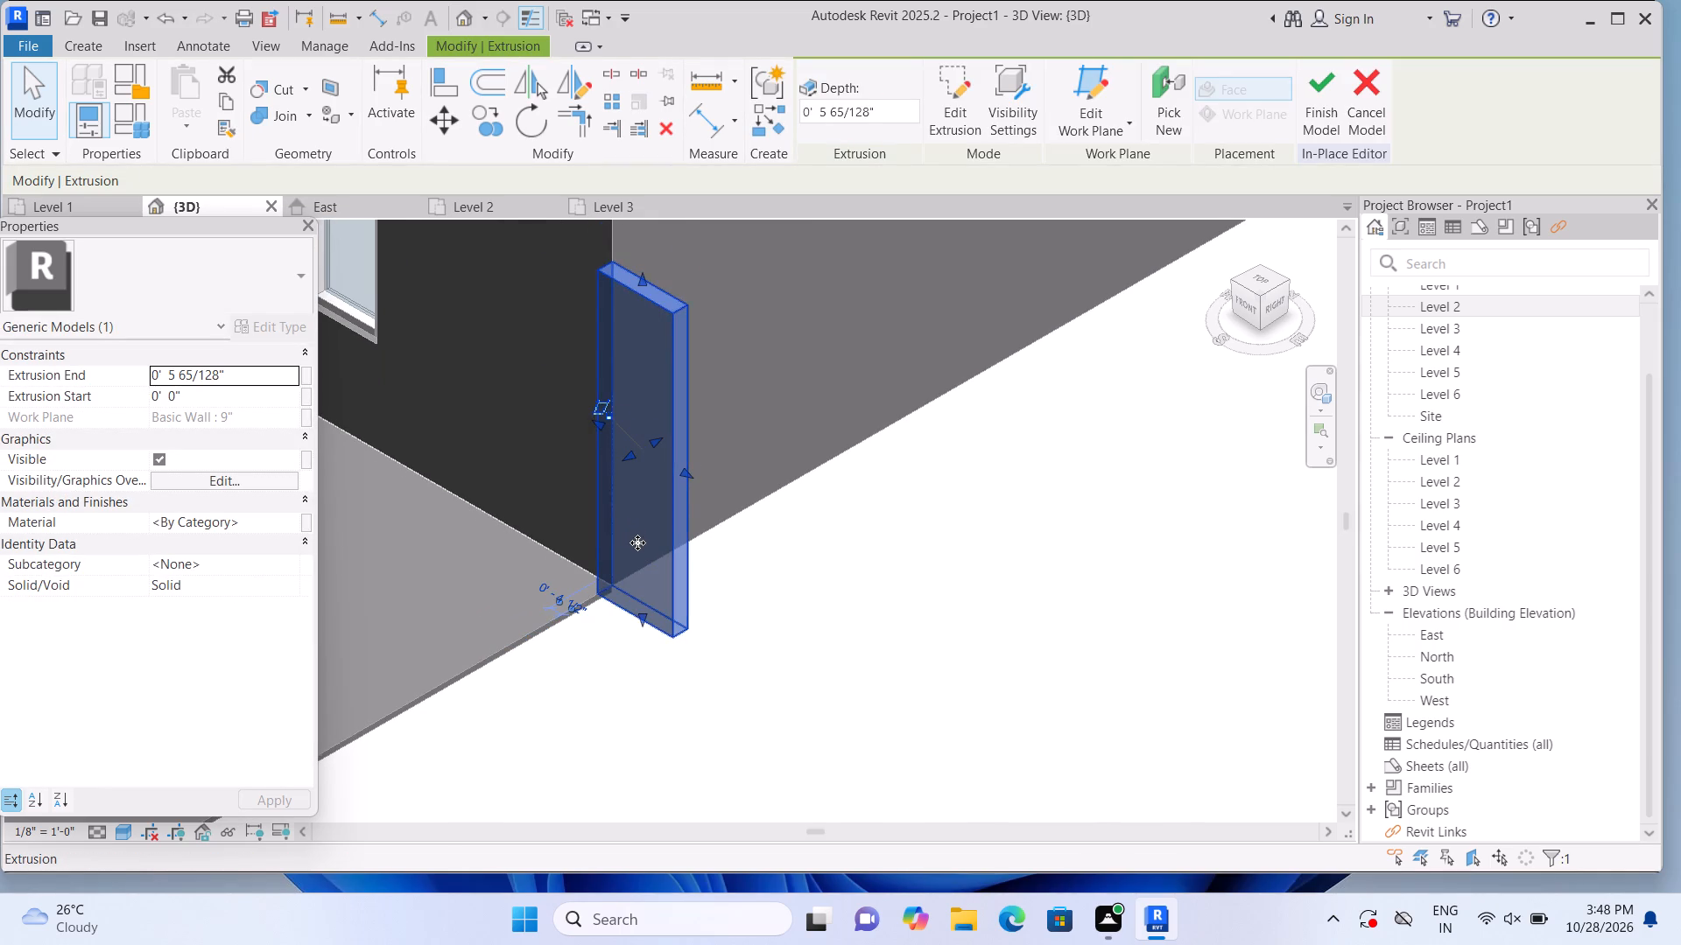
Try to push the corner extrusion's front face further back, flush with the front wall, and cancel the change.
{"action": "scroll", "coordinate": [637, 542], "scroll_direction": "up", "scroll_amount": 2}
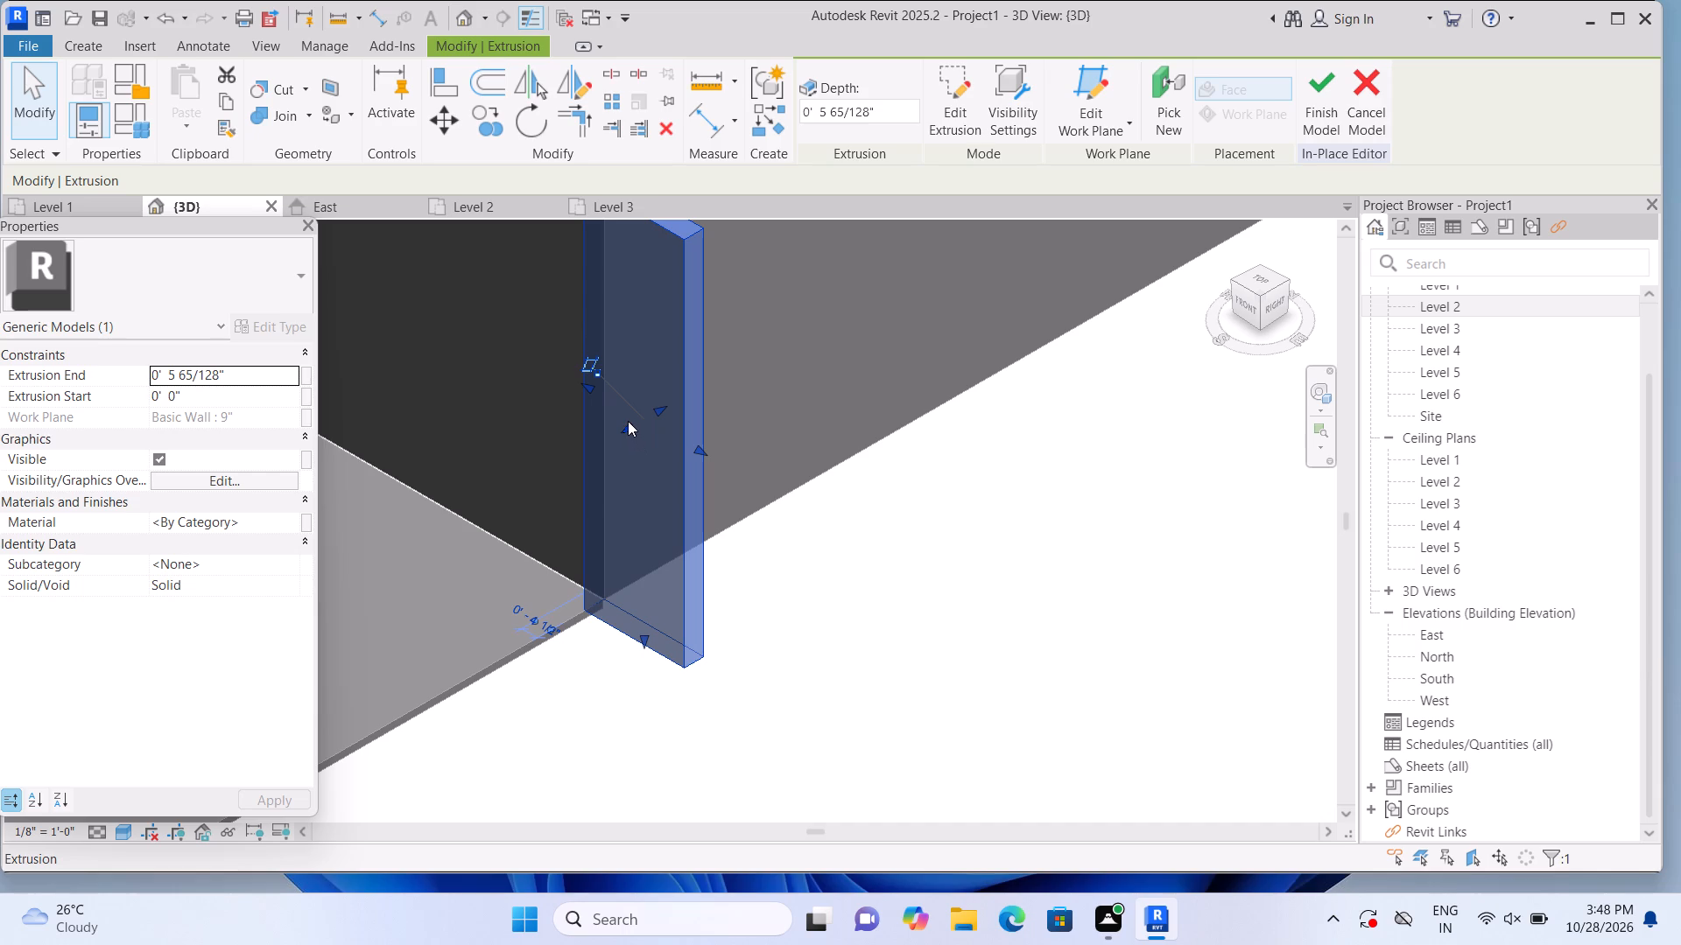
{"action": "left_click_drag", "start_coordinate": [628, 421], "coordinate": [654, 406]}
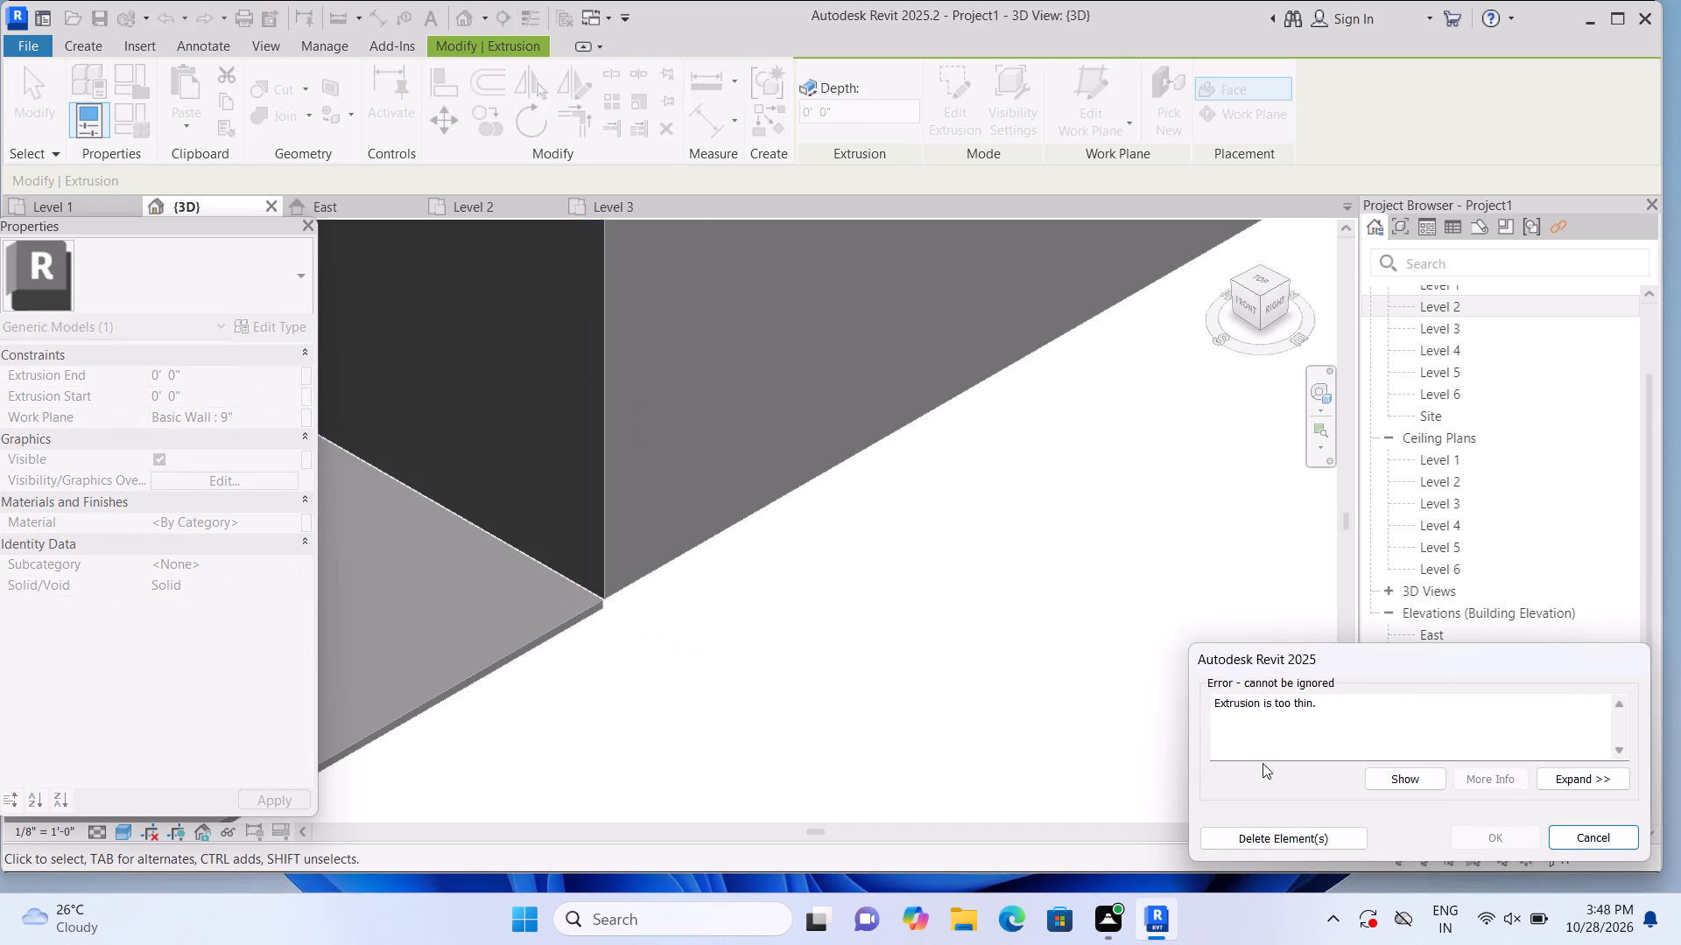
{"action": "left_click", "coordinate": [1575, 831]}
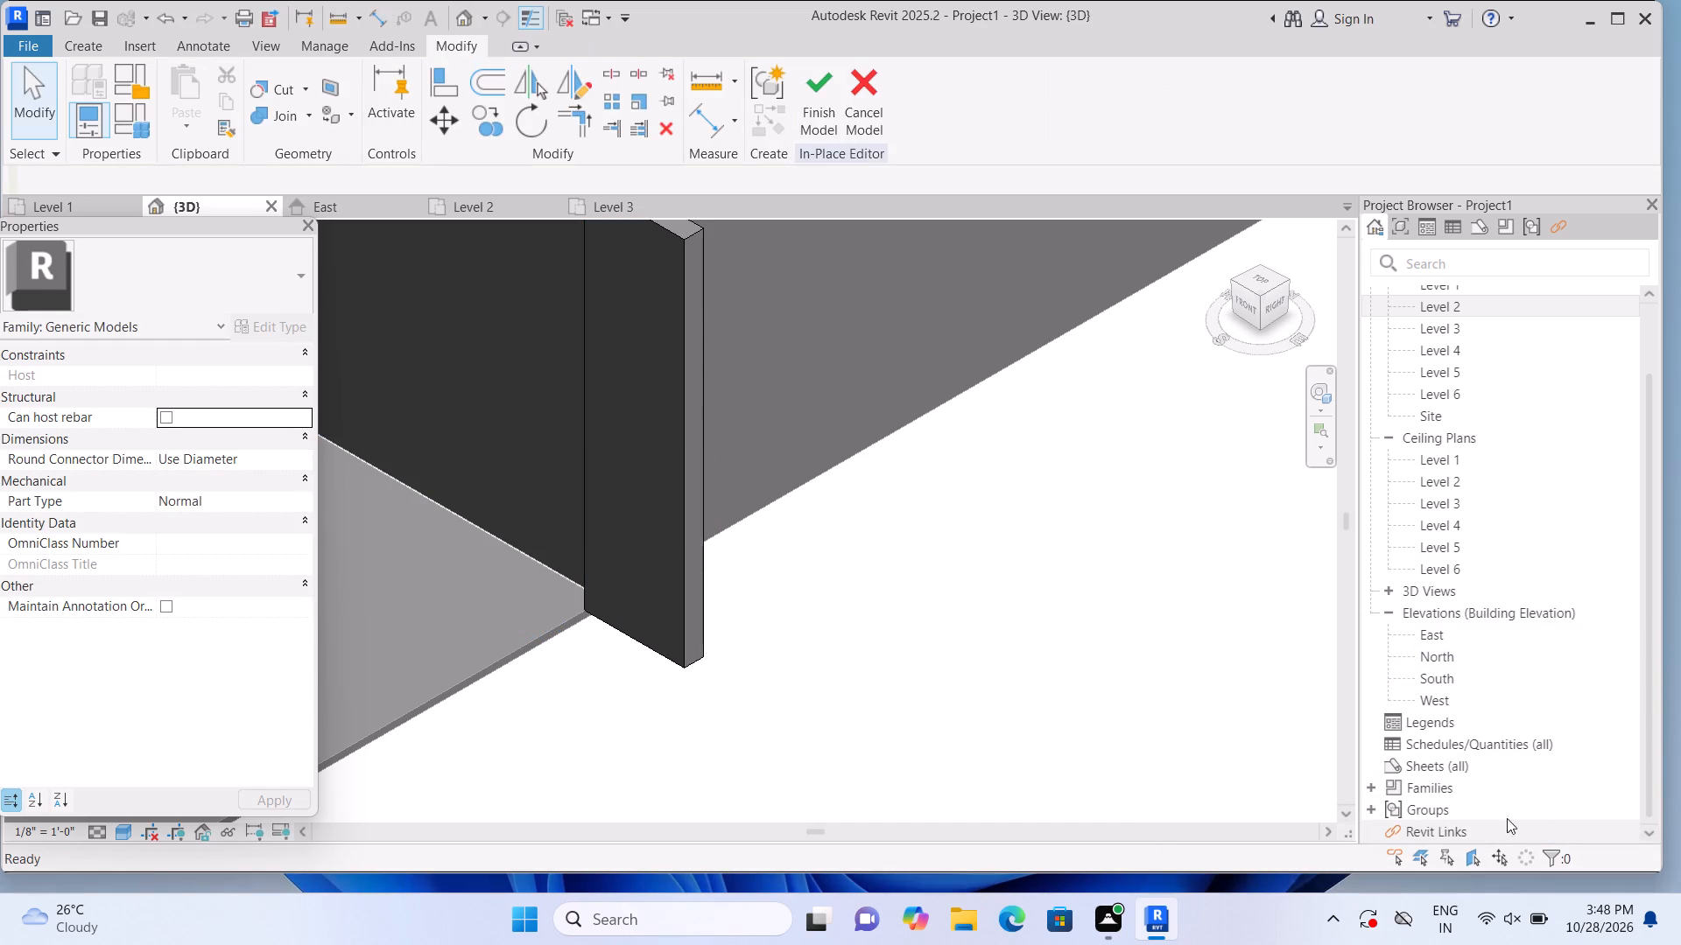
Pull the corner extrusion's back face rearward along the side wall, to an extrusion start of -1' 9 13/32".
{"action": "scroll", "coordinate": [801, 557], "scroll_direction": "down", "scroll_amount": 1}
{"action": "left_click", "coordinate": [701, 502]}
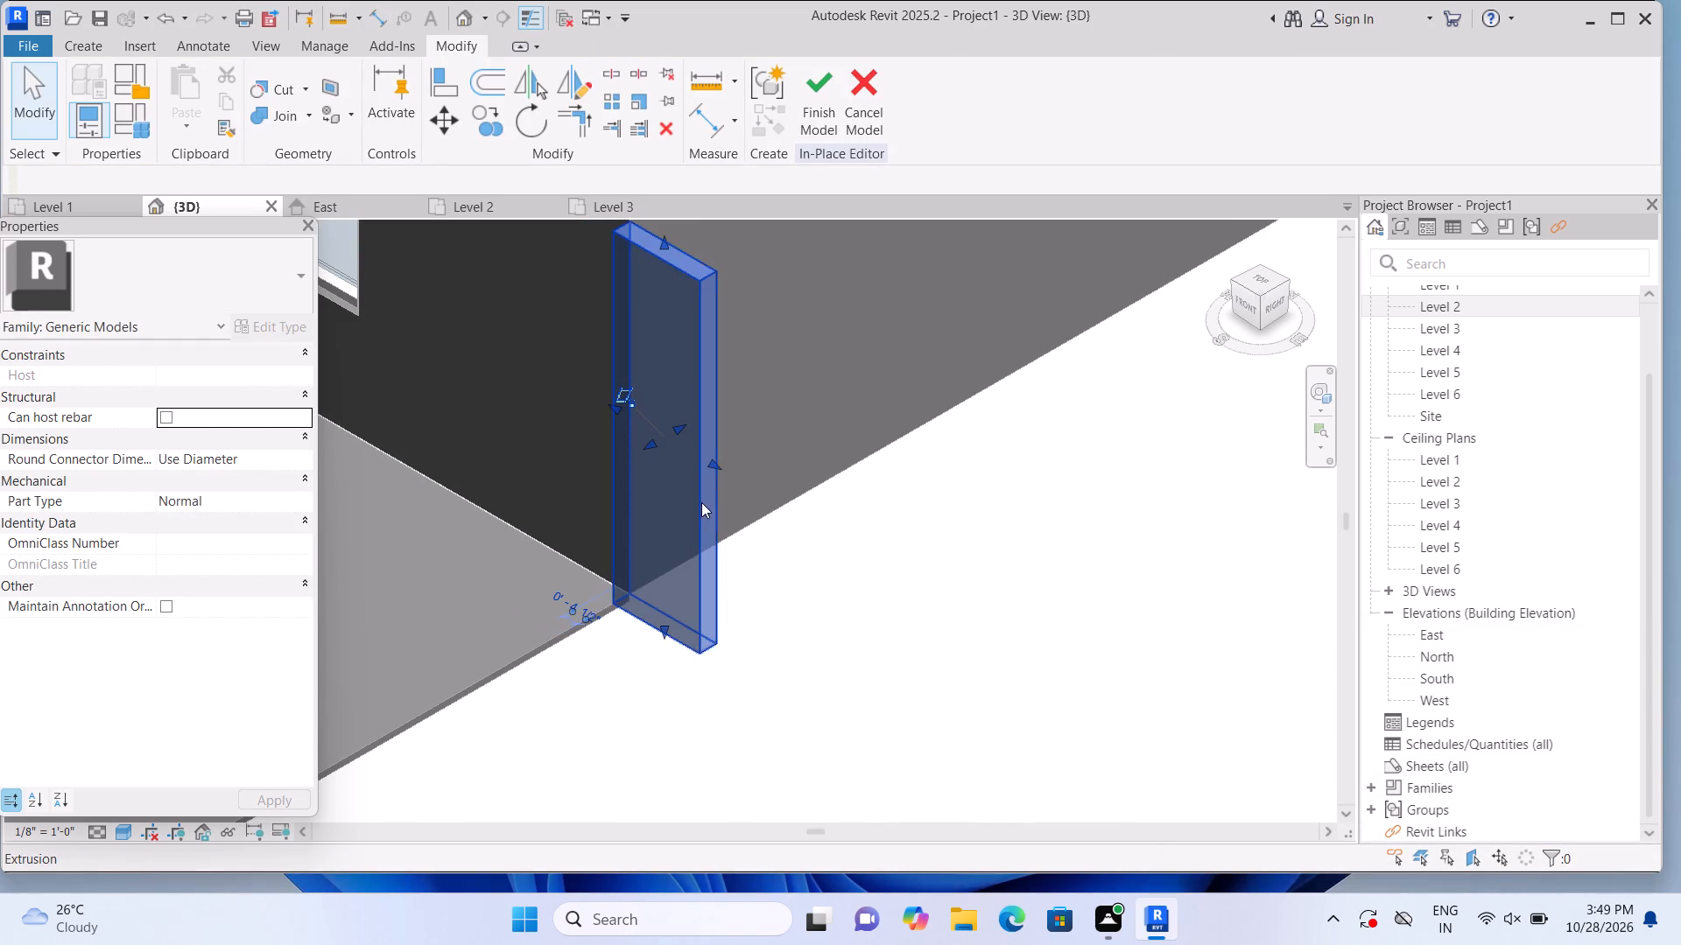
{"action": "left_click_drag", "start_coordinate": [679, 423], "coordinate": [744, 404]}
{"action": "left_click", "coordinate": [798, 656]}
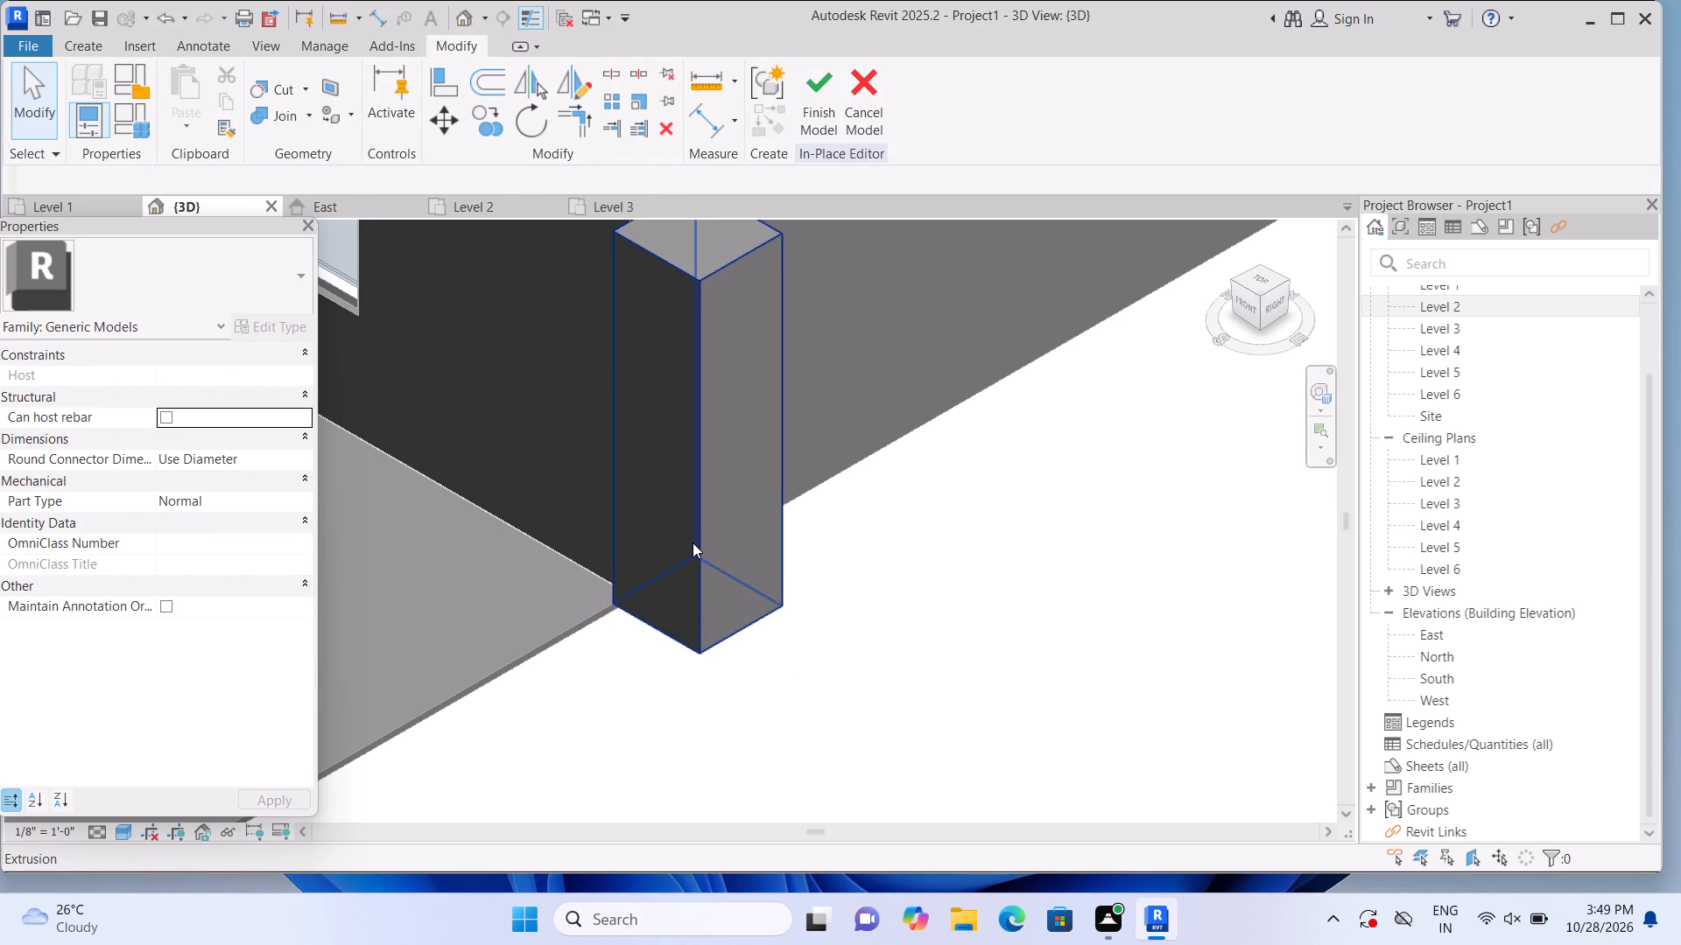
Push the corner extrusion's front face back flush with the front wall, giving an extrusion end of 0' 0".
{"action": "left_click", "coordinate": [693, 542]}
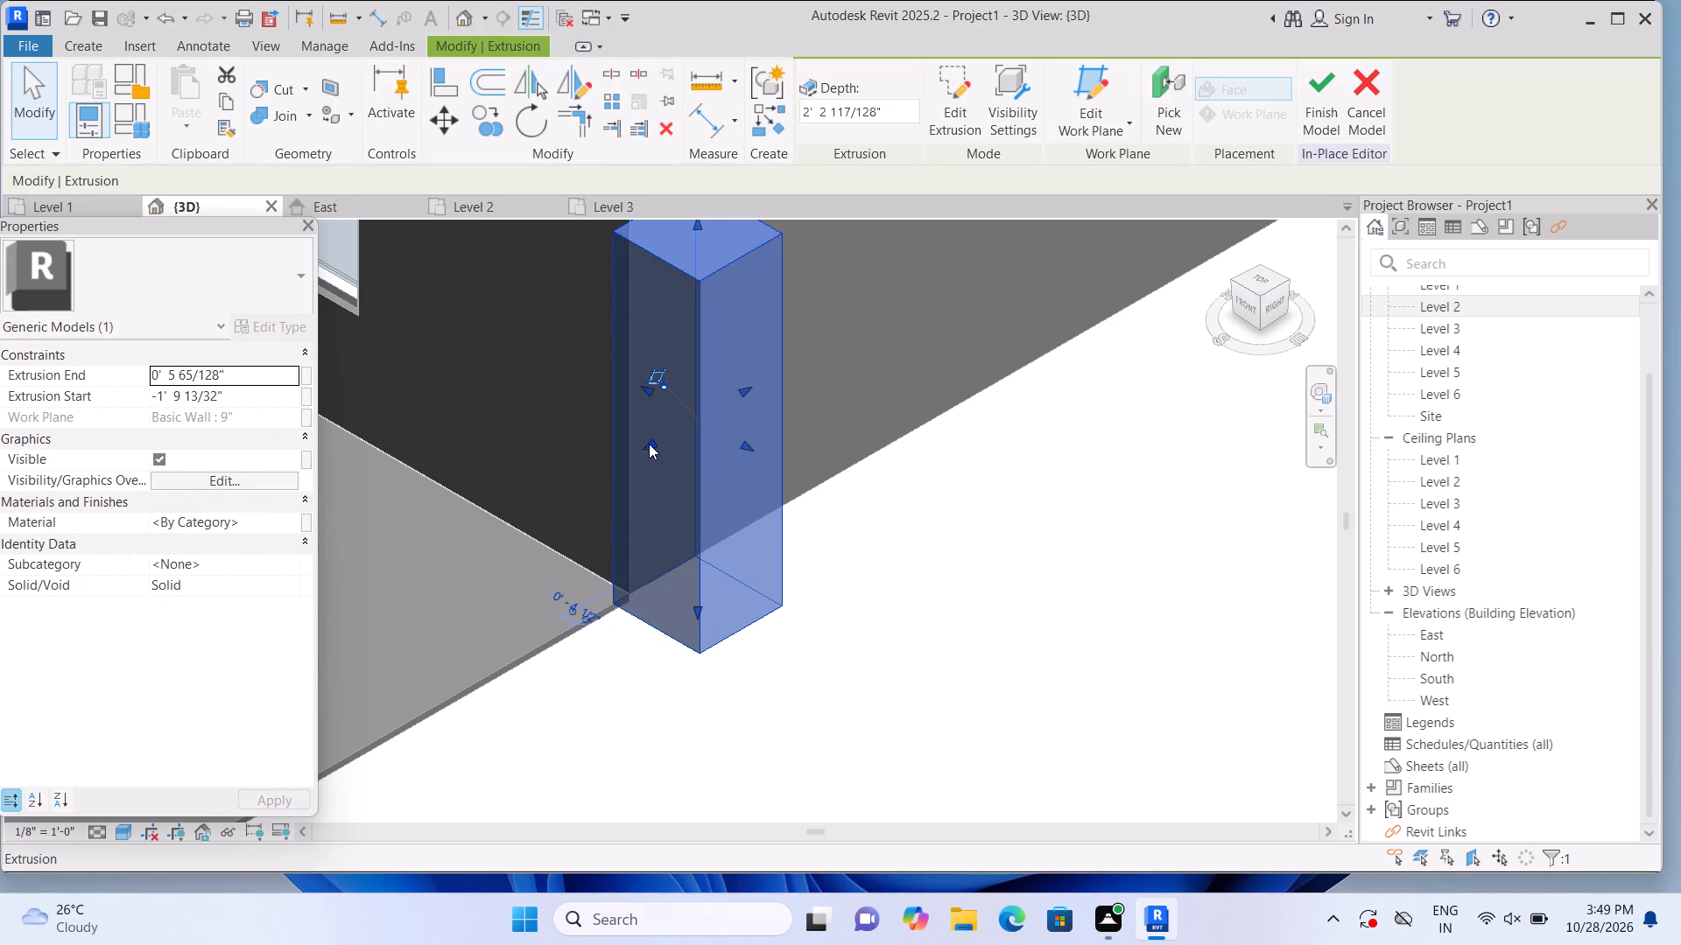
{"action": "left_click_drag", "start_coordinate": [649, 443], "coordinate": [668, 435]}
{"action": "left_click", "coordinate": [659, 656]}
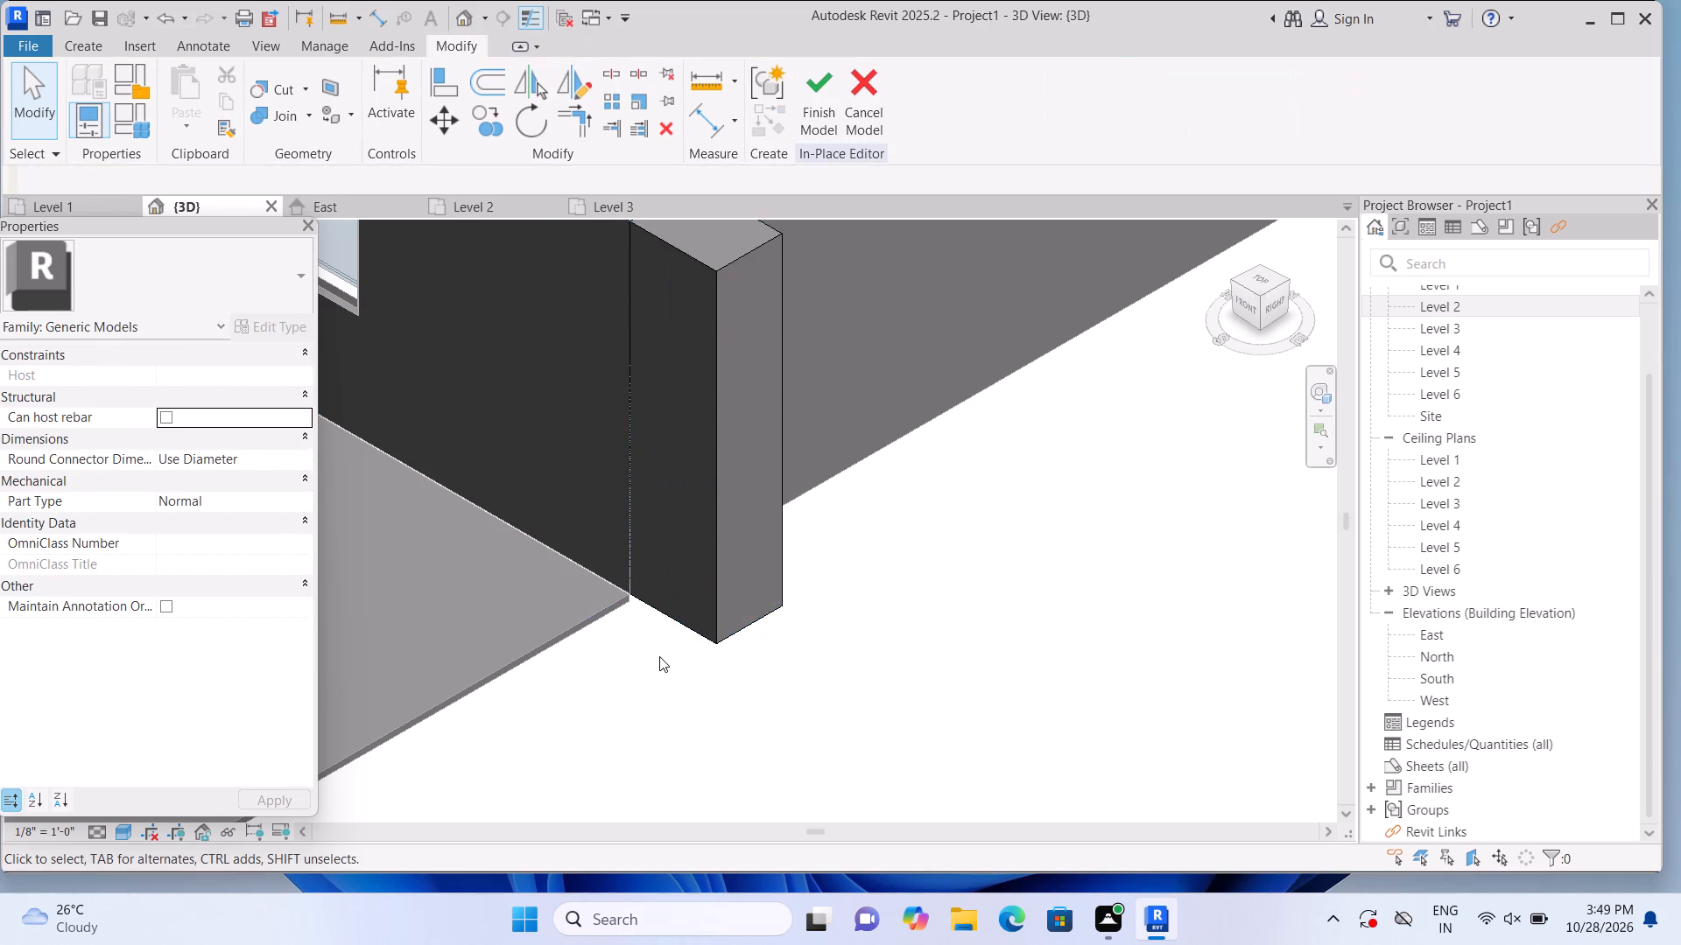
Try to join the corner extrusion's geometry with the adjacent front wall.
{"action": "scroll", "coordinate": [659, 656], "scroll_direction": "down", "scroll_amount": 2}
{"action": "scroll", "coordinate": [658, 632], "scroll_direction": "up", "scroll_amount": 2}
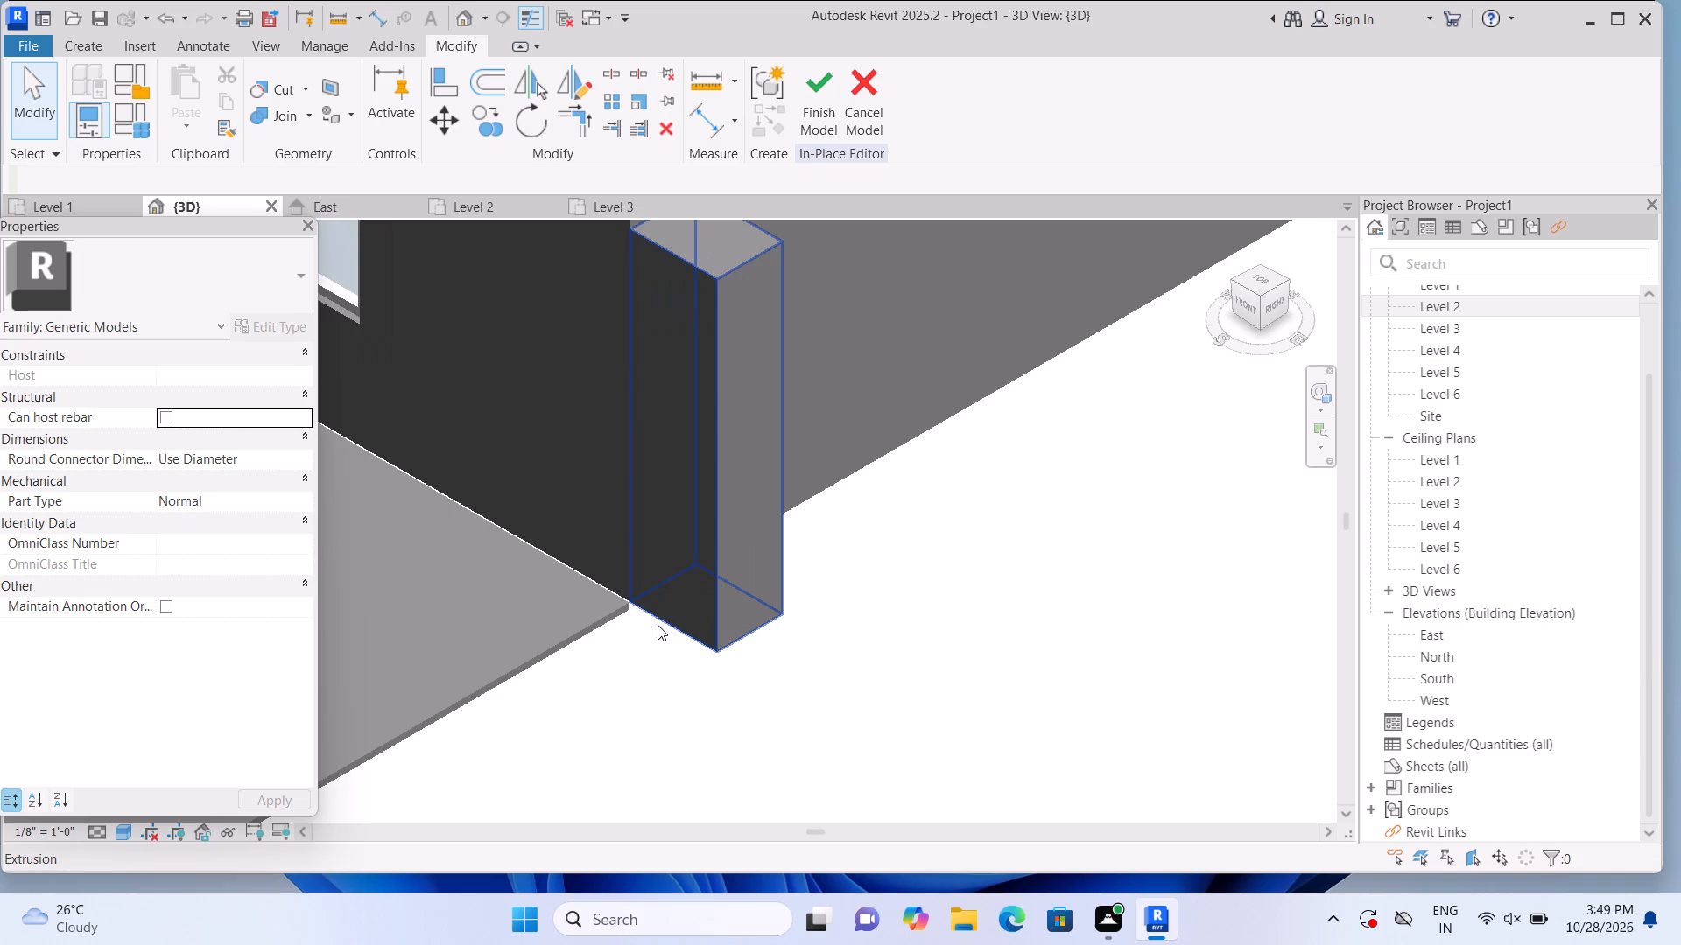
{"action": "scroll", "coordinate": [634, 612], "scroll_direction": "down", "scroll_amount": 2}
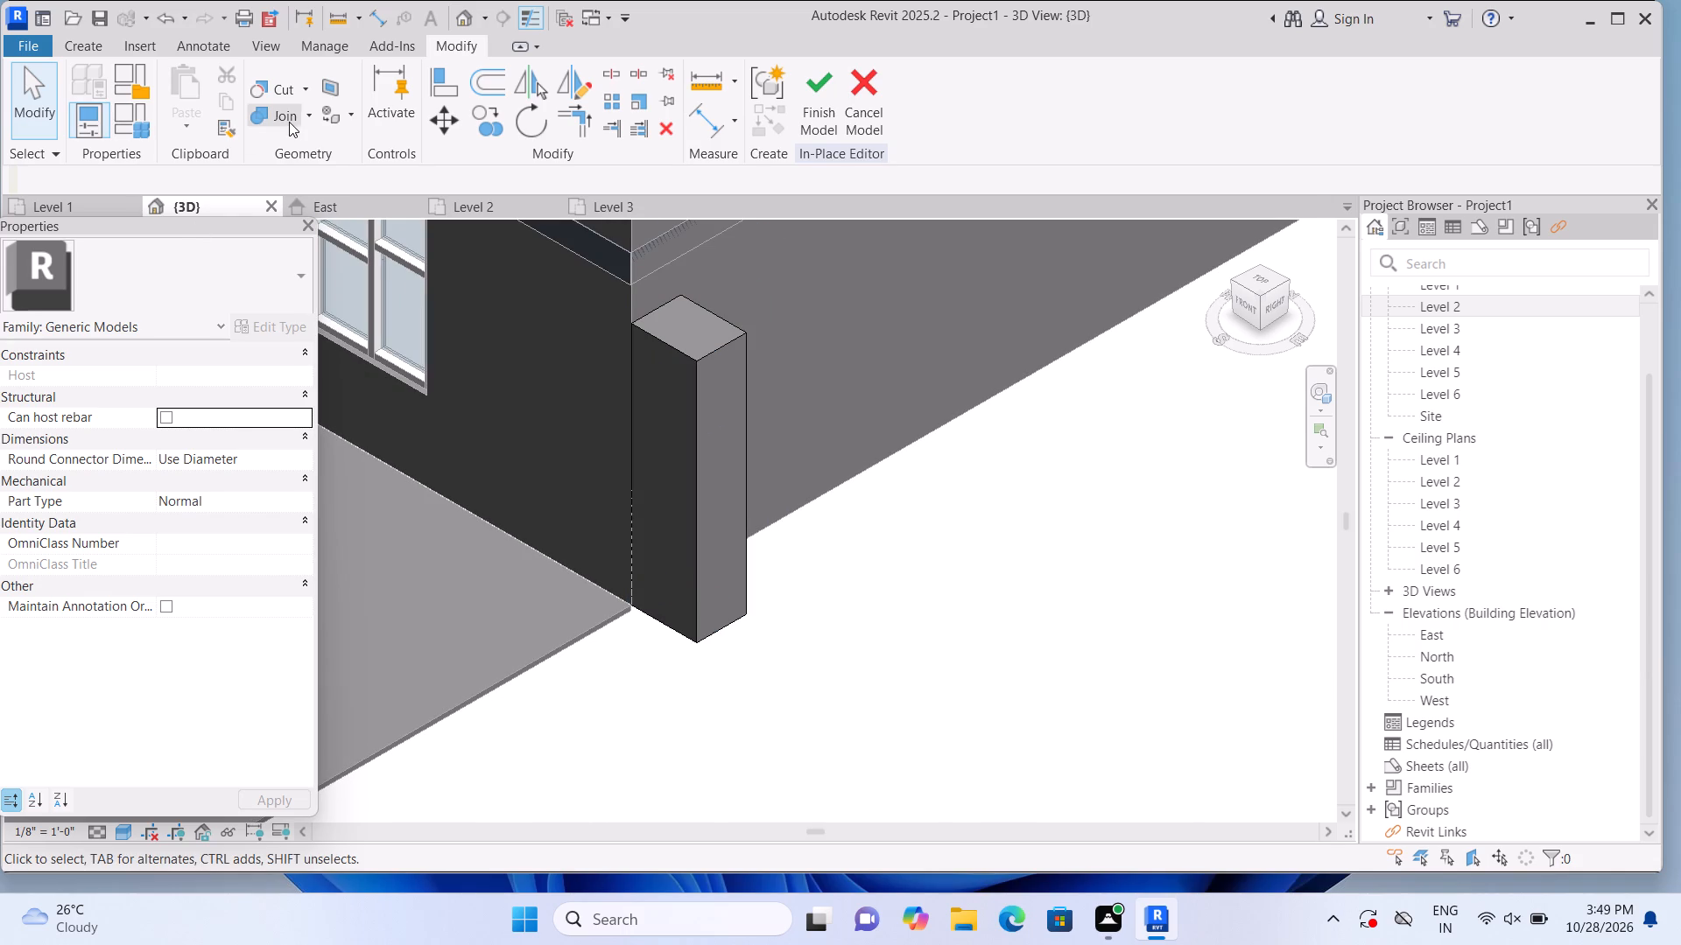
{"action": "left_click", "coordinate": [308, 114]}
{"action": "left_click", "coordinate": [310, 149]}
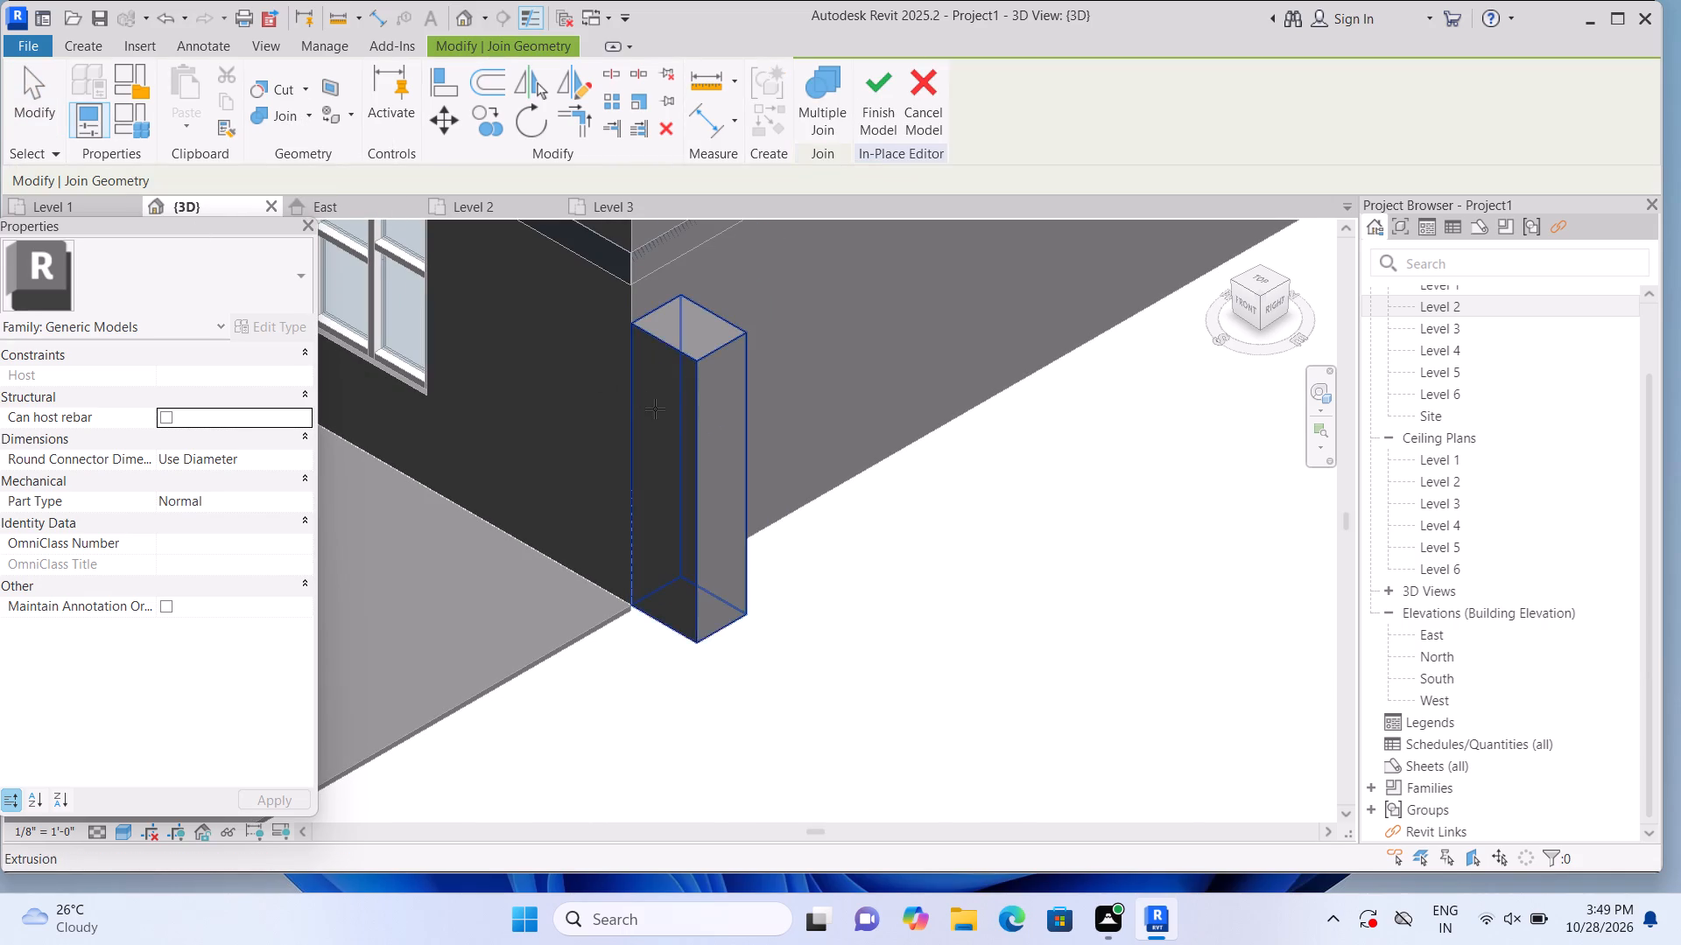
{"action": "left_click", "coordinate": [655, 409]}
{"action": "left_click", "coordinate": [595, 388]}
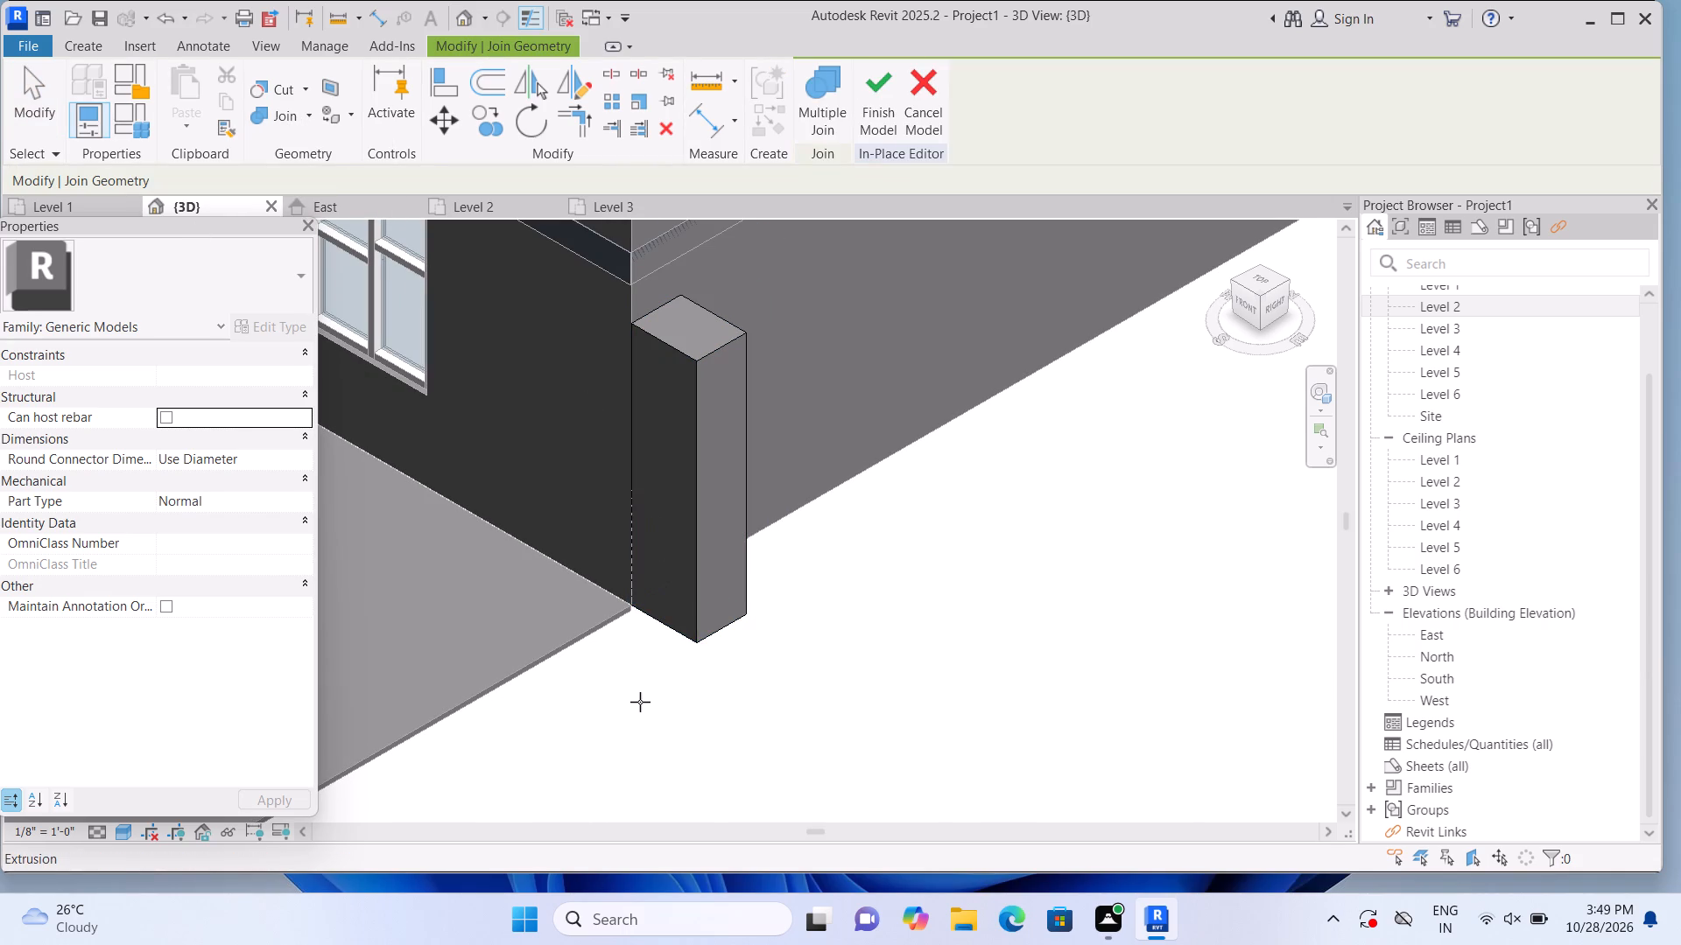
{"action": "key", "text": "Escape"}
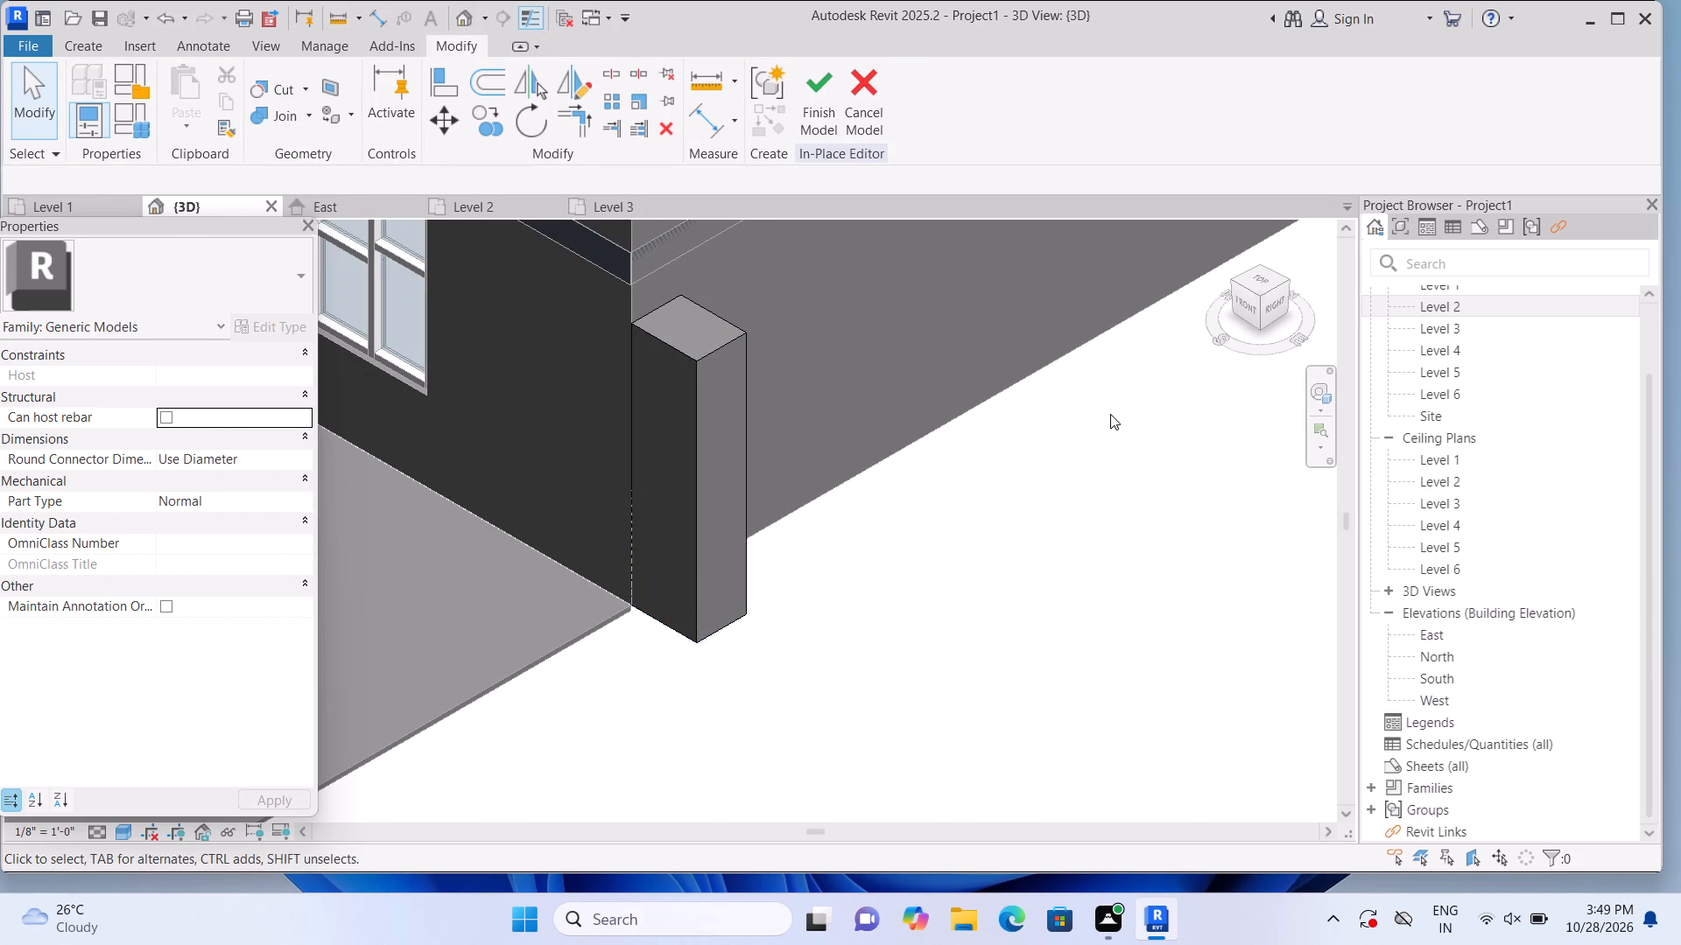
Examine the corner extrusion from the front, checking its bottom edge against the base of the front wall.
{"action": "left_click", "coordinate": [1250, 311]}
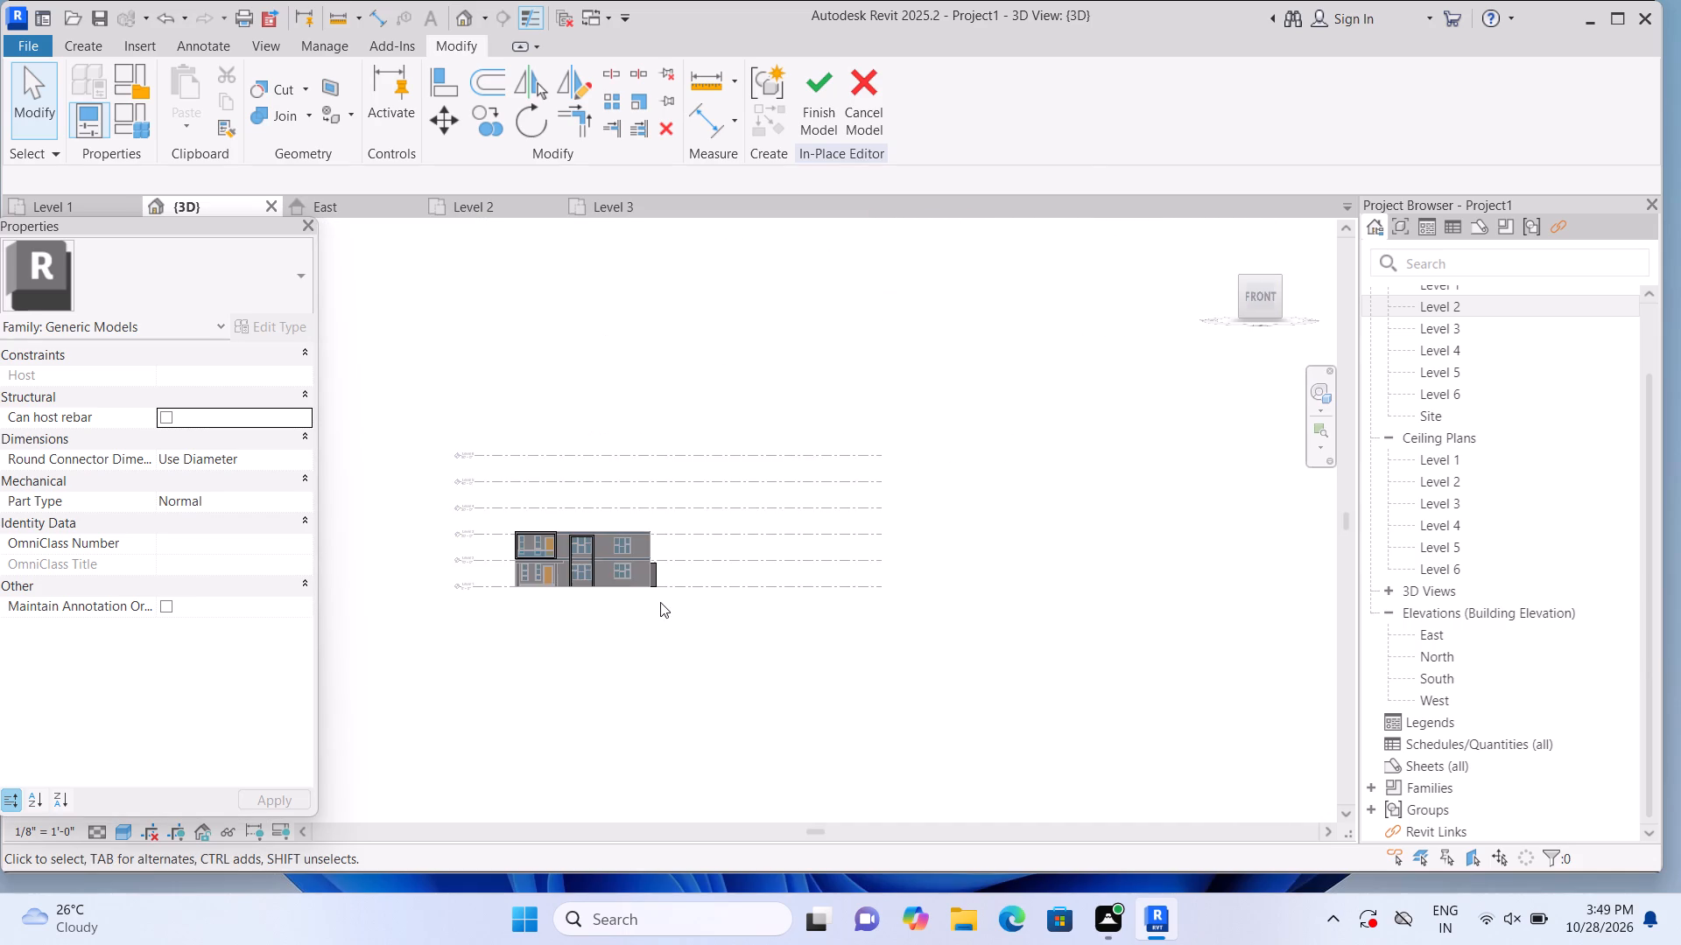
{"action": "scroll", "coordinate": [637, 584], "scroll_direction": "up", "scroll_amount": 16}
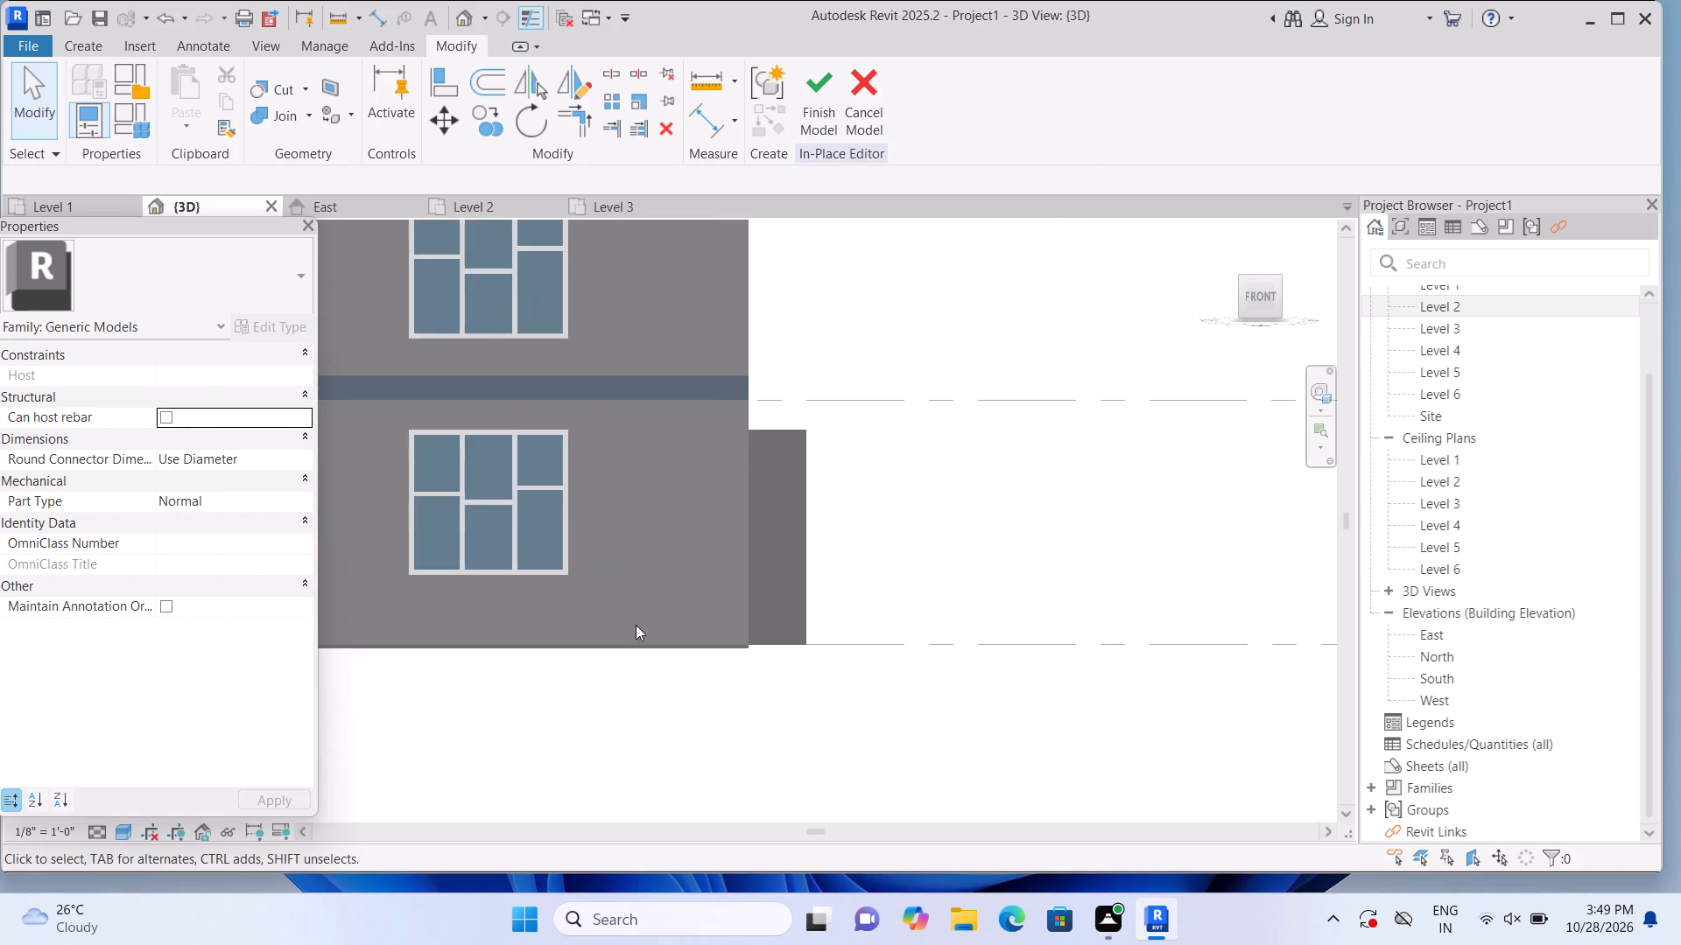
{"action": "scroll", "coordinate": [761, 654], "scroll_direction": "up", "scroll_amount": 2}
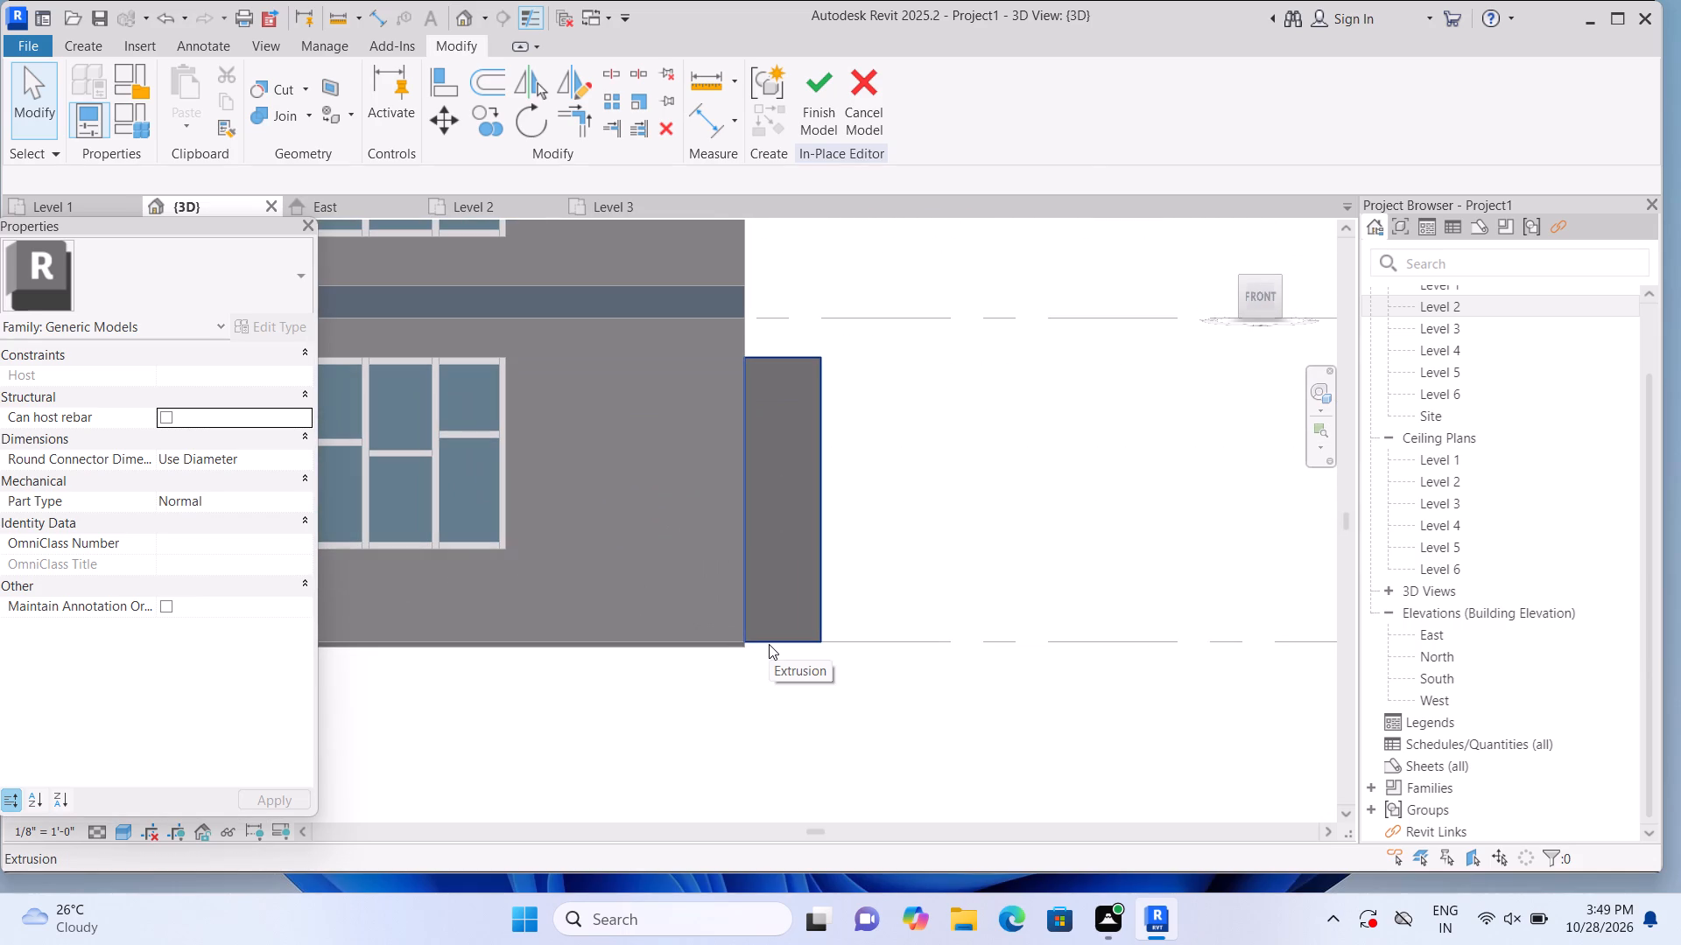
{"action": "scroll", "coordinate": [770, 654], "scroll_direction": "down", "scroll_amount": 3}
{"action": "middle_click_drag", "start_coordinate": [559, 695], "coordinate": [711, 696]}
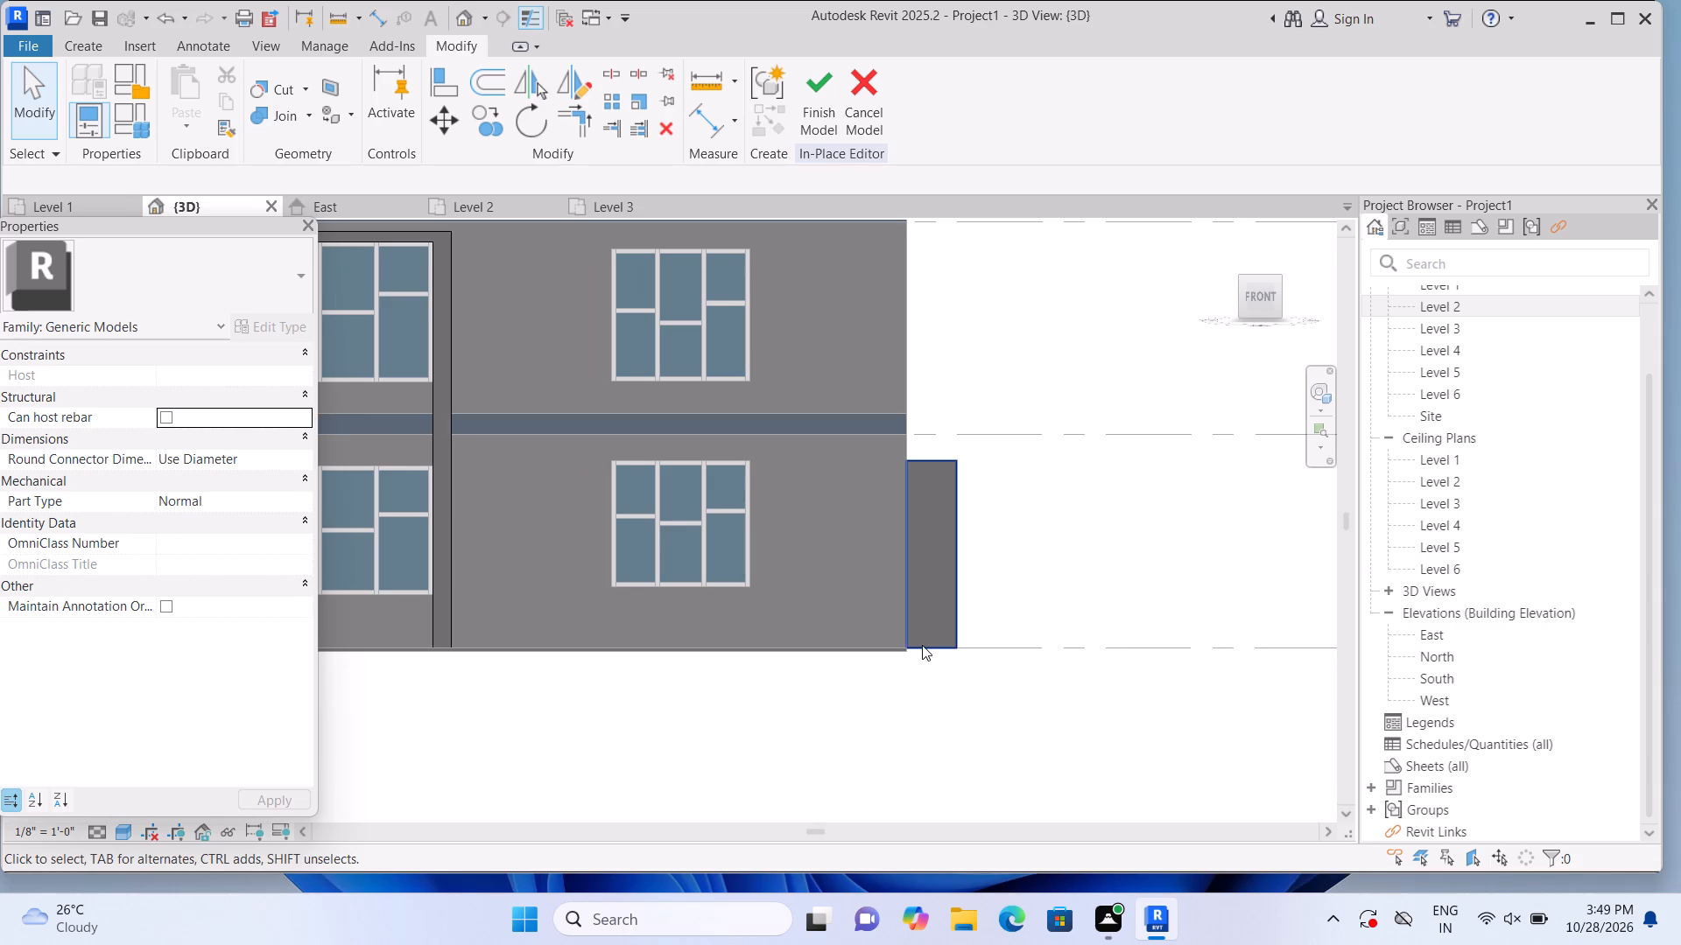
{"action": "scroll", "coordinate": [922, 645], "scroll_direction": "up", "scroll_amount": 1}
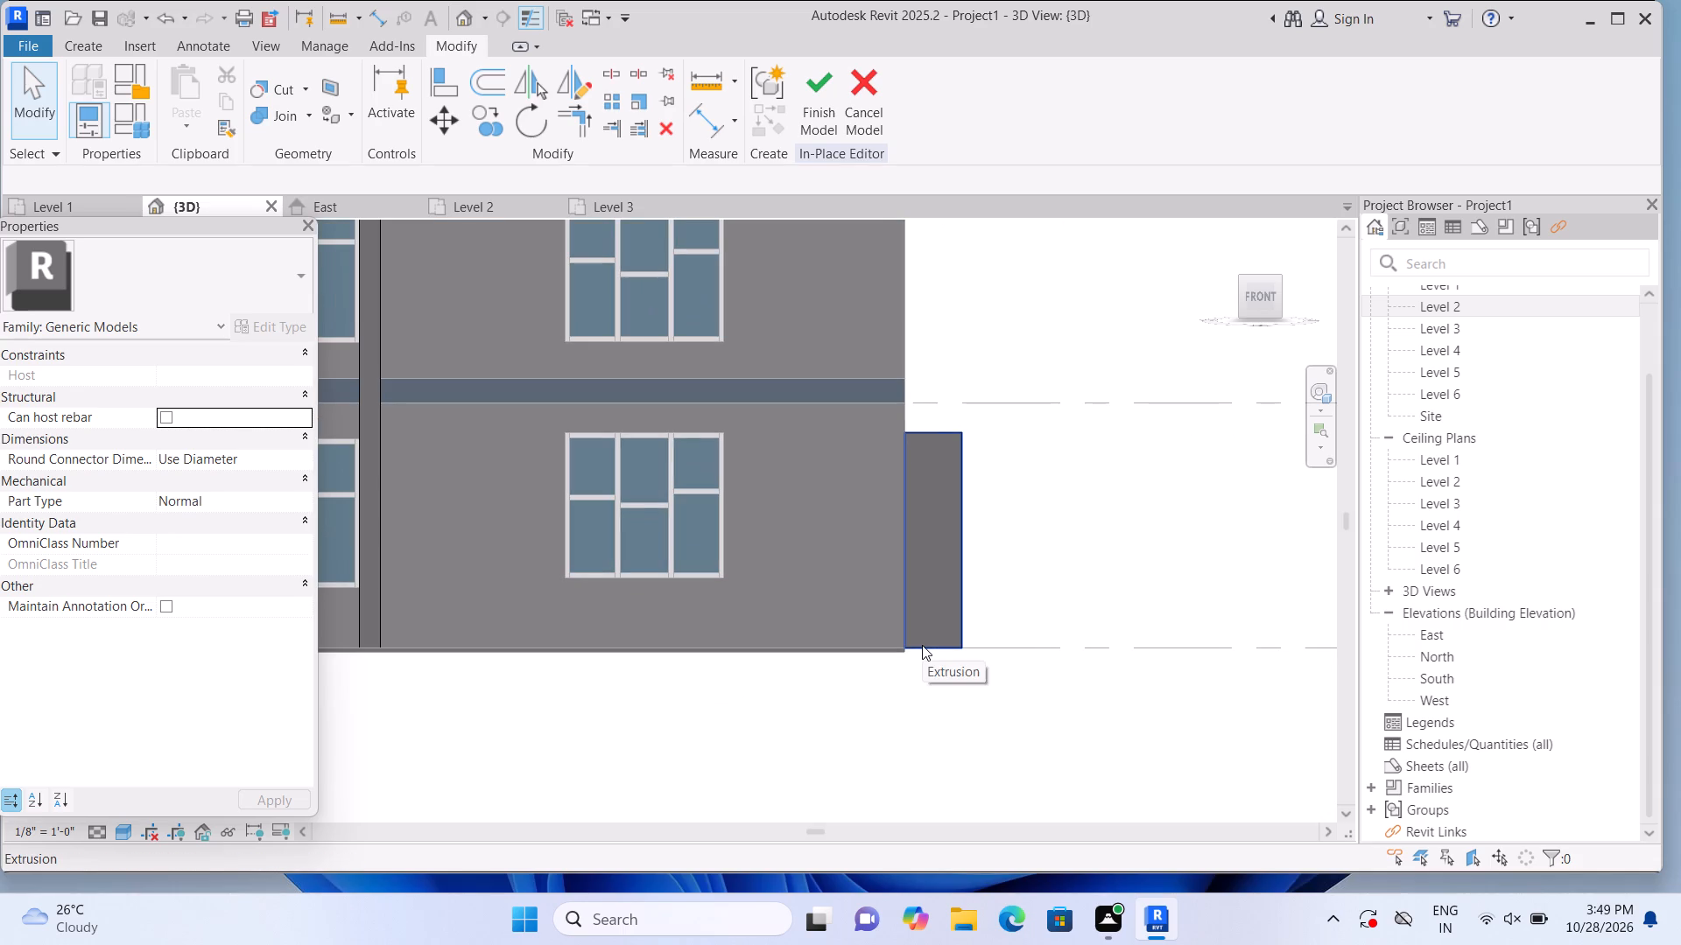
{"action": "left_click", "coordinate": [922, 645]}
{"action": "left_click", "coordinate": [932, 654]}
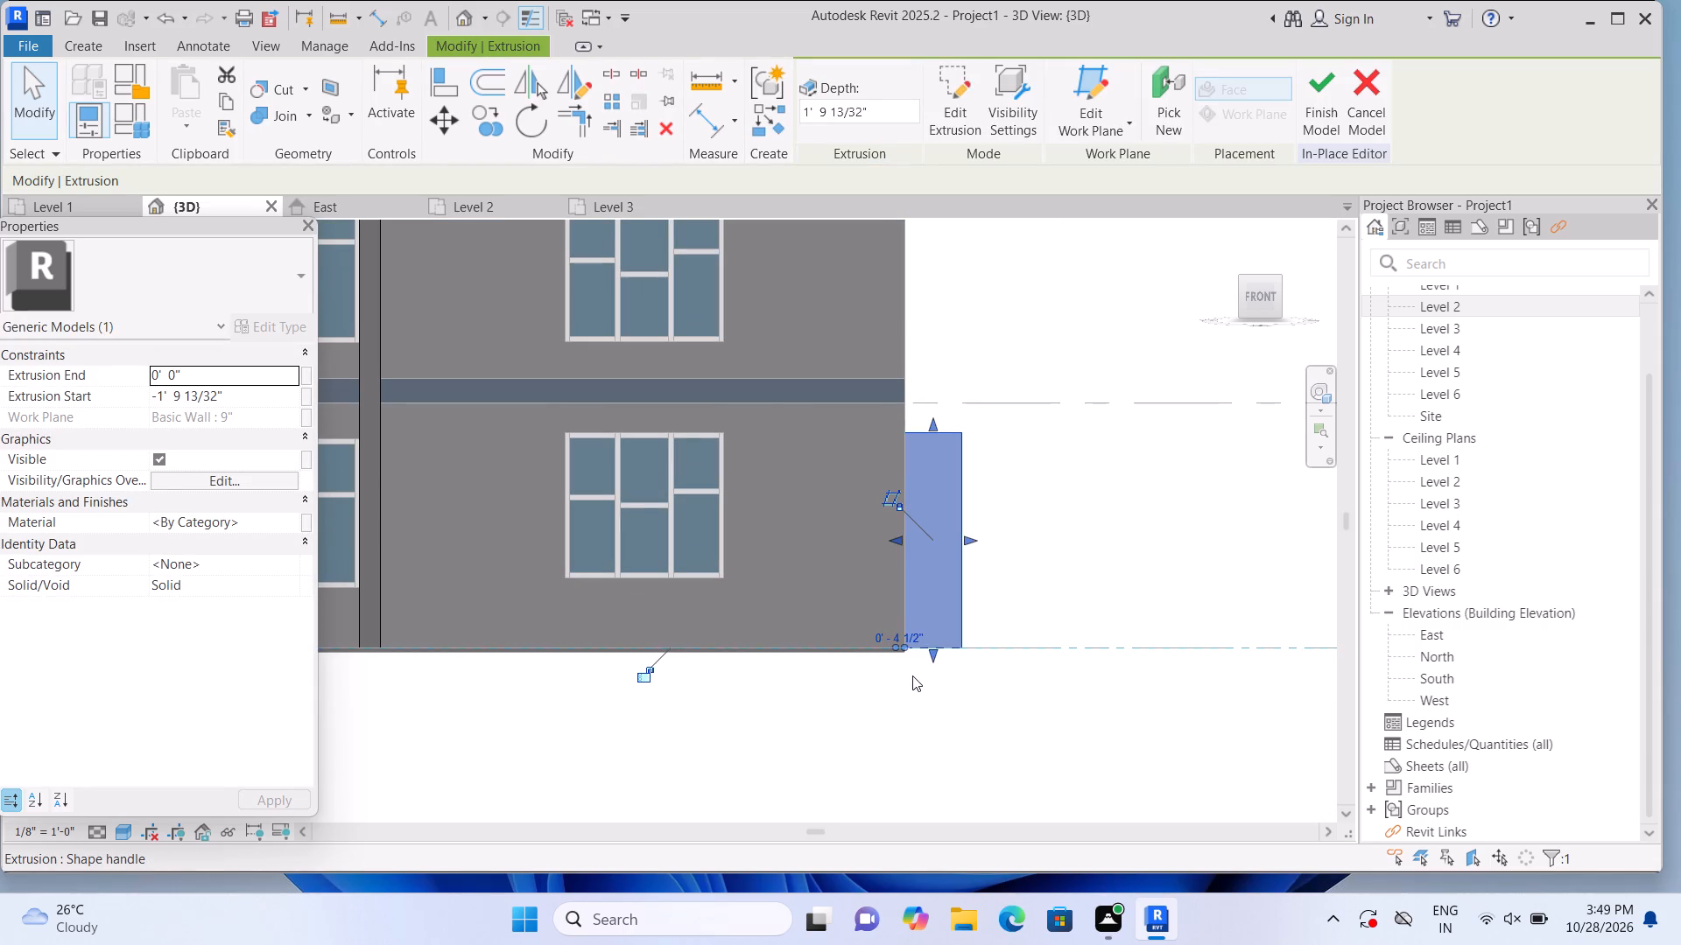
{"action": "left_click", "coordinate": [936, 651]}
{"action": "left_click", "coordinate": [906, 687]}
{"action": "scroll", "coordinate": [737, 701], "scroll_direction": "down", "scroll_amount": 2}
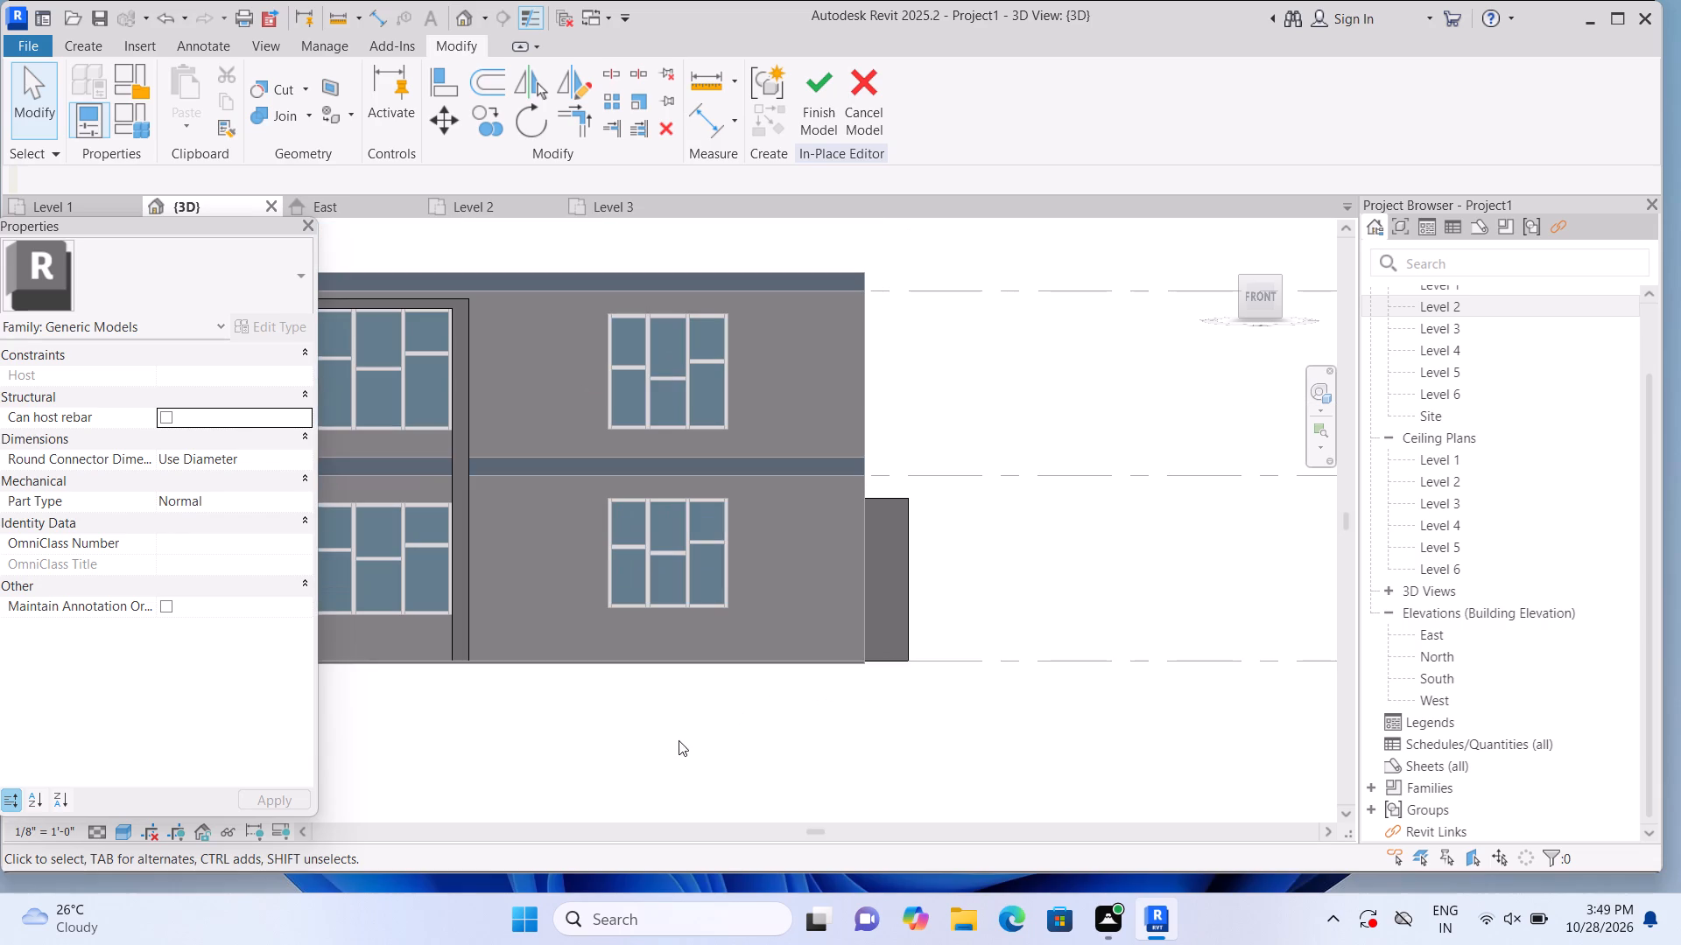
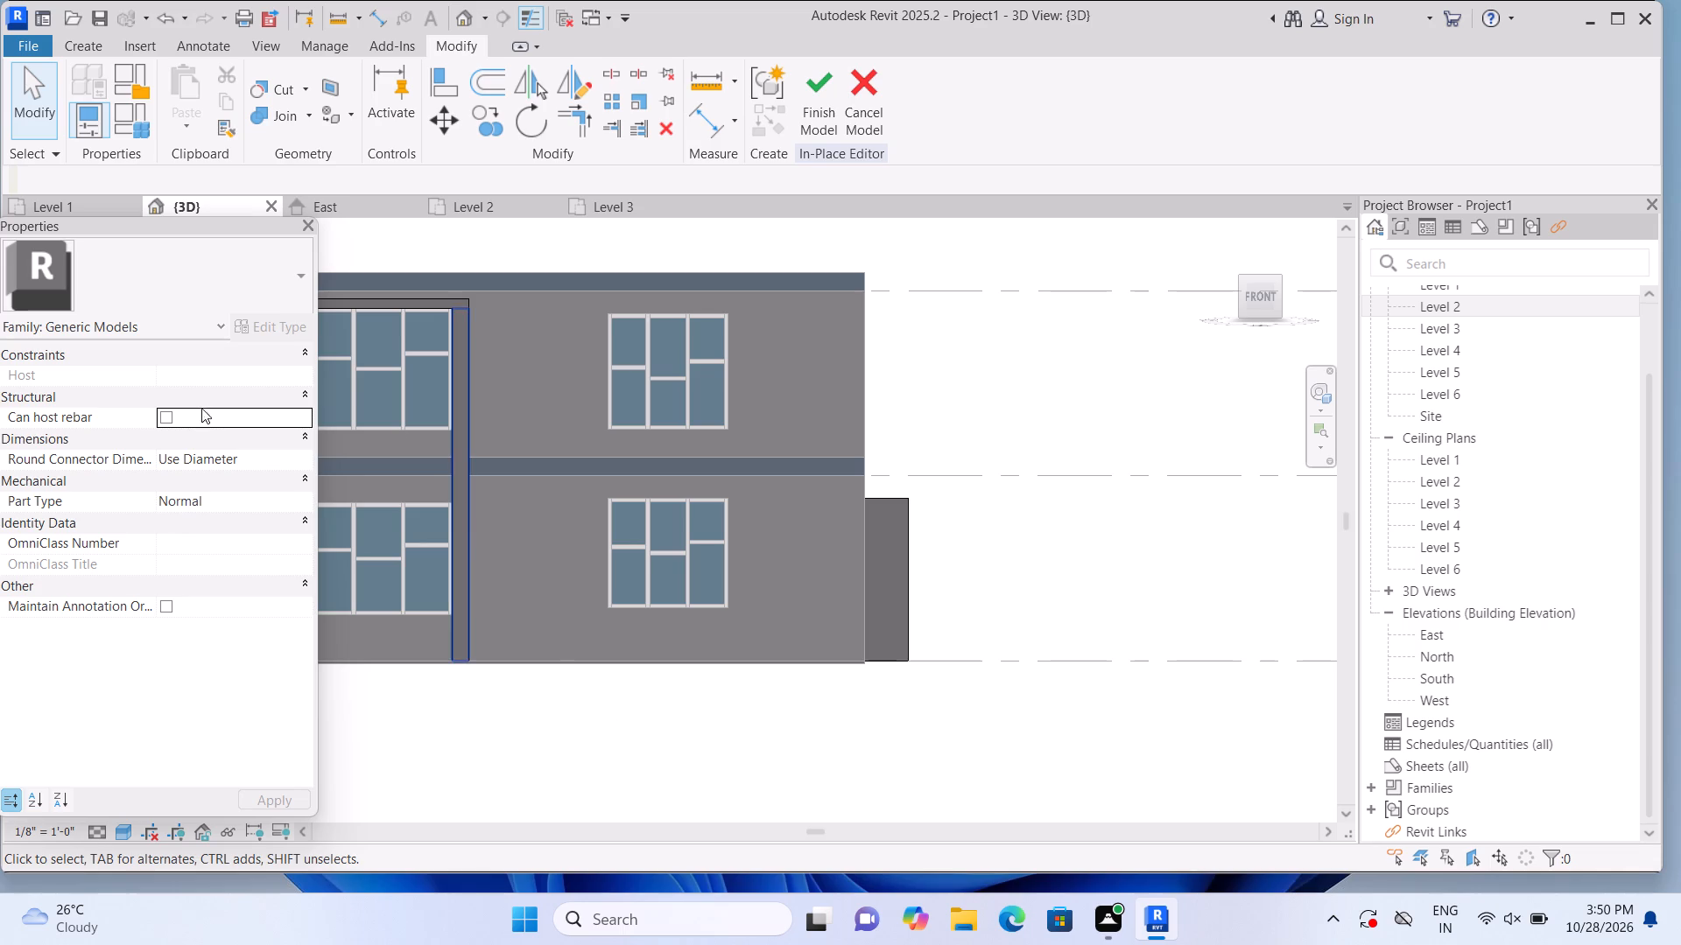
Extrude a rectangle about 16' 3" by 0' 8" on the front wall, from above the lower window to the corner extrusion's outer edge.
{"action": "left_click", "coordinate": [90, 48]}
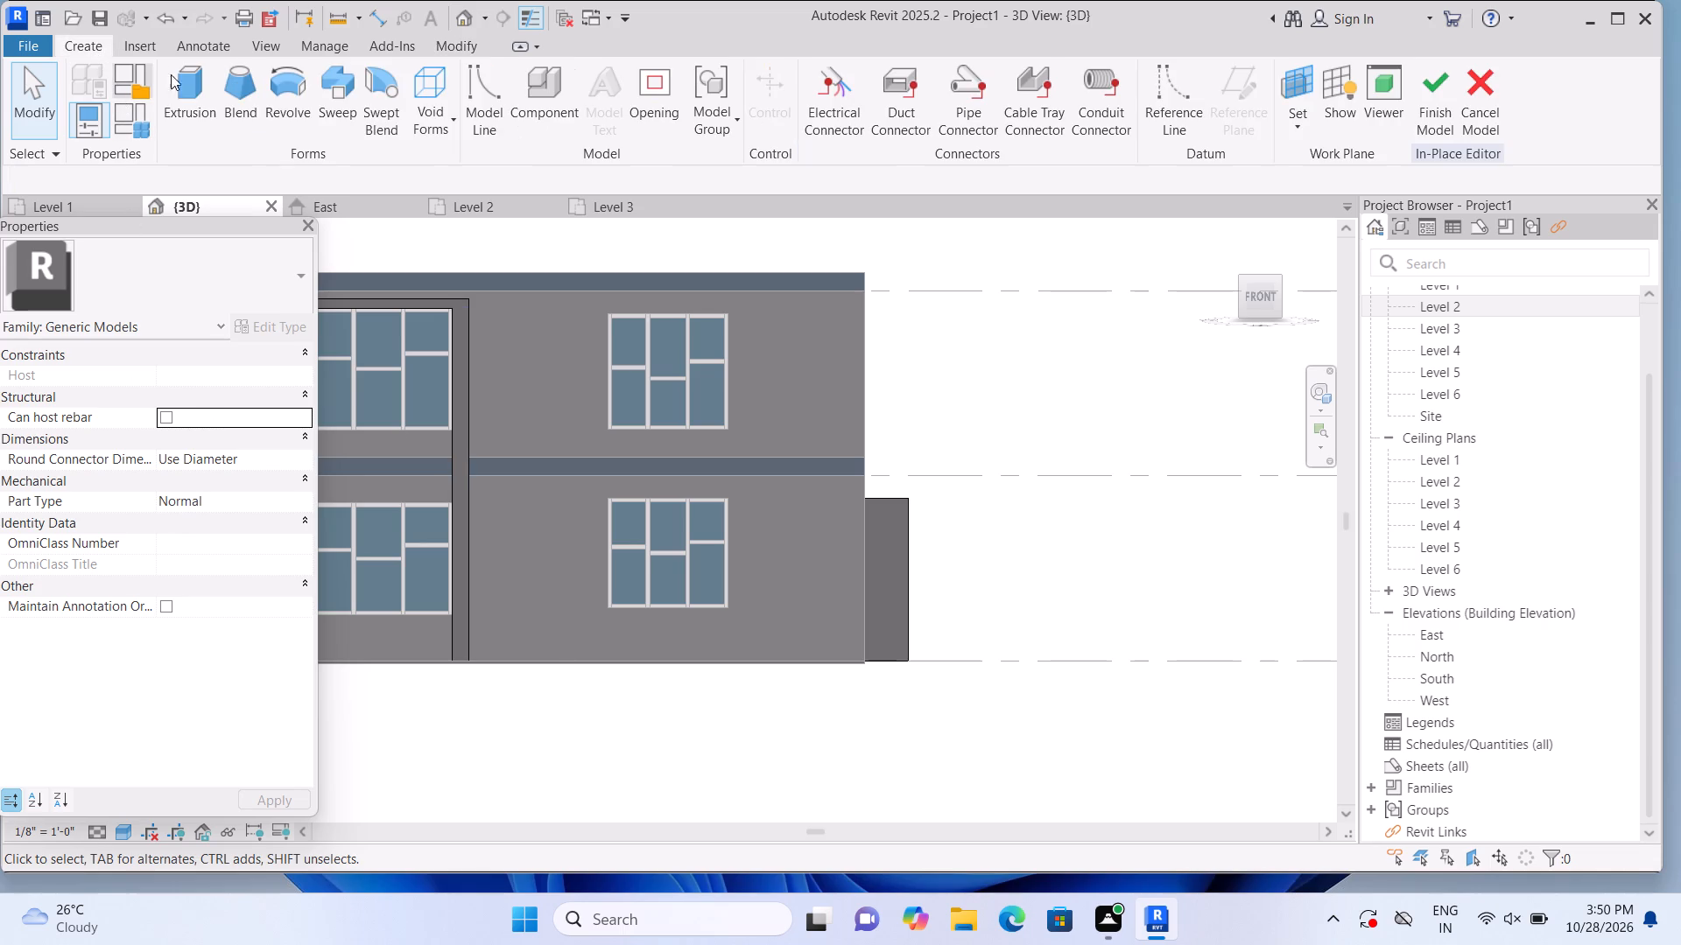
{"action": "left_click", "coordinate": [191, 87]}
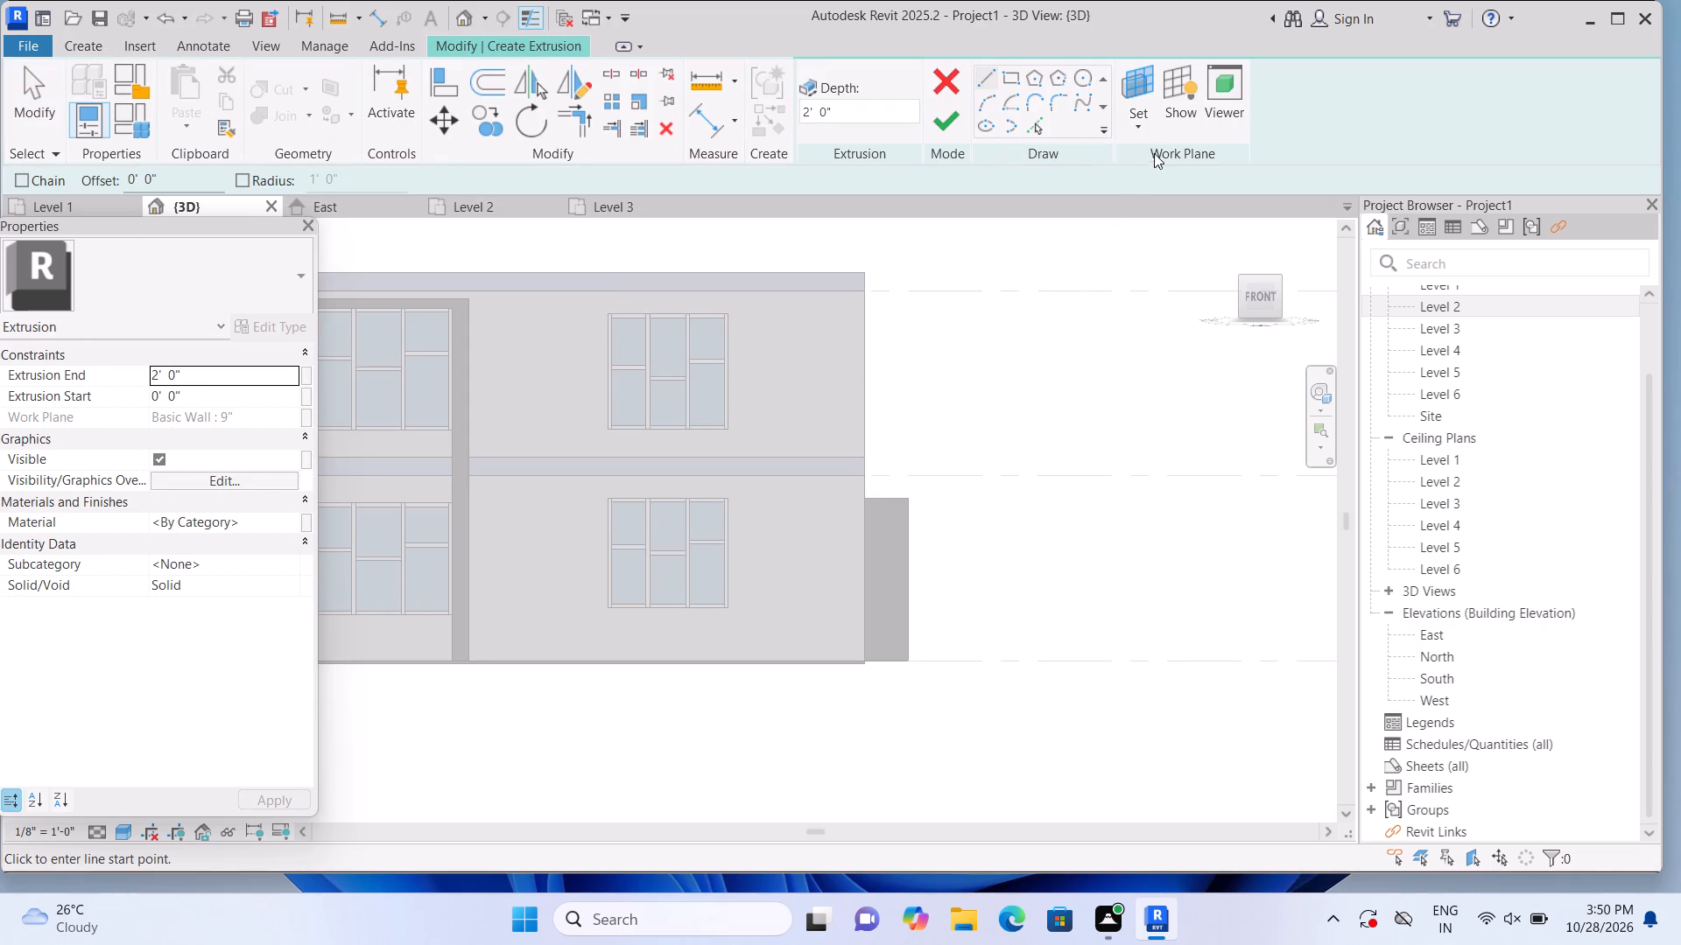
{"action": "left_click", "coordinate": [1129, 127]}
{"action": "left_click", "coordinate": [1138, 206]}
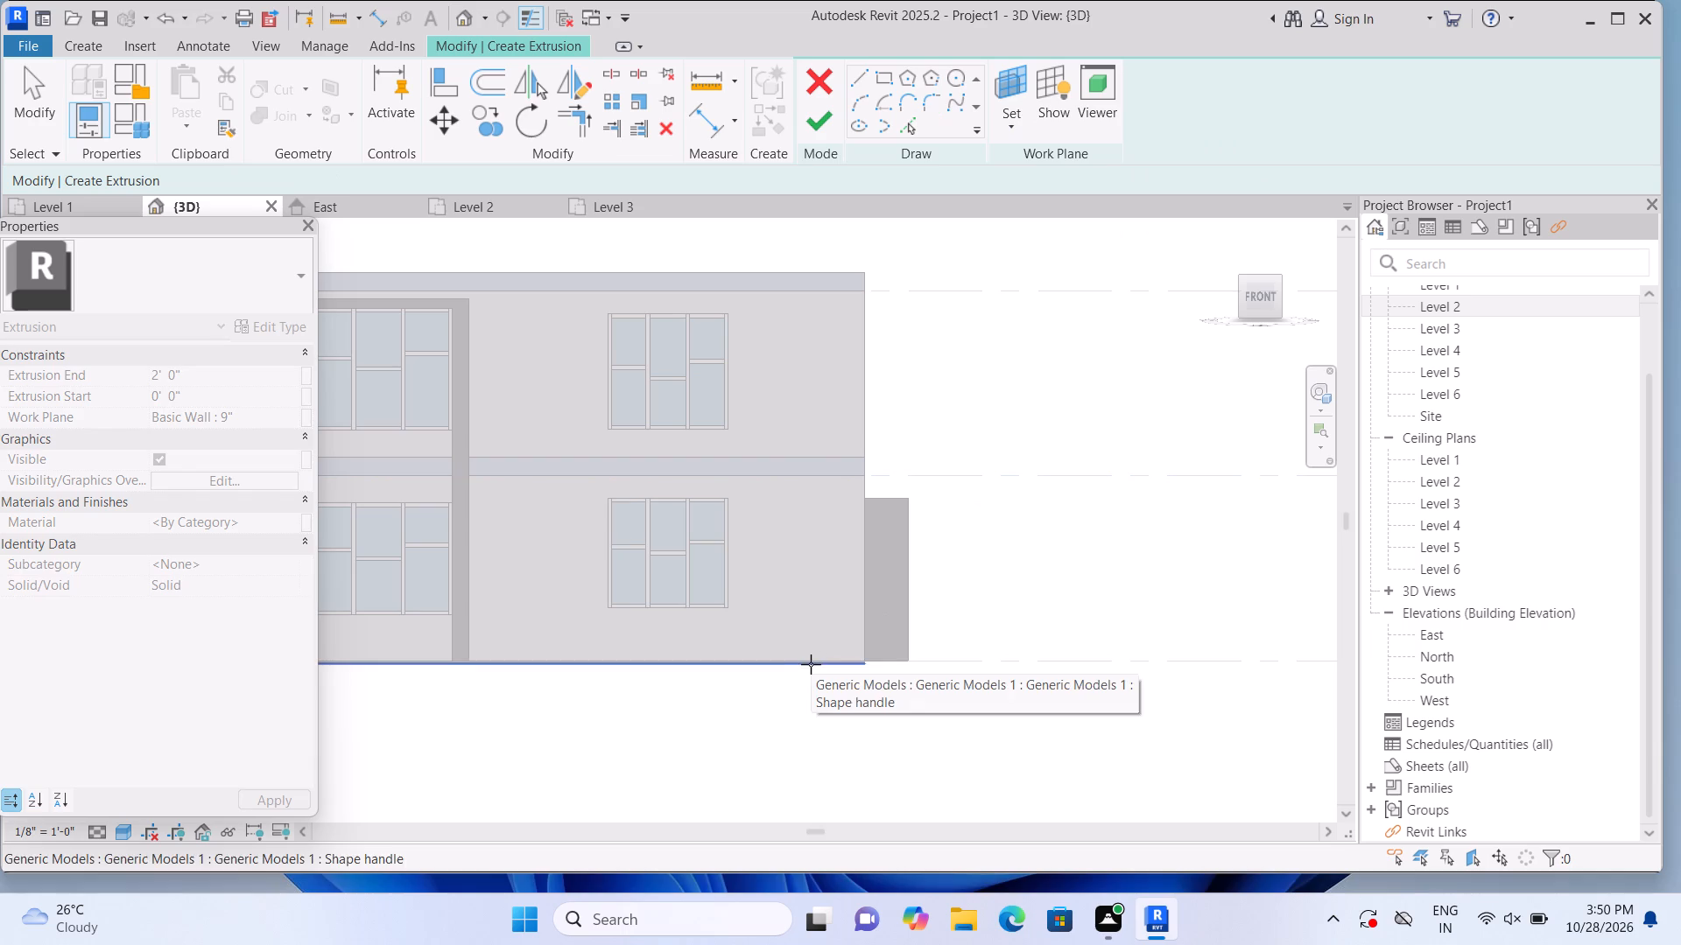
{"action": "scroll", "coordinate": [599, 610], "scroll_direction": "up", "scroll_amount": 1}
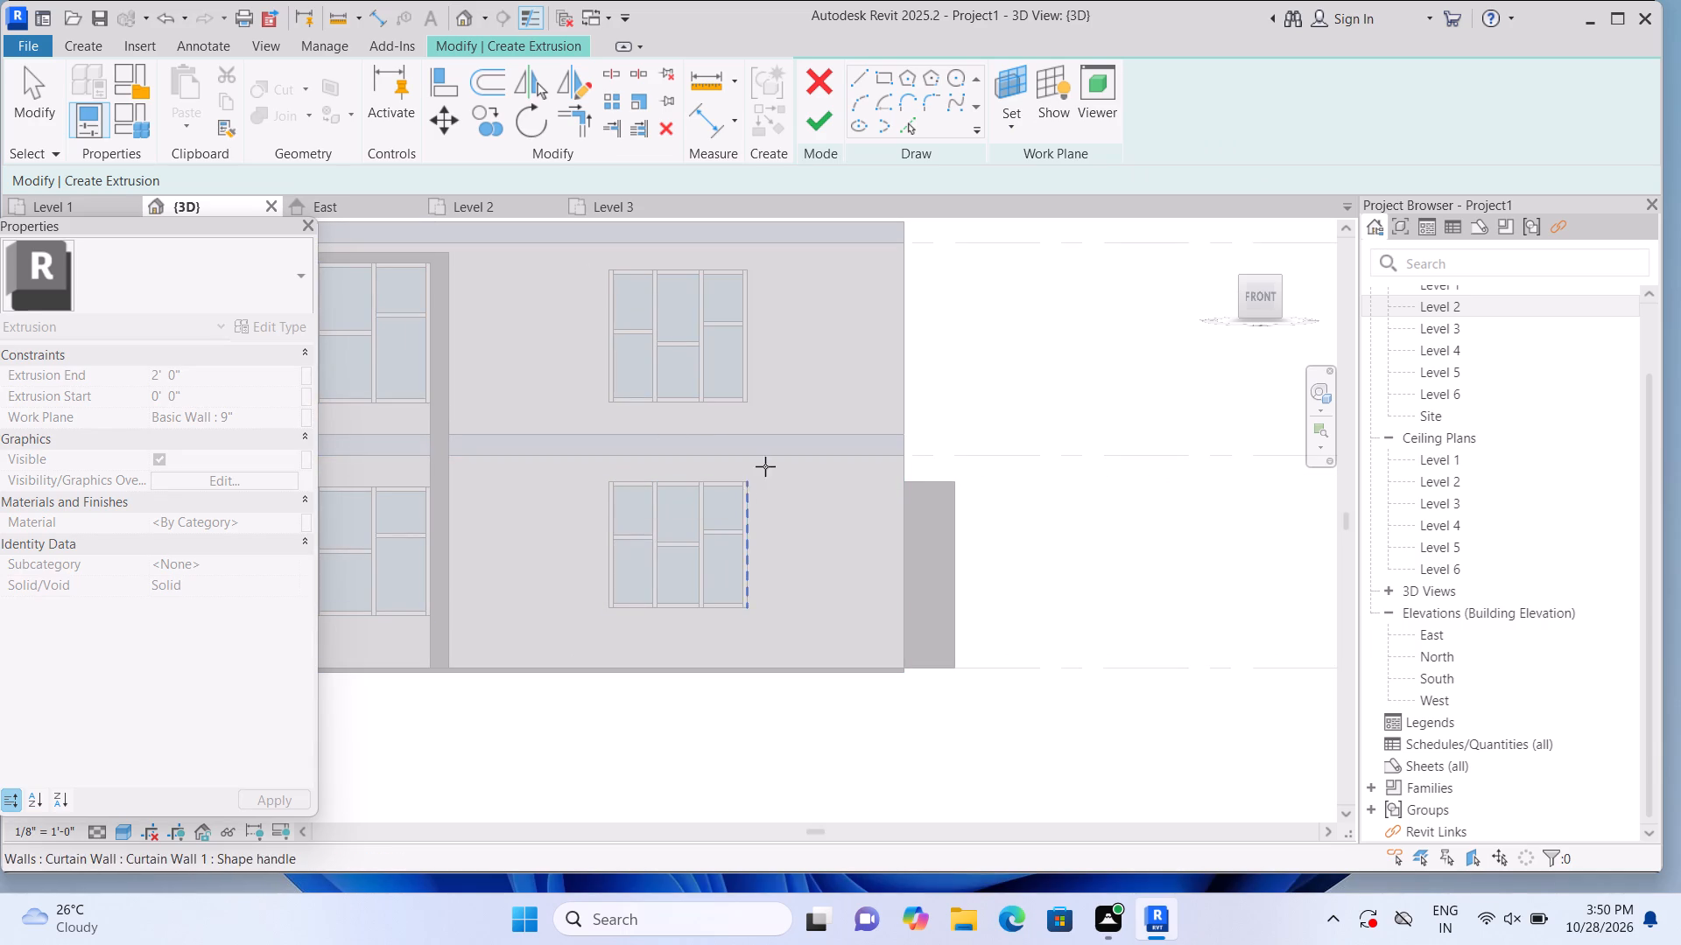
{"action": "left_click", "coordinate": [787, 479]}
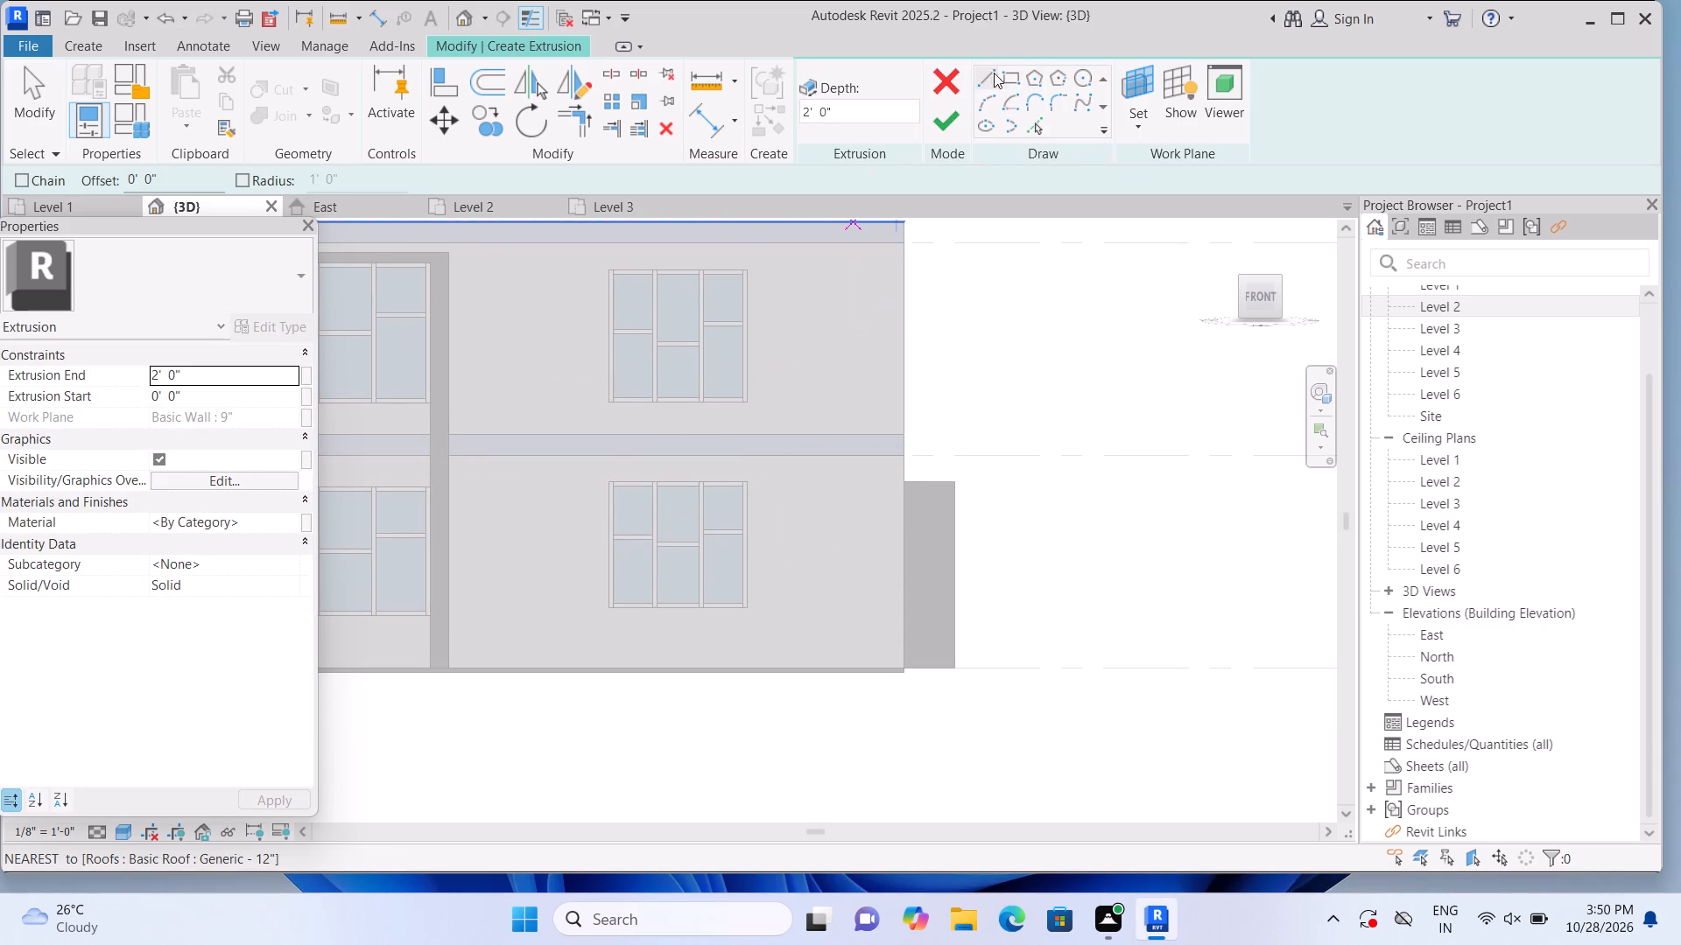
{"action": "left_click", "coordinate": [1020, 79]}
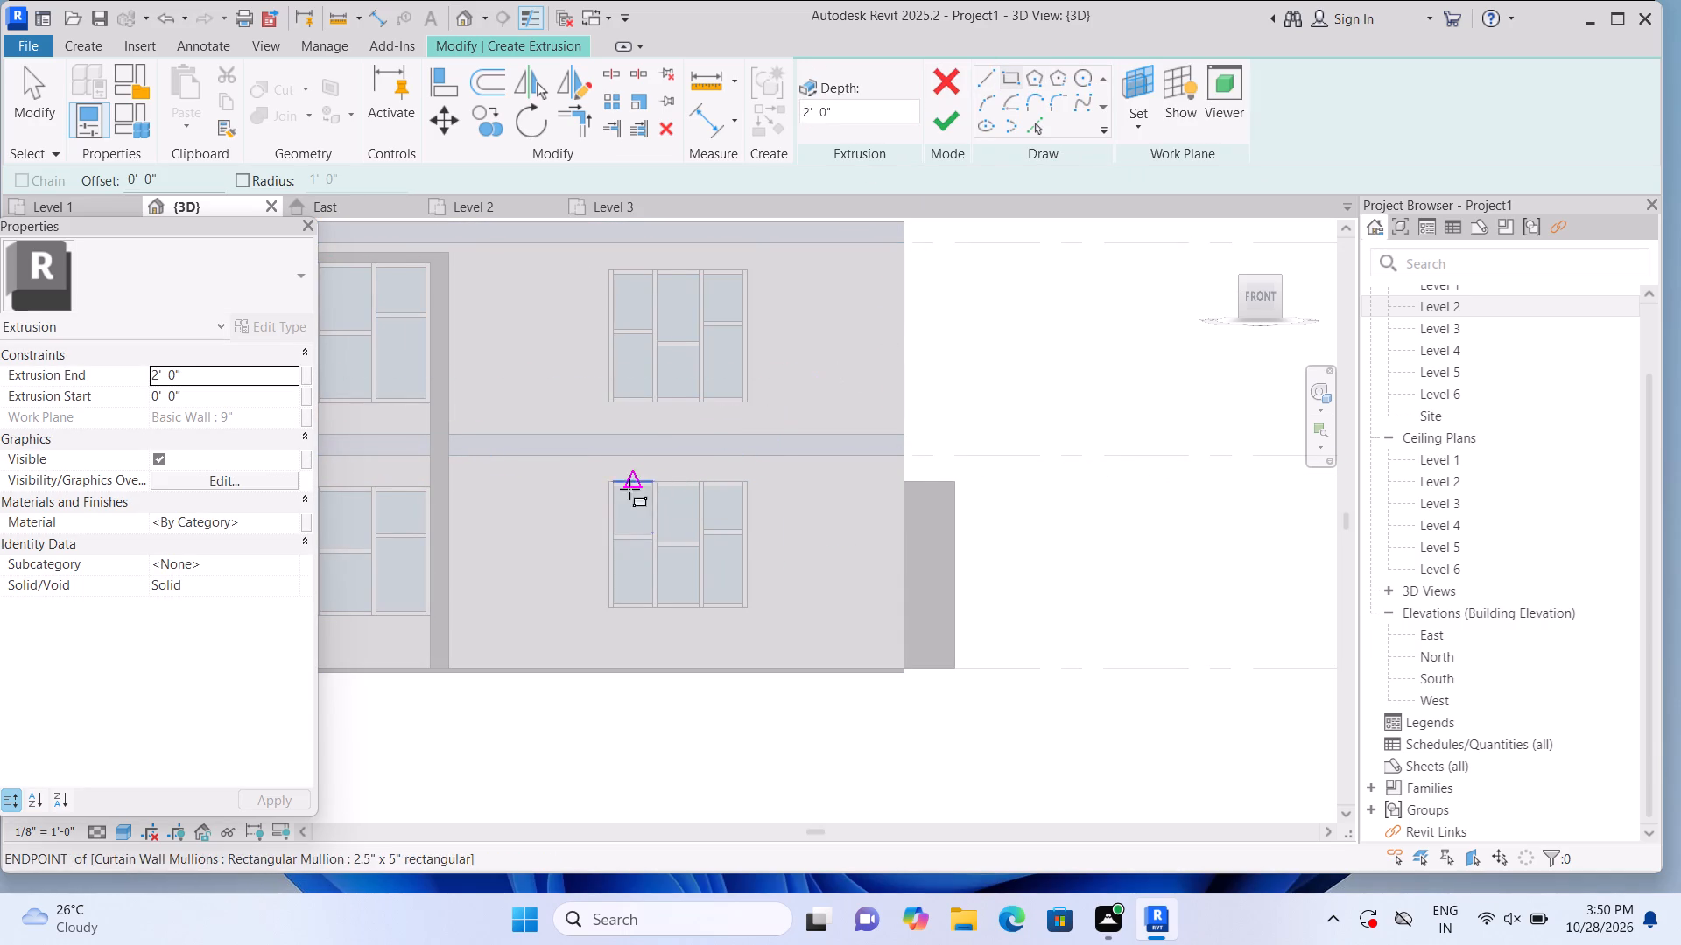
{"action": "scroll", "coordinate": [609, 493], "scroll_direction": "up", "scroll_amount": 2}
{"action": "left_click", "coordinate": [601, 484]}
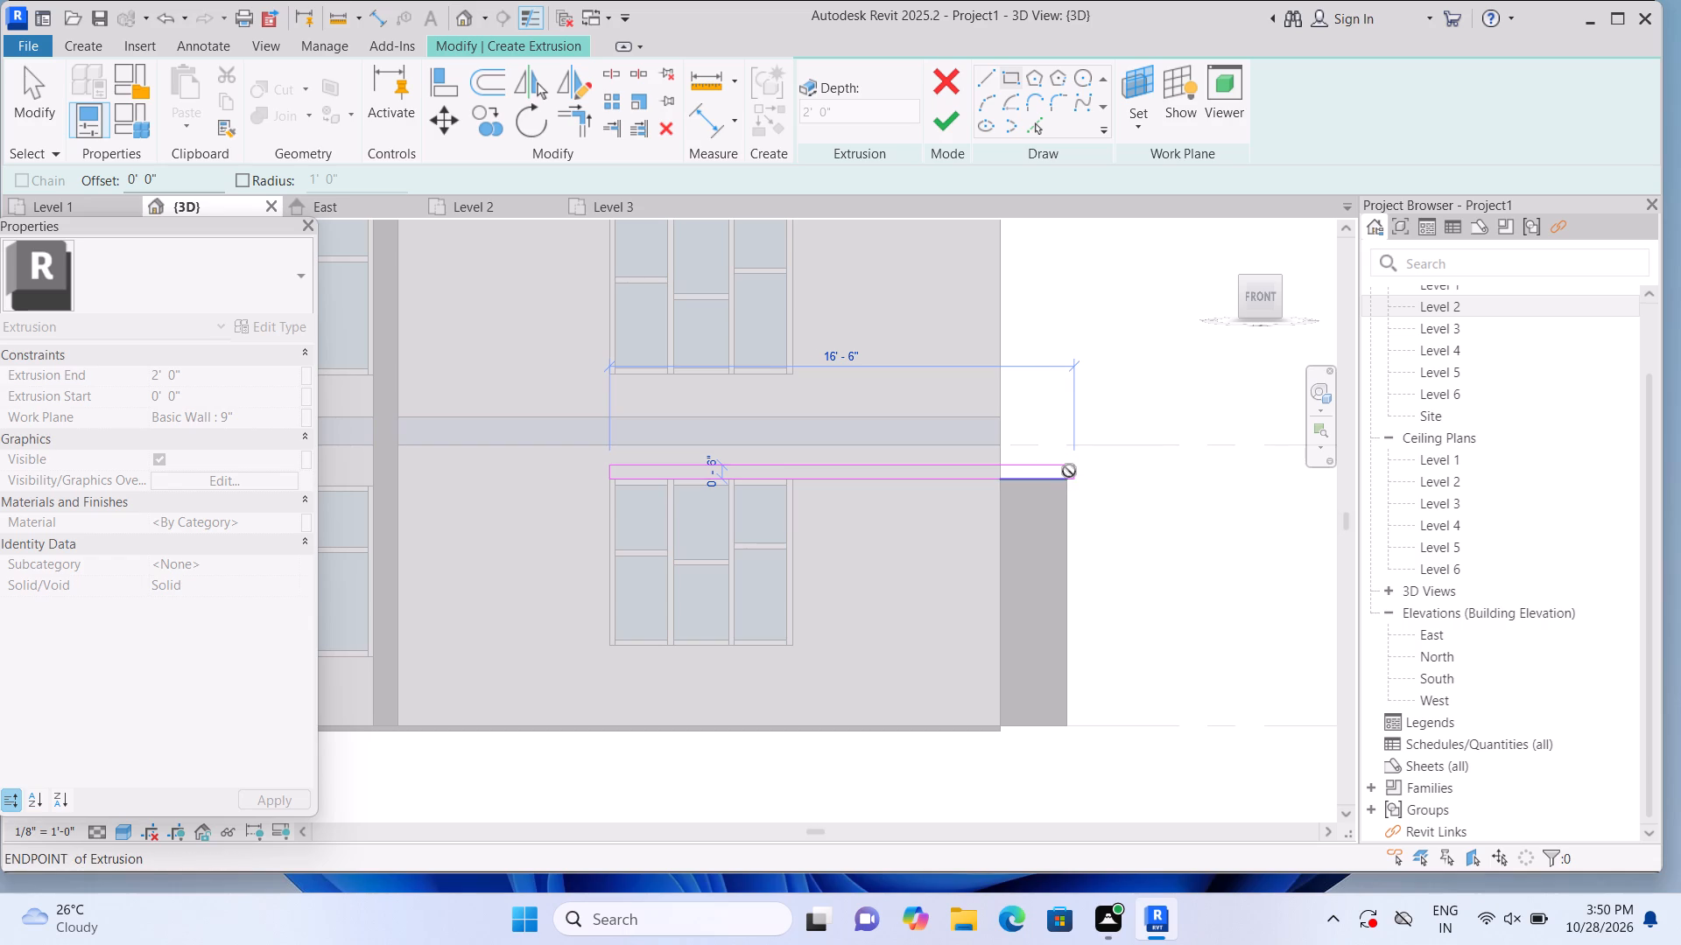
{"action": "scroll", "coordinate": [1069, 471], "scroll_direction": "up", "scroll_amount": 2}
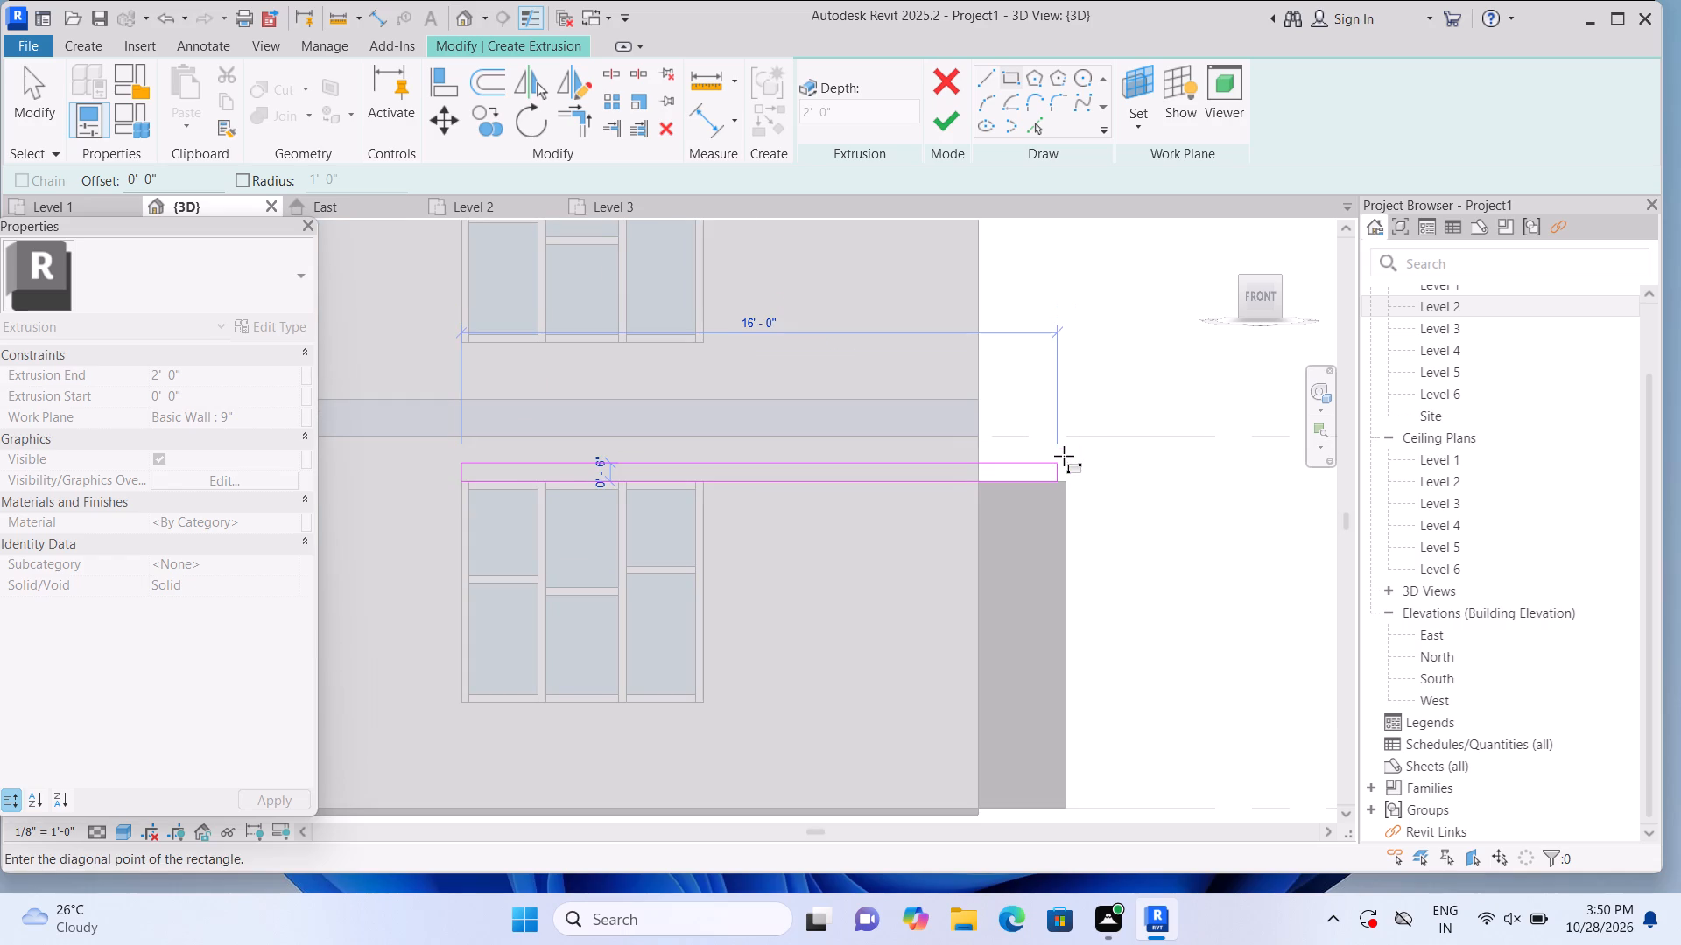
{"action": "scroll", "coordinate": [1070, 456], "scroll_direction": "up", "scroll_amount": 2}
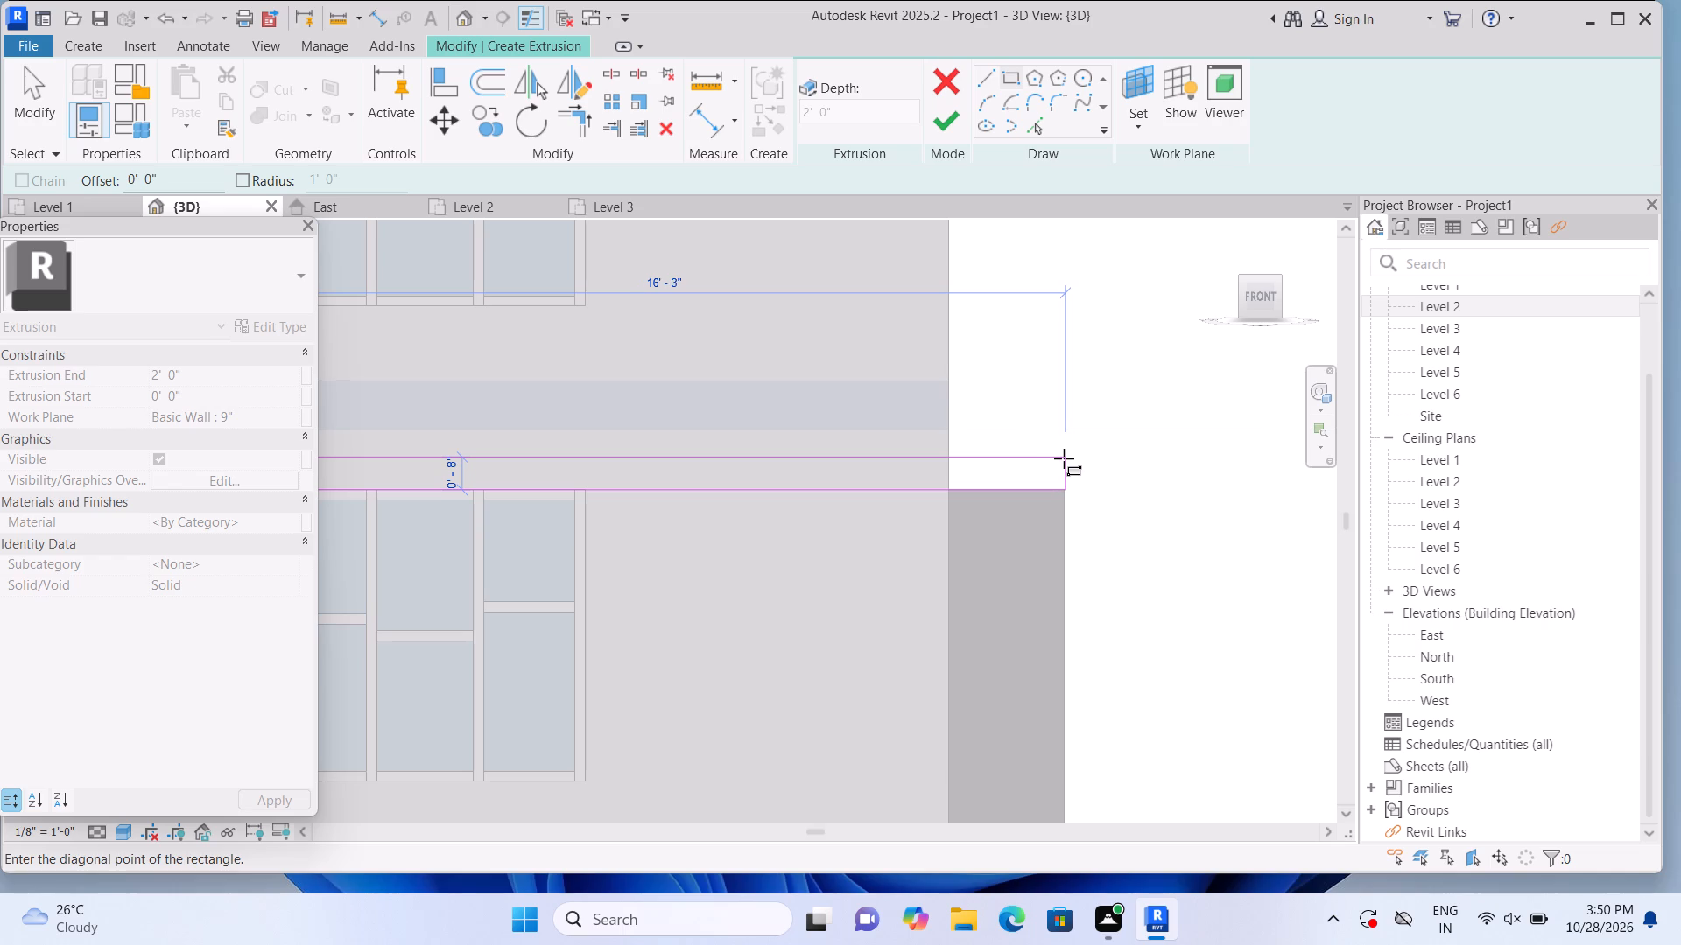
{"action": "double_click", "coordinate": [1064, 458]}
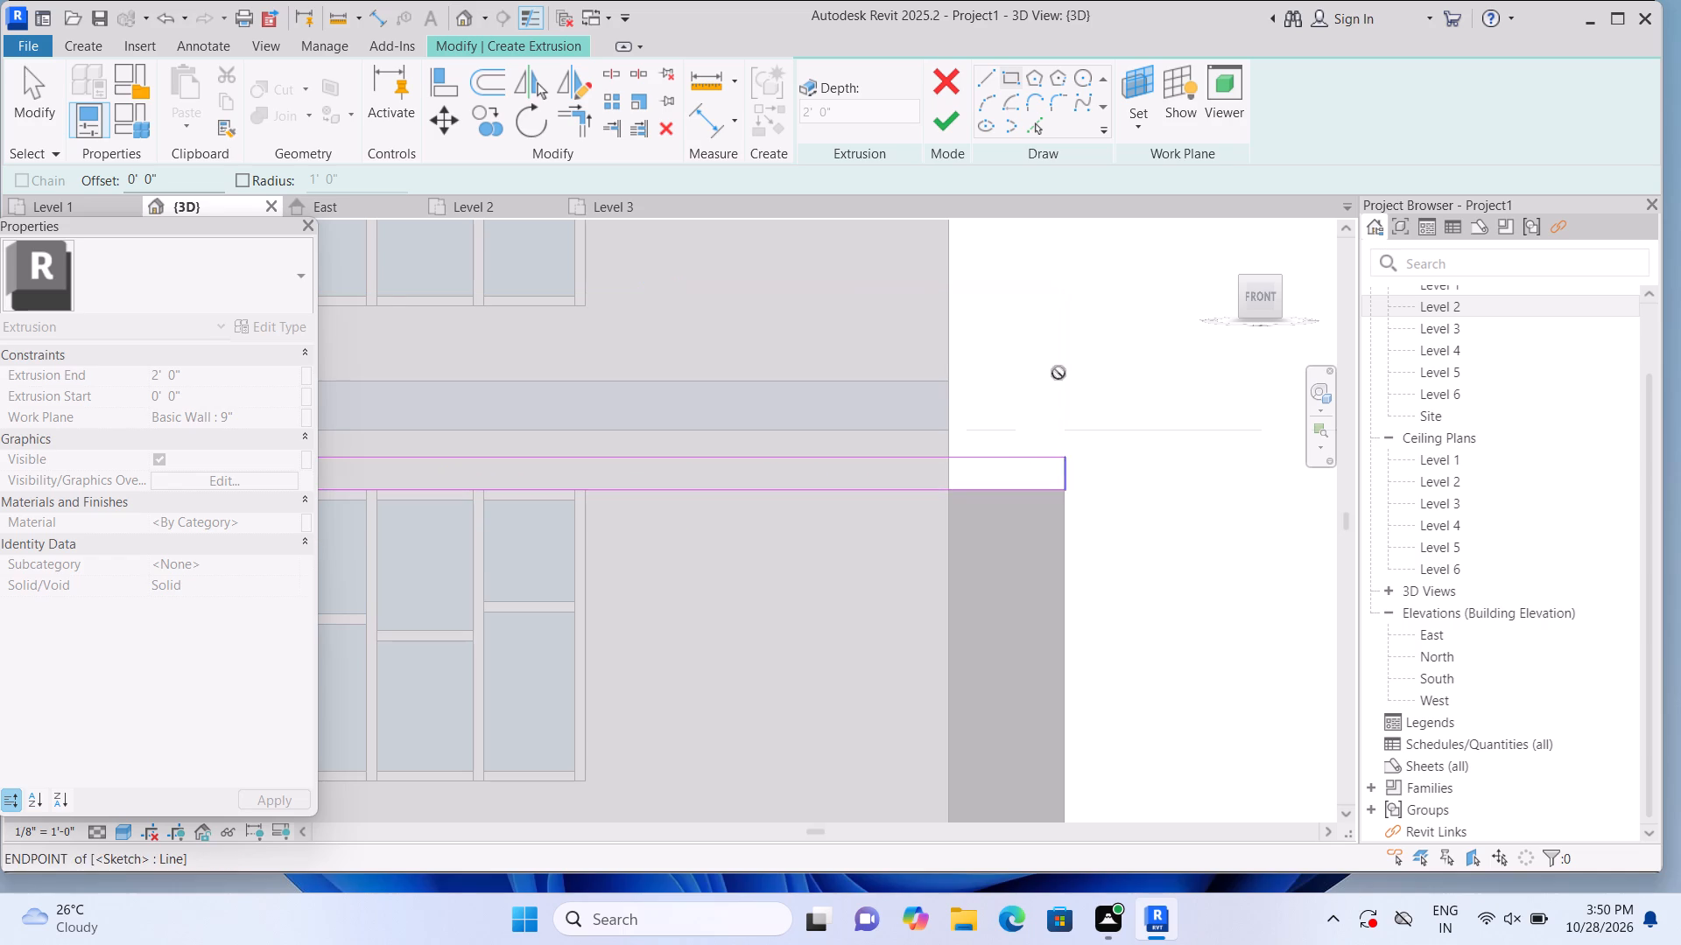
{"action": "key", "text": "Escape"}
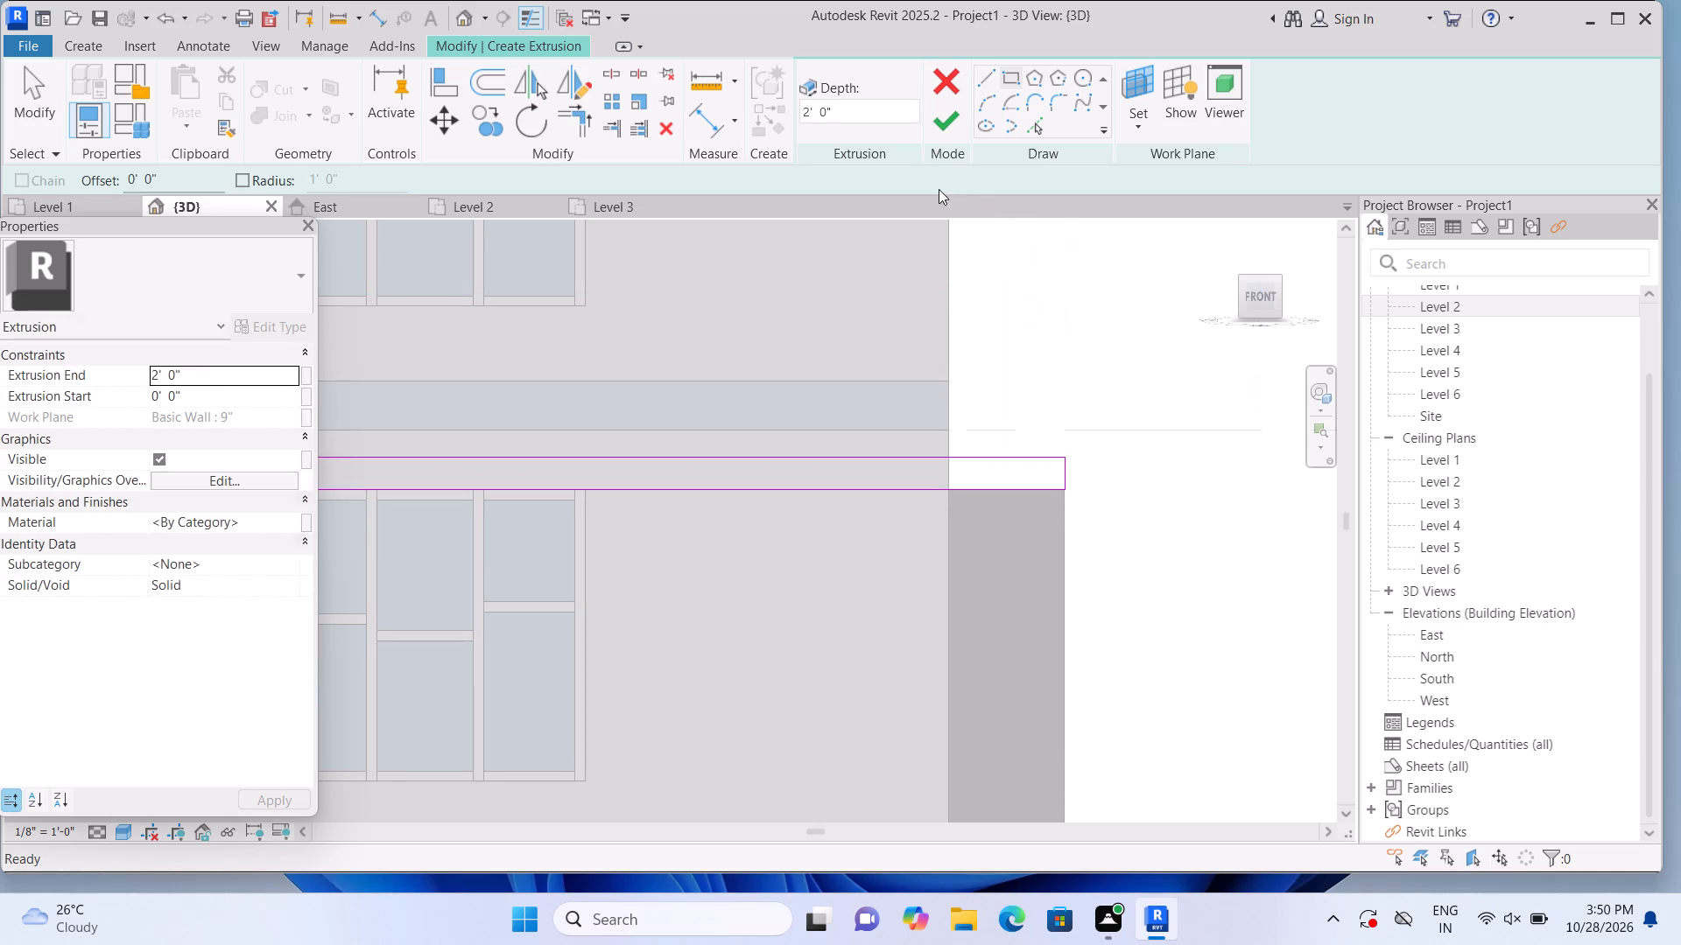
{"action": "left_click", "coordinate": [947, 128]}
{"action": "scroll", "coordinate": [1101, 376], "scroll_direction": "down", "scroll_amount": 2}
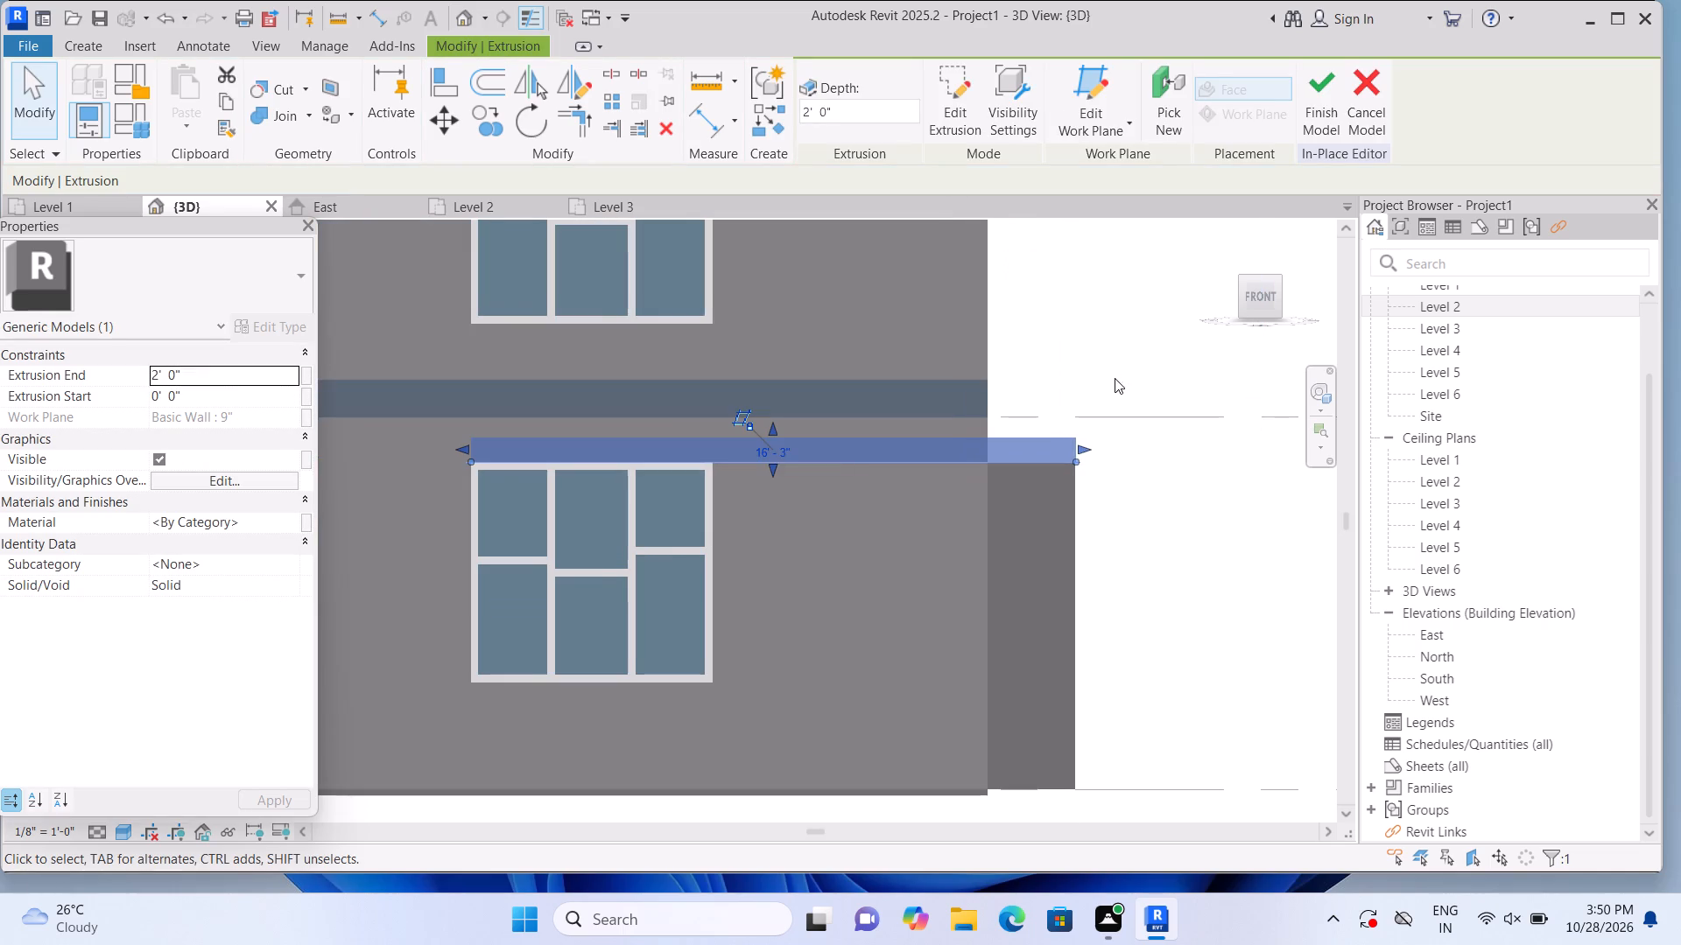
Set the extrusion end of the horizontal band above the window to 1' 0".
{"action": "left_click", "coordinate": [277, 376]}
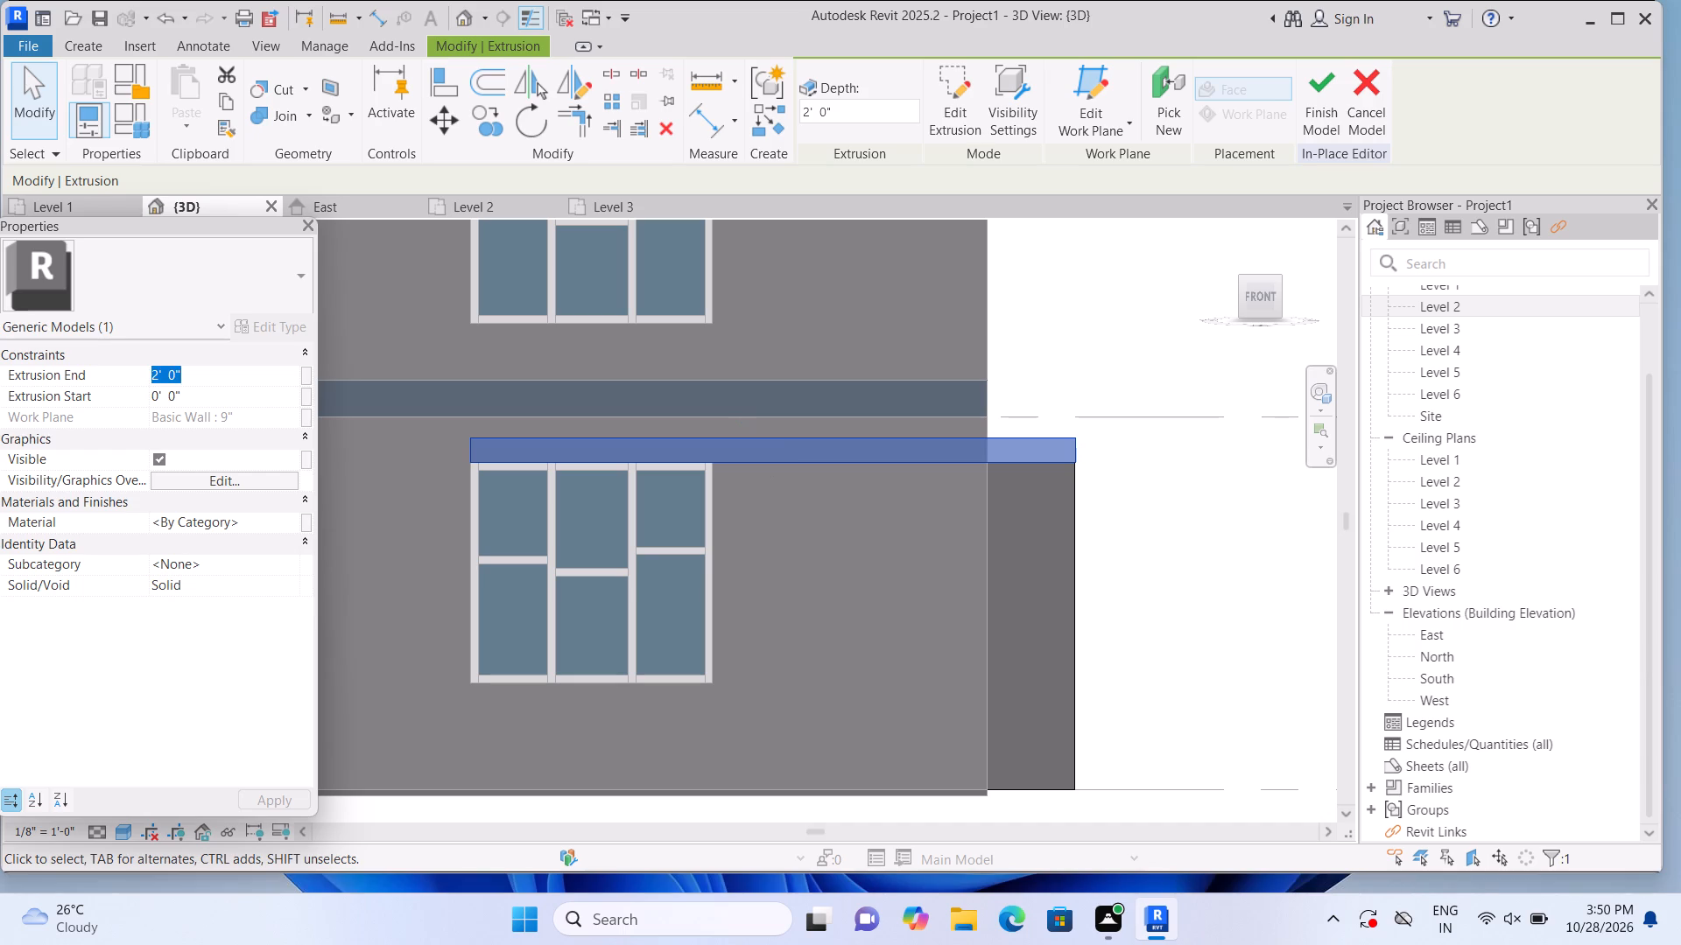
{"action": "key", "text": "BackSpace"}
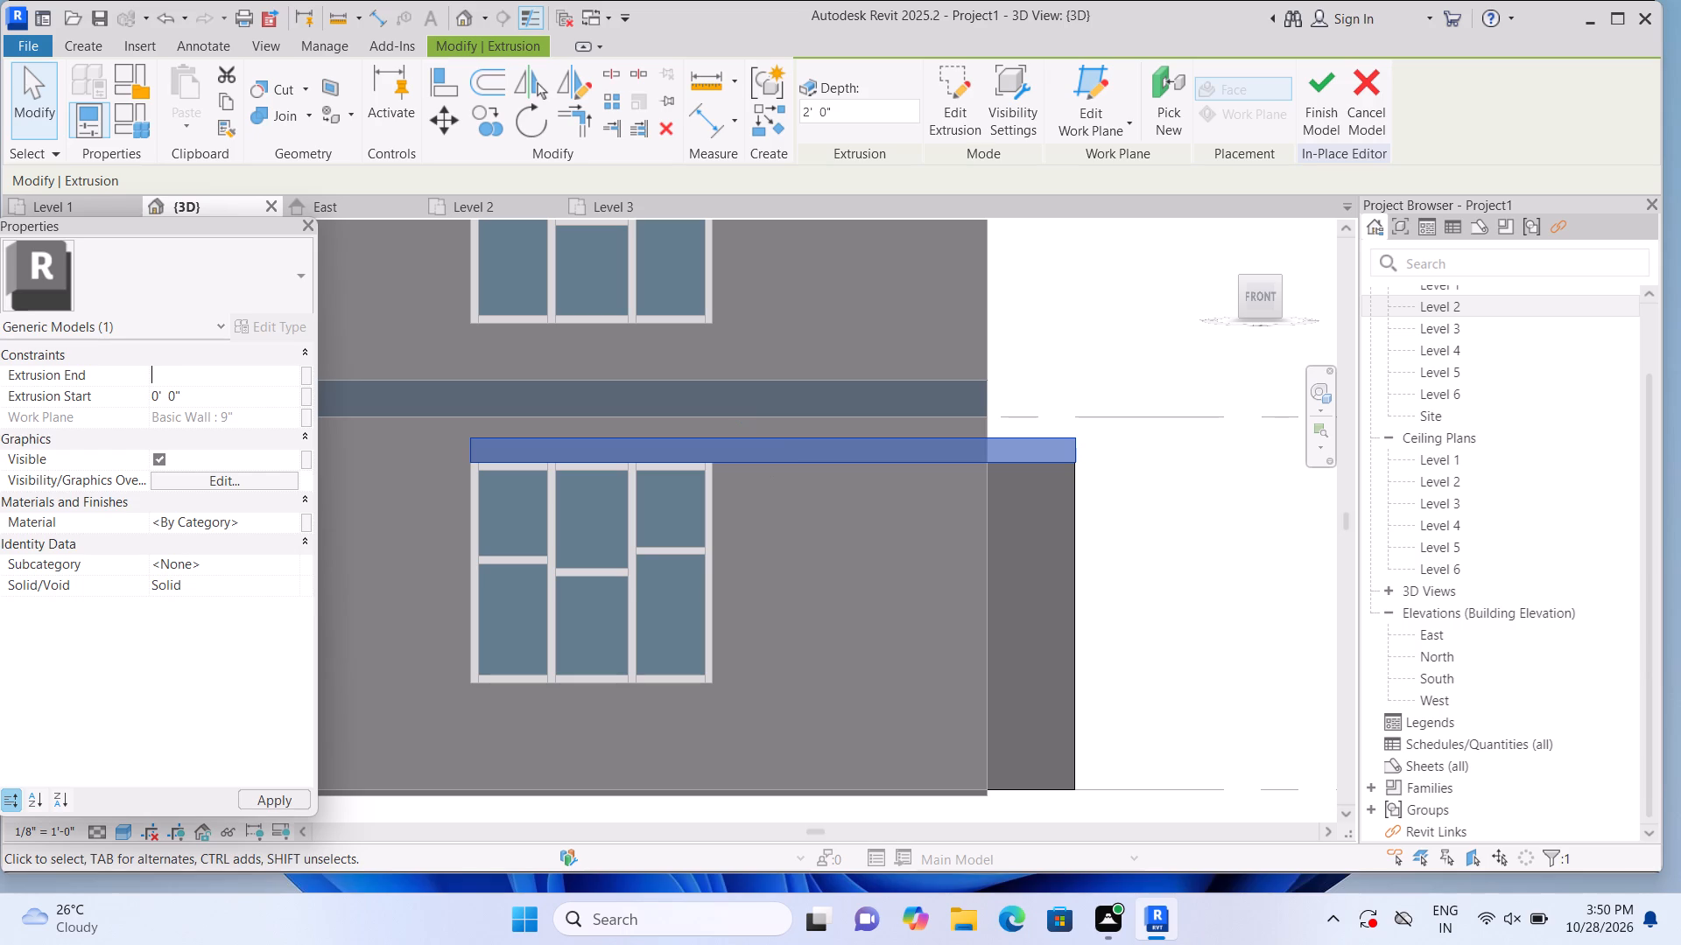
{"action": "type", "text": "1'"}
{"action": "key", "text": "Return"}
{"action": "left_click", "coordinate": [1031, 283]}
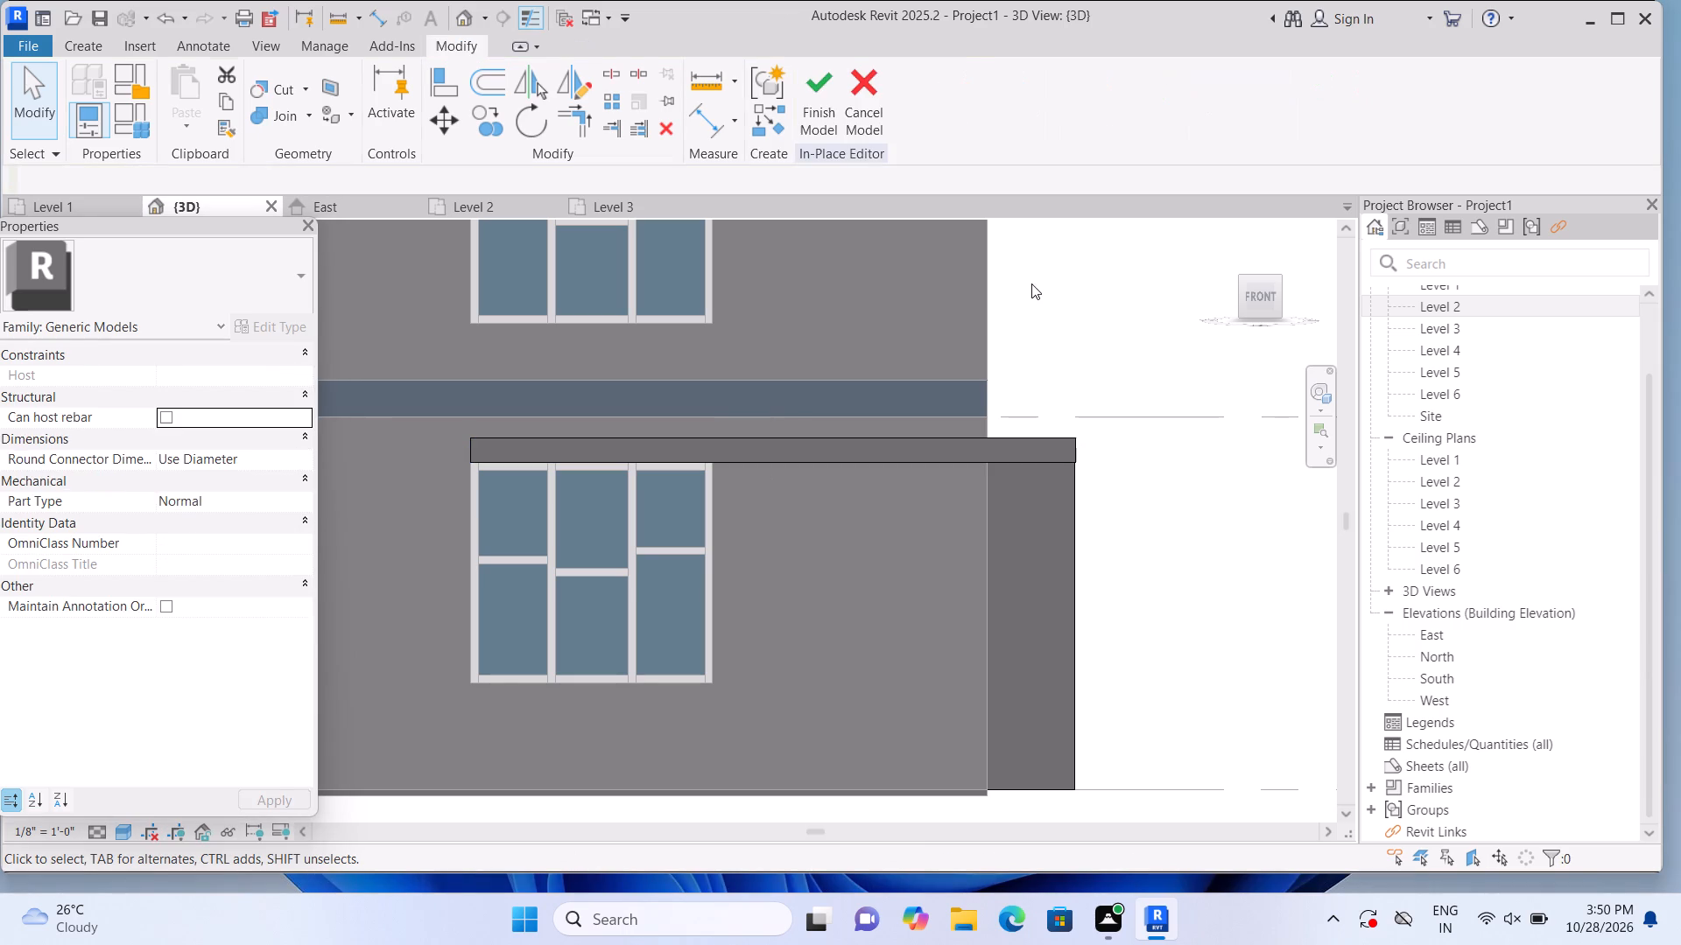
Sketch an extrusion rectangle about 8" wide and 8' 9" high on the corner extrusion's front face, along its outer edge under the band.
{"action": "left_click", "coordinate": [88, 44]}
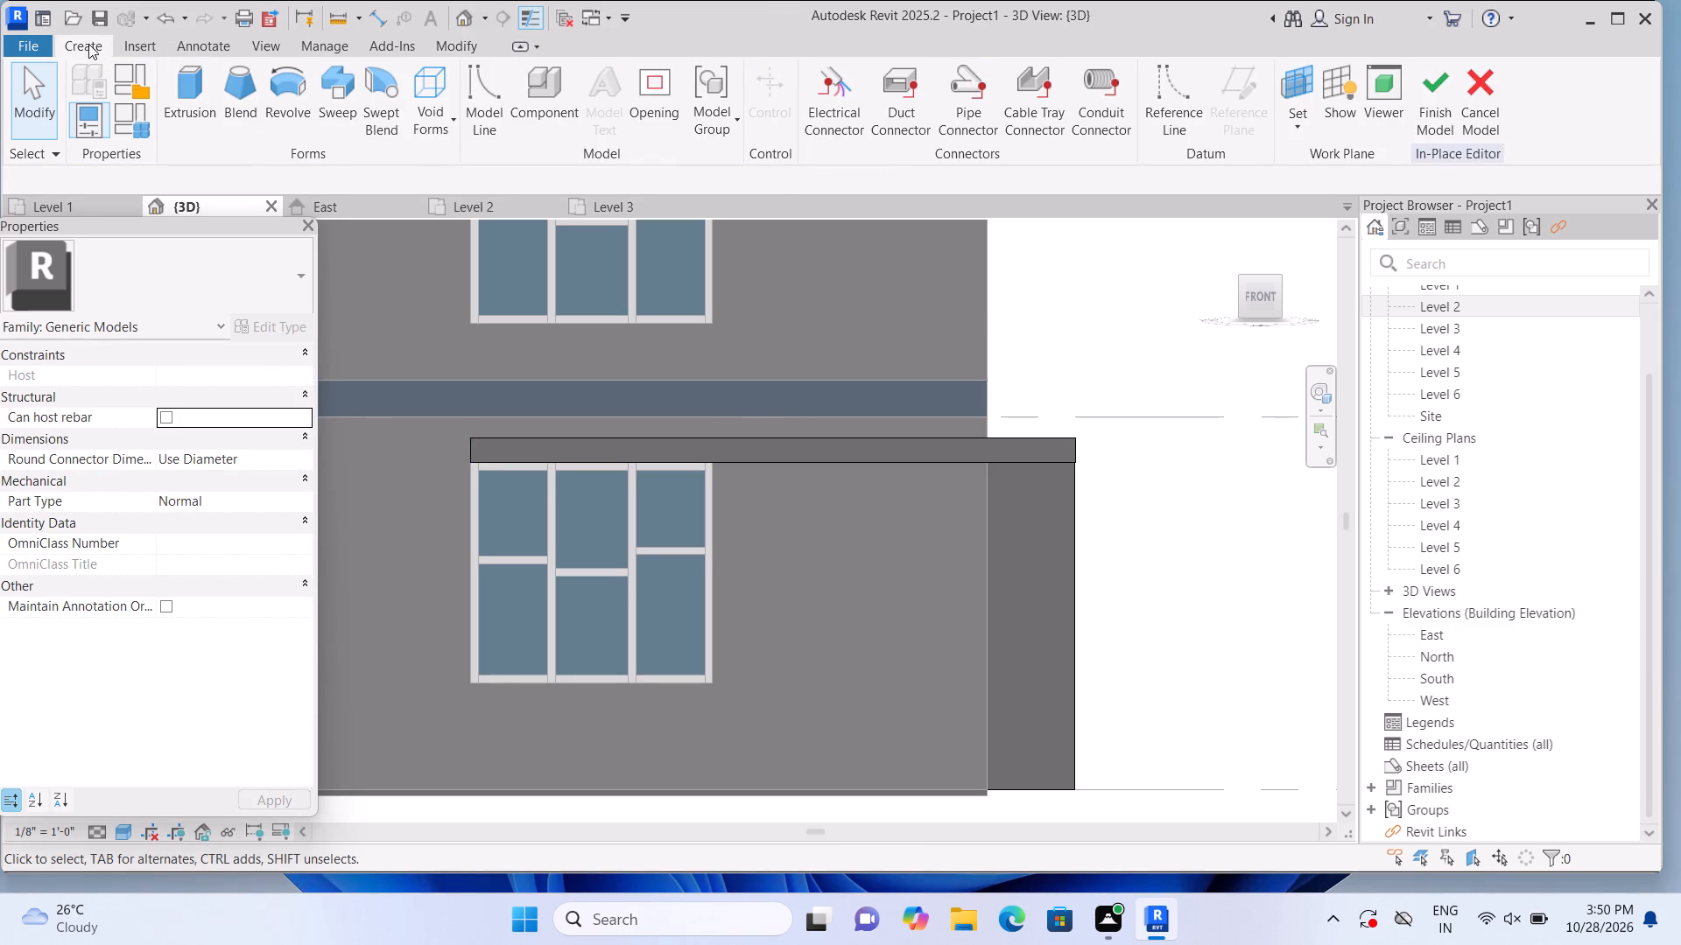
{"action": "left_click", "coordinate": [179, 91]}
{"action": "left_click", "coordinate": [1132, 136]}
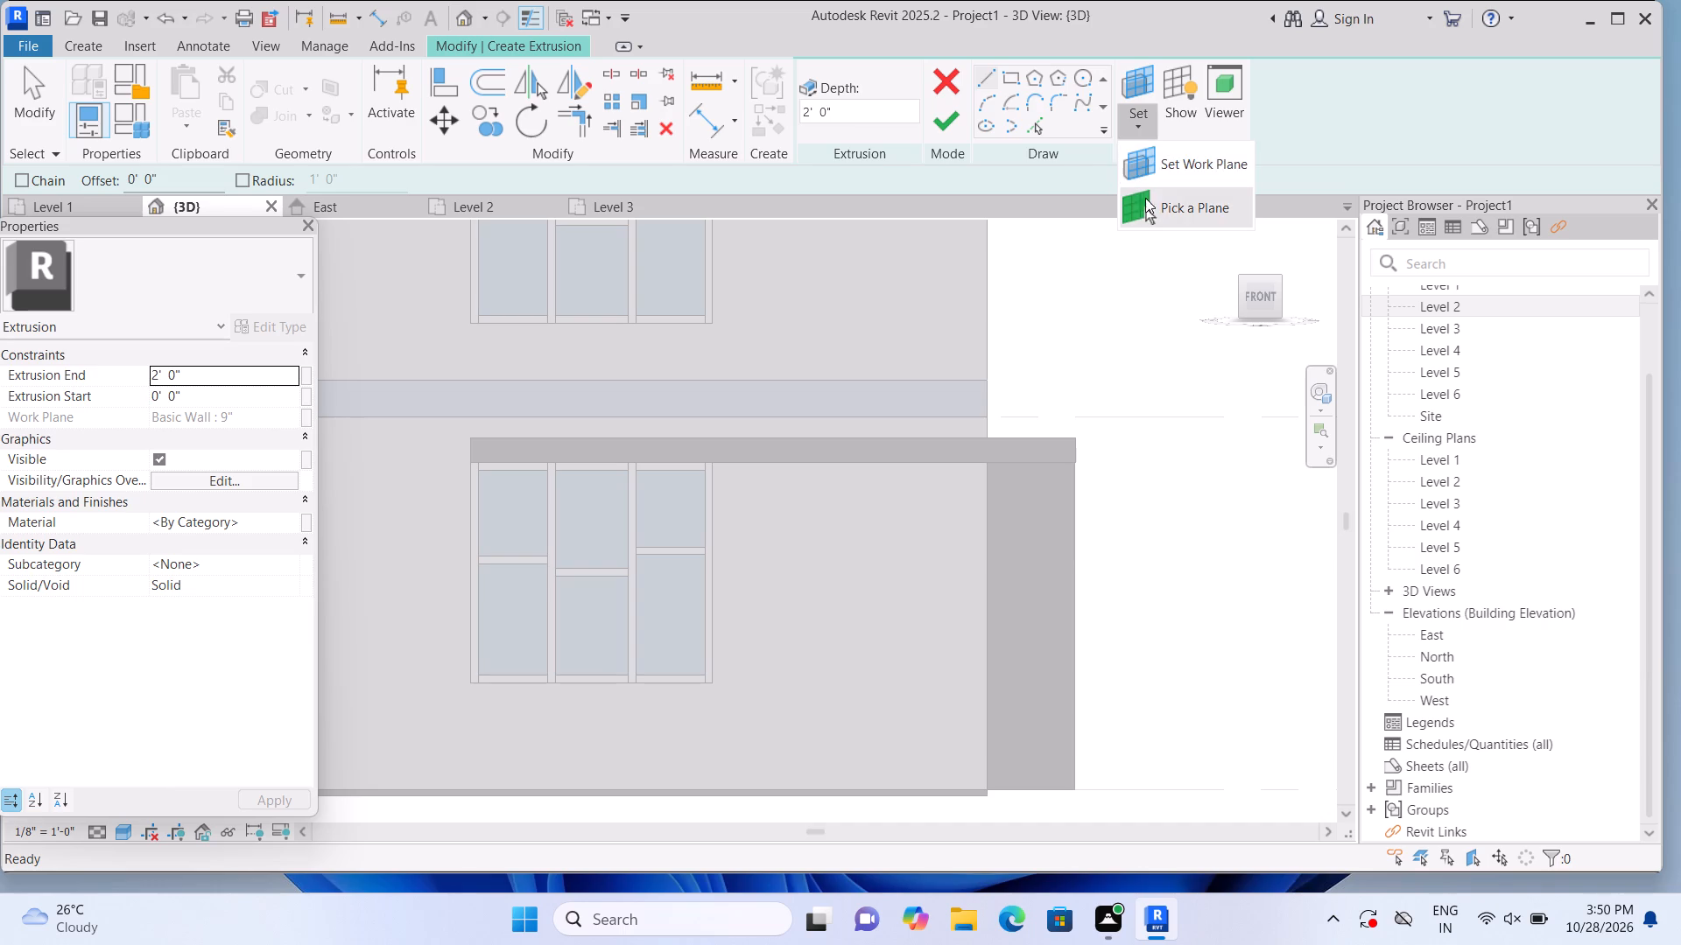
{"action": "left_click", "coordinate": [1149, 216]}
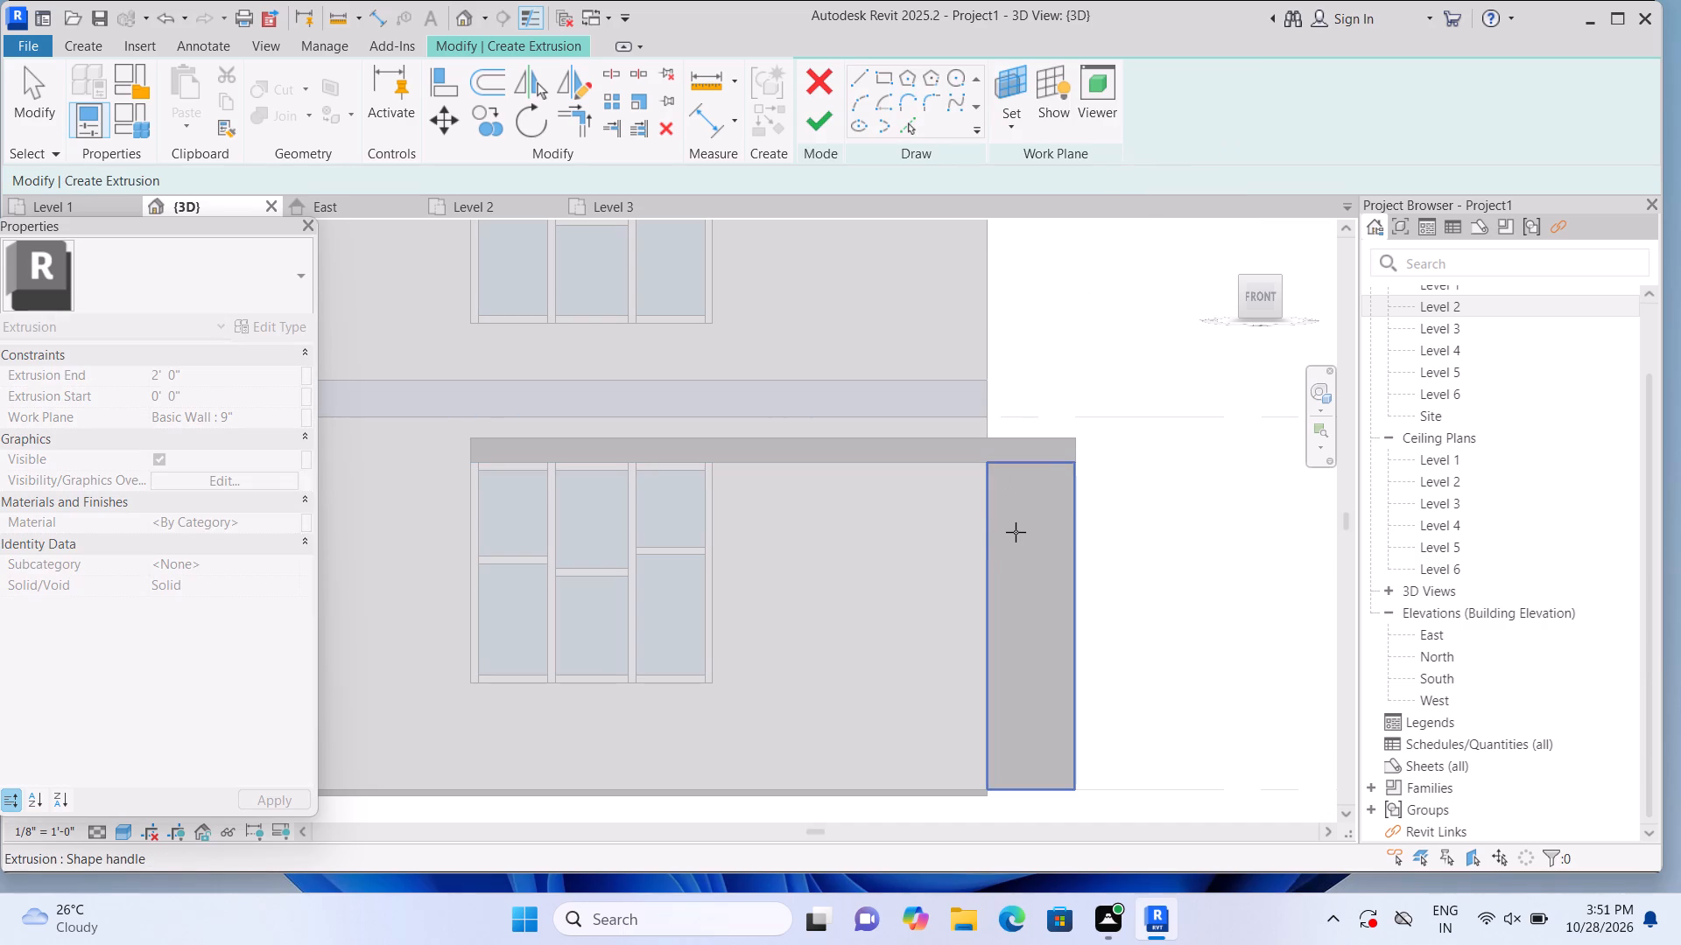
{"action": "left_click", "coordinate": [1016, 532]}
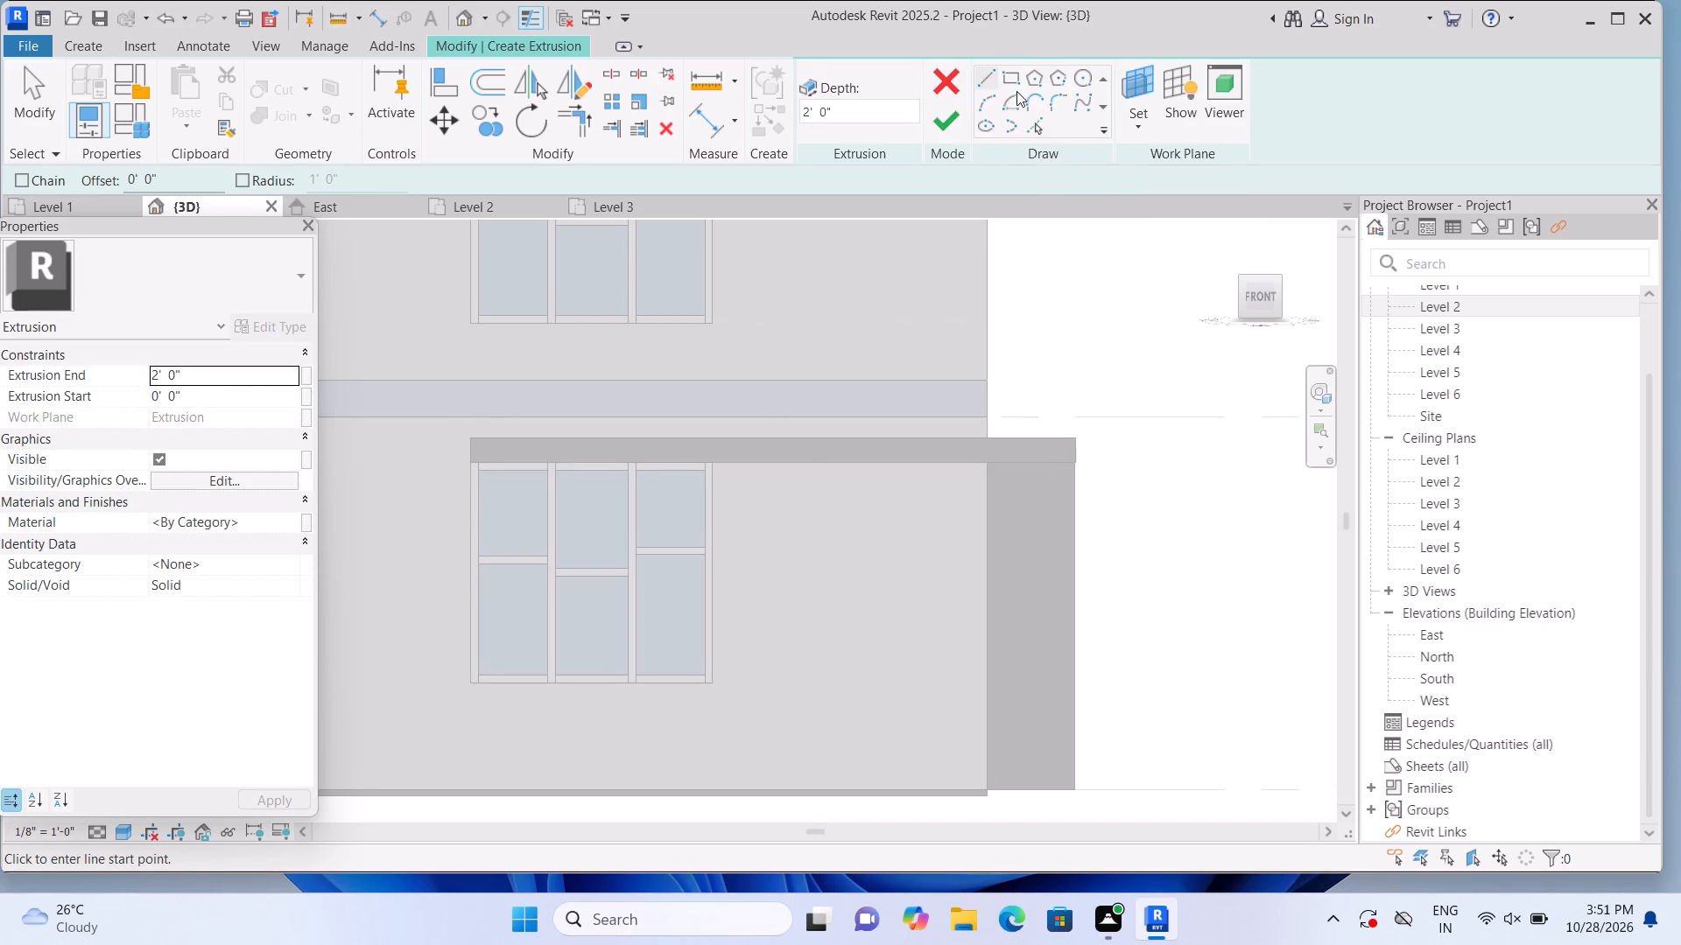
{"action": "left_click", "coordinate": [1008, 74]}
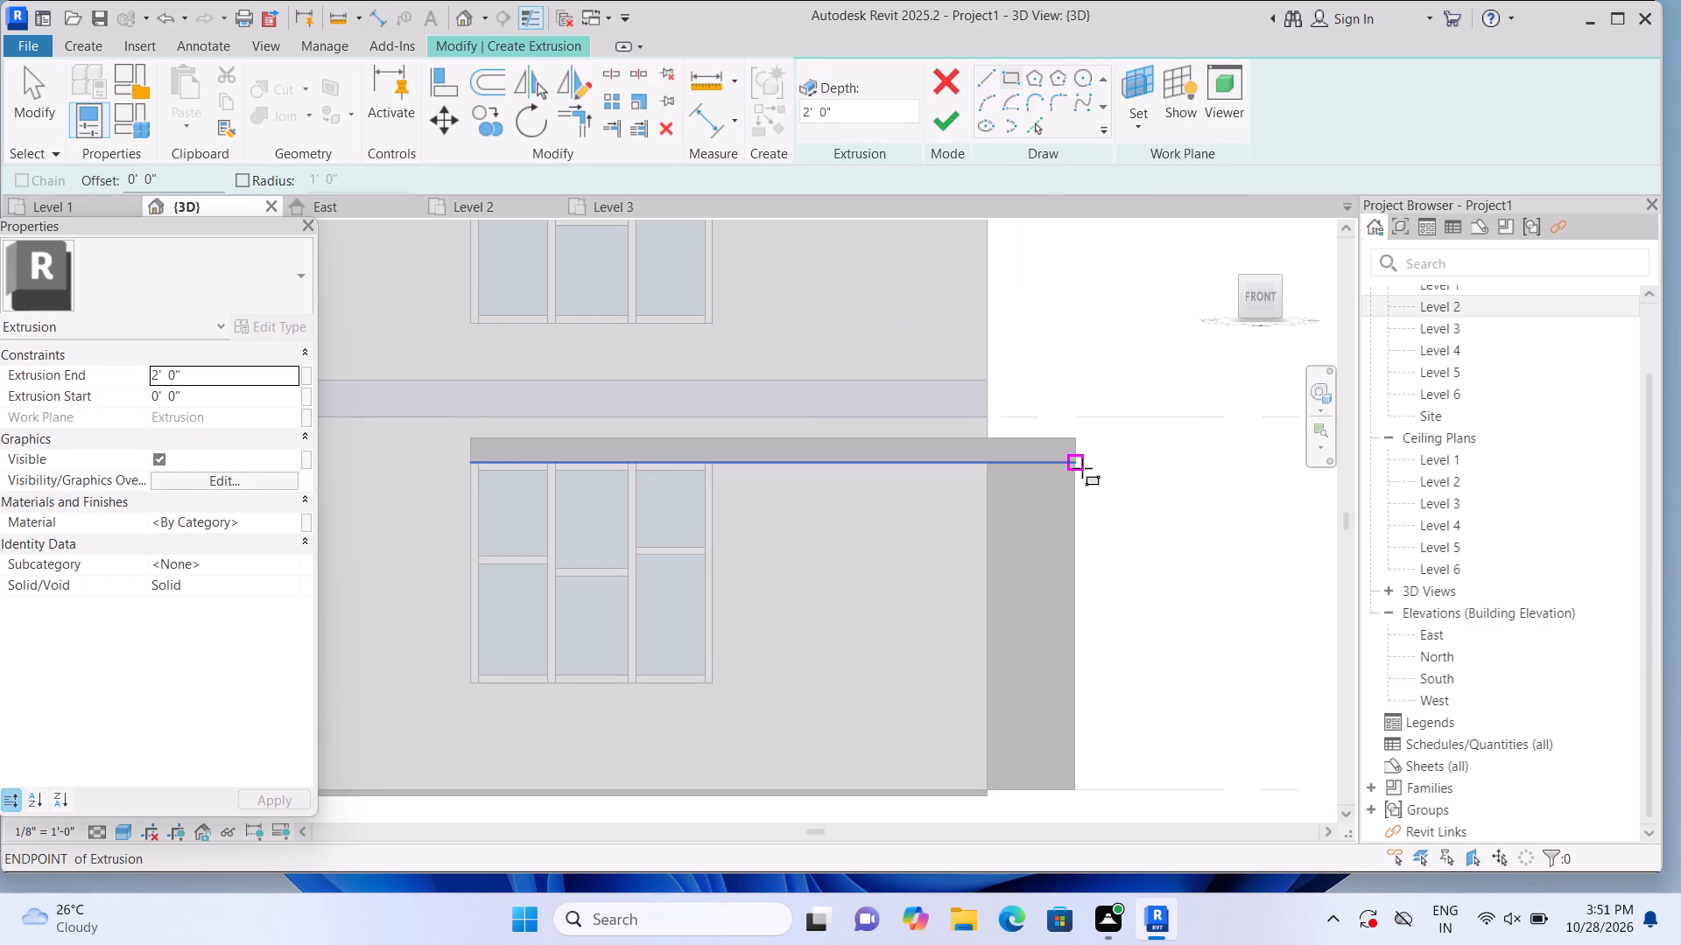
{"action": "left_click", "coordinate": [1082, 468]}
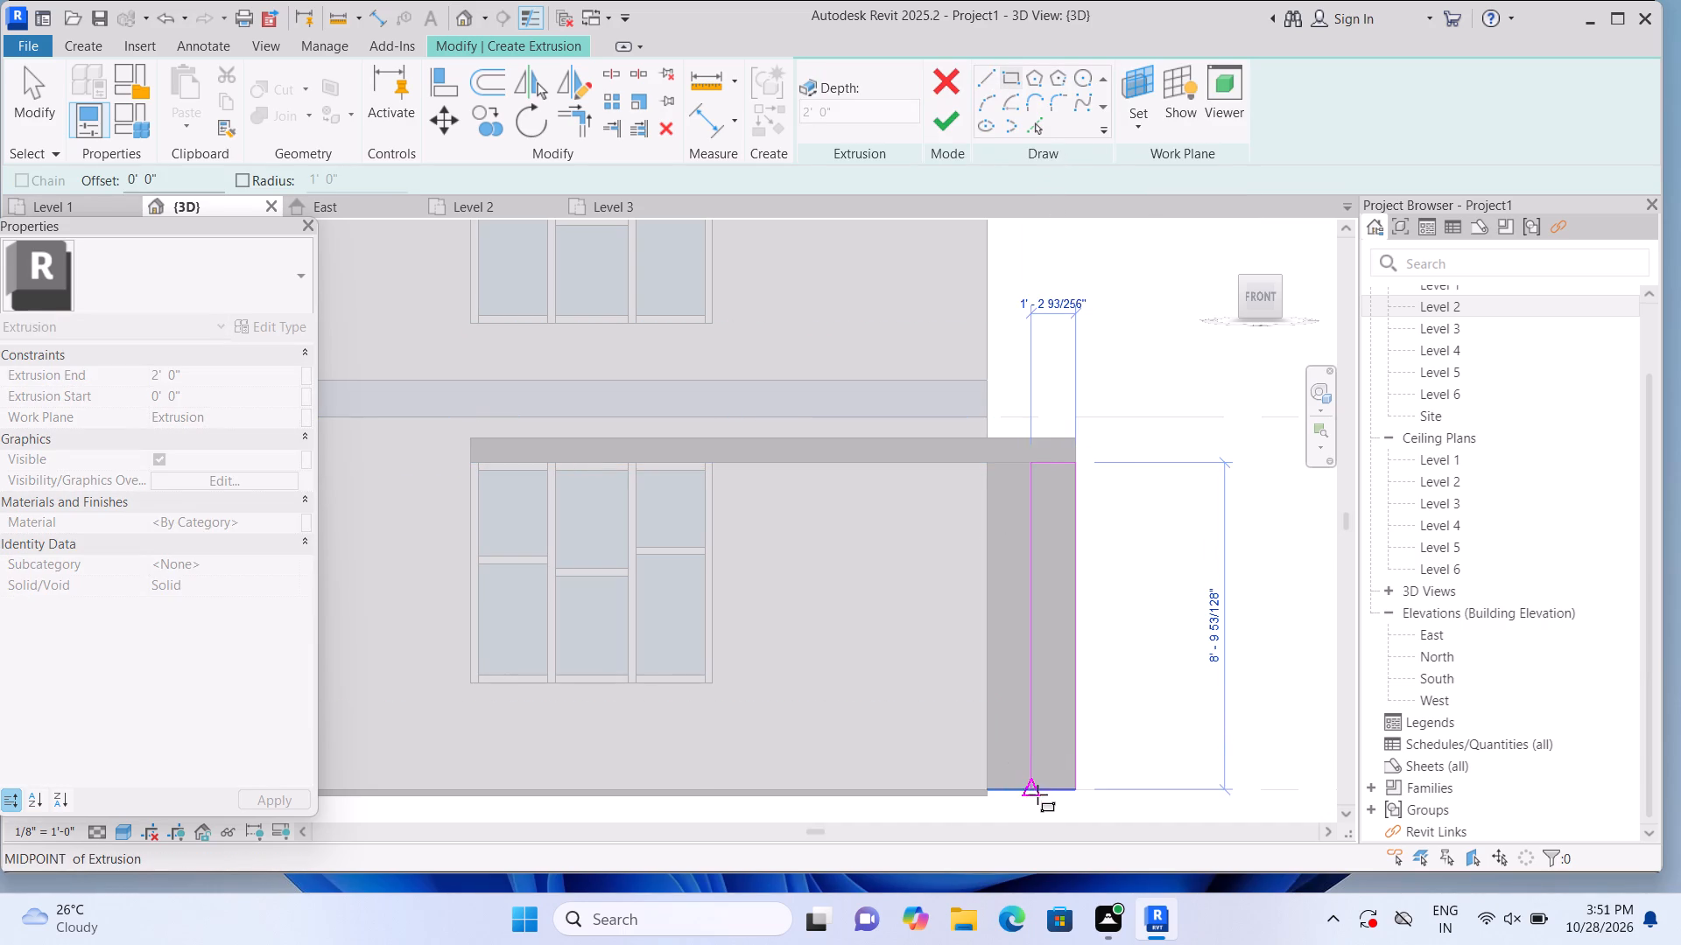
{"action": "left_click", "coordinate": [1050, 794]}
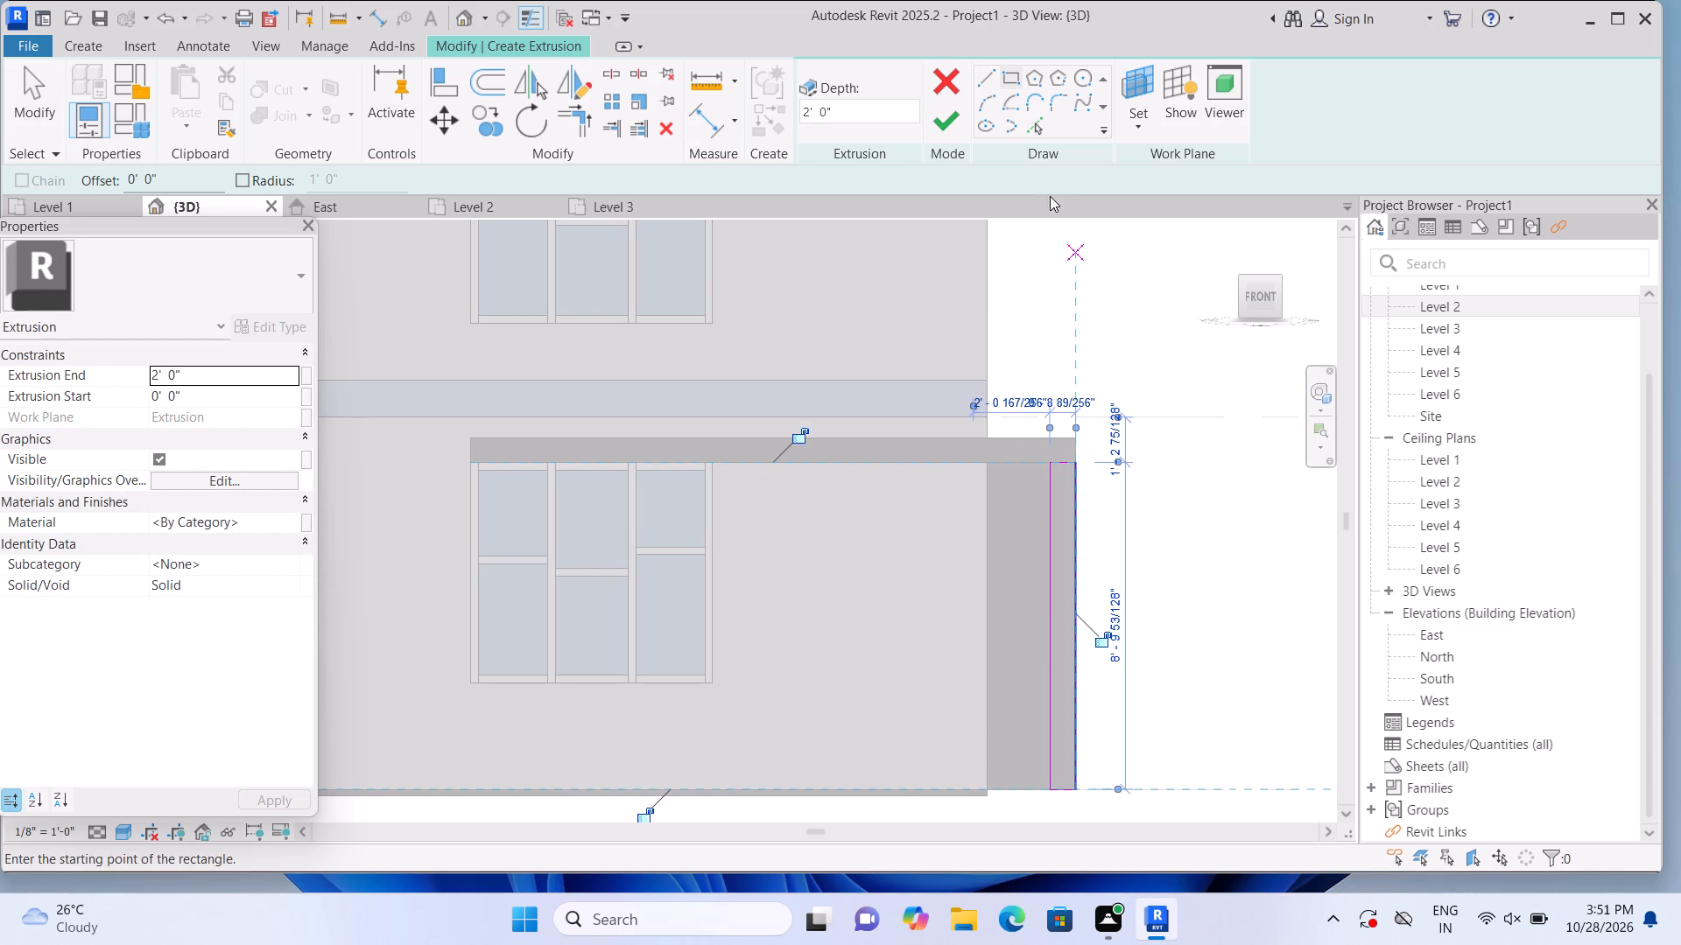
Set the post's extrusion end to 1' 0" and finish the extrusion.
{"action": "left_click", "coordinate": [277, 370]}
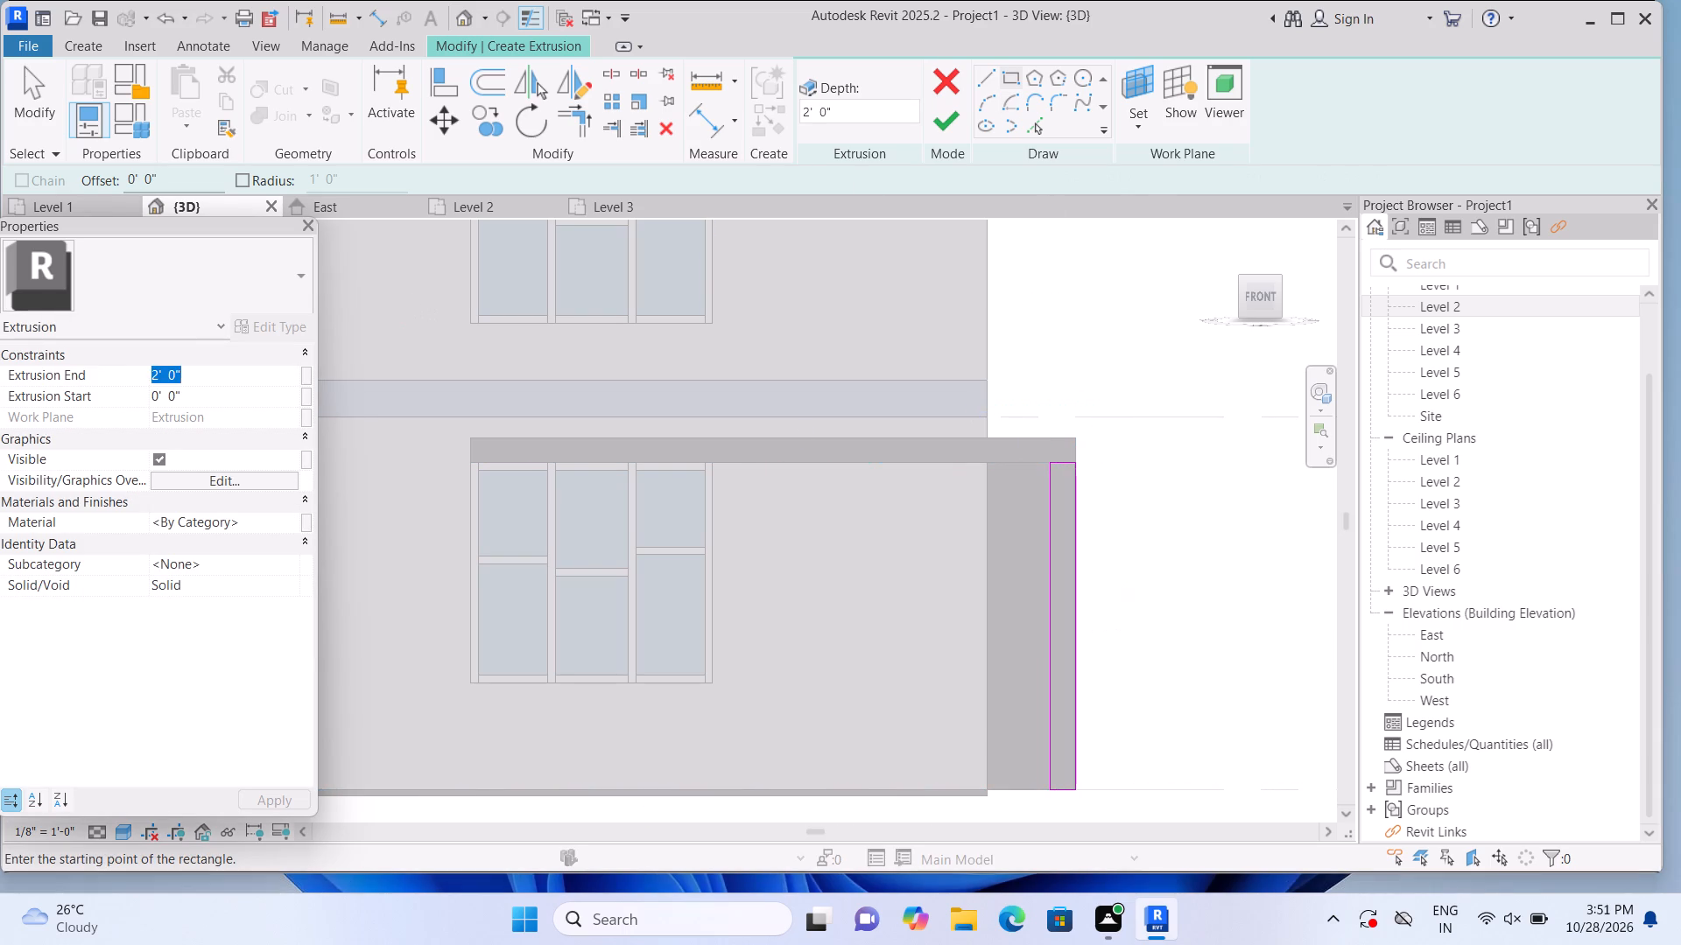
{"action": "key", "text": "BackSpace"}
{"action": "type", "text": "1'"}
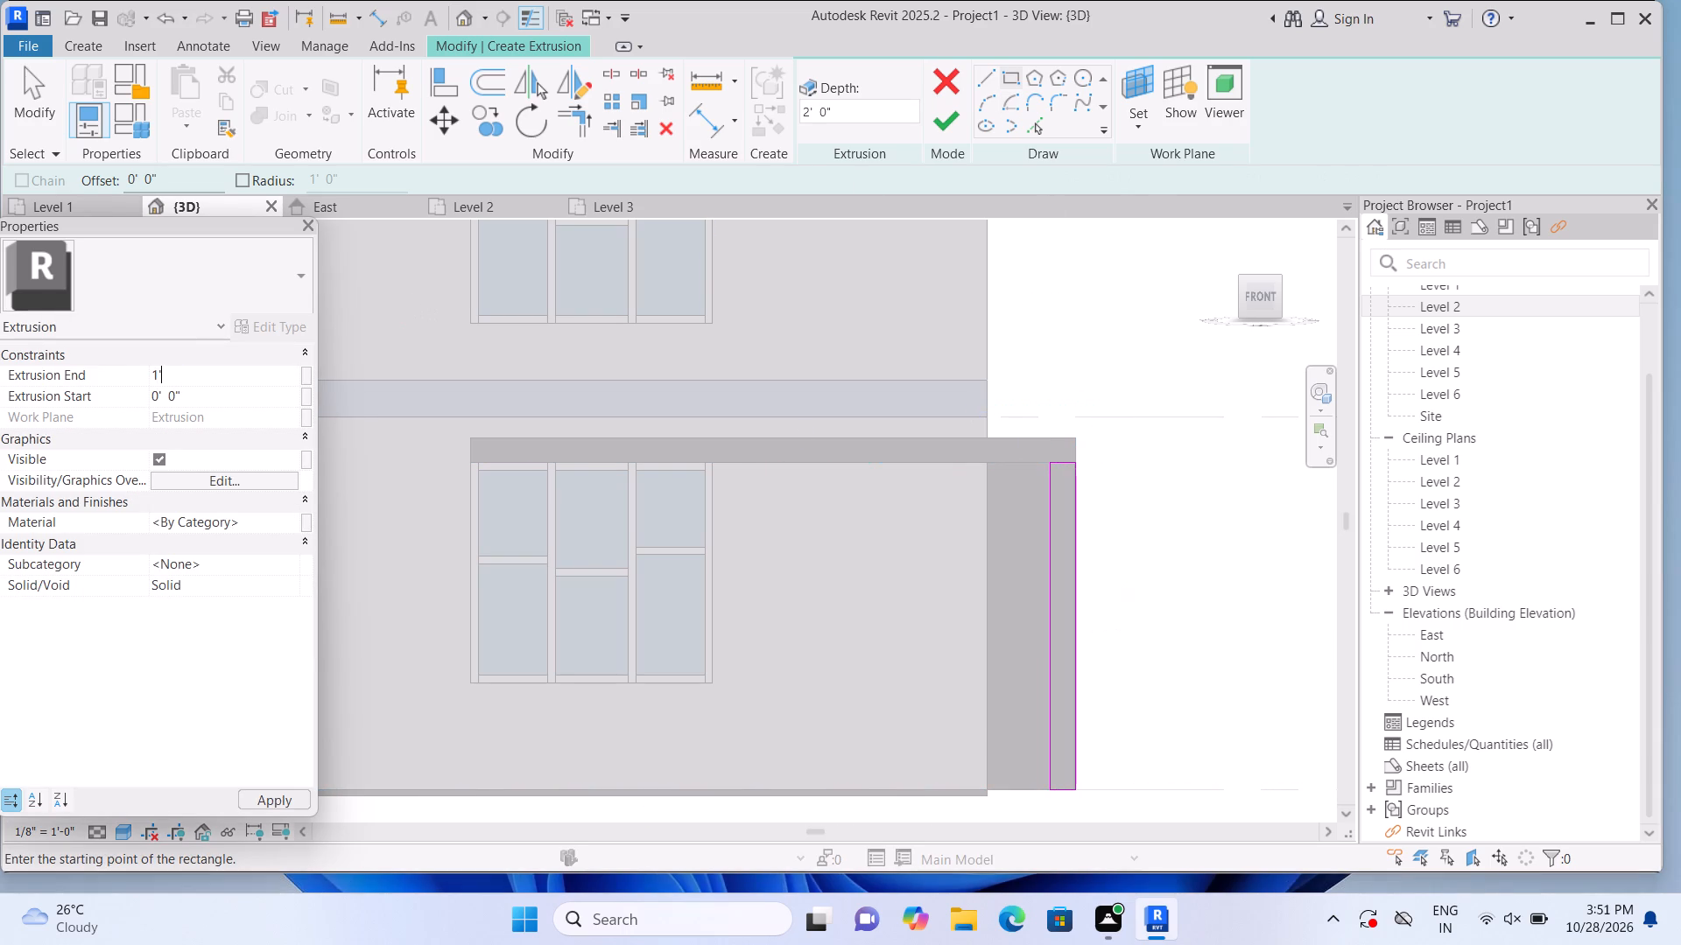
{"action": "key", "text": "Return"}
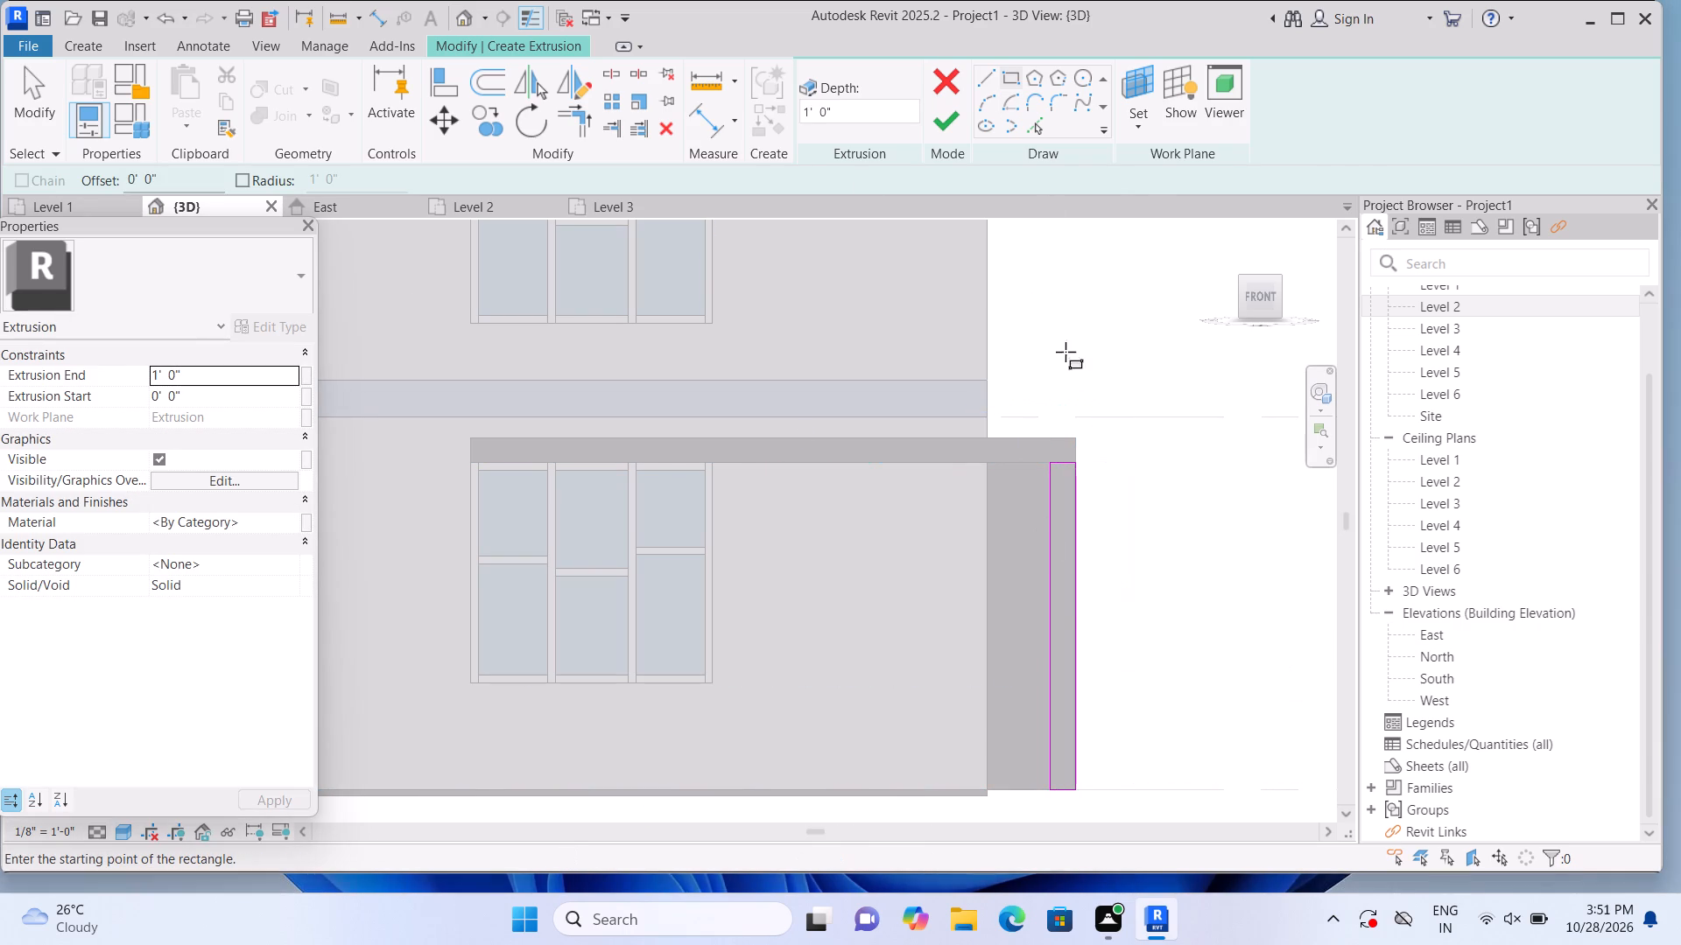
{"action": "left_click", "coordinate": [948, 126]}
{"action": "left_click", "coordinate": [1259, 636]}
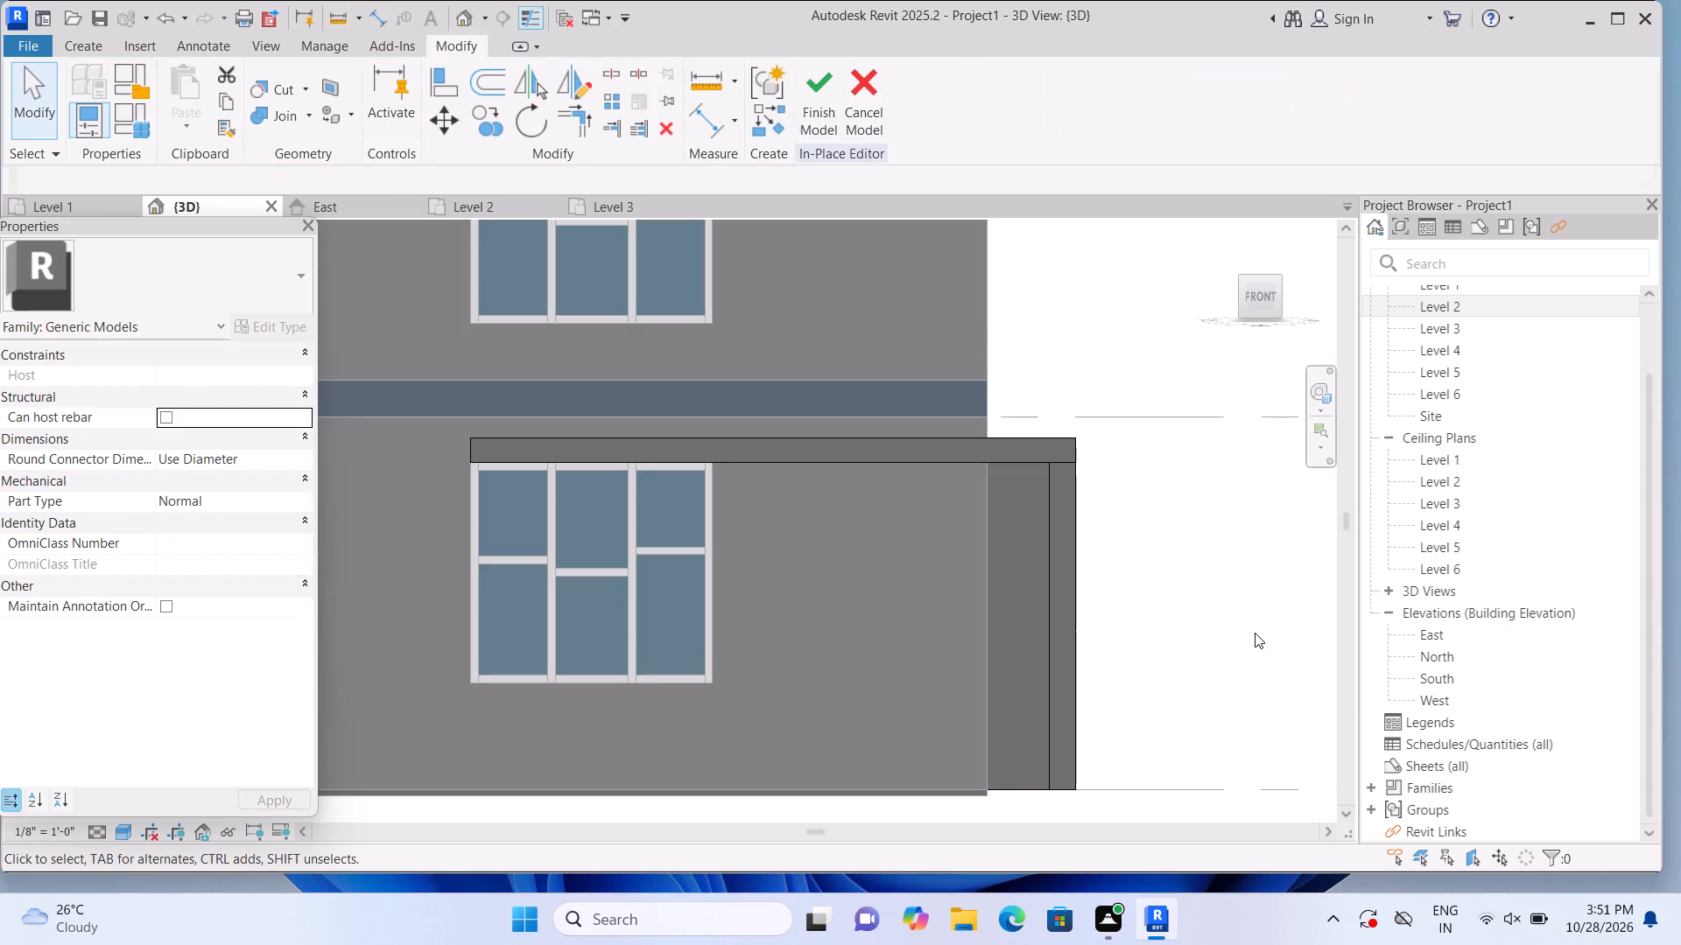
Extrude a rectangle about 15' 6" by 8" on the front wall's base, 1' 0" deep, from below the window's far edge to the corner post.
{"action": "middle_click_drag", "start_coordinate": [1190, 689], "coordinate": [1214, 654]}
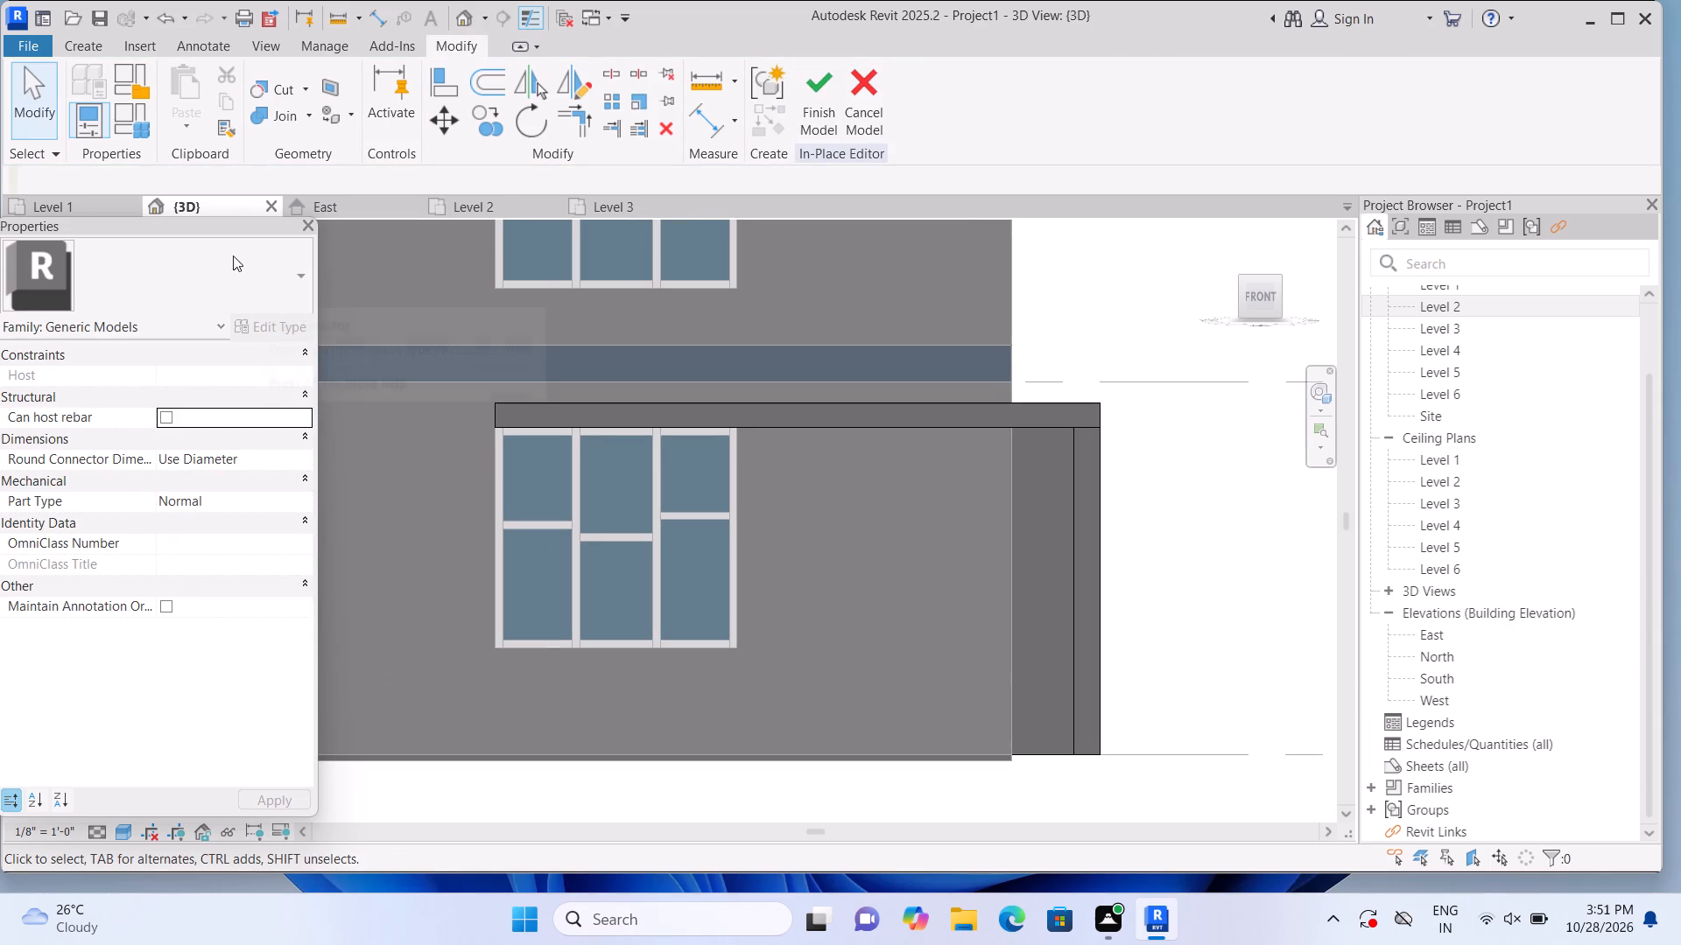
{"action": "left_click", "coordinate": [94, 45]}
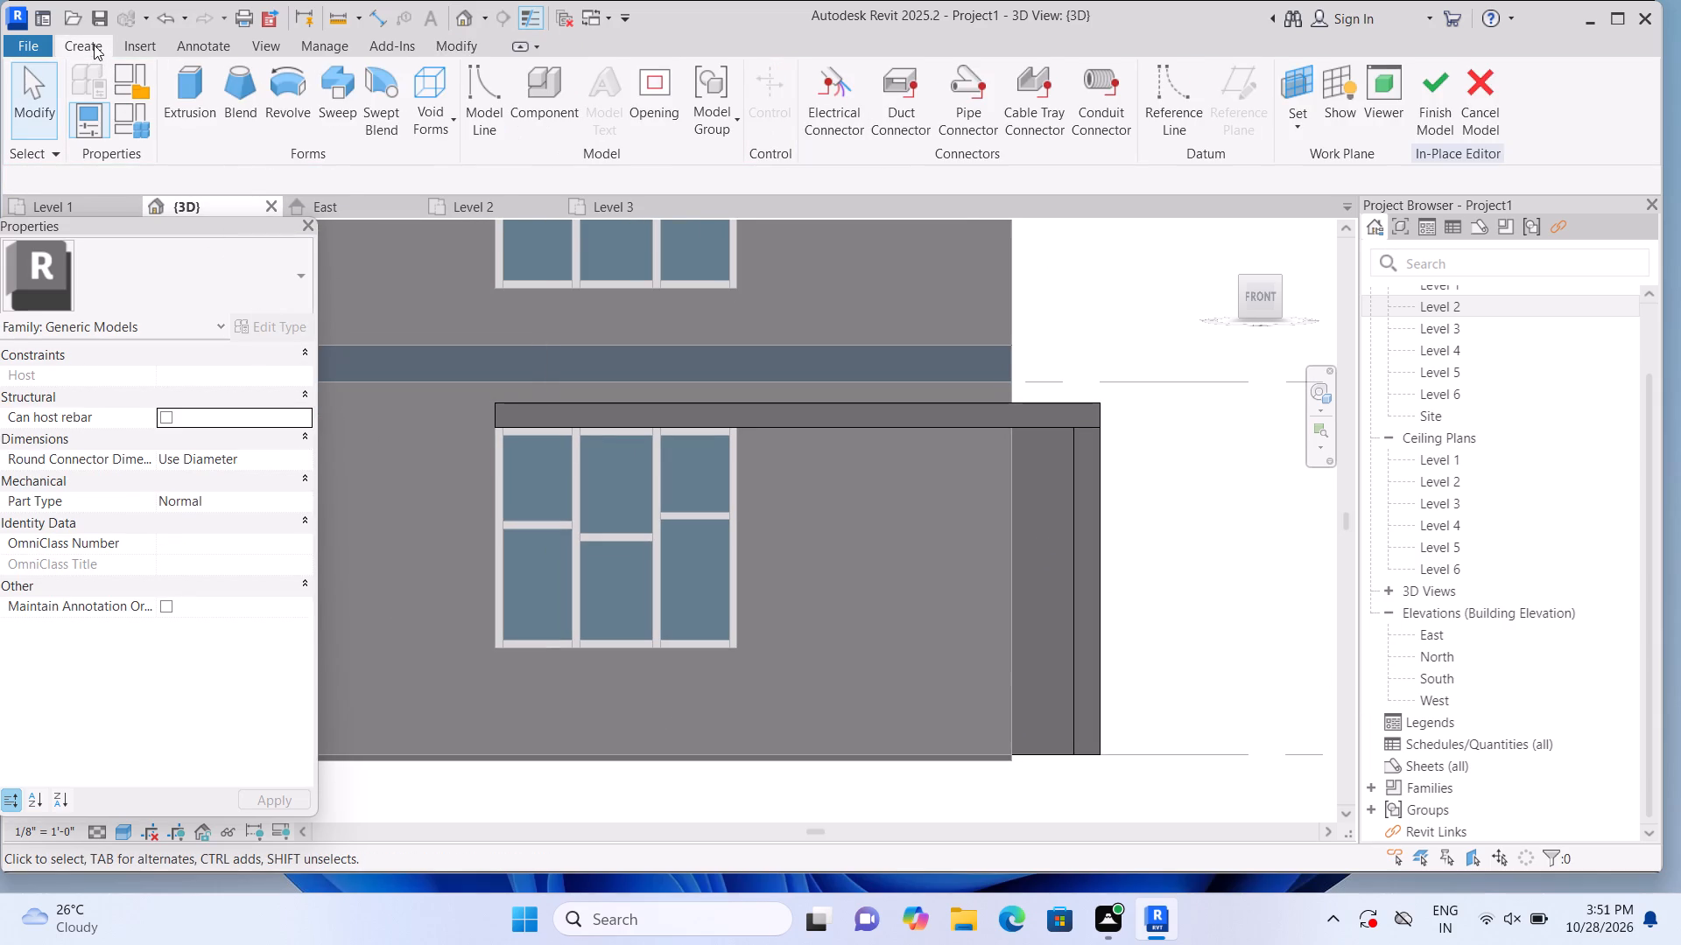
{"action": "left_click", "coordinate": [162, 102]}
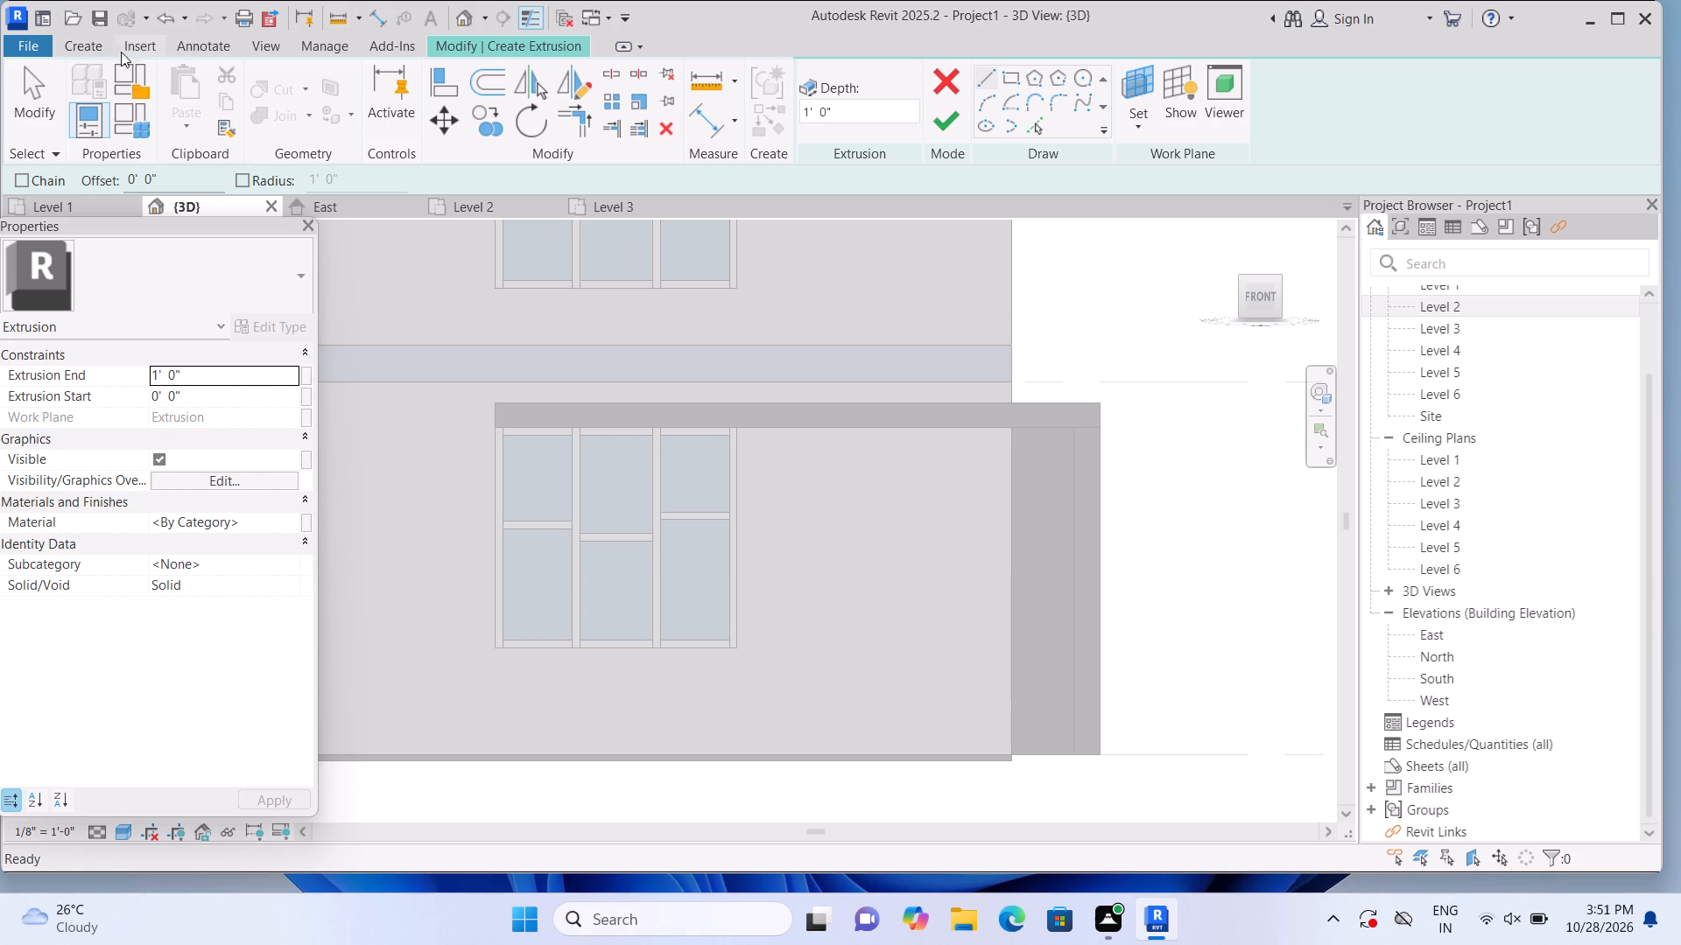
{"action": "left_click", "coordinate": [81, 48]}
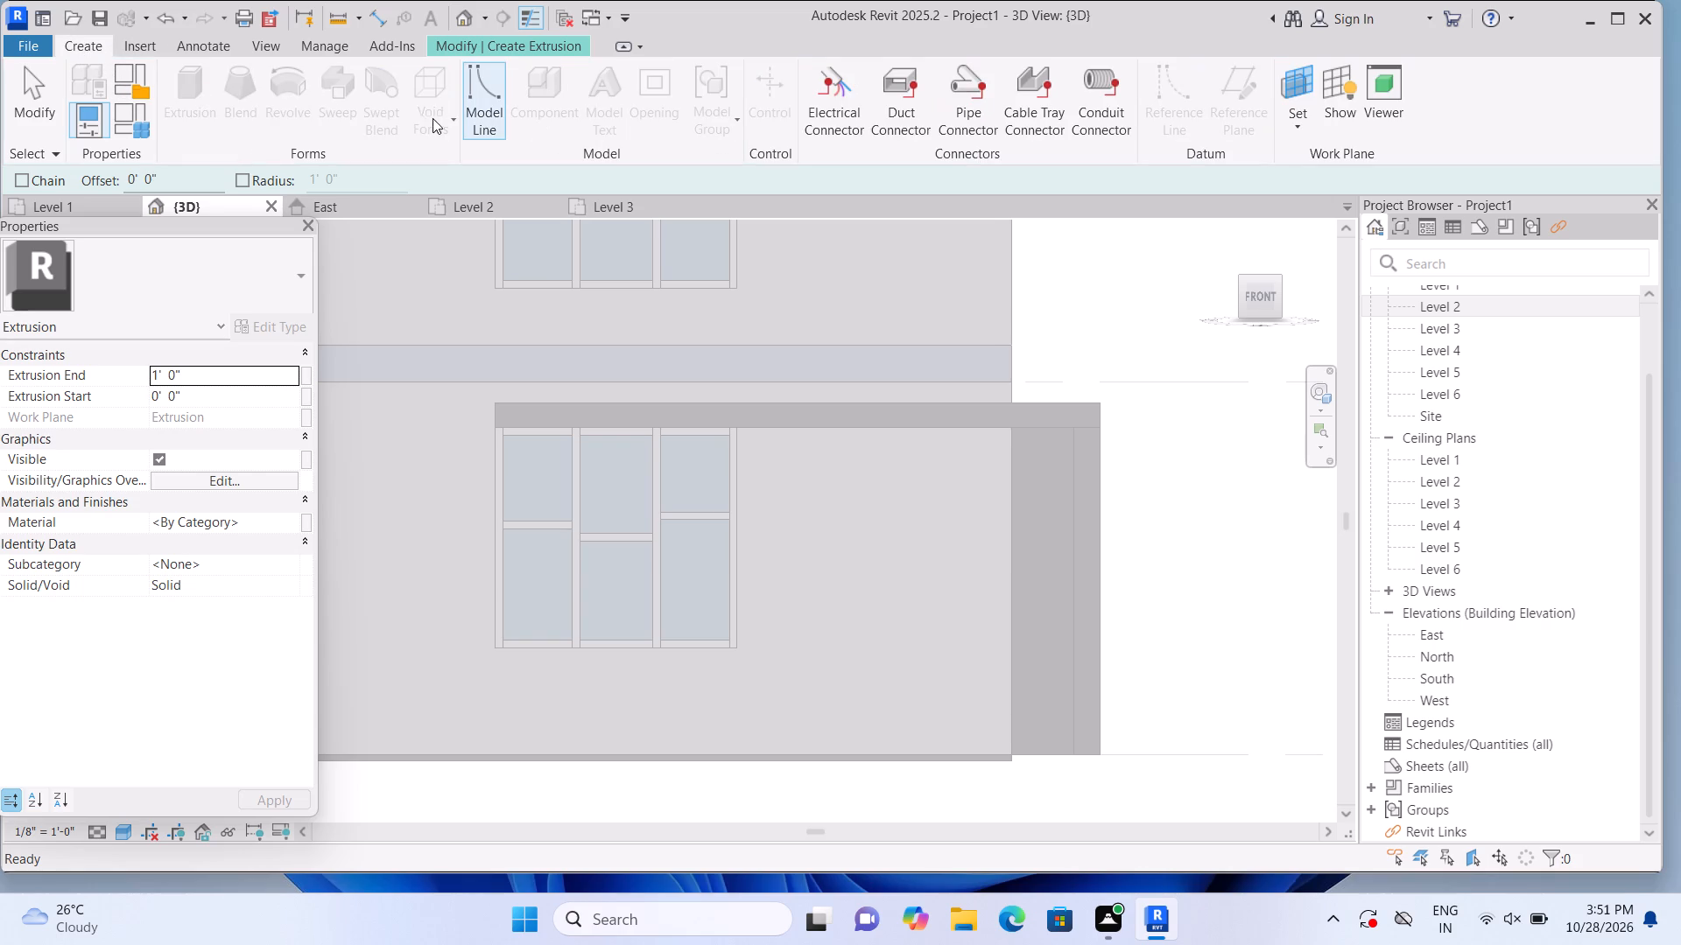
{"action": "left_click", "coordinate": [524, 51]}
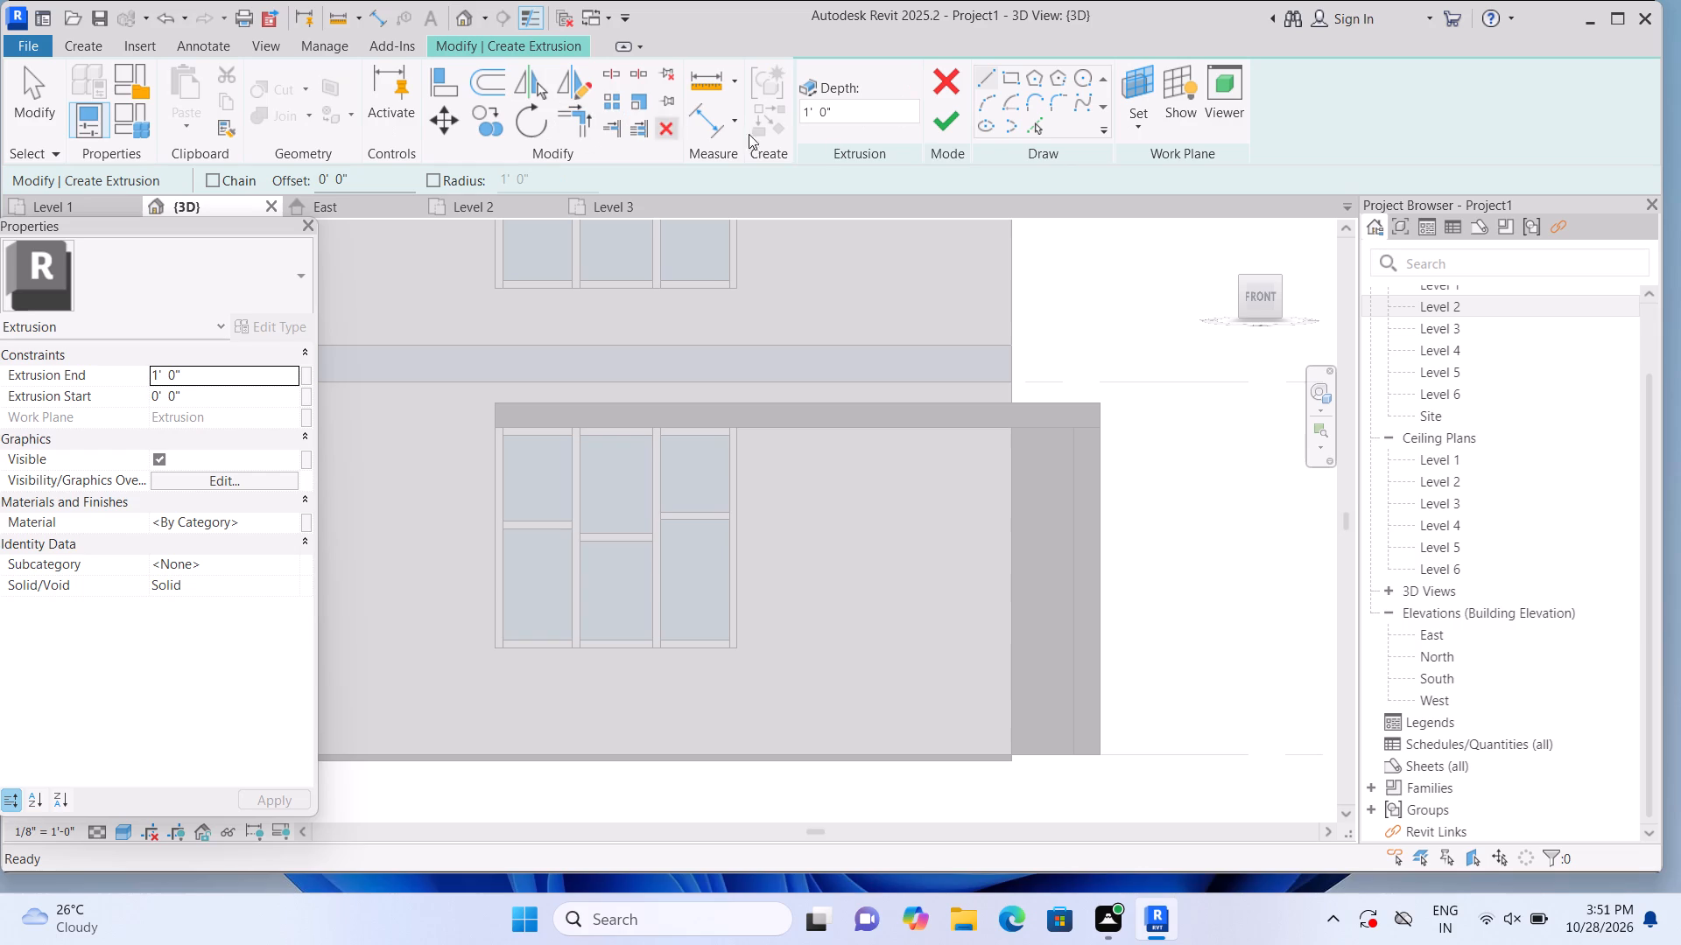
{"action": "left_click", "coordinate": [1136, 120]}
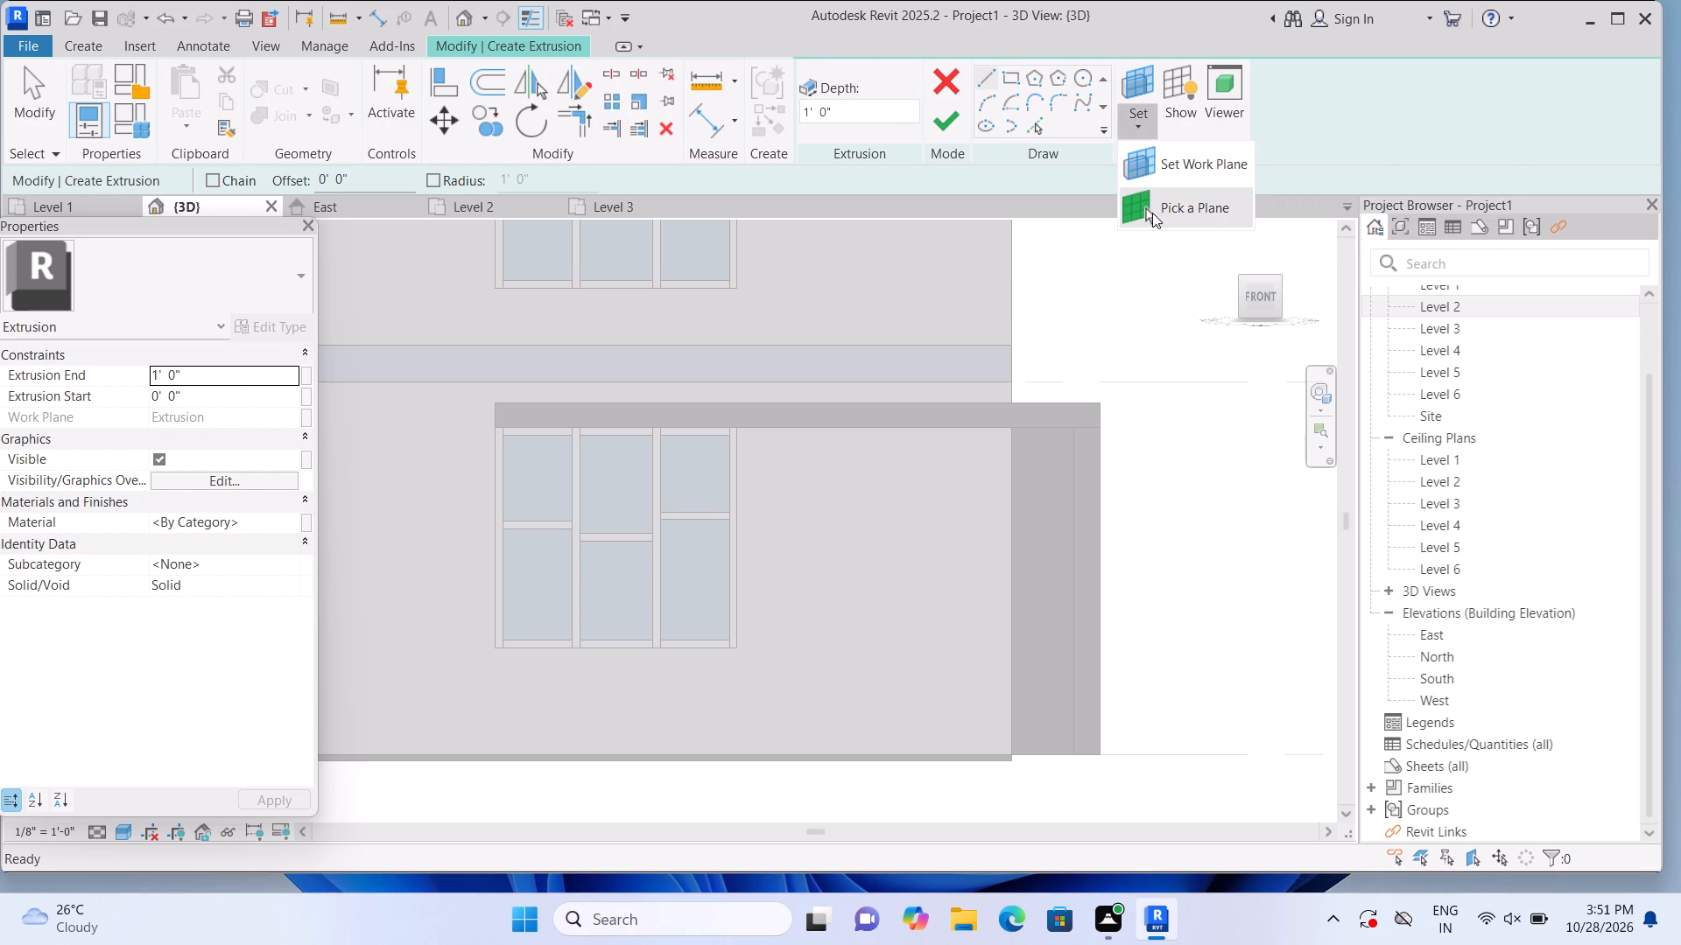
{"action": "left_click", "coordinate": [1152, 213]}
{"action": "left_click", "coordinate": [848, 534]}
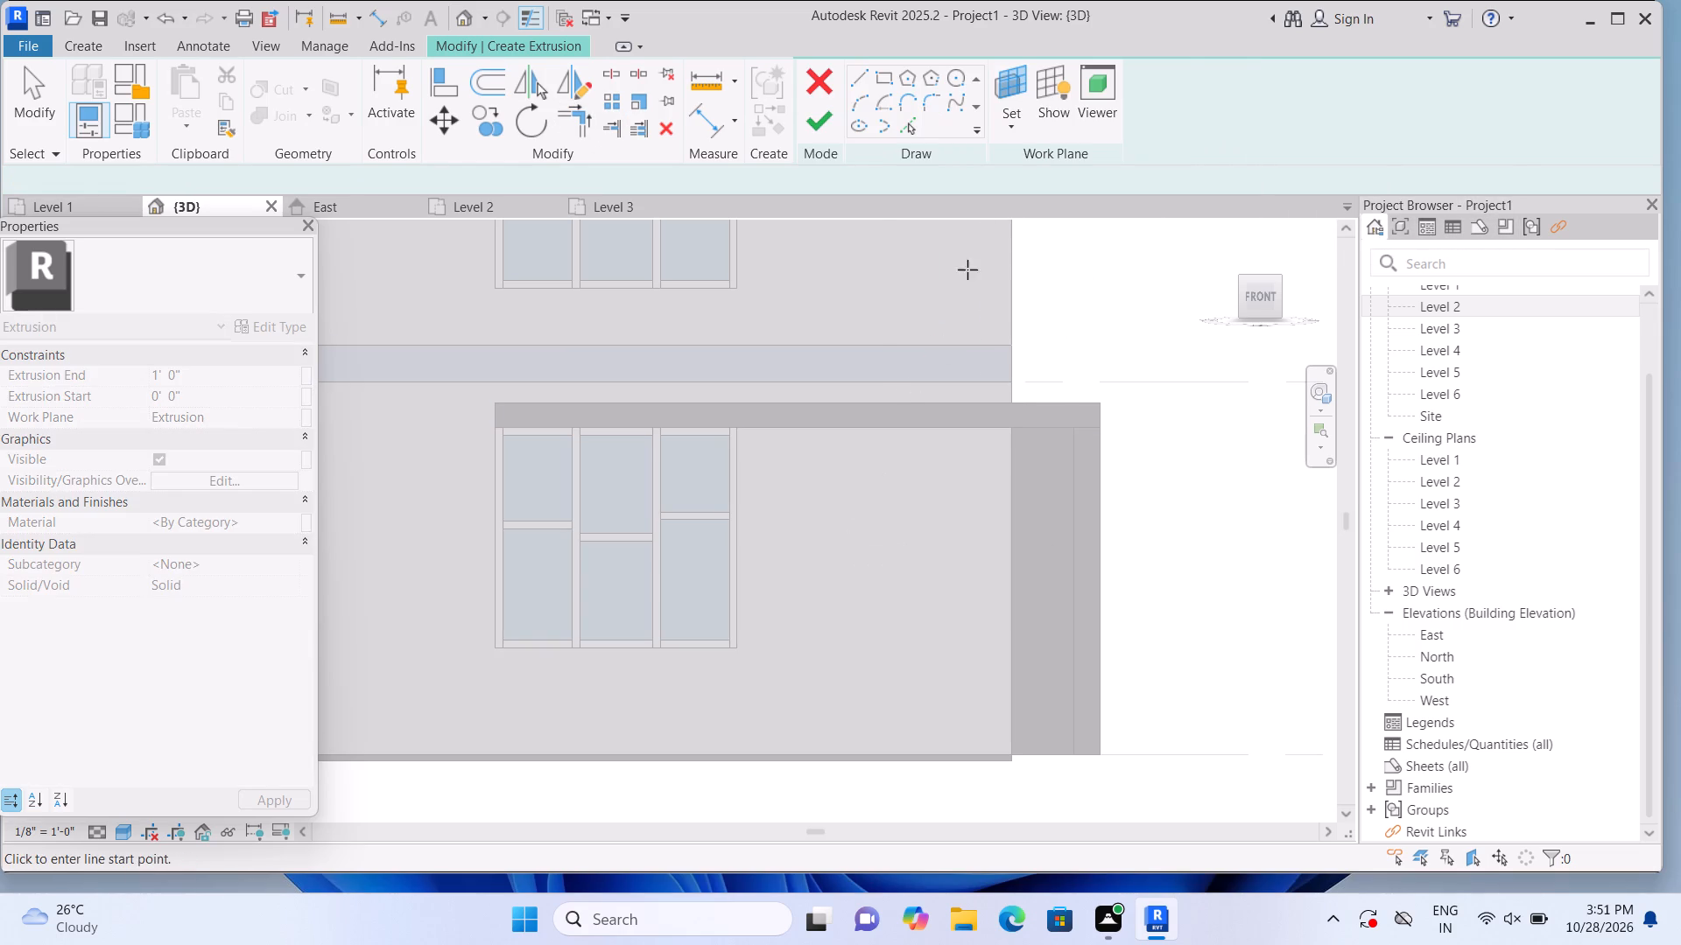
{"action": "left_click", "coordinate": [1002, 87]}
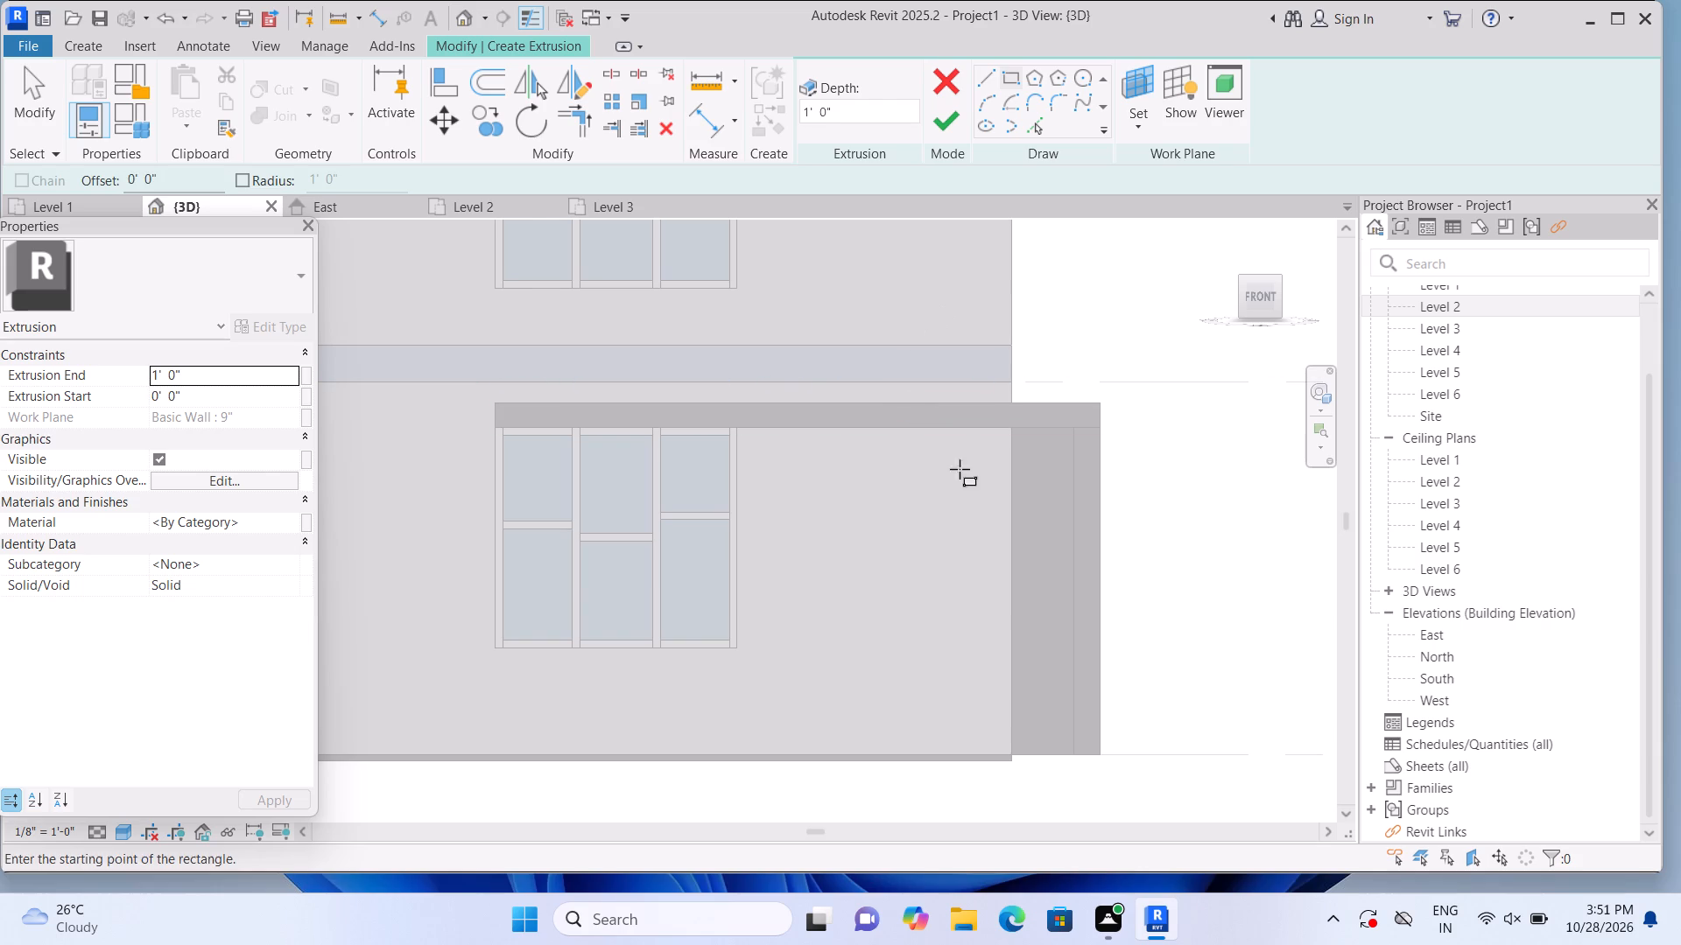
{"action": "left_click", "coordinate": [1073, 759]}
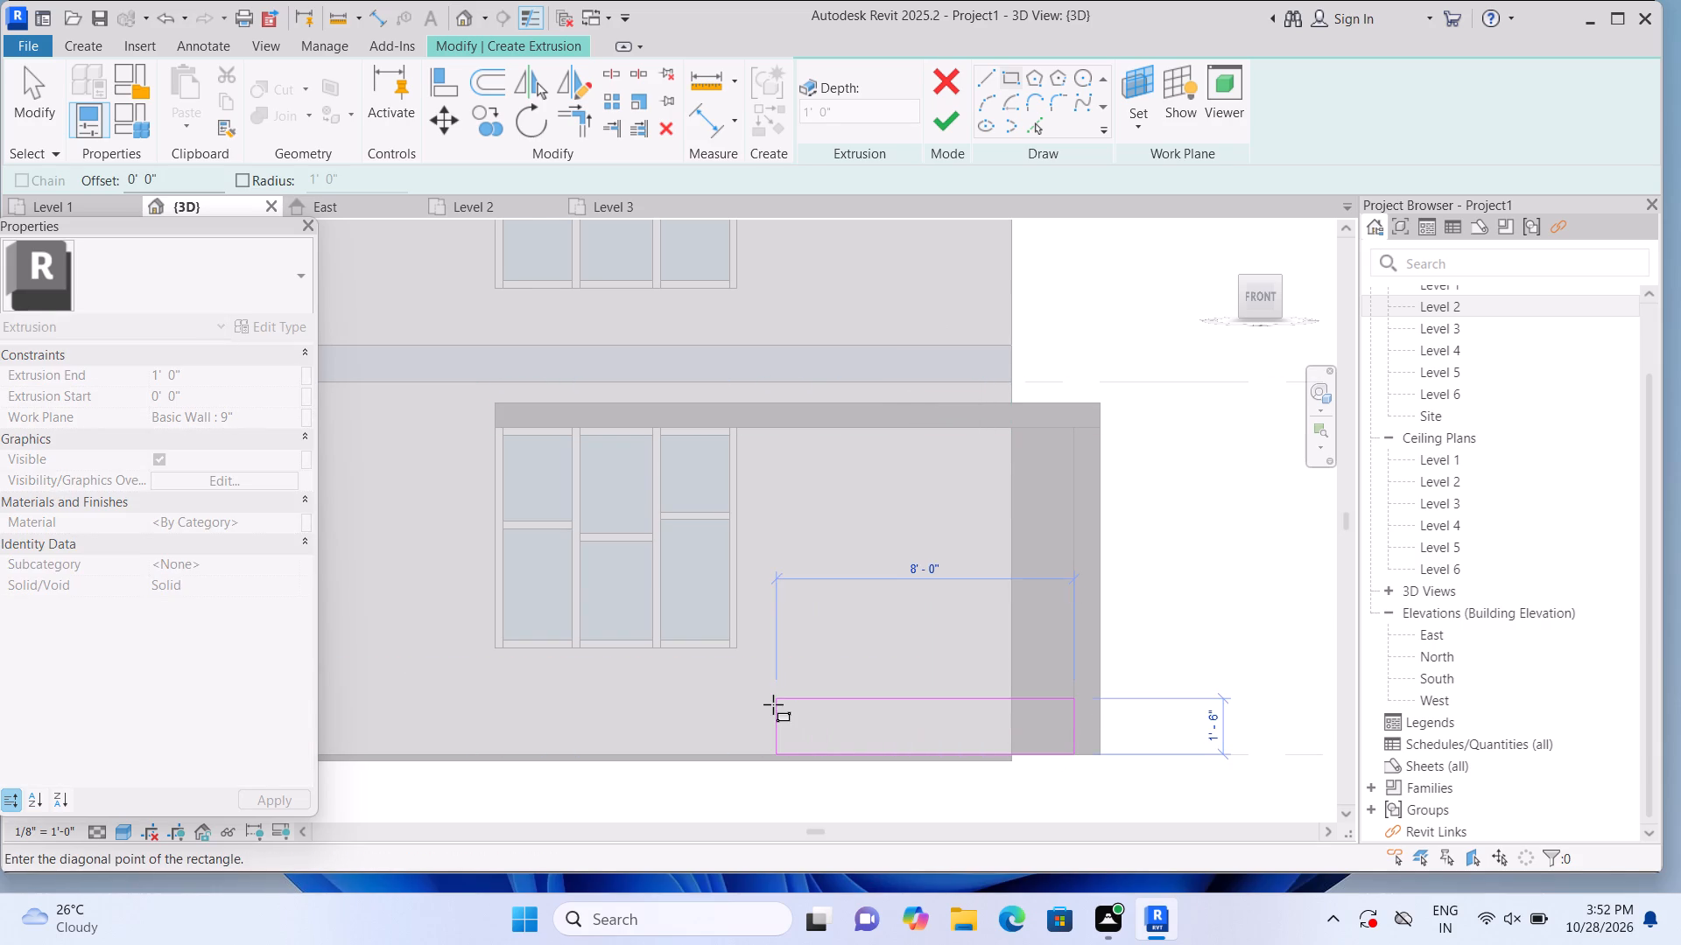
{"action": "left_click", "coordinate": [491, 729]}
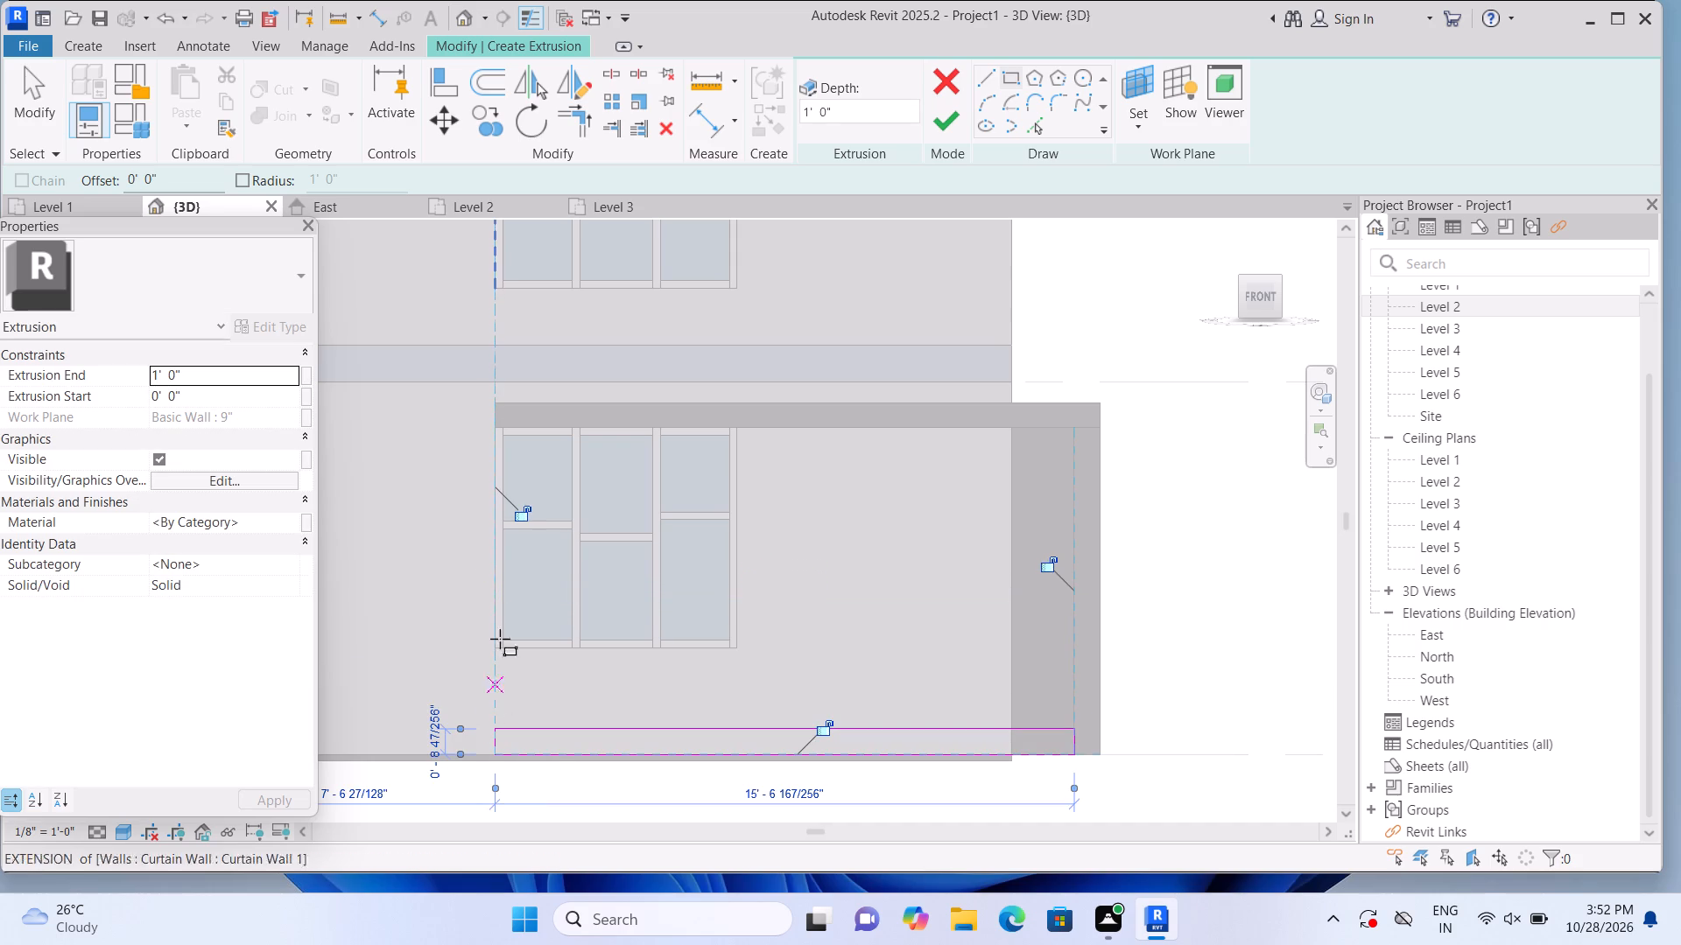
{"action": "left_click", "coordinate": [947, 128]}
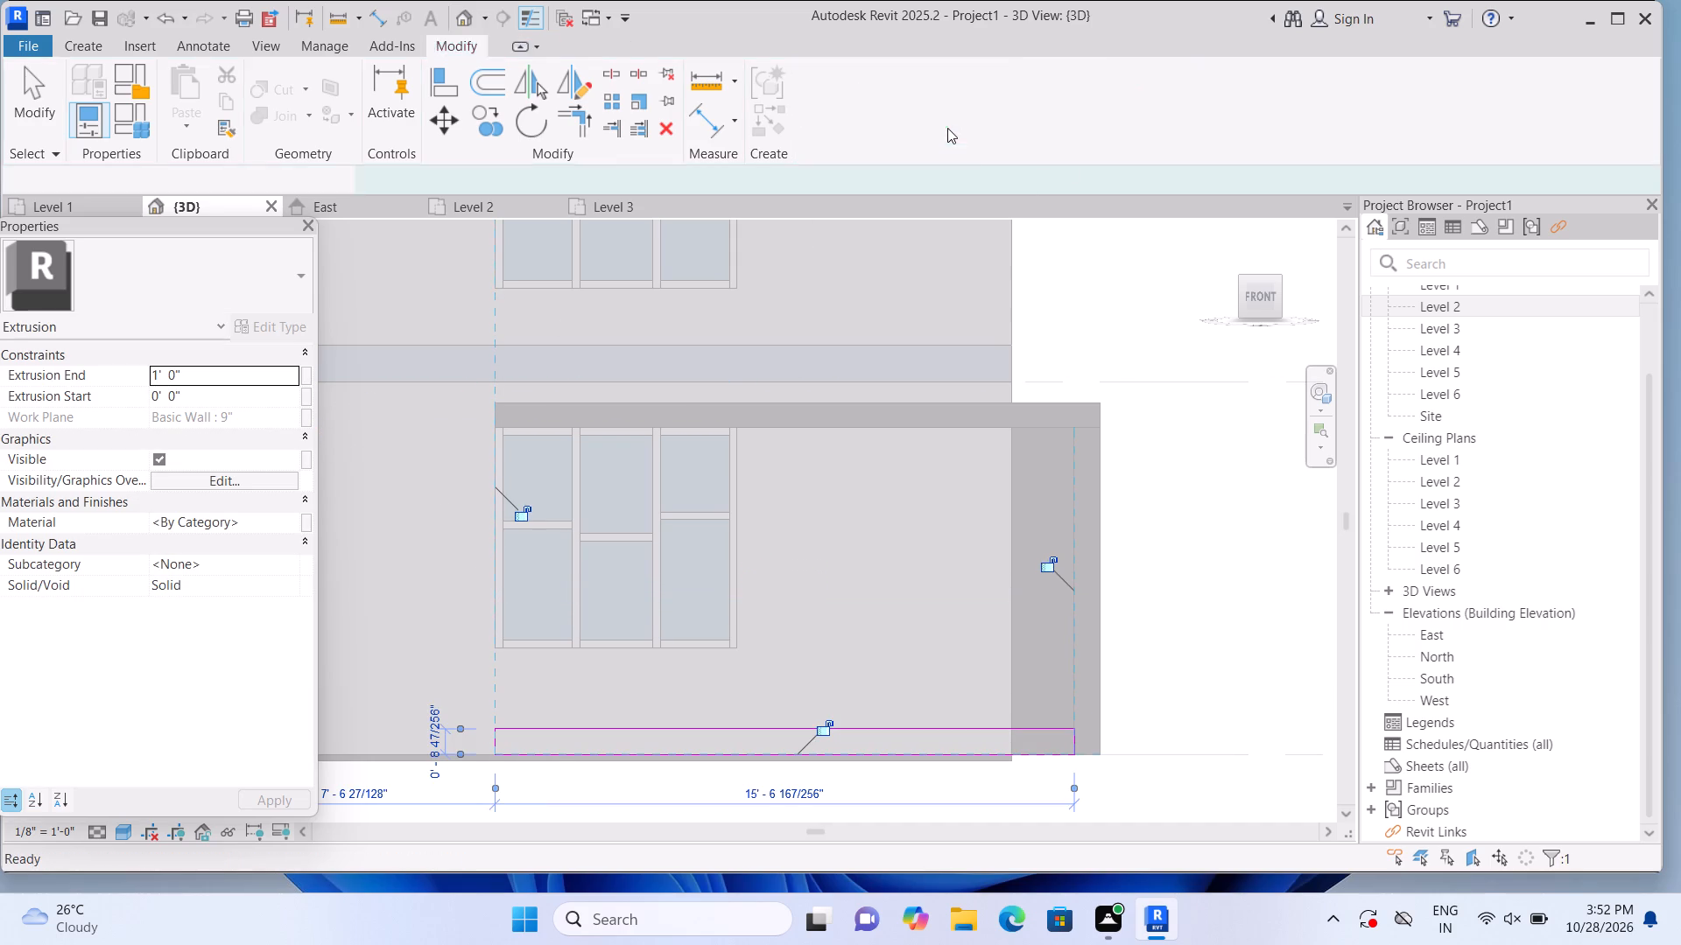
{"action": "left_click", "coordinate": [1140, 304]}
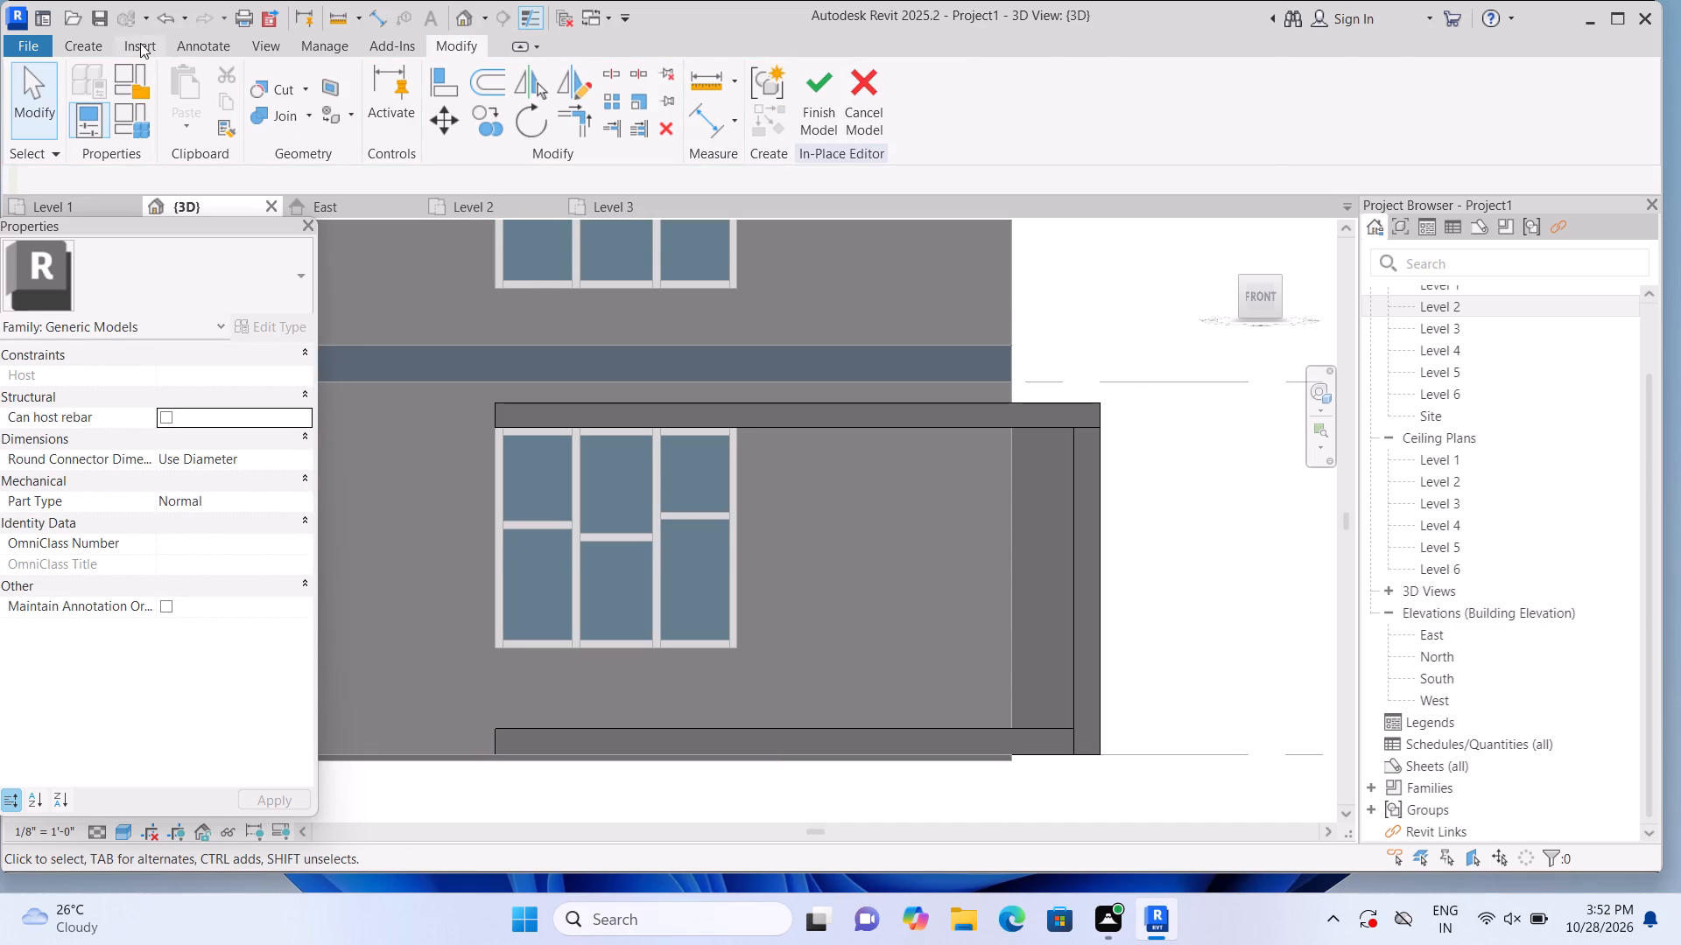
Extrude a post about 7" wide and 9' 5" high, 1' 0" deep, from the upper band's face, closing the frame's open end down to Level 1.
{"action": "left_click", "coordinate": [94, 41]}
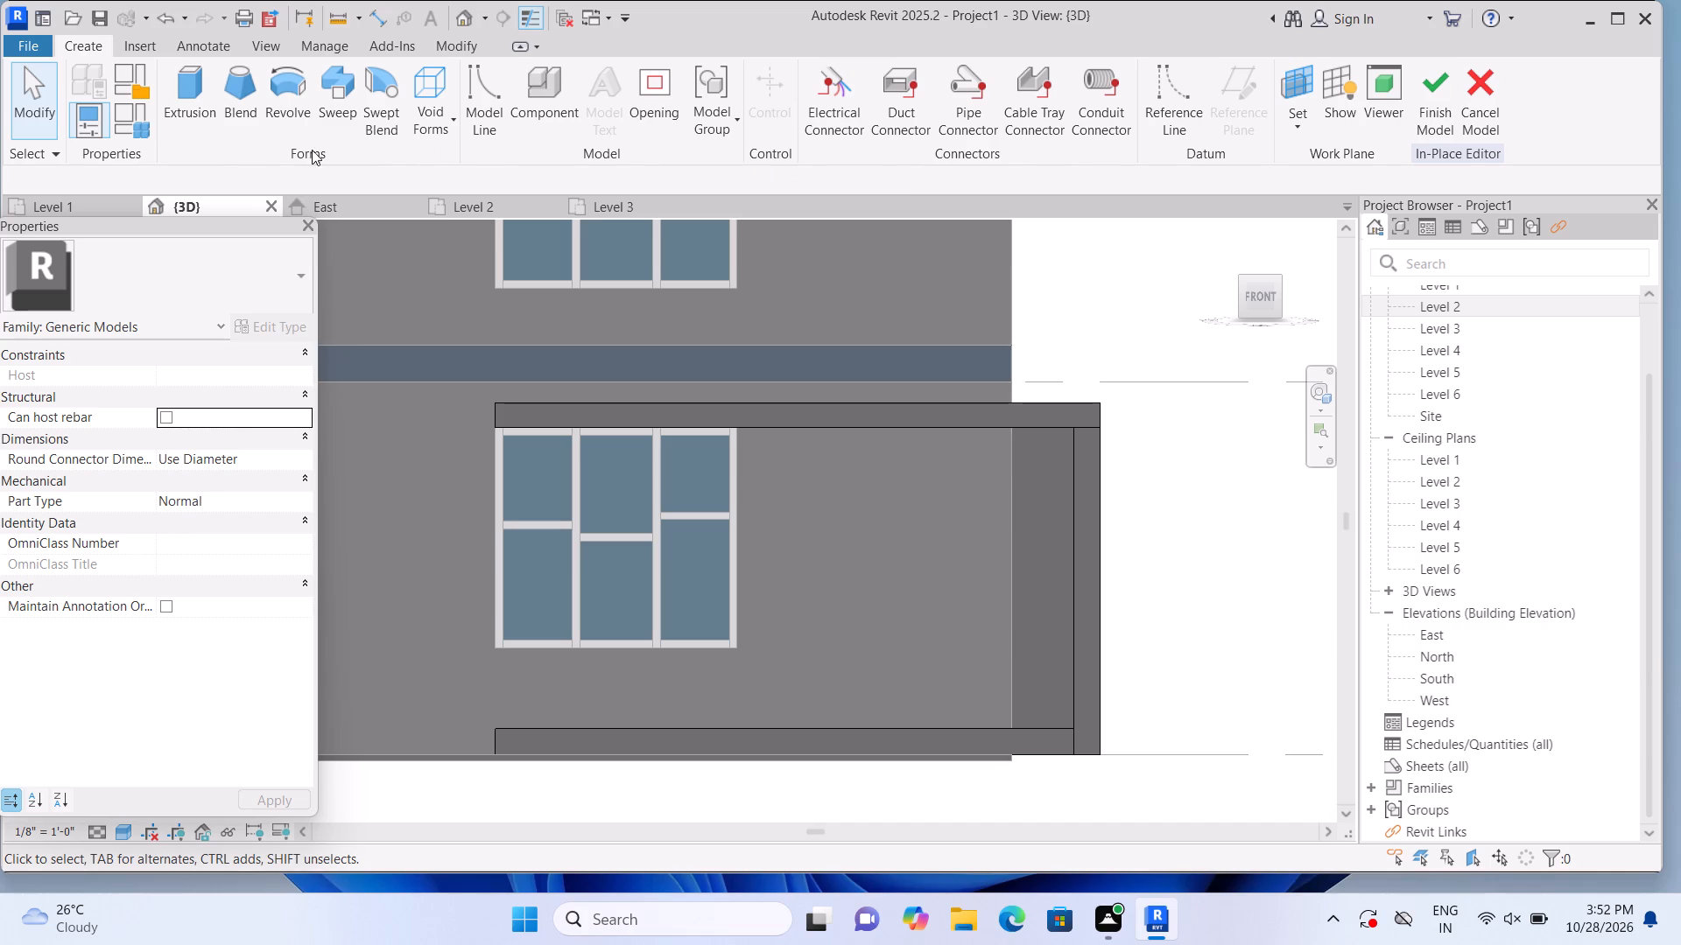
{"action": "left_click", "coordinate": [205, 102]}
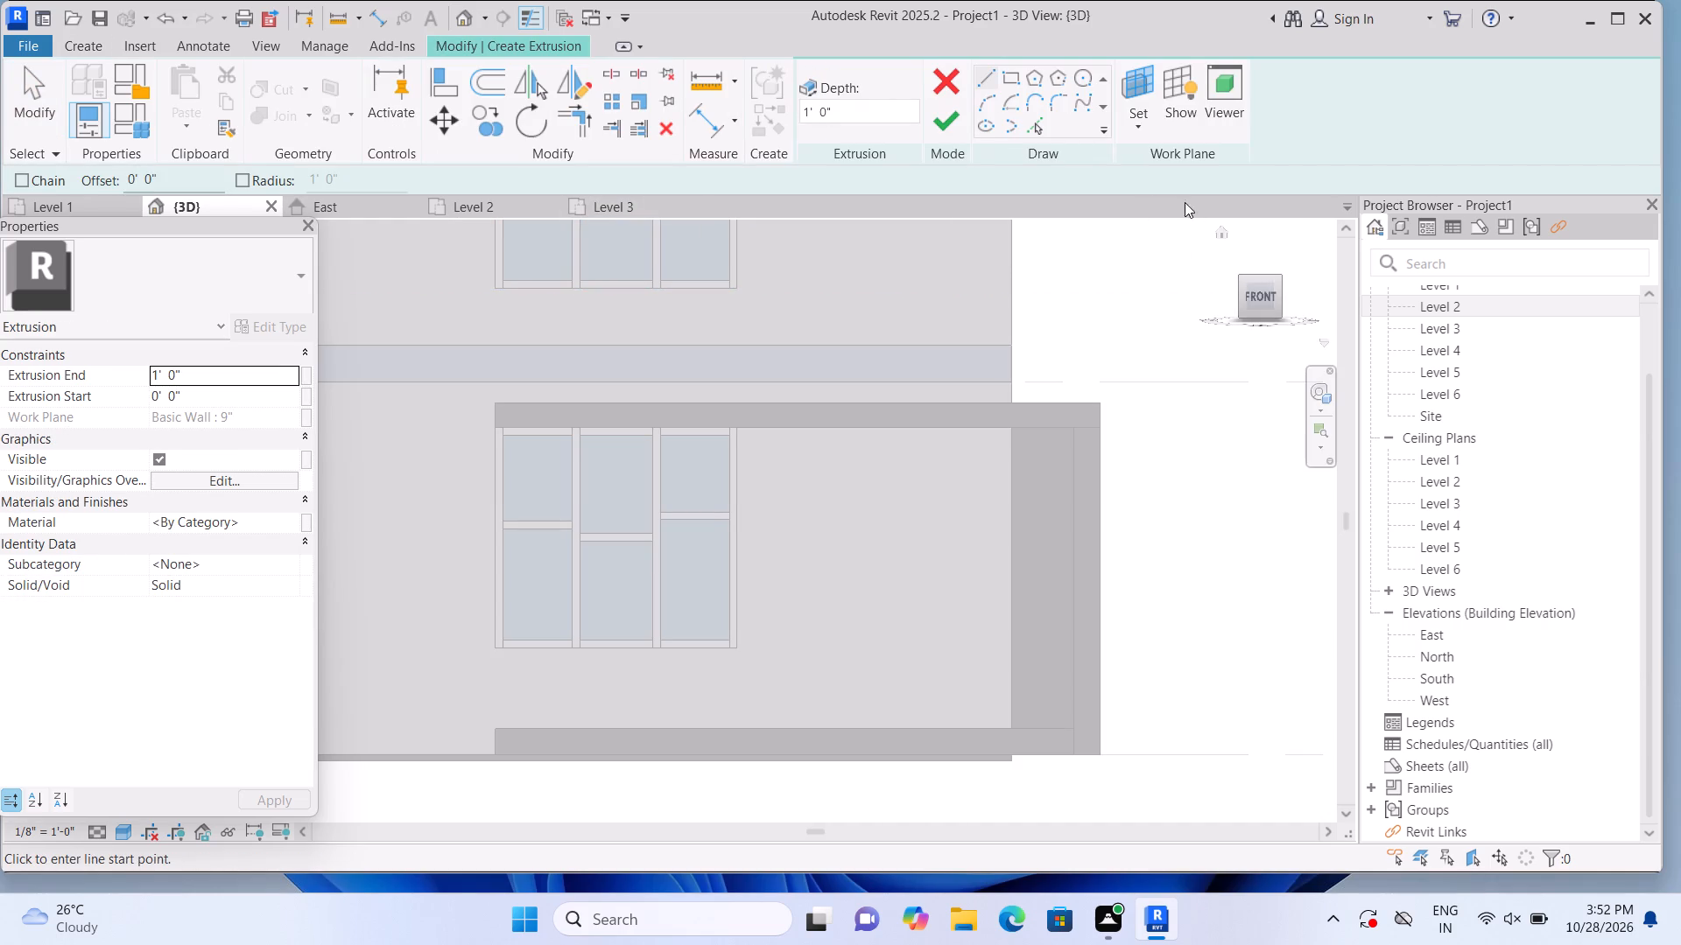
{"action": "left_click", "coordinate": [1138, 136]}
{"action": "left_click", "coordinate": [1153, 220]}
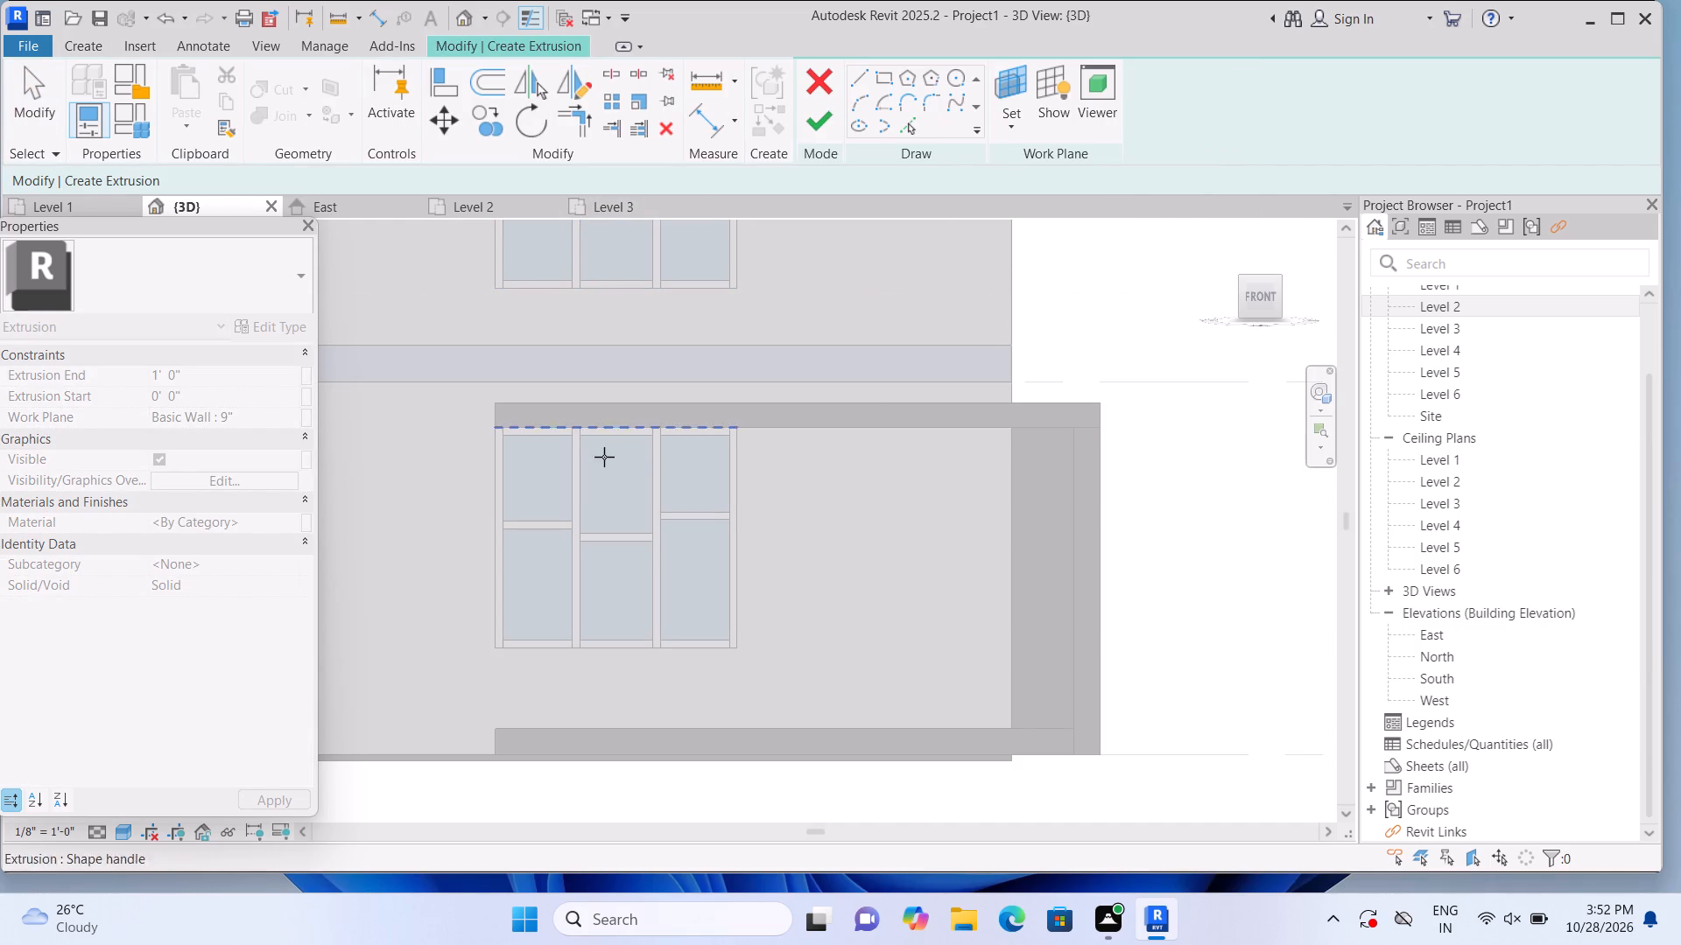
{"action": "left_click", "coordinate": [504, 433]}
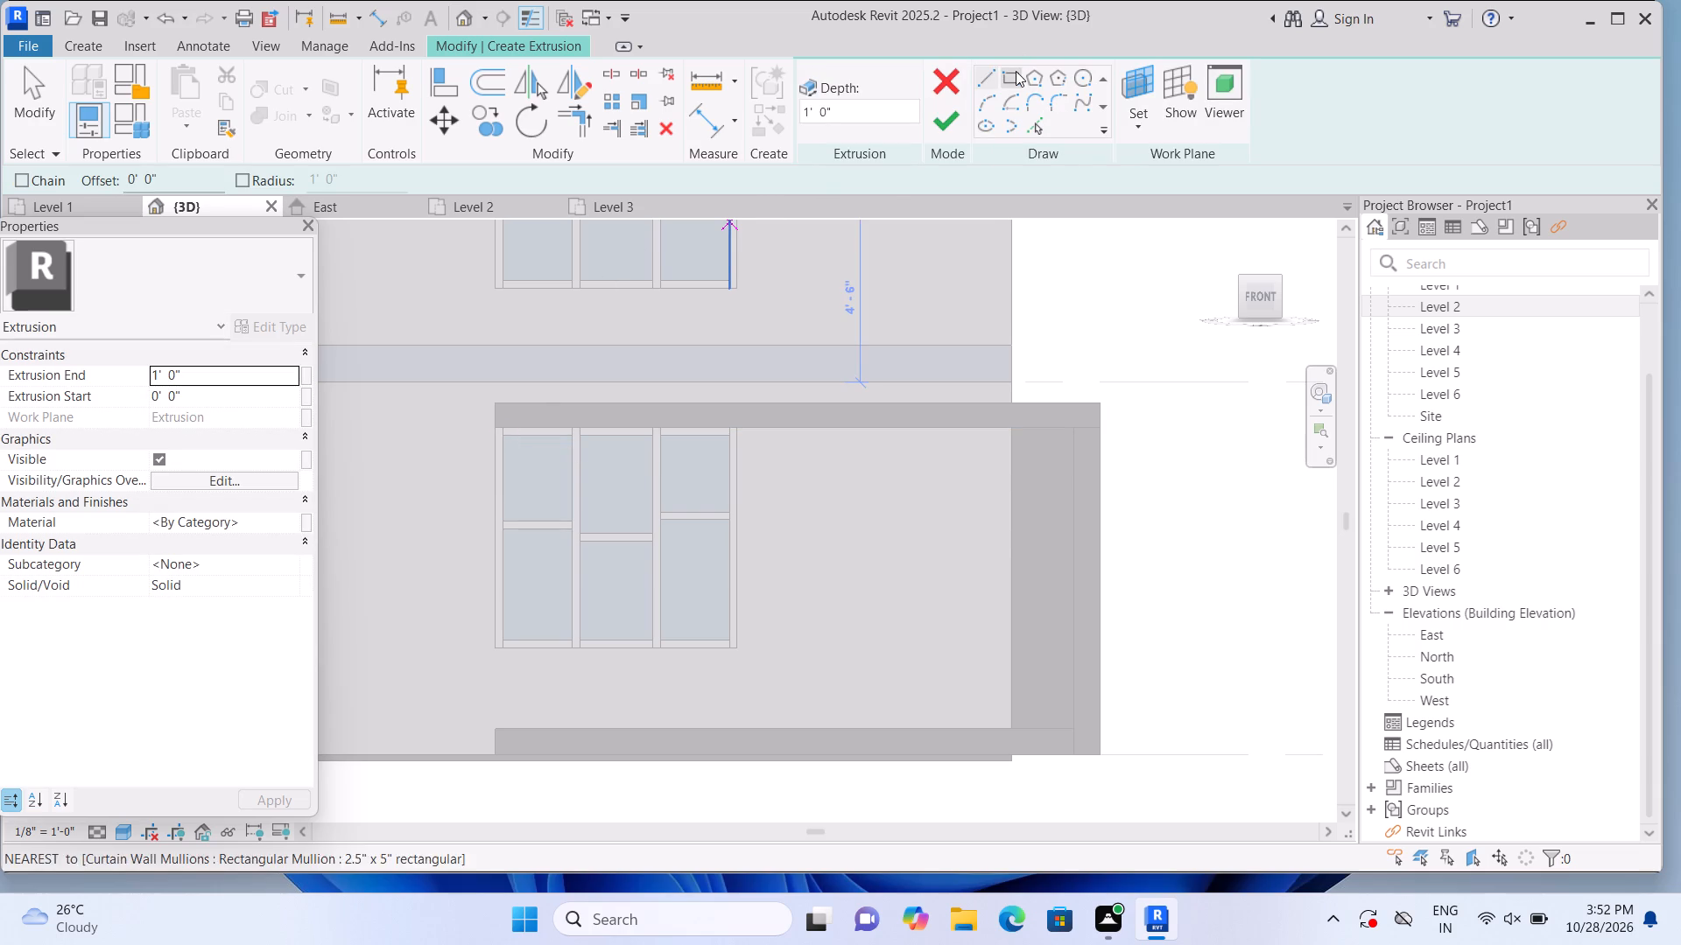
{"action": "left_click", "coordinate": [1014, 73]}
{"action": "scroll", "coordinate": [495, 459], "scroll_direction": "up", "scroll_amount": 1}
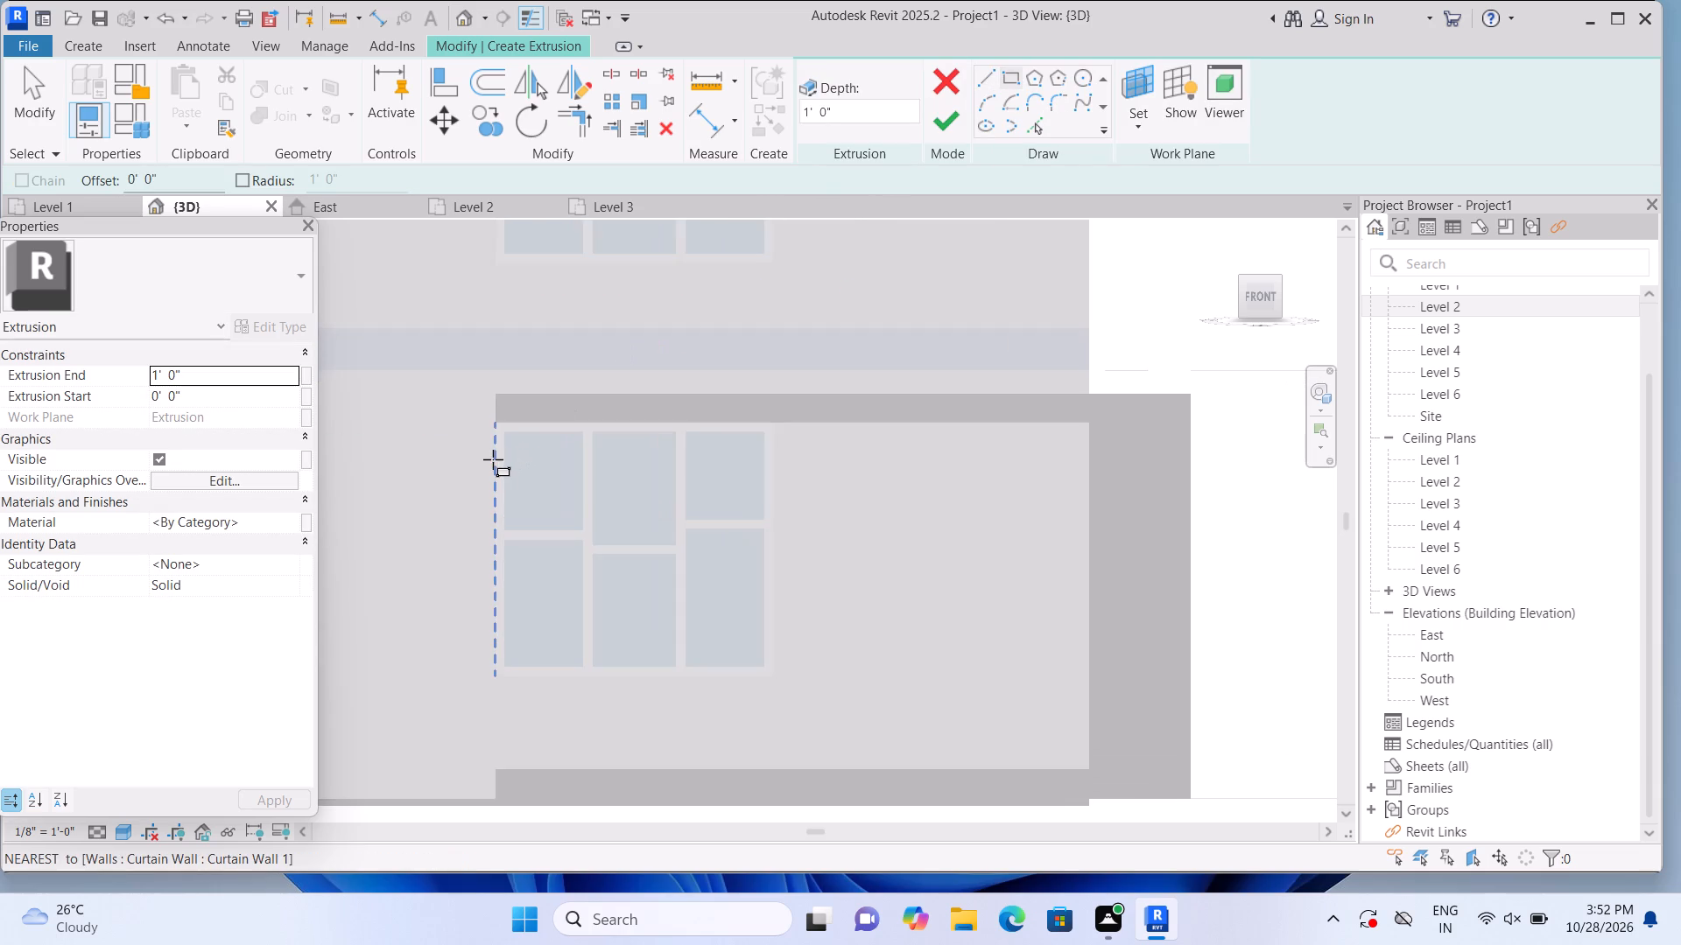
{"action": "left_click", "coordinate": [486, 394]}
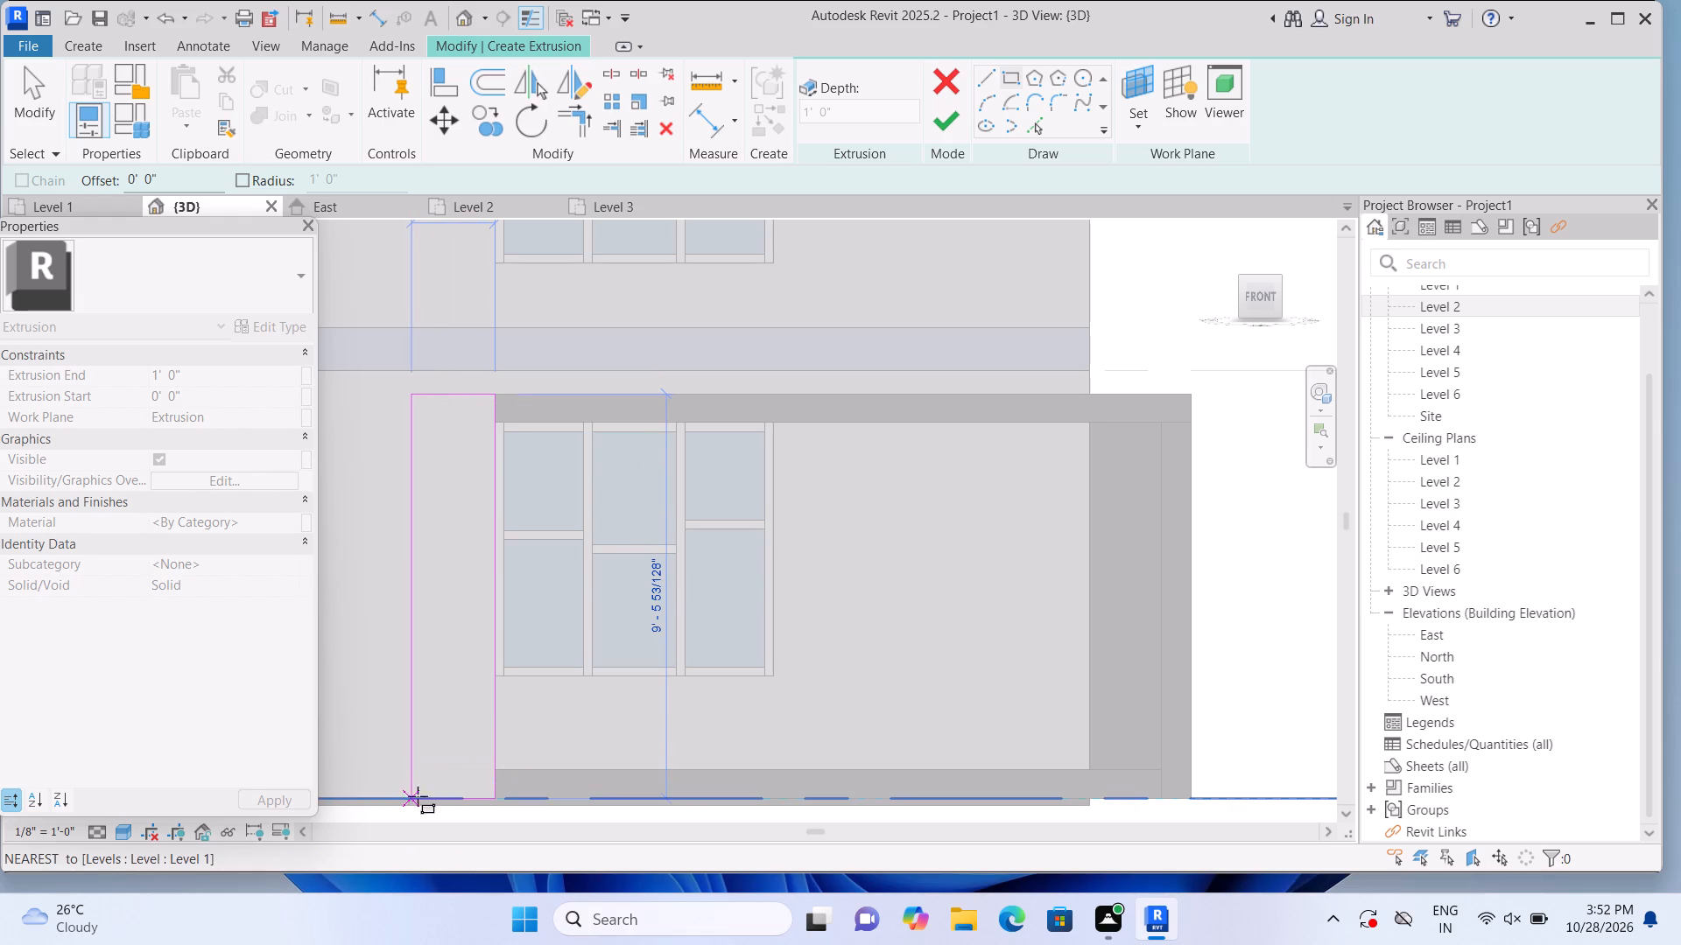
{"action": "left_click", "coordinate": [470, 798]}
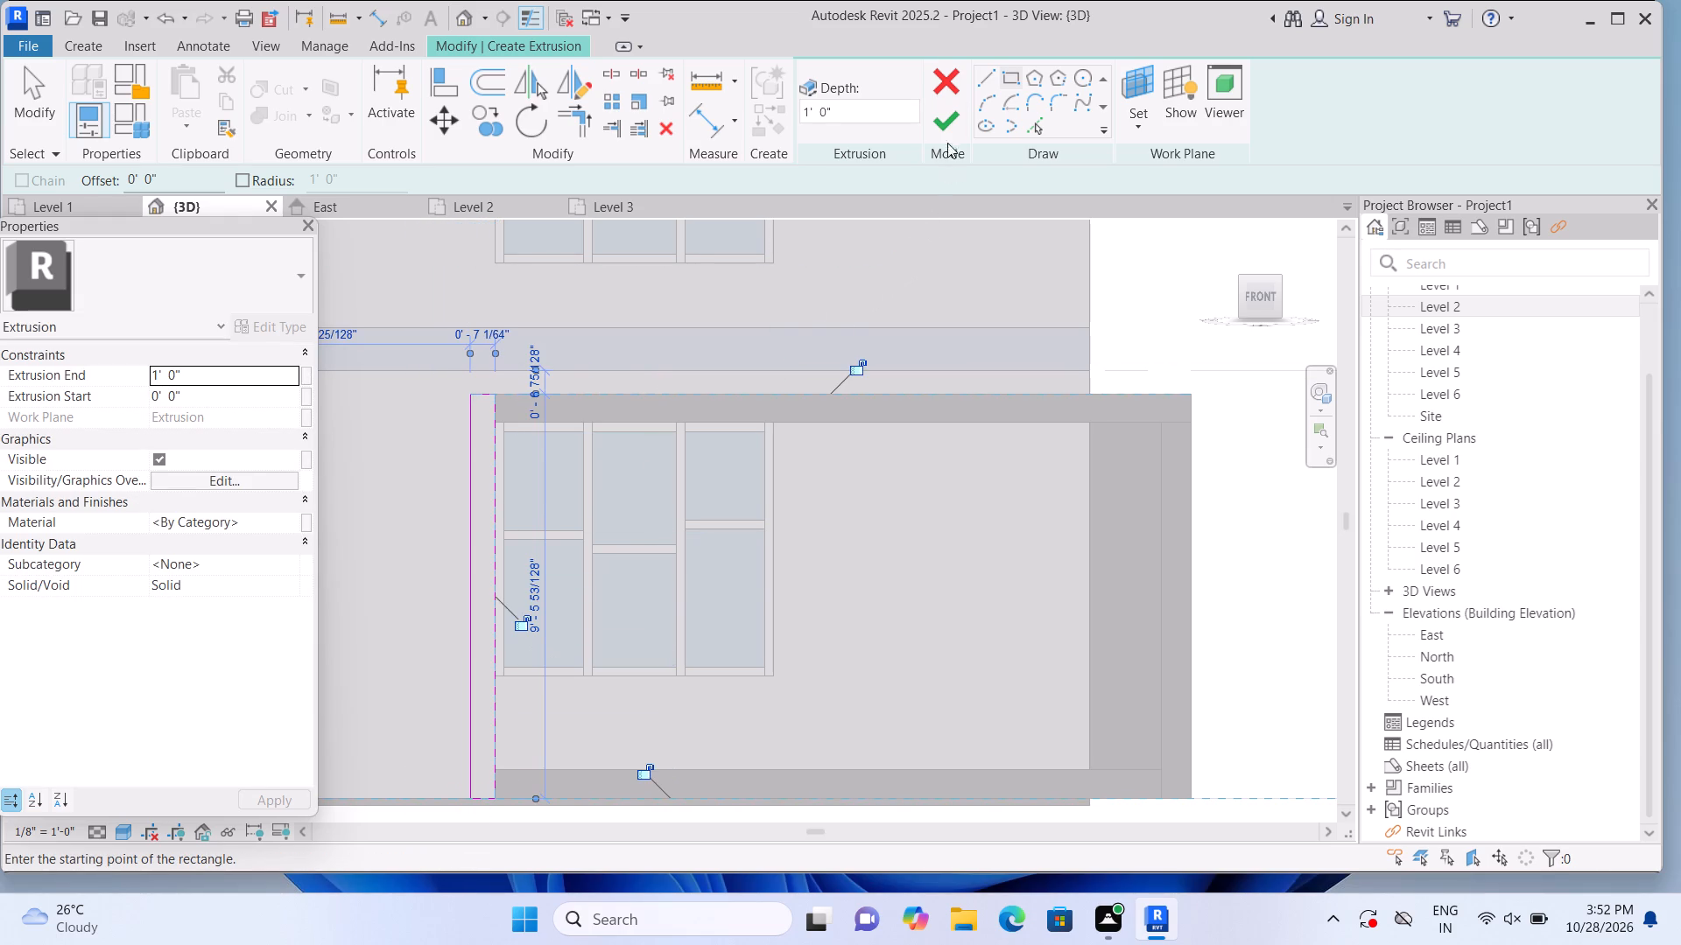
{"action": "left_click", "coordinate": [947, 123]}
{"action": "left_click", "coordinate": [1153, 312]}
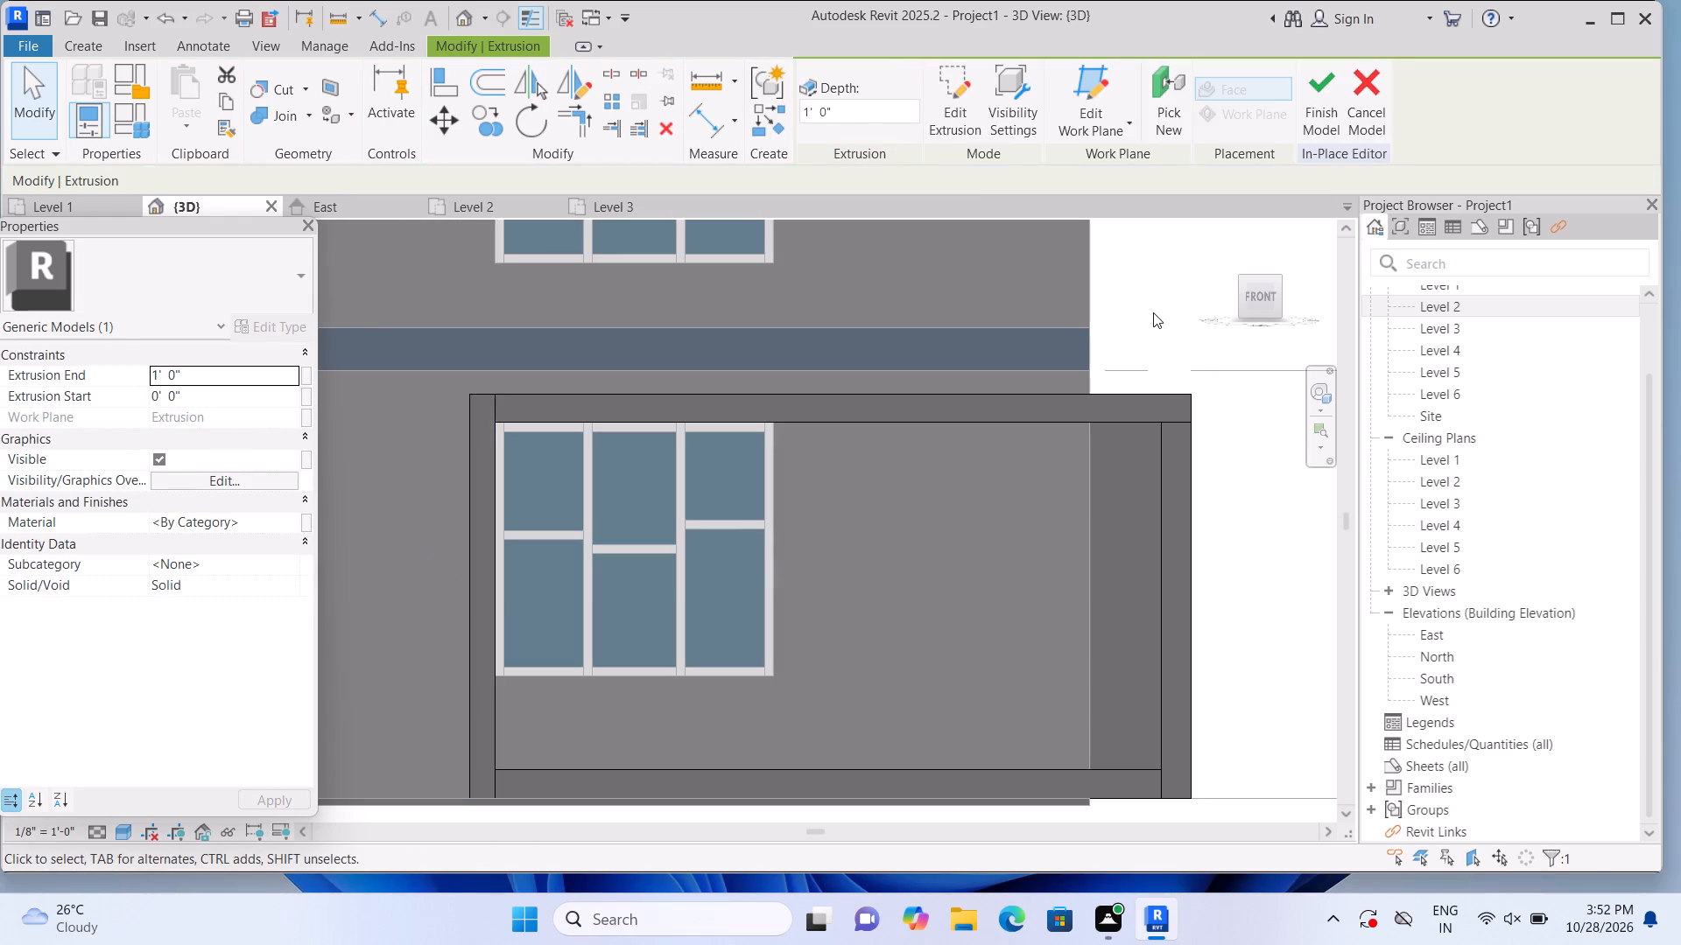
Stretch the end of the horizontal band above the lower window slightly towards the new post.
{"action": "scroll", "coordinate": [1153, 312], "scroll_direction": "down", "scroll_amount": 1}
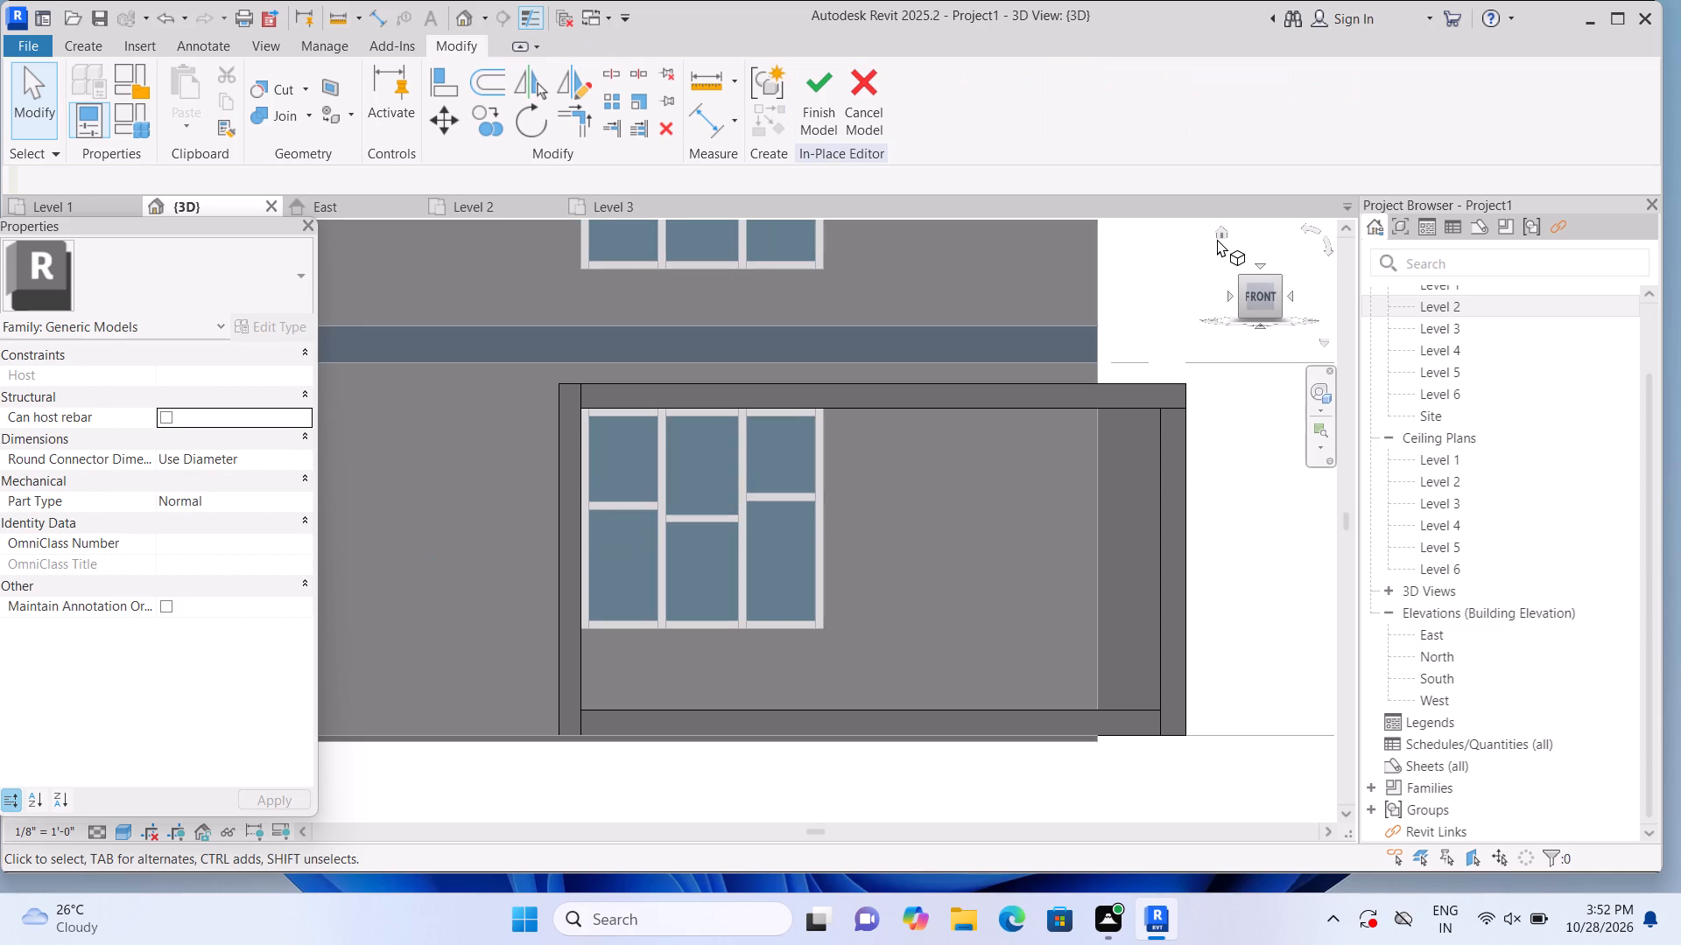
{"action": "left_click", "coordinate": [1220, 231]}
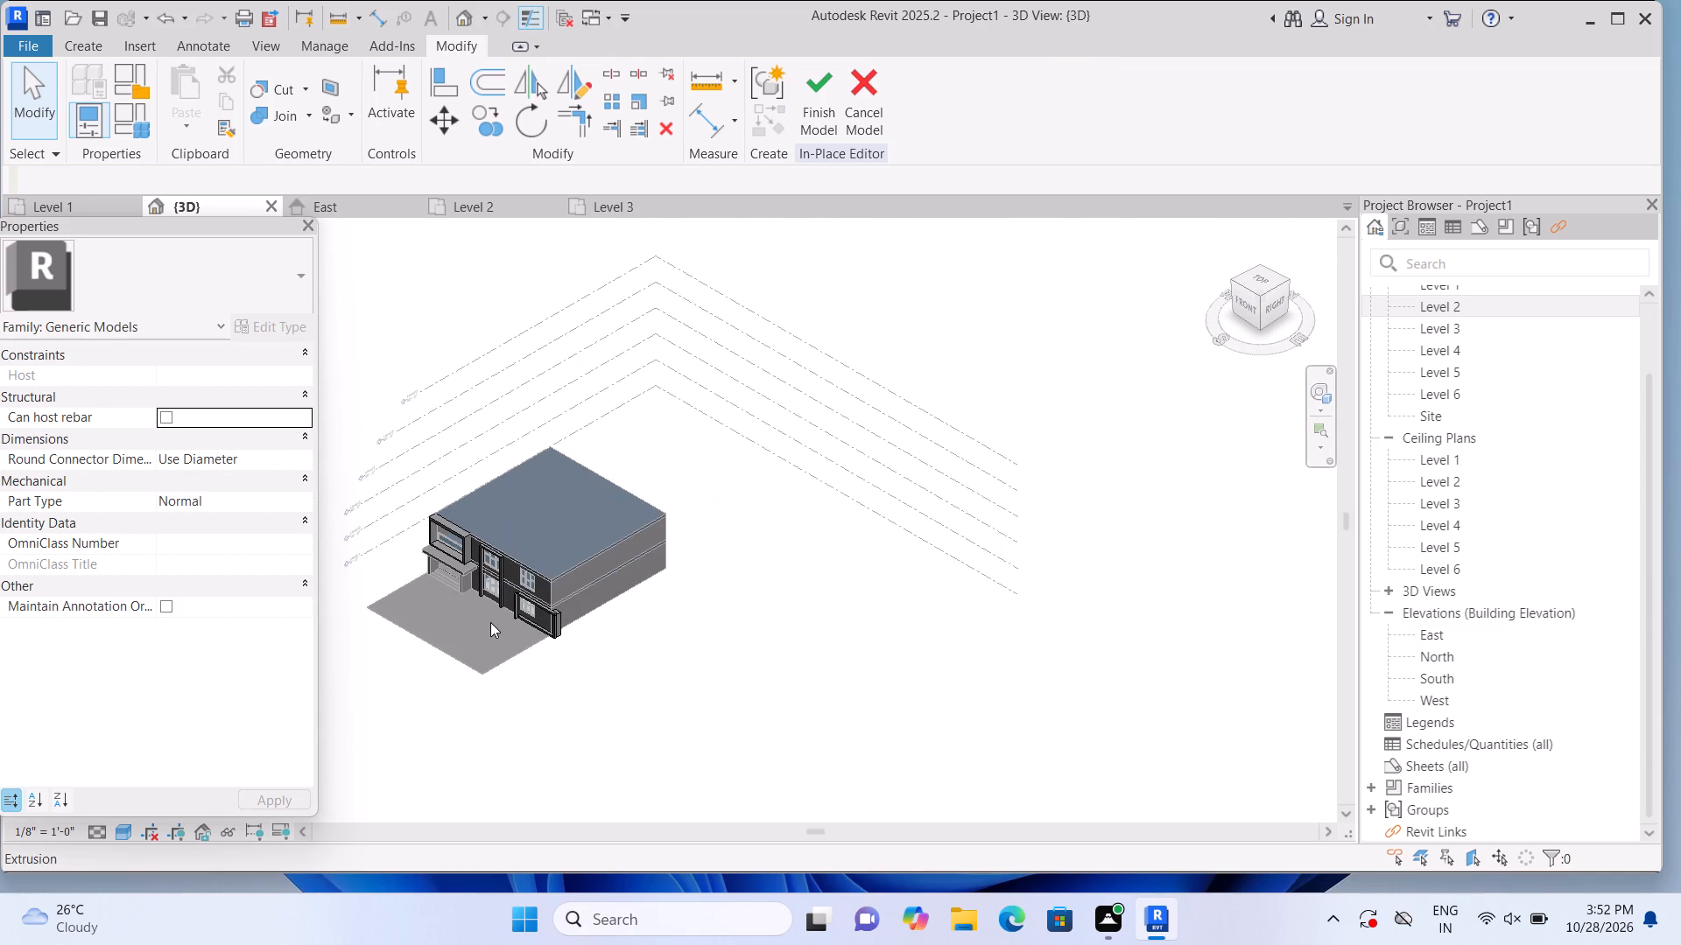
{"action": "scroll", "coordinate": [490, 622], "scroll_direction": "up", "scroll_amount": 9}
{"action": "scroll", "coordinate": [557, 685], "scroll_direction": "up", "scroll_amount": 2}
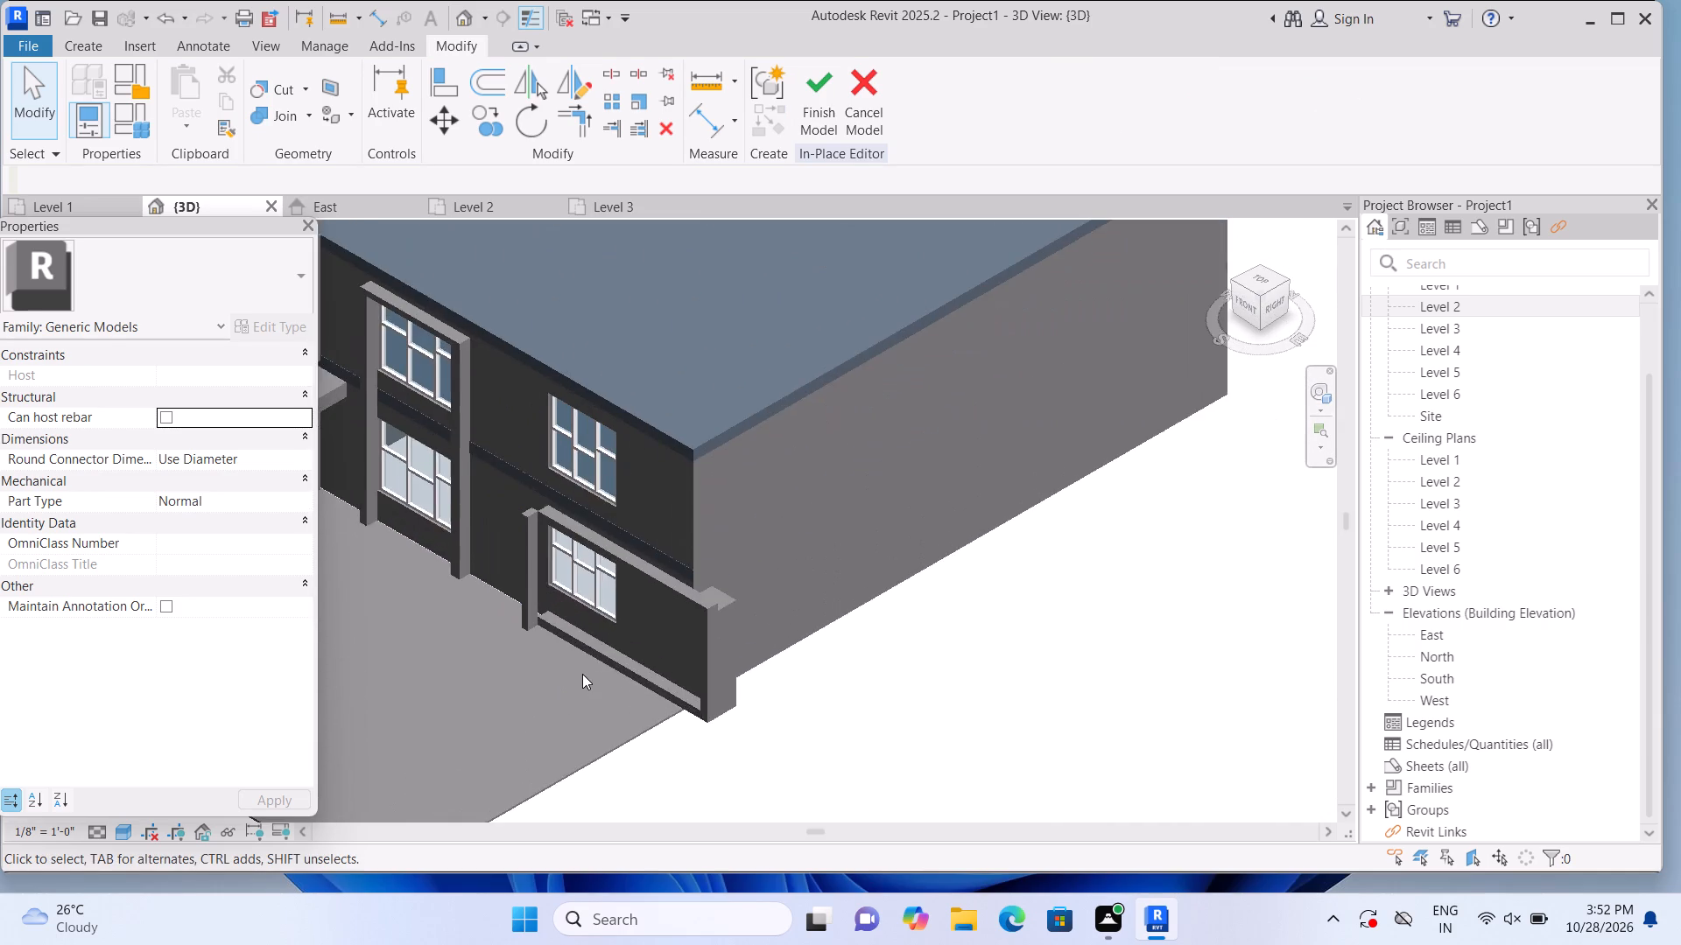
{"action": "scroll", "coordinate": [582, 674], "scroll_direction": "up", "scroll_amount": 2}
{"action": "scroll", "coordinate": [510, 521], "scroll_direction": "up", "scroll_amount": 1}
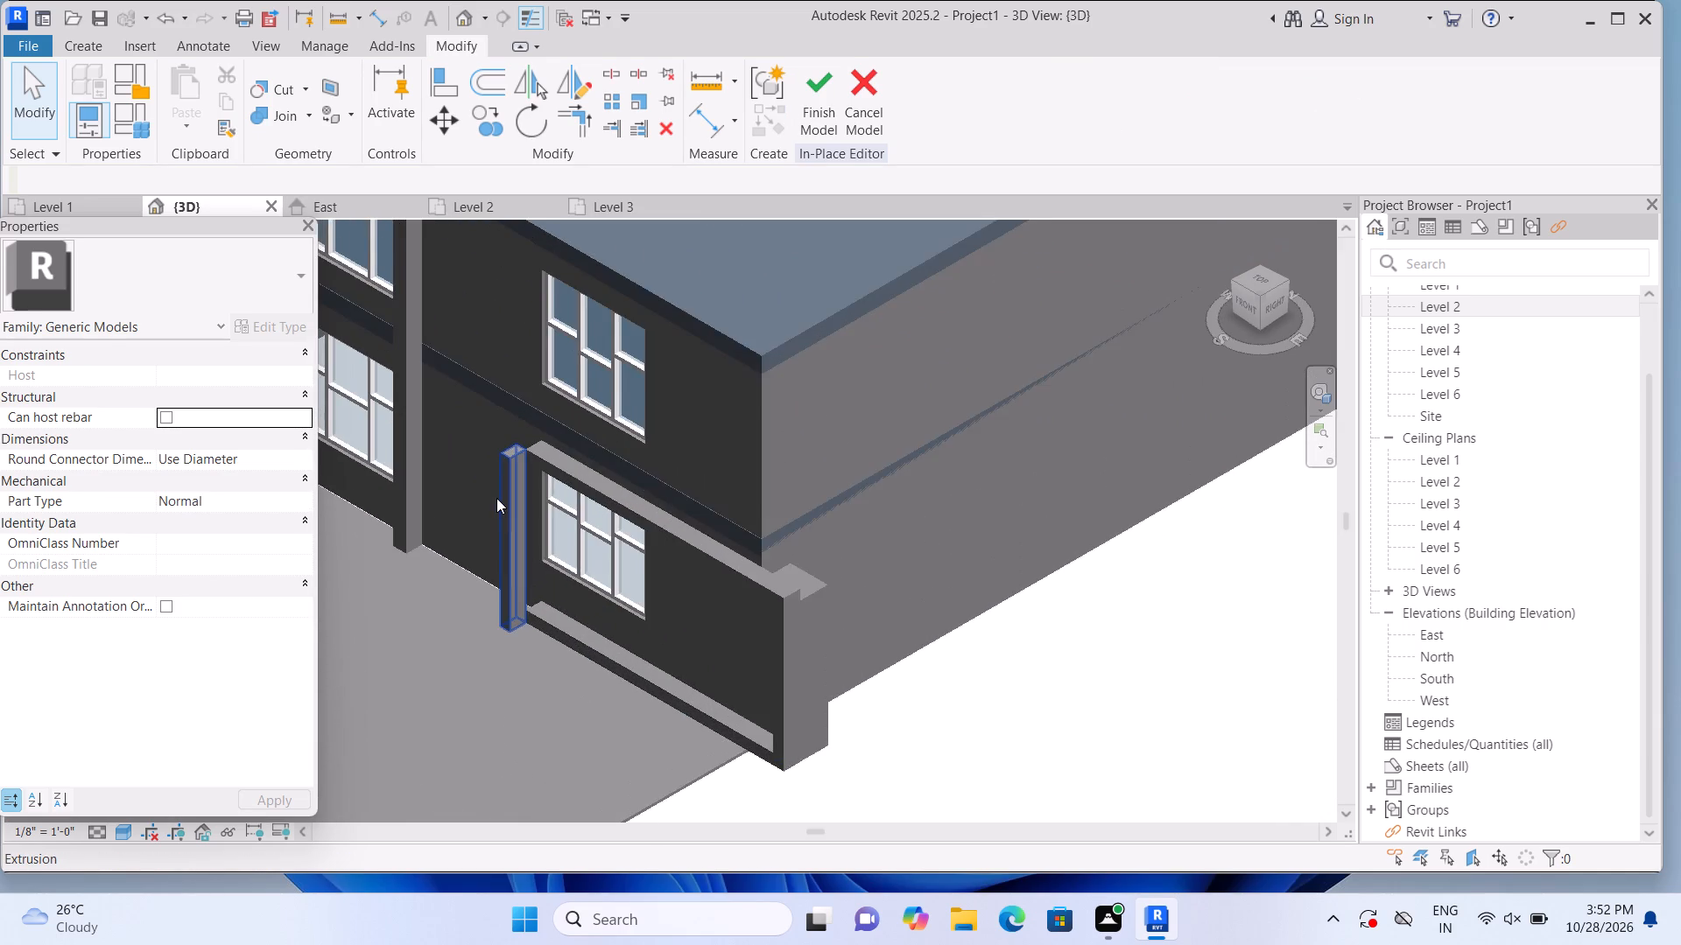
{"action": "scroll", "coordinate": [496, 498], "scroll_direction": "up", "scroll_amount": 4}
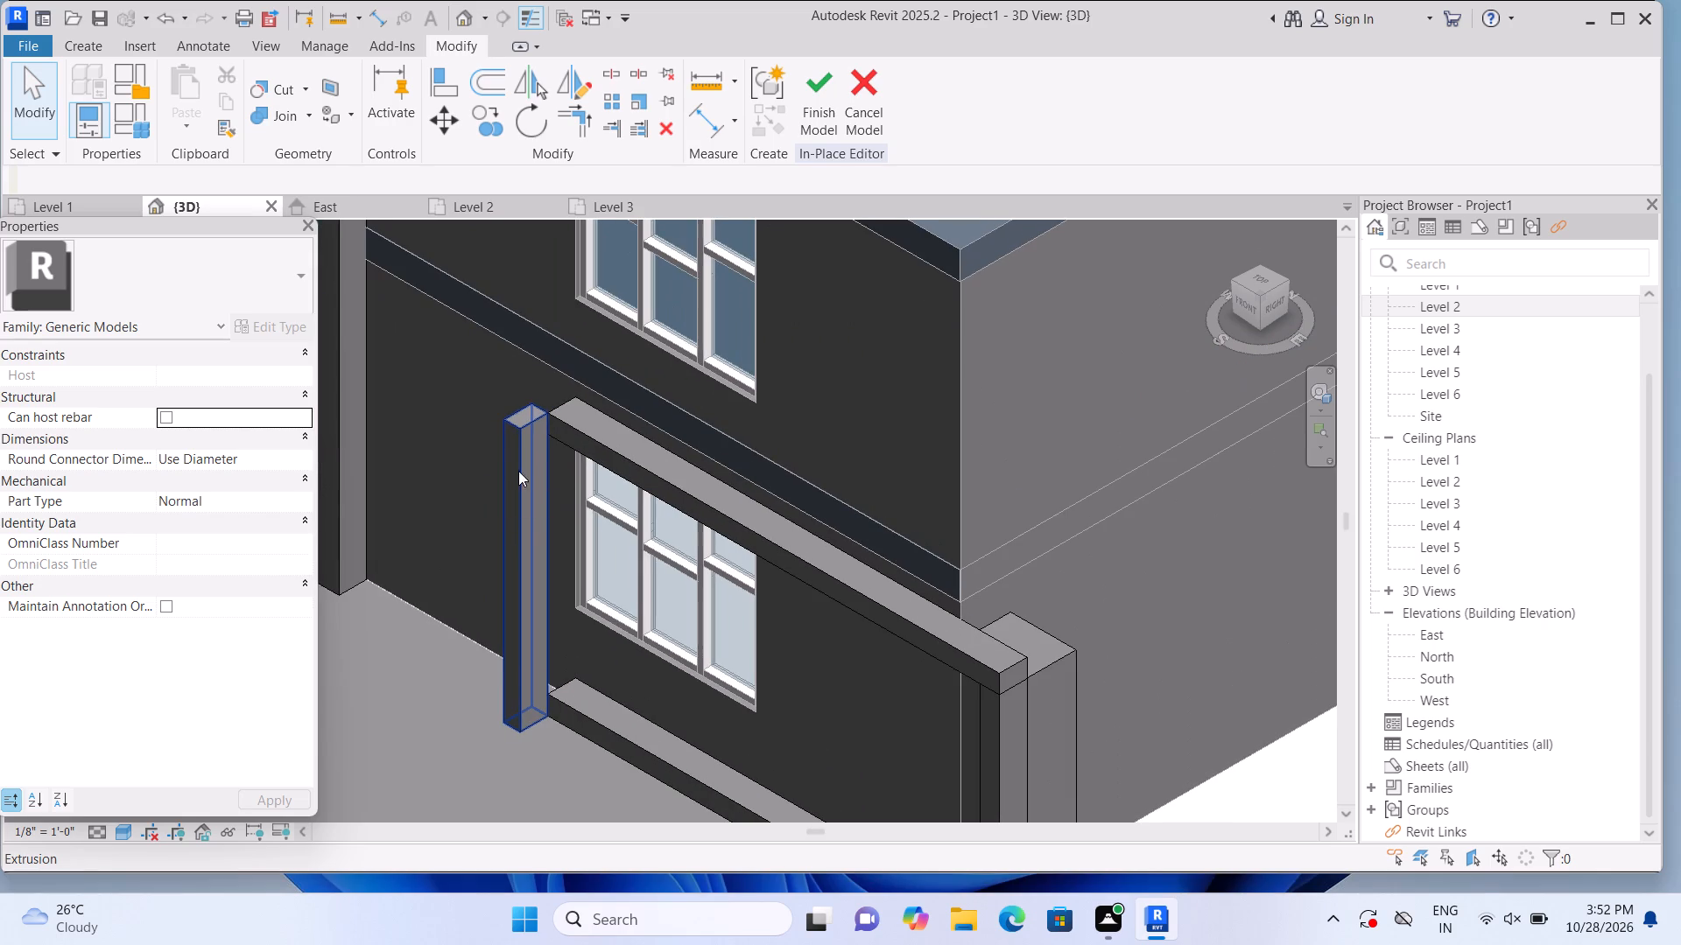
{"action": "left_click", "coordinate": [1252, 306]}
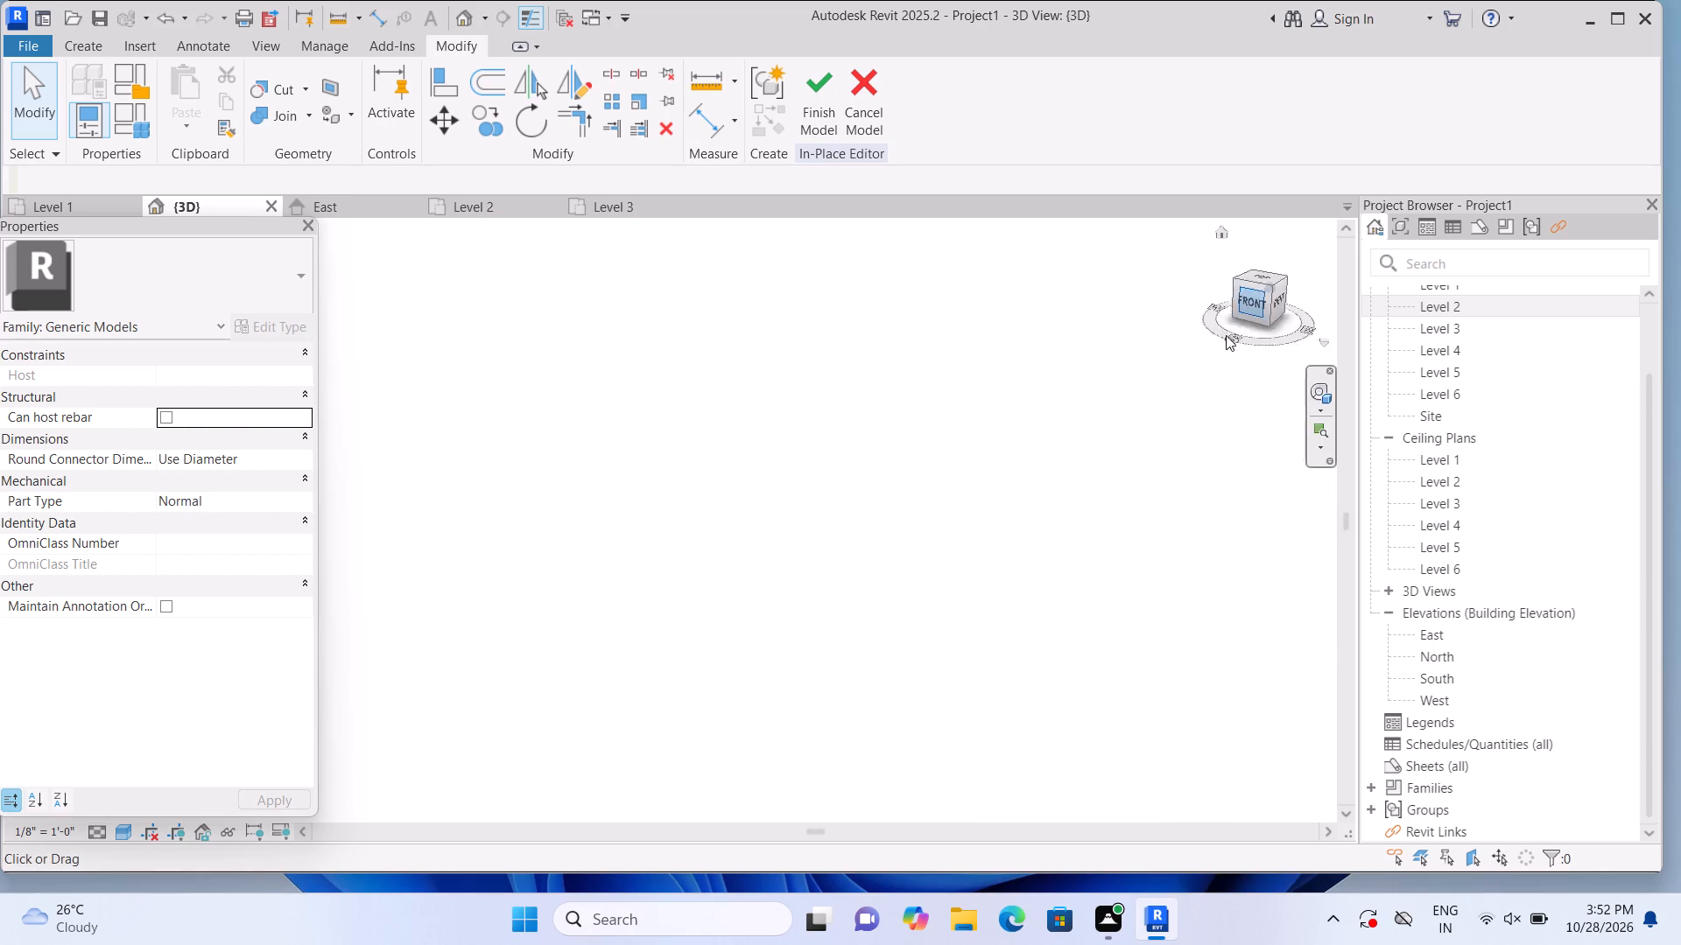
{"action": "scroll", "coordinate": [475, 519], "scroll_direction": "up", "scroll_amount": 1}
{"action": "scroll", "coordinate": [586, 588], "scroll_direction": "up", "scroll_amount": 4}
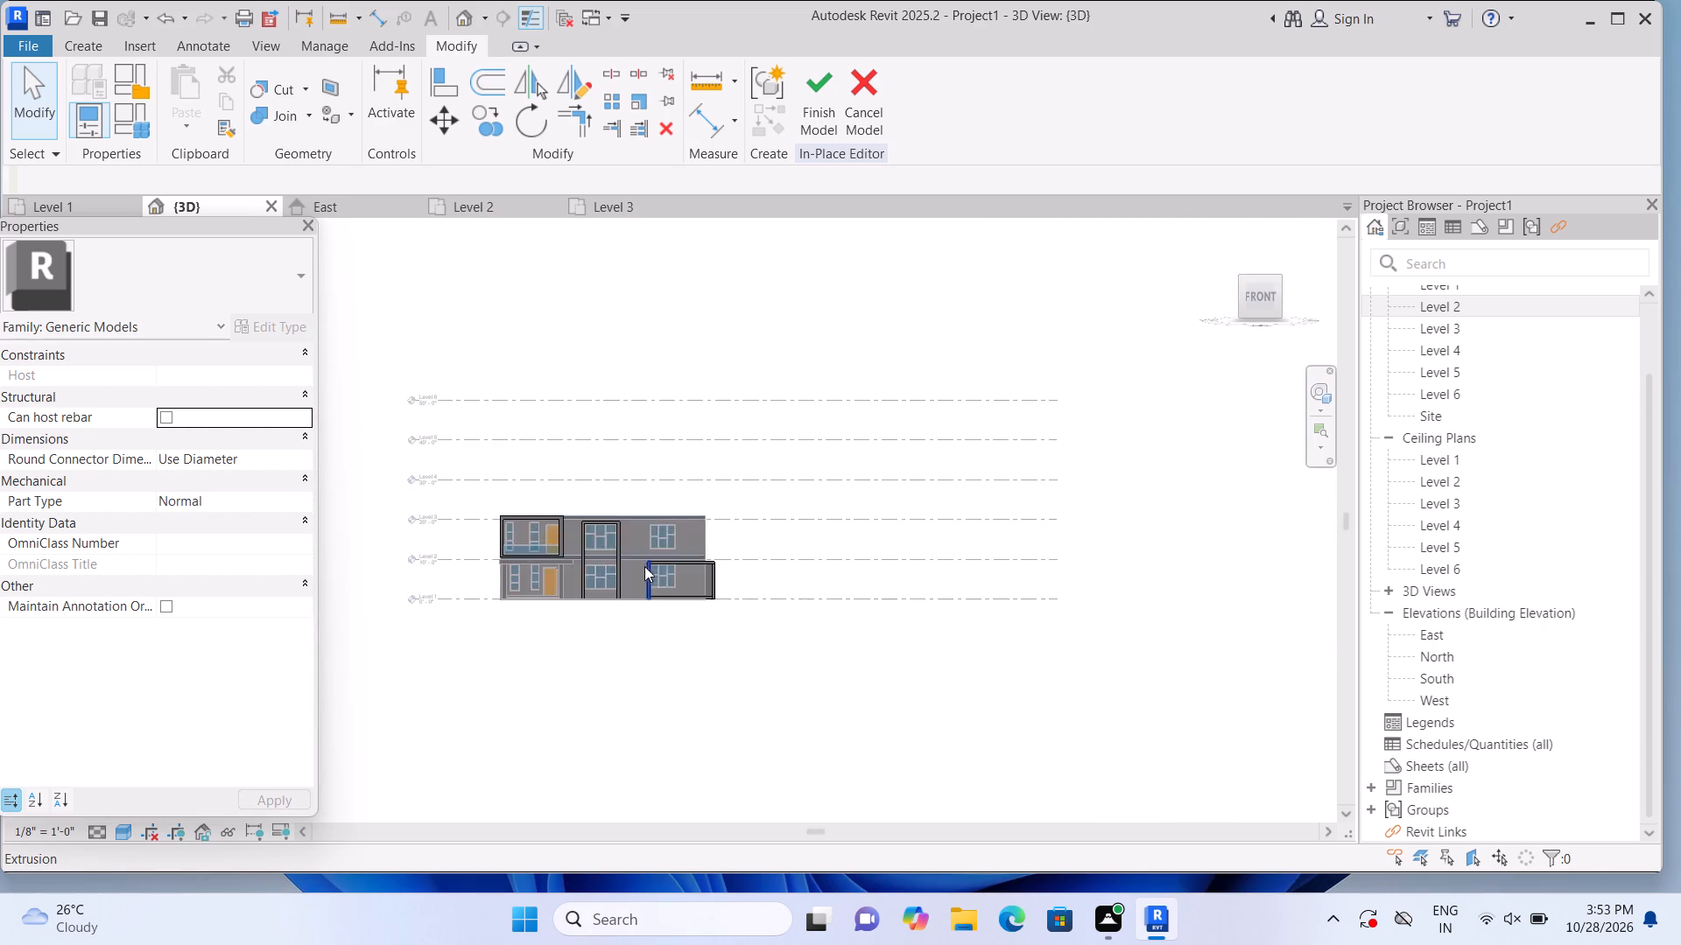
{"action": "scroll", "coordinate": [644, 566], "scroll_direction": "up", "scroll_amount": 20}
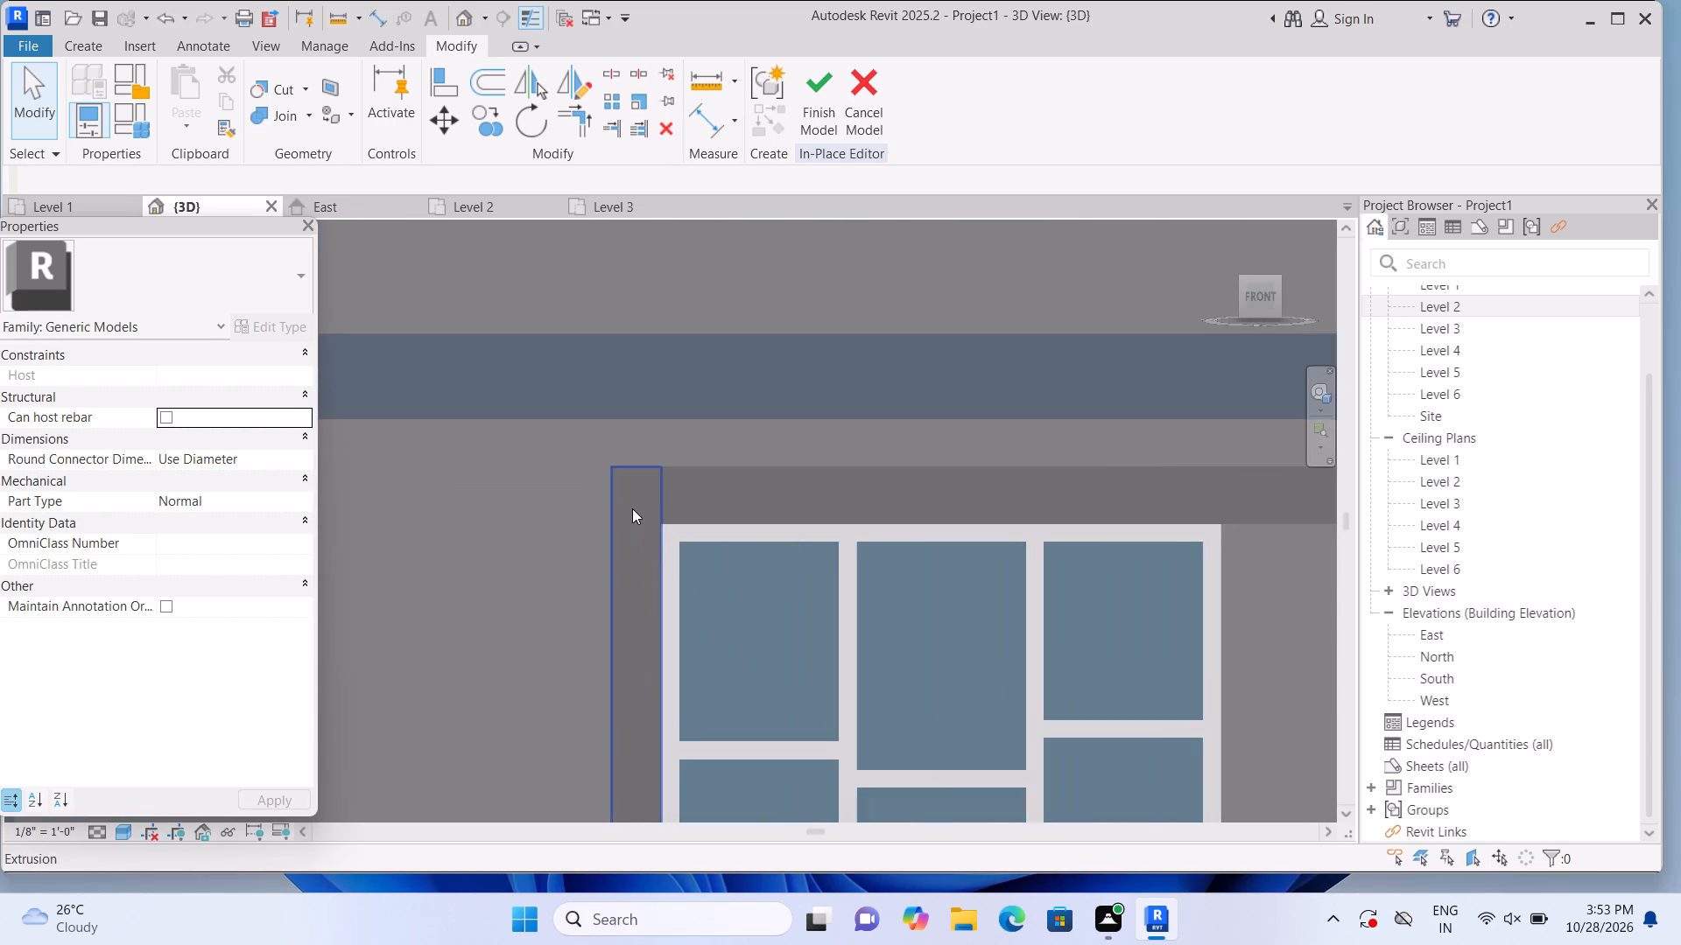
{"action": "scroll", "coordinate": [632, 508], "scroll_direction": "up", "scroll_amount": 3}
{"action": "left_click", "coordinate": [690, 466]}
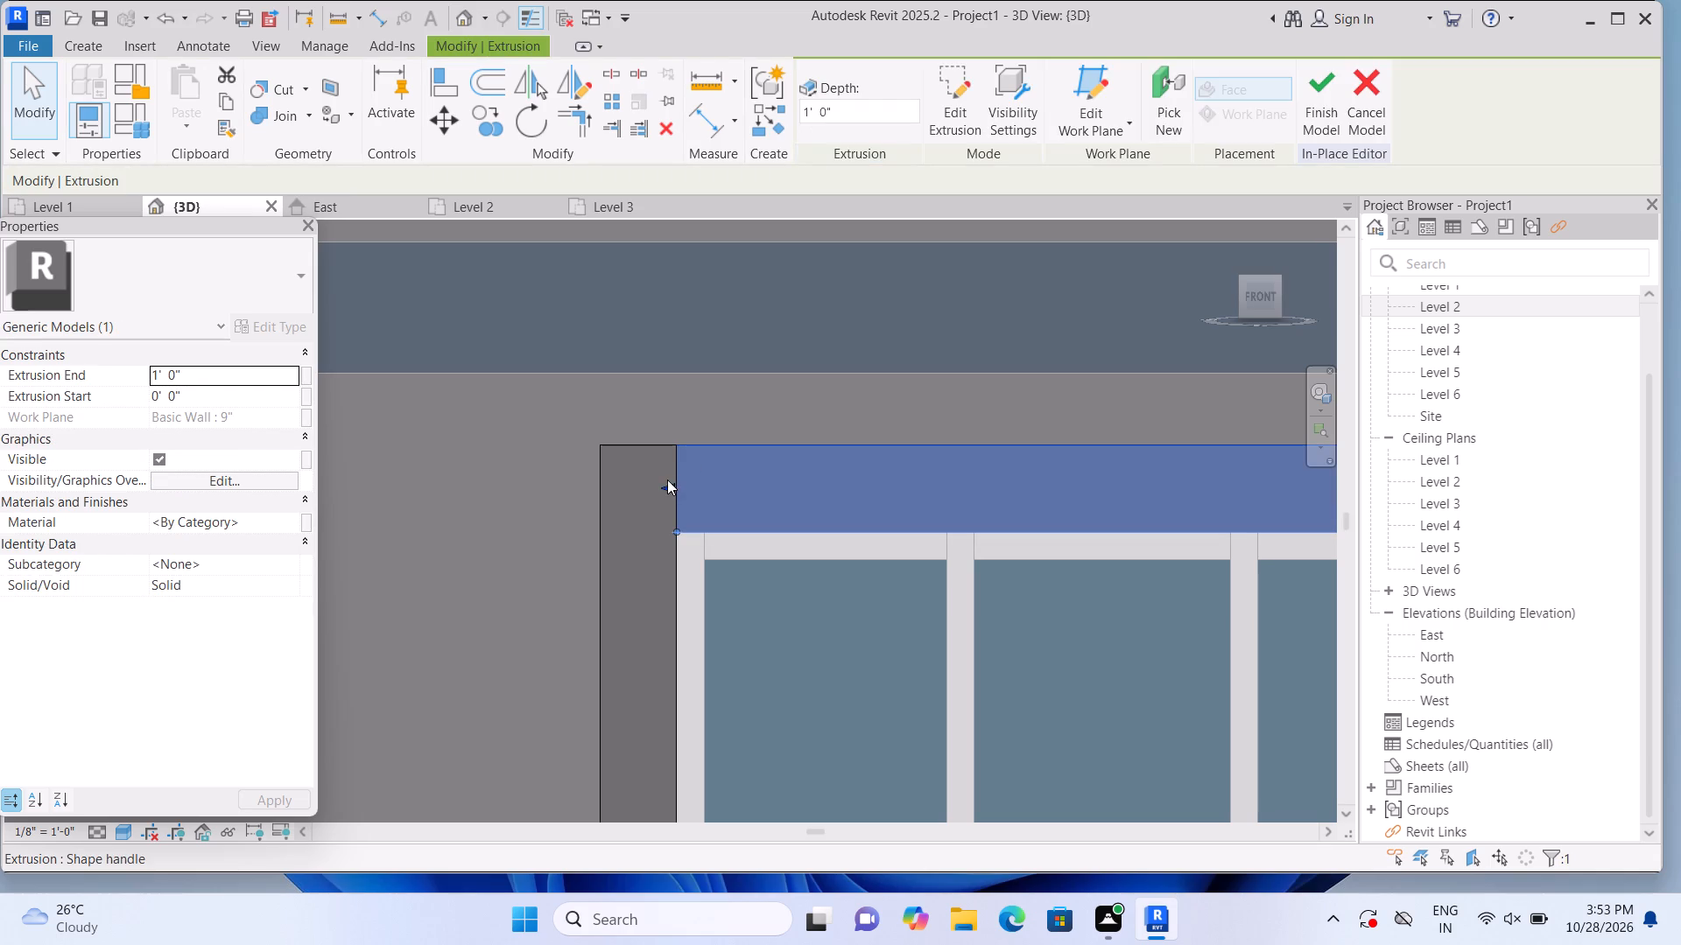
{"action": "left_click_drag", "start_coordinate": [667, 486], "coordinate": [657, 487]}
{"action": "scroll", "coordinate": [641, 519], "scroll_direction": "down", "scroll_amount": 3}
{"action": "left_click", "coordinate": [549, 626]}
Delete the post at the window end of the lower frame that stands forward of the horizontal band.
{"action": "middle_click_drag", "start_coordinate": [540, 619], "coordinate": [503, 369]}
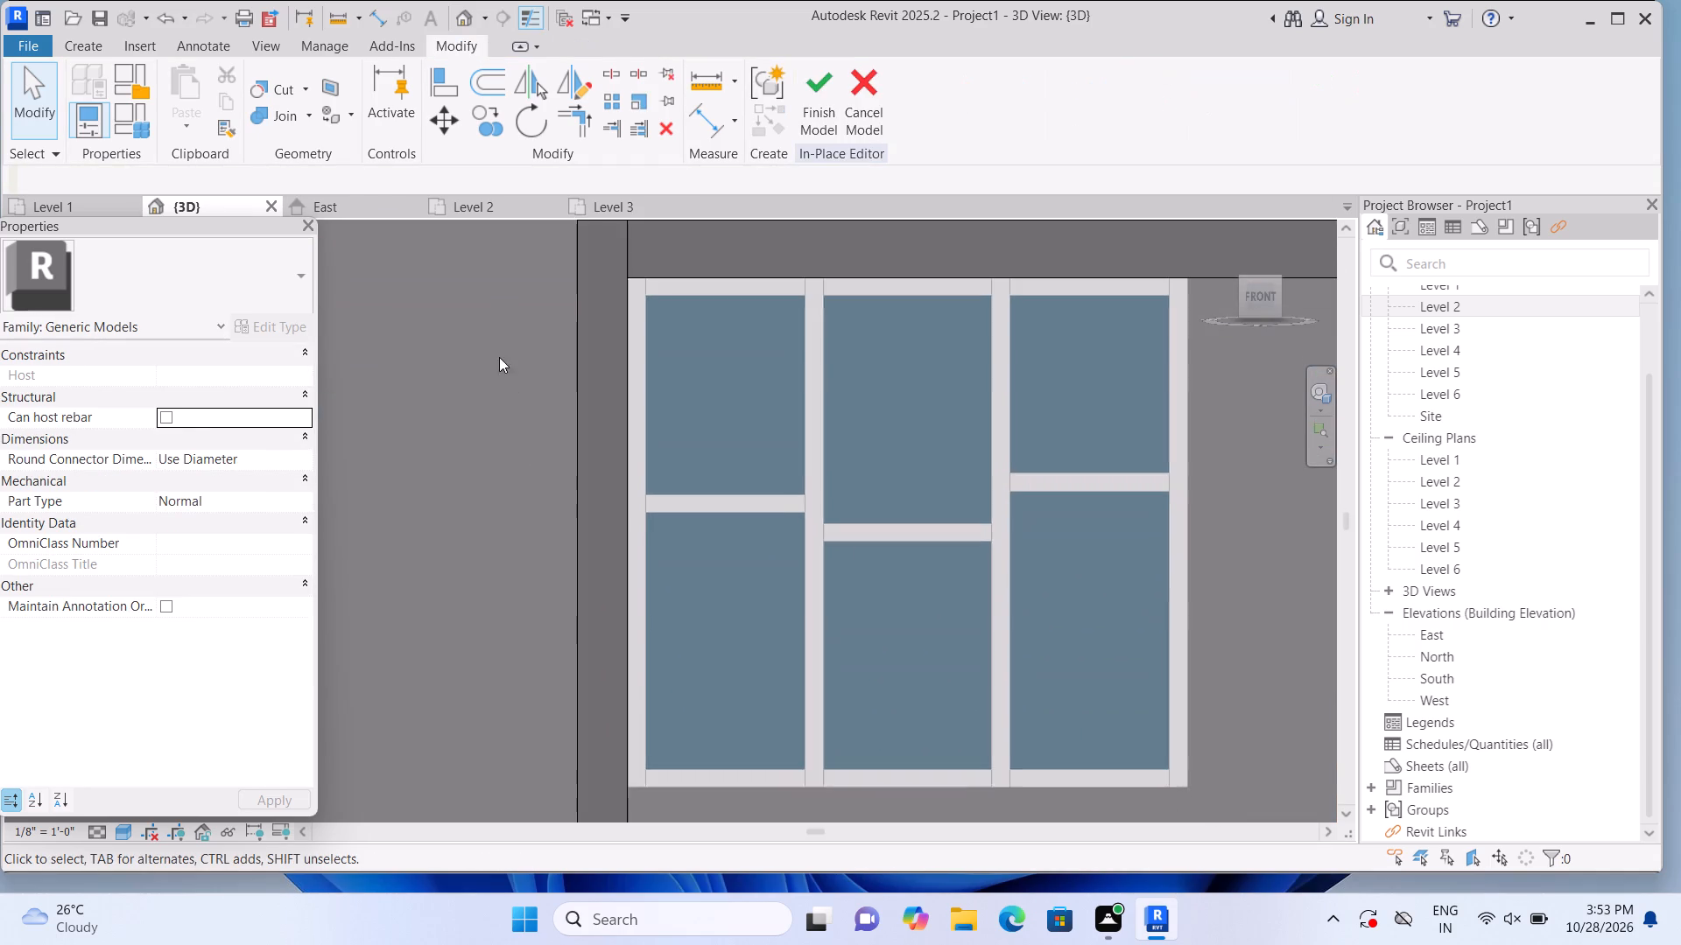
{"action": "scroll", "coordinate": [507, 451], "scroll_direction": "down", "scroll_amount": 2}
{"action": "left_click", "coordinate": [1218, 227]}
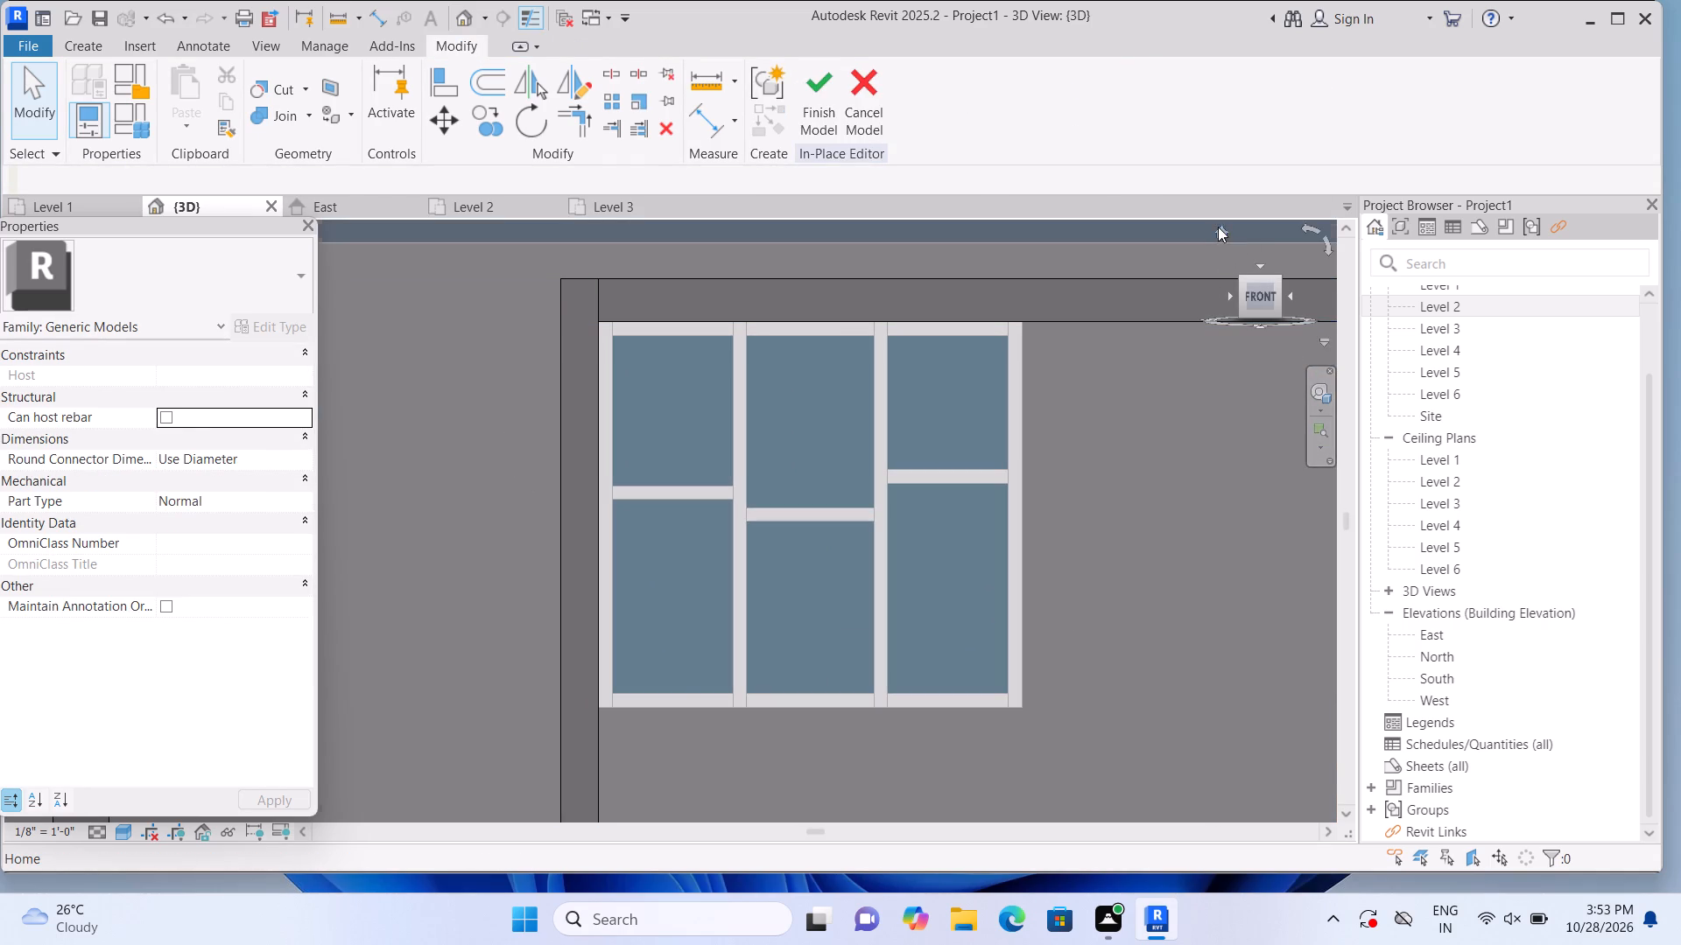
{"action": "scroll", "coordinate": [545, 622], "scroll_direction": "up", "scroll_amount": 5}
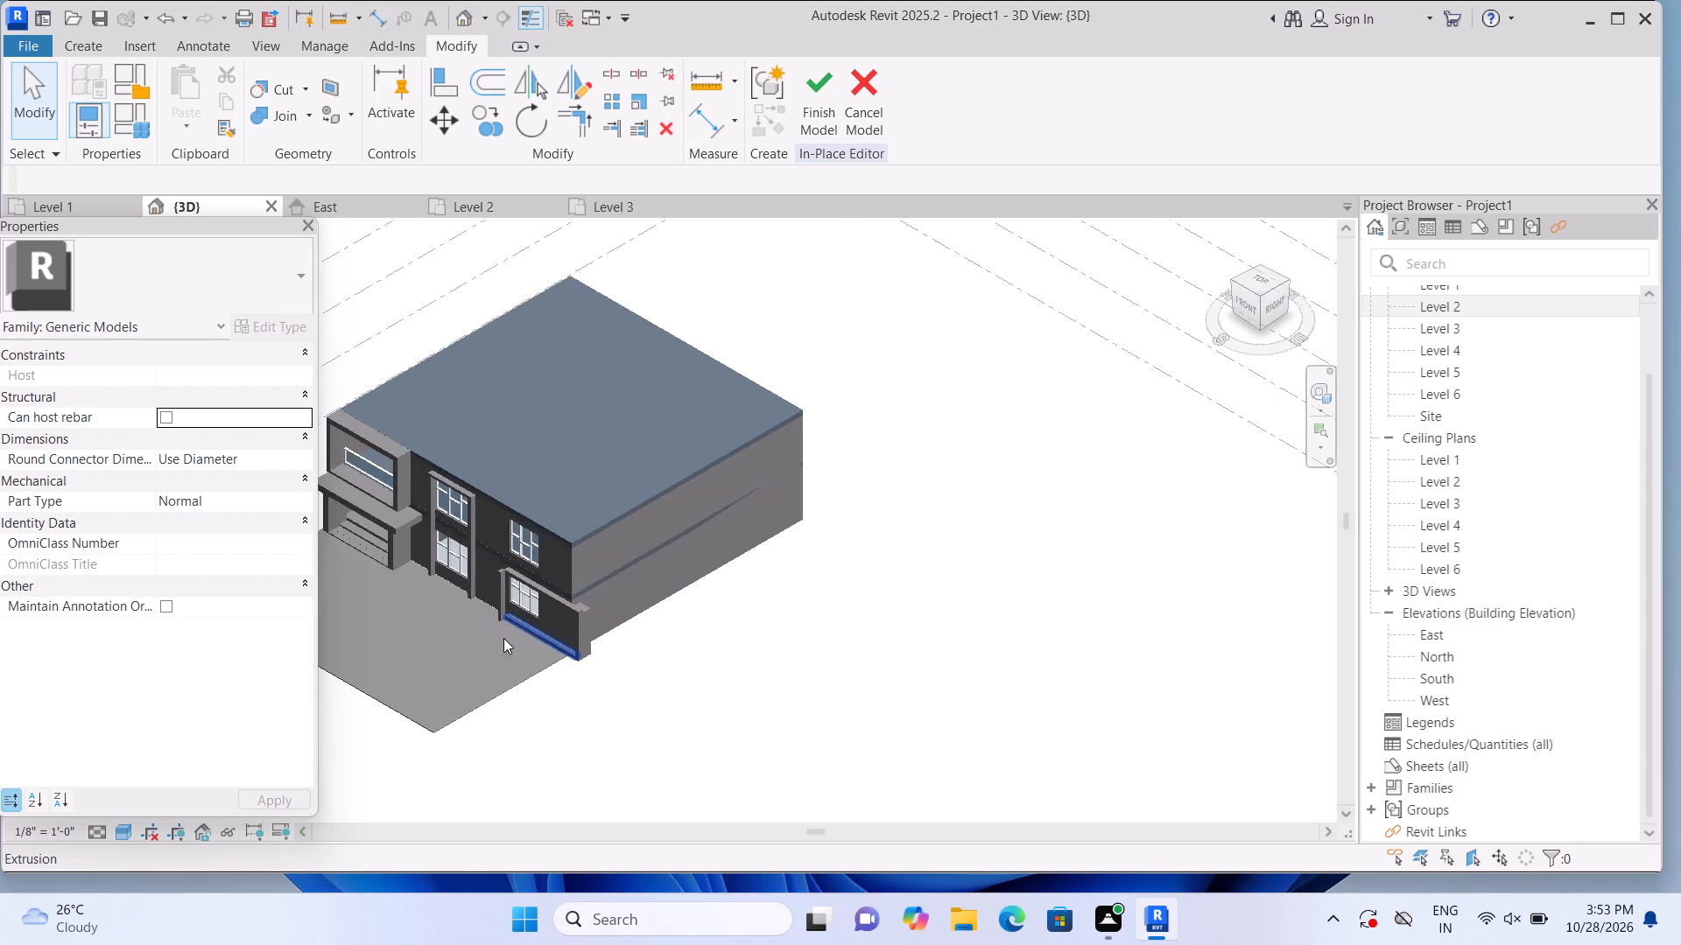
{"action": "scroll", "coordinate": [503, 638], "scroll_direction": "up", "scroll_amount": 11}
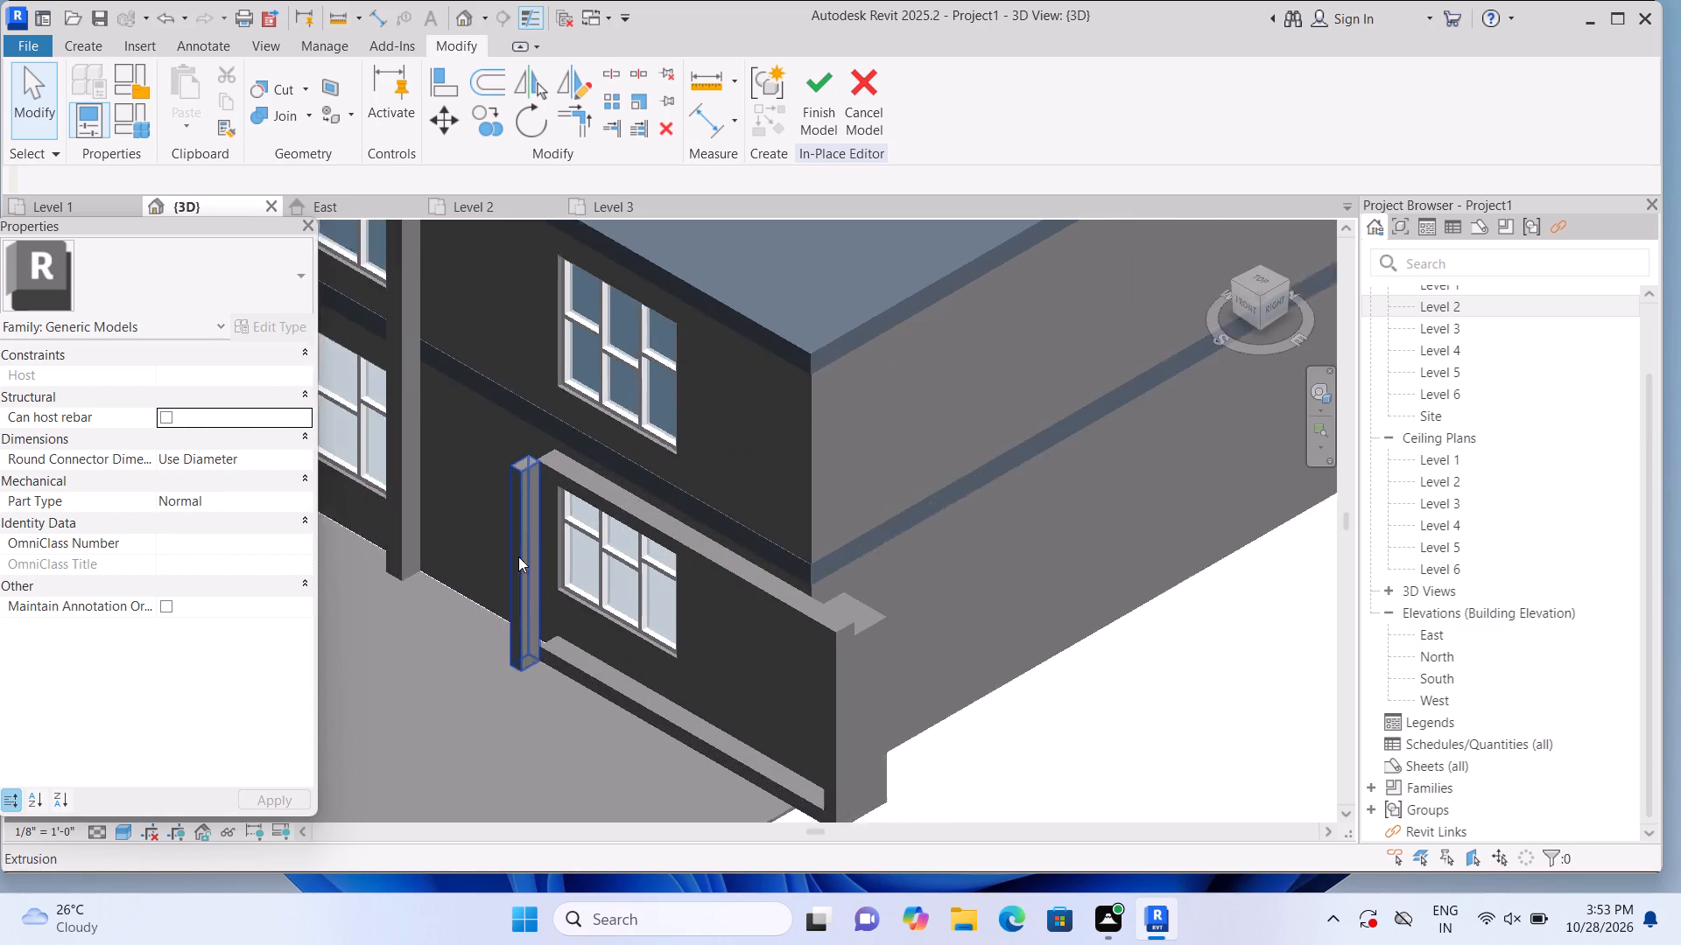
{"action": "scroll", "coordinate": [531, 507], "scroll_direction": "up", "scroll_amount": 4}
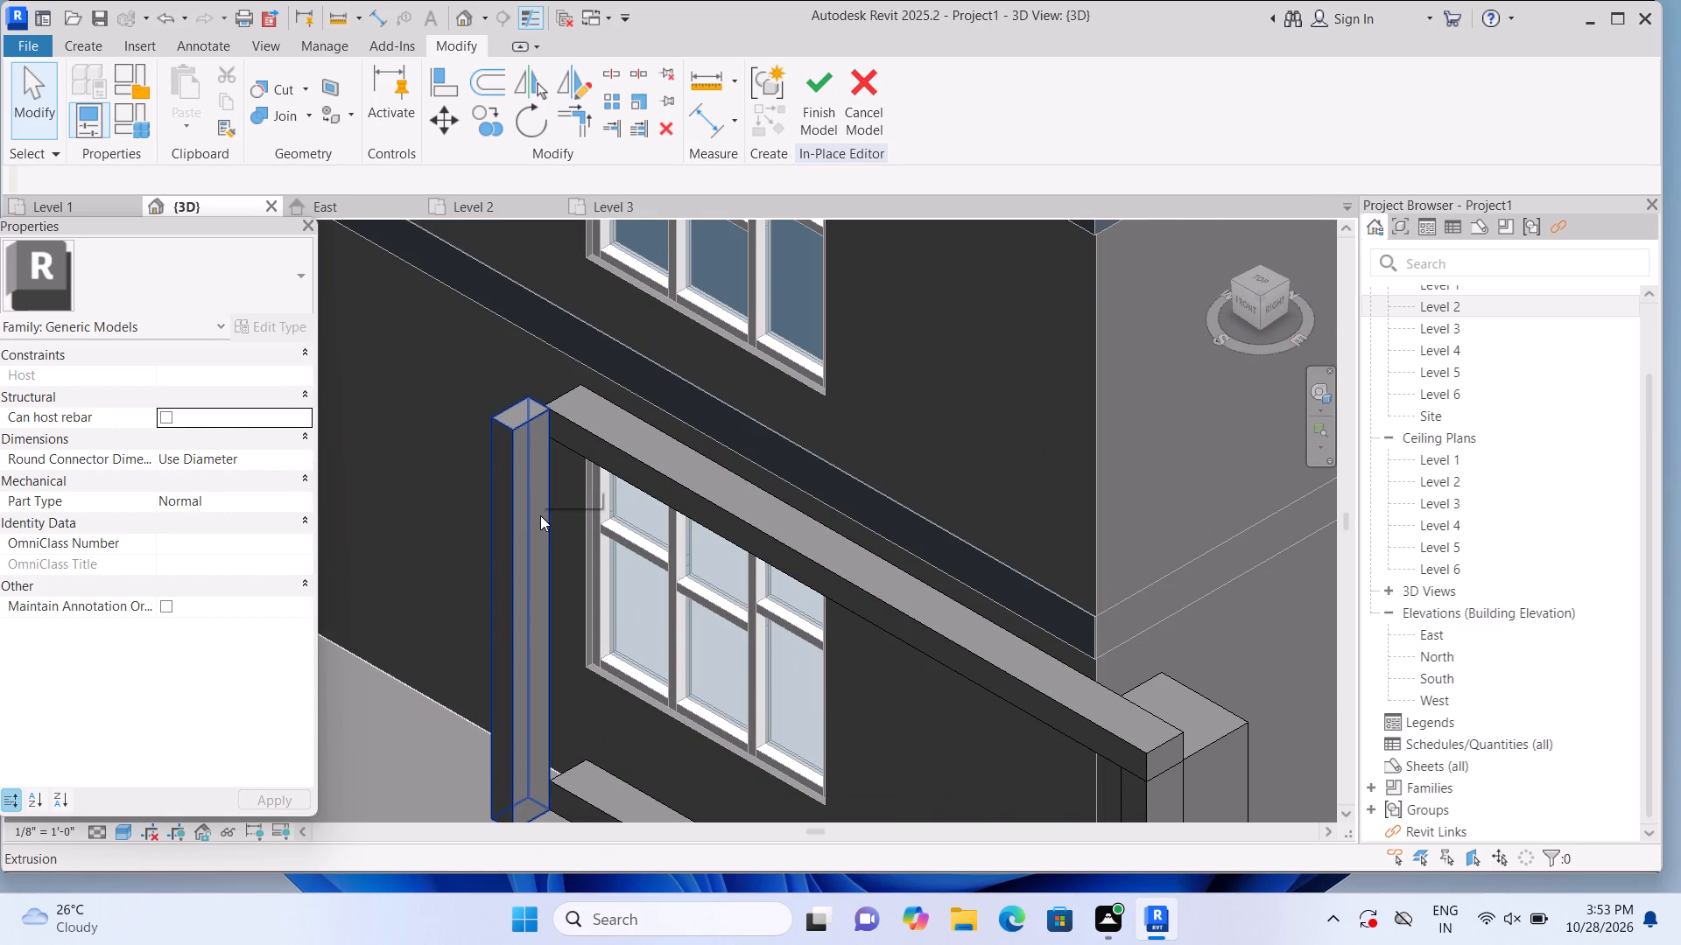
{"action": "left_click", "coordinate": [540, 515]}
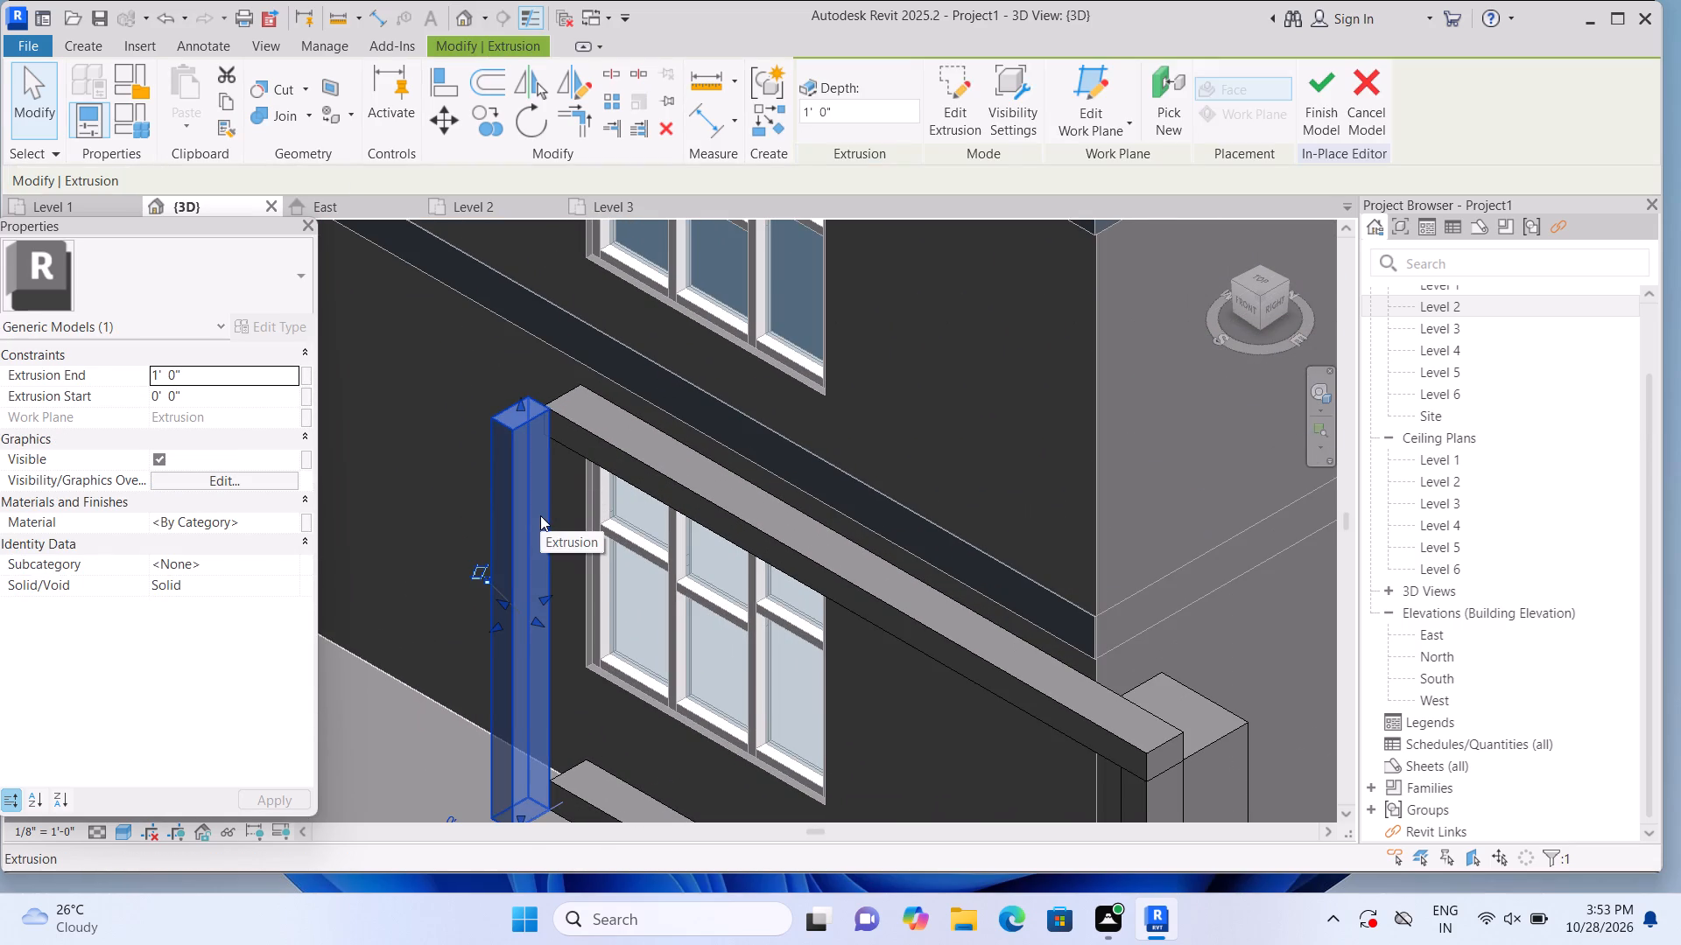
{"action": "key", "text": "Delete"}
Start a new rectangular extrusion using the front wall's face as its work plane.
{"action": "scroll", "coordinate": [542, 521], "scroll_direction": "down", "scroll_amount": 3}
{"action": "scroll", "coordinate": [904, 515], "scroll_direction": "down", "scroll_amount": 2}
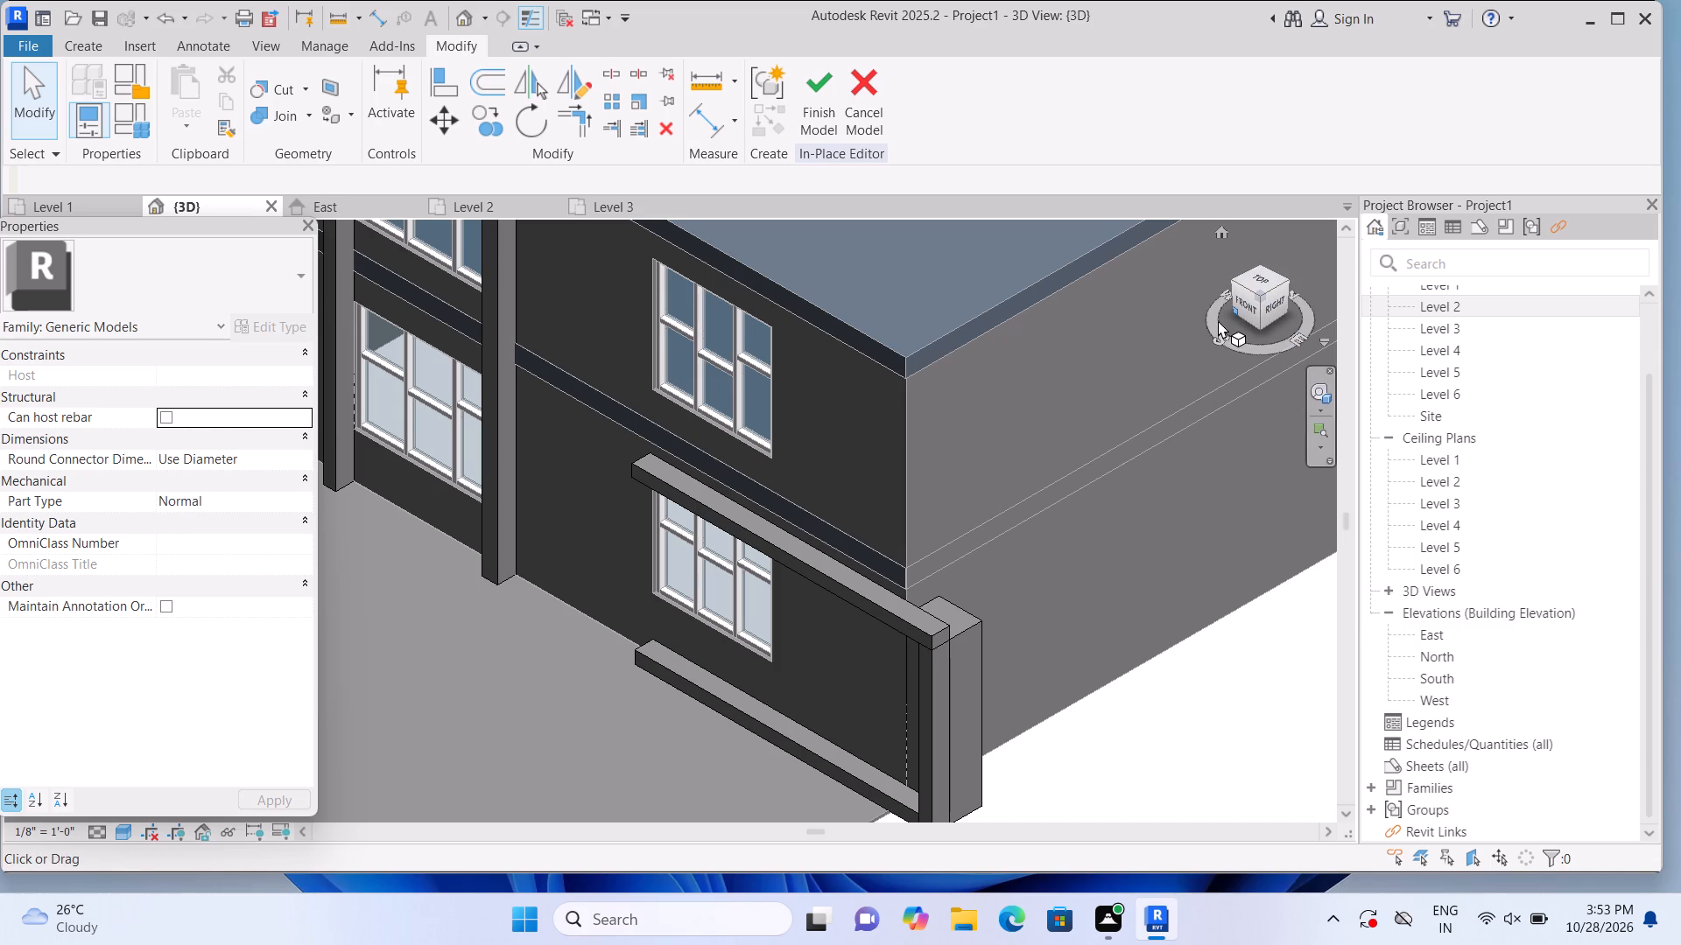
{"action": "left_click", "coordinate": [1246, 308]}
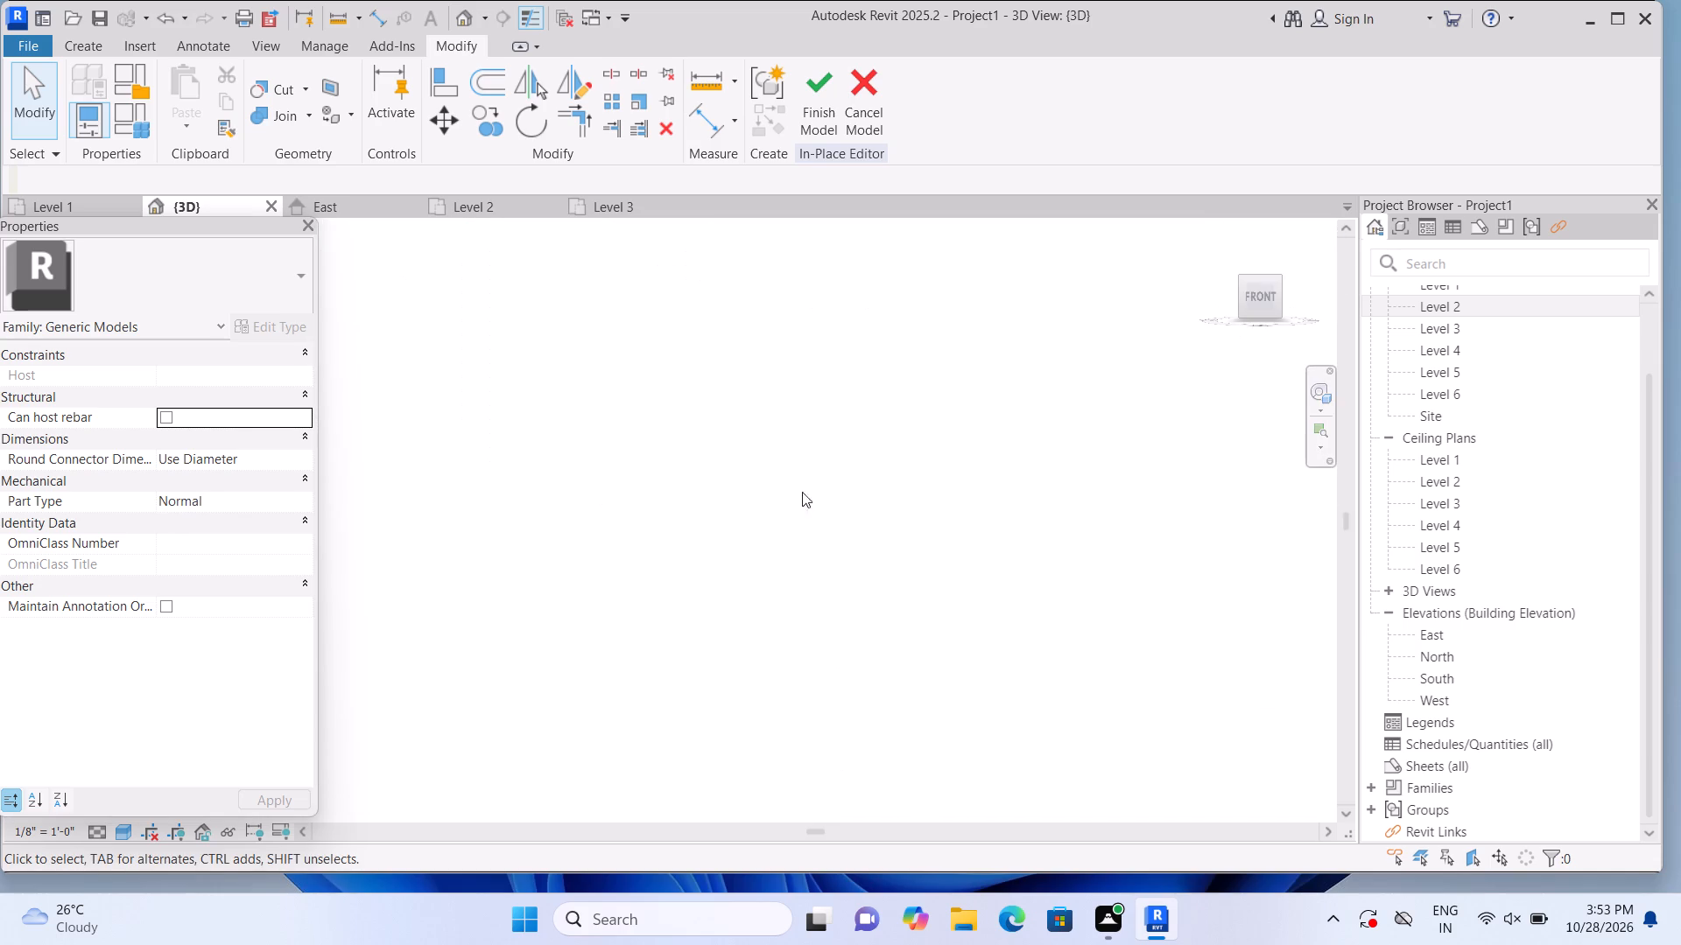
{"action": "scroll", "coordinate": [662, 580], "scroll_direction": "up", "scroll_amount": 13}
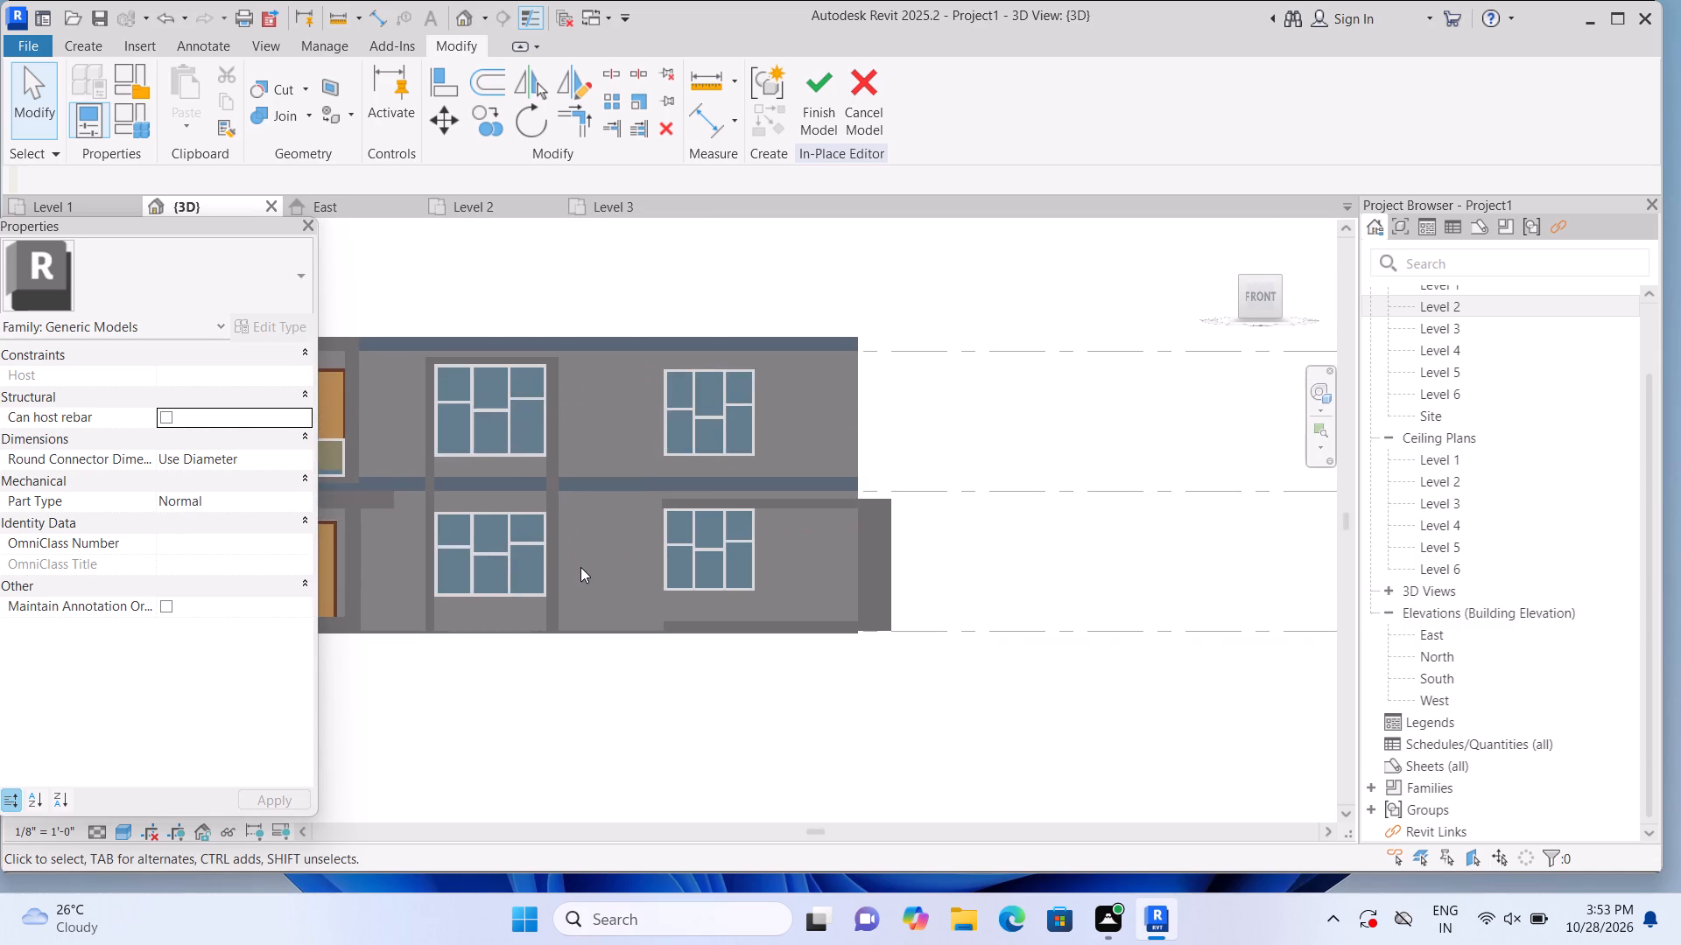
{"action": "left_click", "coordinate": [95, 42]}
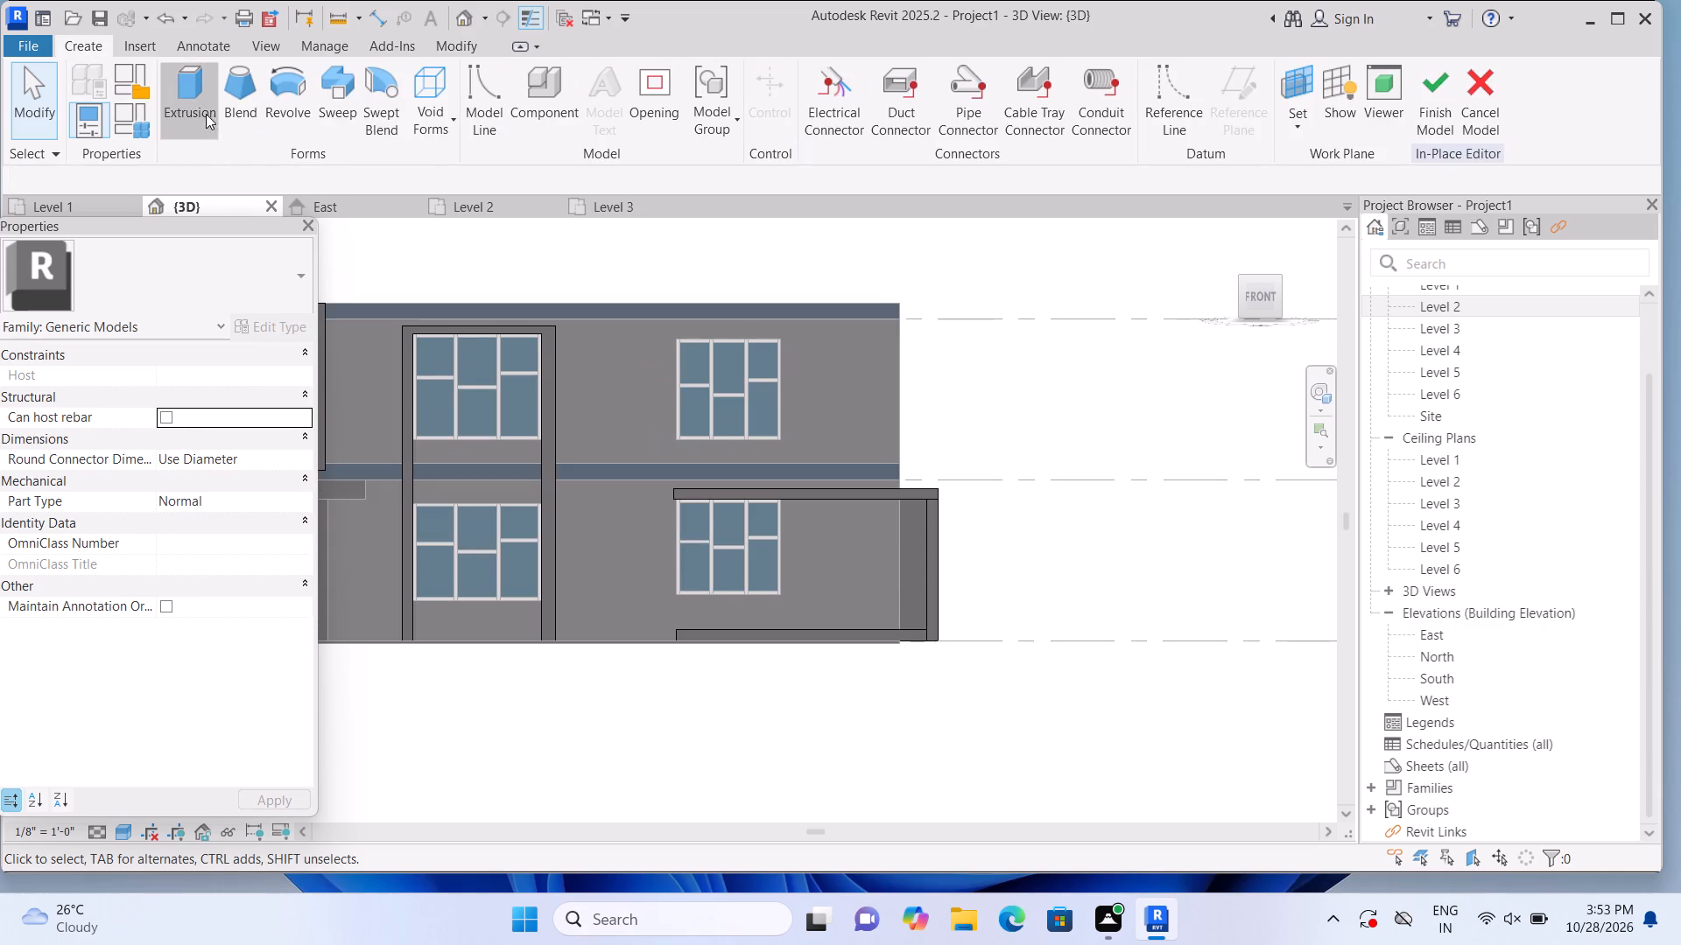
{"action": "left_click", "coordinate": [206, 114]}
{"action": "left_click", "coordinate": [1136, 131]}
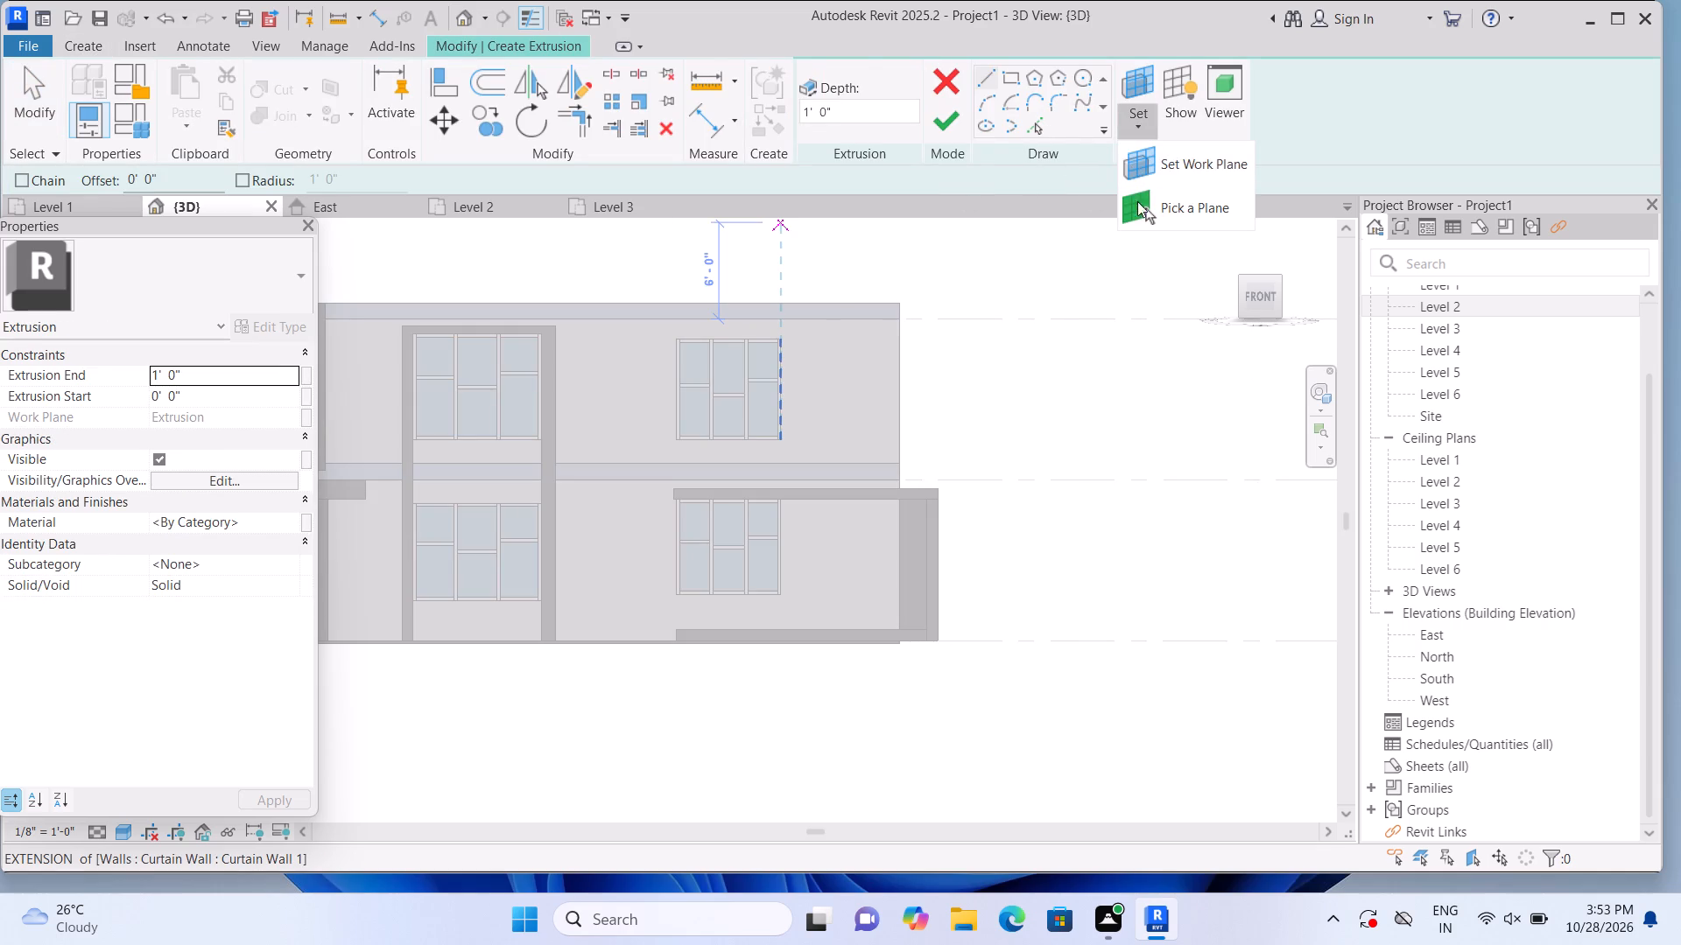
{"action": "left_click", "coordinate": [1145, 220]}
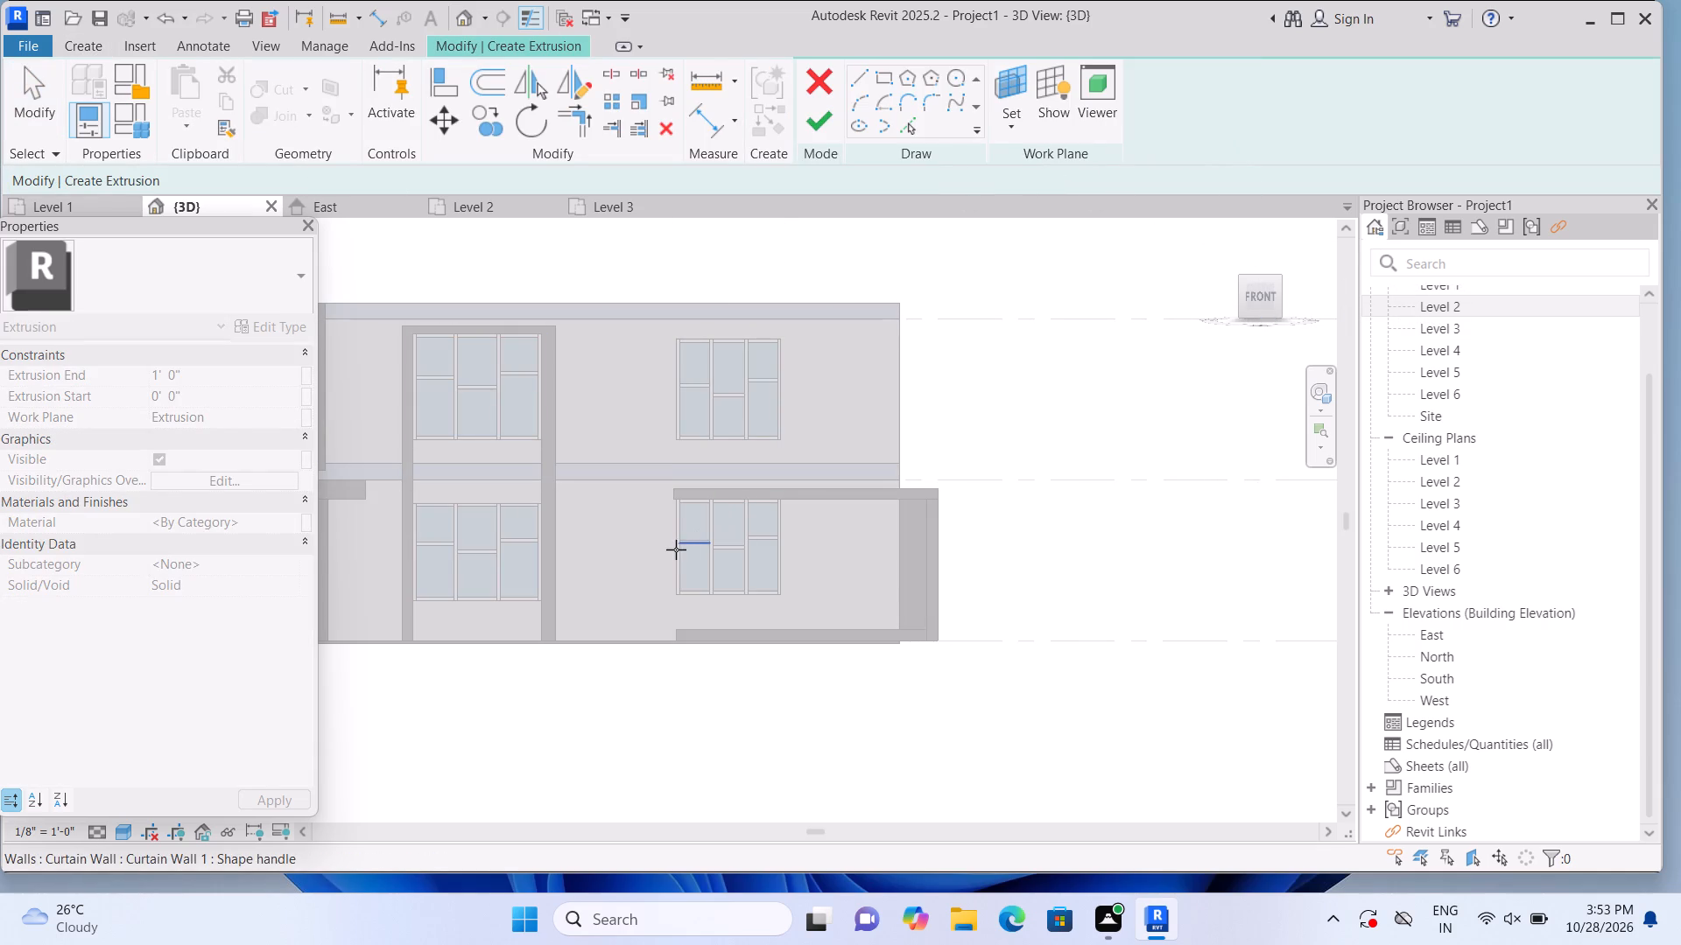
{"action": "left_click", "coordinate": [676, 549]}
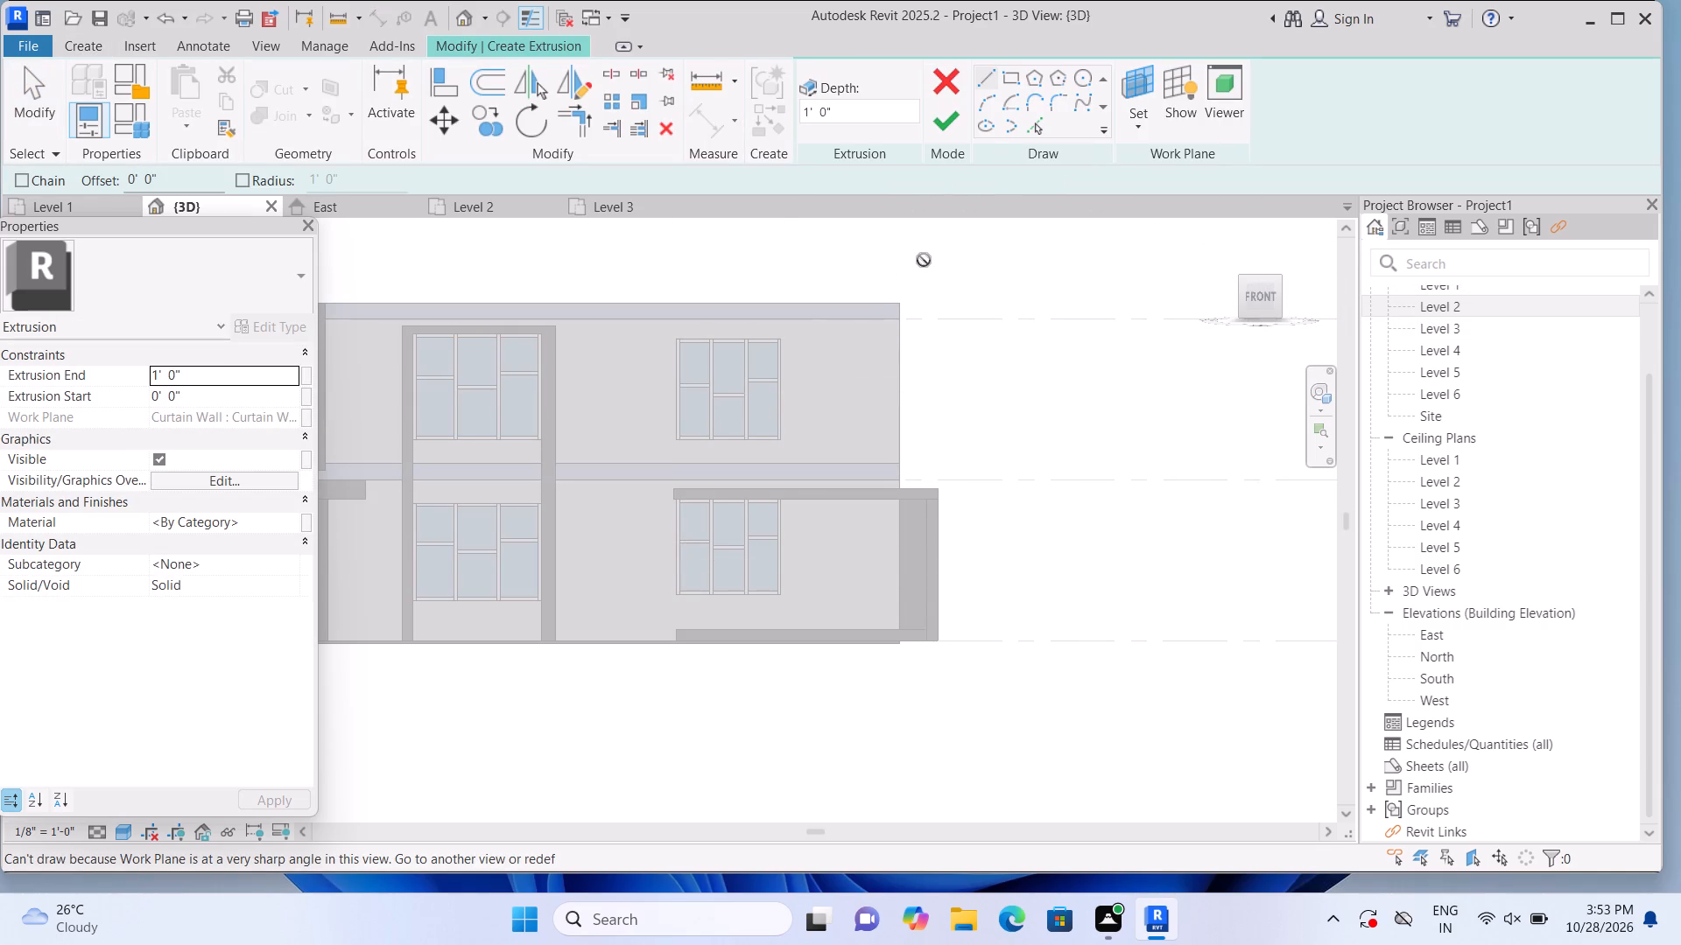
{"action": "key", "text": "Escape"}
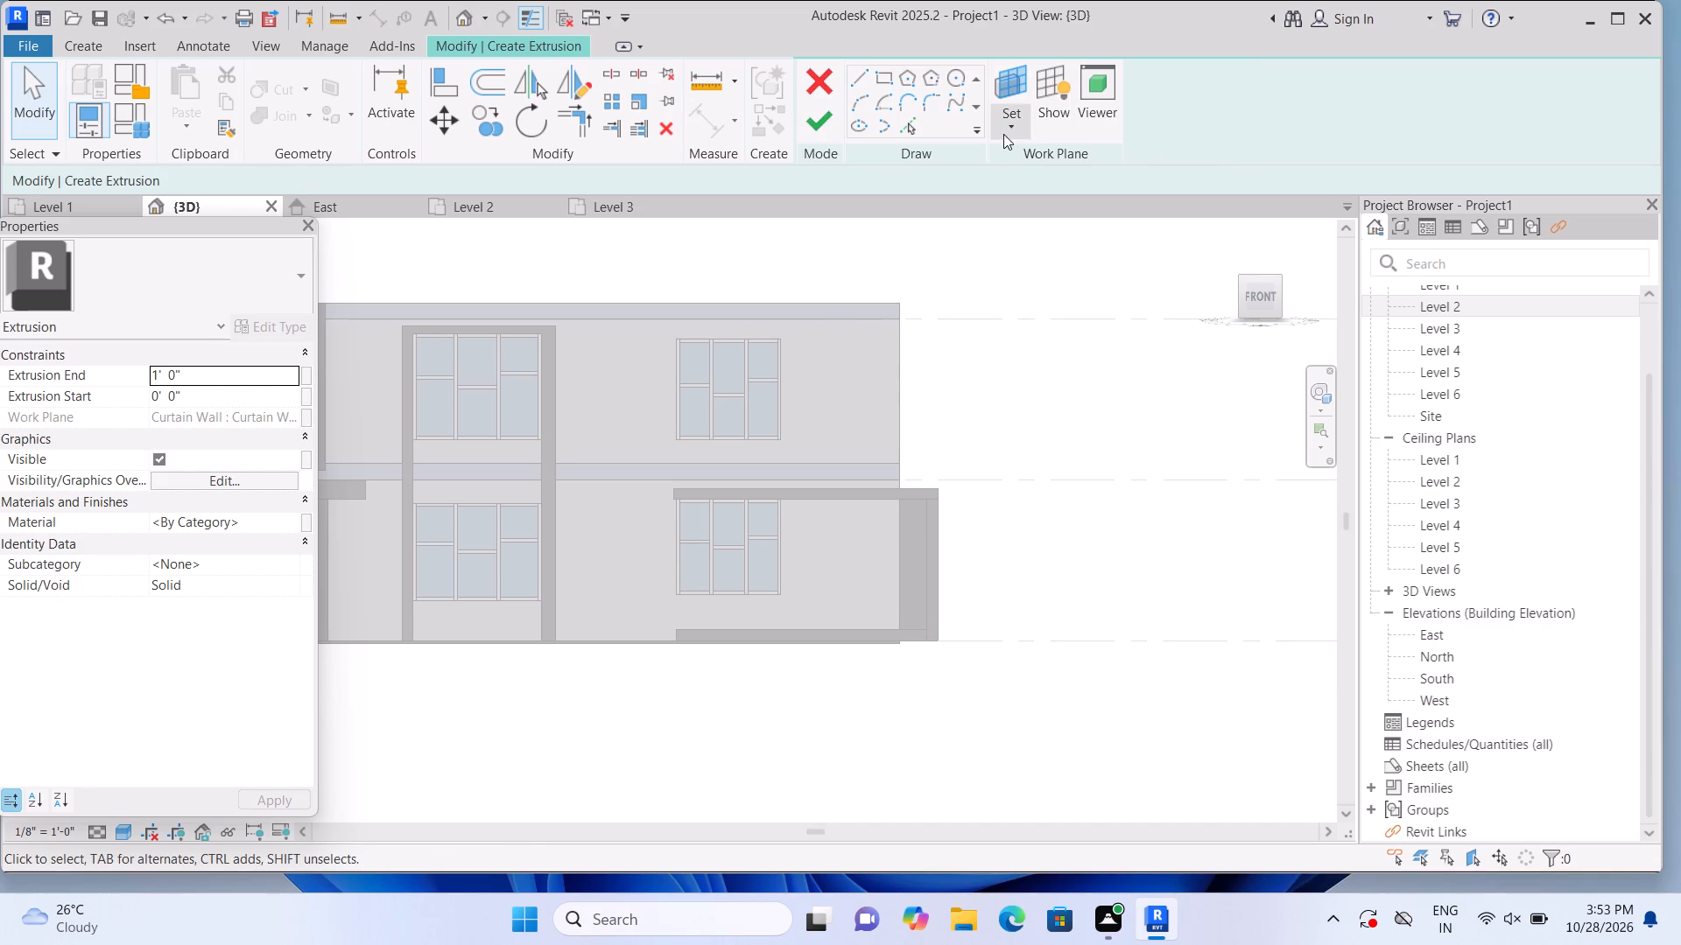
{"action": "left_click", "coordinate": [1013, 121]}
{"action": "left_click", "coordinate": [1013, 196]}
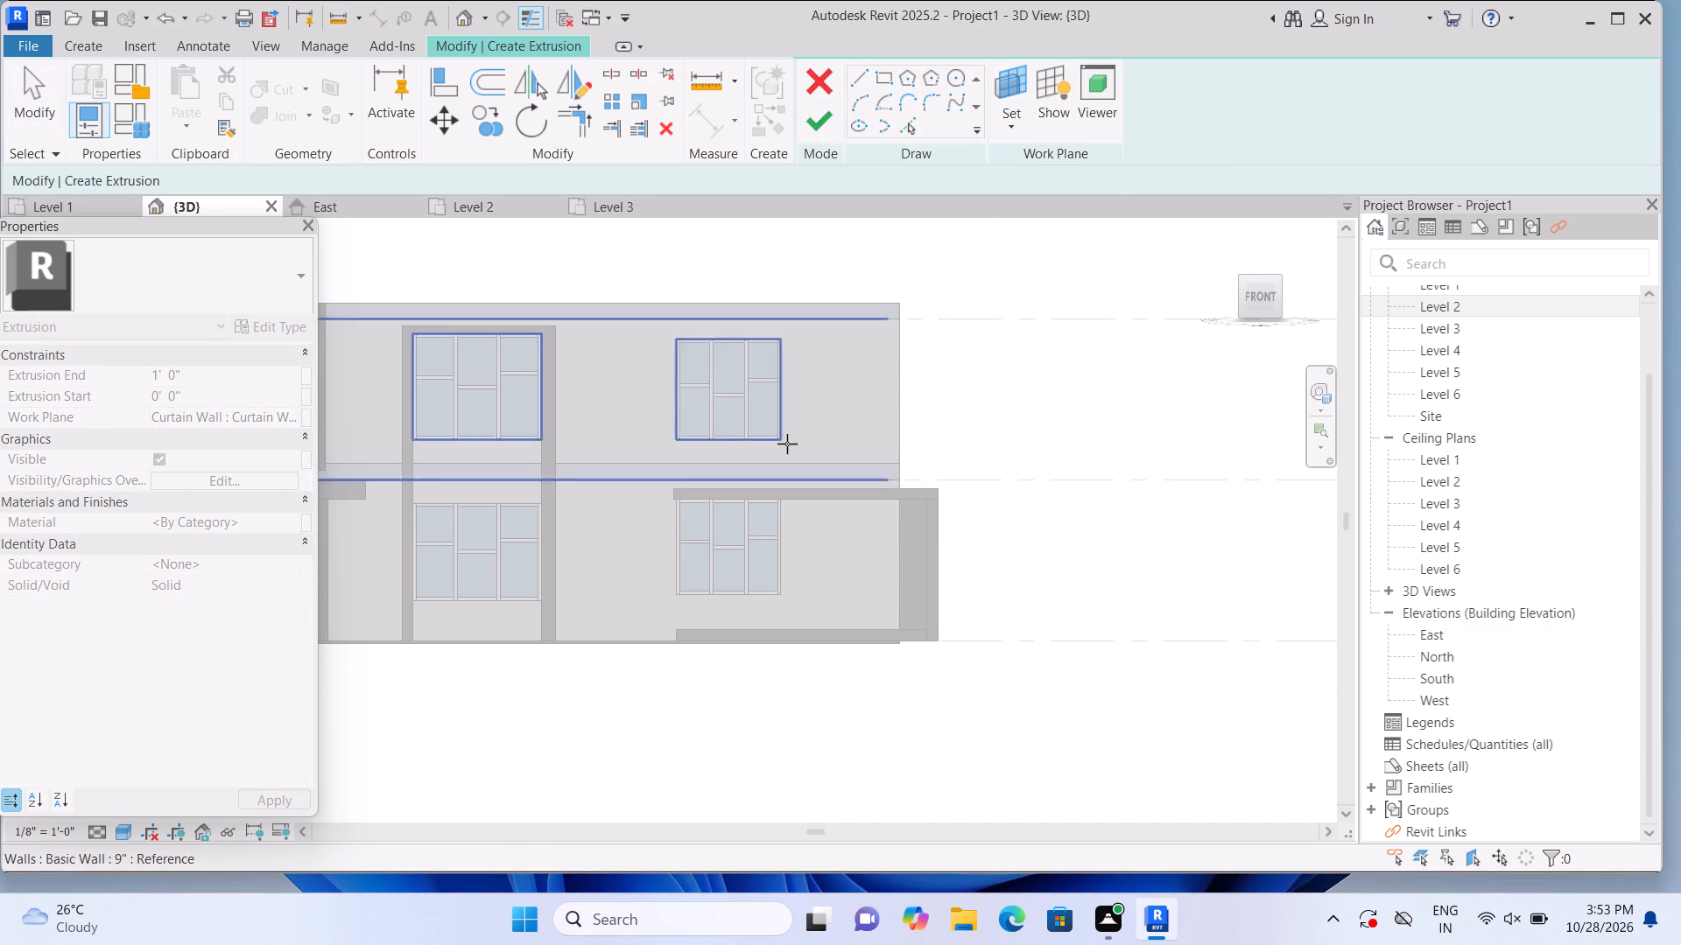
{"action": "scroll", "coordinate": [664, 545], "scroll_direction": "up", "scroll_amount": 2}
{"action": "left_click", "coordinate": [647, 533]}
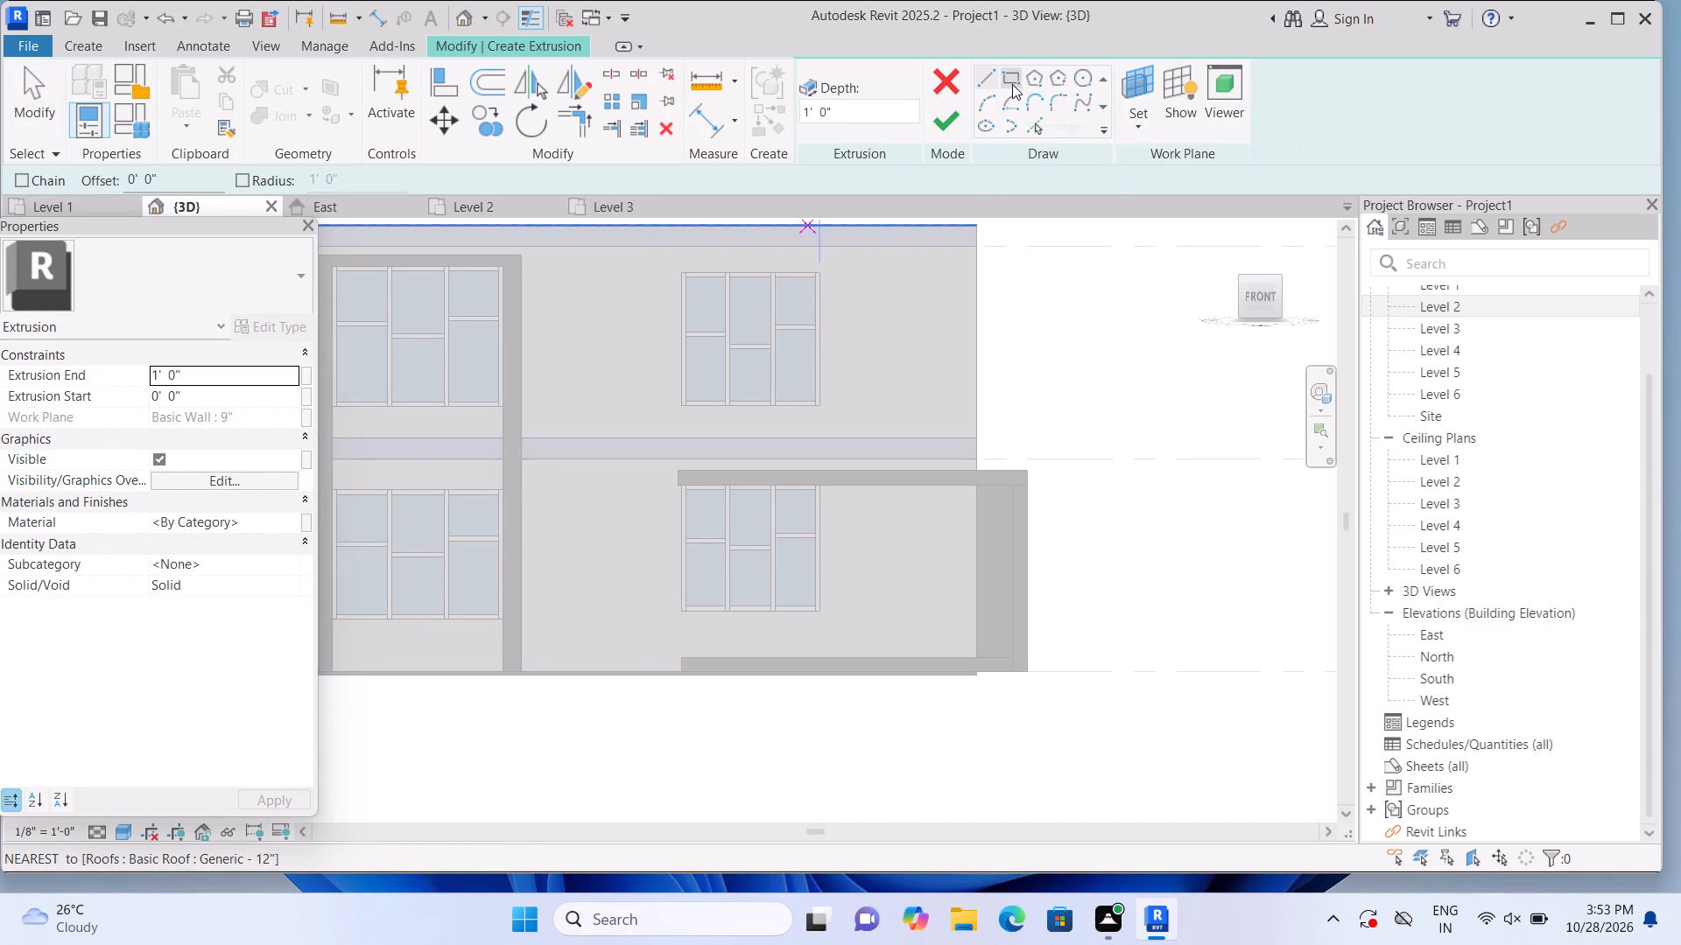
{"action": "left_click", "coordinate": [1012, 84]}
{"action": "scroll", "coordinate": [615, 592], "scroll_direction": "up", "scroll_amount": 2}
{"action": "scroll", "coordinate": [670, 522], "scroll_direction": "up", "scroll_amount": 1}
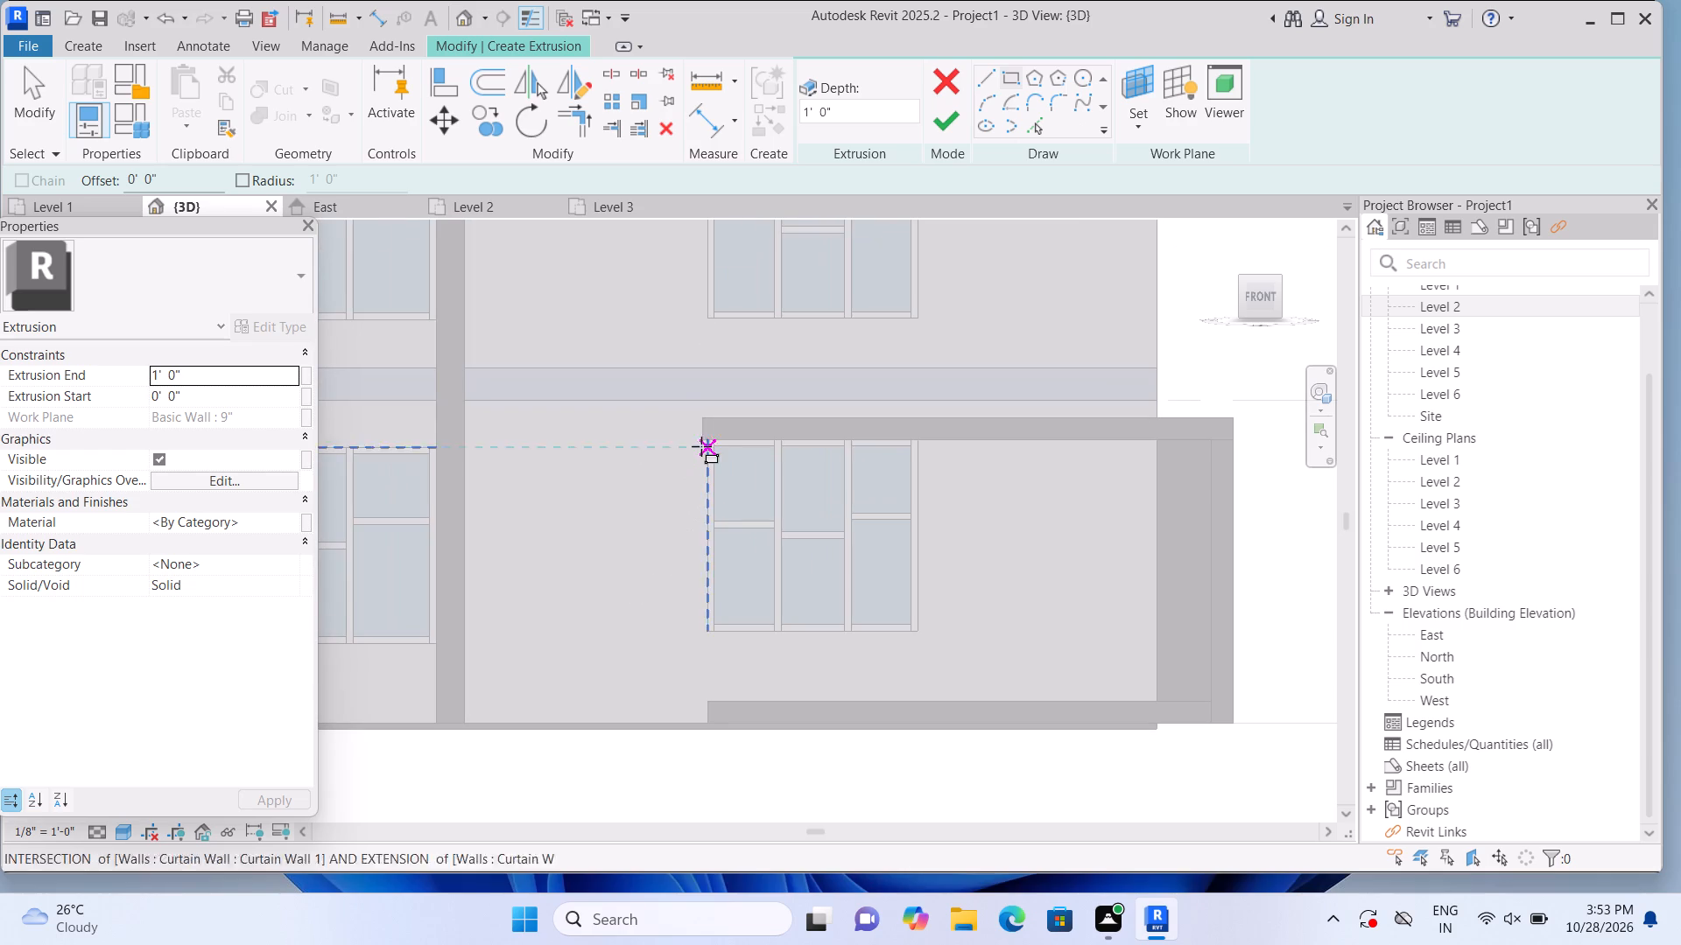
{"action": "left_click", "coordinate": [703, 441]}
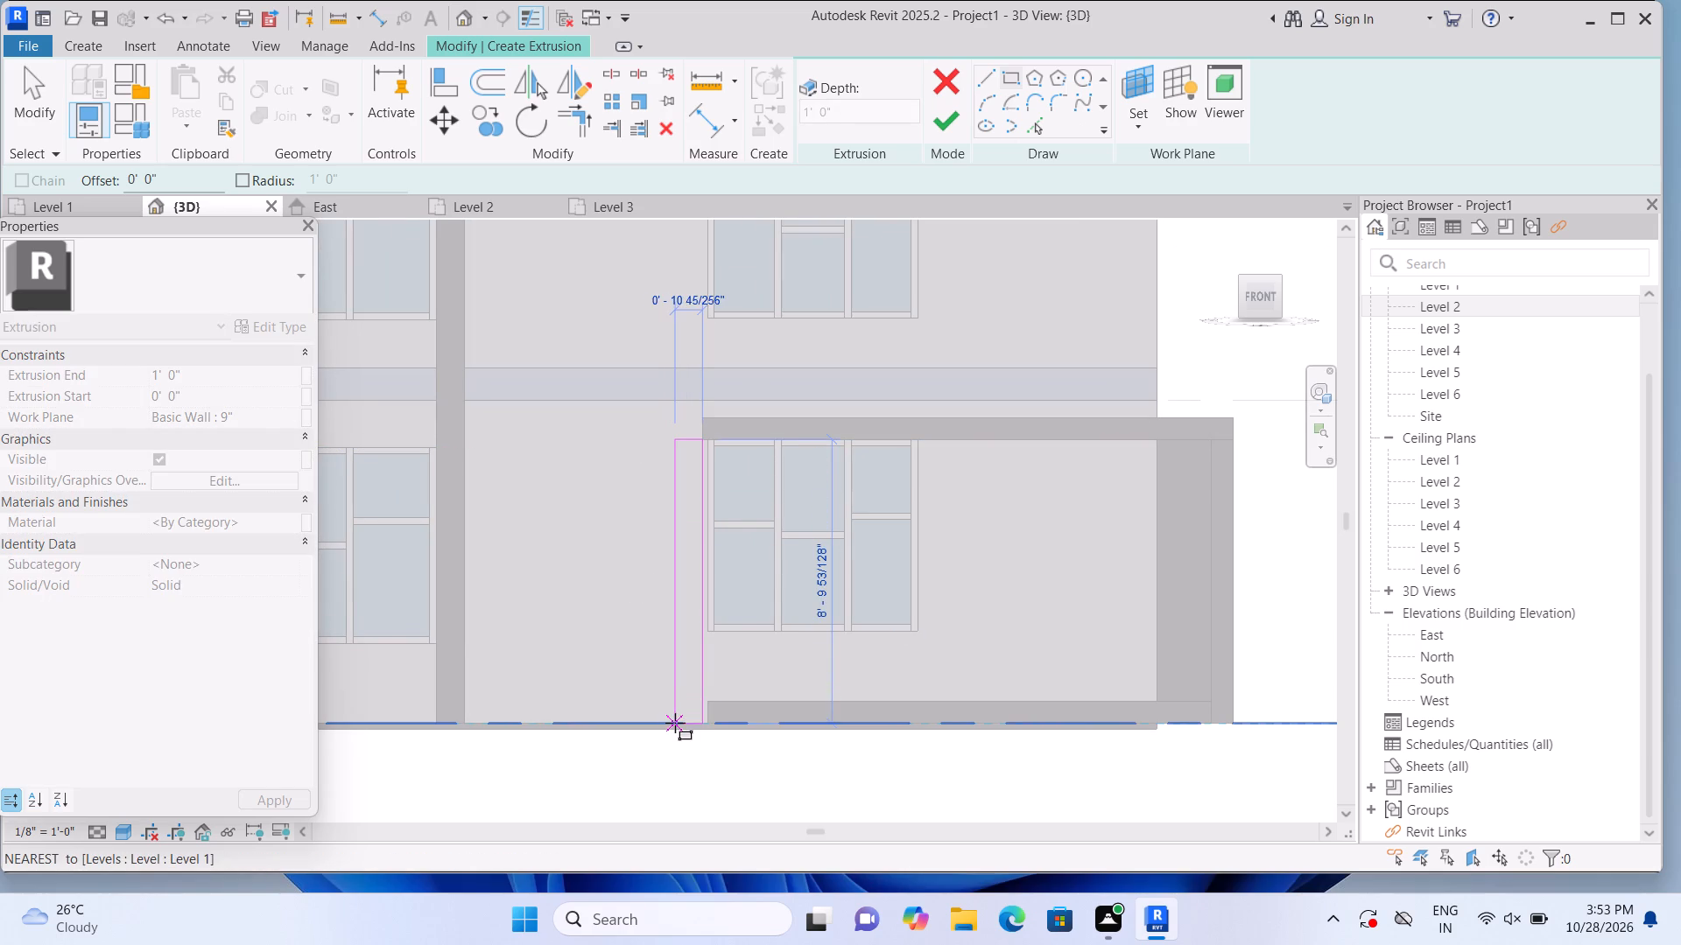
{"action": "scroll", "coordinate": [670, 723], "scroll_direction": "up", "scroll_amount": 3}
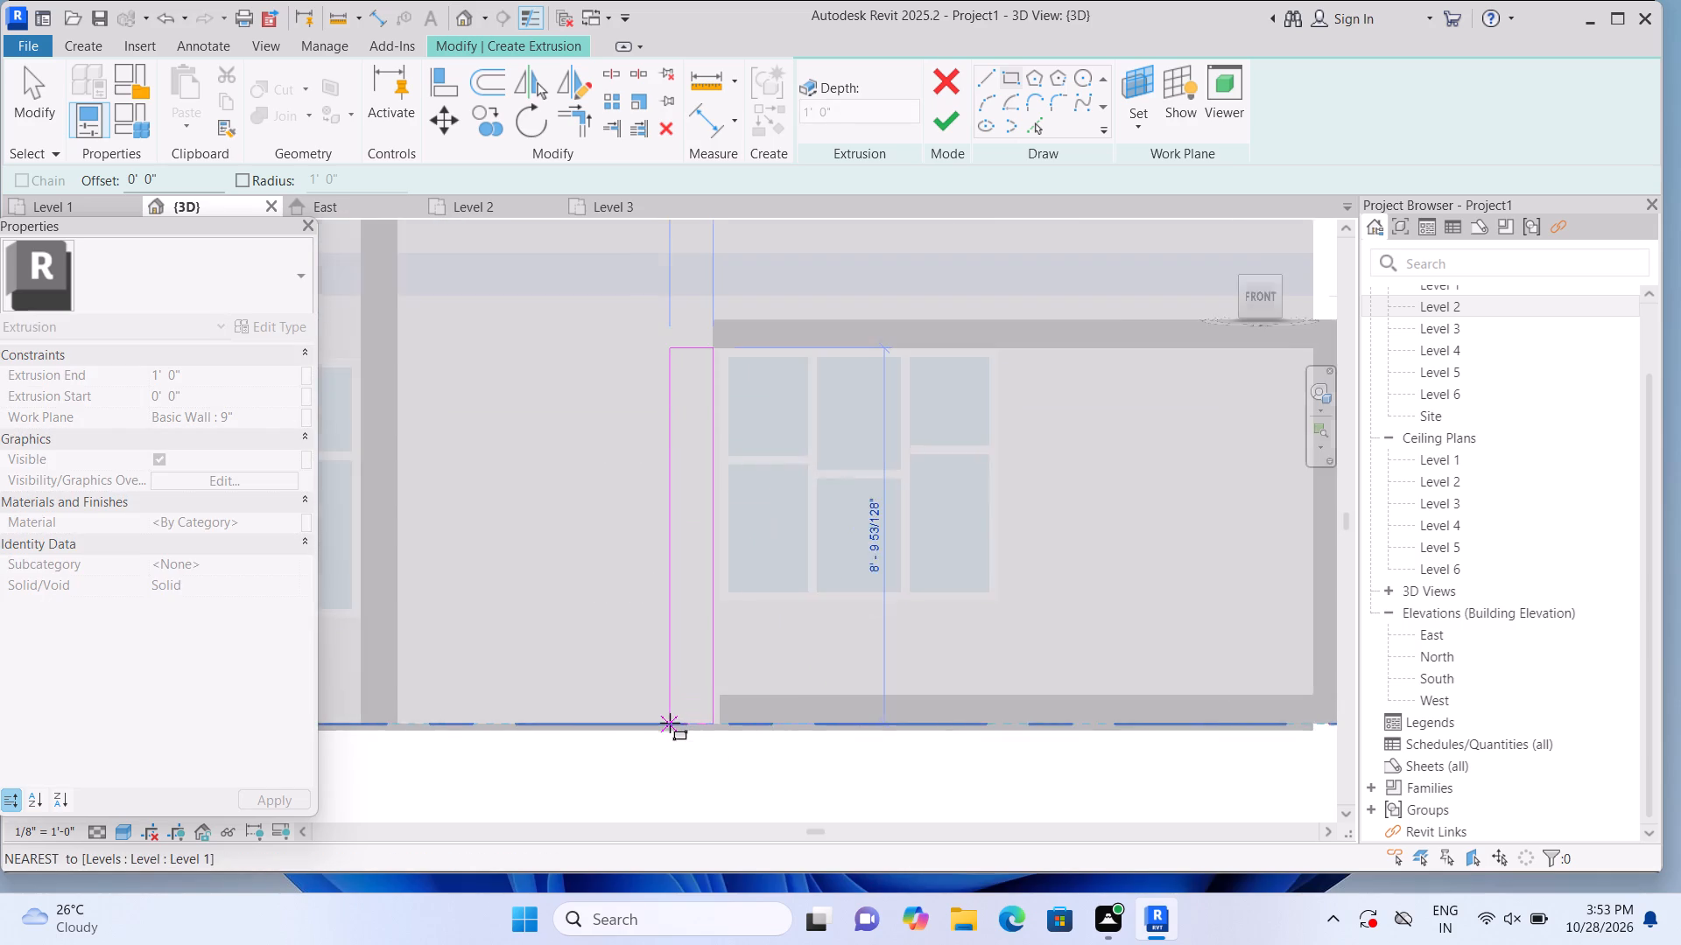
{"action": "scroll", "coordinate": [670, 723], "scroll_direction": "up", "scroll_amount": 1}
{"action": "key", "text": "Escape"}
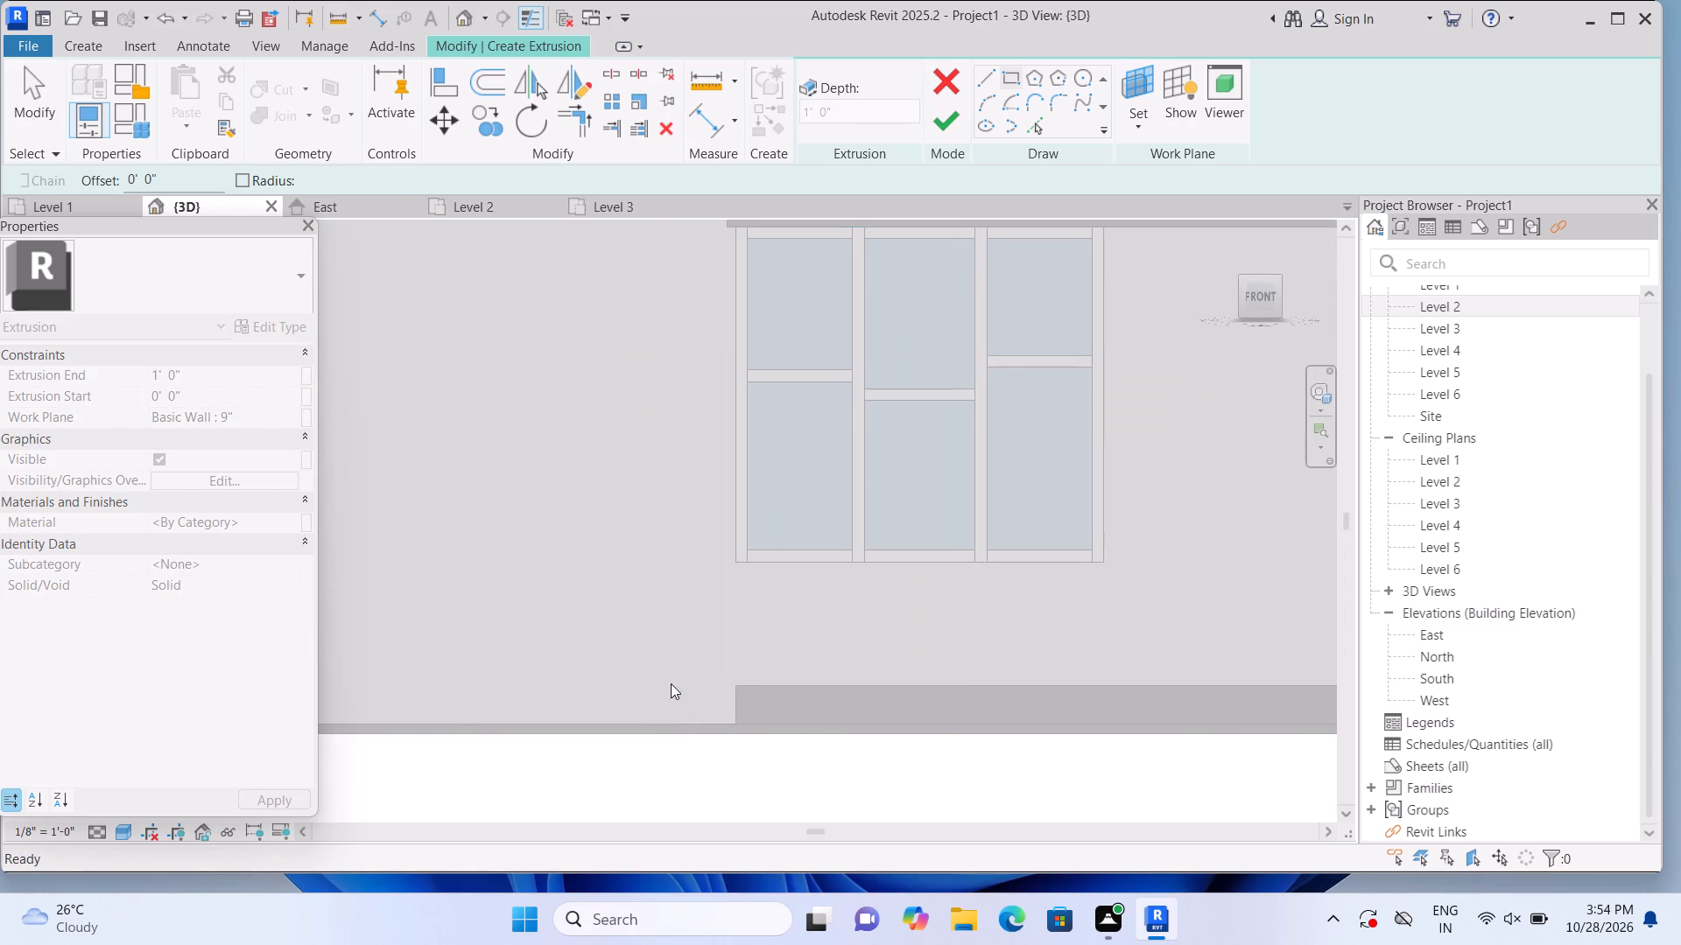
Extrude a post about 8 5/8" wide and 8' 9" high, 1' 0" deep, beside the lower window from the band's underside to Level 1.
{"action": "middle_click_drag", "start_coordinate": [672, 458], "coordinate": [672, 548]}
{"action": "scroll", "coordinate": [706, 523], "scroll_direction": "up", "scroll_amount": 7}
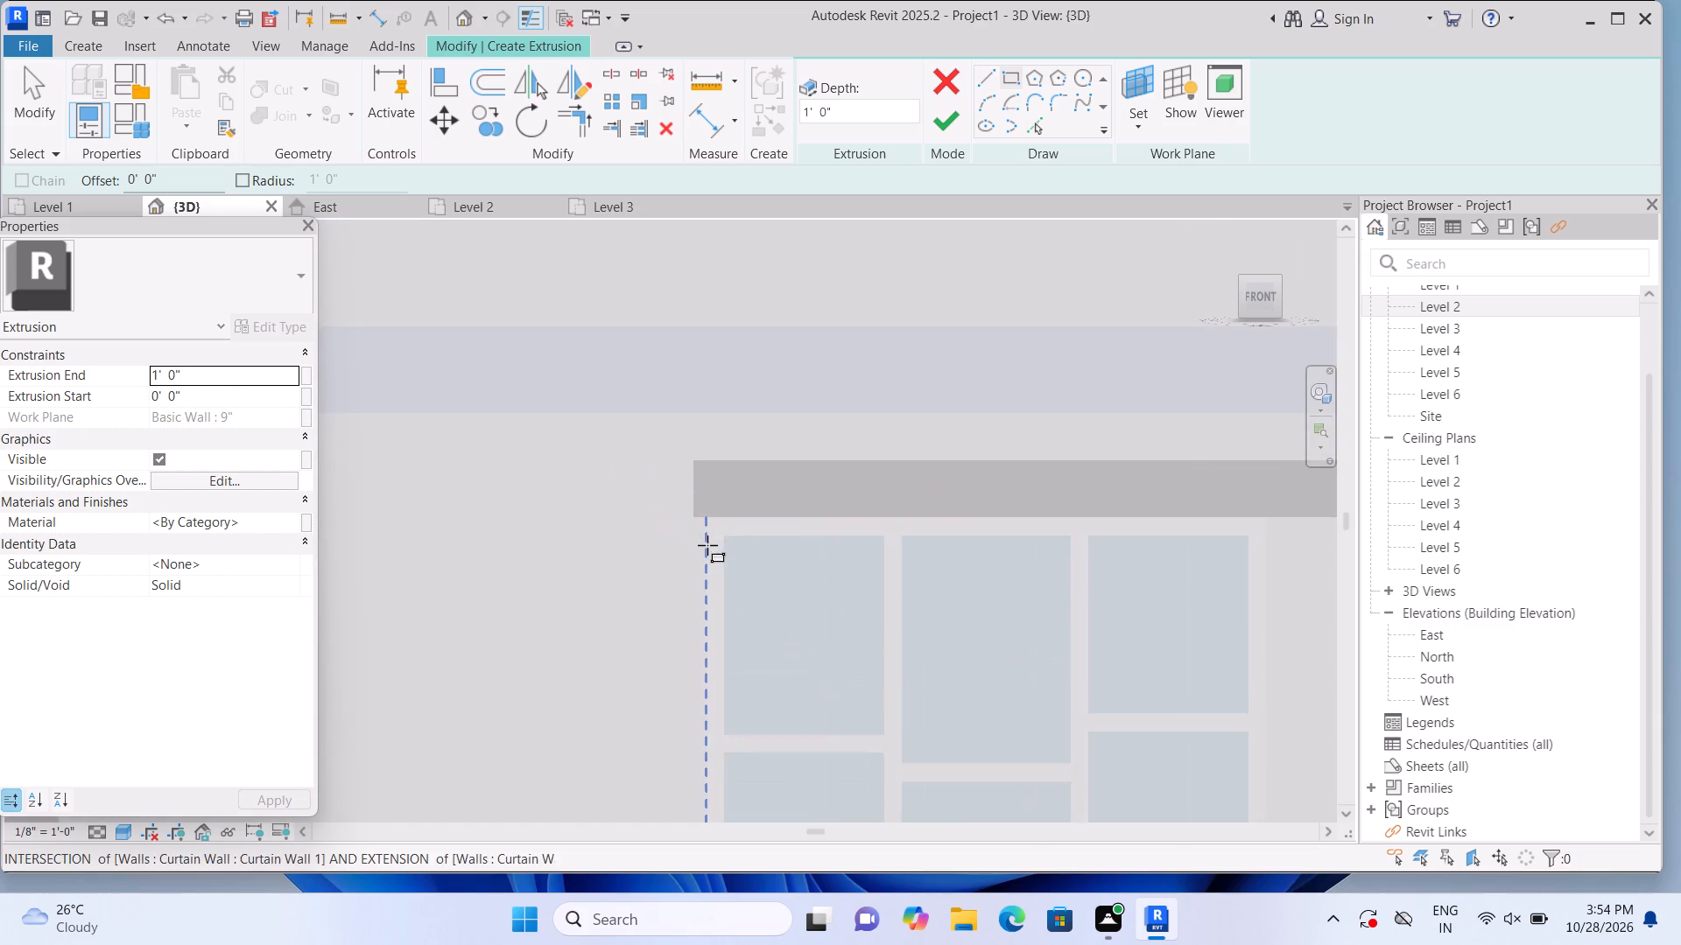
{"action": "scroll", "coordinate": [707, 545], "scroll_direction": "up", "scroll_amount": 3}
{"action": "left_click", "coordinate": [701, 505]}
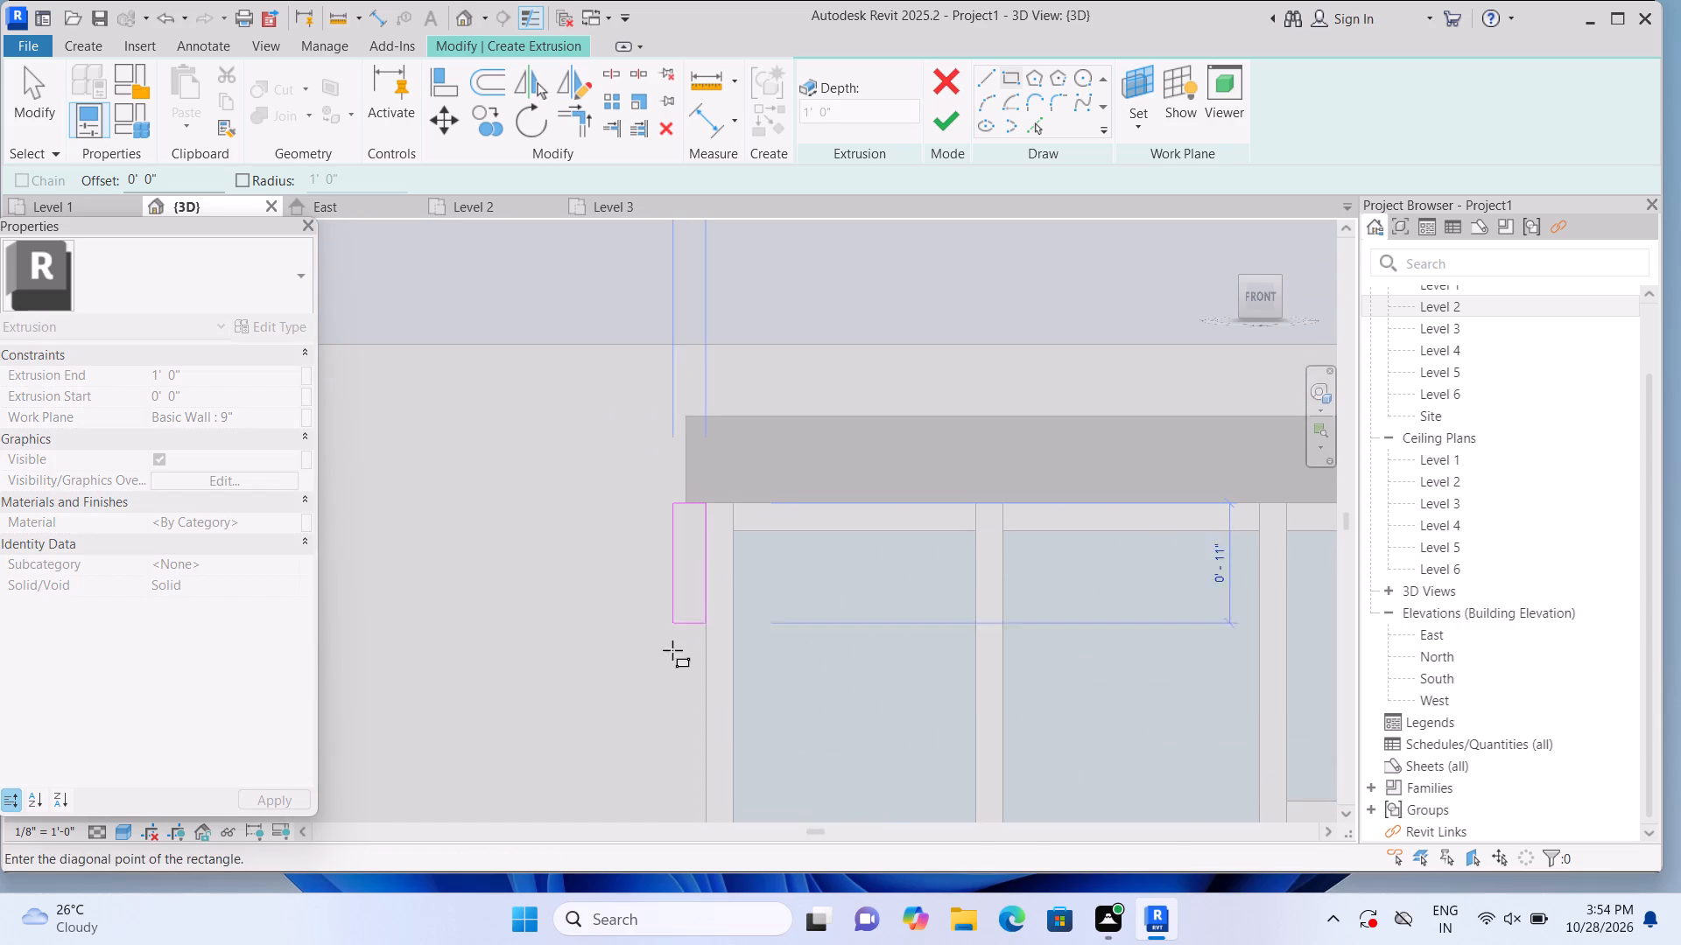
{"action": "middle_click_drag", "start_coordinate": [659, 691], "coordinate": [665, 402]}
{"action": "scroll", "coordinate": [648, 630], "scroll_direction": "down", "scroll_amount": 3}
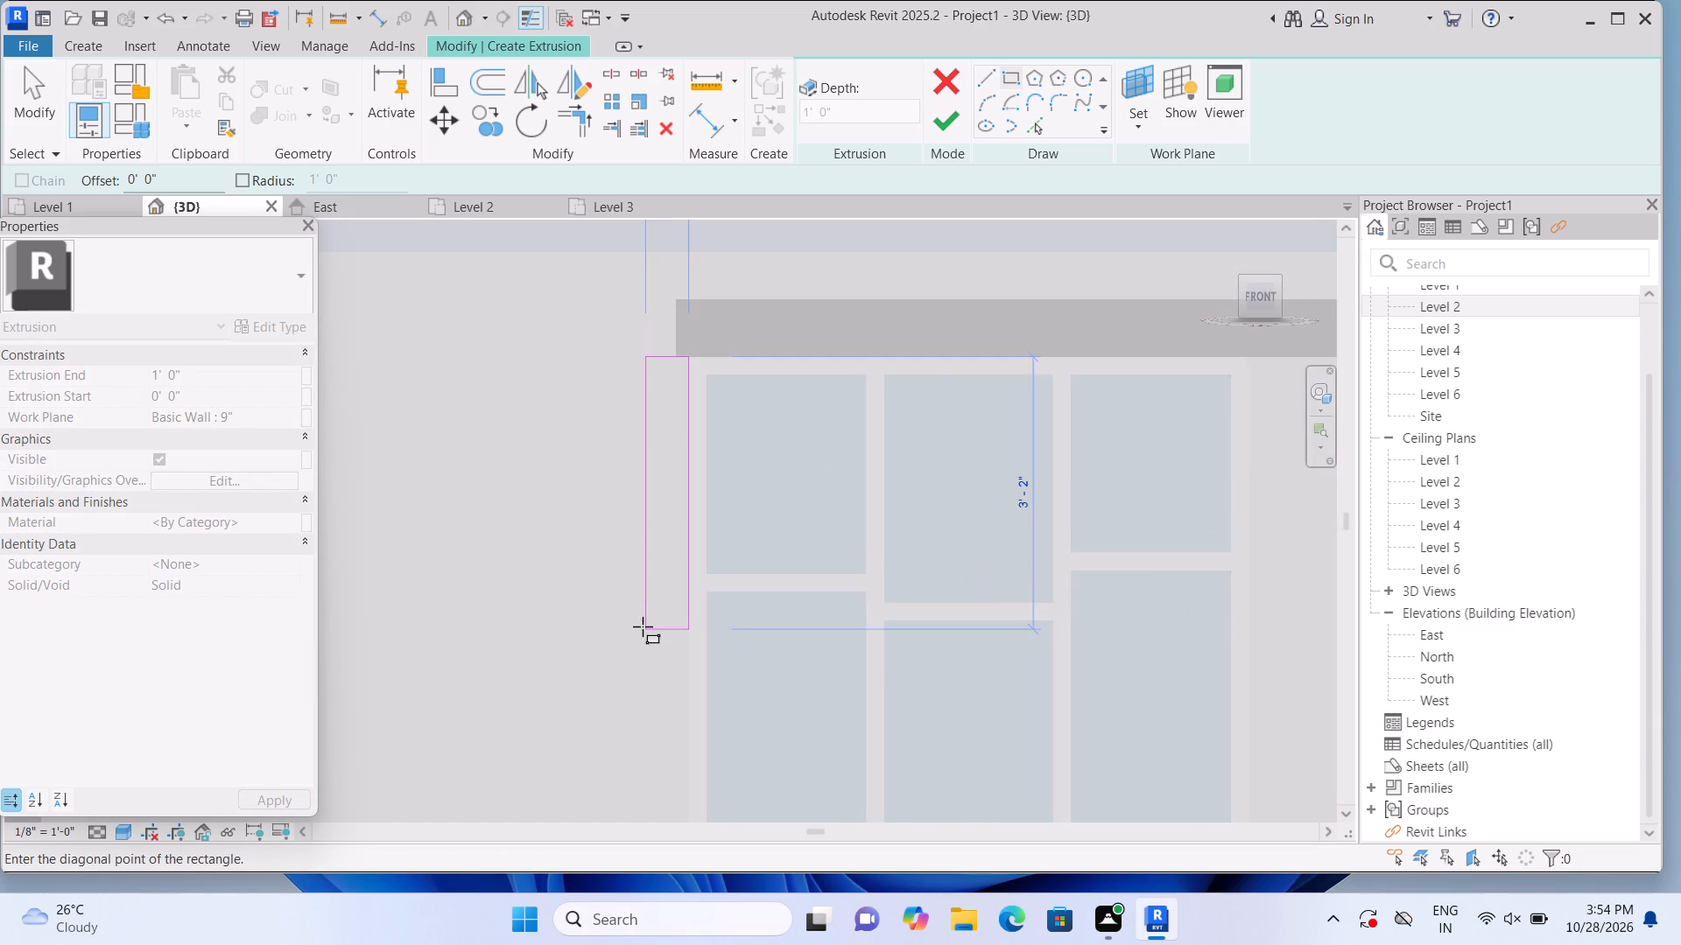
{"action": "scroll", "coordinate": [643, 627], "scroll_direction": "down", "scroll_amount": 2}
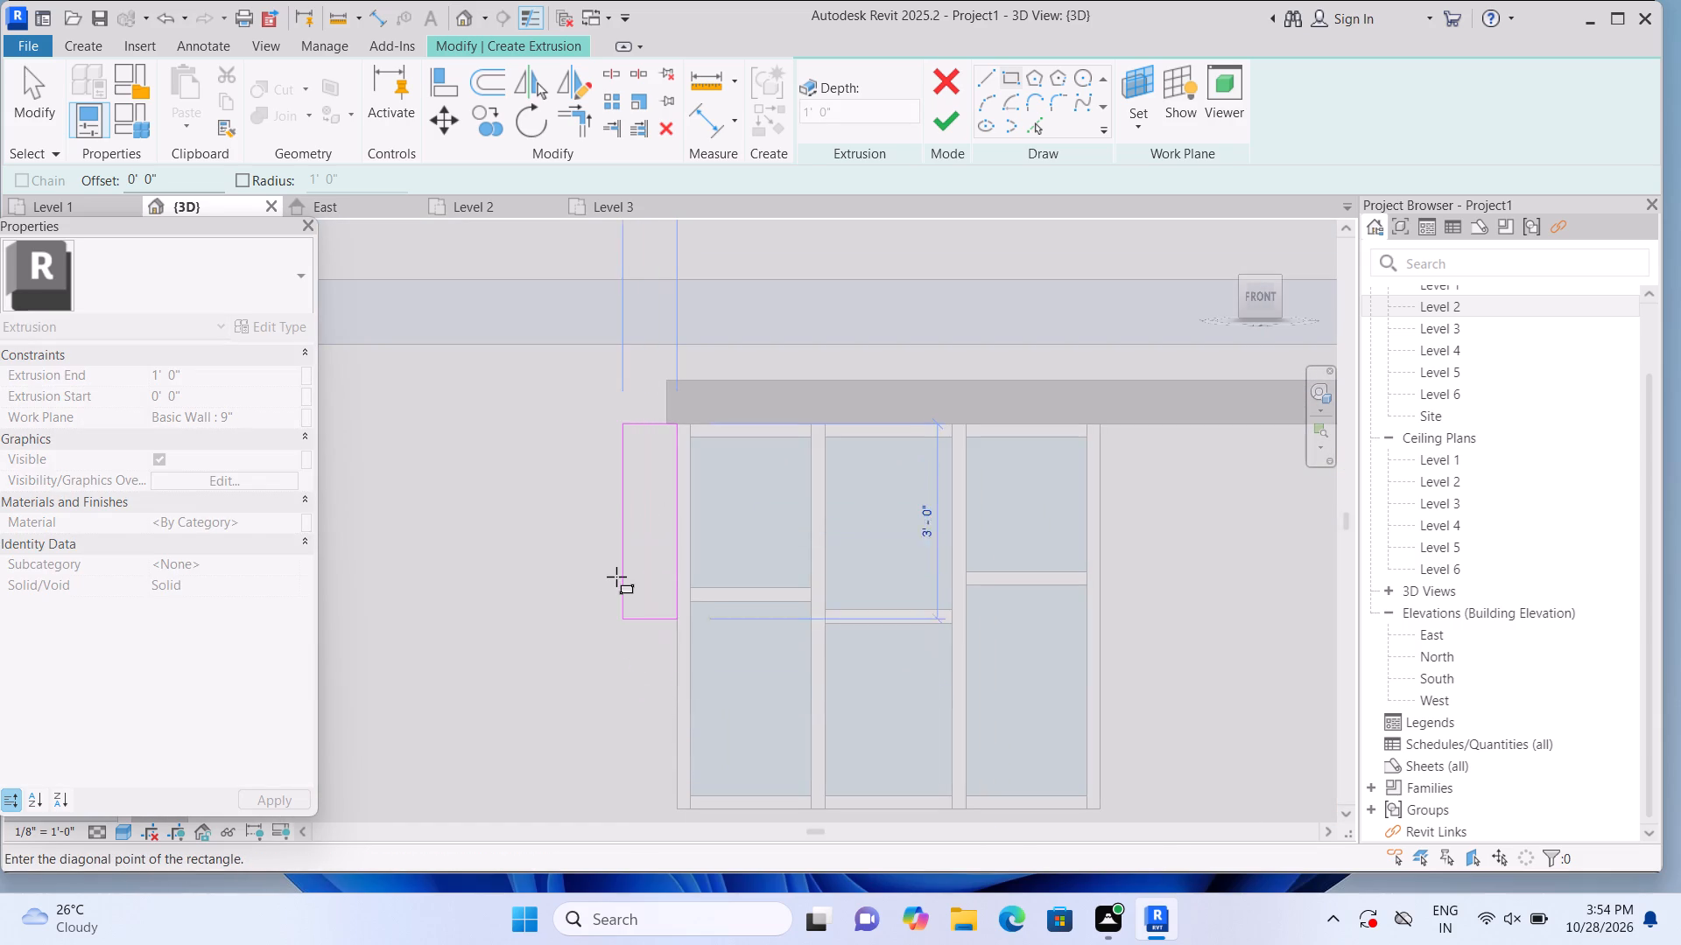
{"action": "scroll", "coordinate": [610, 584], "scroll_direction": "down", "scroll_amount": 3}
{"action": "scroll", "coordinate": [581, 750], "scroll_direction": "down", "scroll_amount": 6}
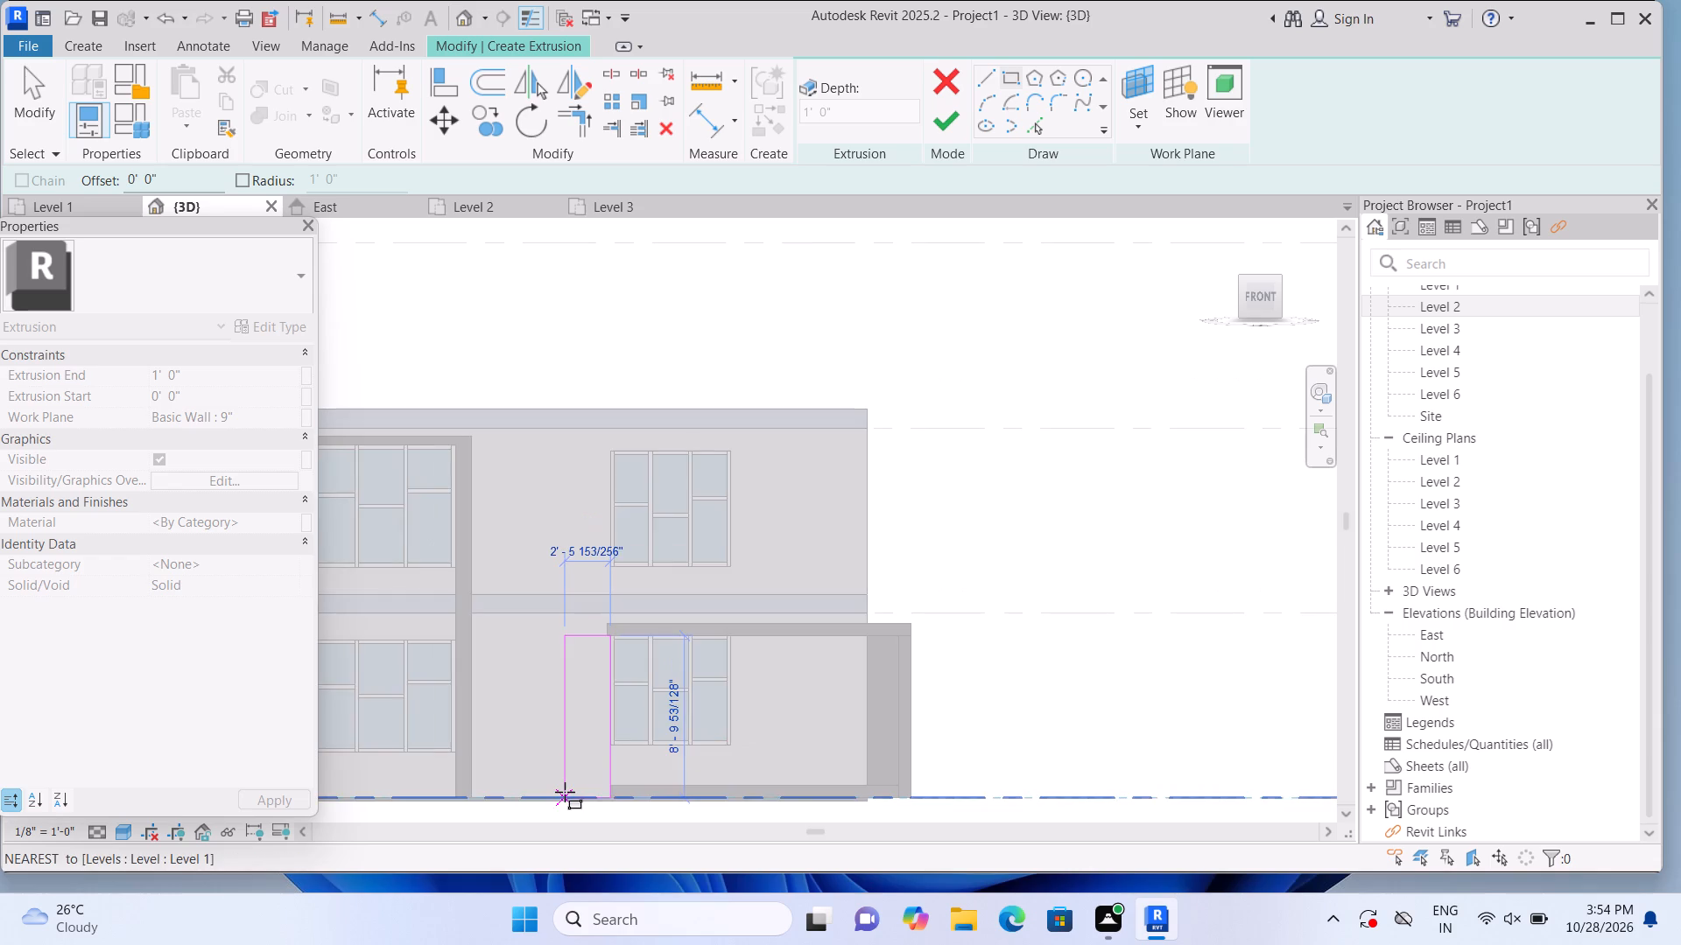
{"action": "scroll", "coordinate": [565, 792], "scroll_direction": "up", "scroll_amount": 4}
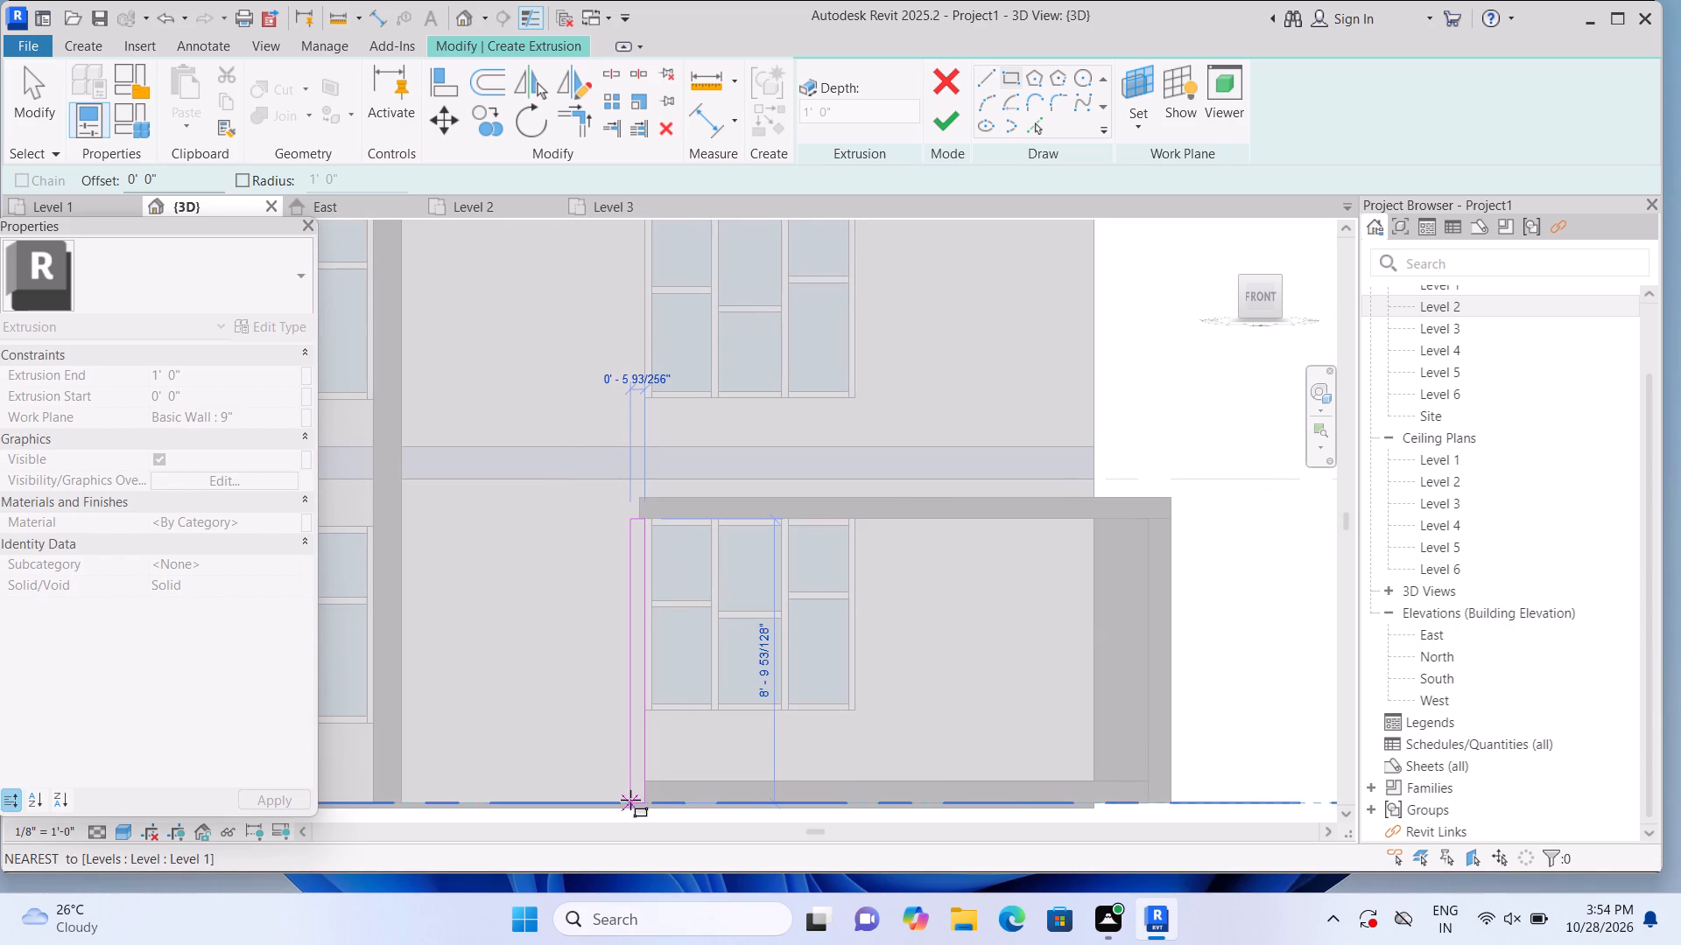
{"action": "left_click", "coordinate": [622, 797]}
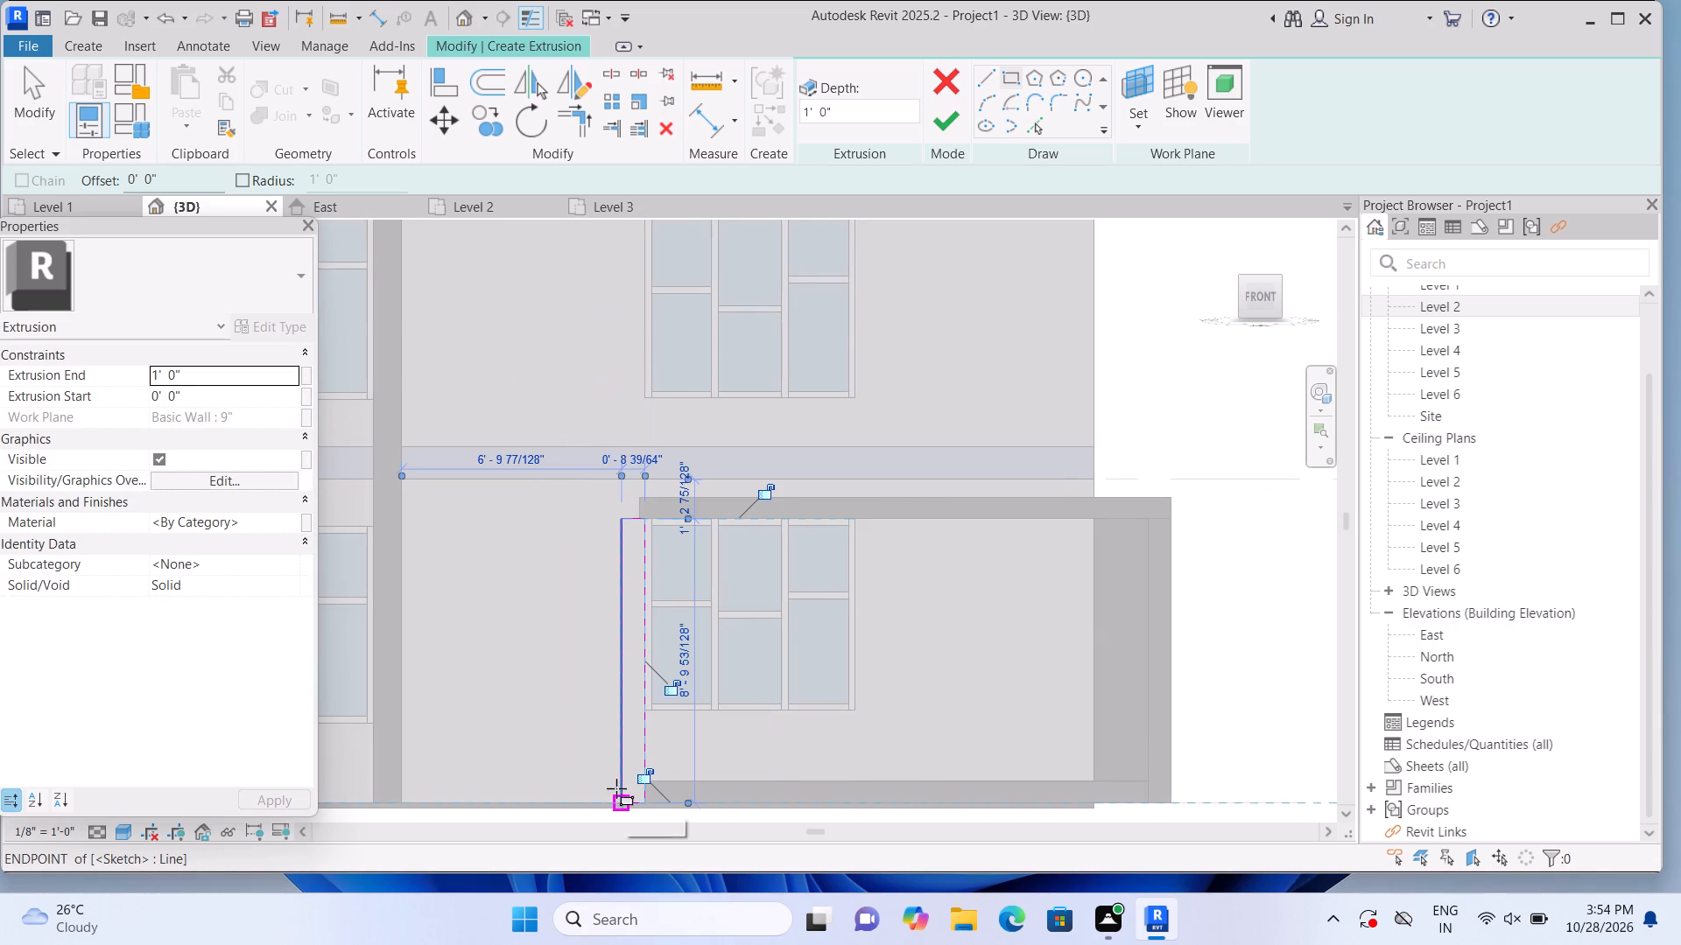
{"action": "left_click", "coordinate": [955, 122]}
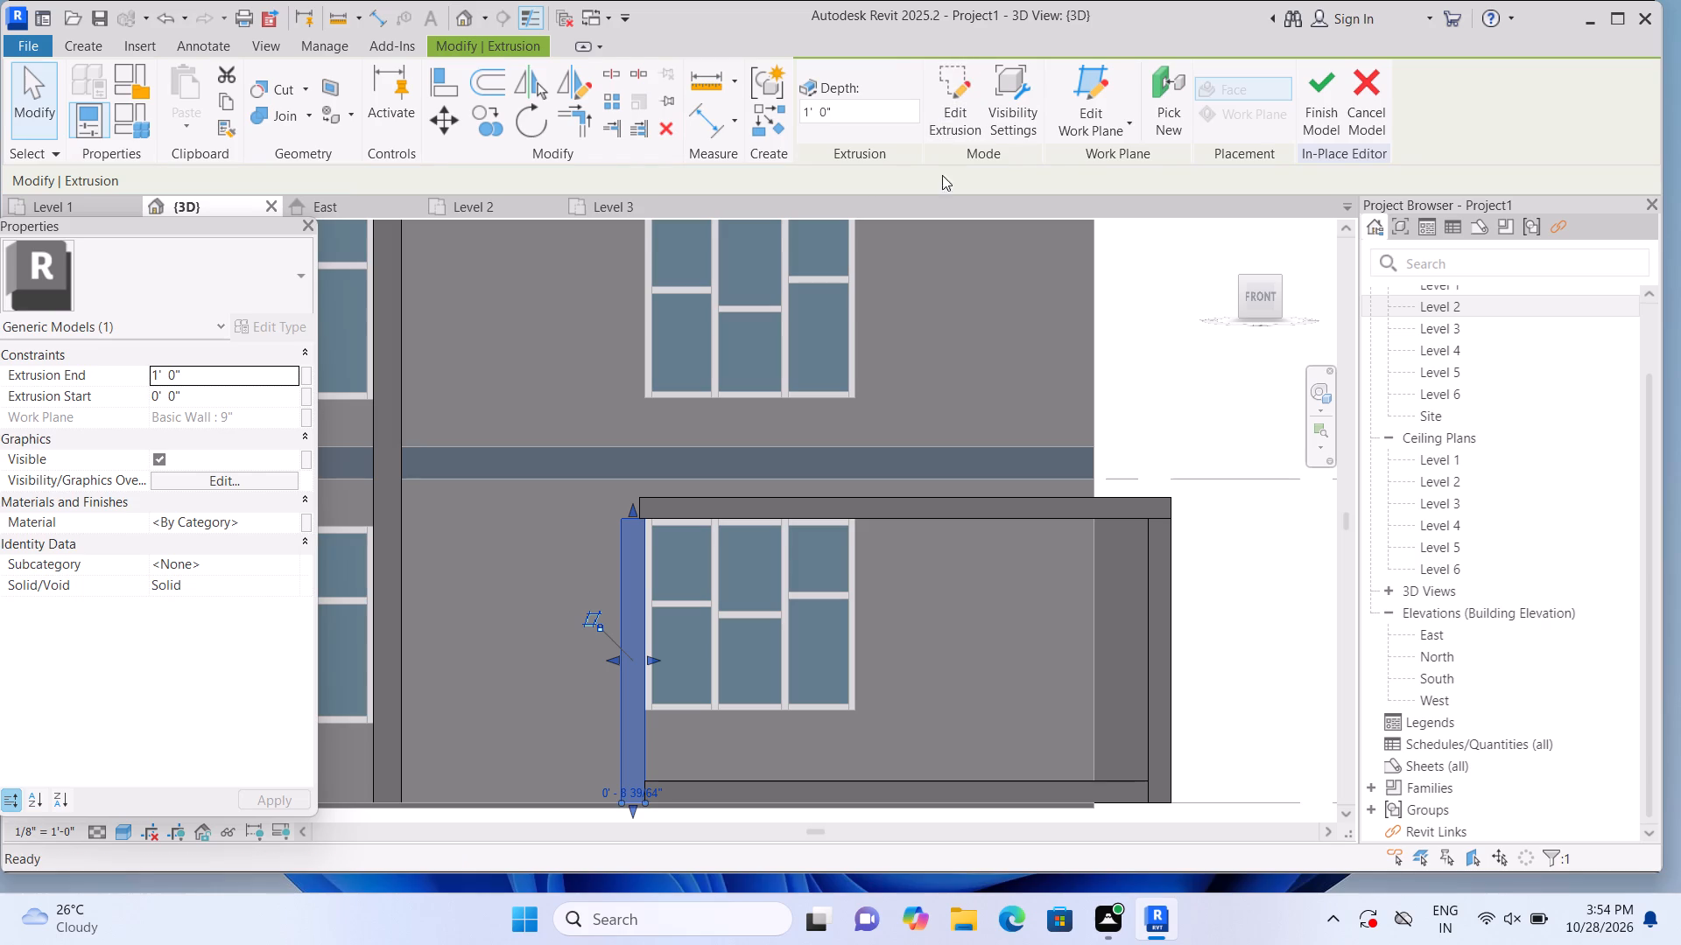
Stretch the new post's top up to the top edge of the horizontal band above the lower window.
{"action": "scroll", "coordinate": [631, 522], "scroll_direction": "up", "scroll_amount": 5}
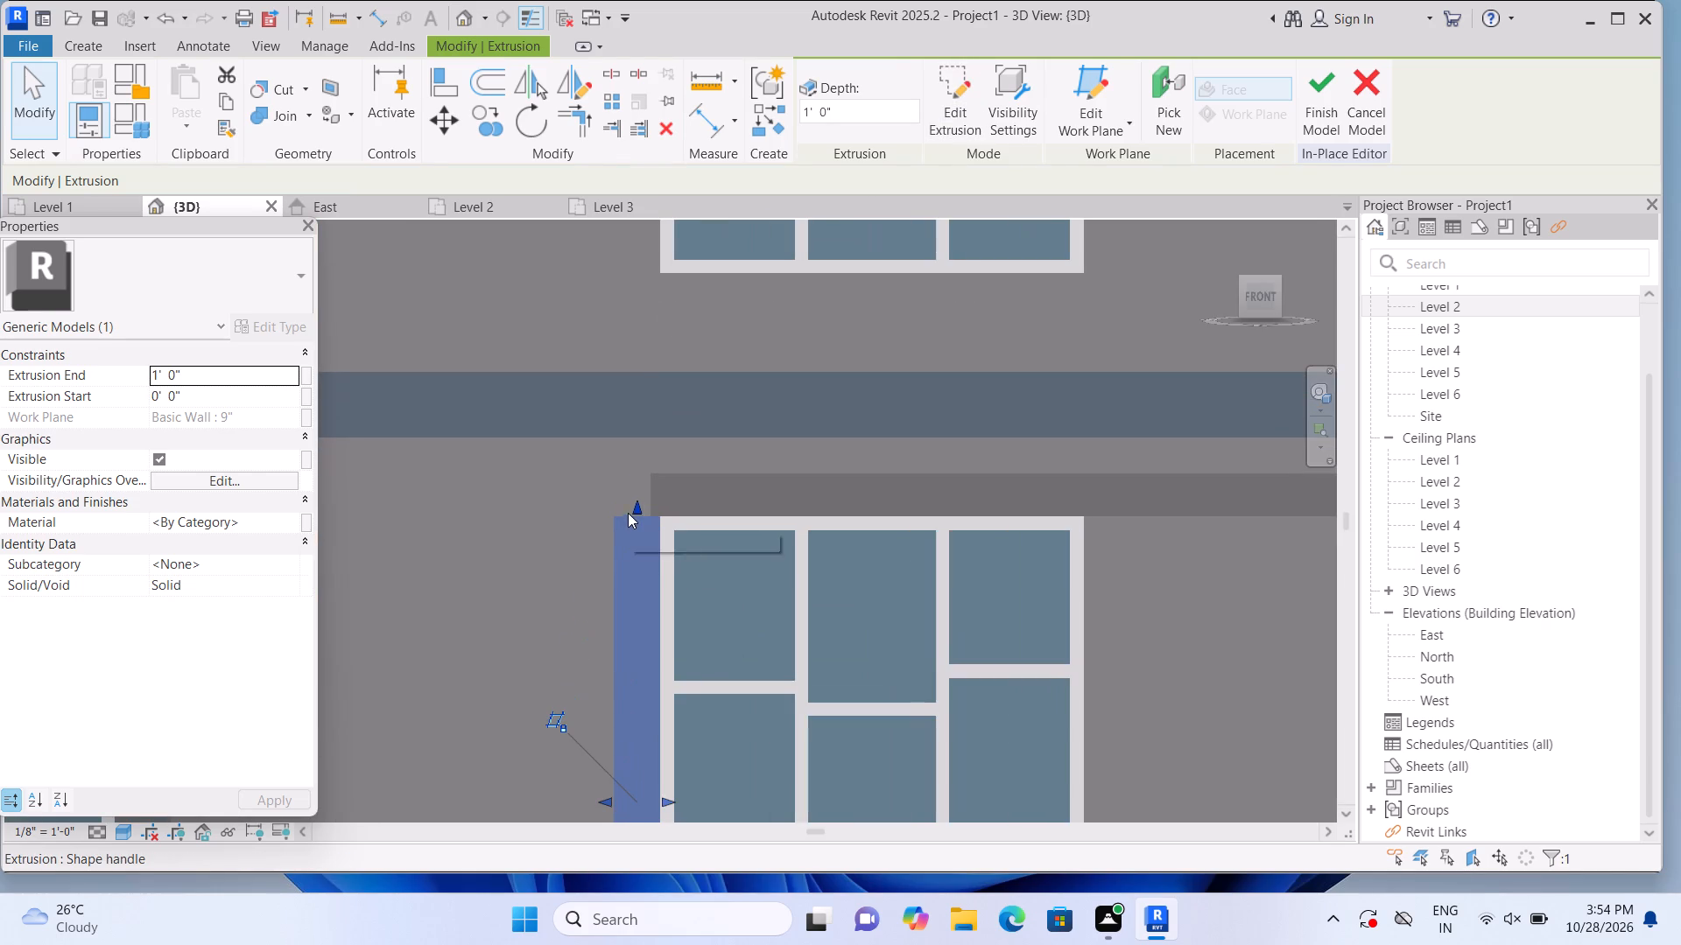
{"action": "left_click_drag", "start_coordinate": [638, 503], "coordinate": [646, 477]}
{"action": "scroll", "coordinate": [644, 508], "scroll_direction": "down", "scroll_amount": 4}
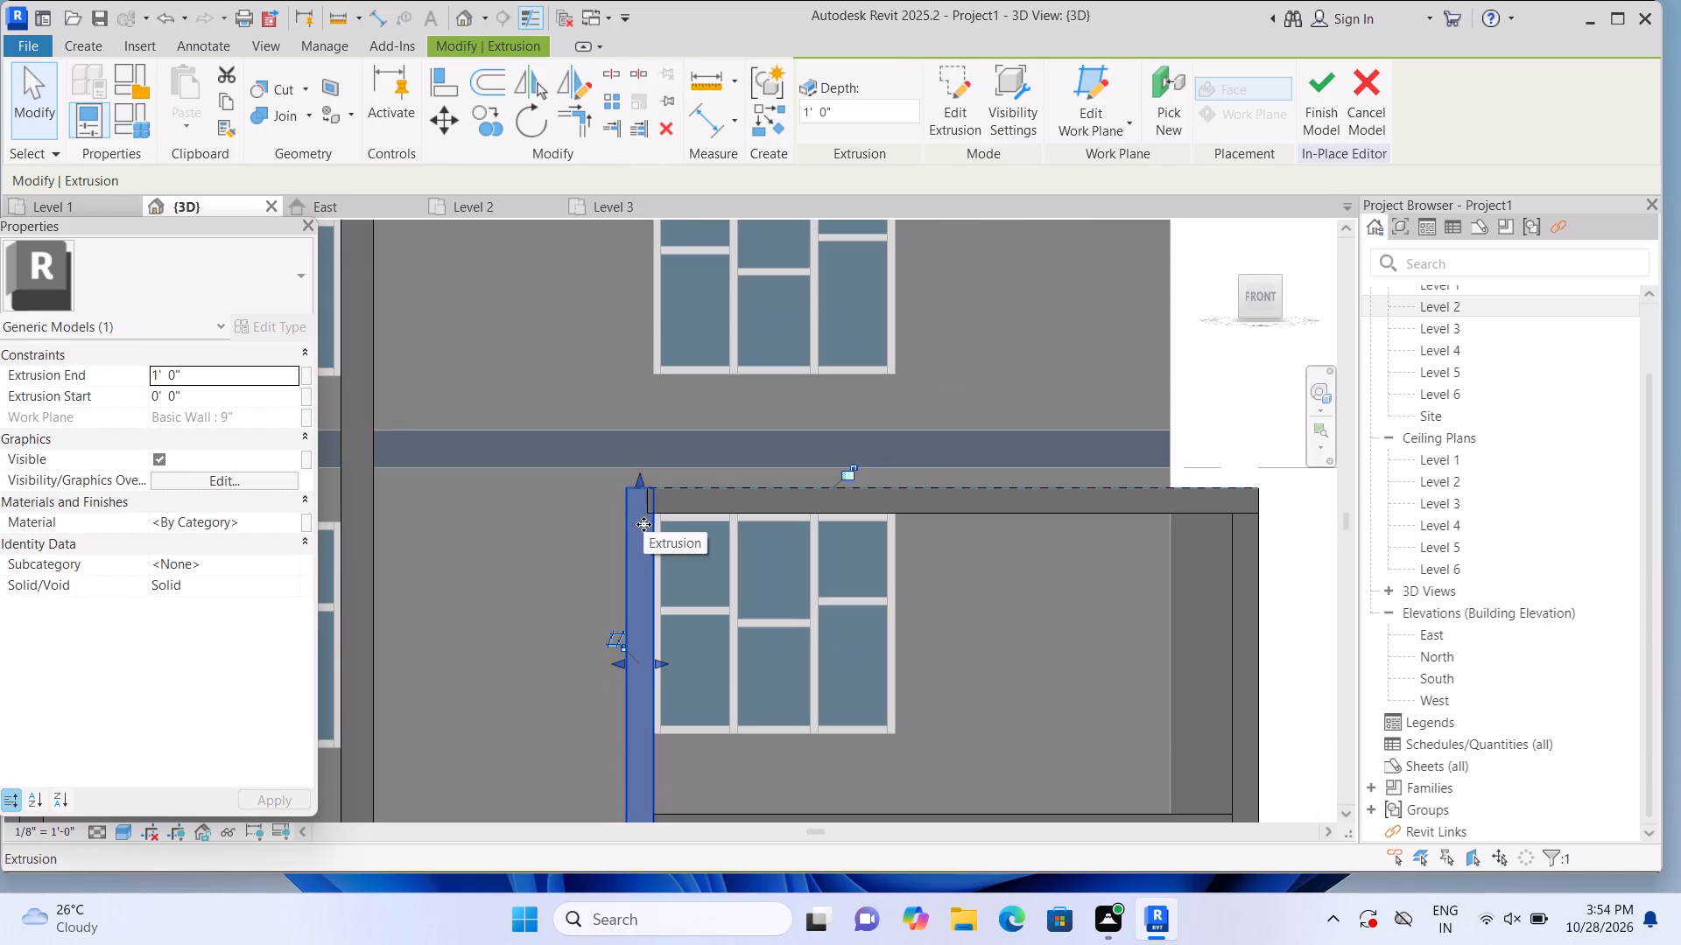
{"action": "key", "text": "Escape"}
Examine in 3D how the new post meets the bands of the frame around the lower window and corner.
{"action": "scroll", "coordinate": [679, 500], "scroll_direction": "down", "scroll_amount": 3}
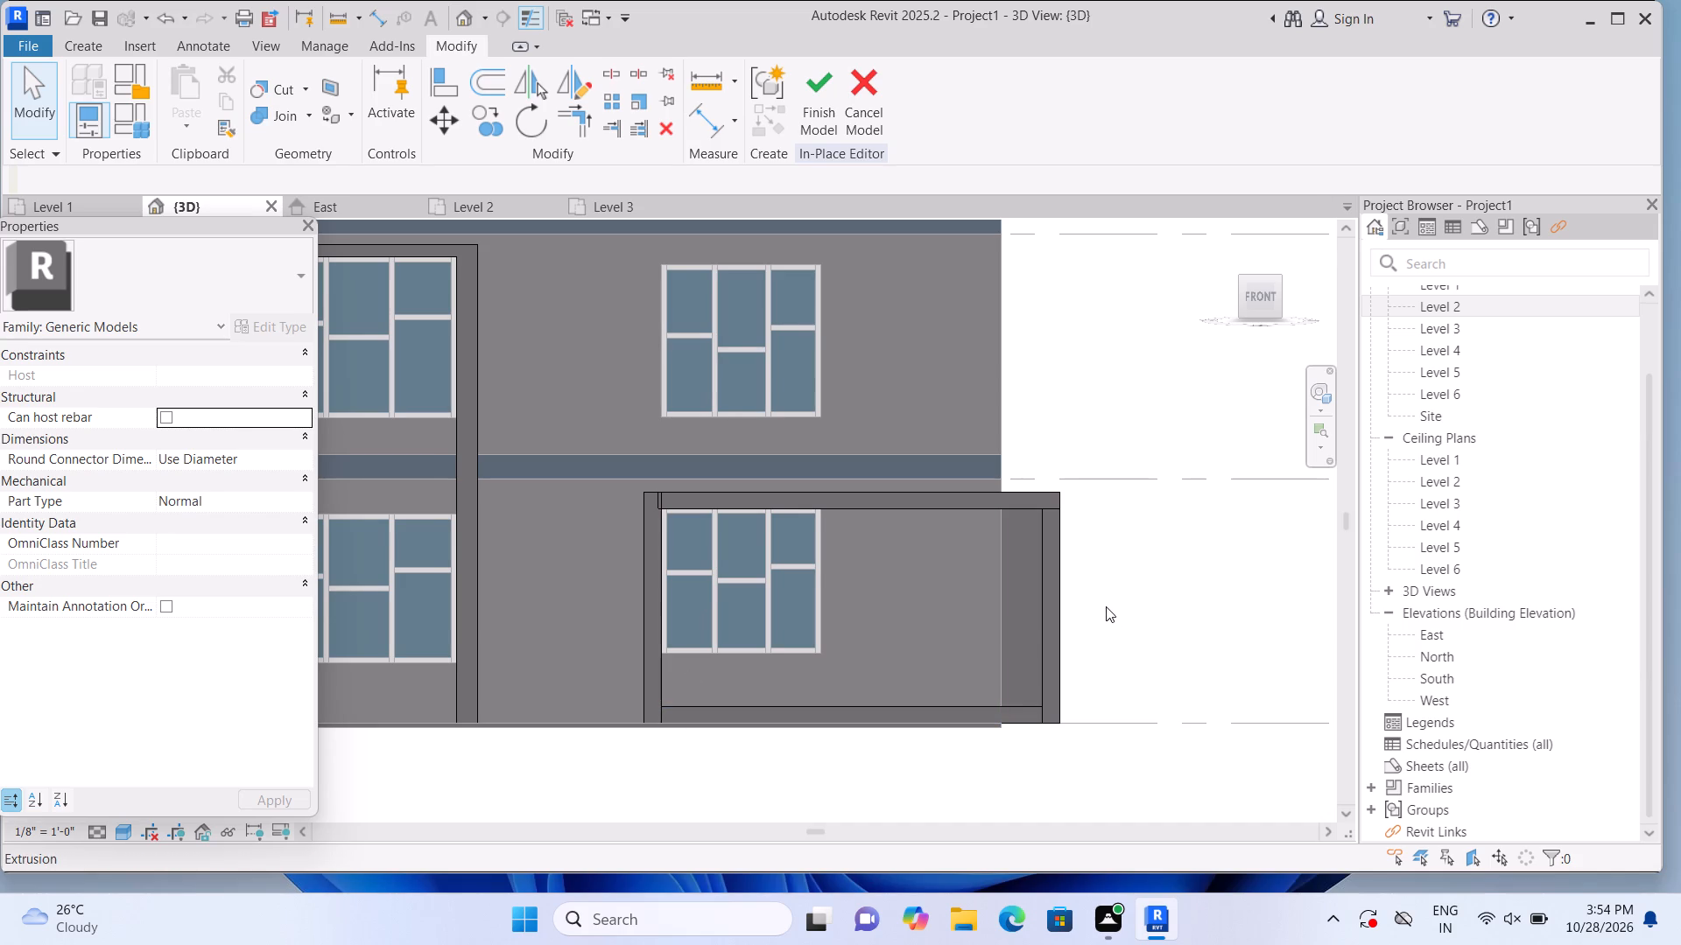
{"action": "left_click", "coordinate": [1218, 231]}
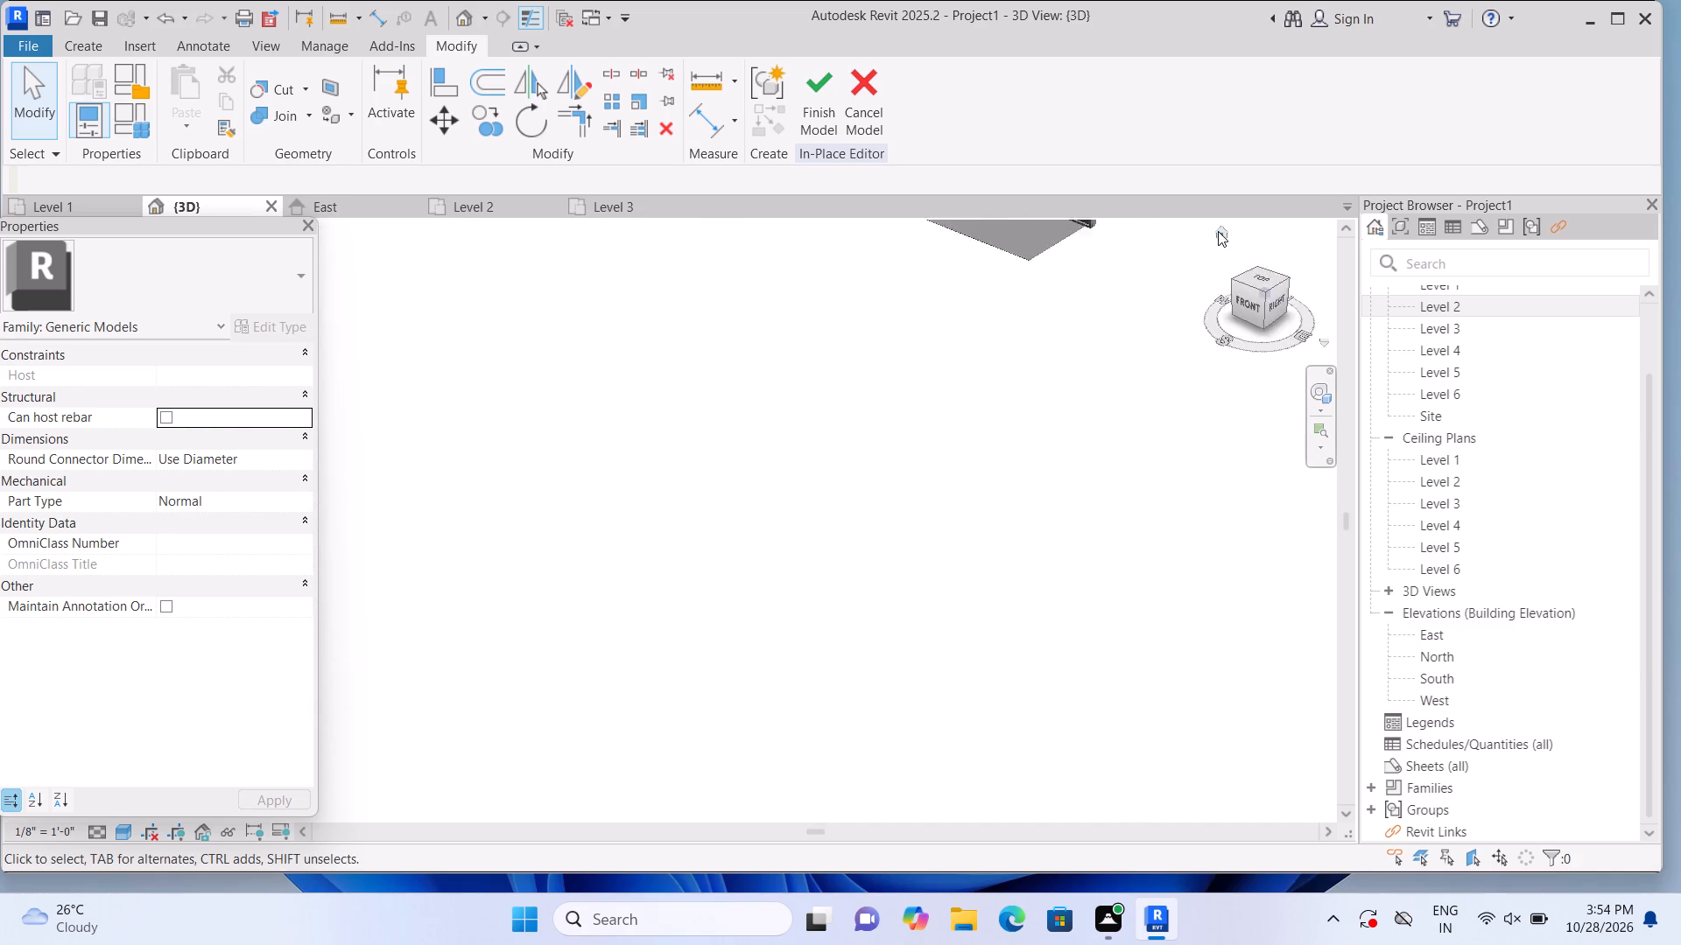
{"action": "scroll", "coordinate": [353, 636], "scroll_direction": "up", "scroll_amount": 1}
{"action": "scroll", "coordinate": [476, 579], "scroll_direction": "up", "scroll_amount": 6}
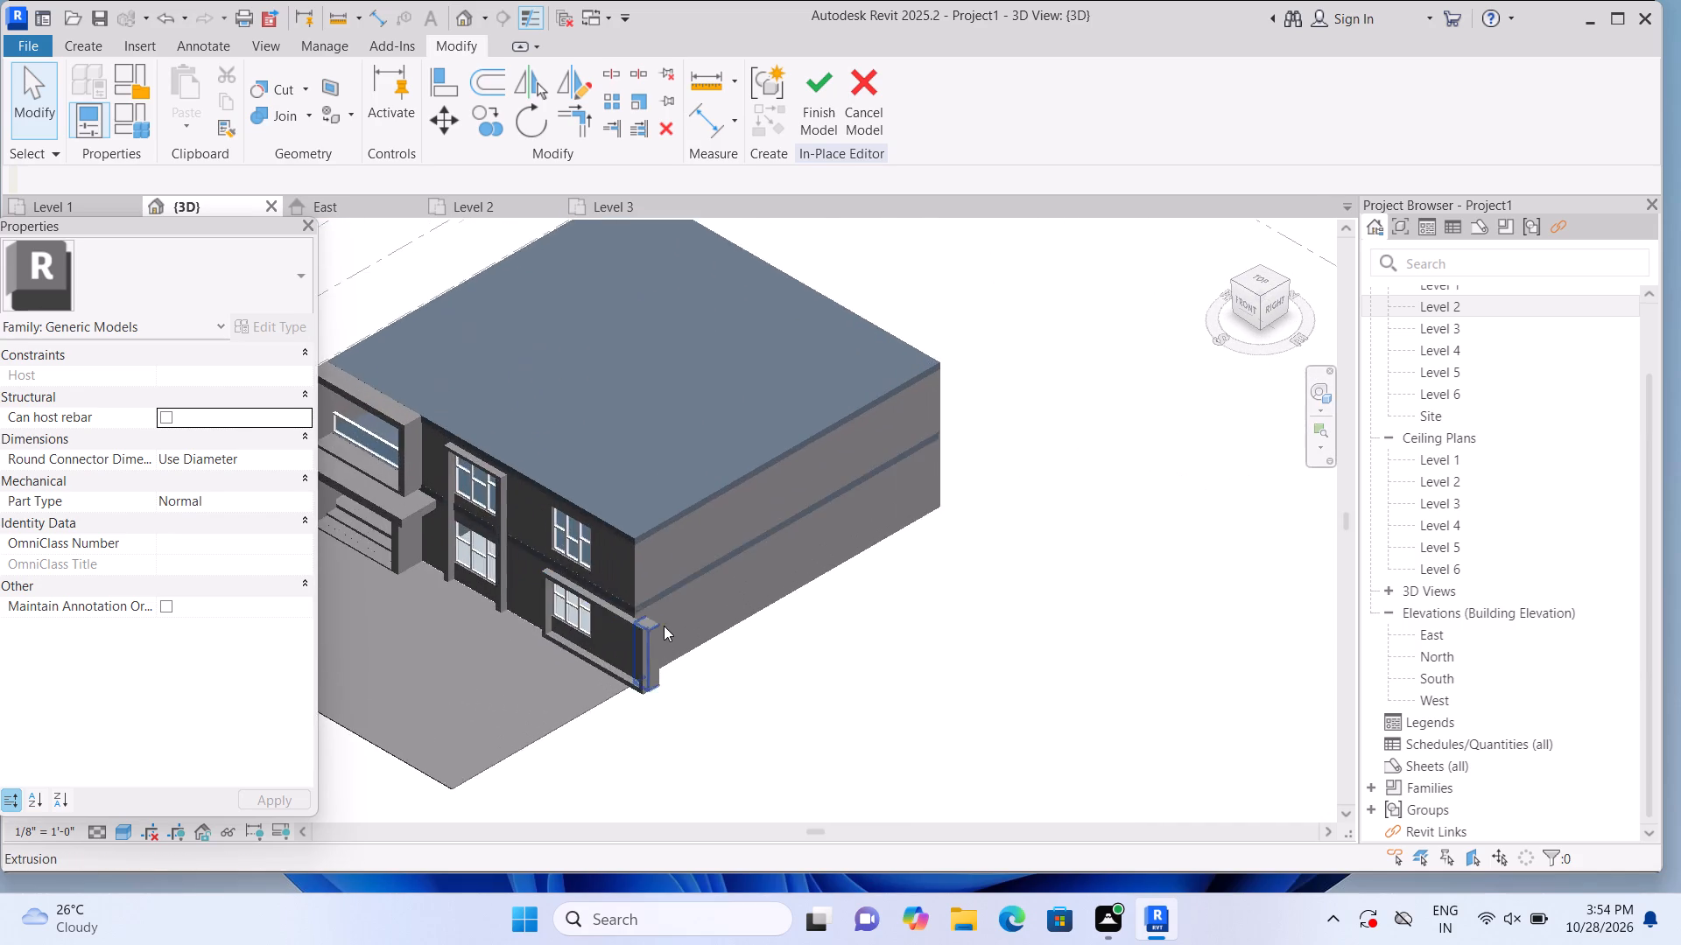
{"action": "scroll", "coordinate": [609, 691], "scroll_direction": "up", "scroll_amount": 2}
{"action": "middle_click_drag", "start_coordinate": [475, 671], "coordinate": [651, 605]}
{"action": "scroll", "coordinate": [824, 608], "scroll_direction": "up", "scroll_amount": 2}
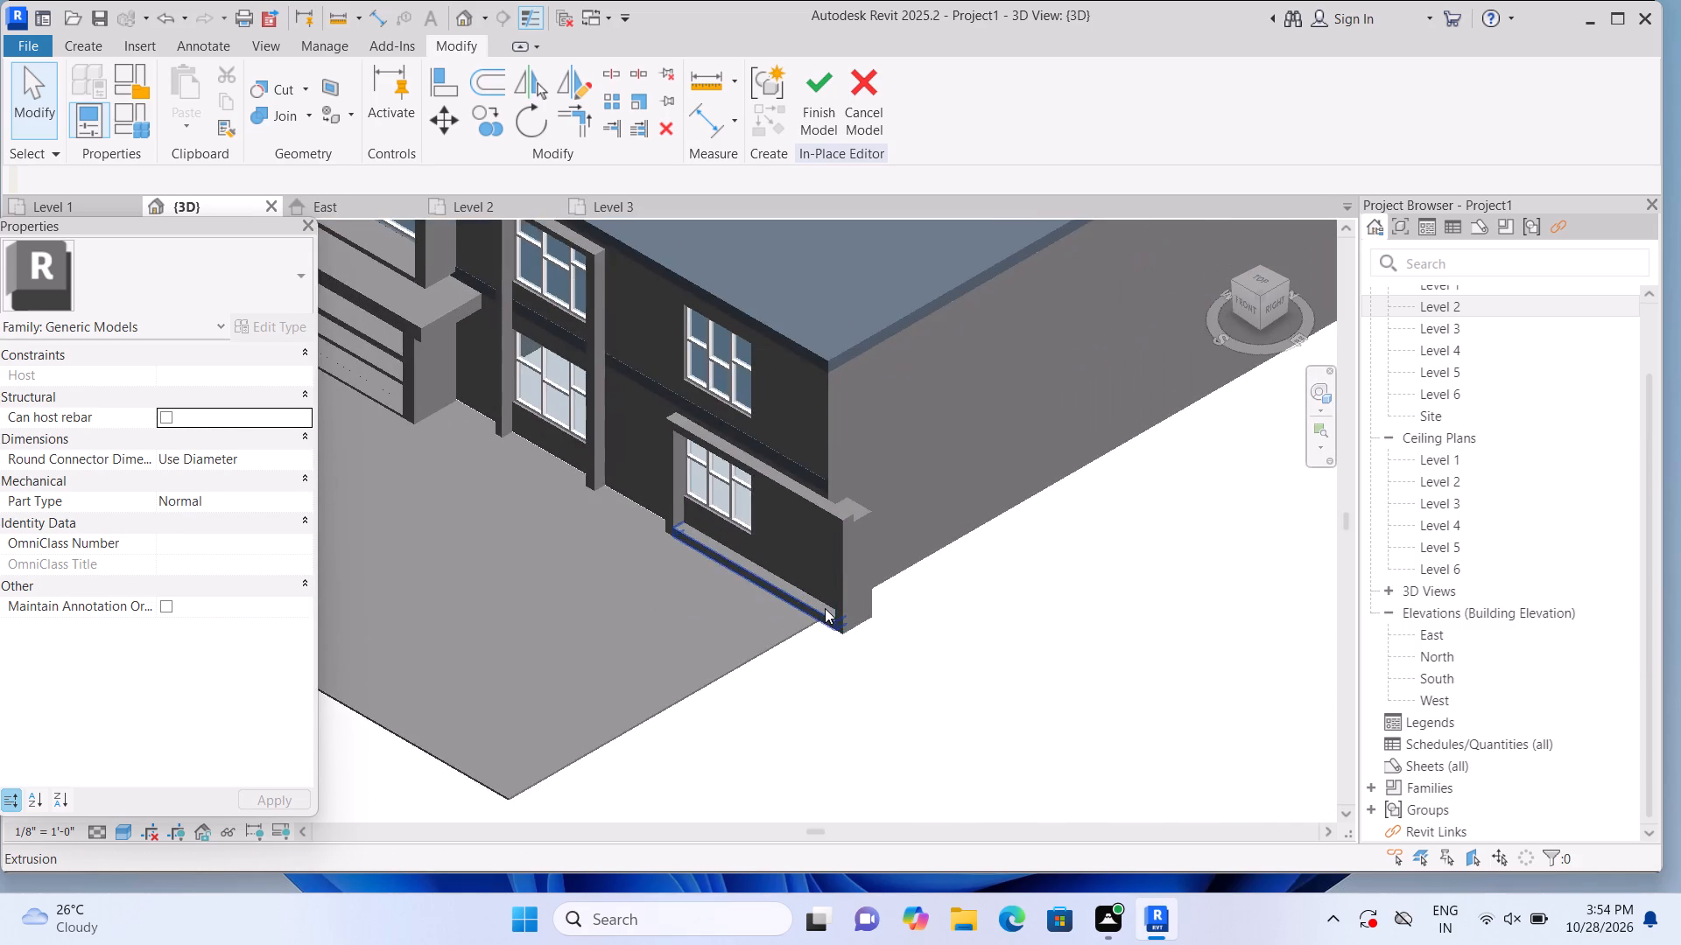
{"action": "scroll", "coordinate": [825, 608], "scroll_direction": "up", "scroll_amount": 3}
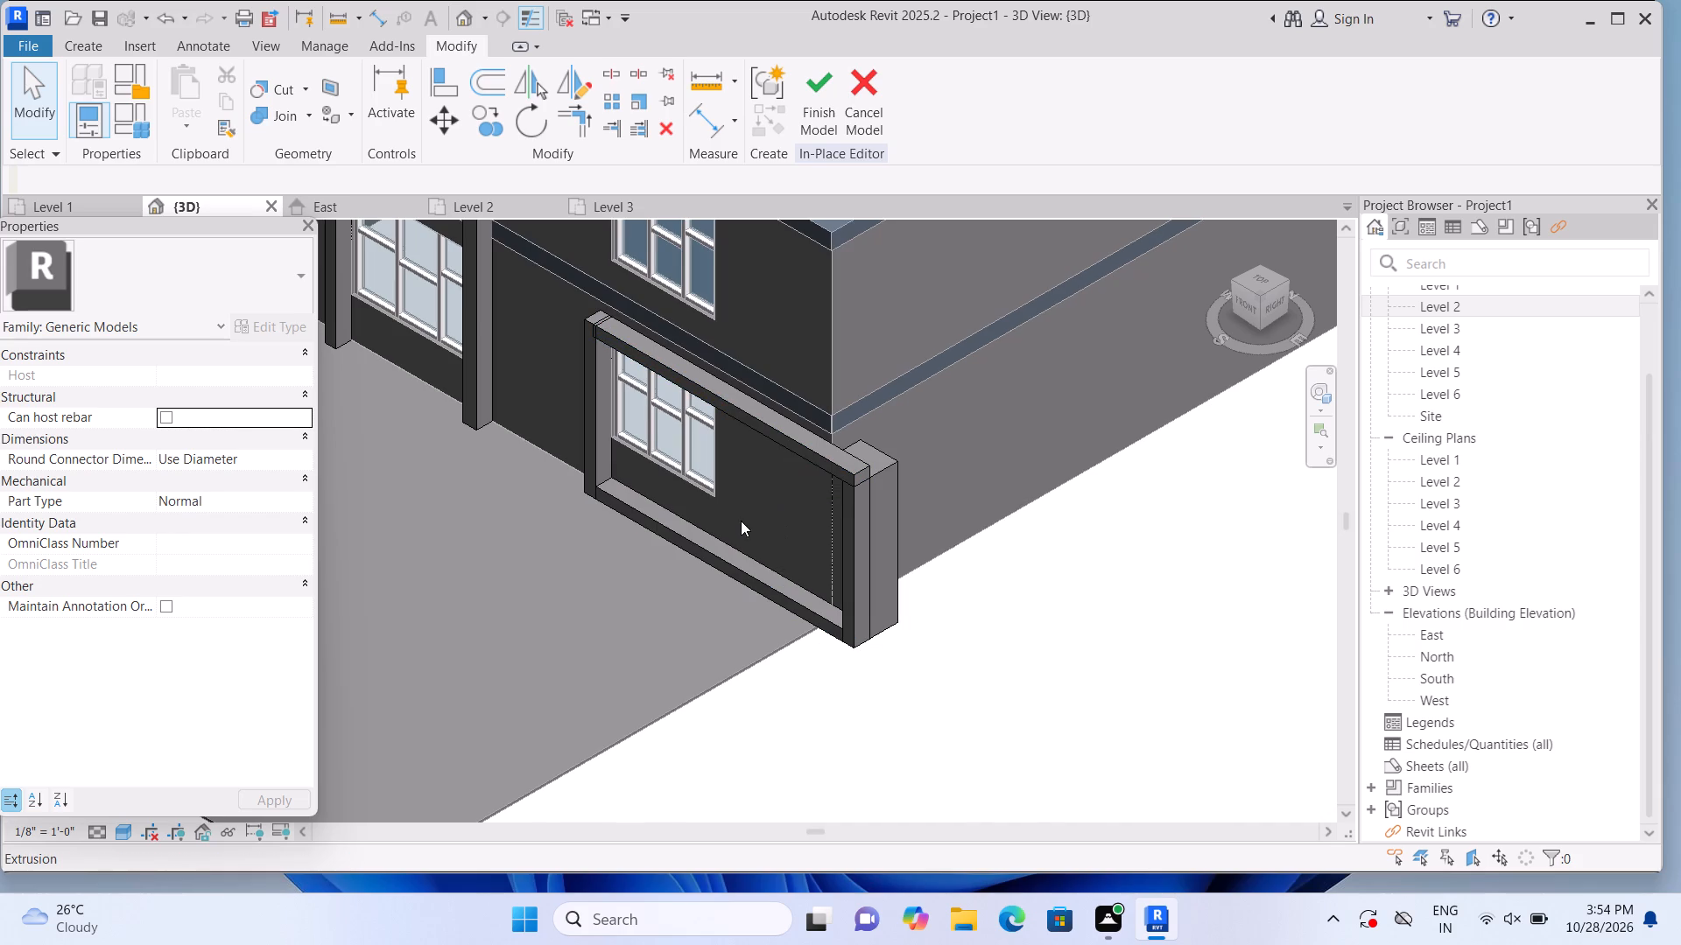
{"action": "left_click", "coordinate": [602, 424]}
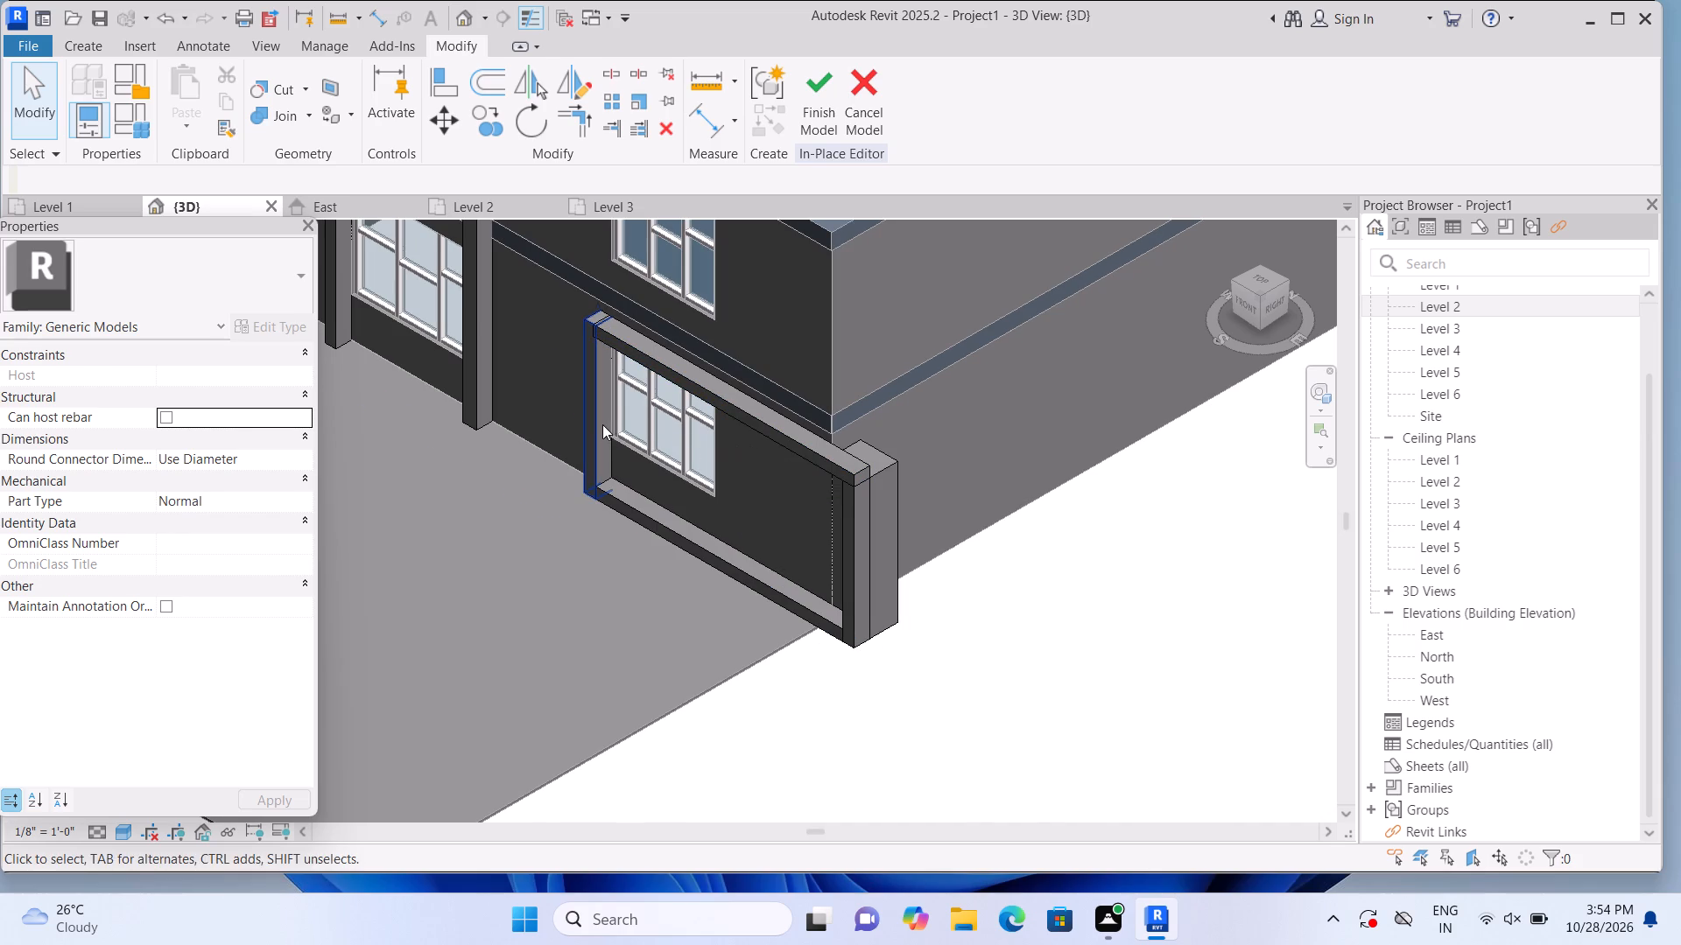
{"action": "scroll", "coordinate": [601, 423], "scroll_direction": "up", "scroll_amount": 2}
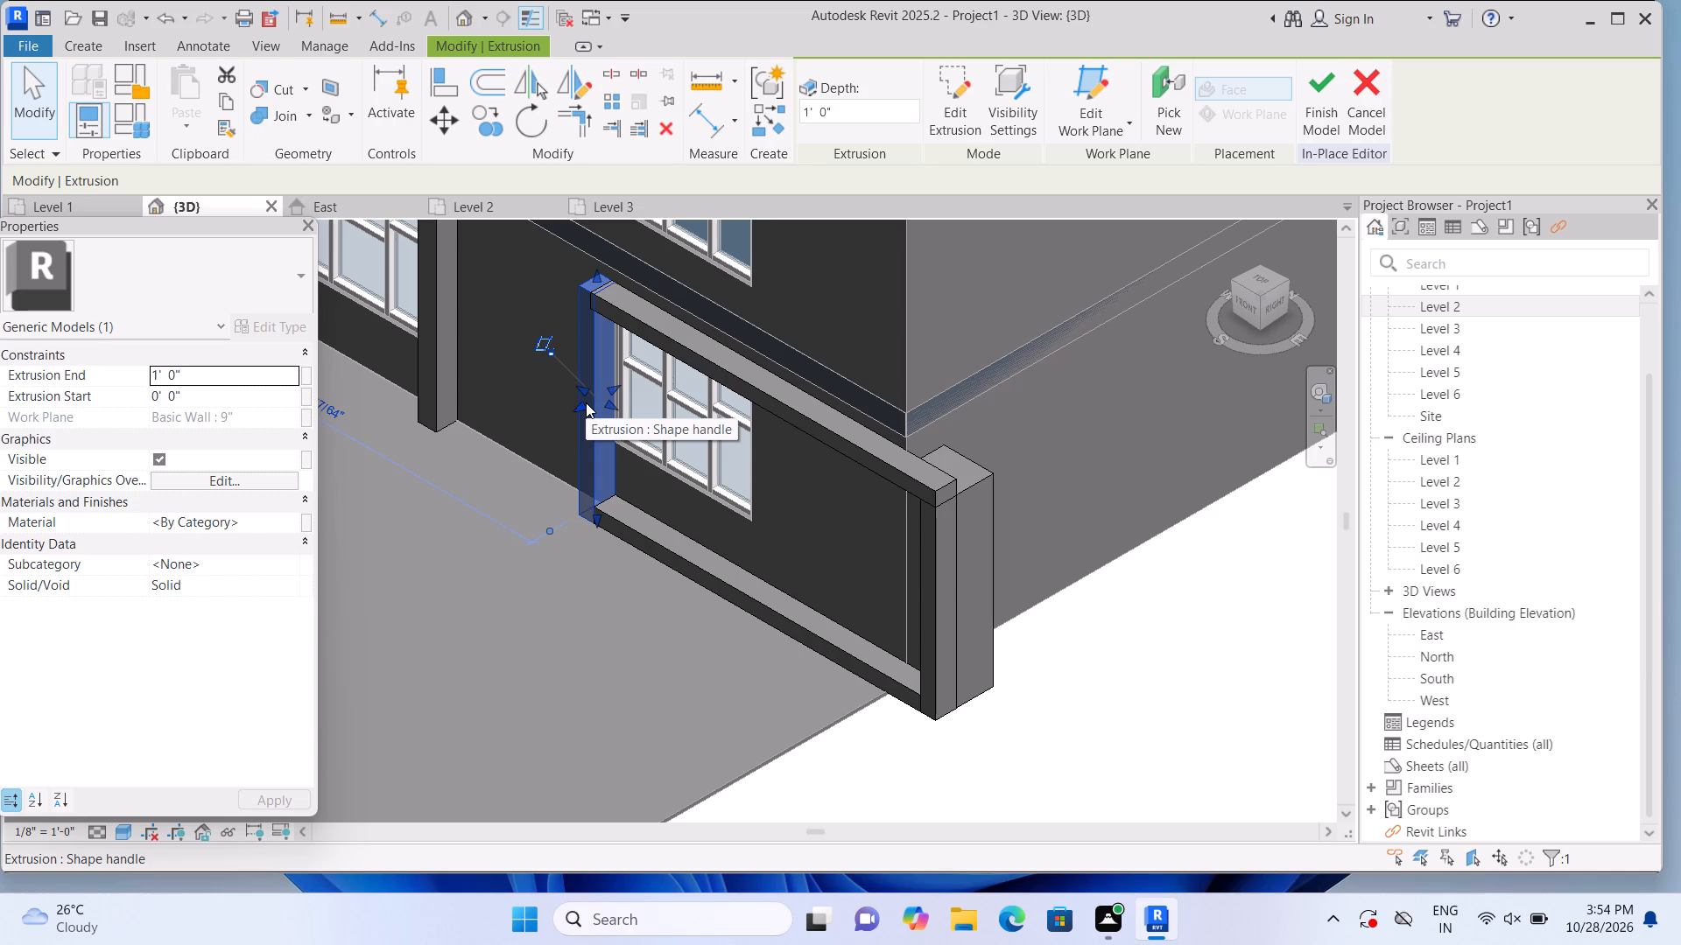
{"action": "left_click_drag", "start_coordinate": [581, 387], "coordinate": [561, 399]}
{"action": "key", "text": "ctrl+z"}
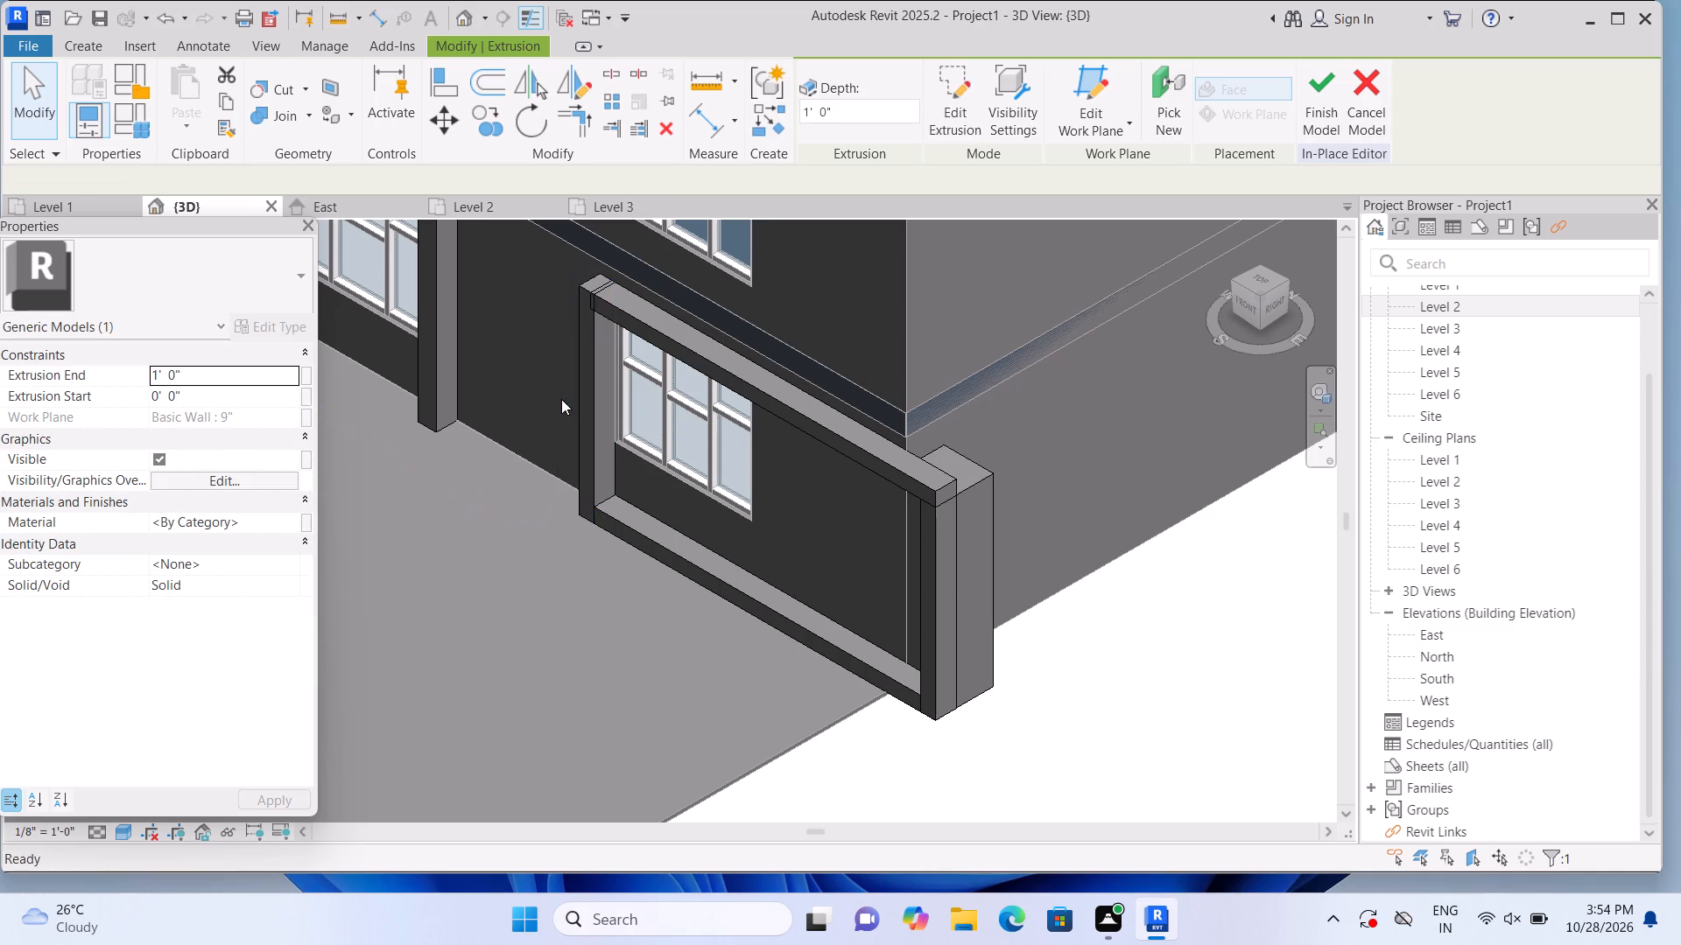
Stretch the front face of the post beside the lower window outward until the post is about 2' 11 13/64" deep.
{"action": "left_click", "coordinate": [600, 395]}
{"action": "left_click_drag", "start_coordinate": [583, 404], "coordinate": [564, 416]}
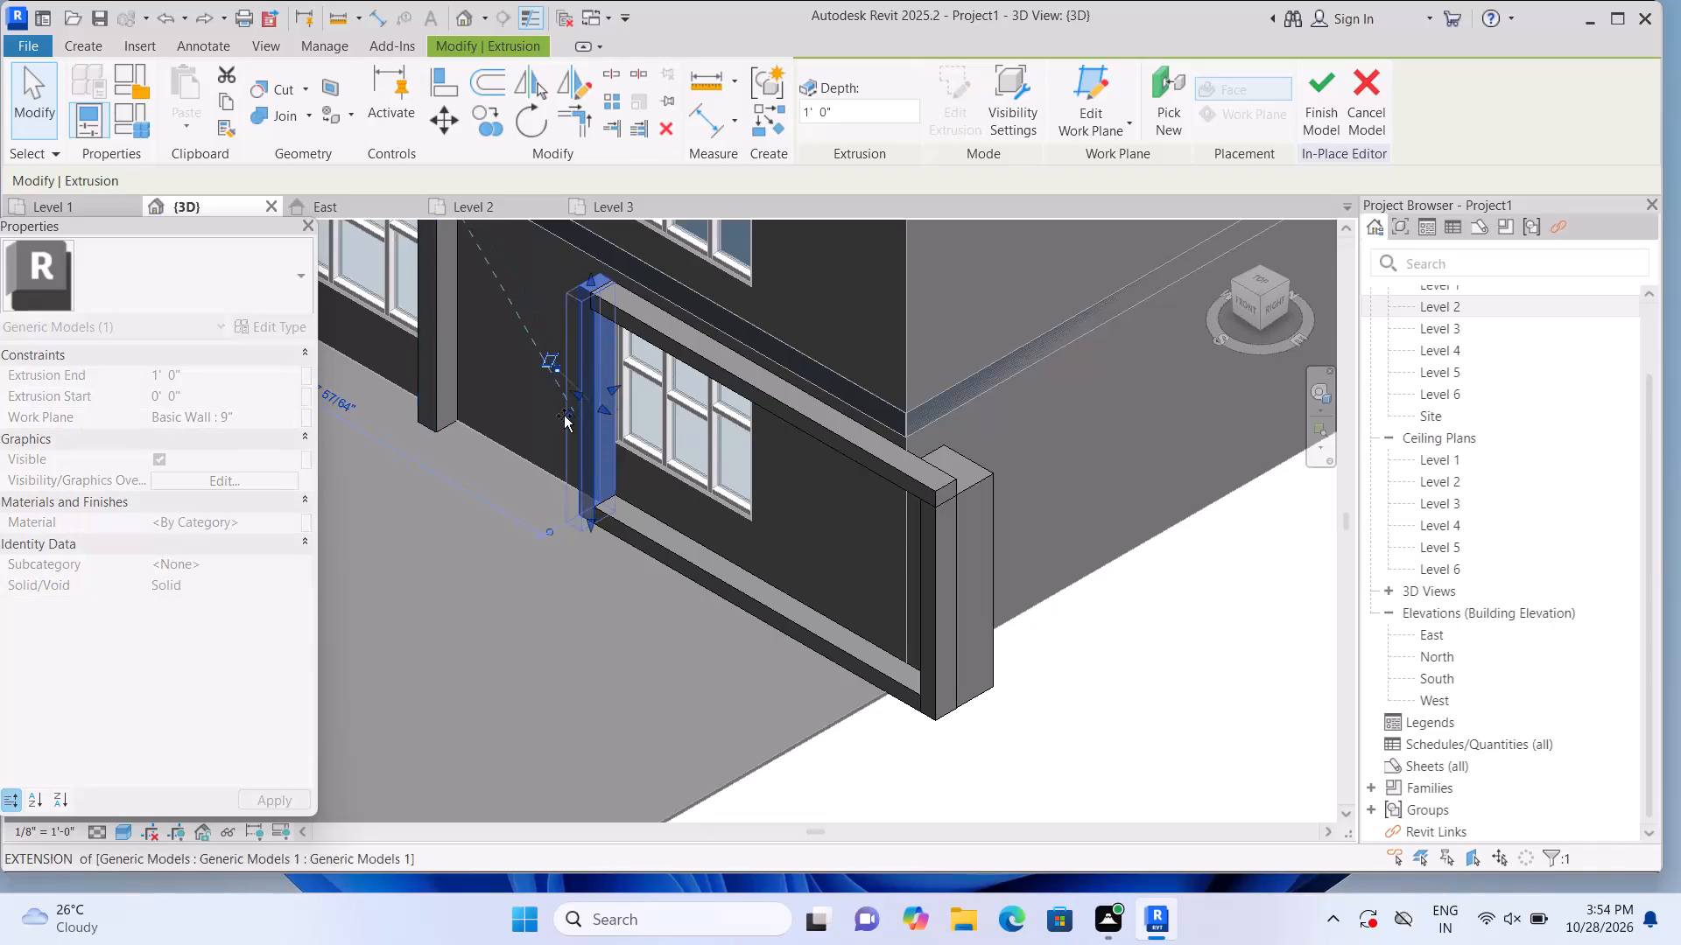
{"action": "left_click_drag", "start_coordinate": [564, 416], "coordinate": [568, 417]}
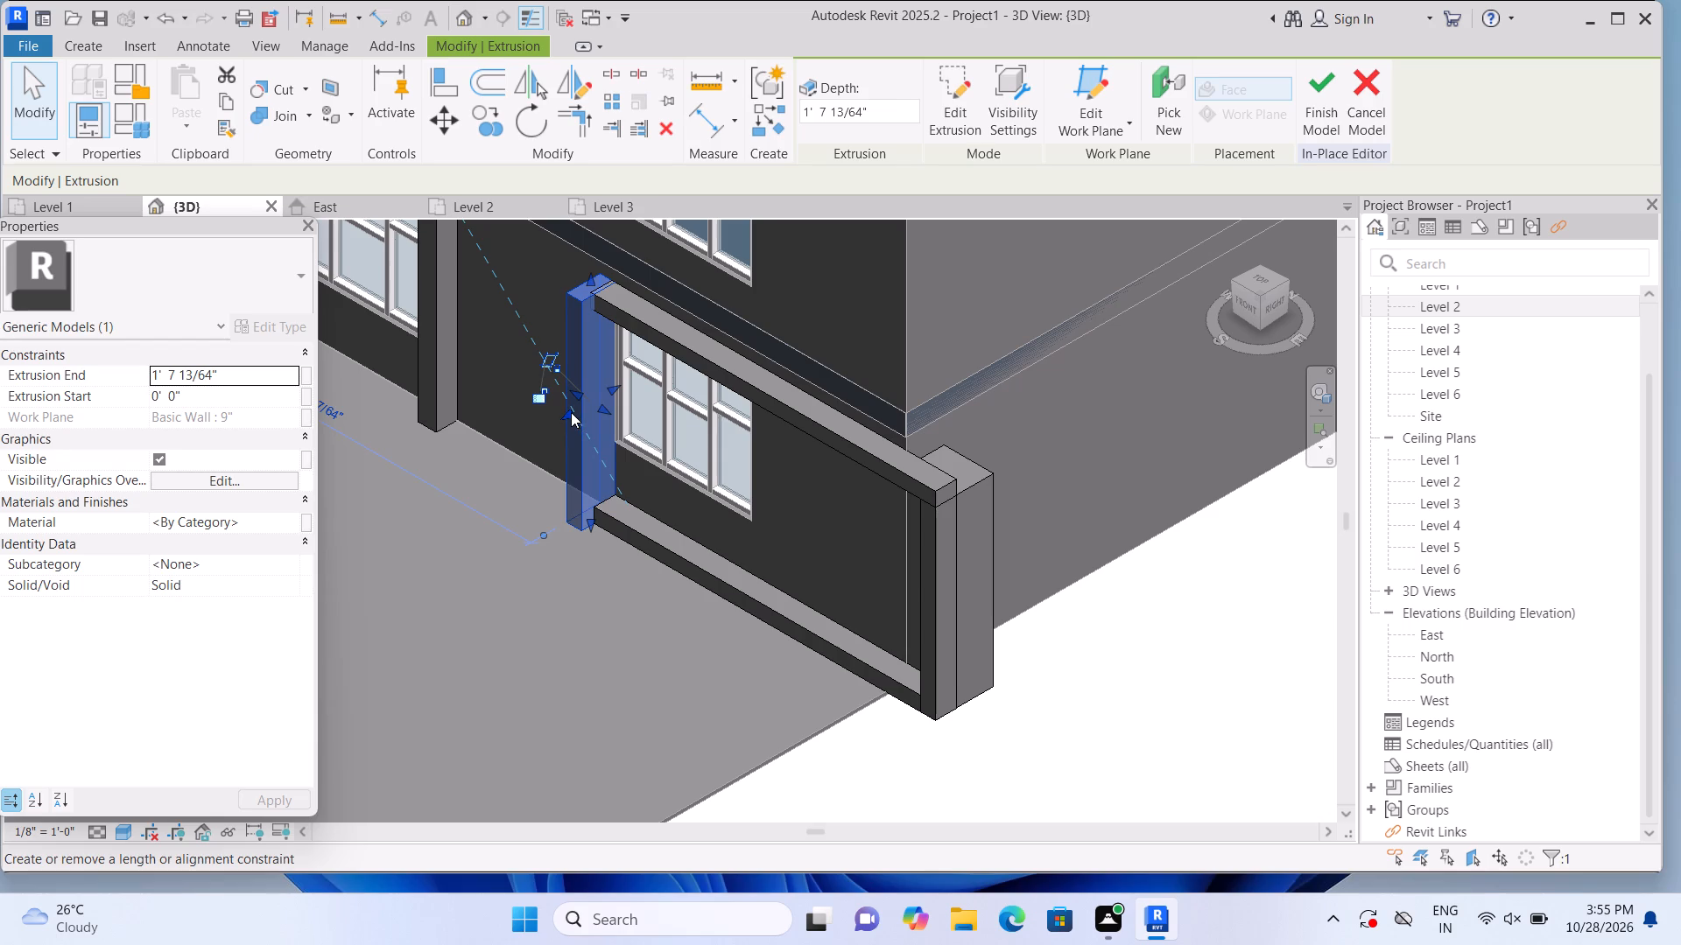
{"action": "left_click_drag", "start_coordinate": [569, 411], "coordinate": [556, 423]}
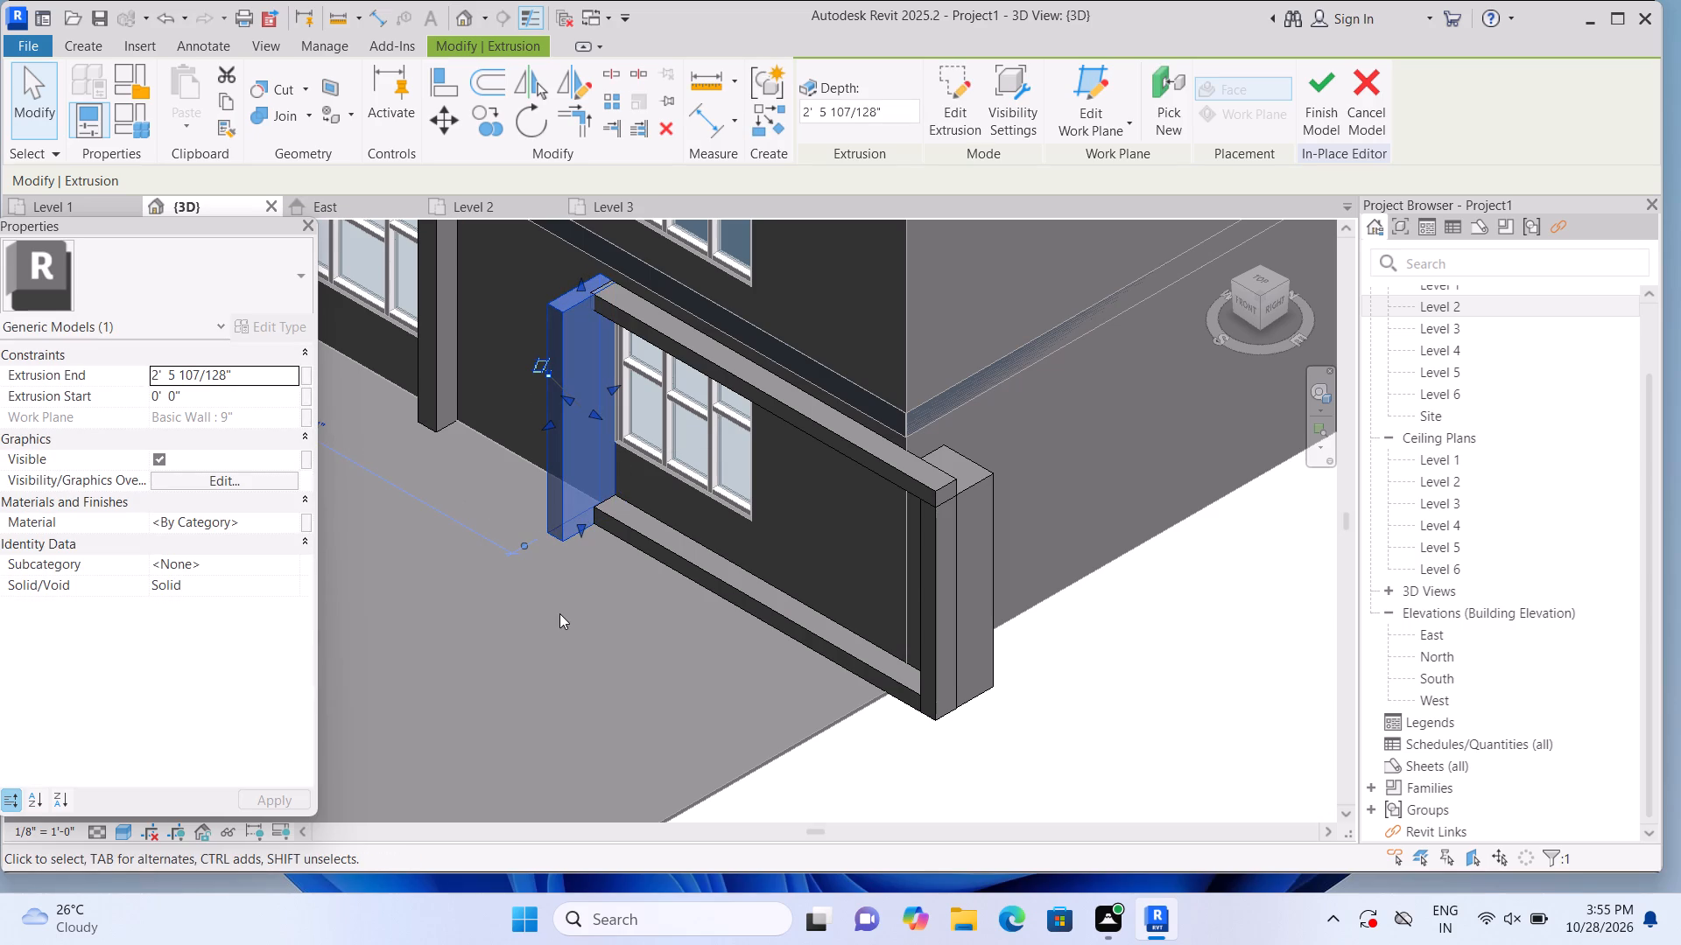
{"action": "left_click", "coordinate": [892, 782]}
{"action": "scroll", "coordinate": [892, 780], "scroll_direction": "down", "scroll_amount": 4}
{"action": "scroll", "coordinate": [890, 780], "scroll_direction": "up", "scroll_amount": 4}
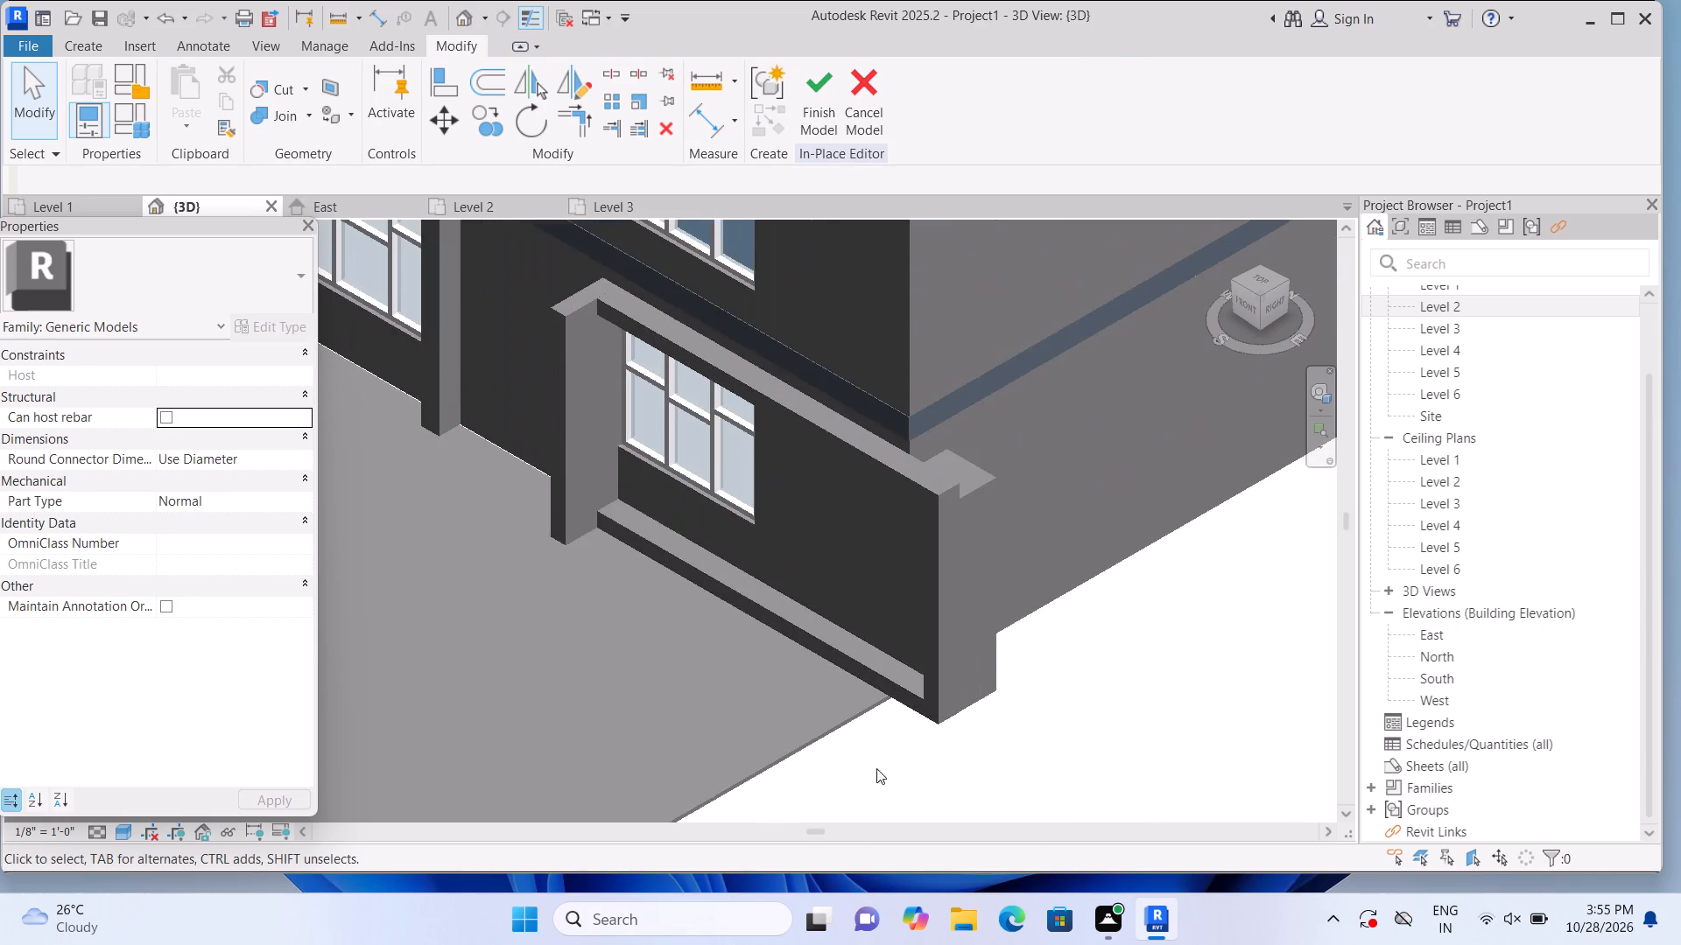
{"action": "left_click", "coordinate": [550, 472]}
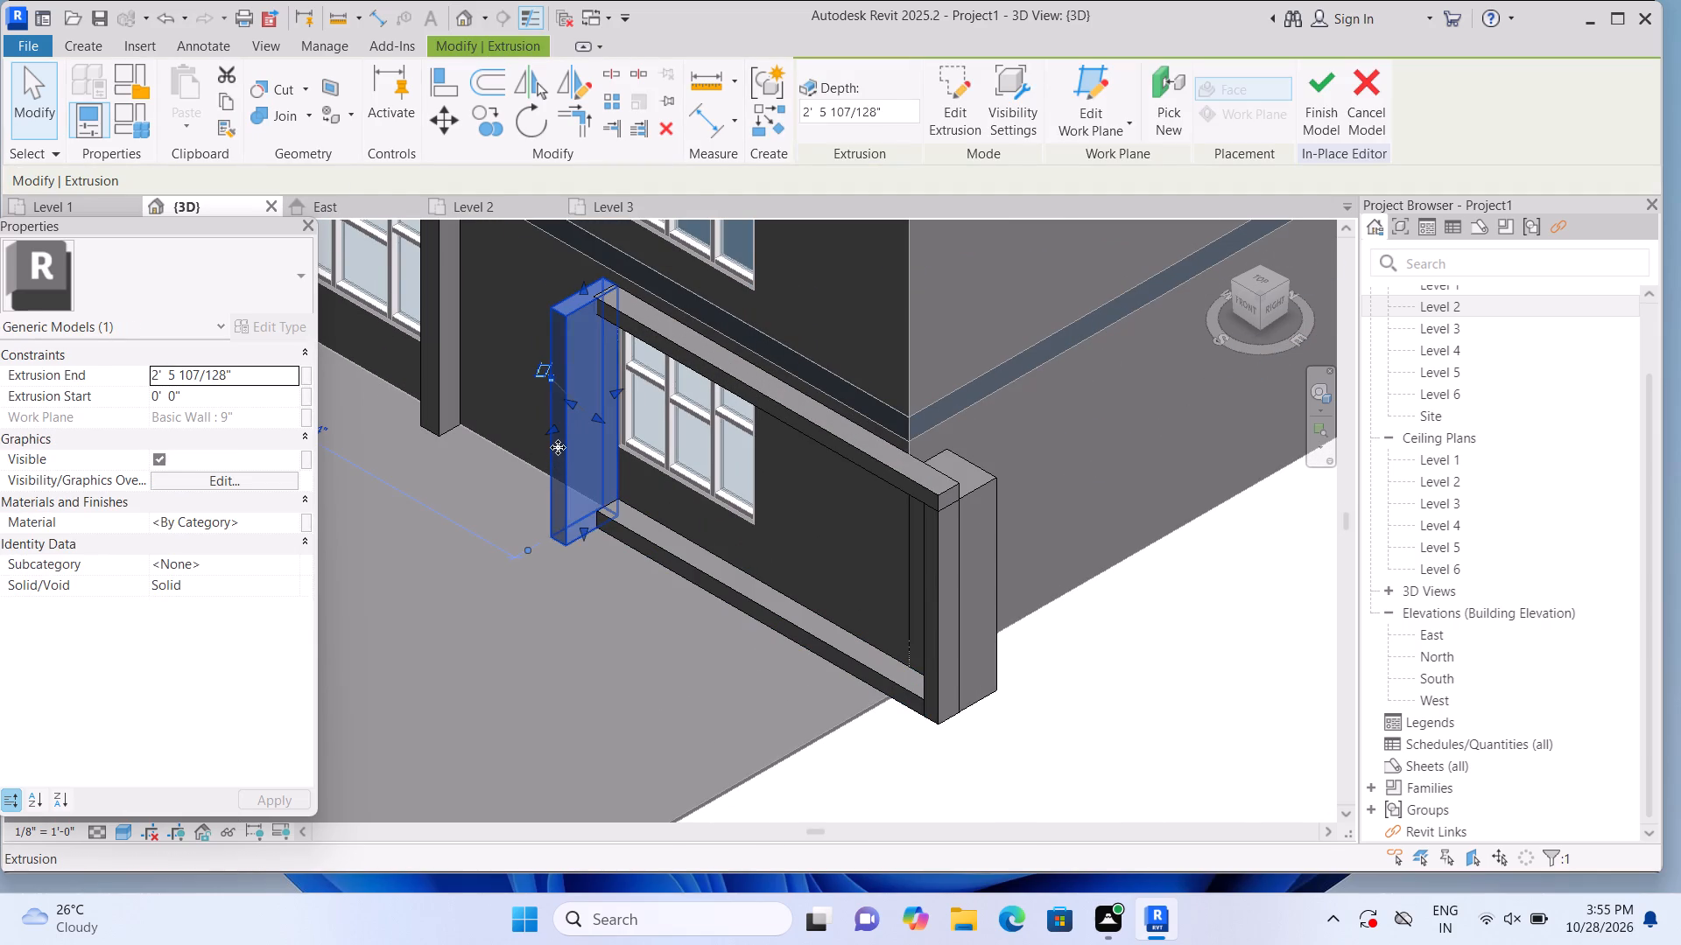
{"action": "left_click", "coordinate": [552, 430]}
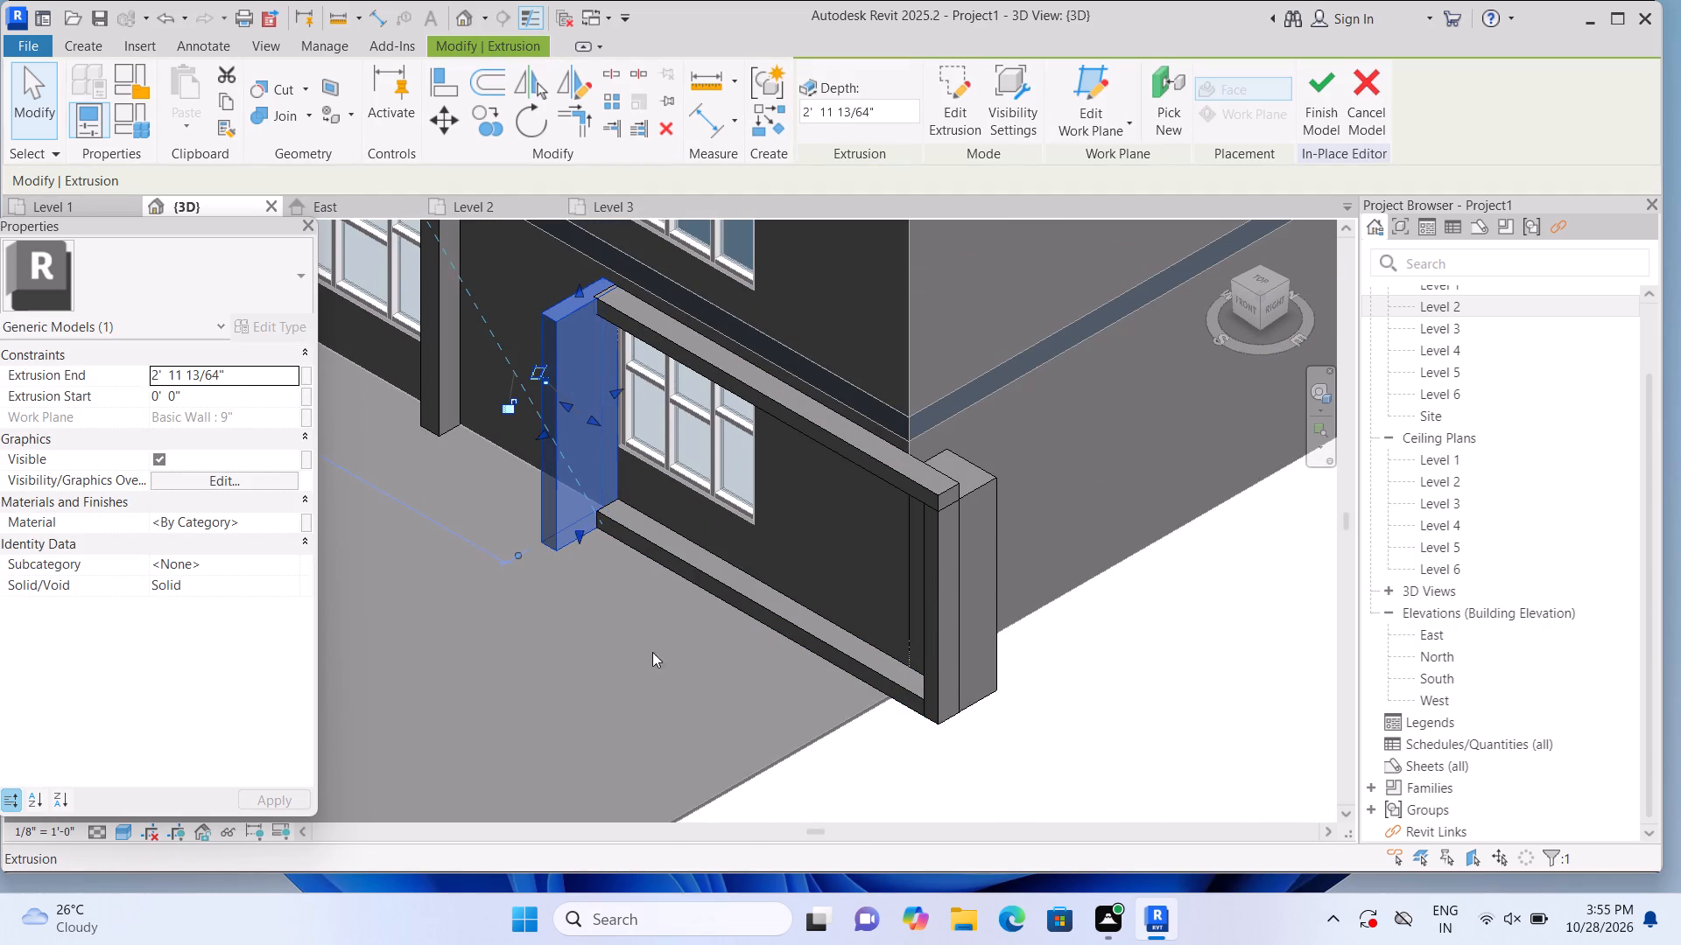
{"action": "double_click", "coordinate": [800, 787]}
Stretch the bottom band's front face outward to line up with the deepened post beside the window.
{"action": "left_click", "coordinate": [818, 611]}
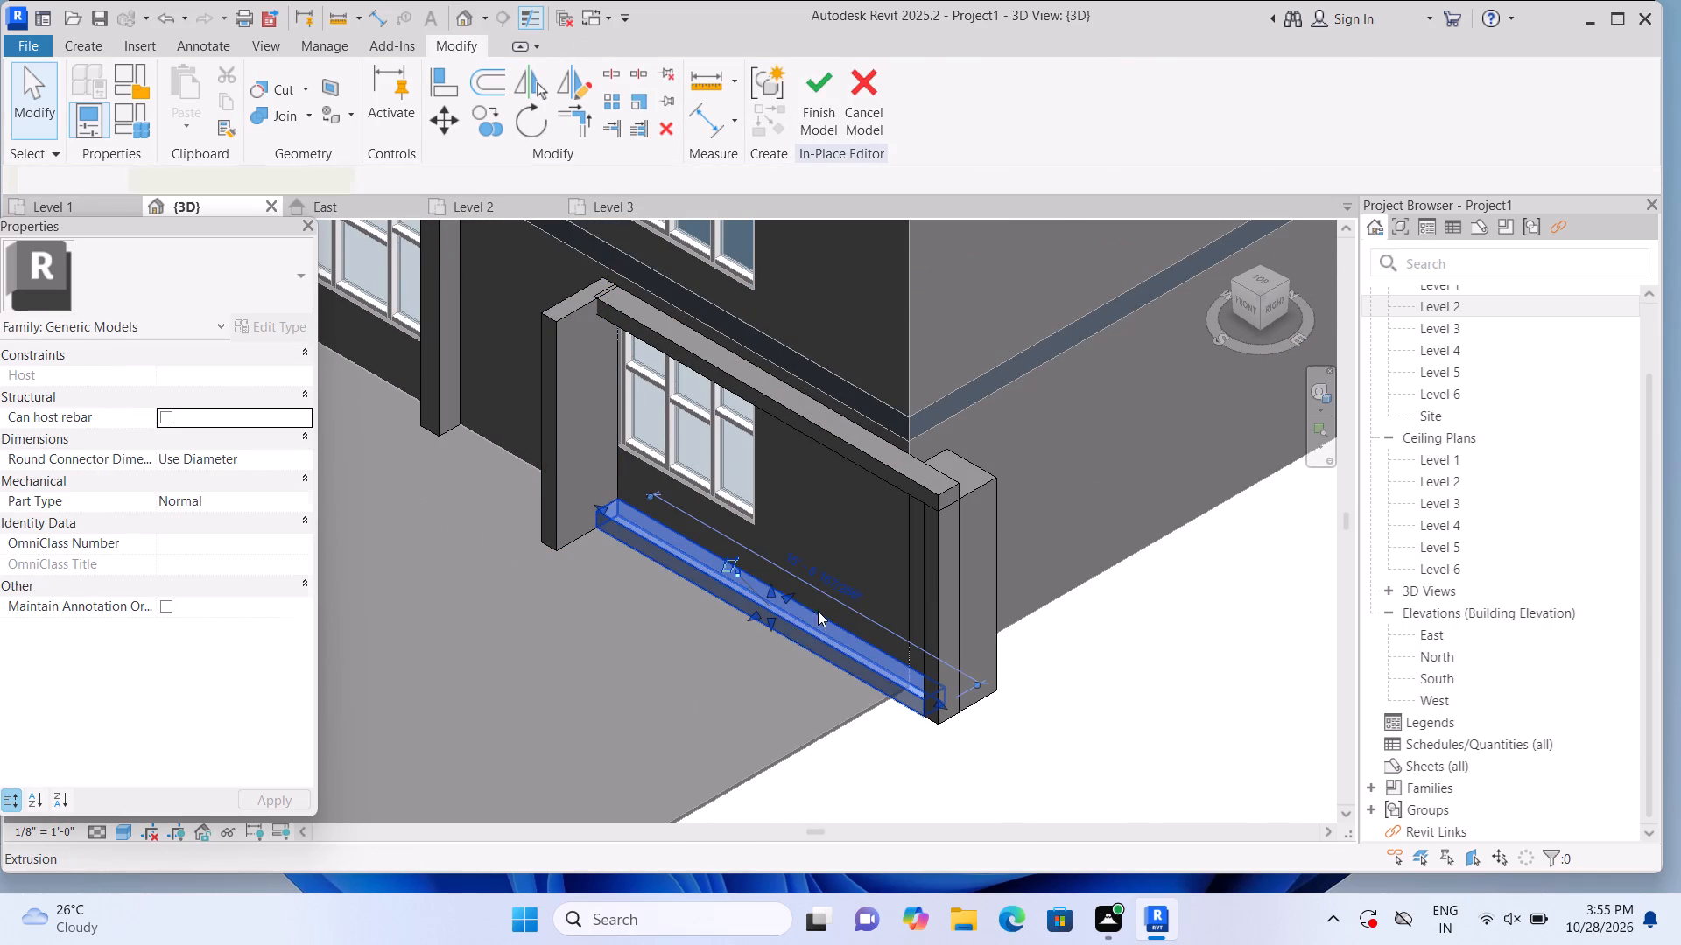
{"action": "left_click_drag", "start_coordinate": [753, 611], "coordinate": [728, 640]}
{"action": "left_click", "coordinate": [812, 780]}
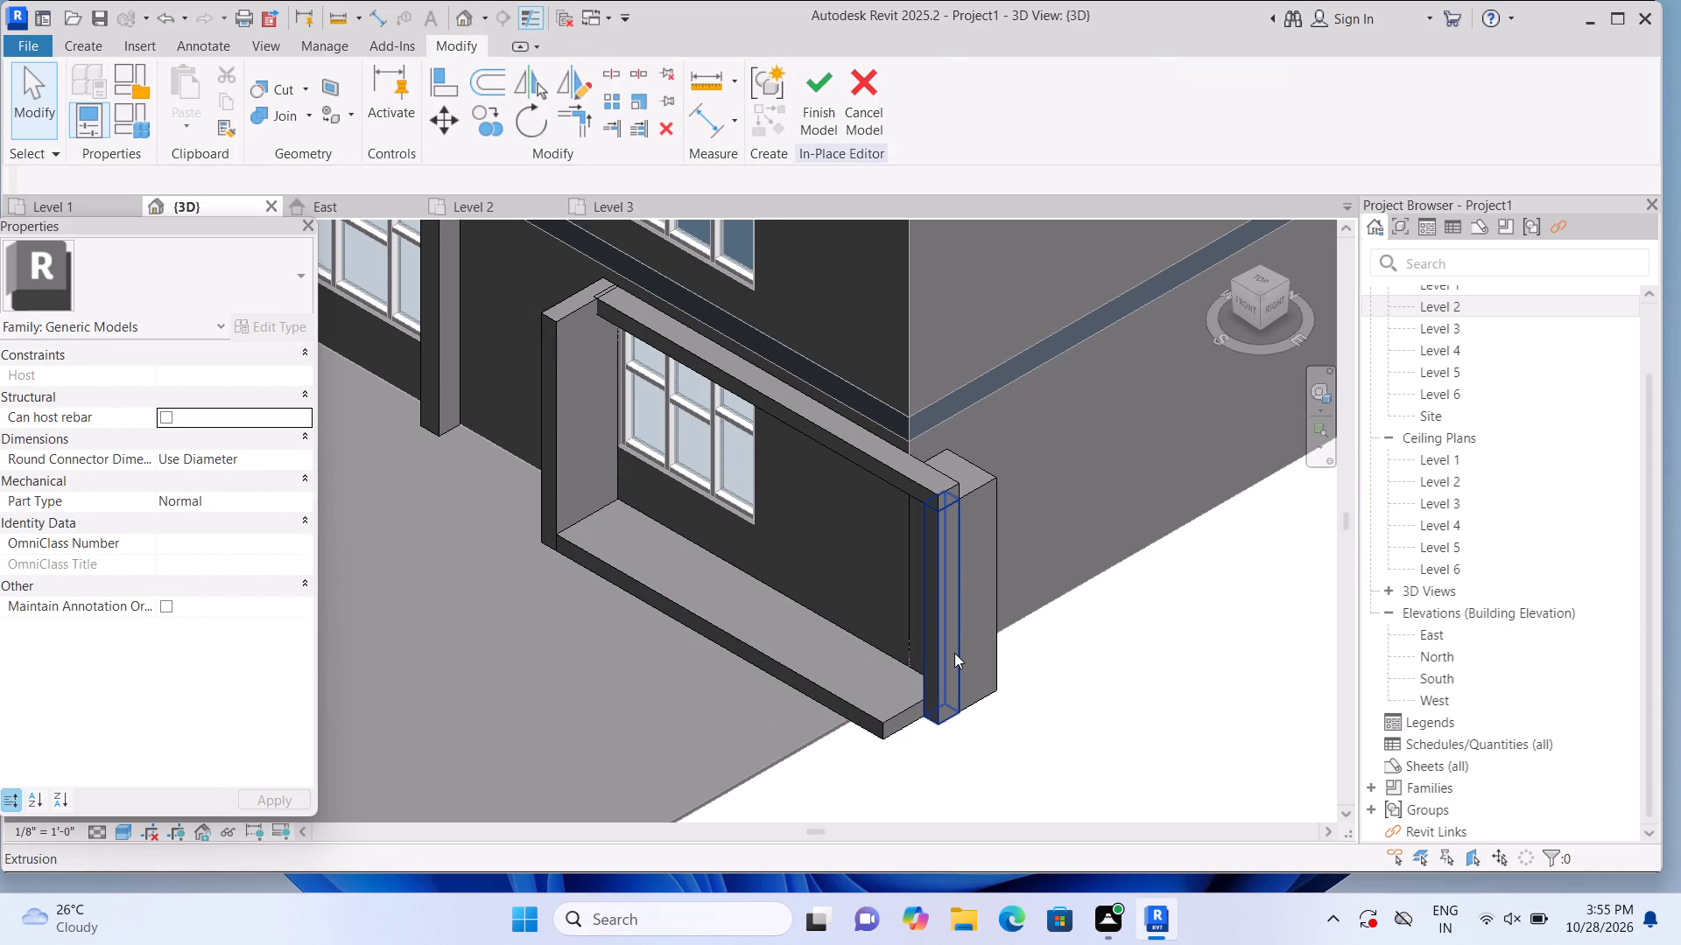
Stretch the frame's corner-side post outward to a depth of 2' 11 13/64", matching the post beside the window.
{"action": "left_click", "coordinate": [954, 653]}
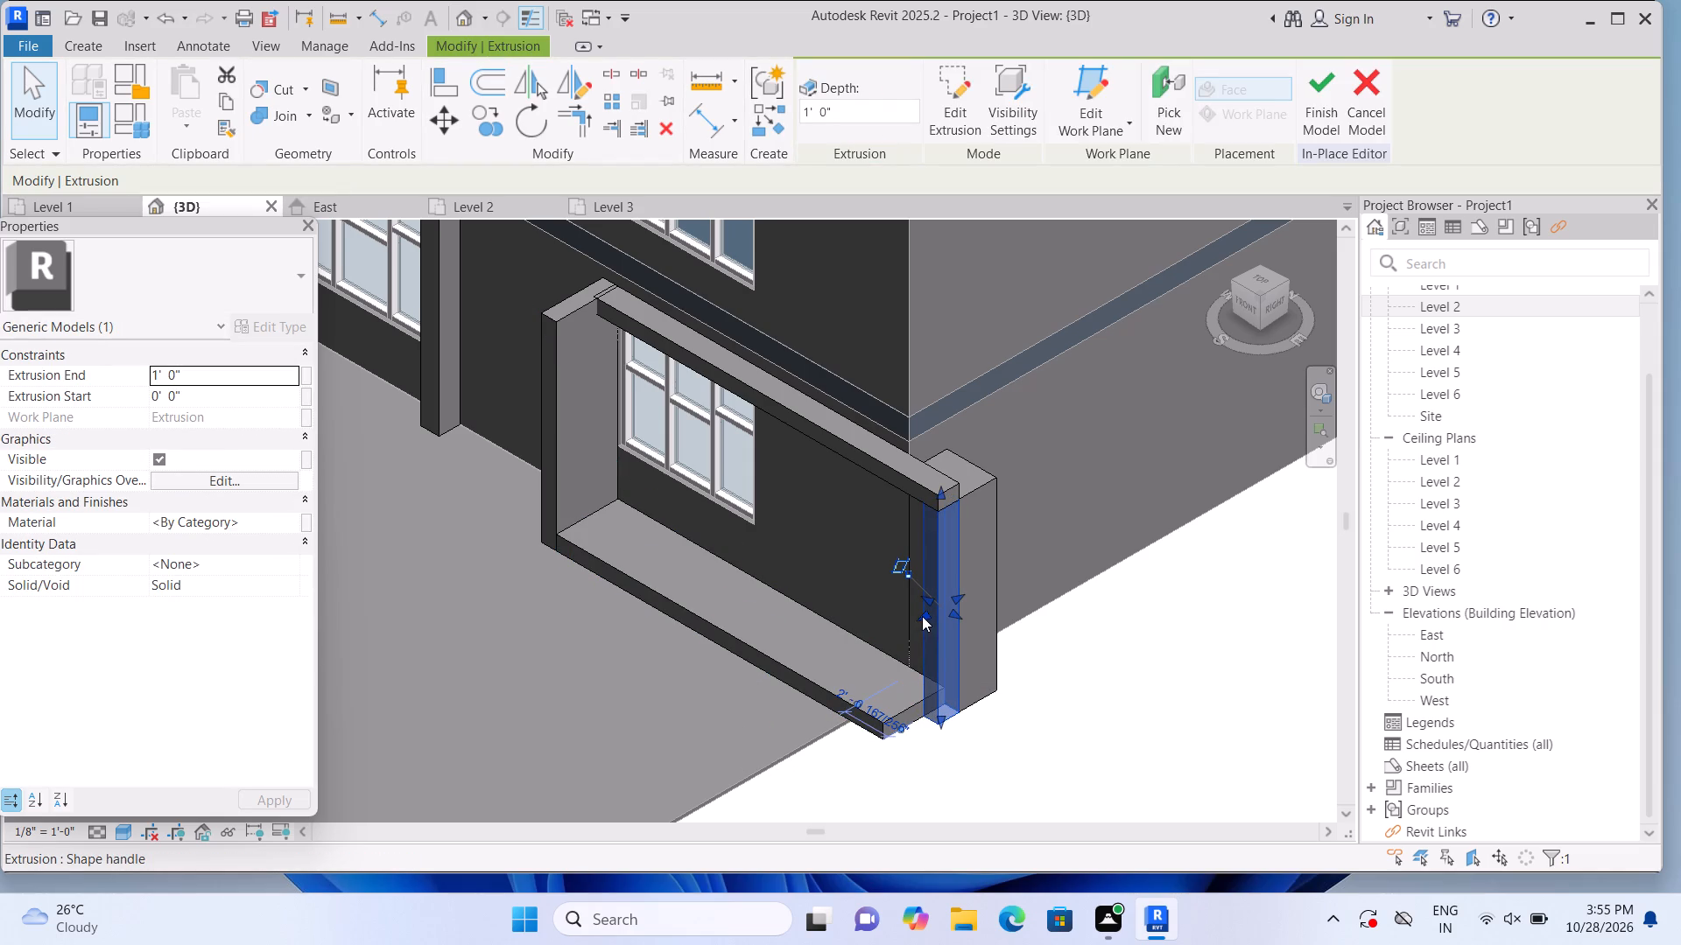
{"action": "left_click_drag", "start_coordinate": [922, 616], "coordinate": [895, 633]}
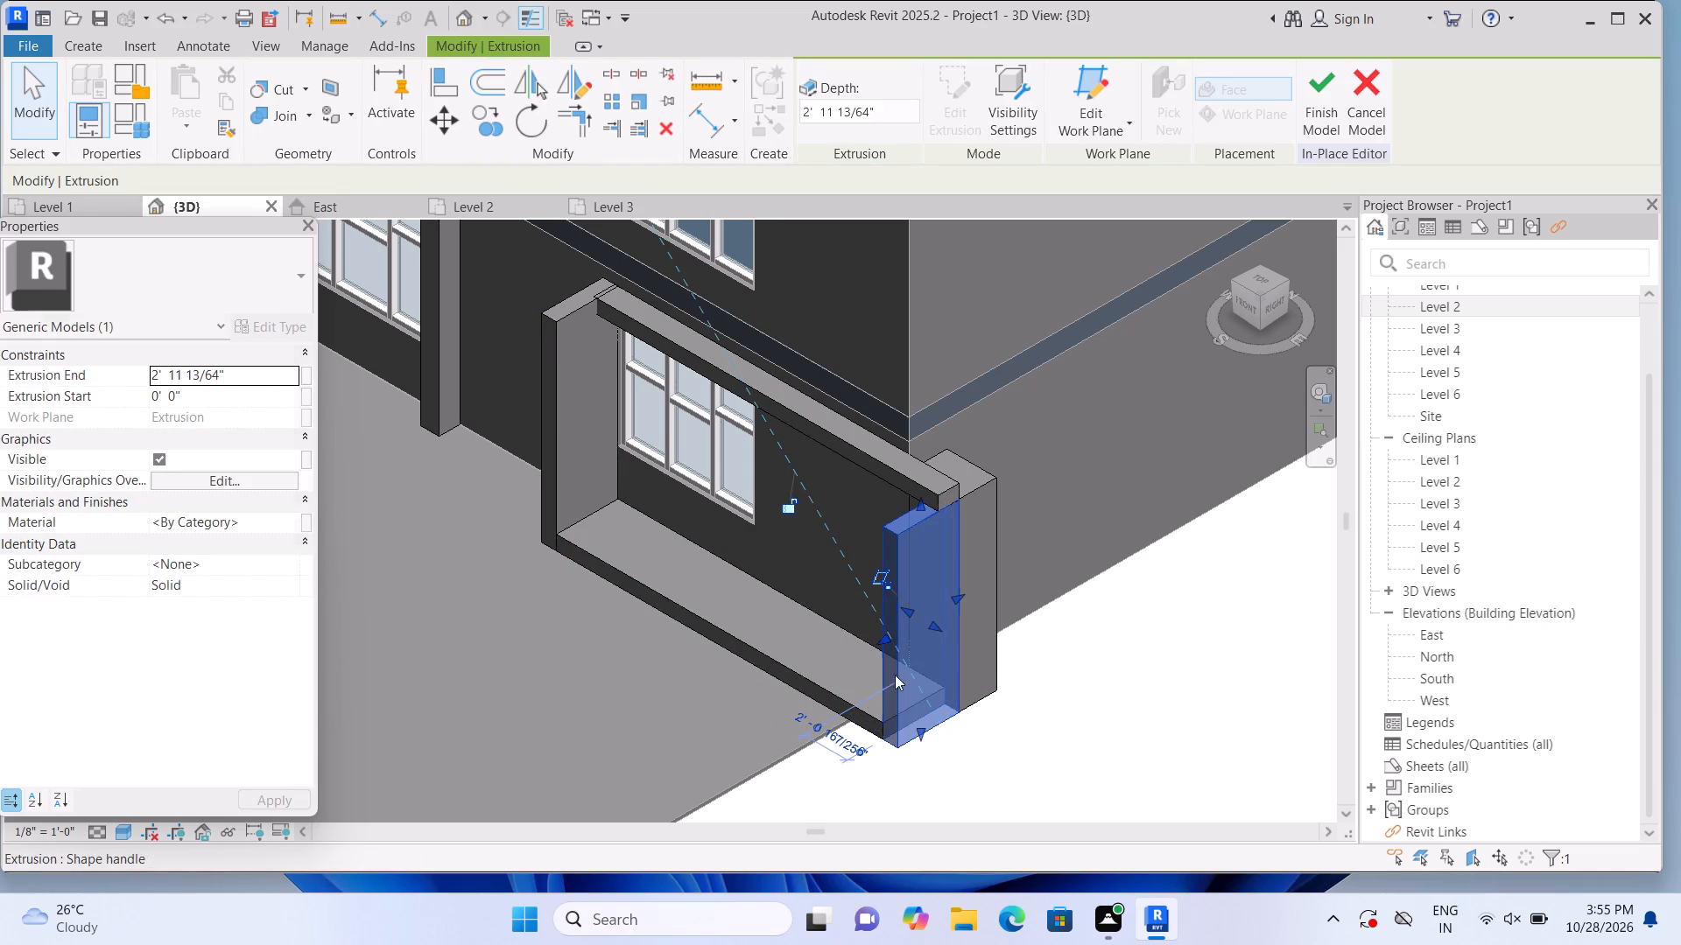
{"action": "double_click", "coordinate": [856, 766]}
{"action": "left_click", "coordinate": [885, 766]}
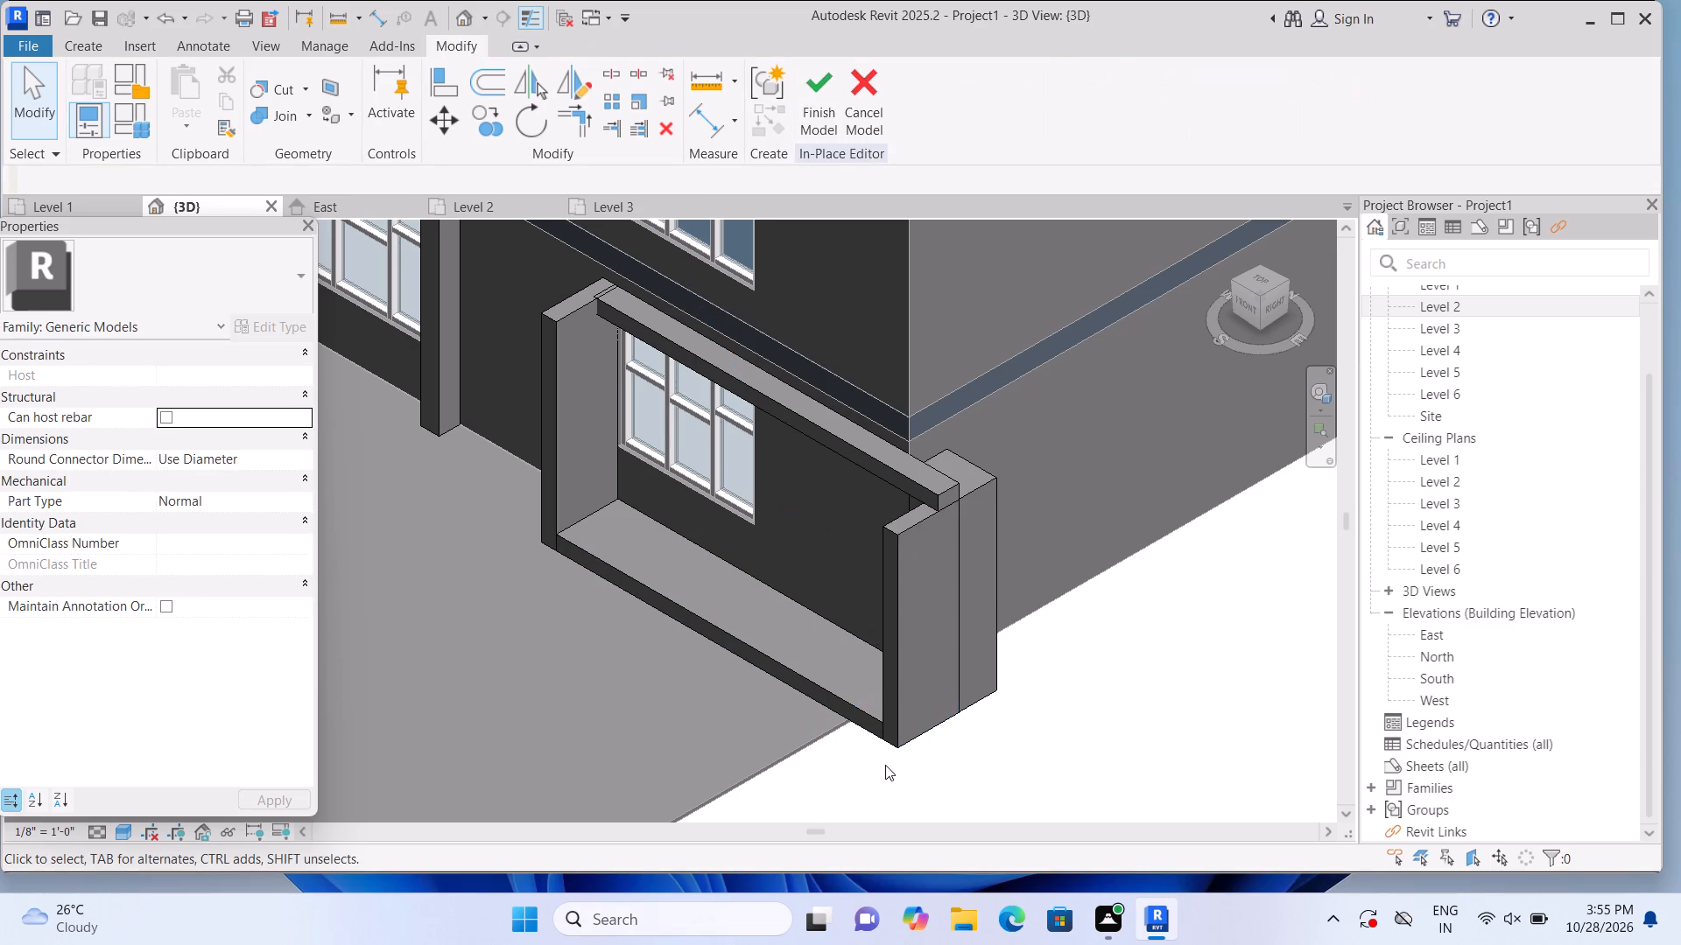
{"action": "left_click", "coordinate": [899, 729]}
{"action": "scroll", "coordinate": [898, 740], "scroll_direction": "up", "scroll_amount": 6}
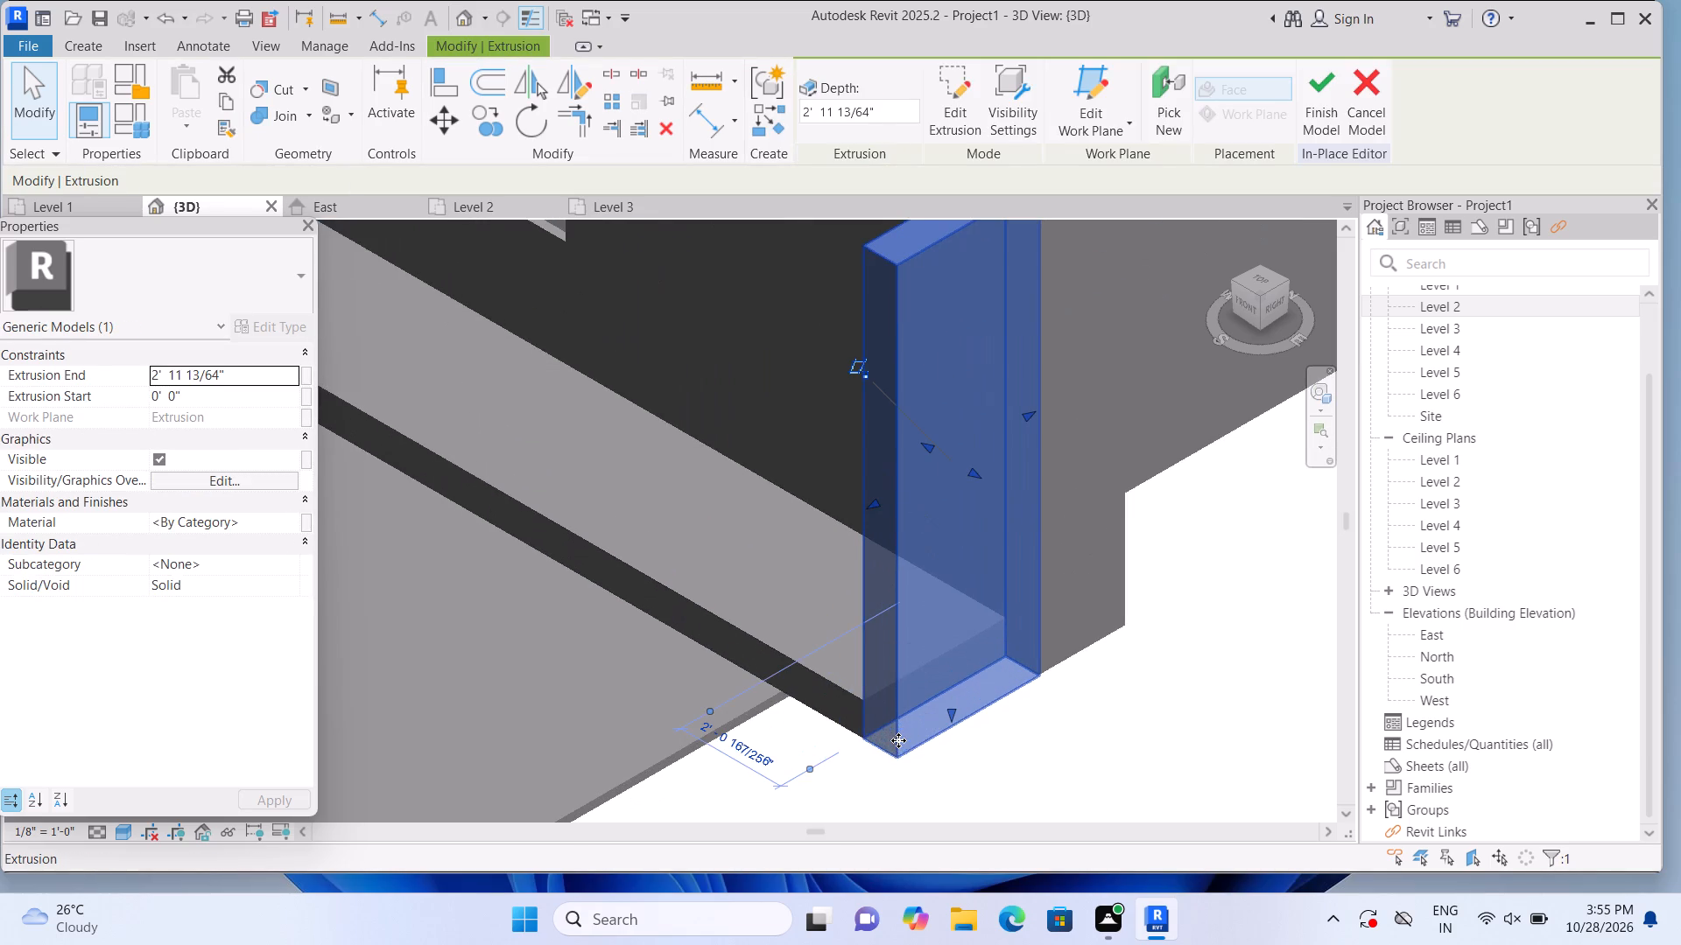
{"action": "left_click_drag", "start_coordinate": [874, 500], "coordinate": [882, 494]}
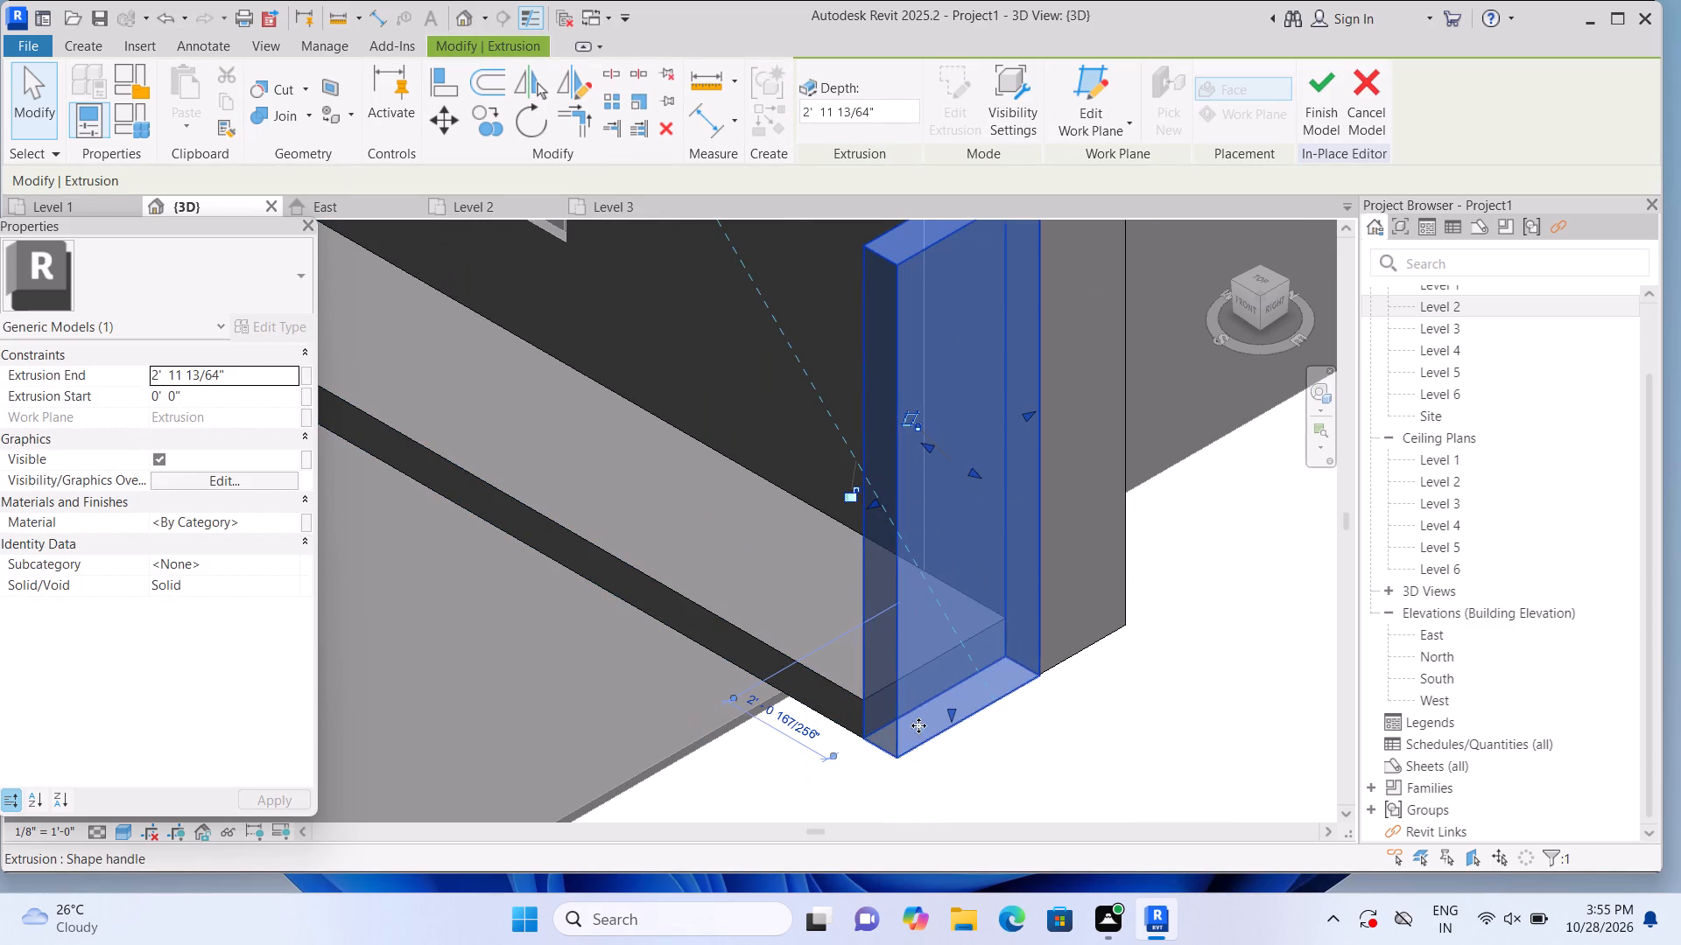
{"action": "left_click", "coordinate": [972, 773]}
{"action": "scroll", "coordinate": [968, 769], "scroll_direction": "down", "scroll_amount": 5}
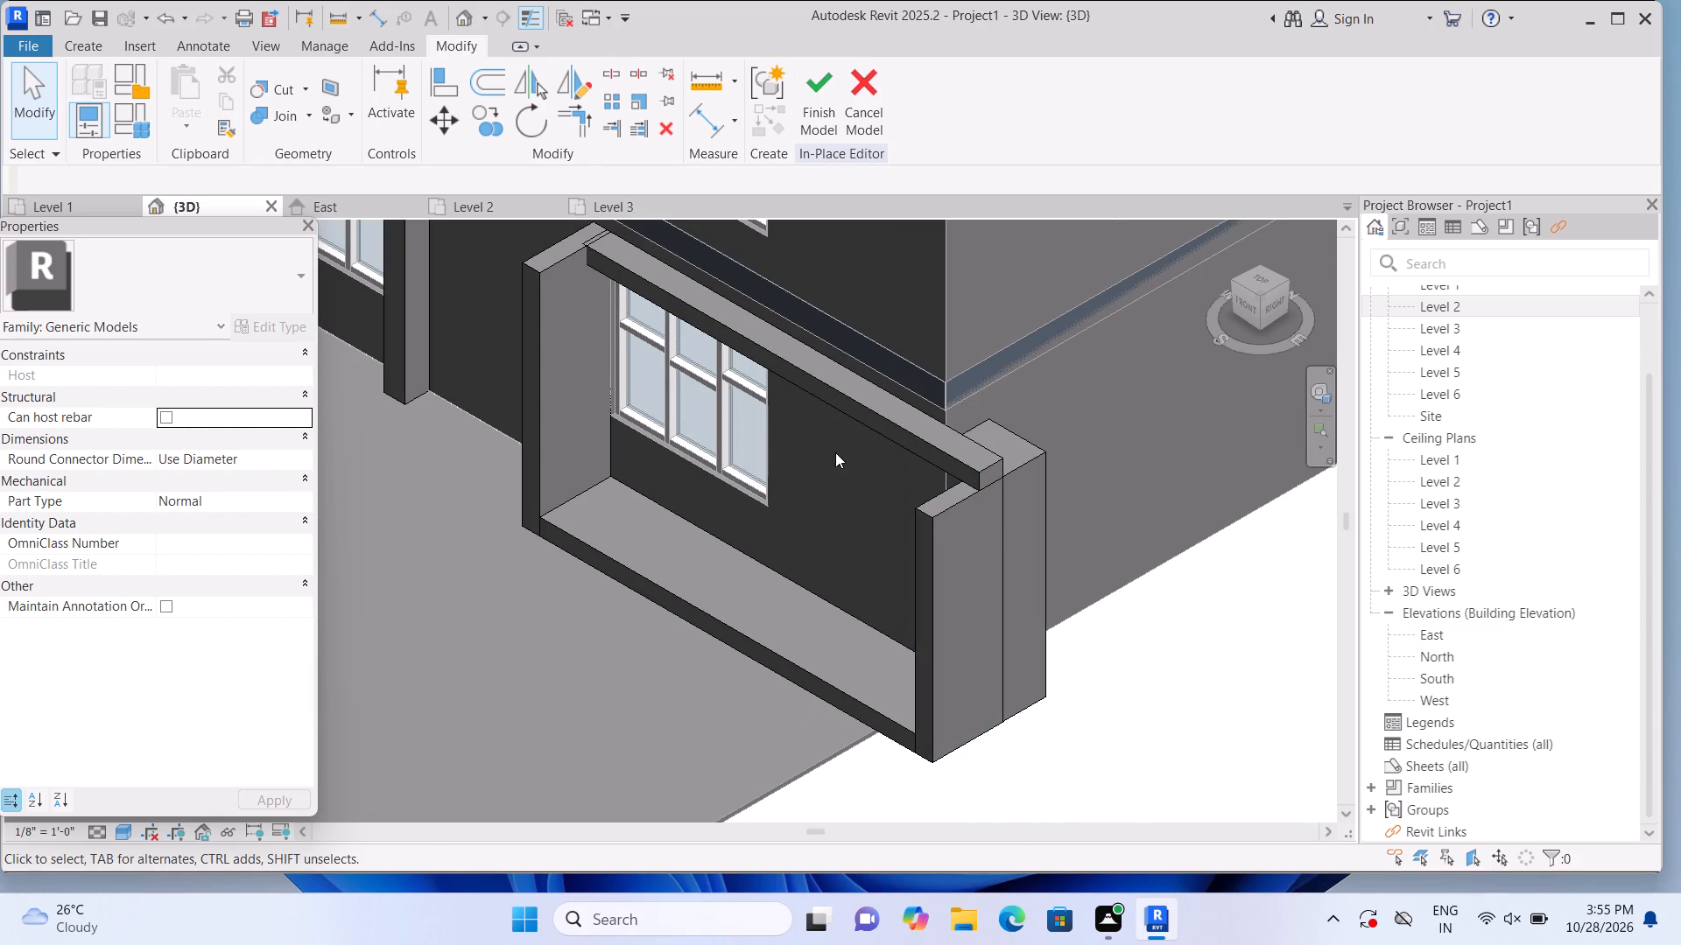
Stretch the top band above the lower window outward to a depth of about 2' 7 111/256".
{"action": "scroll", "coordinate": [773, 297], "scroll_direction": "up", "scroll_amount": 1}
{"action": "left_click", "coordinate": [773, 349]}
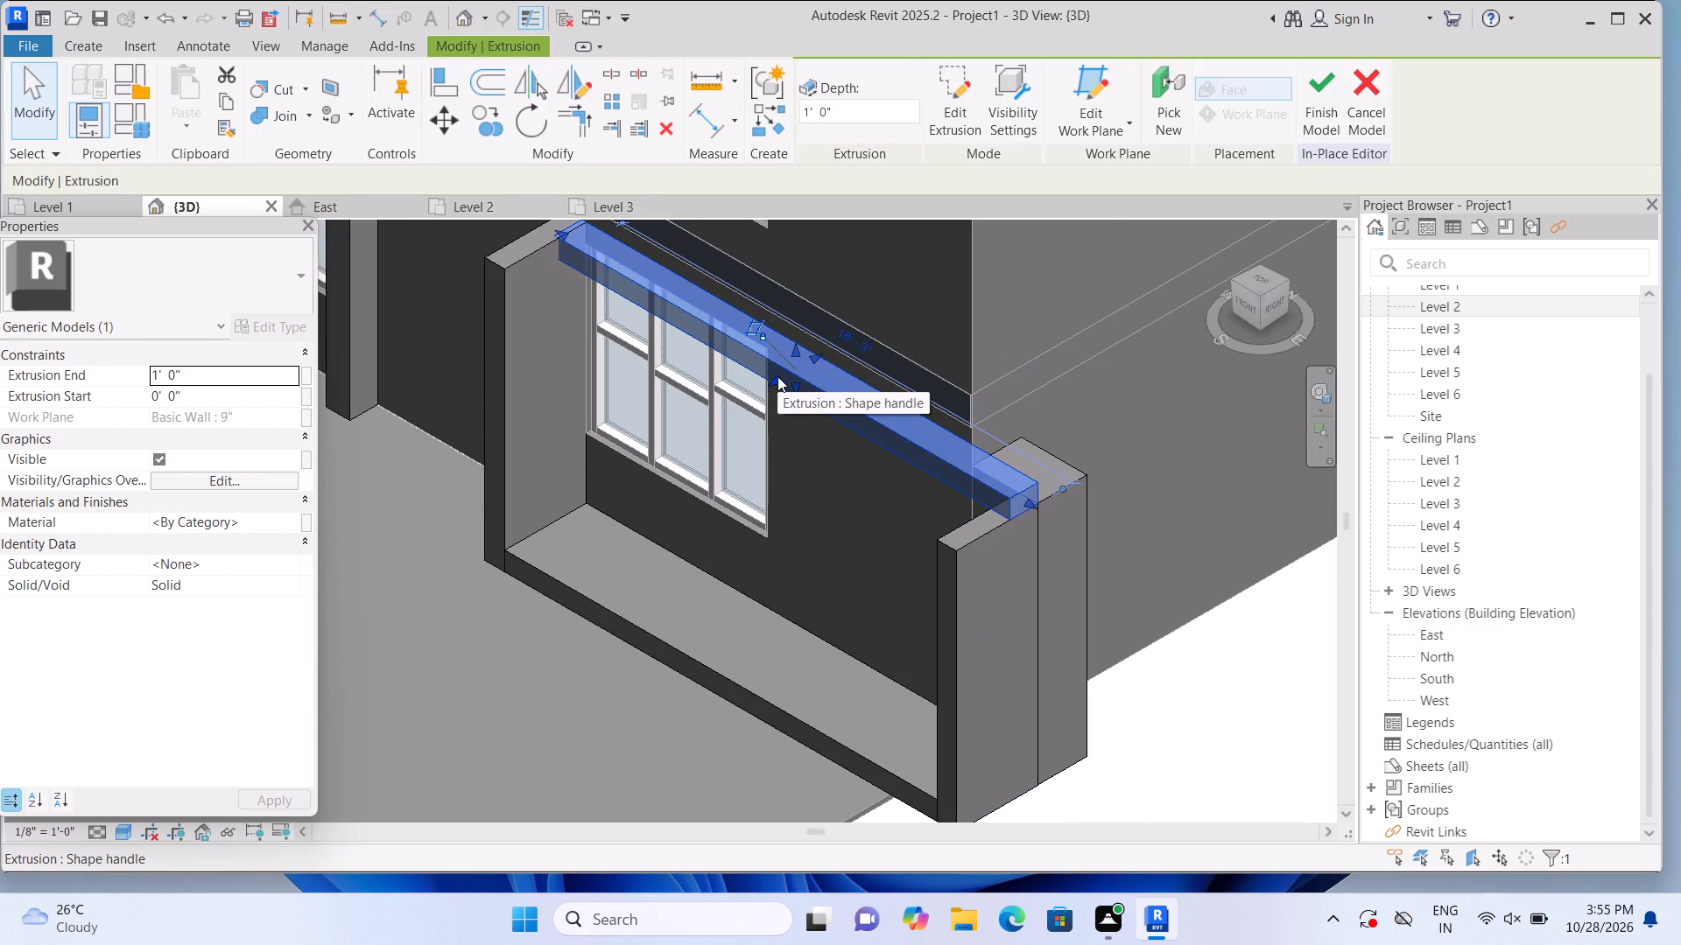
{"action": "left_click_drag", "start_coordinate": [780, 381], "coordinate": [740, 405]}
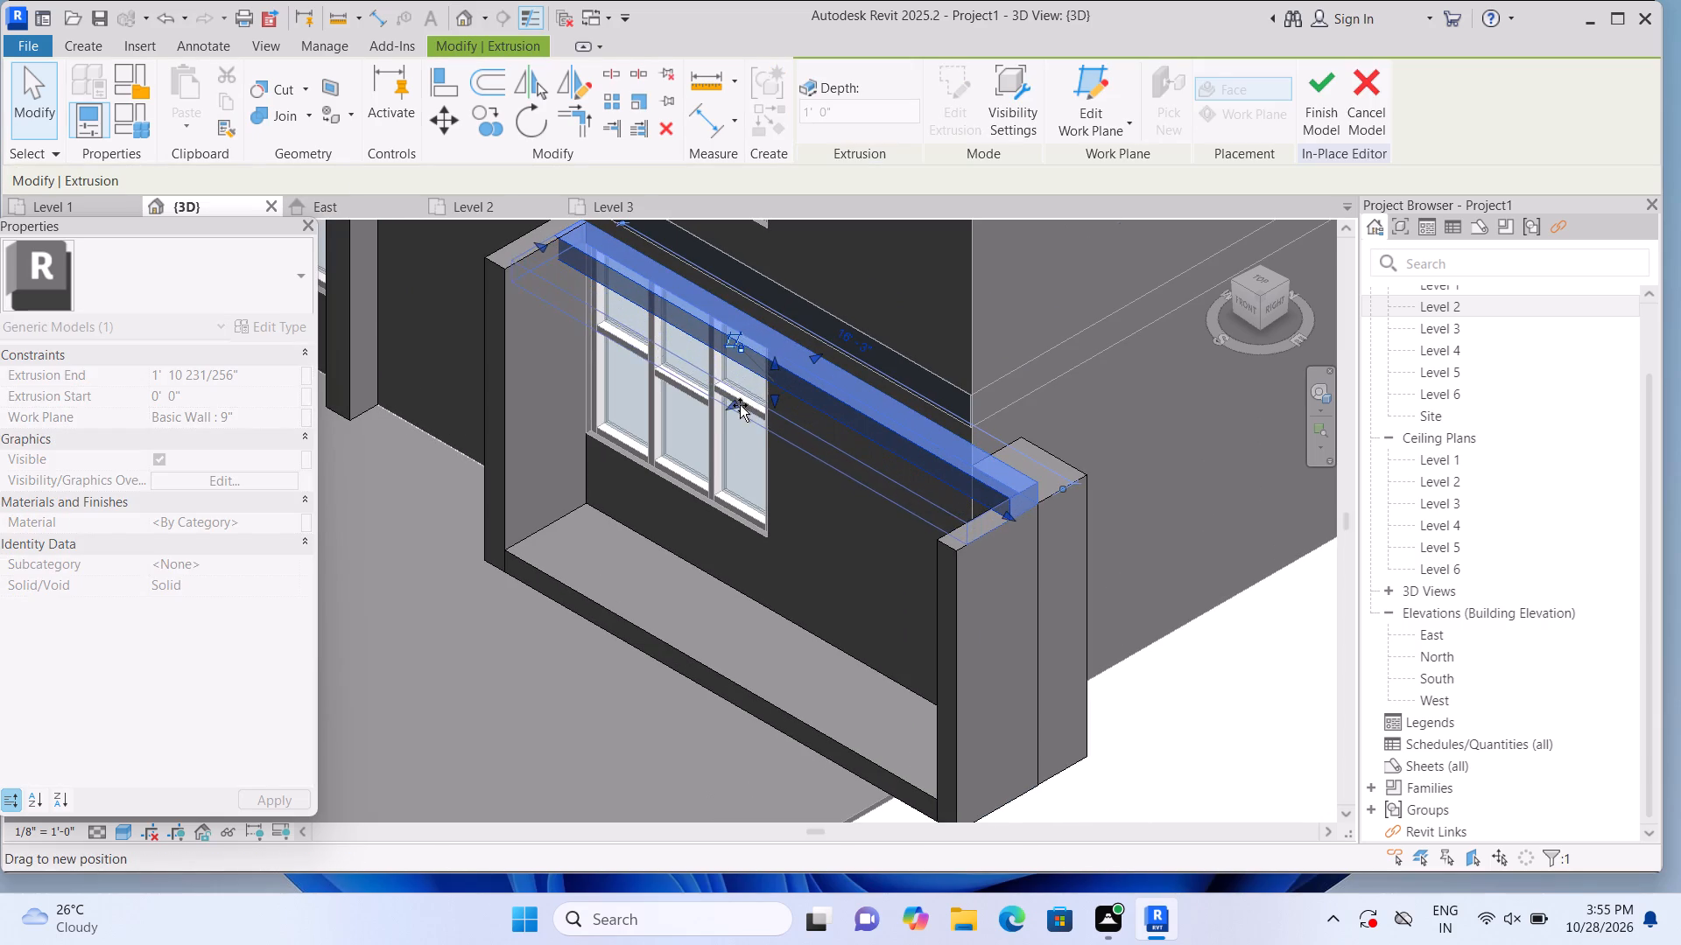
{"action": "left_click_drag", "start_coordinate": [740, 405], "coordinate": [738, 405]}
{"action": "scroll", "coordinate": [893, 758], "scroll_direction": "down", "scroll_amount": 2}
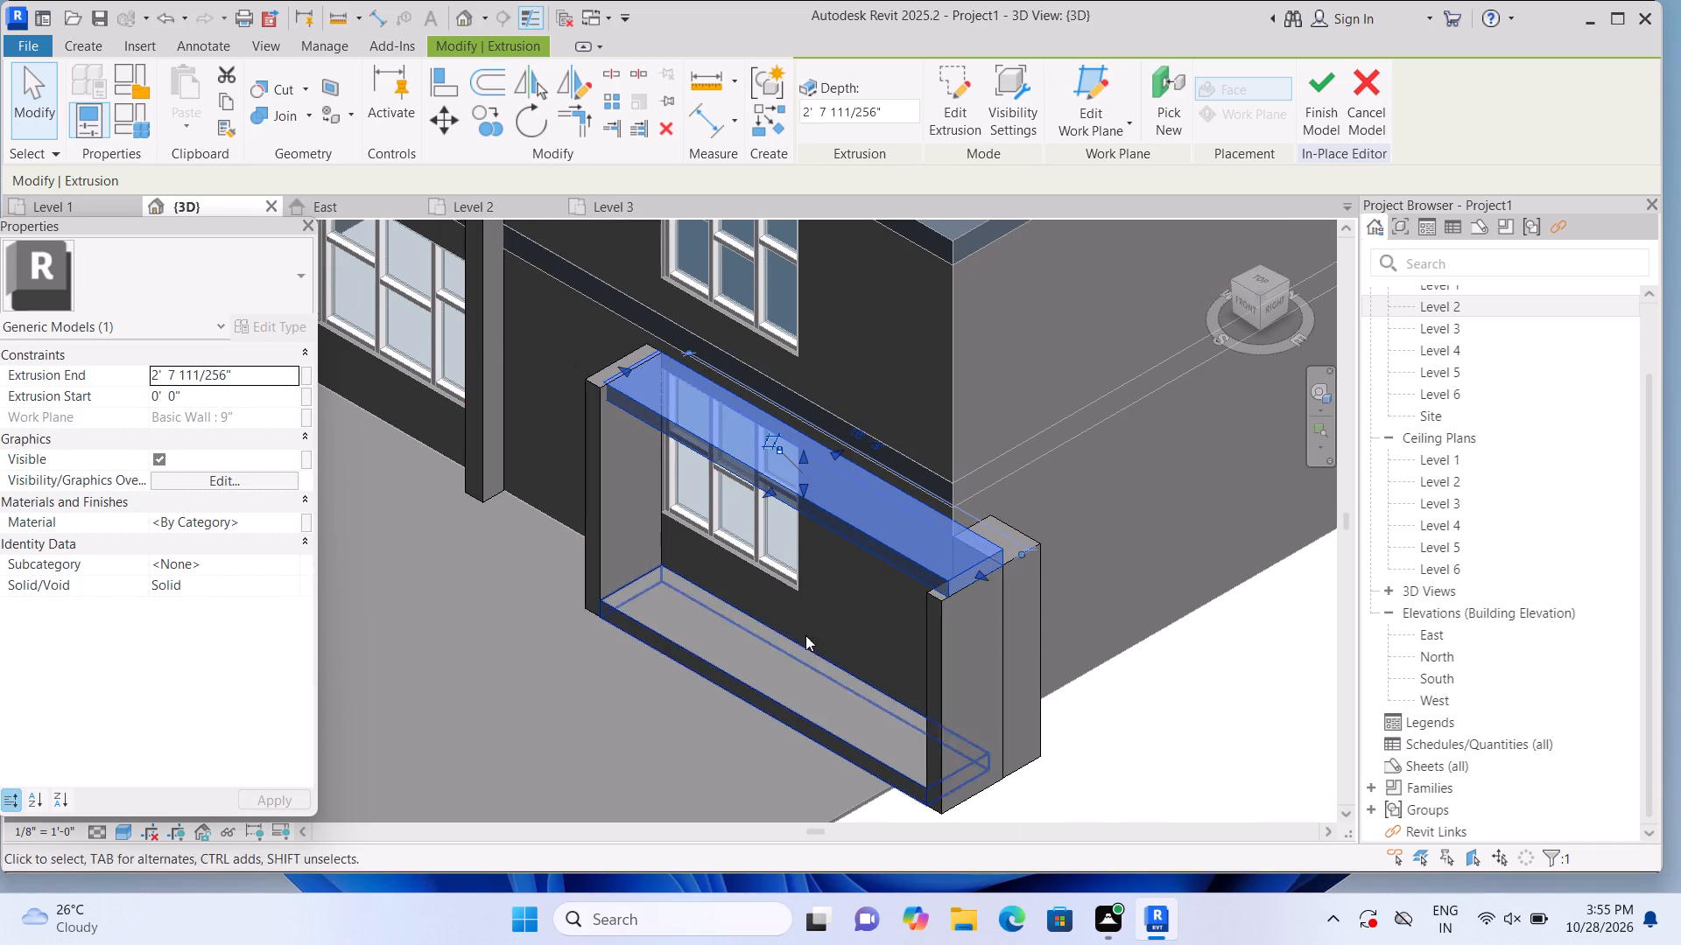
{"action": "left_click", "coordinate": [1204, 734]}
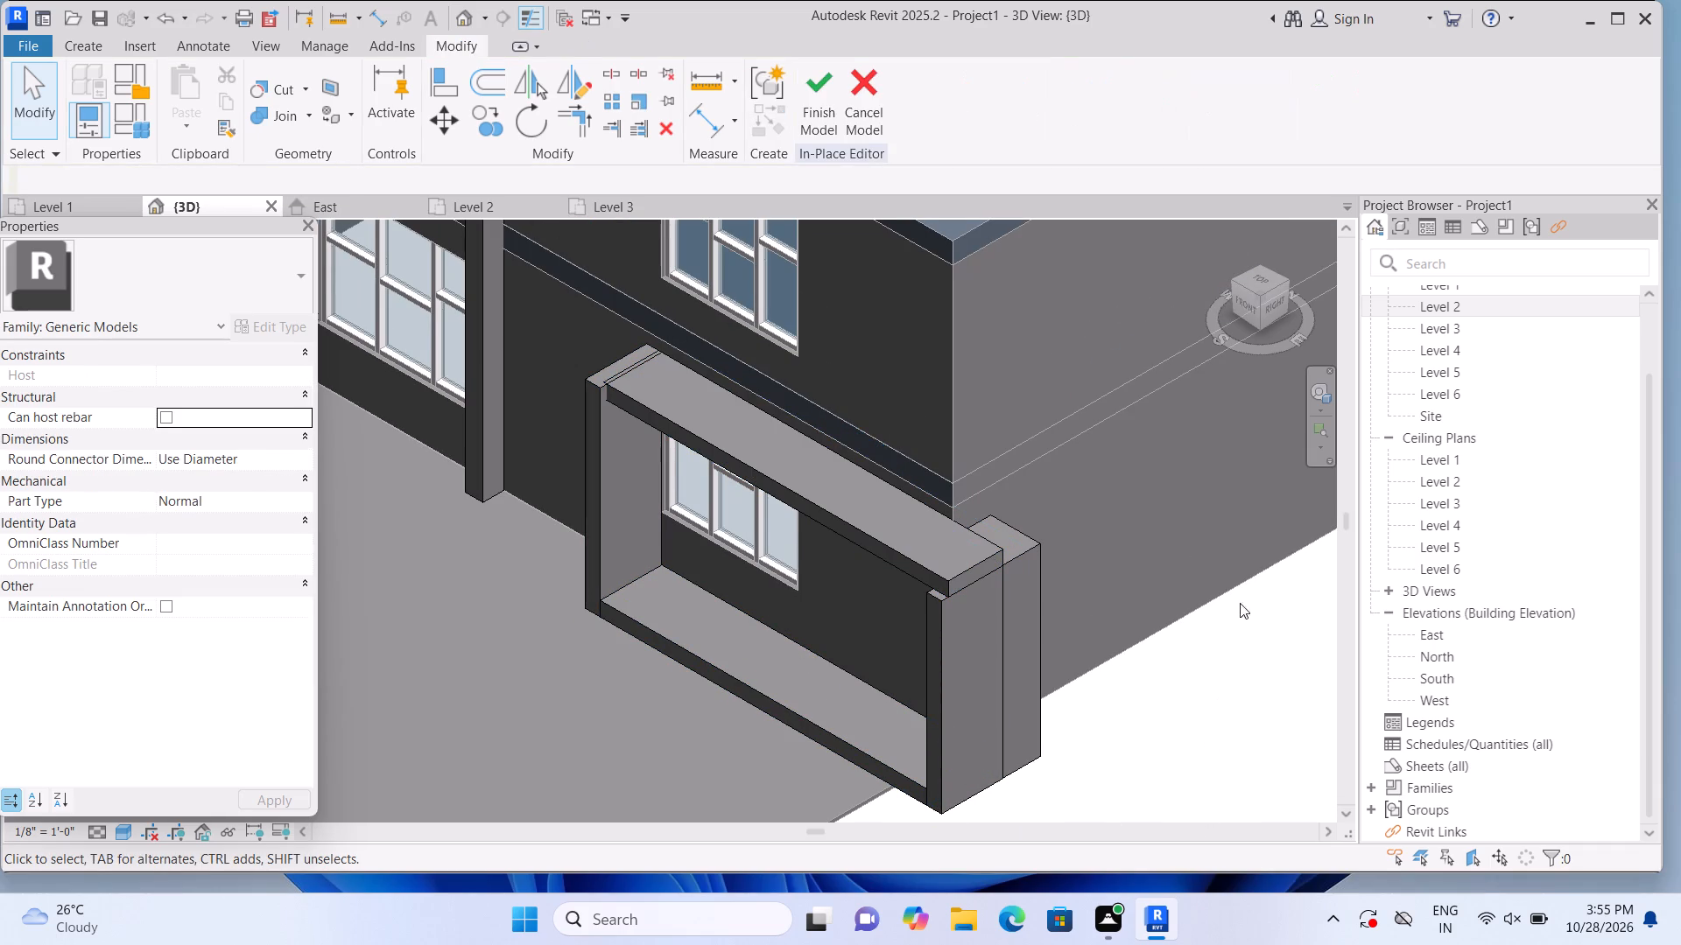
In front view, pull the top band's end clear of the window-side post and lower that post's top to the band's underside.
{"action": "left_click", "coordinate": [1251, 301]}
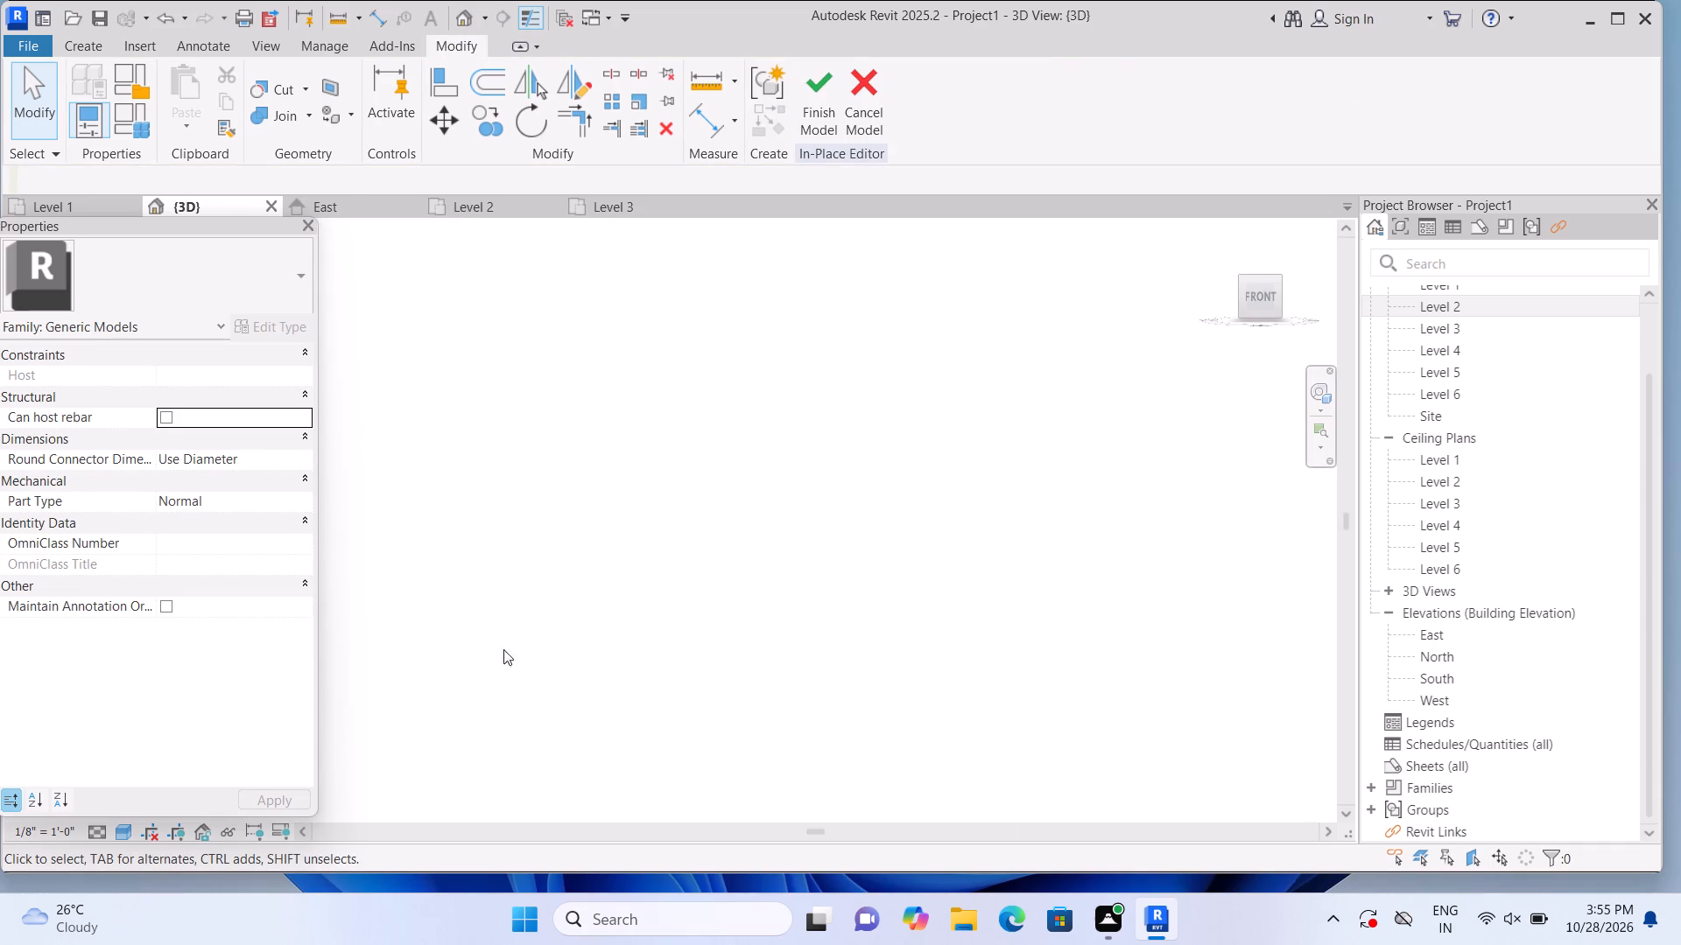
{"action": "scroll", "coordinate": [463, 613], "scroll_direction": "up", "scroll_amount": 1}
{"action": "scroll", "coordinate": [587, 569], "scroll_direction": "up", "scroll_amount": 10}
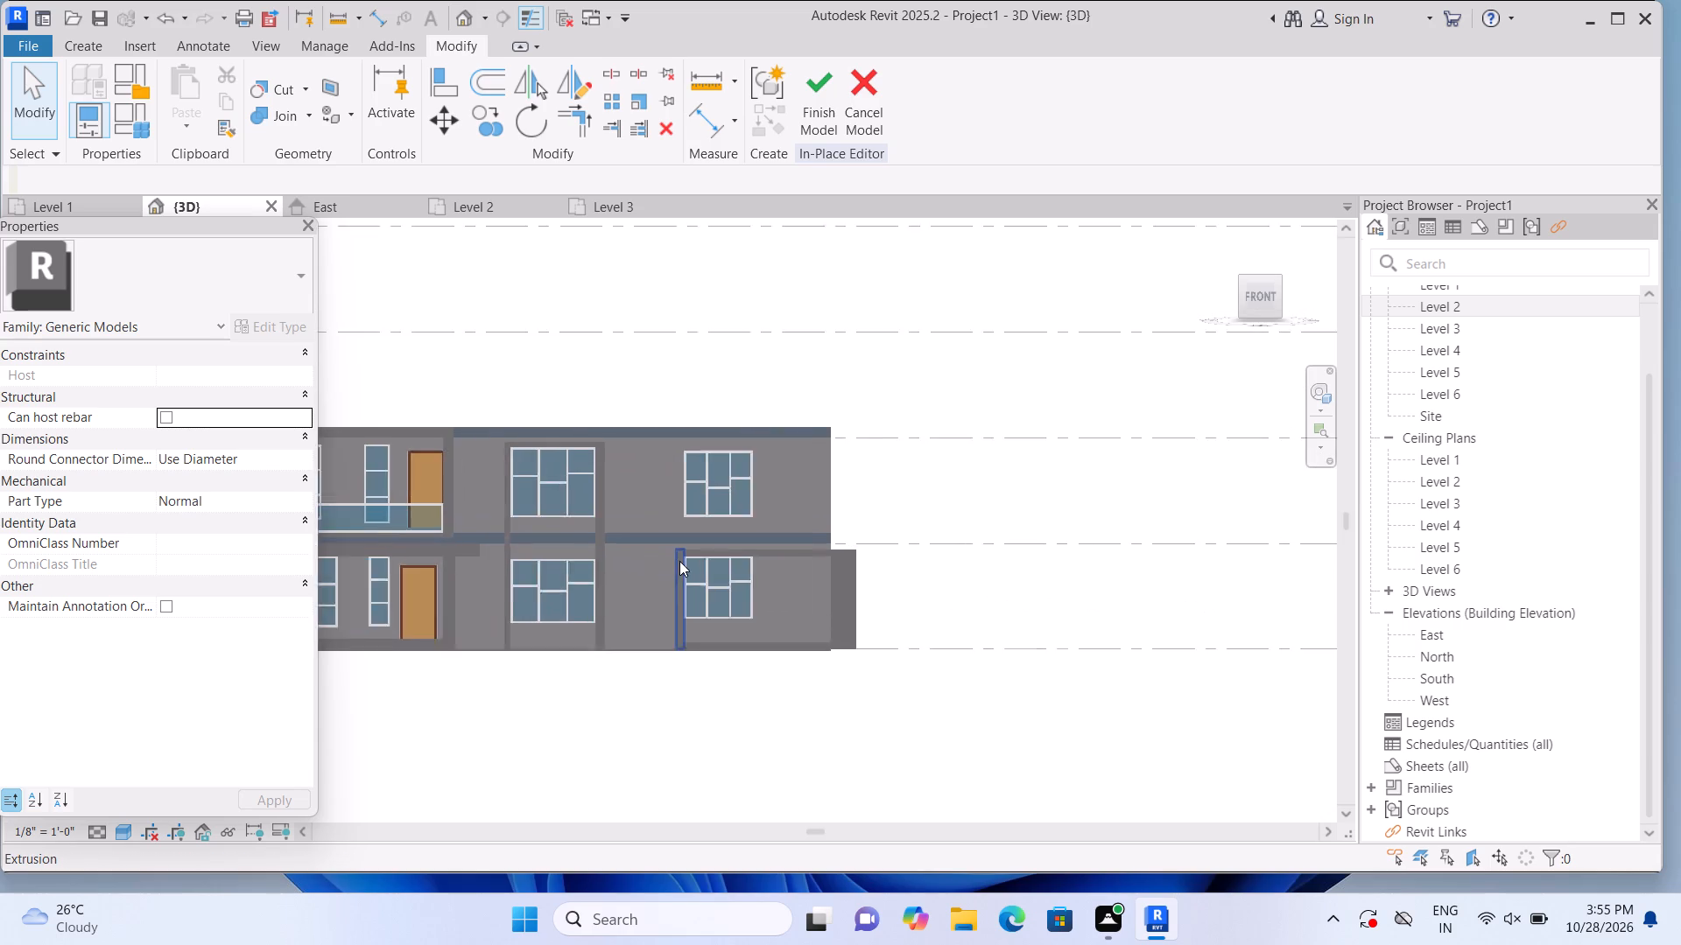
{"action": "scroll", "coordinate": [679, 561], "scroll_direction": "up", "scroll_amount": 11}
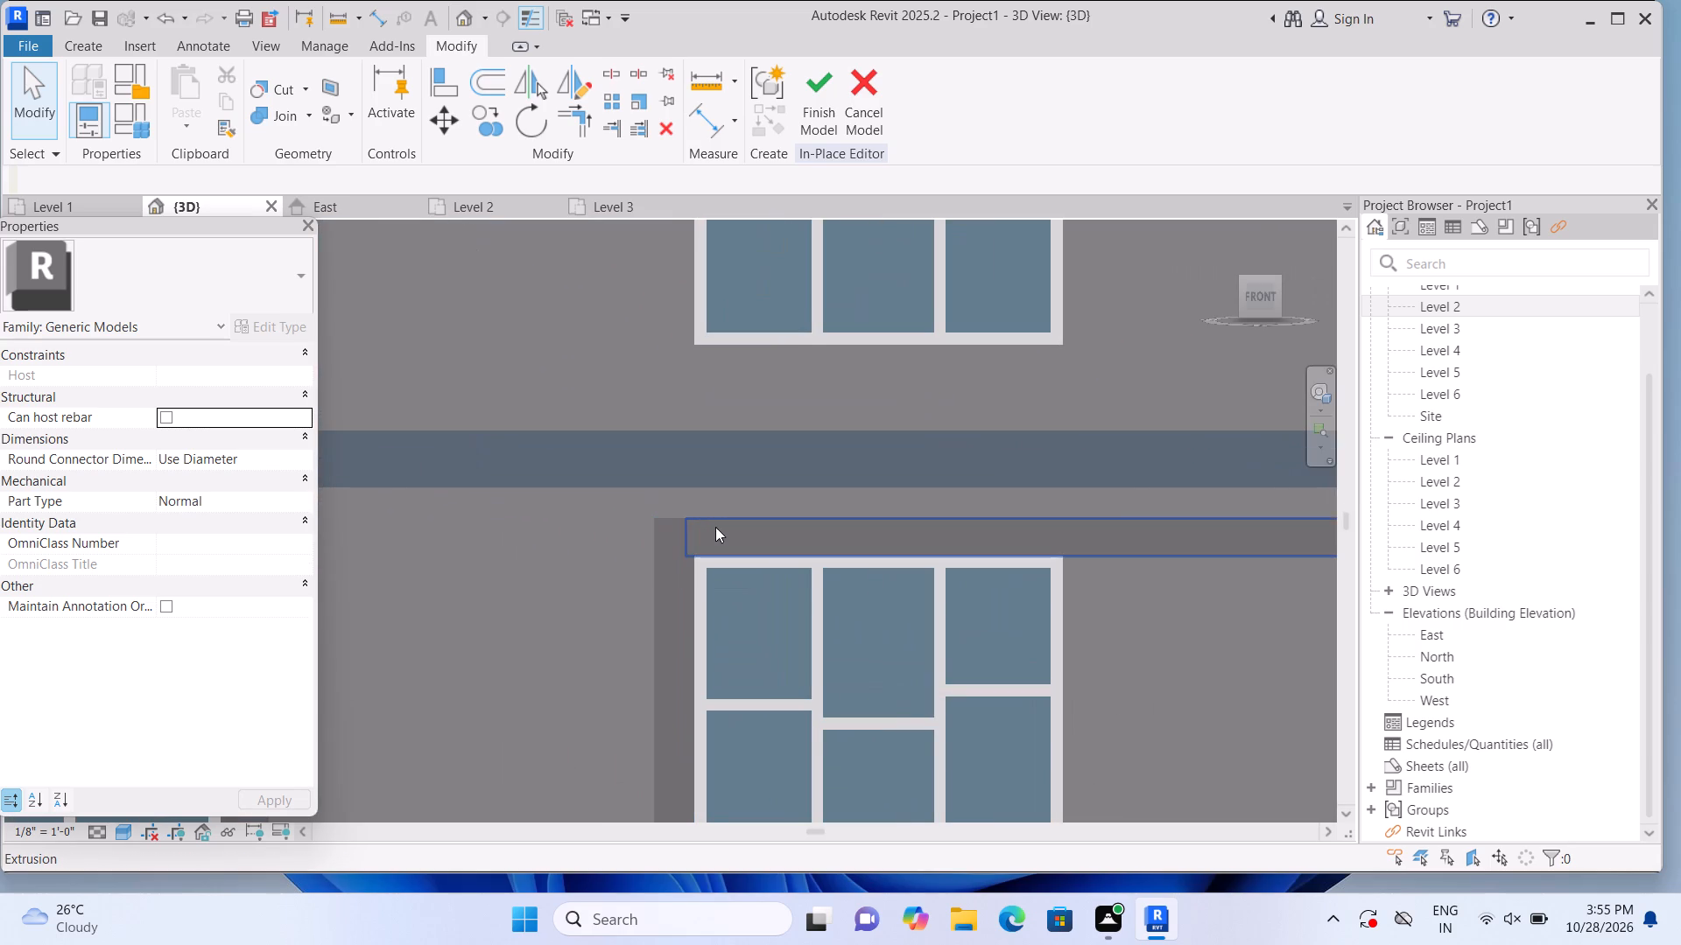
{"action": "left_click", "coordinate": [715, 527]}
{"action": "left_click_drag", "start_coordinate": [676, 534], "coordinate": [712, 535]}
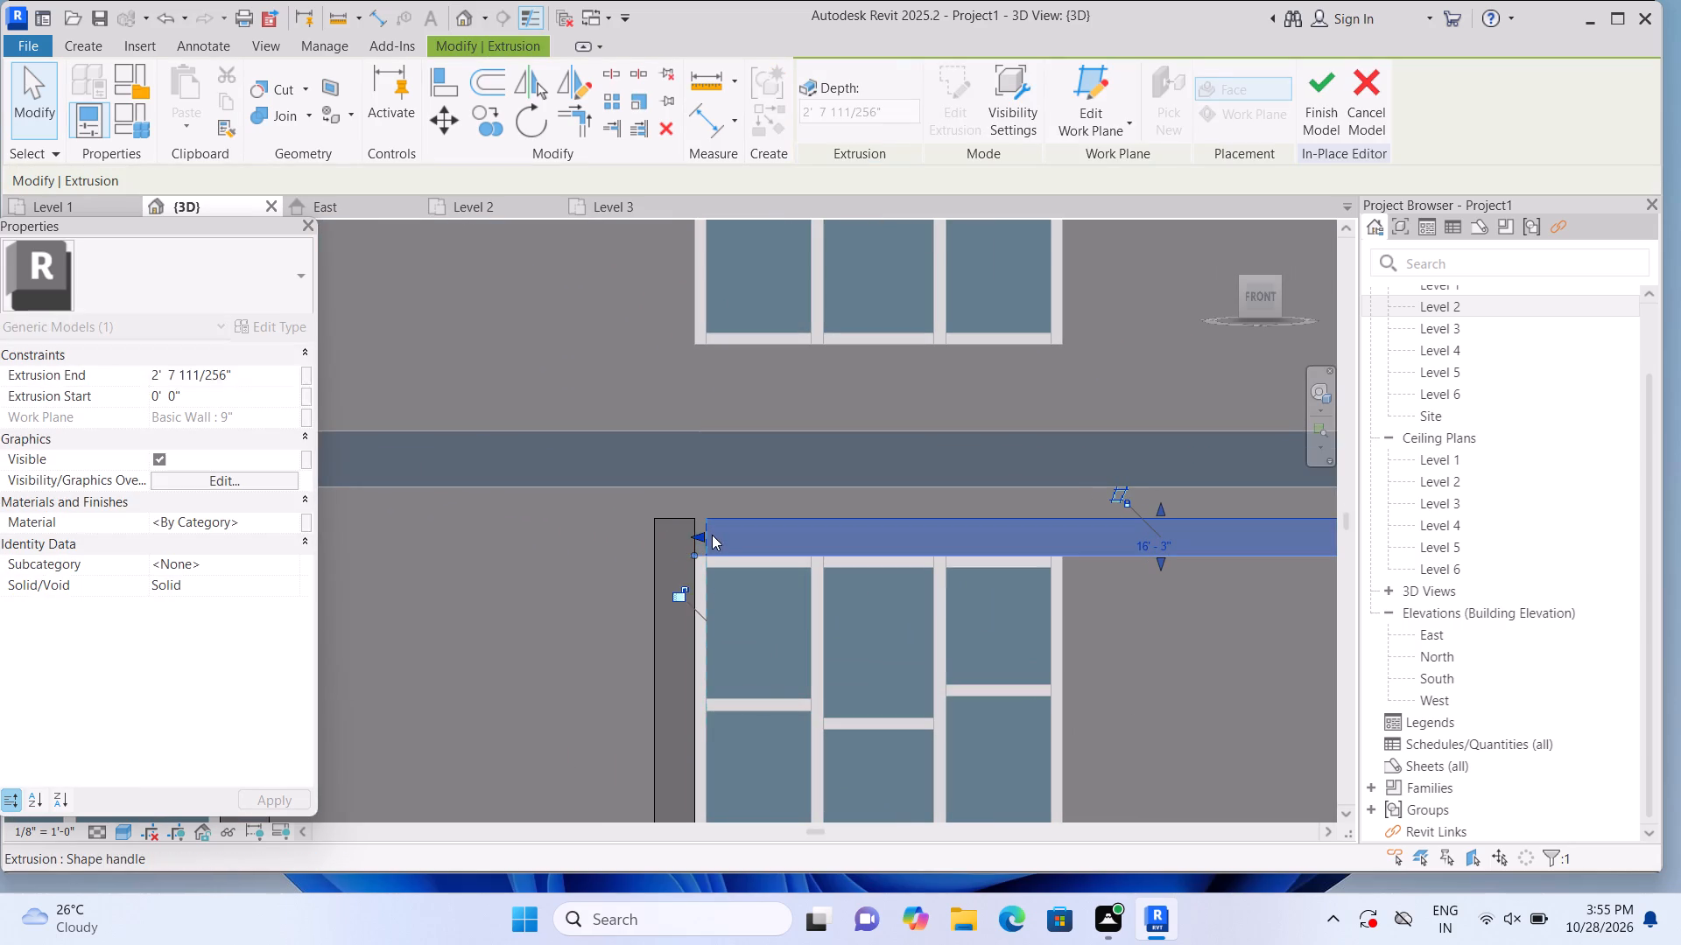
{"action": "left_click", "coordinate": [674, 517]}
{"action": "left_click_drag", "start_coordinate": [674, 503], "coordinate": [675, 514]}
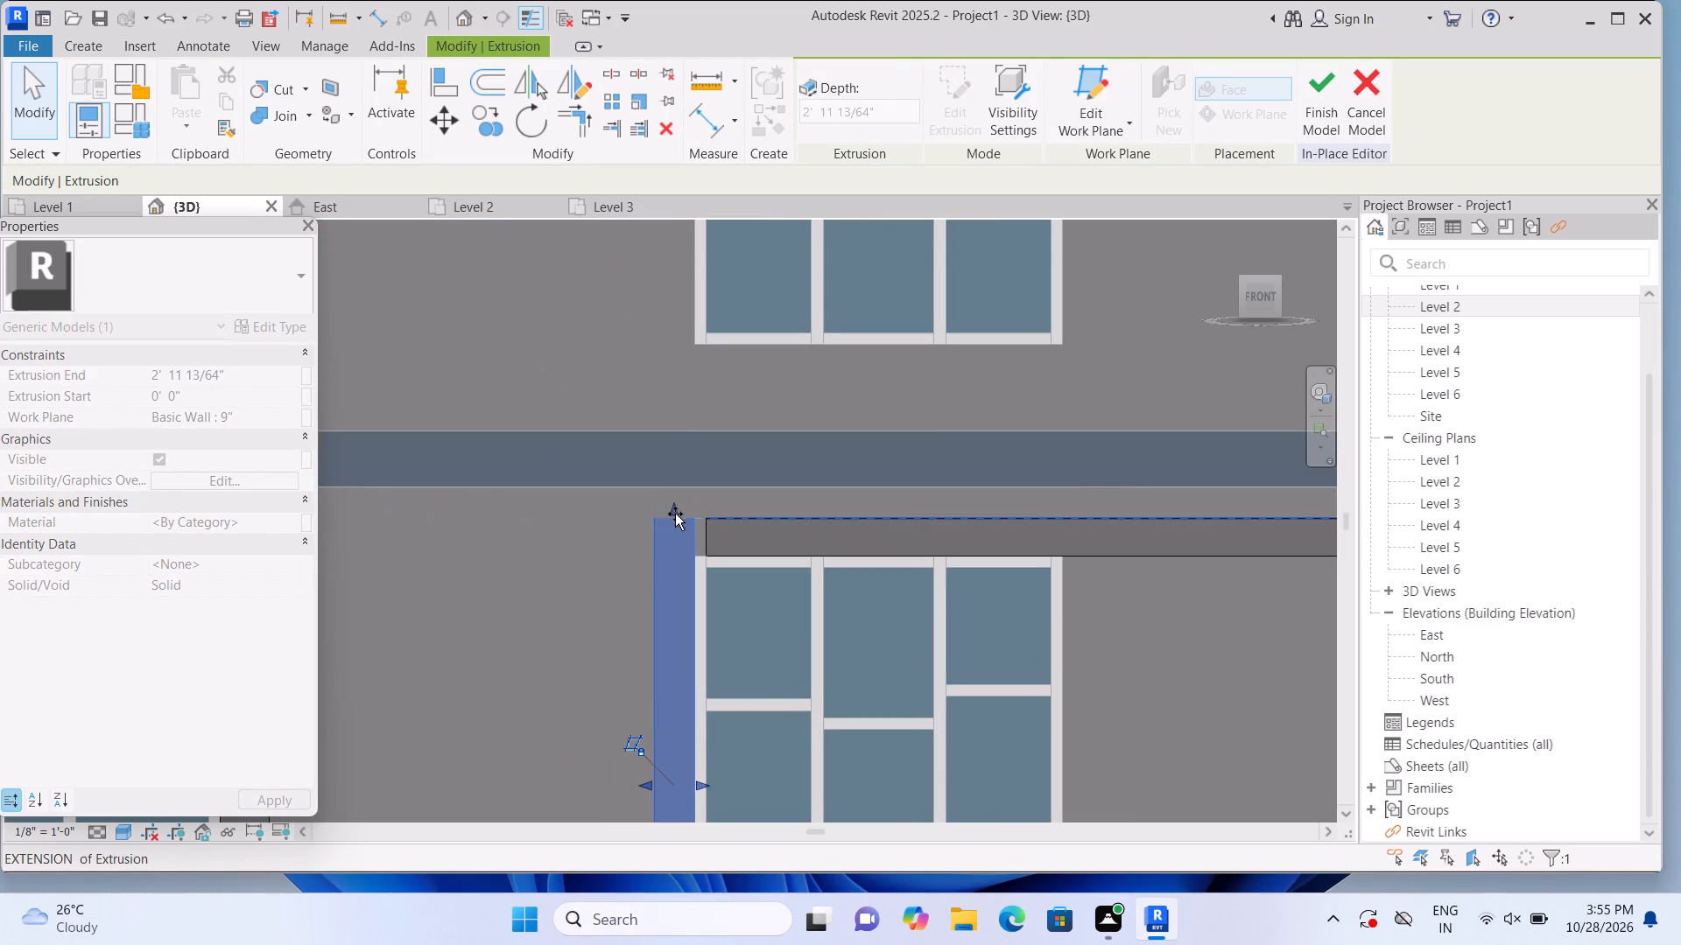
{"action": "left_click_drag", "start_coordinate": [675, 514], "coordinate": [679, 539]}
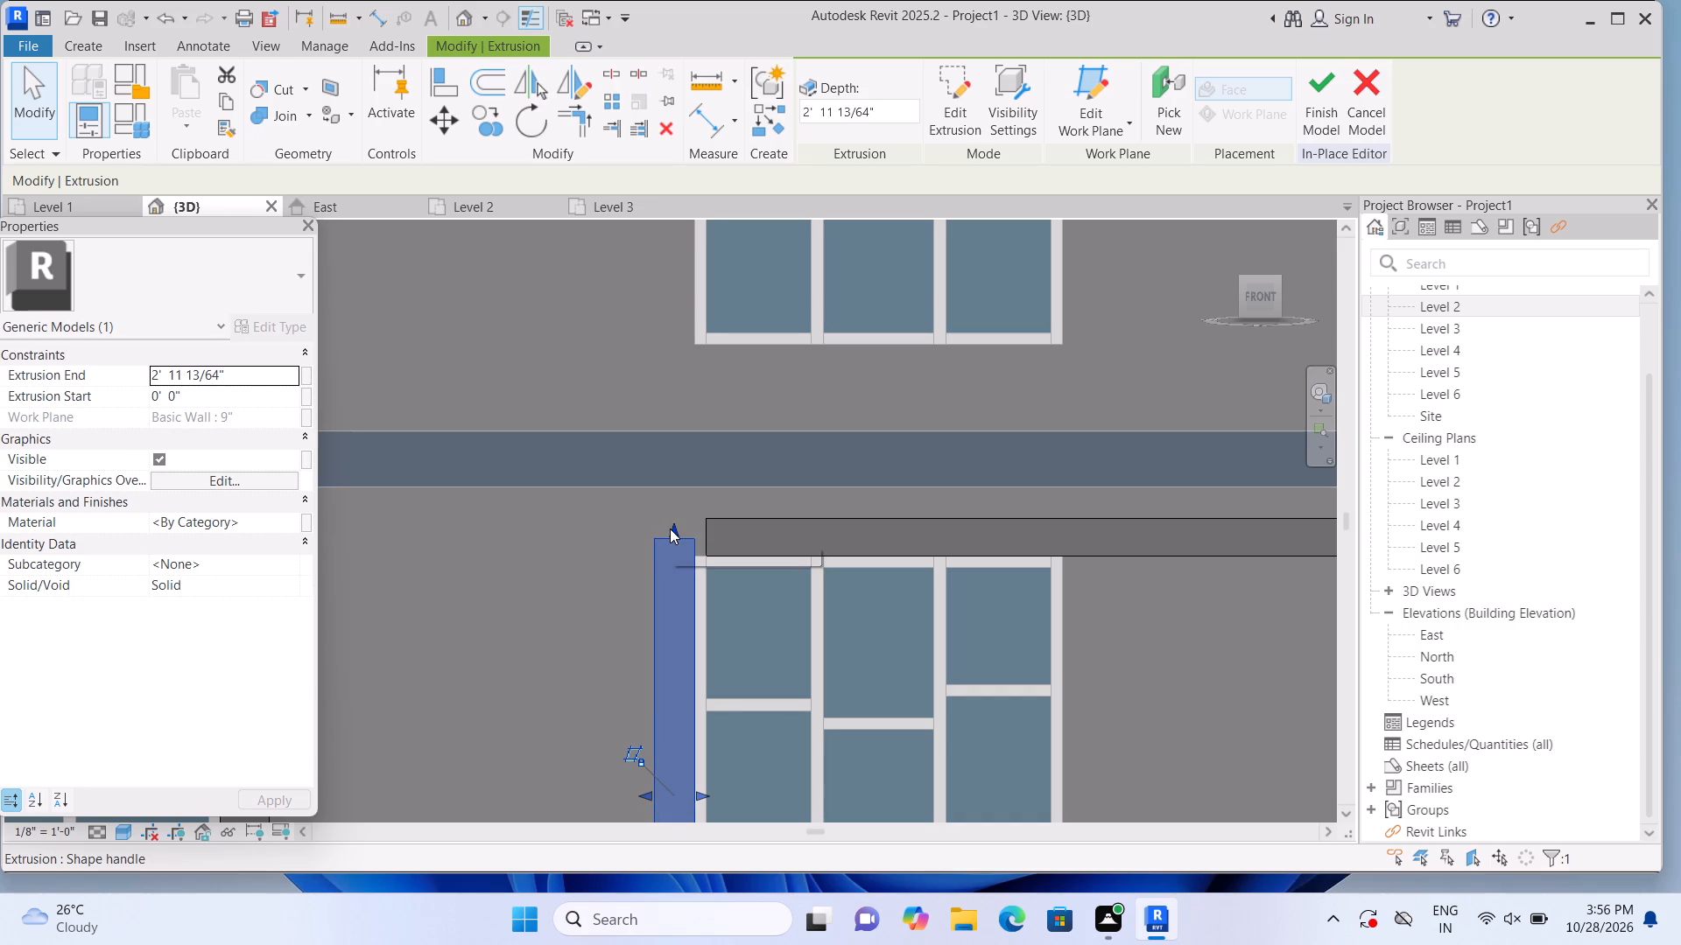
{"action": "scroll", "coordinate": [672, 537], "scroll_direction": "down", "scroll_amount": 4}
{"action": "scroll", "coordinate": [671, 544], "scroll_direction": "up", "scroll_amount": 2}
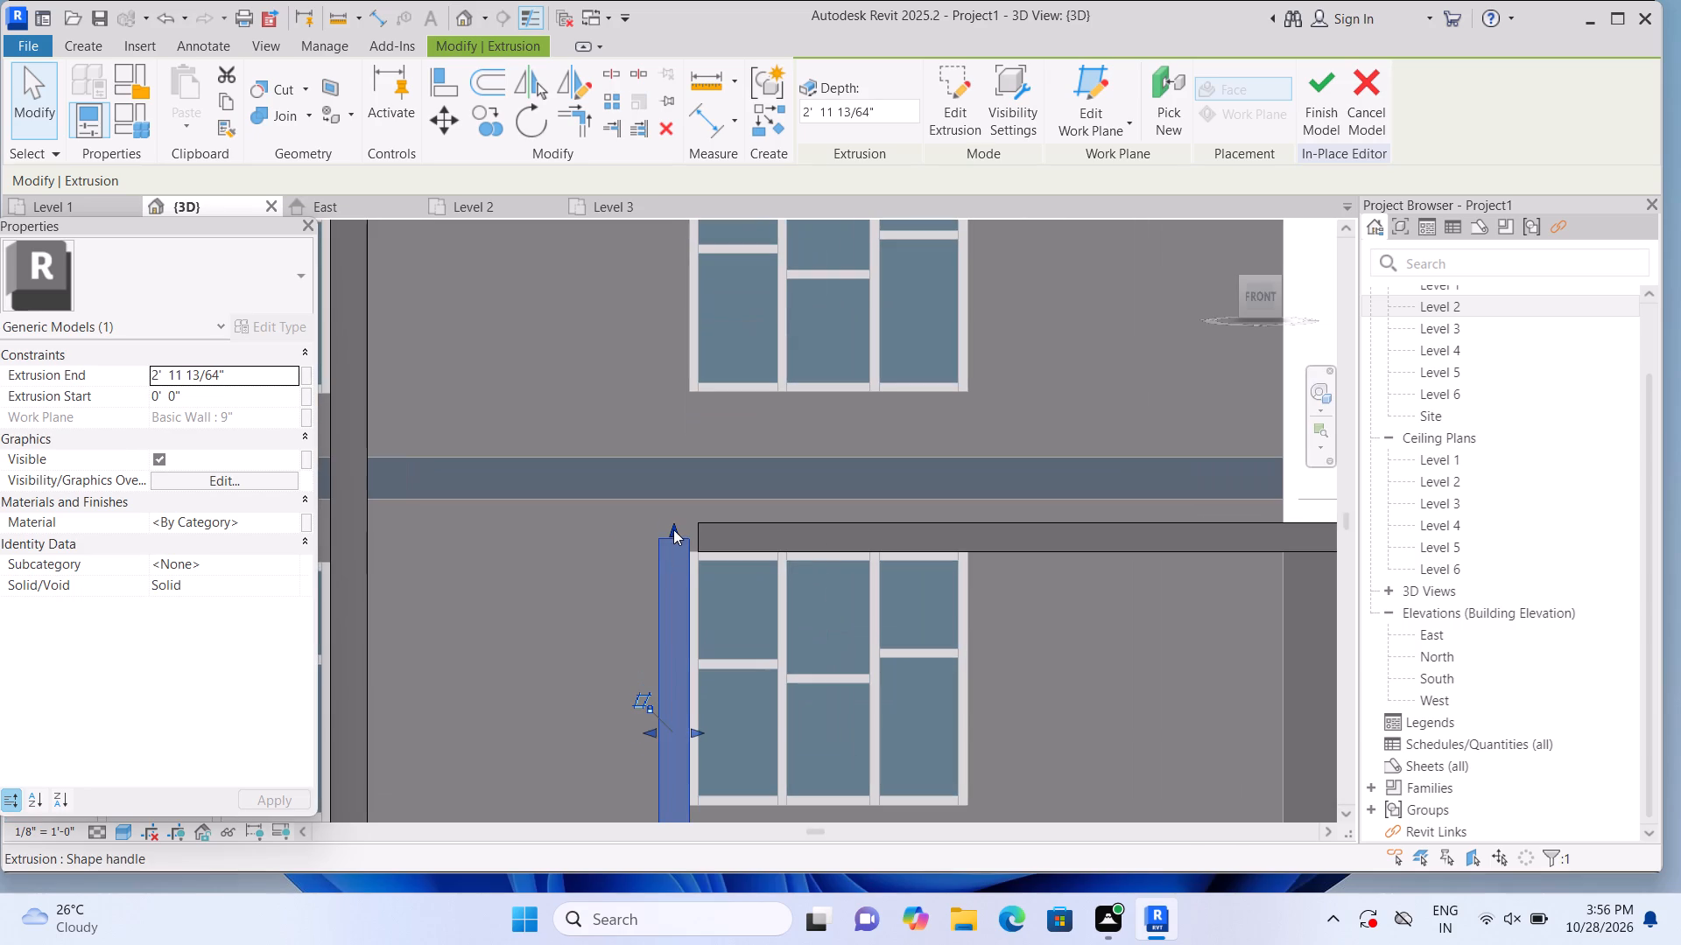
{"action": "left_click_drag", "start_coordinate": [673, 527], "coordinate": [675, 546]}
{"action": "left_click", "coordinate": [675, 546]}
{"action": "scroll", "coordinate": [702, 535], "scroll_direction": "up", "scroll_amount": 1}
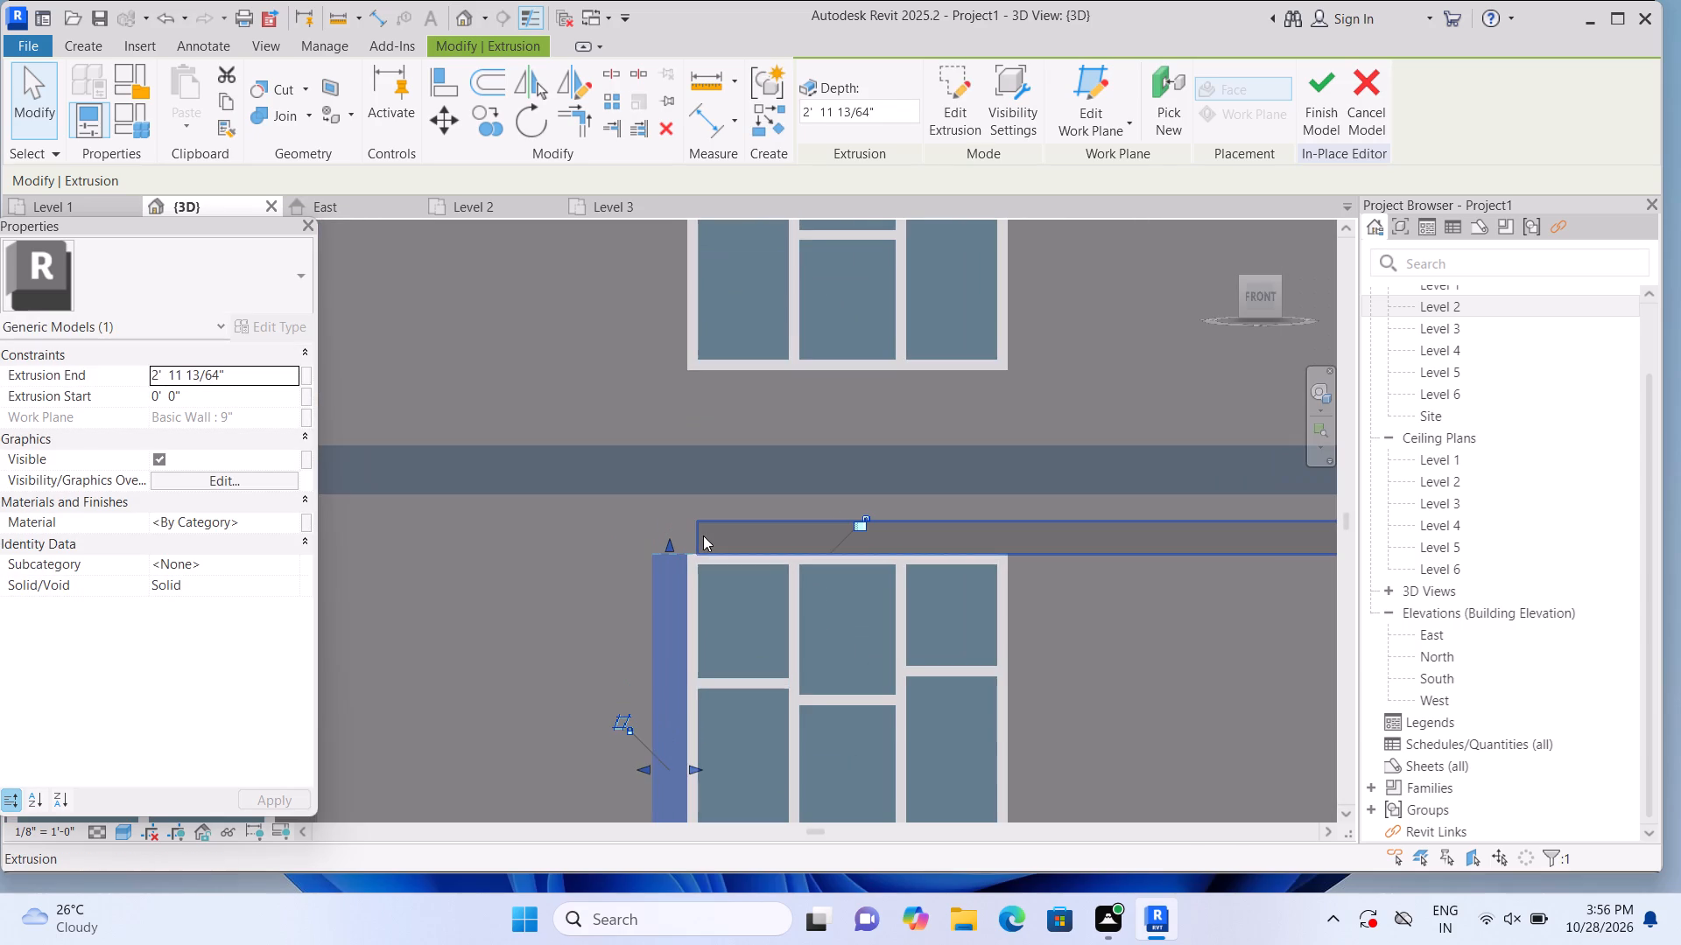
Extend the top band's end across the window-side post to that post's outer edge.
{"action": "left_click", "coordinate": [703, 535]}
{"action": "left_click_drag", "start_coordinate": [690, 531], "coordinate": [665, 531]}
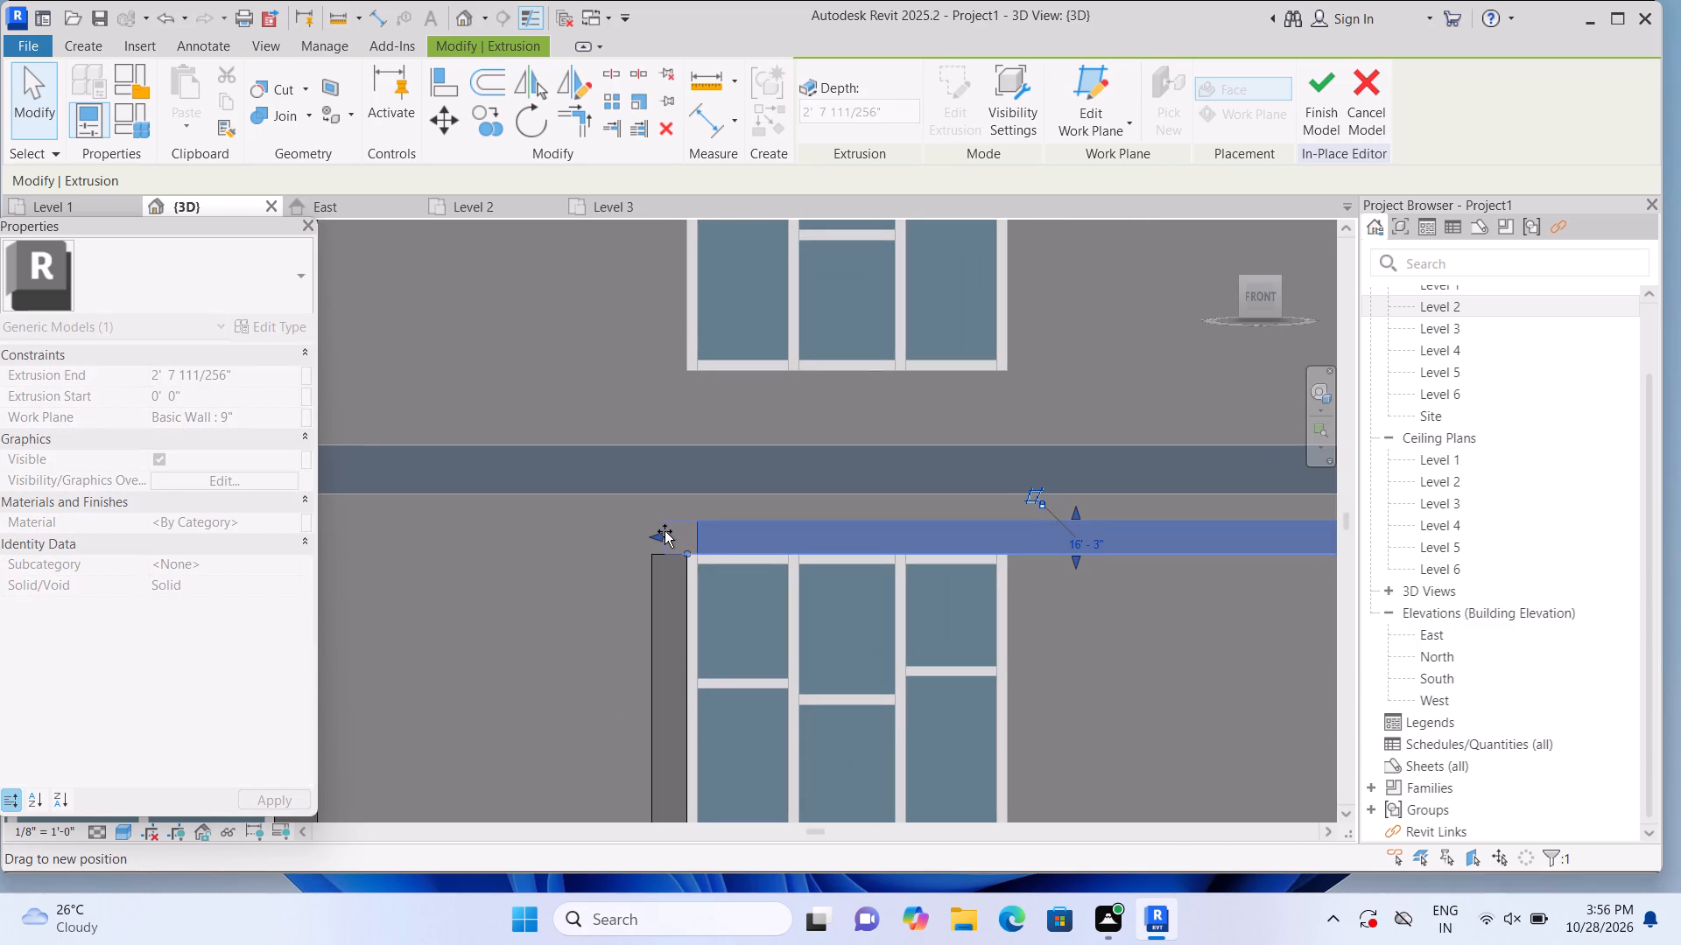
{"action": "left_click_drag", "start_coordinate": [665, 531], "coordinate": [659, 531]}
{"action": "scroll", "coordinate": [665, 549], "scroll_direction": "down", "scroll_amount": 2}
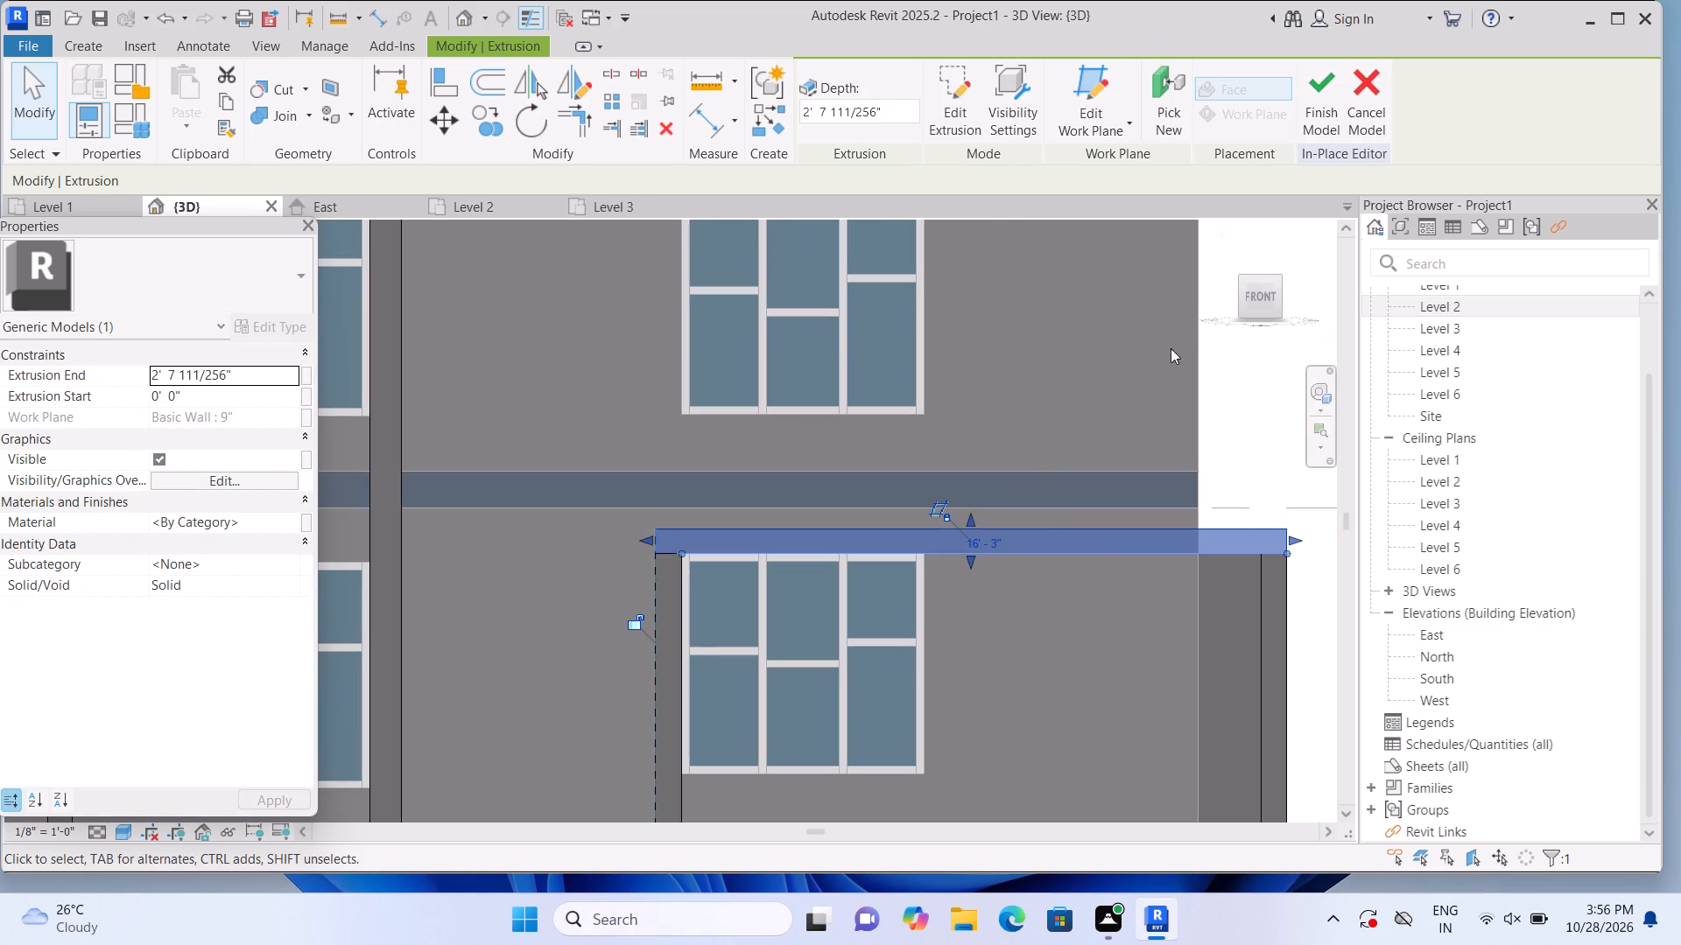
In 3D, stretch the top band's front face outward to sit flush with the front of the frame's posts.
{"action": "left_click", "coordinate": [1224, 229]}
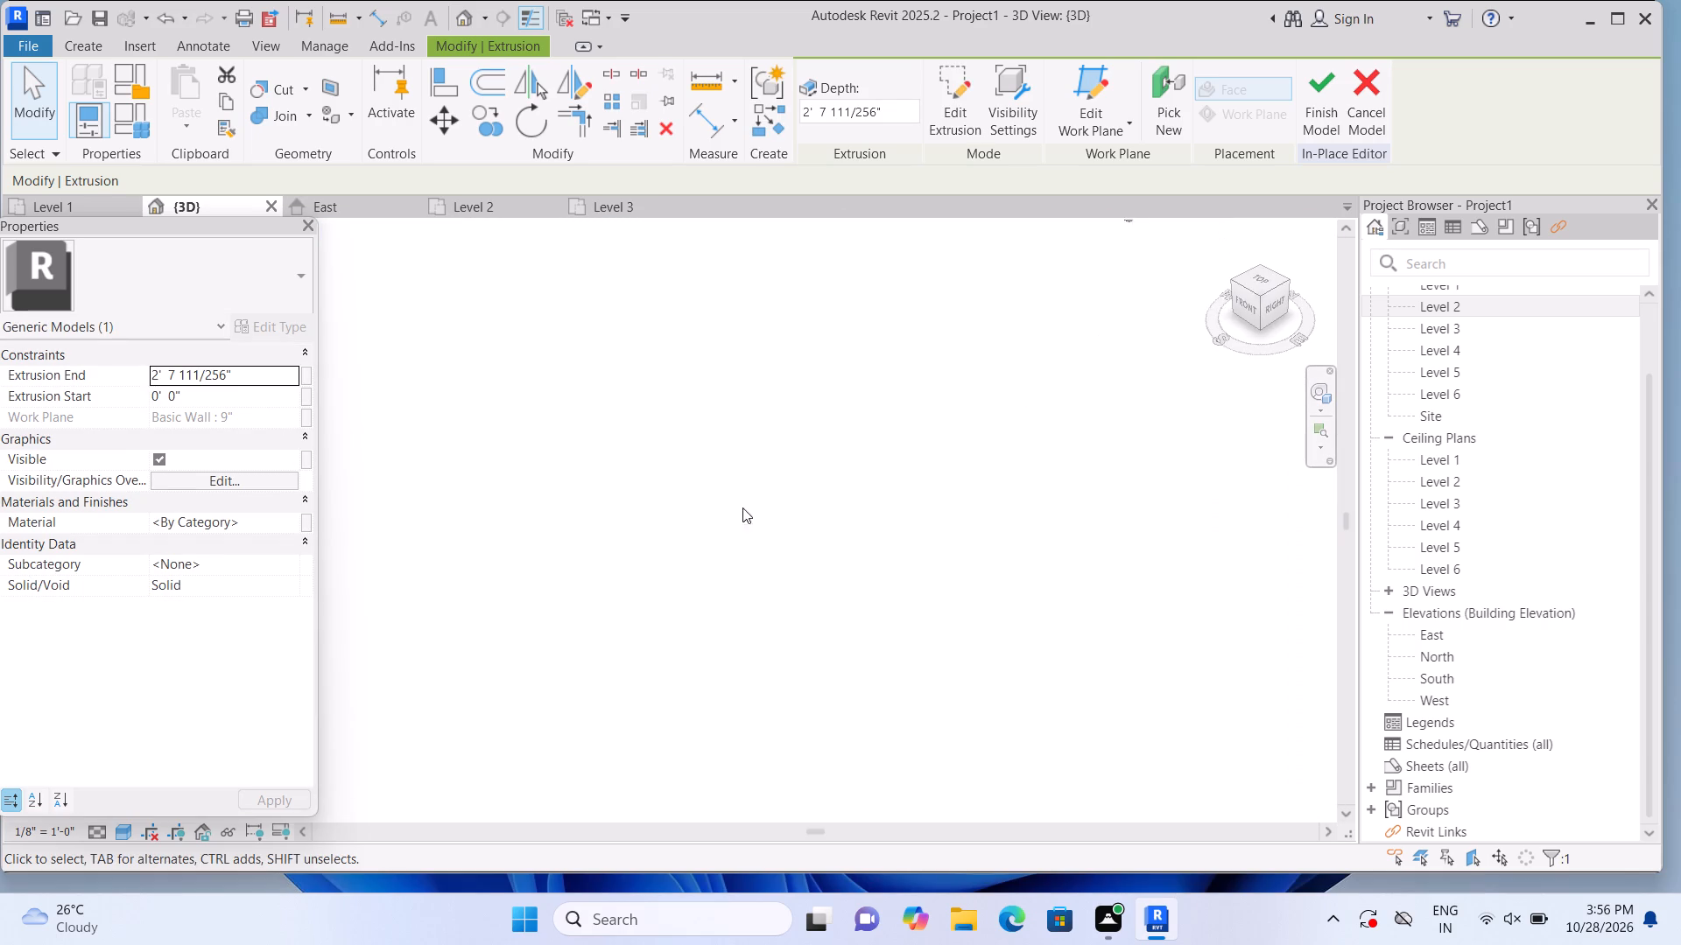
{"action": "scroll", "coordinate": [581, 607], "scroll_direction": "up", "scroll_amount": 14}
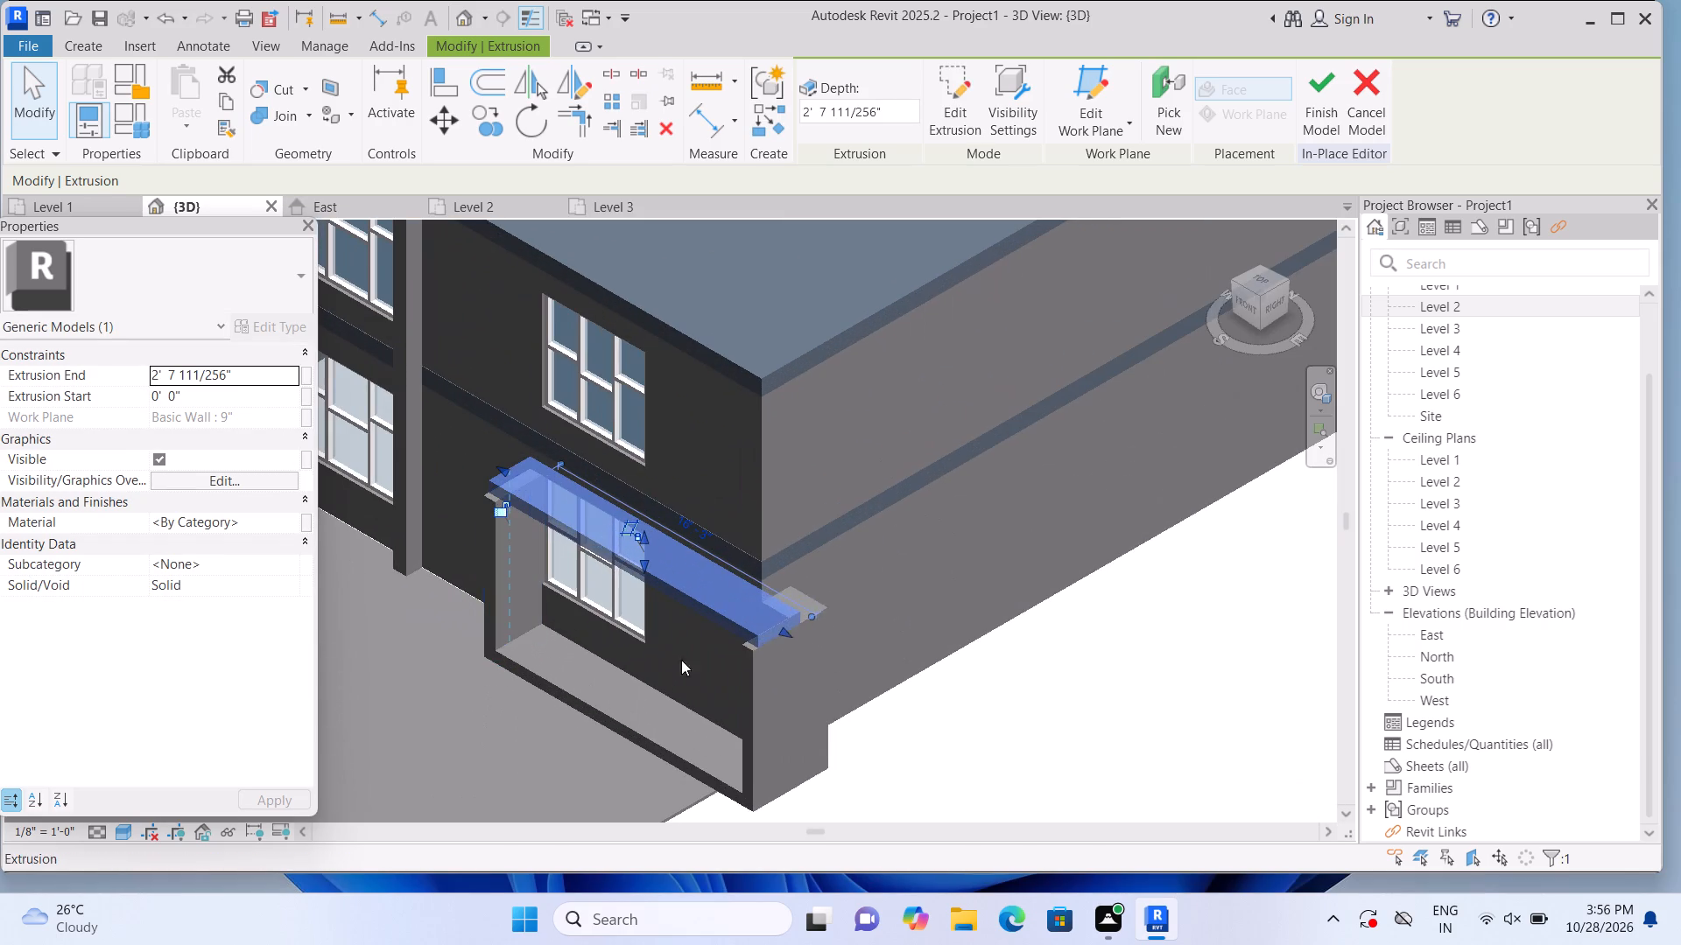
{"action": "left_click", "coordinate": [950, 705]}
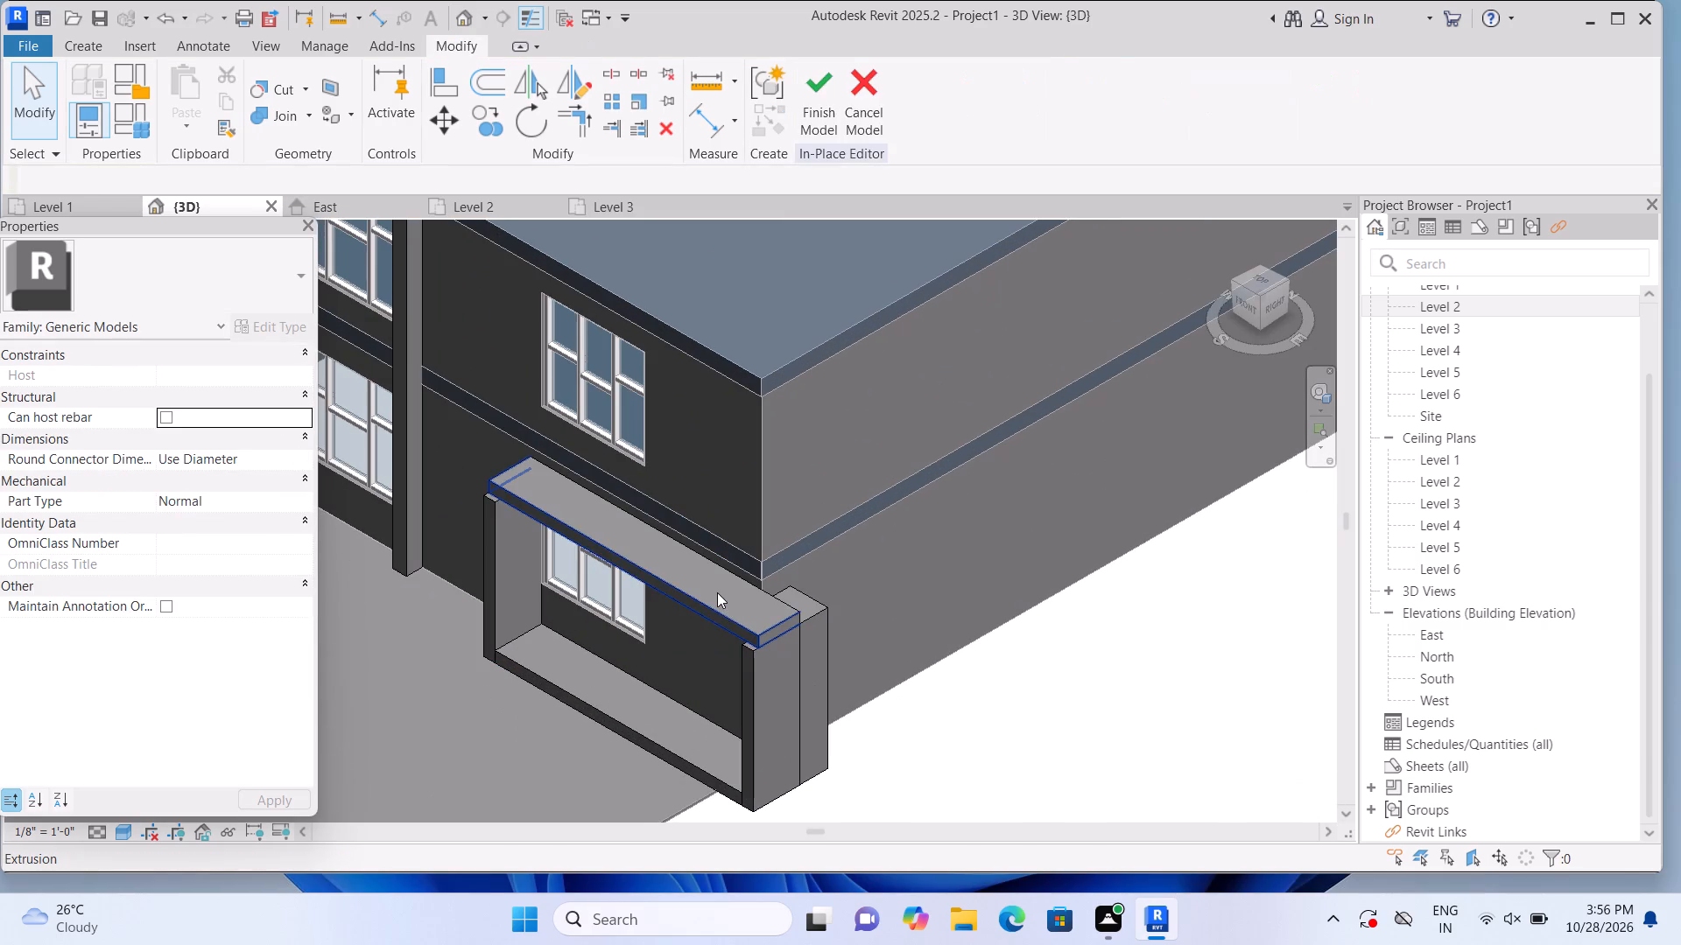
{"action": "left_click", "coordinate": [717, 592]}
{"action": "scroll", "coordinate": [676, 598], "scroll_direction": "up", "scroll_amount": 1}
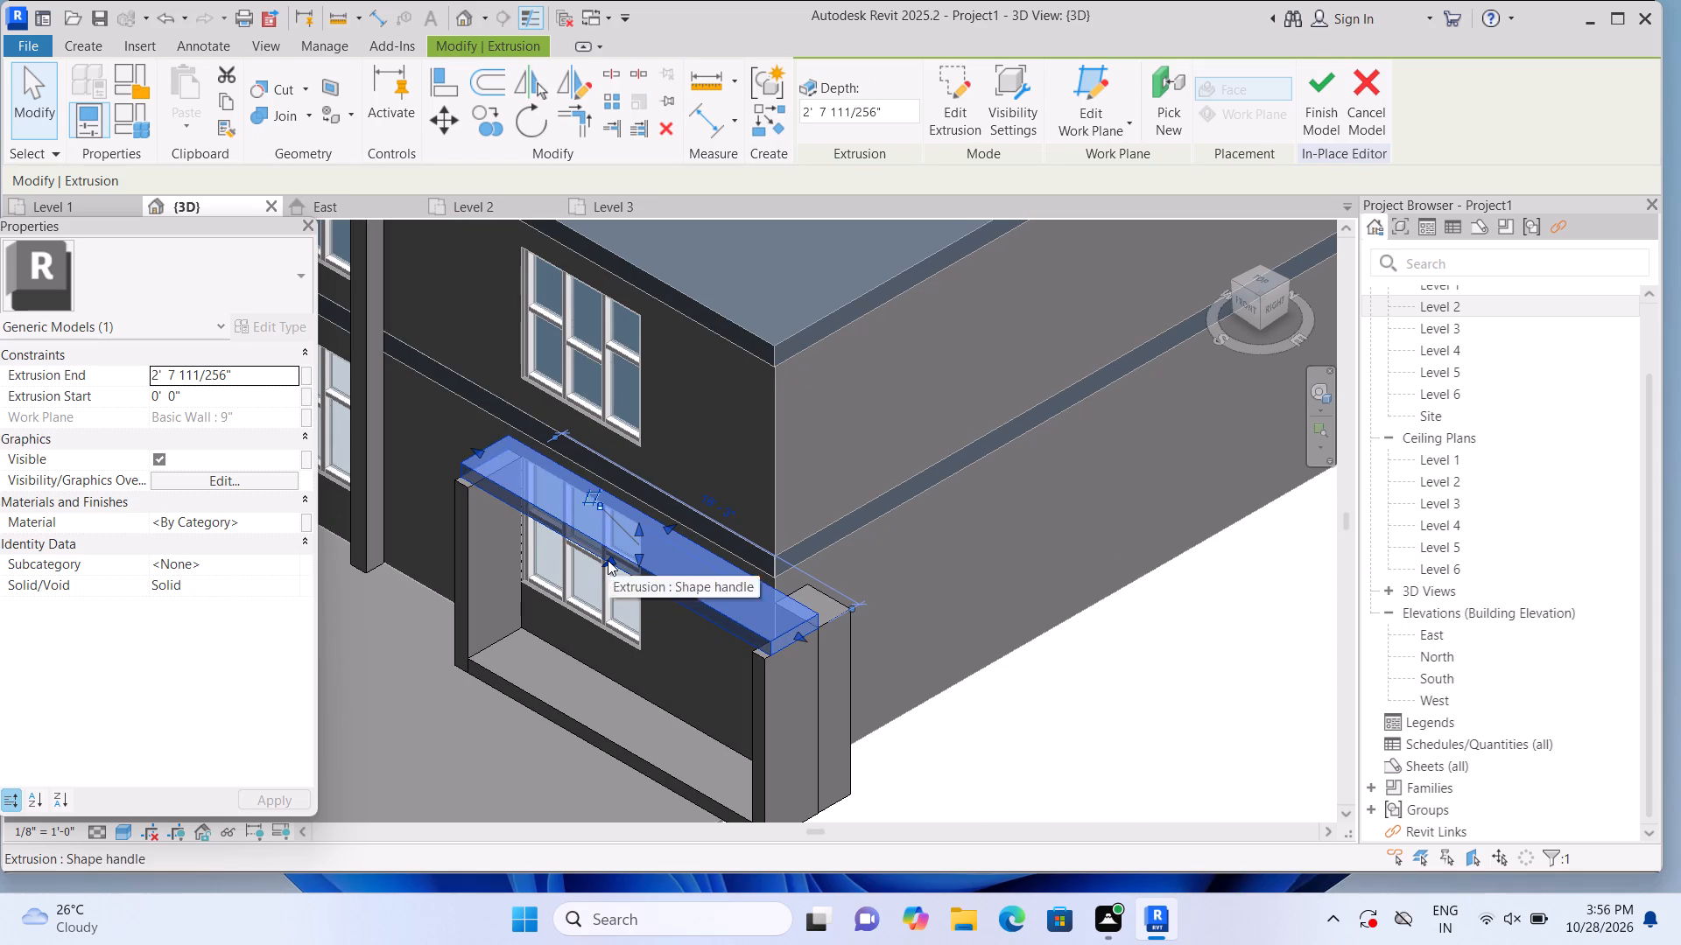
{"action": "left_click", "coordinate": [608, 560]}
{"action": "left_click", "coordinate": [1042, 727]}
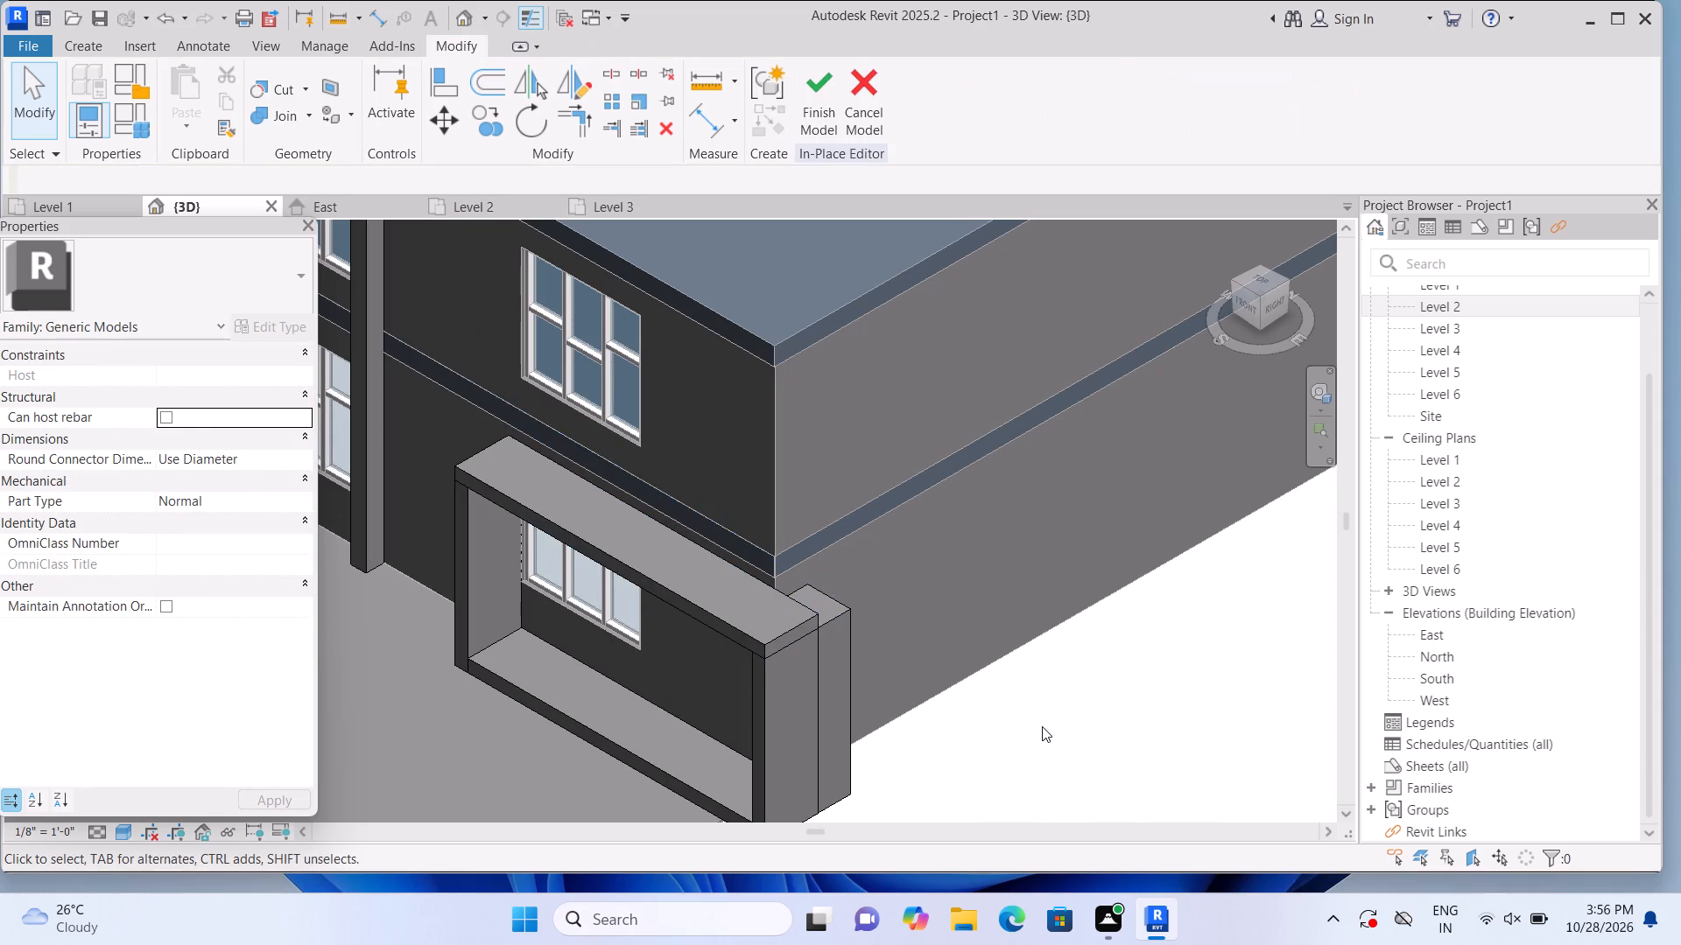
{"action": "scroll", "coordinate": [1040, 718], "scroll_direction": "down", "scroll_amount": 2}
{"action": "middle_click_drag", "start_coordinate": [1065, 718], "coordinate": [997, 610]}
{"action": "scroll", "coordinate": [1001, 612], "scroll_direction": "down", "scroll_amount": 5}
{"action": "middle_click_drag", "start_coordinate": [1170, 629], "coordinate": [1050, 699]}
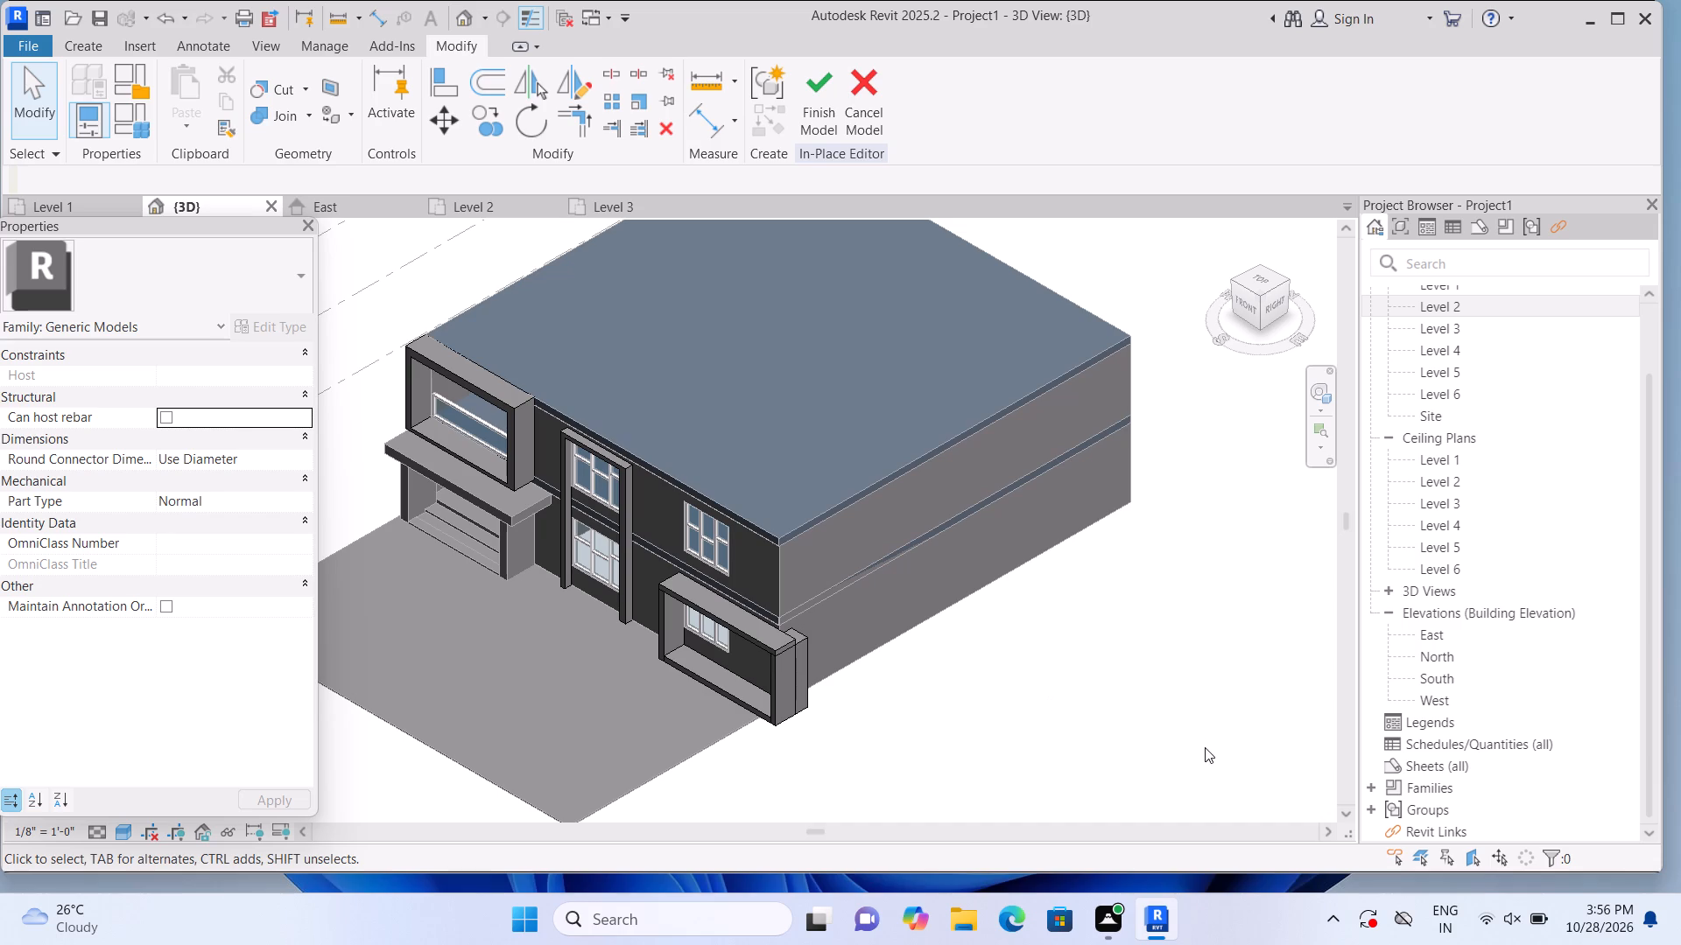
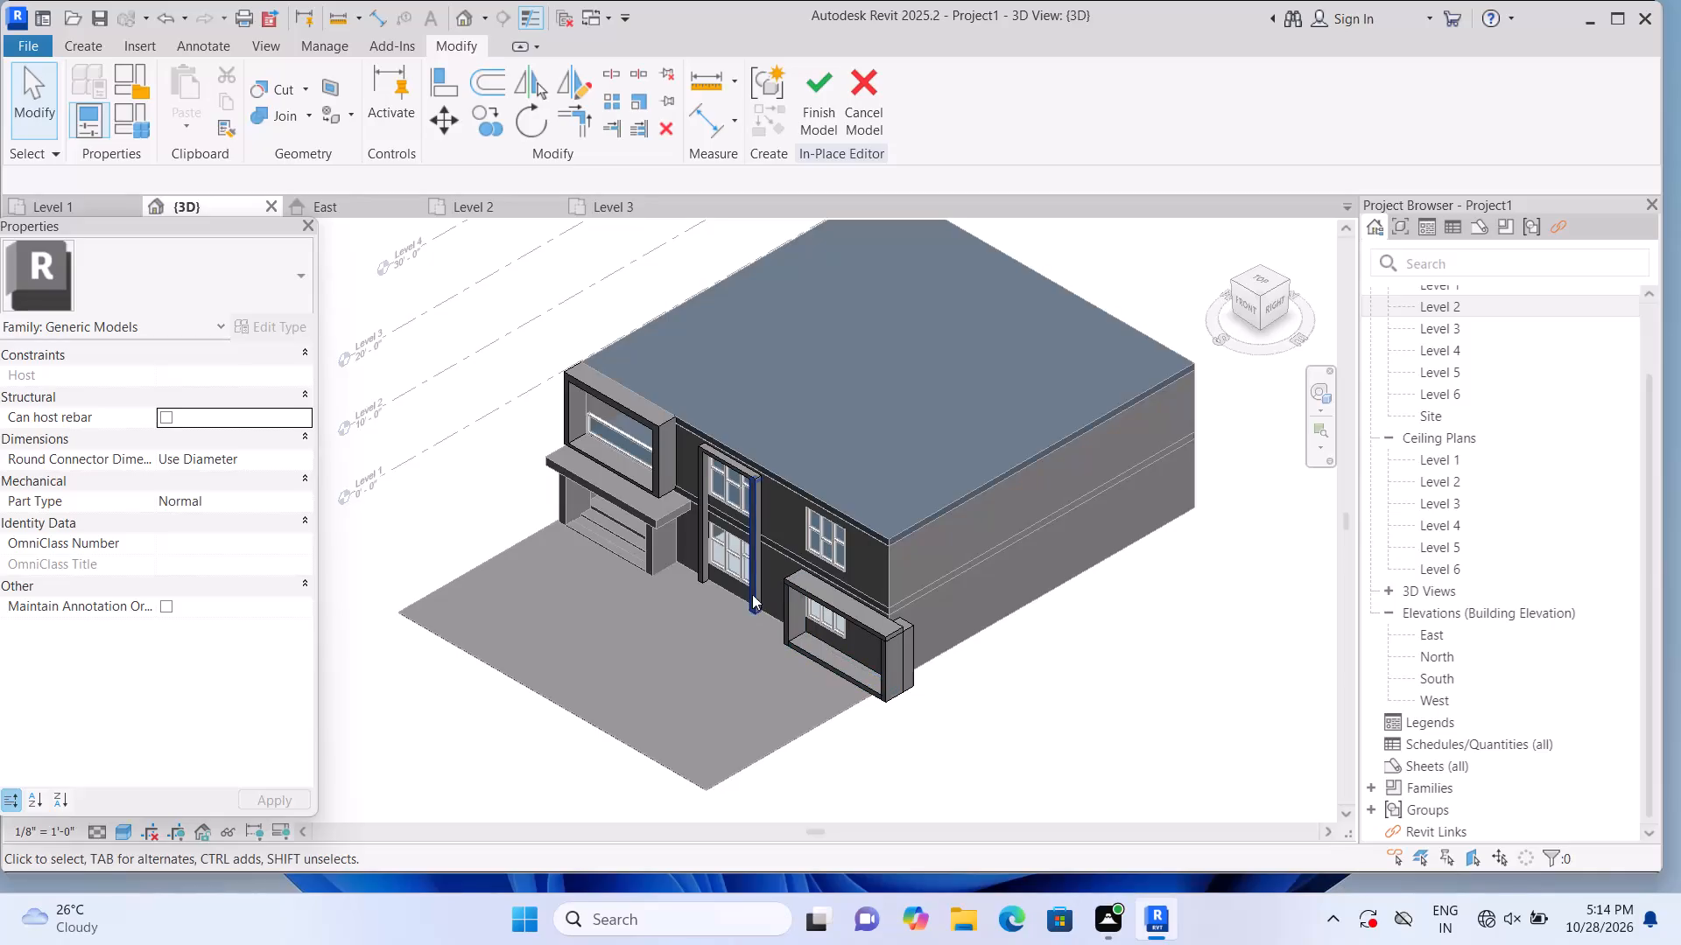
Examine the building's front and the frame around the lower corner window in 3D and from the front.
{"action": "scroll", "coordinate": [818, 533], "scroll_direction": "up", "scroll_amount": 1}
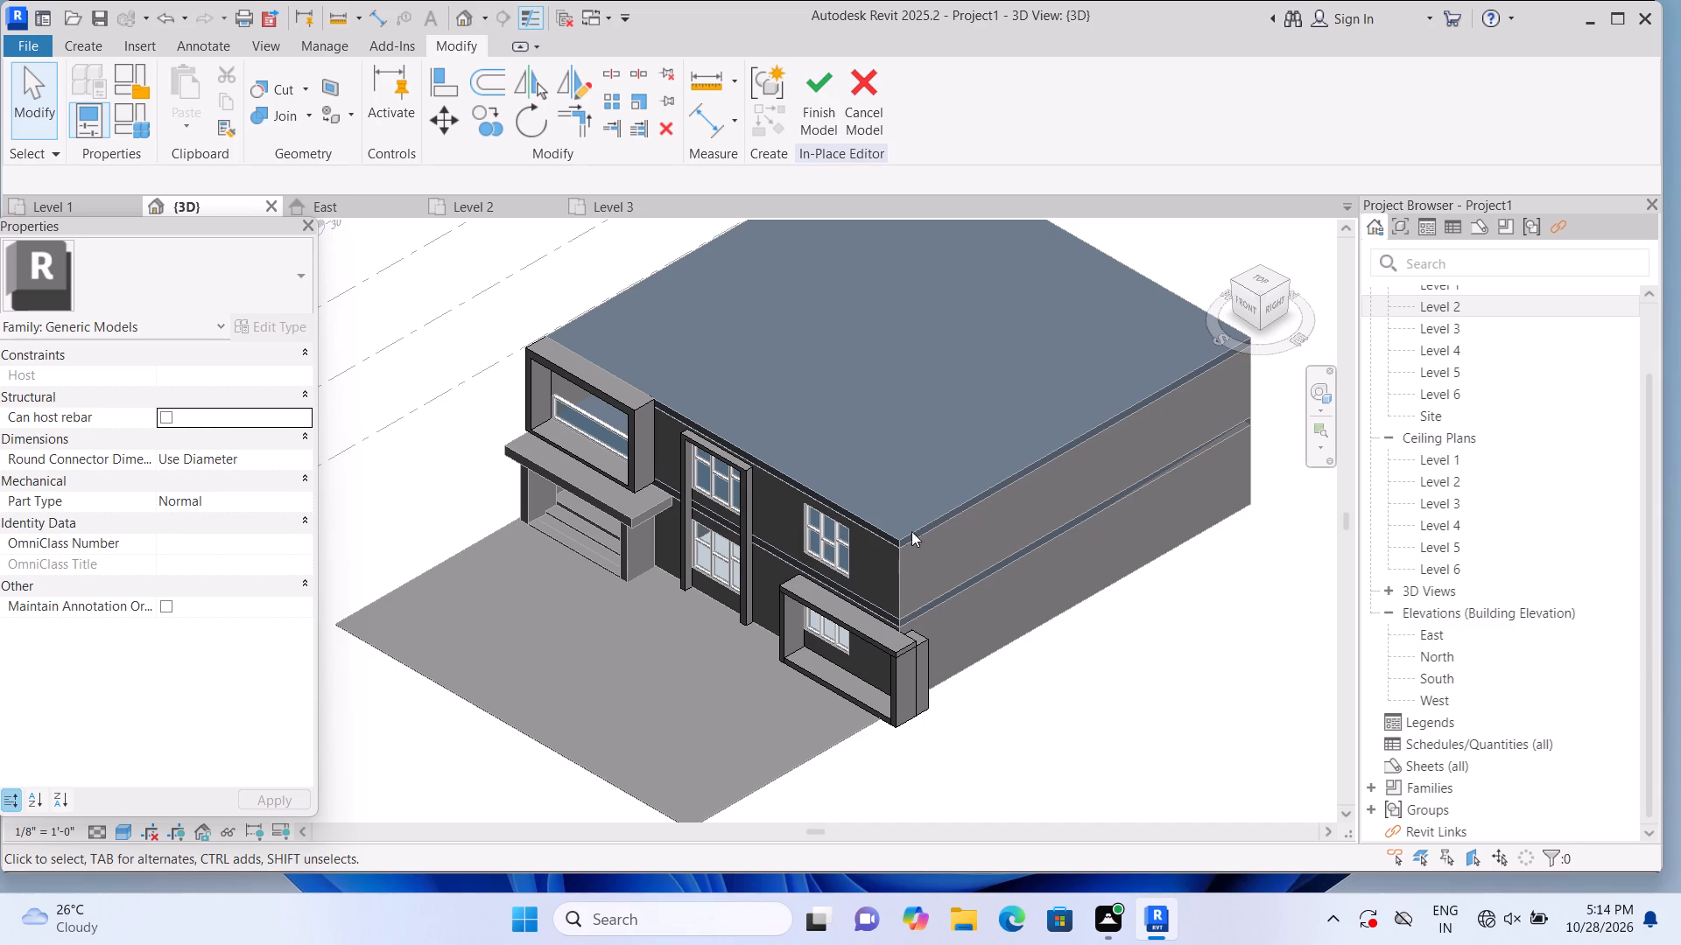
{"action": "scroll", "coordinate": [694, 650], "scroll_direction": "down", "scroll_amount": 1}
{"action": "scroll", "coordinate": [697, 650], "scroll_direction": "up", "scroll_amount": 1}
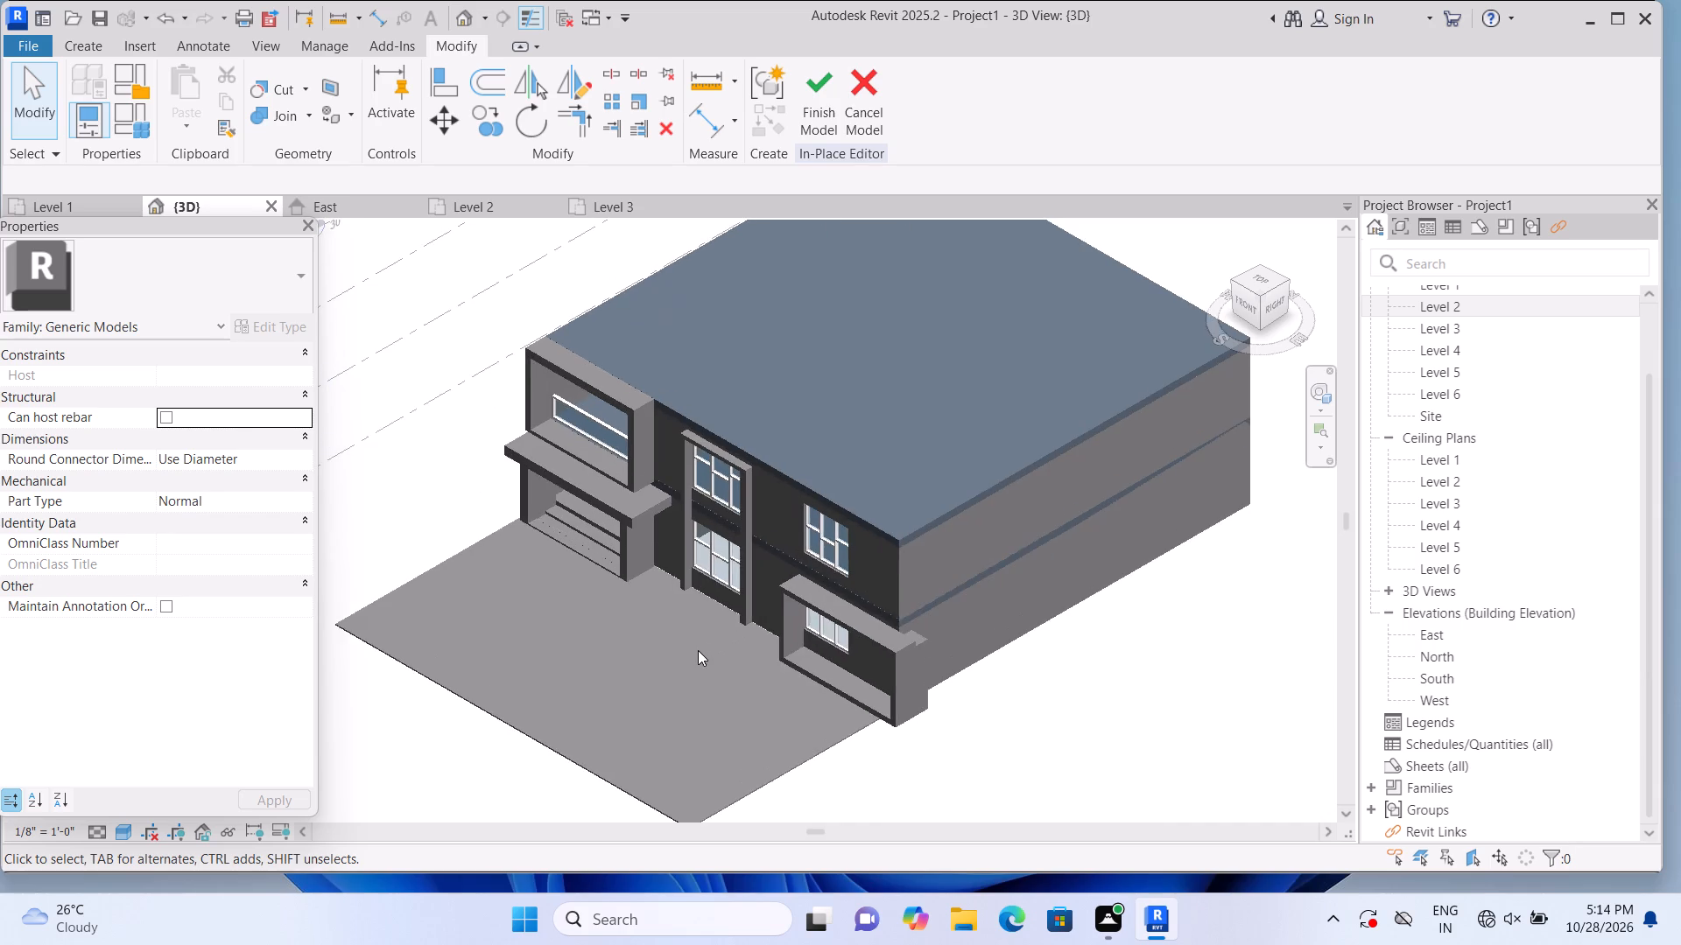
{"action": "scroll", "coordinate": [700, 648], "scroll_direction": "up", "scroll_amount": 2}
{"action": "middle_click_drag", "start_coordinate": [707, 643], "coordinate": [703, 669]}
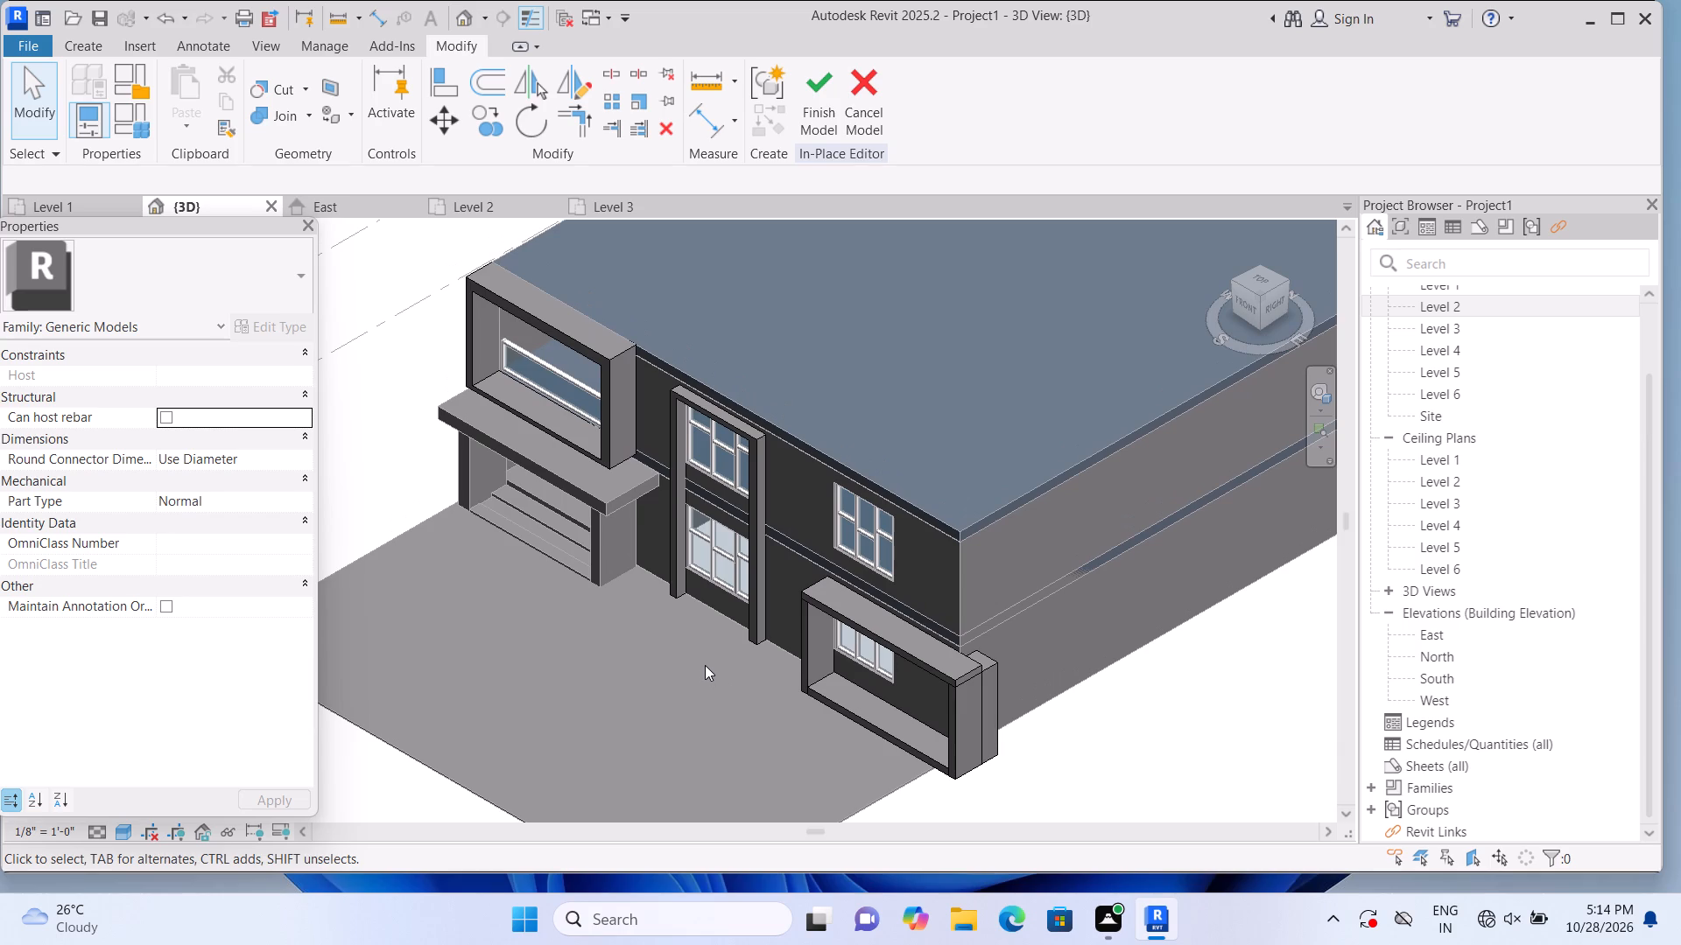
{"action": "scroll", "coordinate": [713, 605], "scroll_direction": "up", "scroll_amount": 2}
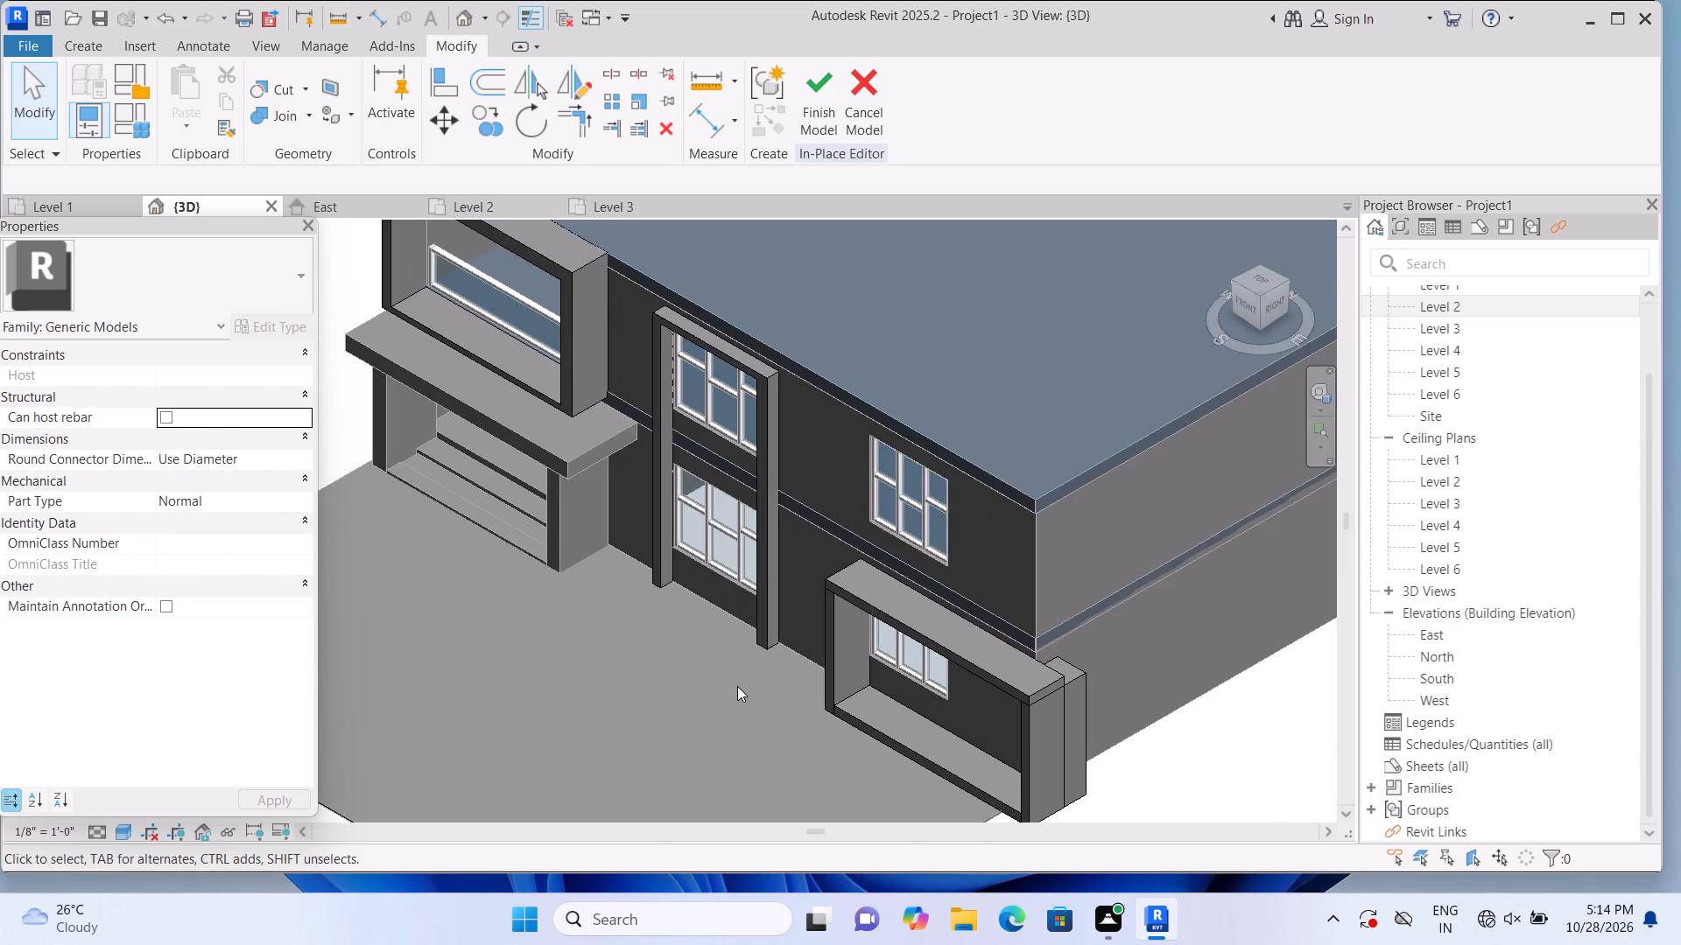
{"action": "scroll", "coordinate": [796, 658], "scroll_direction": "up", "scroll_amount": 1}
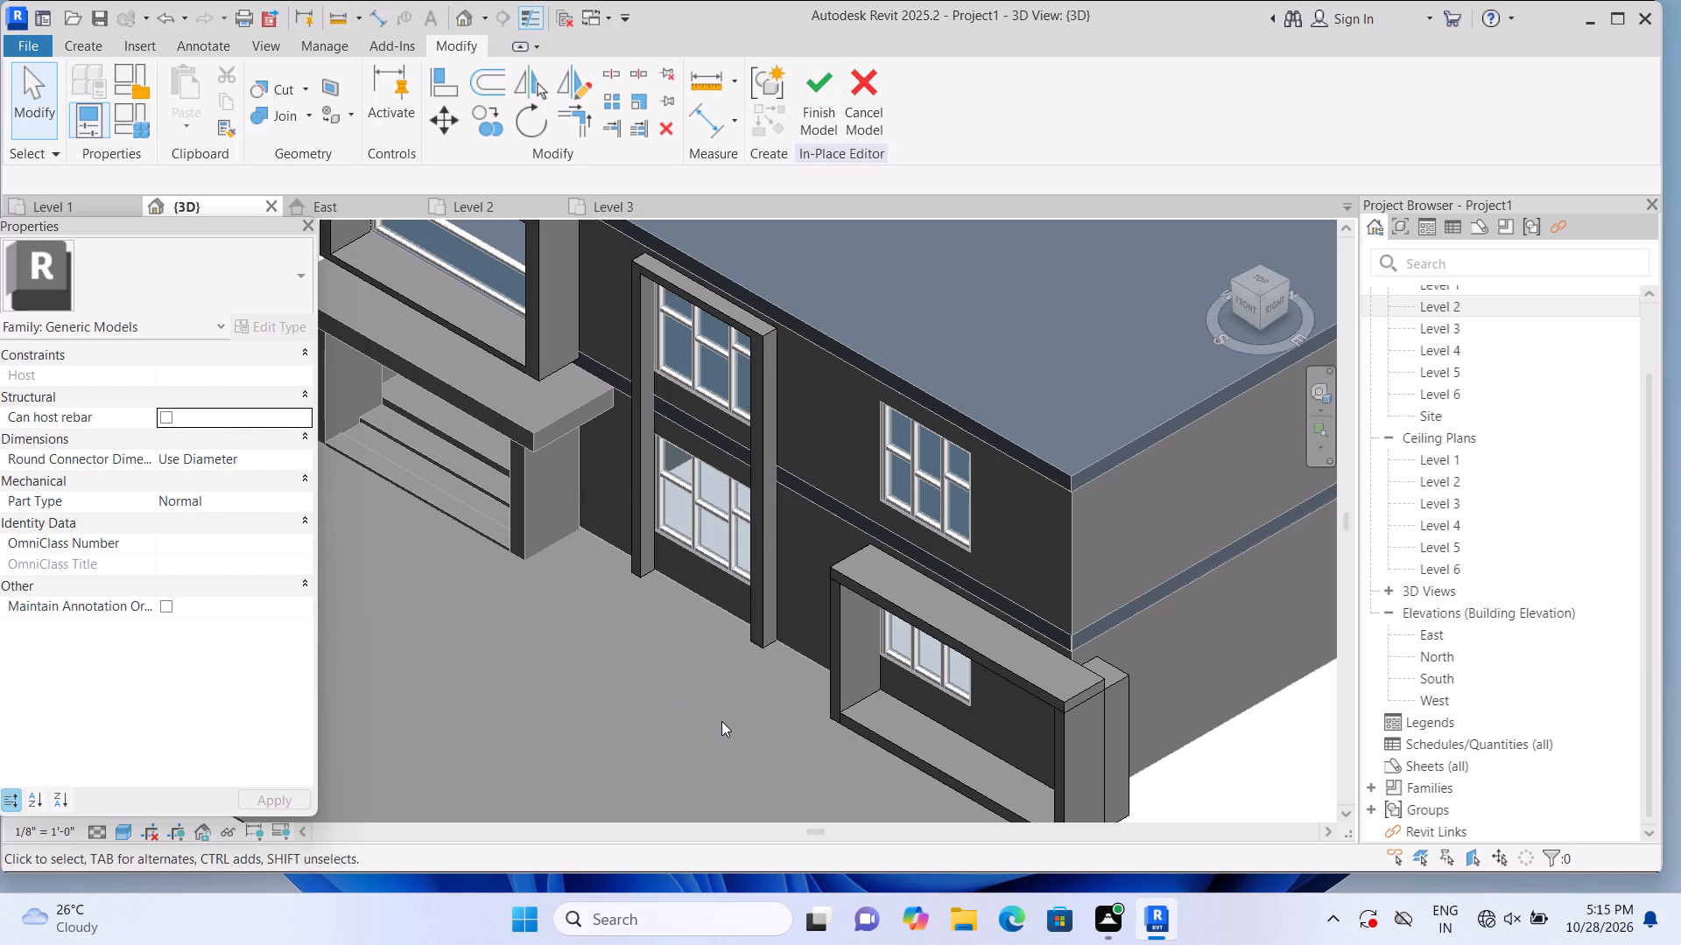
{"action": "left_click", "coordinate": [1247, 300]}
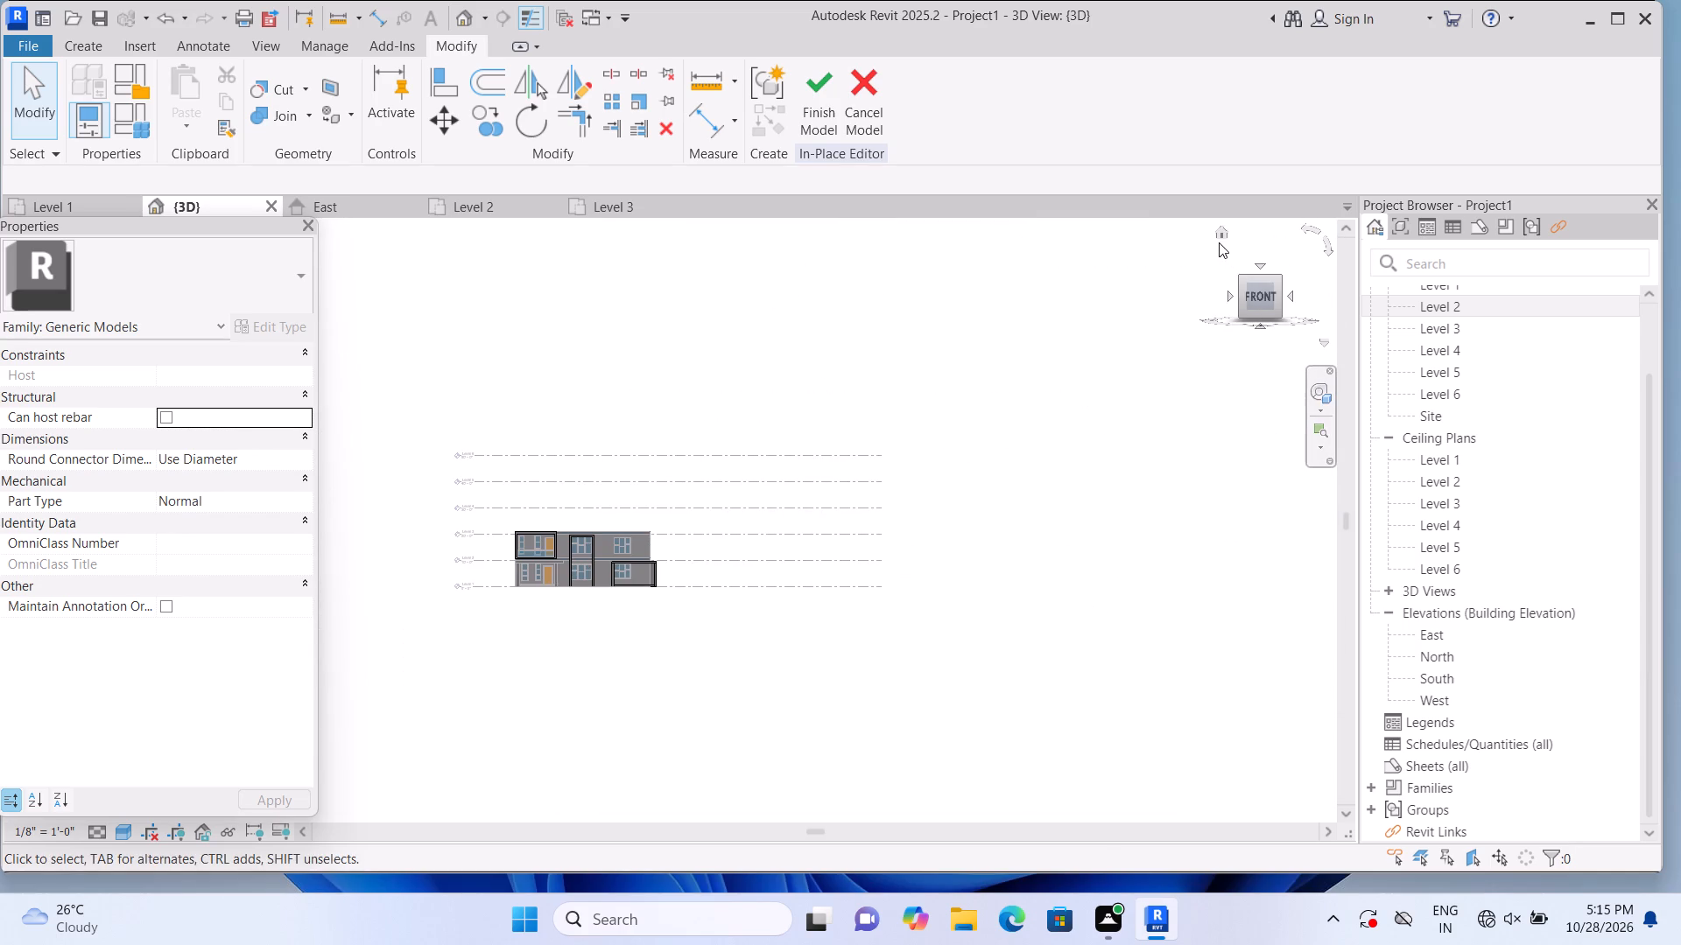
{"action": "left_click", "coordinate": [1217, 233]}
Join the lower corner window frame's top band to its corner-side post and to its window-side post.
{"action": "scroll", "coordinate": [389, 671], "scroll_direction": "up", "scroll_amount": 2}
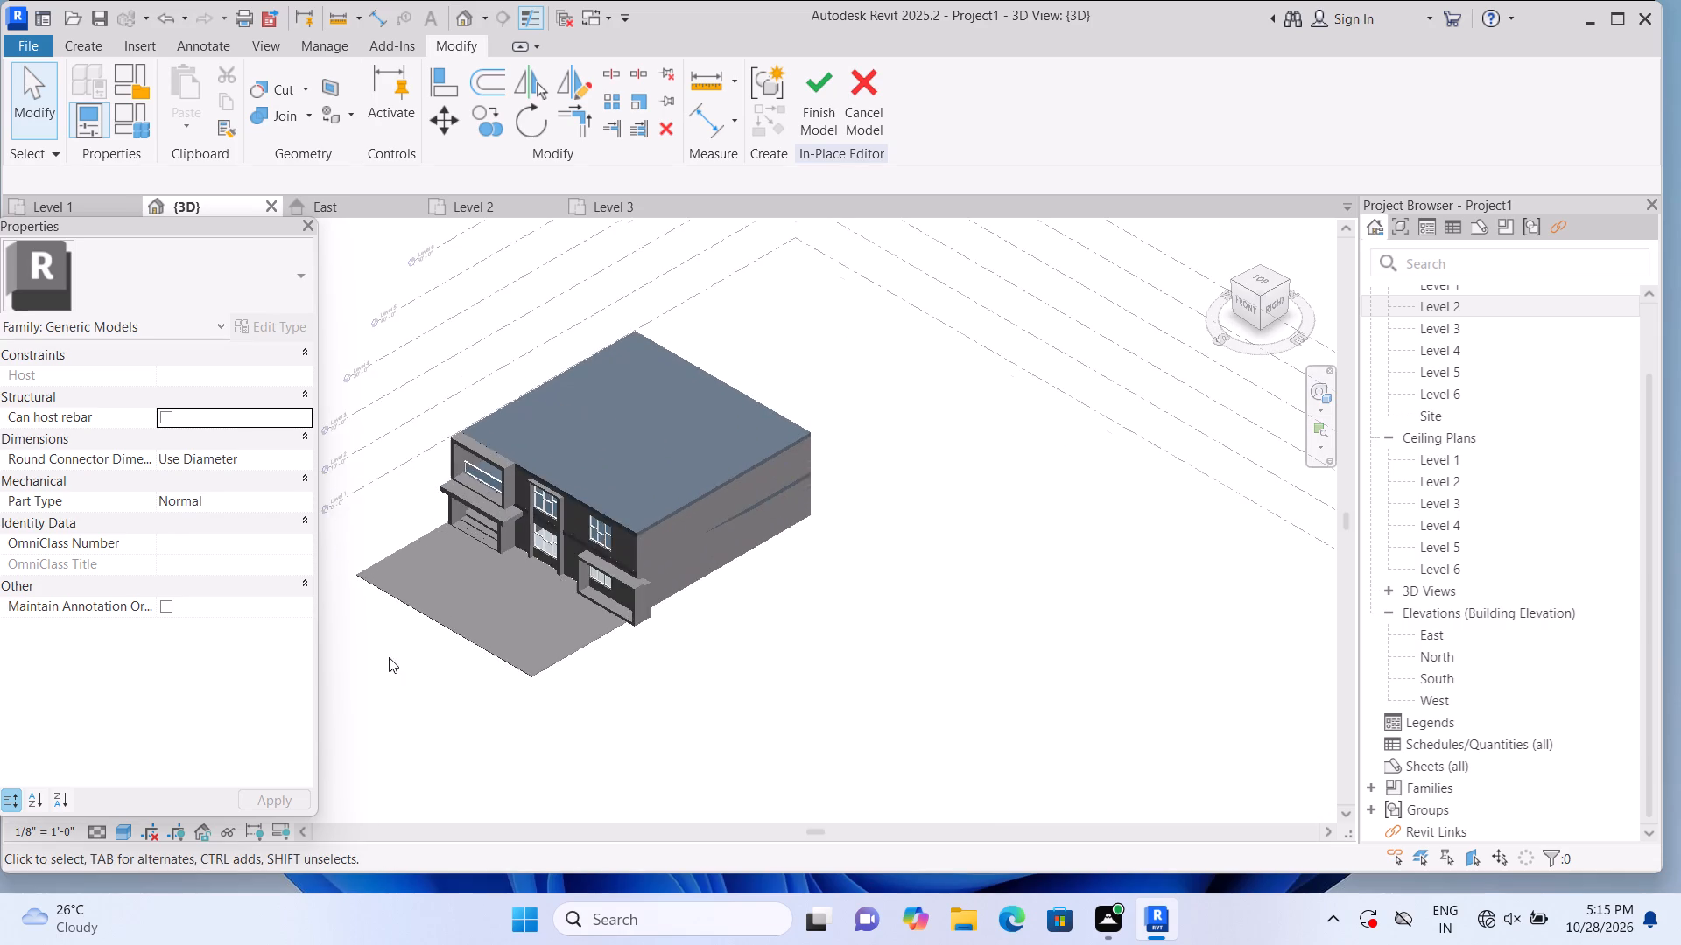
{"action": "scroll", "coordinate": [389, 657], "scroll_direction": "up", "scroll_amount": 8}
{"action": "middle_click_drag", "start_coordinate": [559, 574], "coordinate": [524, 693]}
{"action": "scroll", "coordinate": [703, 735], "scroll_direction": "up", "scroll_amount": 1}
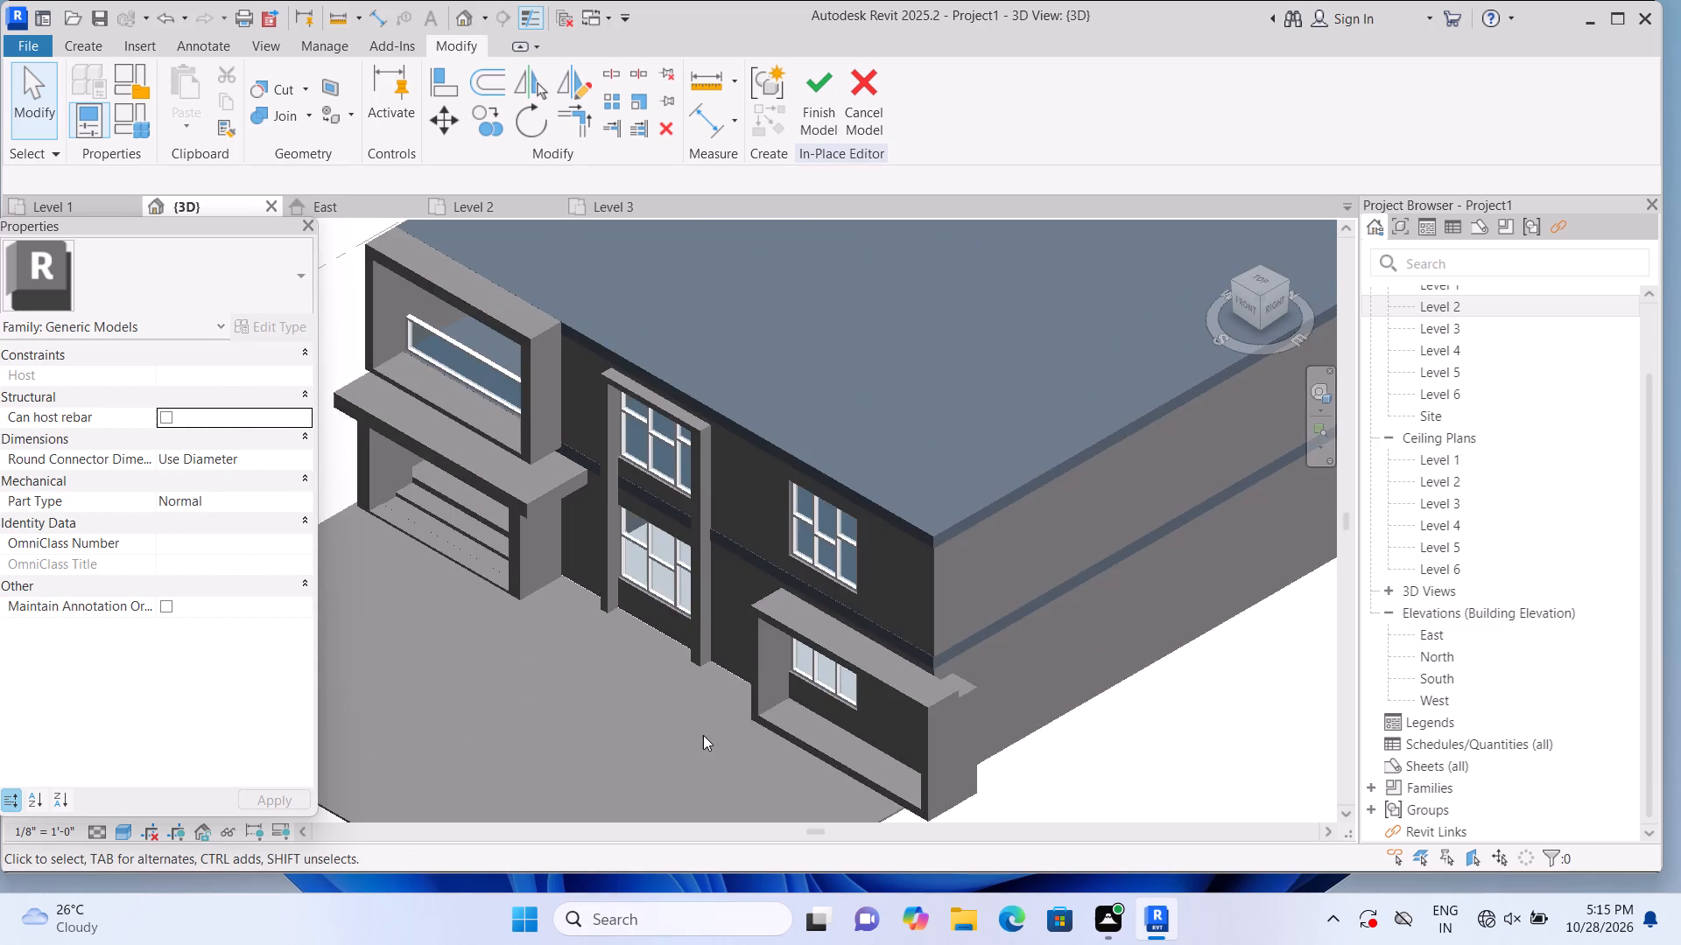
{"action": "scroll", "coordinate": [742, 760], "scroll_direction": "up", "scroll_amount": 1}
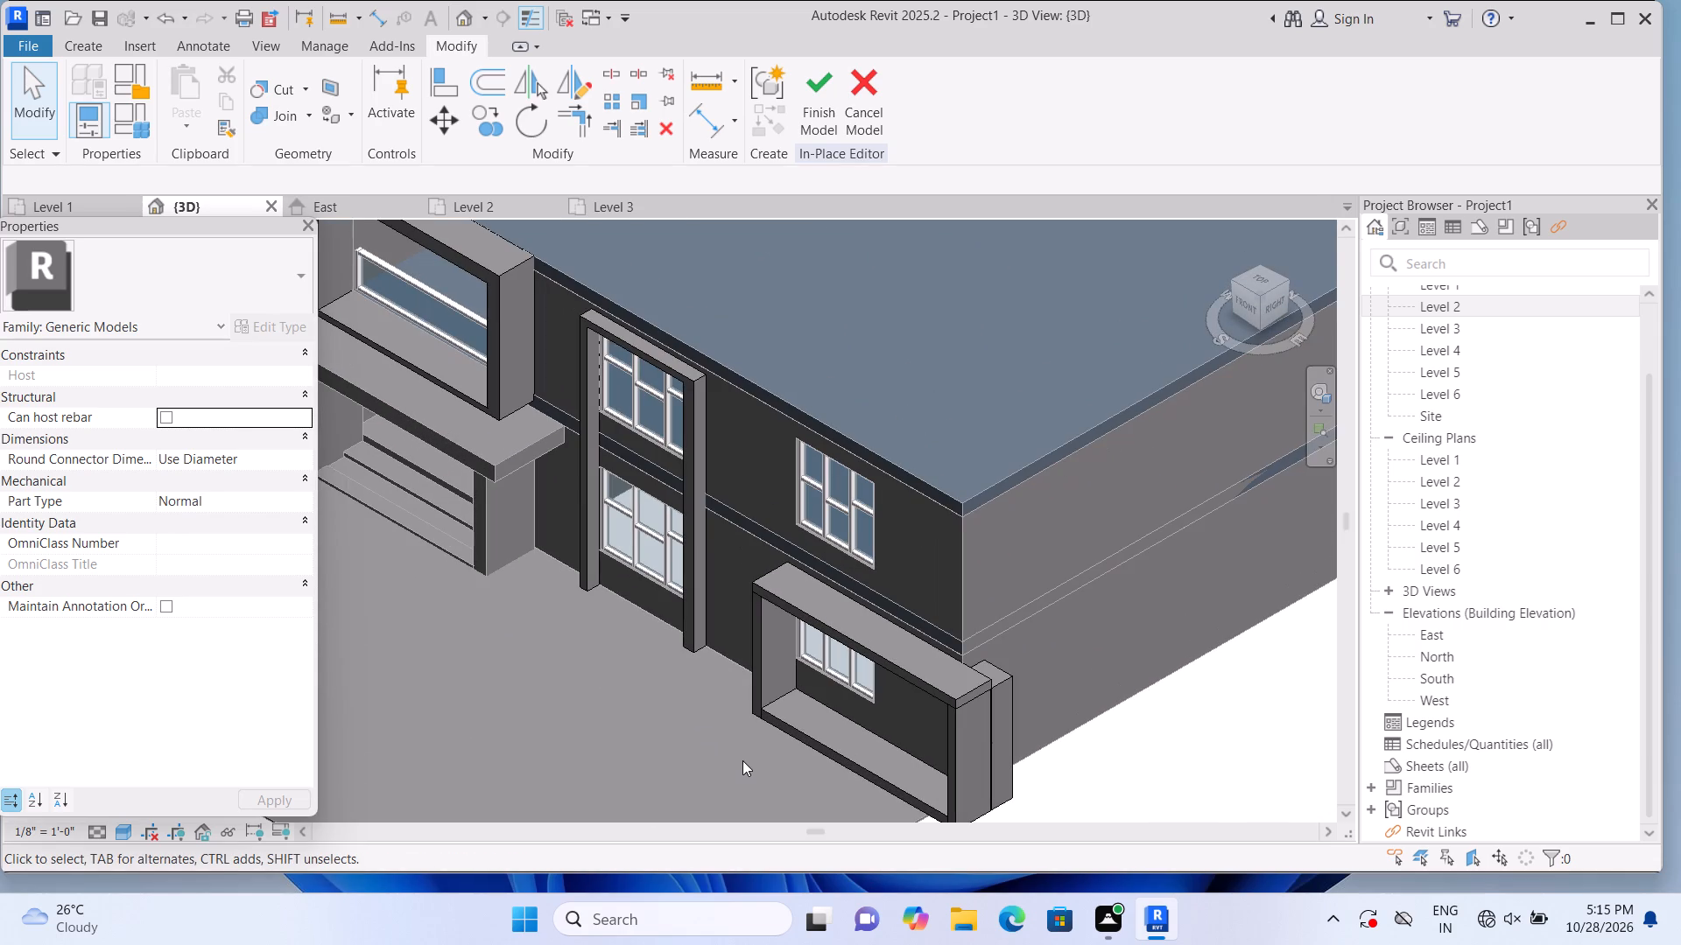
{"action": "middle_click_drag", "start_coordinate": [771, 785], "coordinate": [746, 719]}
{"action": "scroll", "coordinate": [899, 688], "scroll_direction": "up", "scroll_amount": 2}
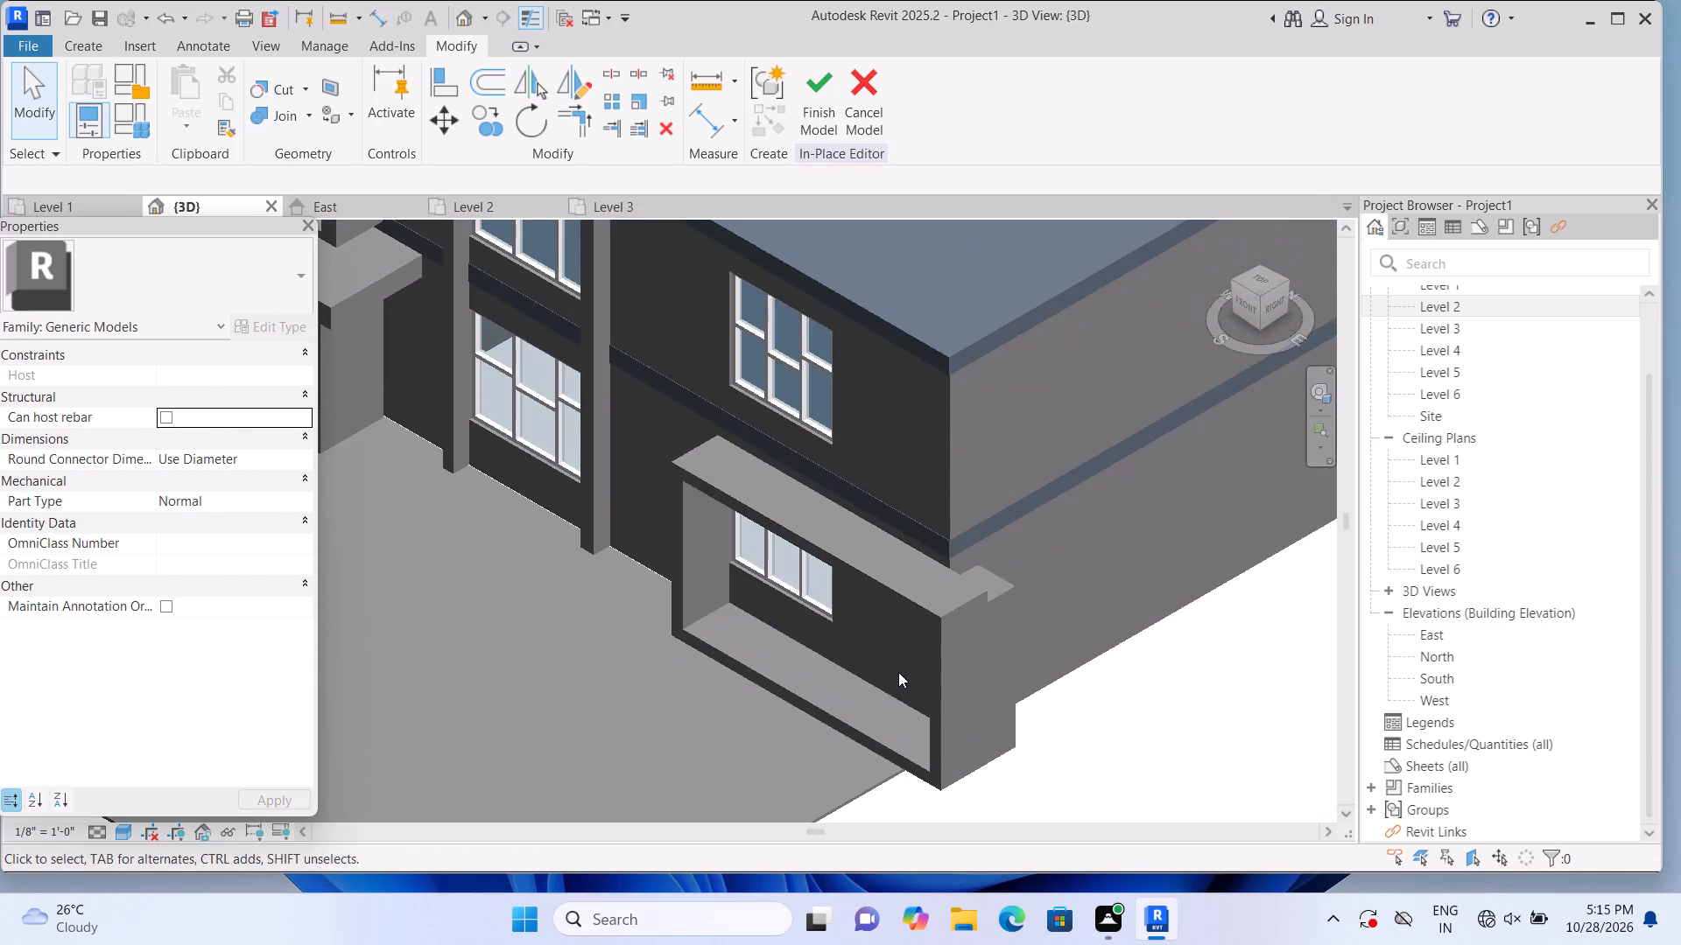
{"action": "scroll", "coordinate": [1180, 759], "scroll_direction": "up", "scroll_amount": 1}
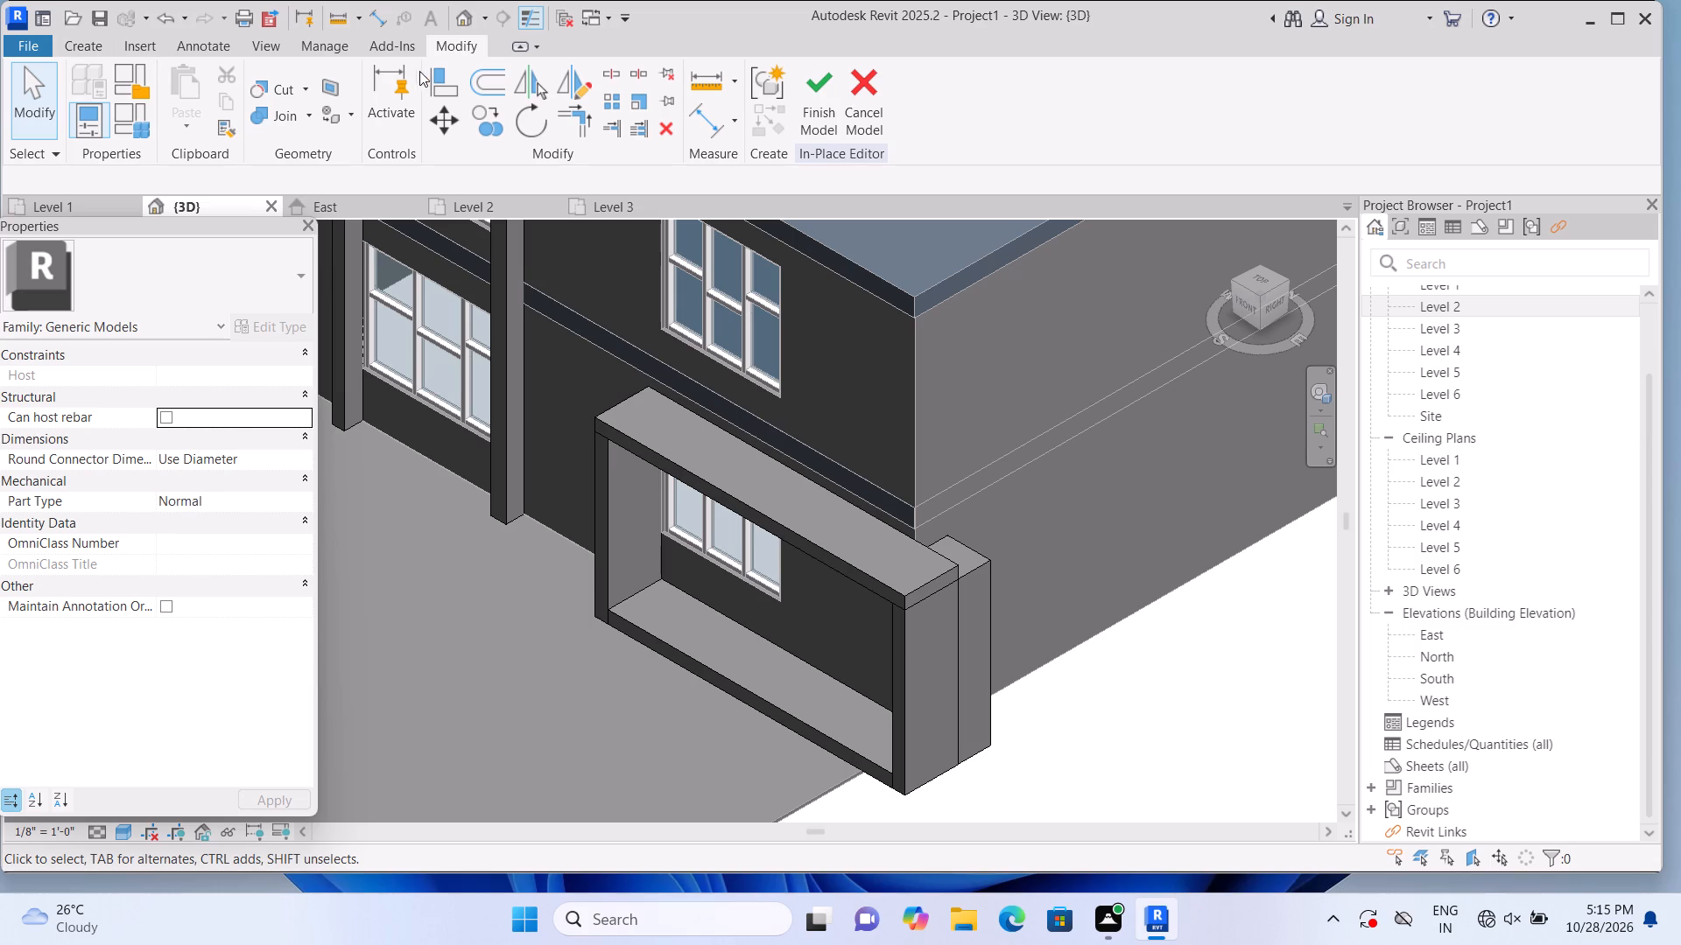
{"action": "left_click", "coordinate": [313, 109]}
{"action": "left_click", "coordinate": [341, 149]}
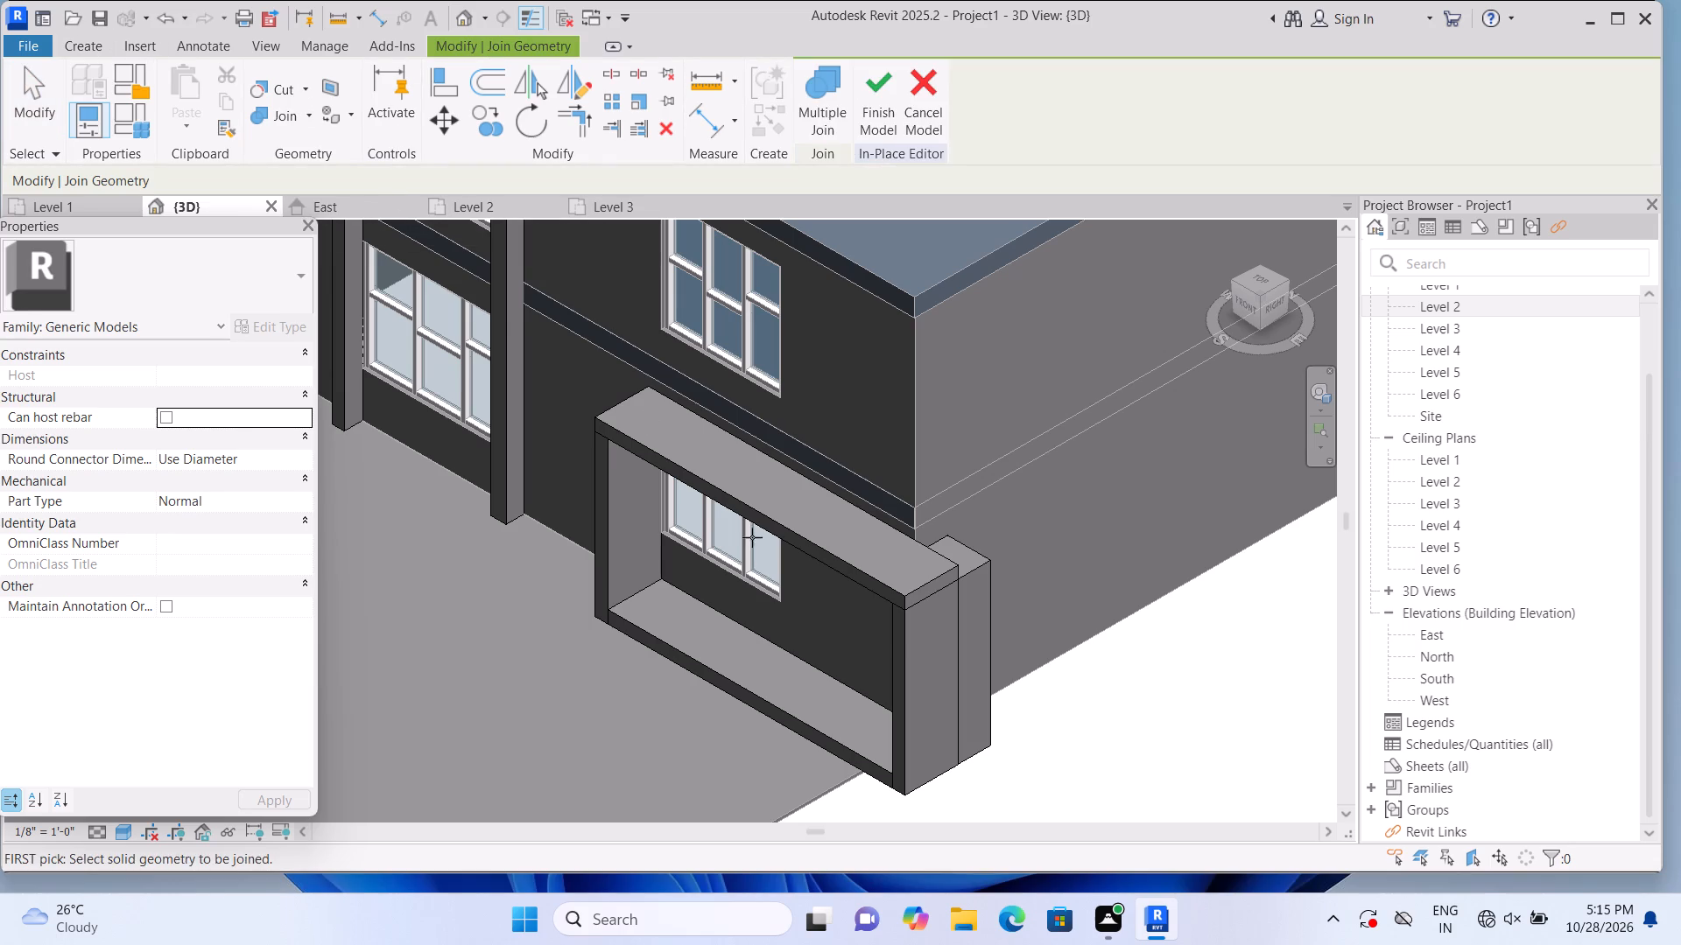
{"action": "left_click", "coordinate": [855, 581]}
{"action": "left_click", "coordinate": [884, 656]}
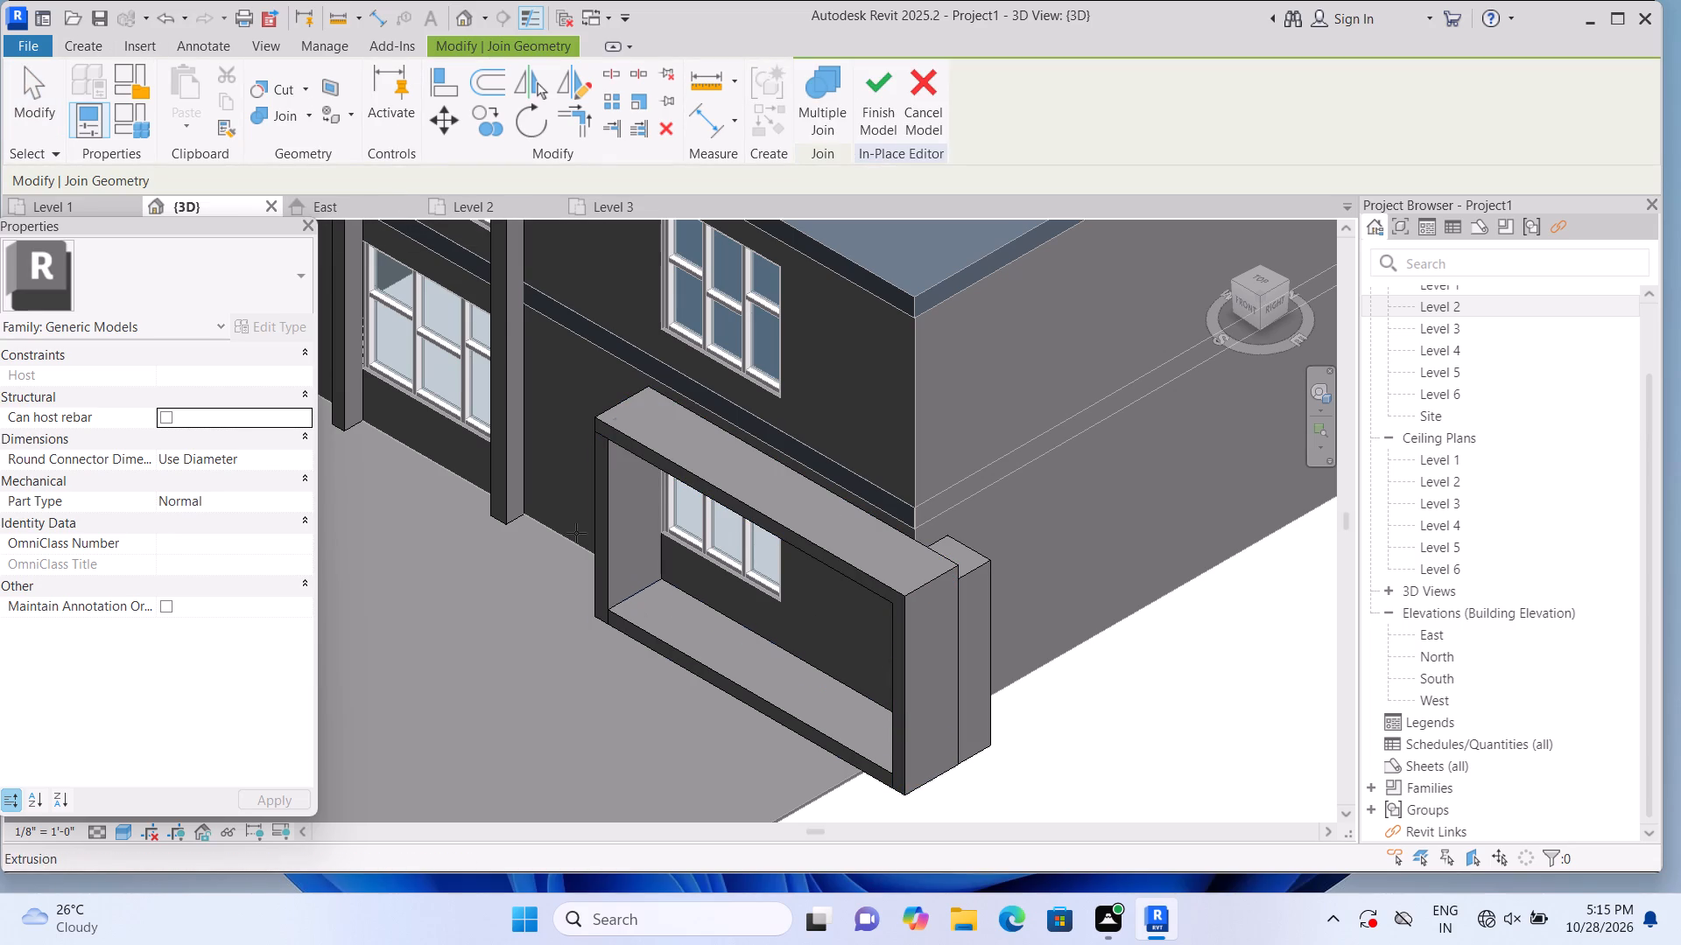
{"action": "left_click", "coordinate": [599, 505]}
{"action": "left_click", "coordinate": [650, 413]}
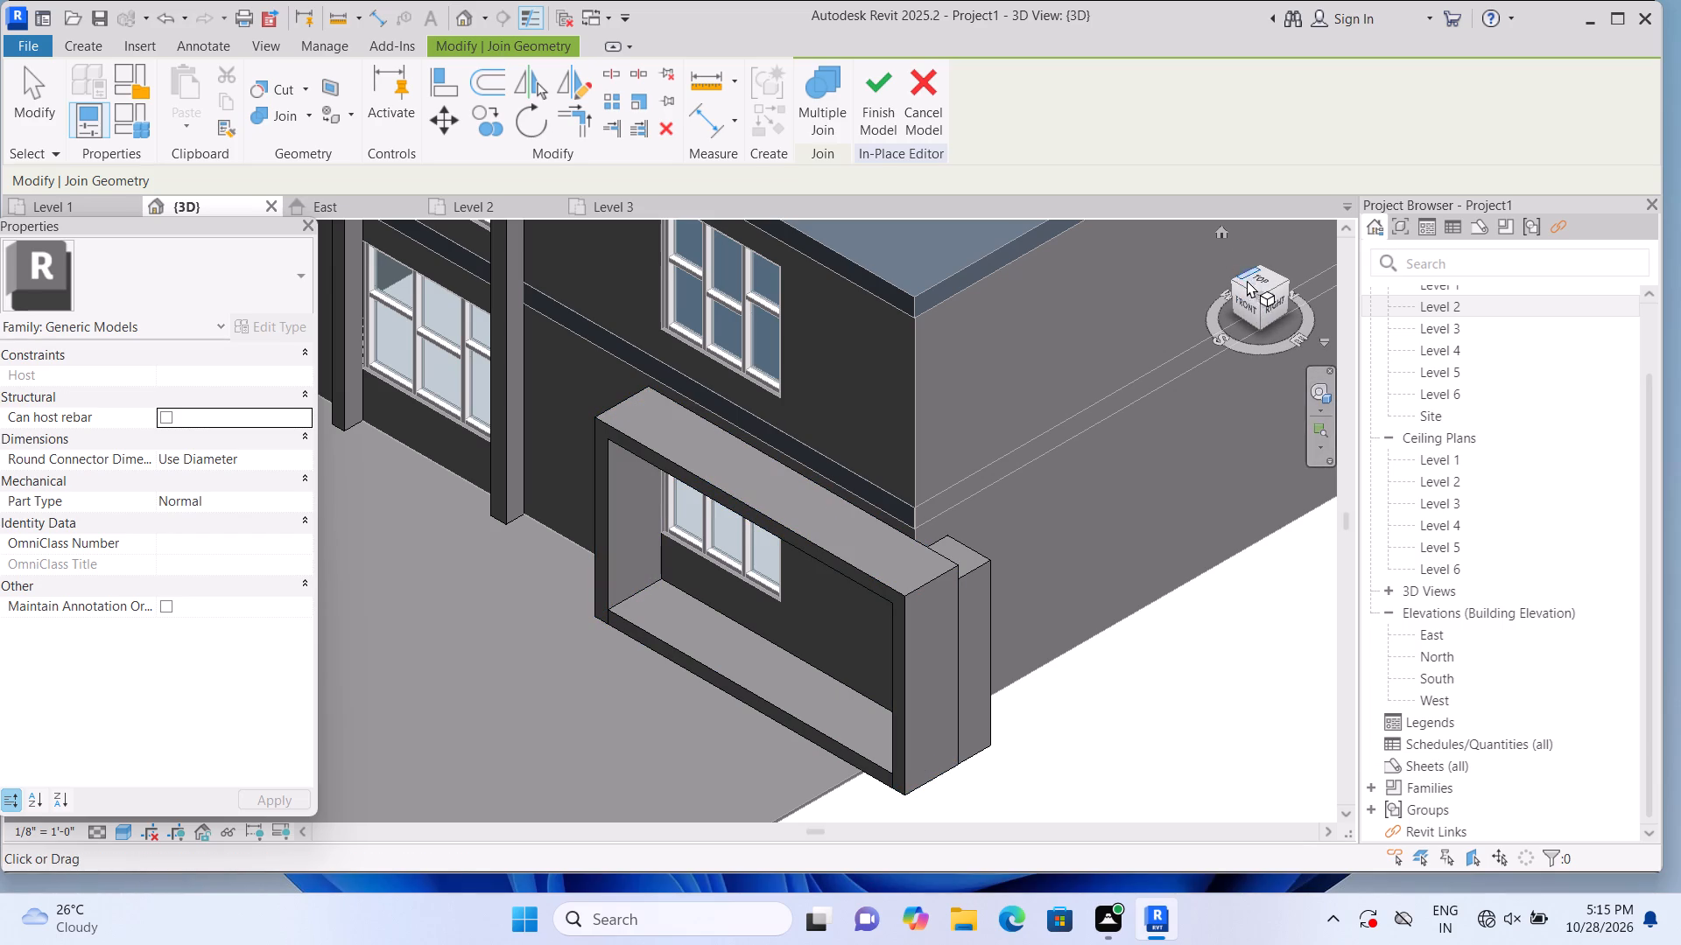
On the front wall's plane, create an extrusion from a rectangle about 17' 9" by 10' over the upper corner window, from roof top to slab top.
{"action": "left_click", "coordinate": [1248, 313]}
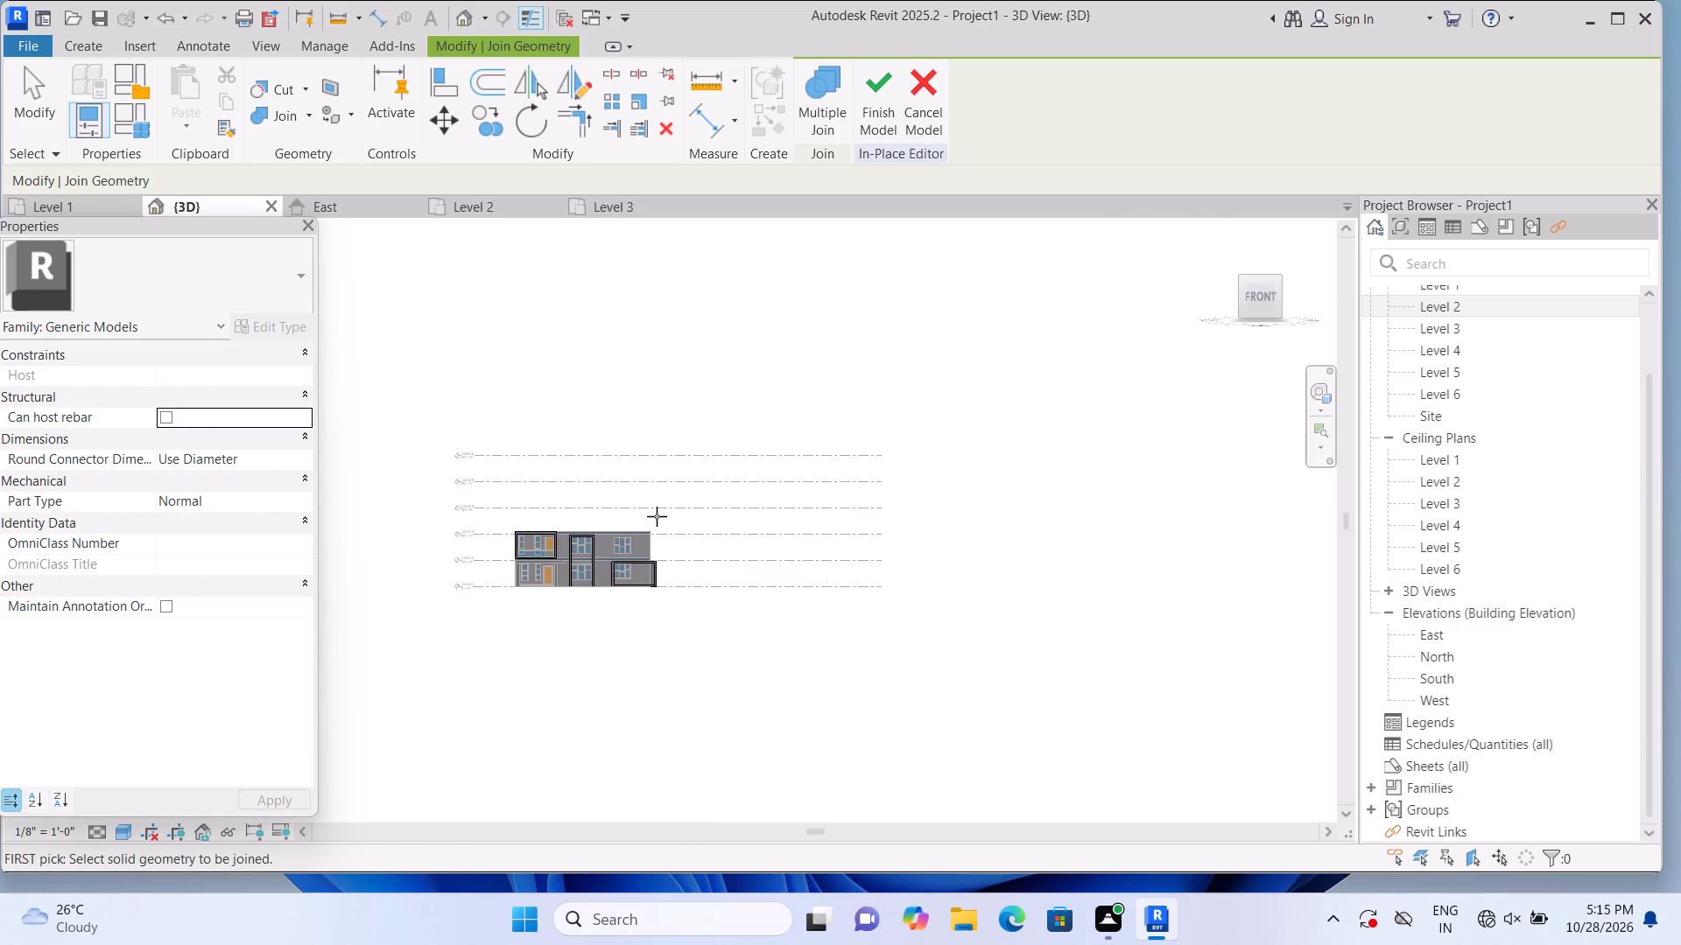
{"action": "scroll", "coordinate": [629, 531], "scroll_direction": "up", "scroll_amount": 10}
{"action": "scroll", "coordinate": [721, 547], "scroll_direction": "up", "scroll_amount": 2}
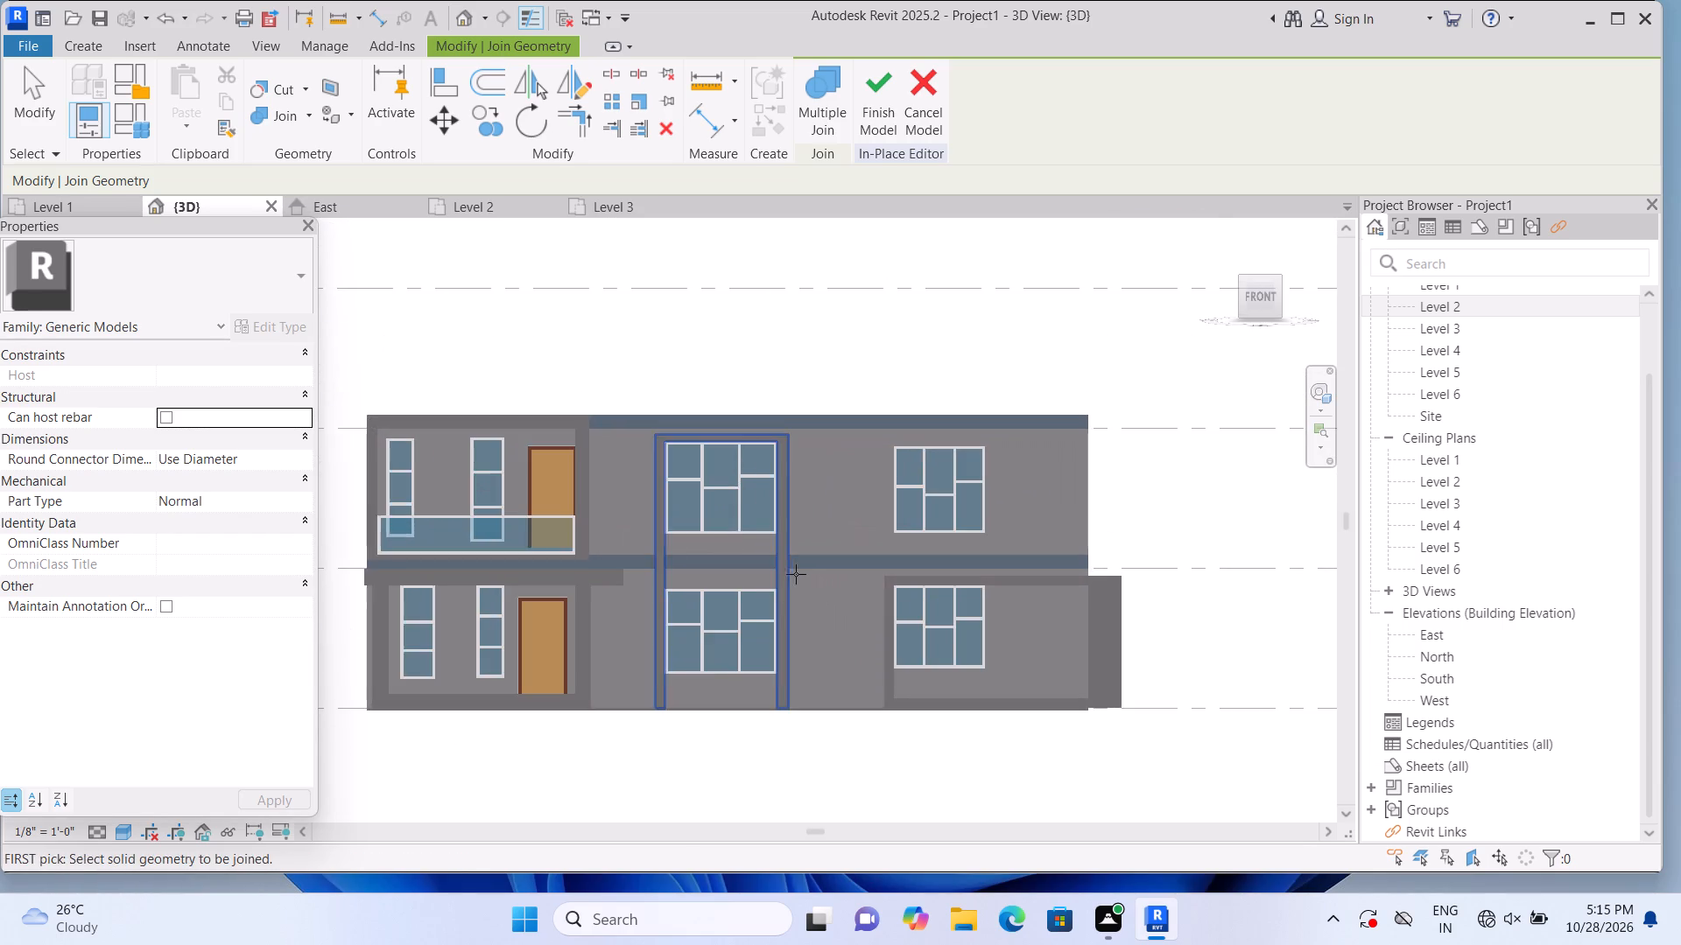
{"action": "scroll", "coordinate": [798, 576], "scroll_direction": "up", "scroll_amount": 2}
{"action": "middle_click_drag", "start_coordinate": [861, 605], "coordinate": [785, 625]}
{"action": "scroll", "coordinate": [803, 503], "scroll_direction": "up", "scroll_amount": 1}
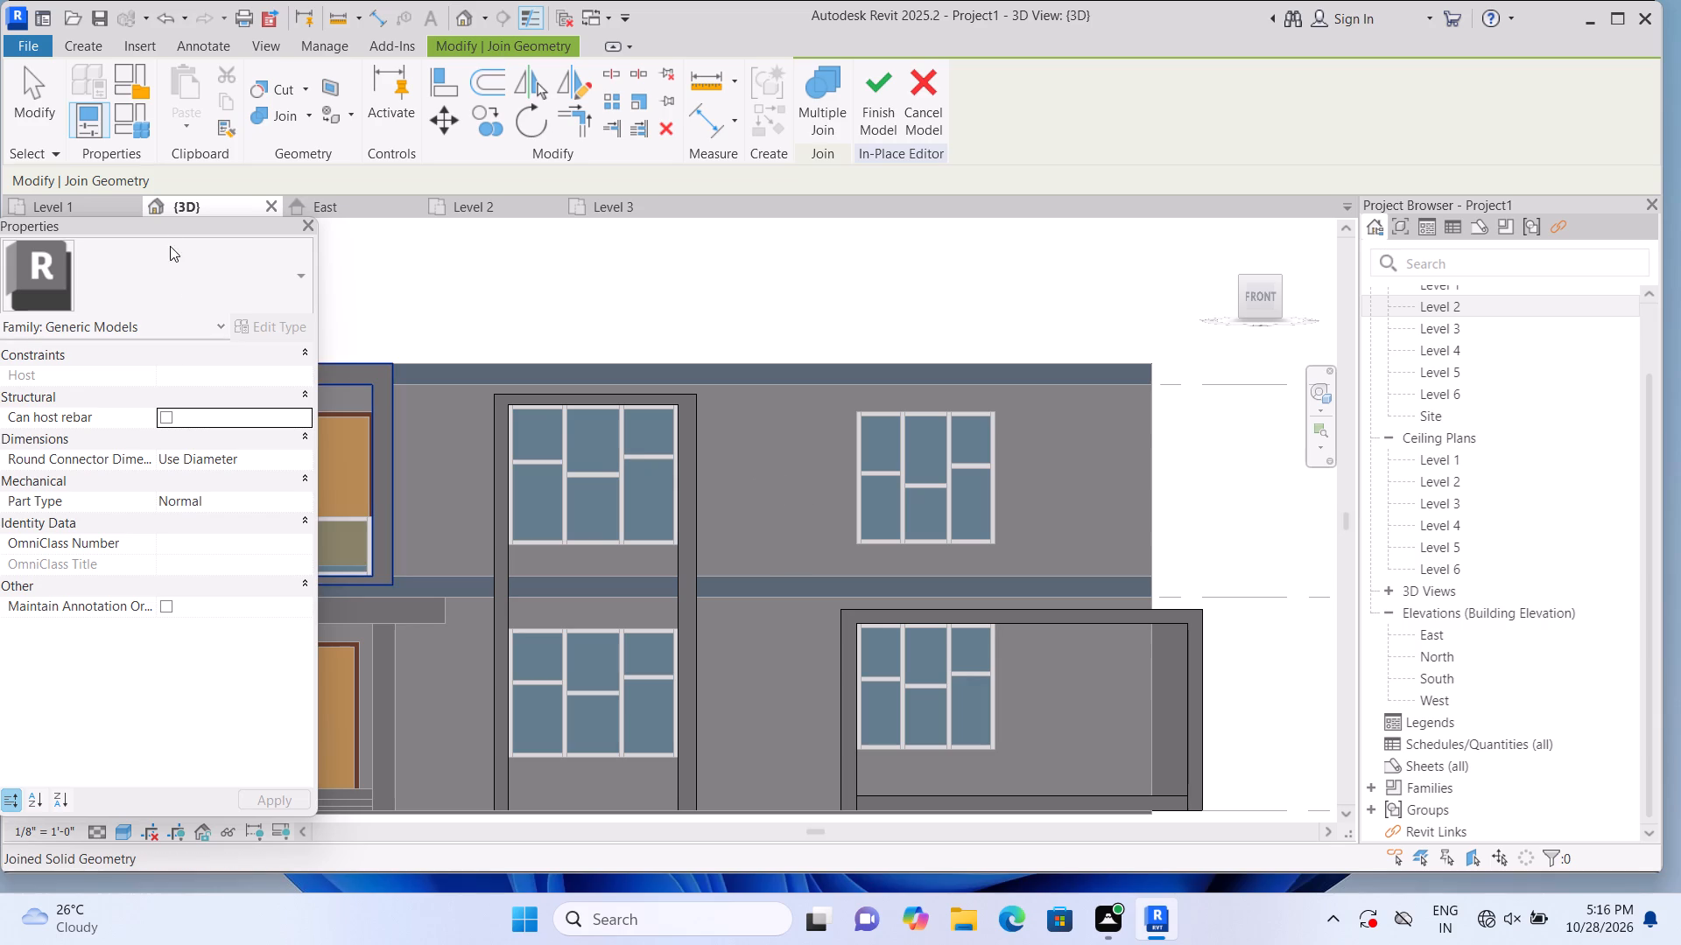
{"action": "left_click", "coordinate": [95, 45]}
{"action": "left_click", "coordinate": [172, 105]}
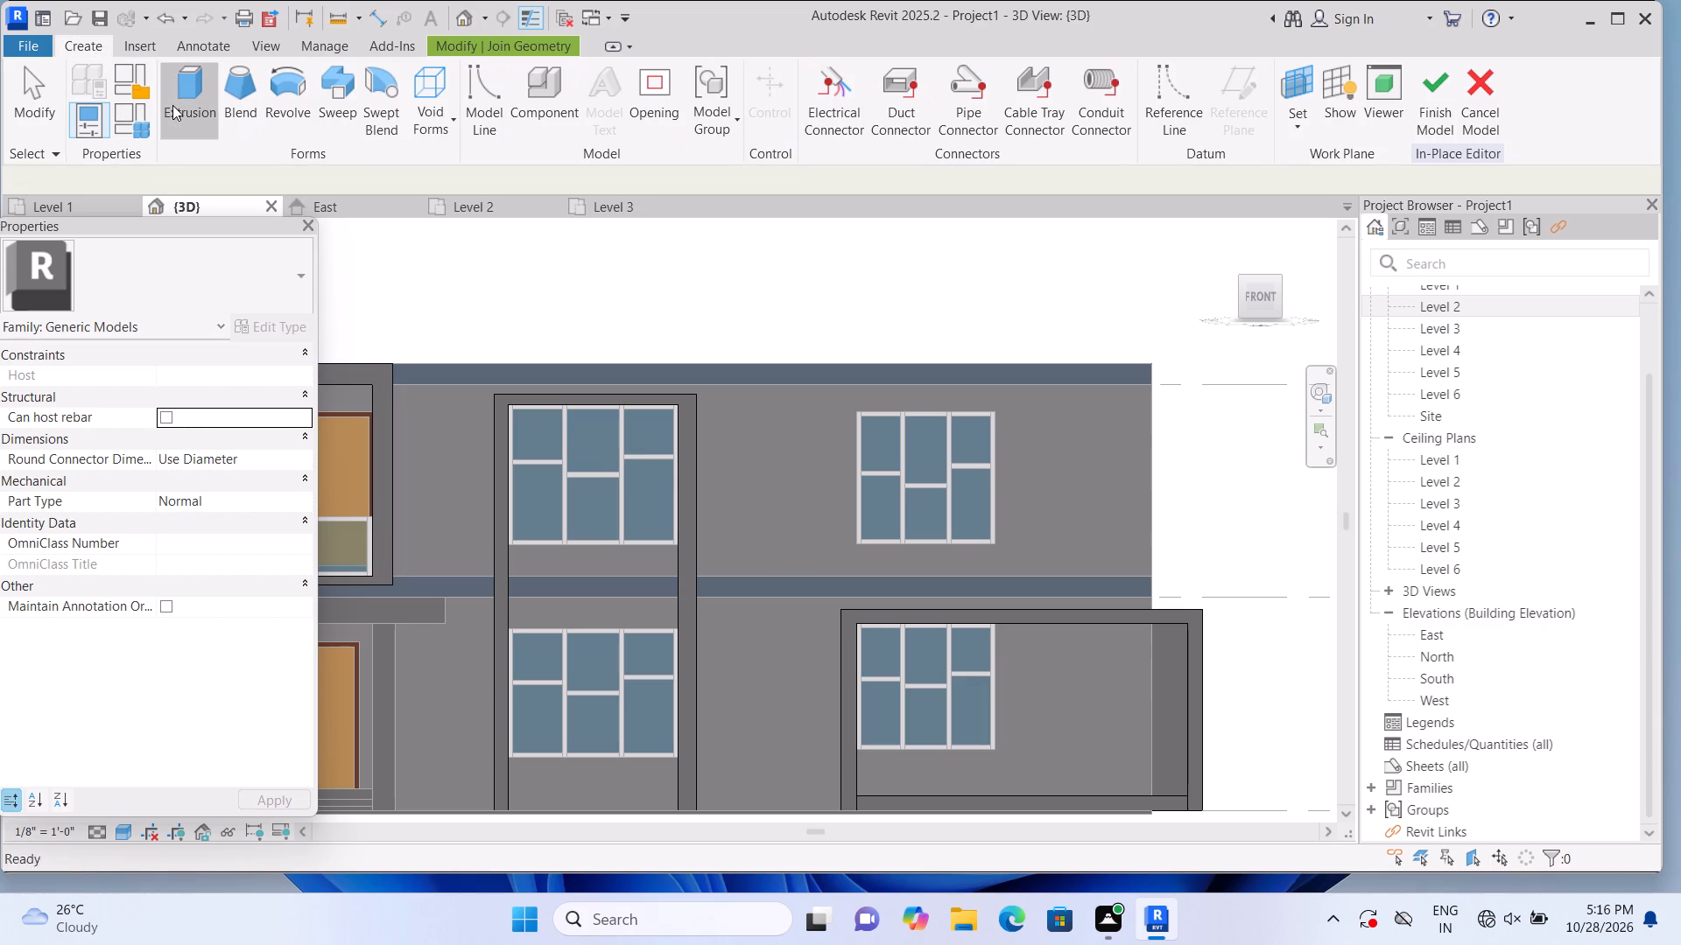
{"action": "left_click", "coordinate": [1143, 132]}
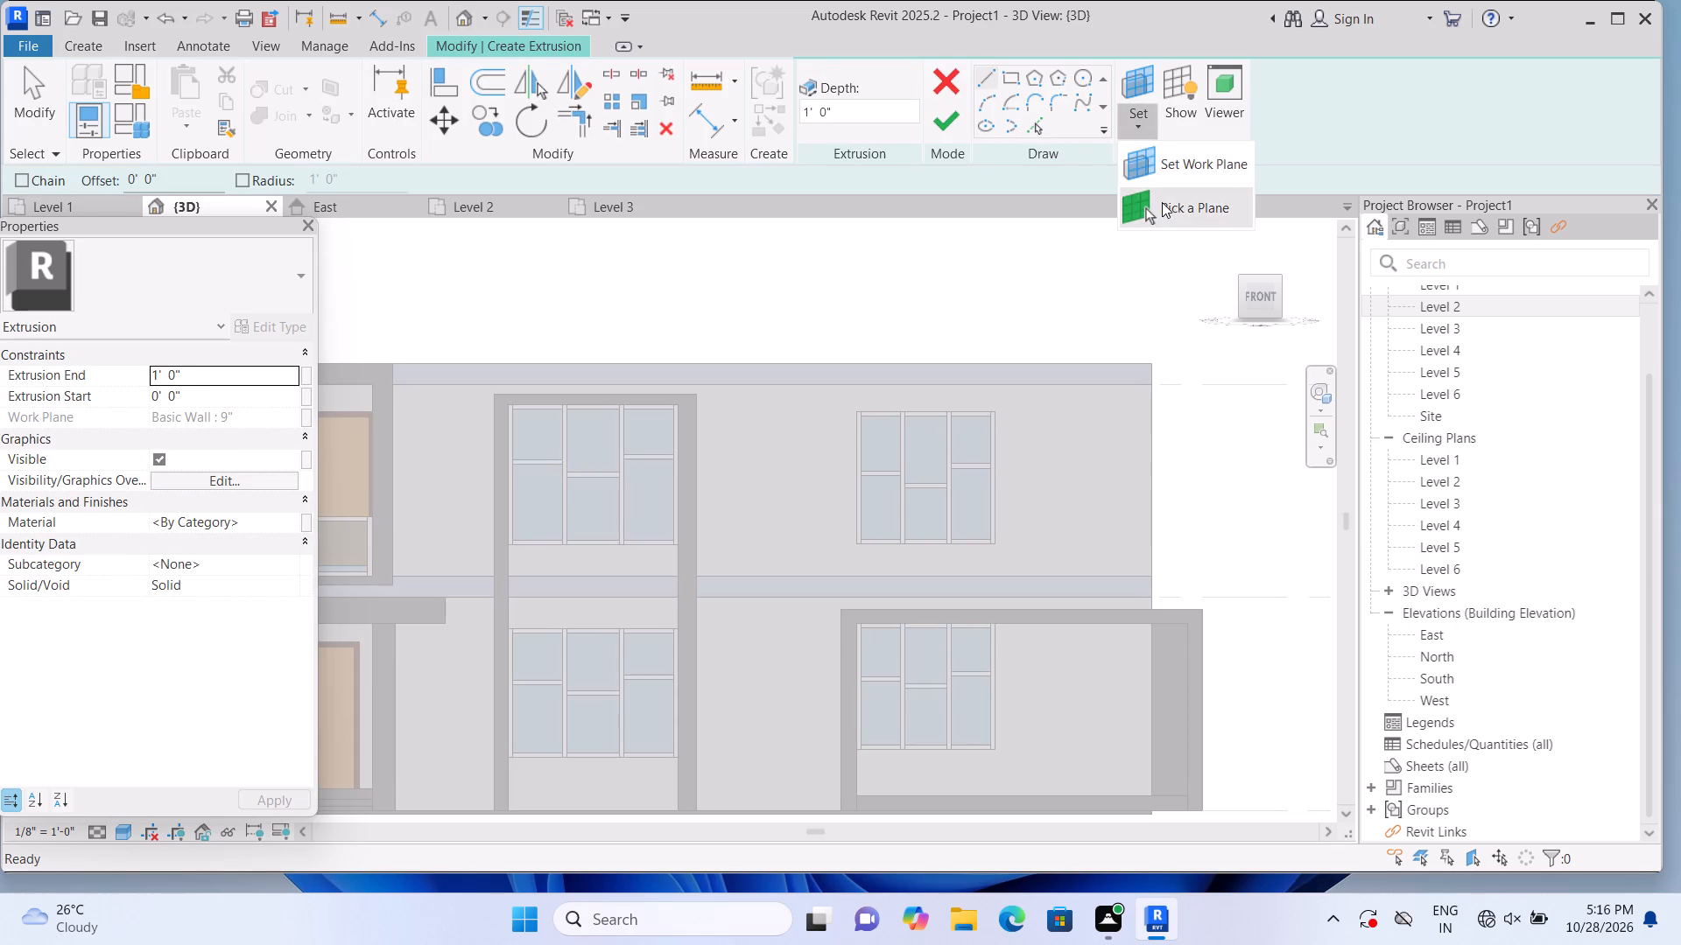
{"action": "left_click", "coordinate": [1162, 203]}
{"action": "left_click", "coordinate": [1092, 409]}
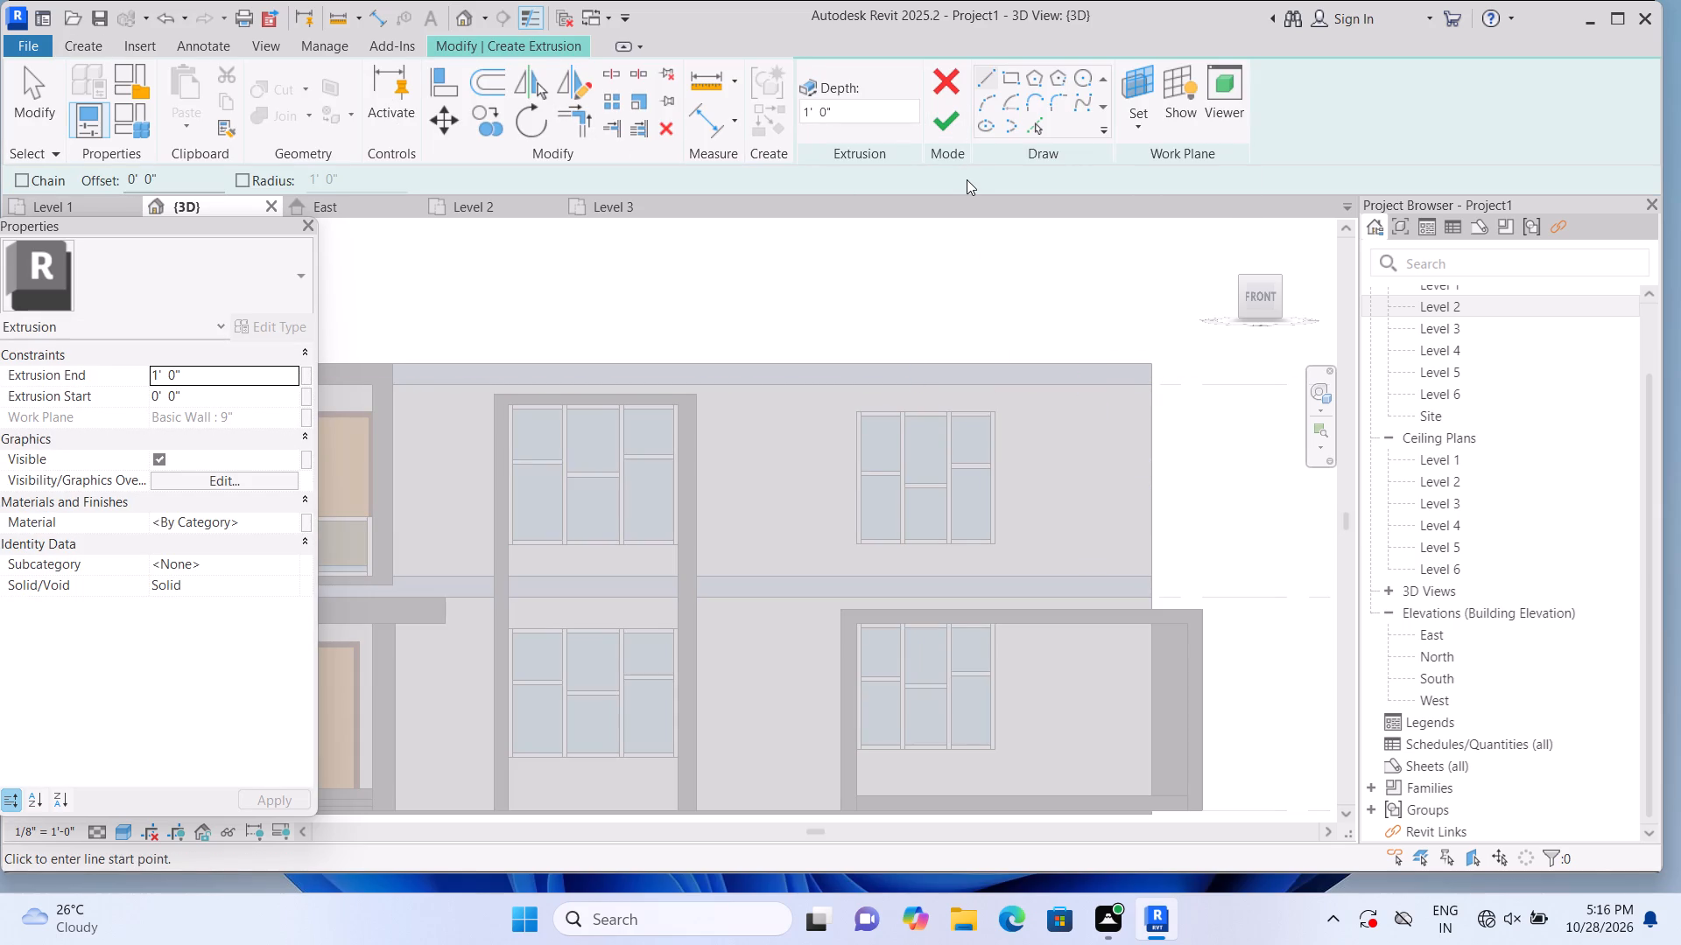
{"action": "left_click", "coordinate": [1018, 74]}
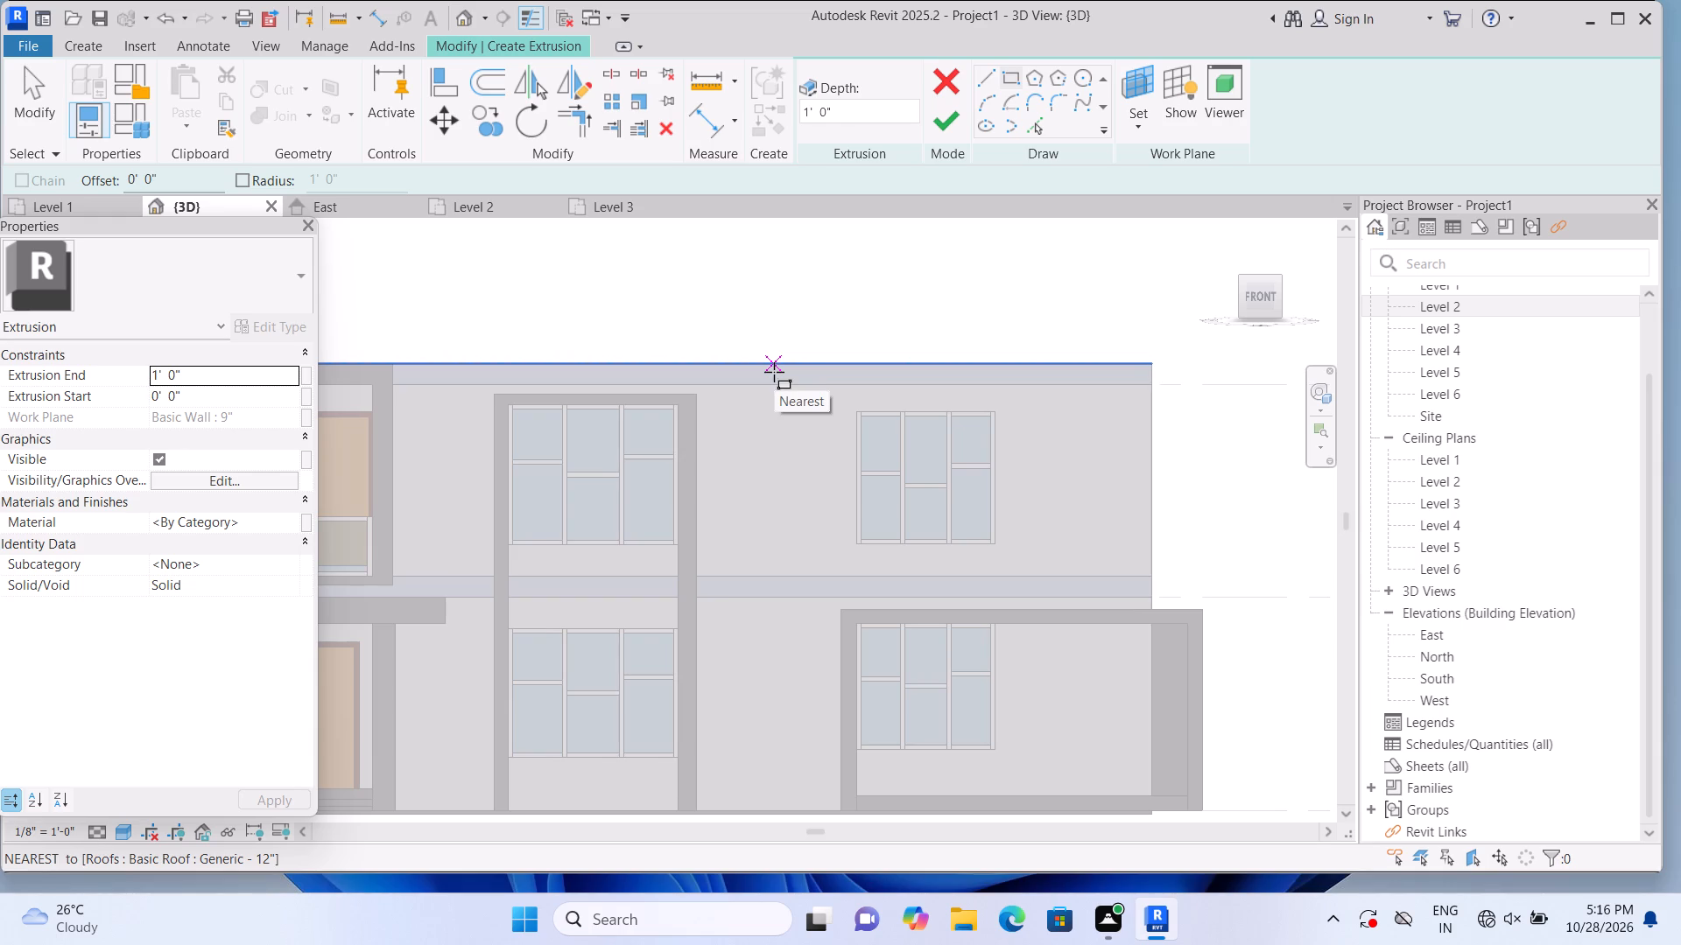
{"action": "left_click", "coordinate": [774, 372]}
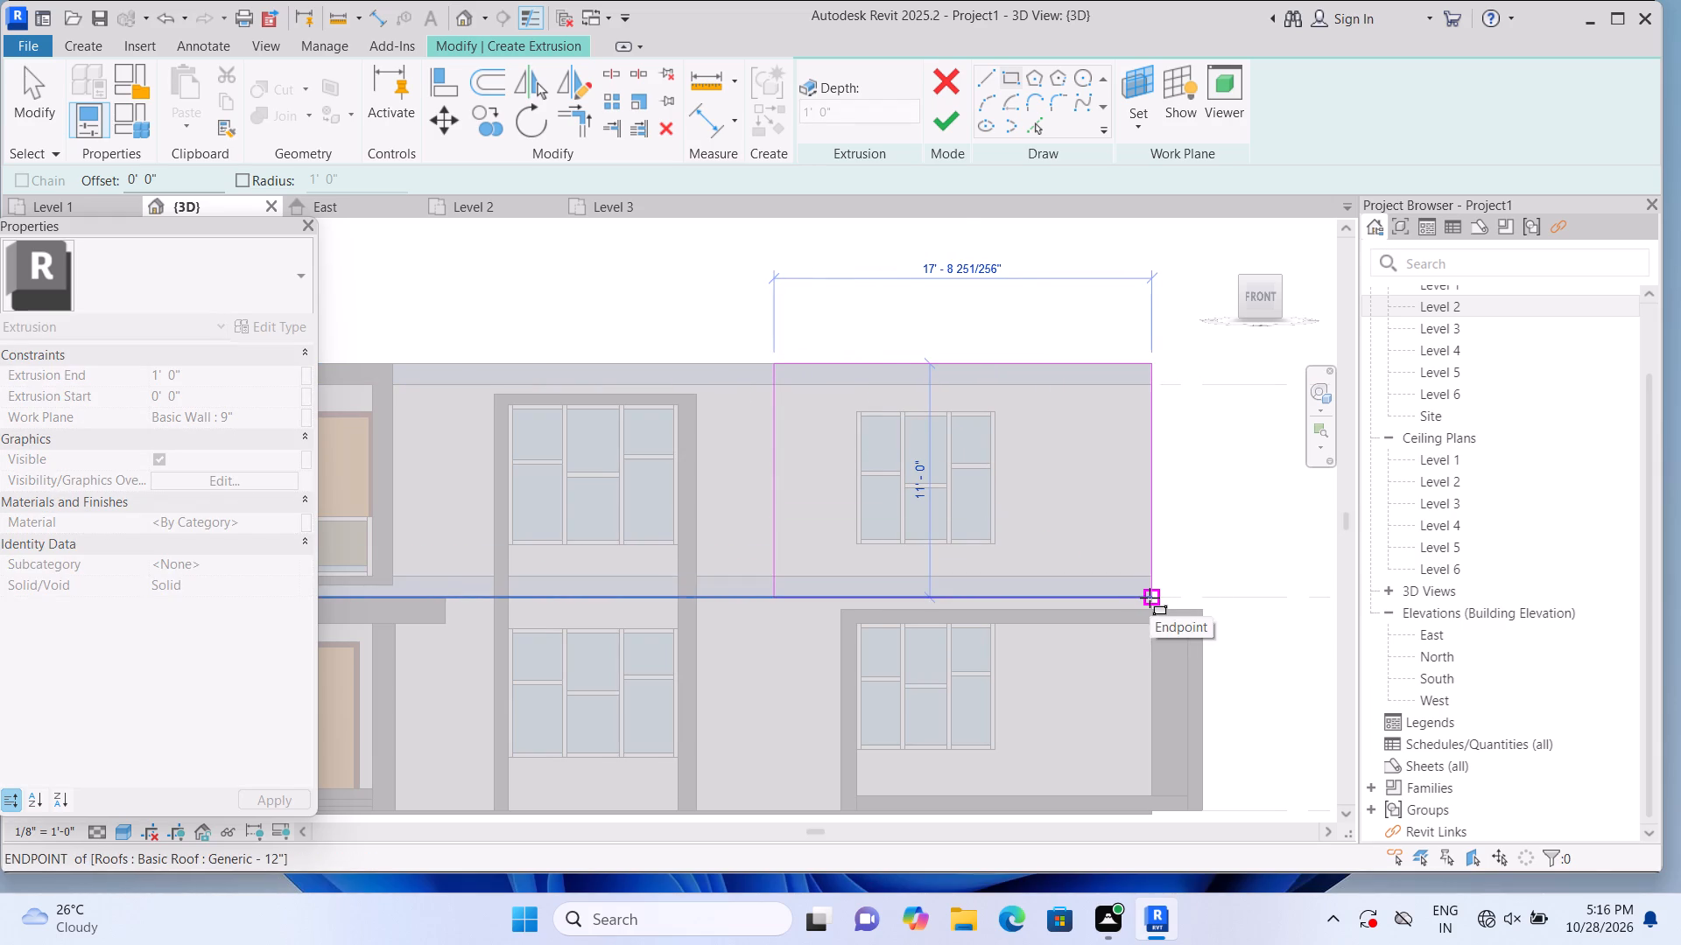
{"action": "scroll", "coordinate": [1150, 598], "scroll_direction": "up", "scroll_amount": 2}
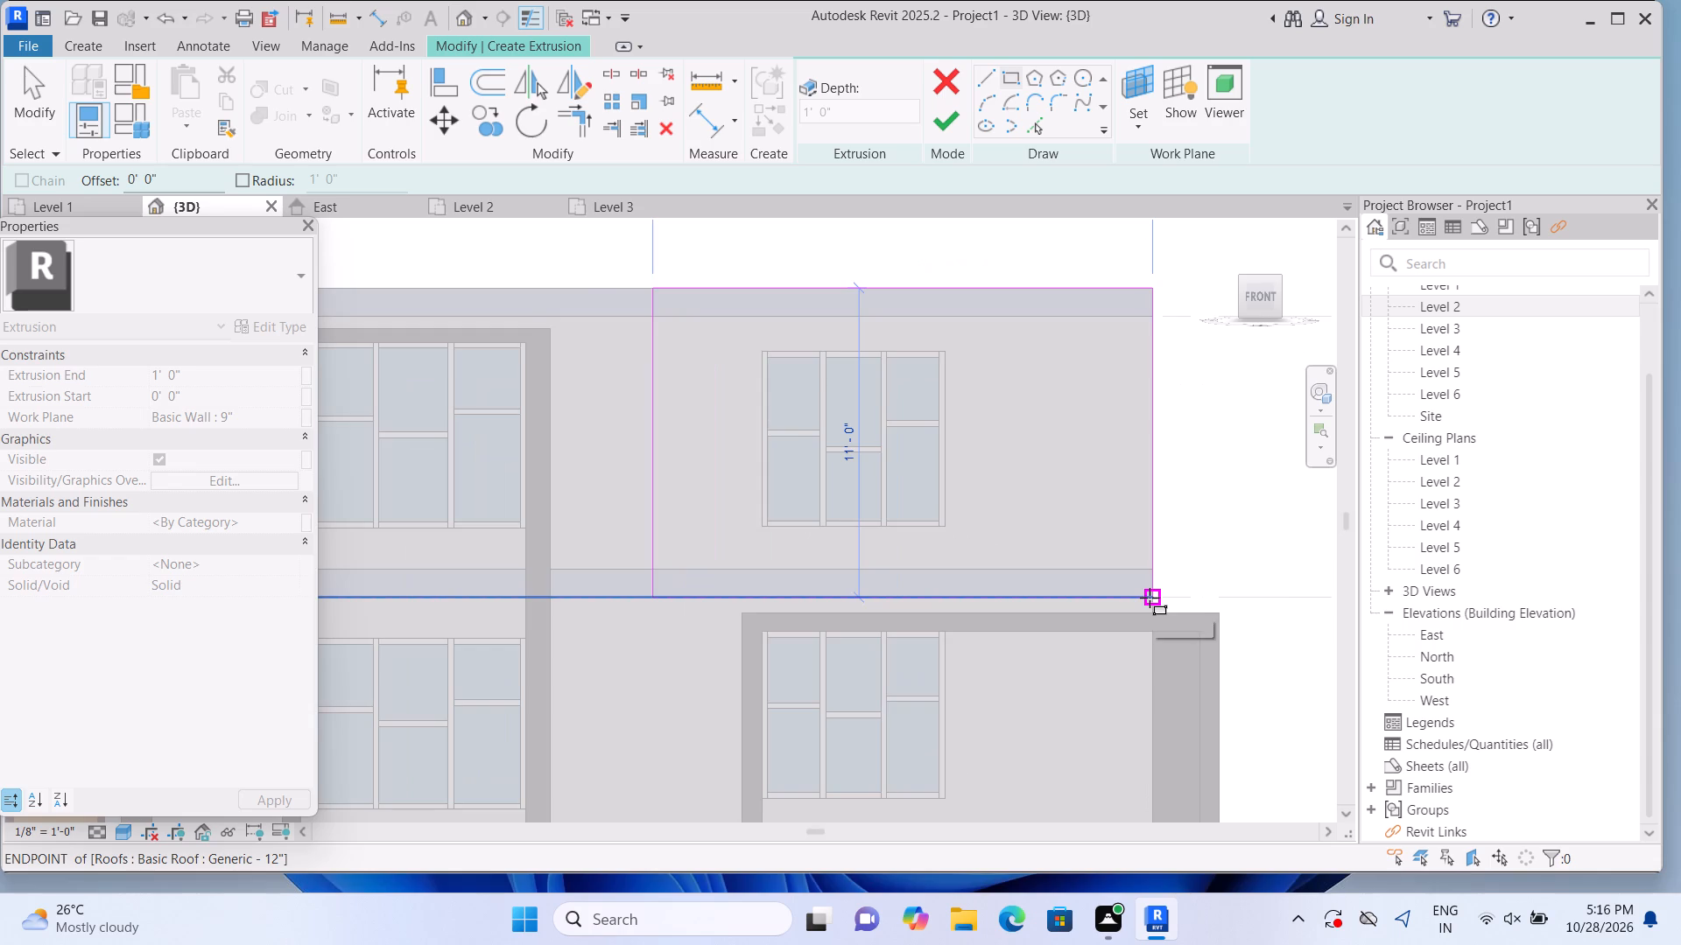
{"action": "scroll", "coordinate": [1150, 598], "scroll_direction": "up", "scroll_amount": 1}
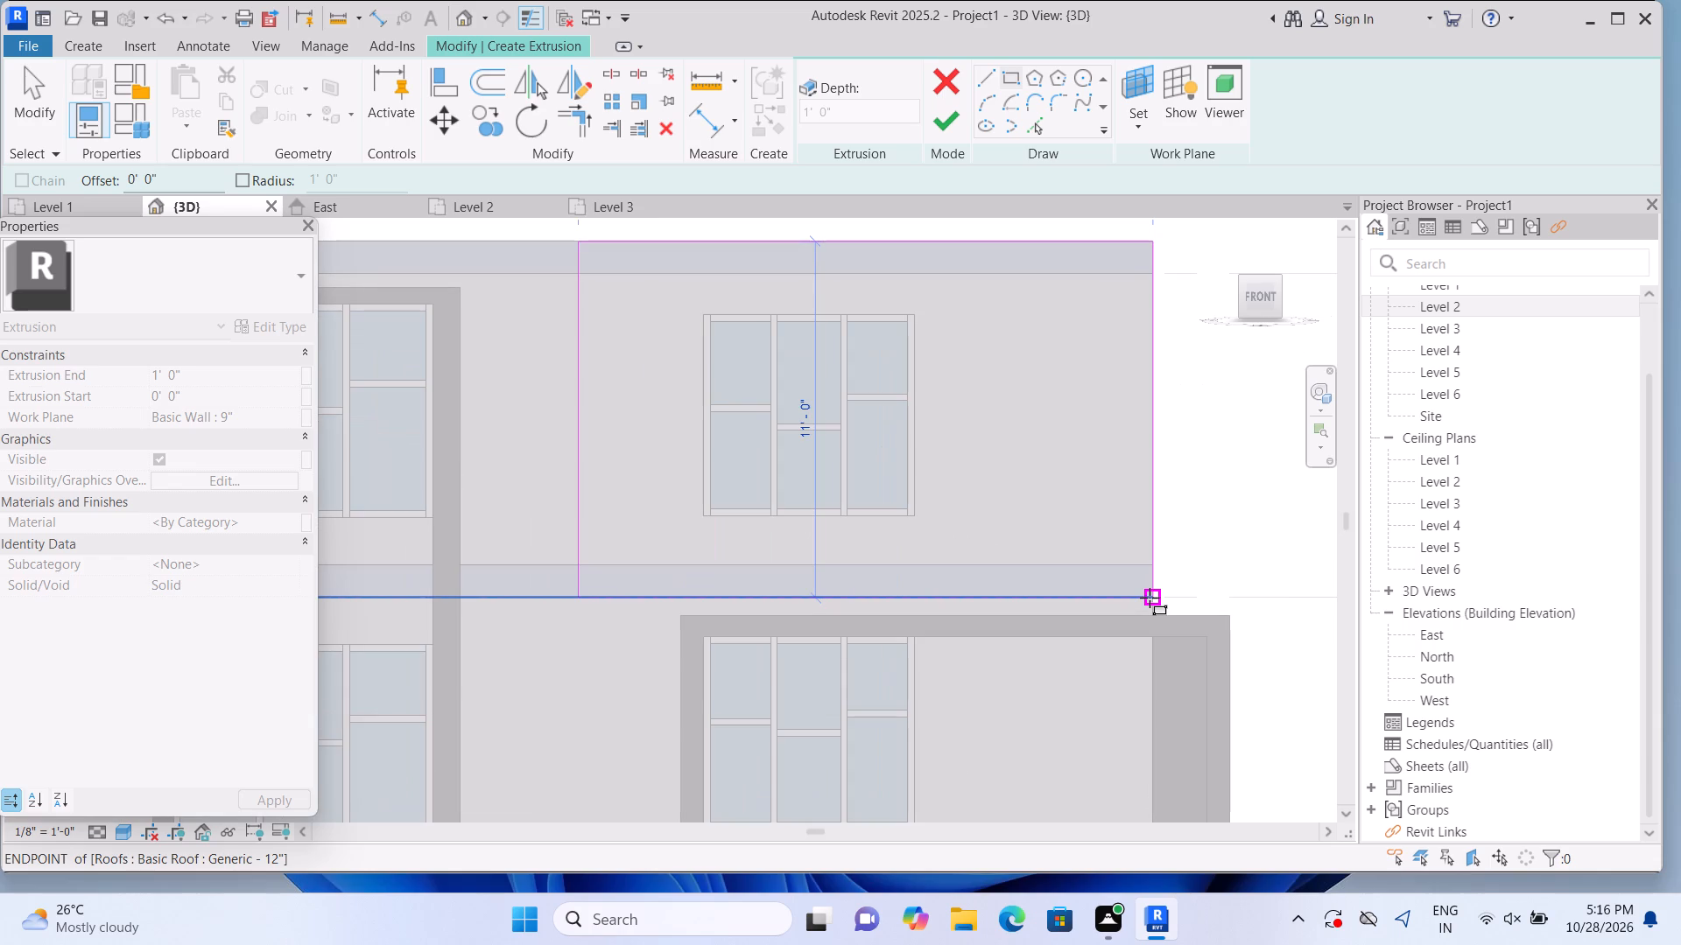
{"action": "scroll", "coordinate": [1150, 598], "scroll_direction": "up", "scroll_amount": 1}
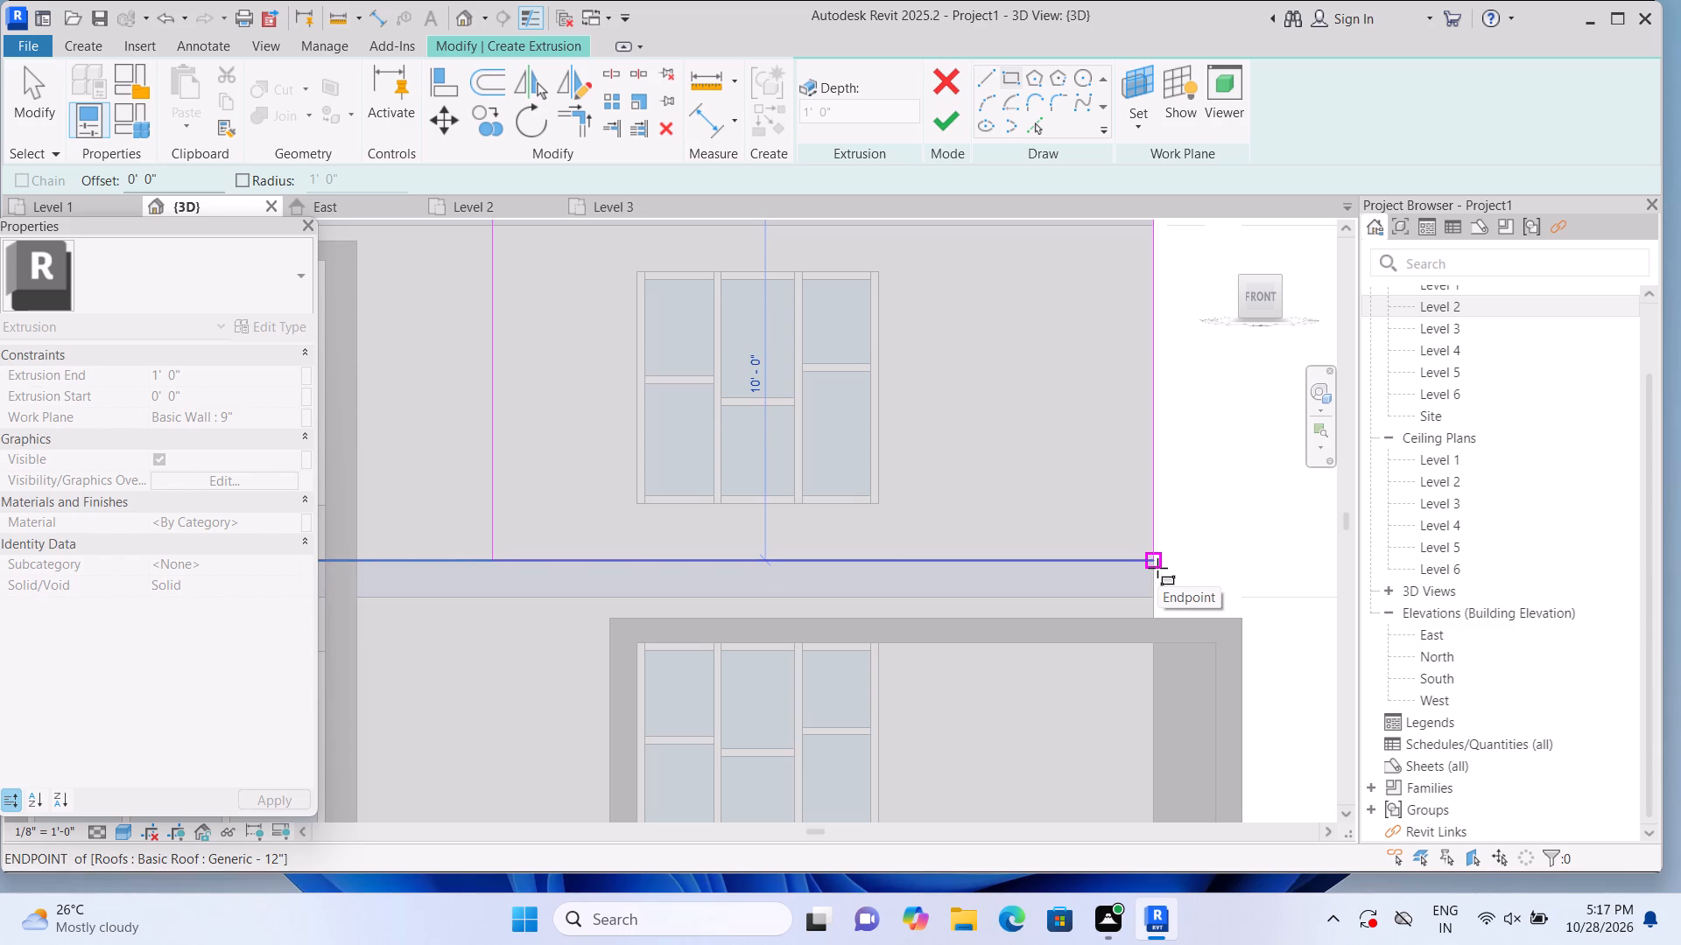
{"action": "left_click", "coordinate": [1157, 568]}
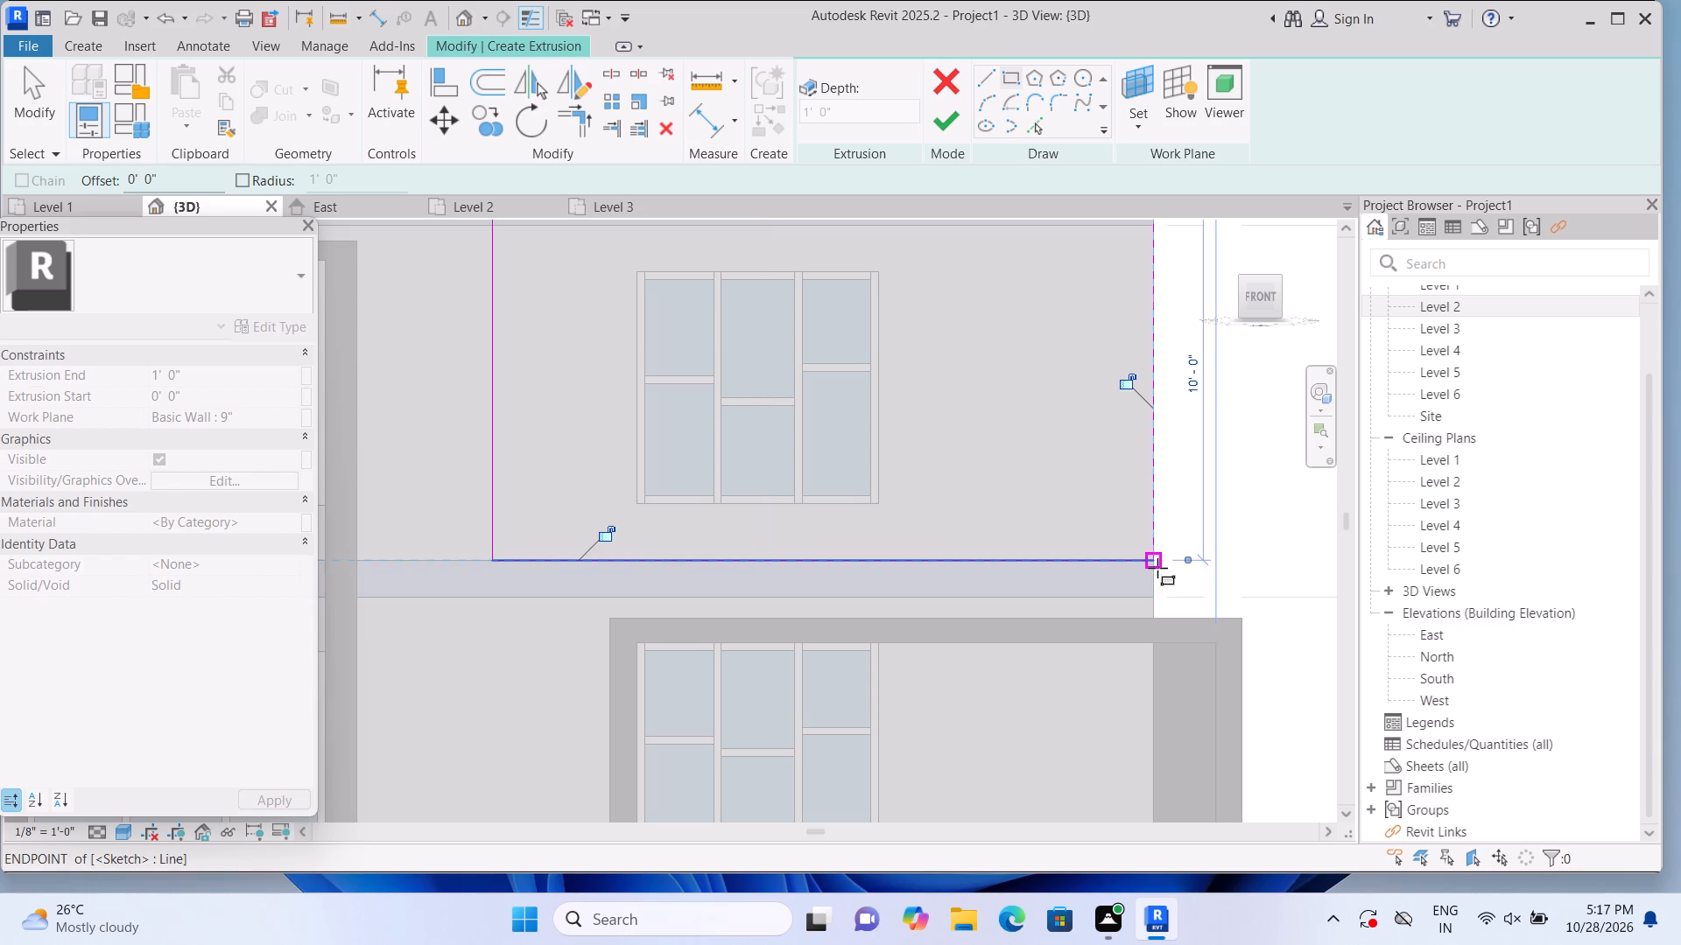
{"action": "left_click", "coordinate": [949, 129]}
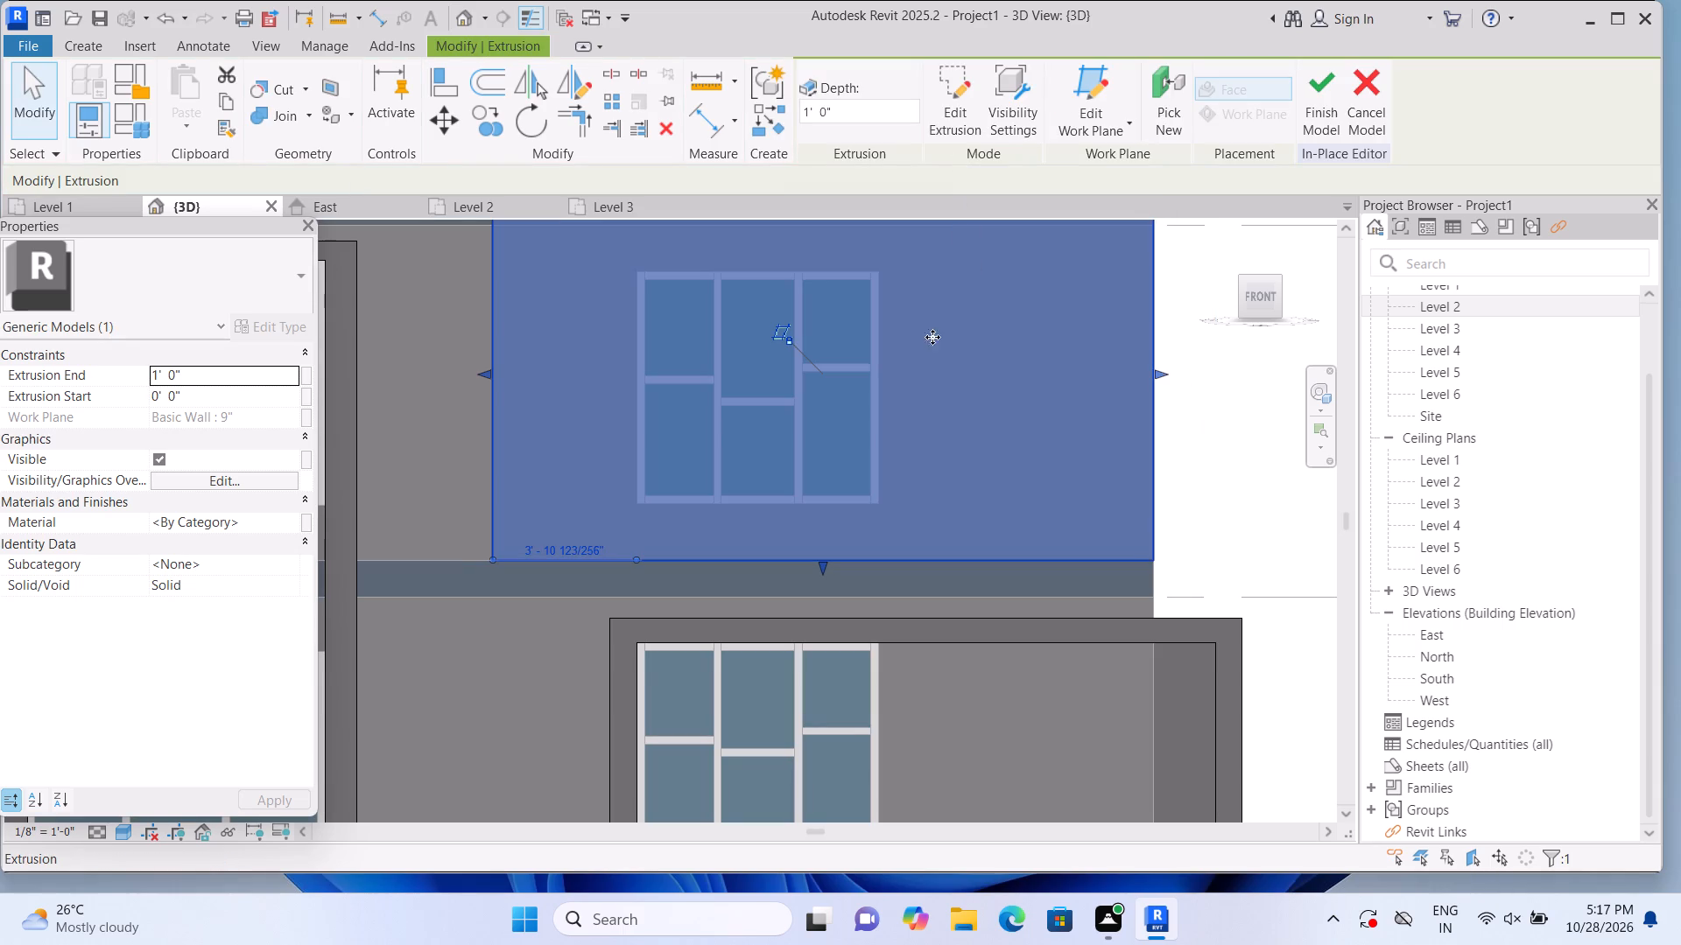
Set the Extrusion End of the new block over the upper corner window to 2'.
{"action": "left_click", "coordinate": [221, 373]}
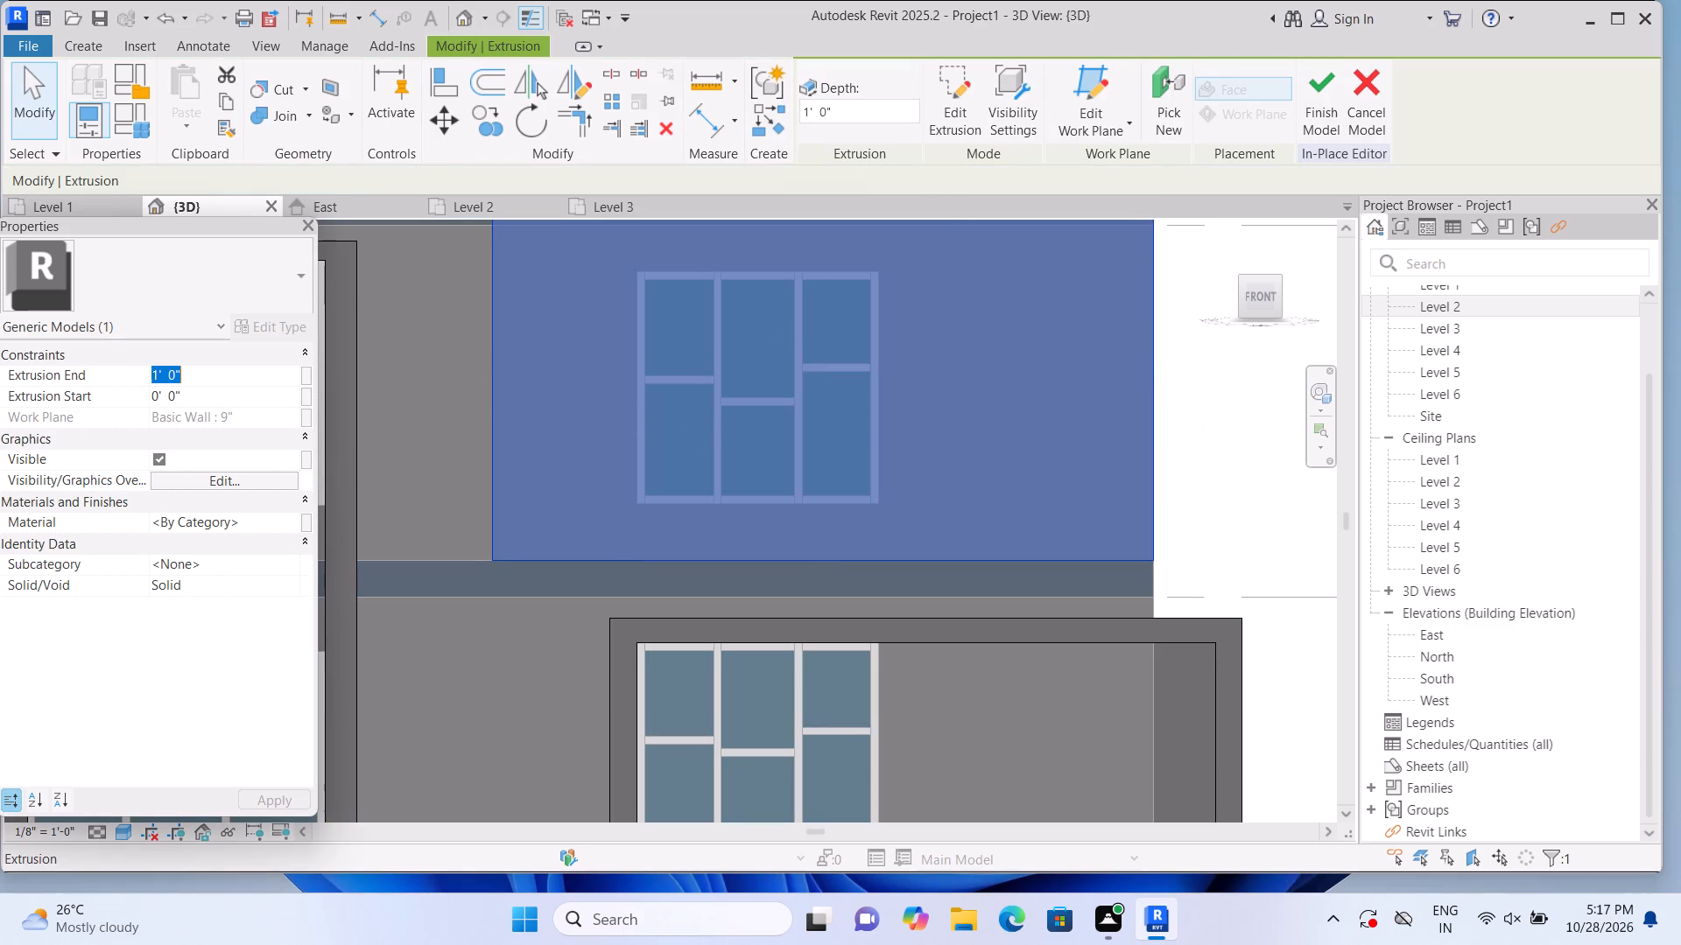
{"action": "key", "text": "BackSpace"}
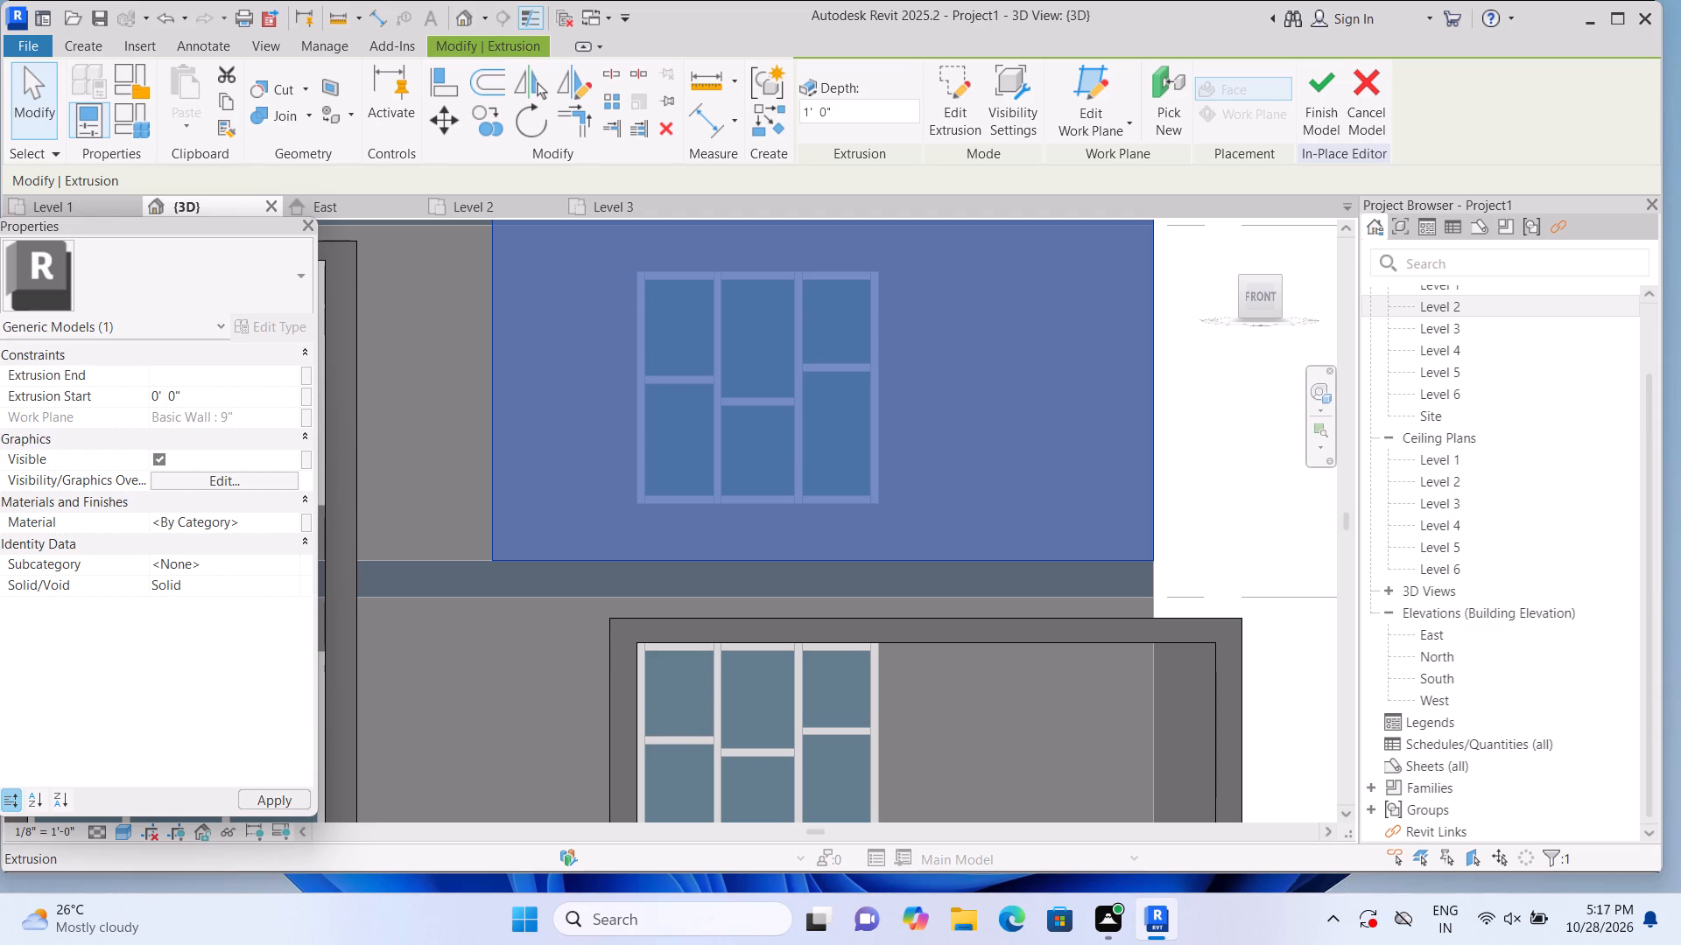
{"action": "type", "text": "2'"}
{"action": "key", "text": "Return"}
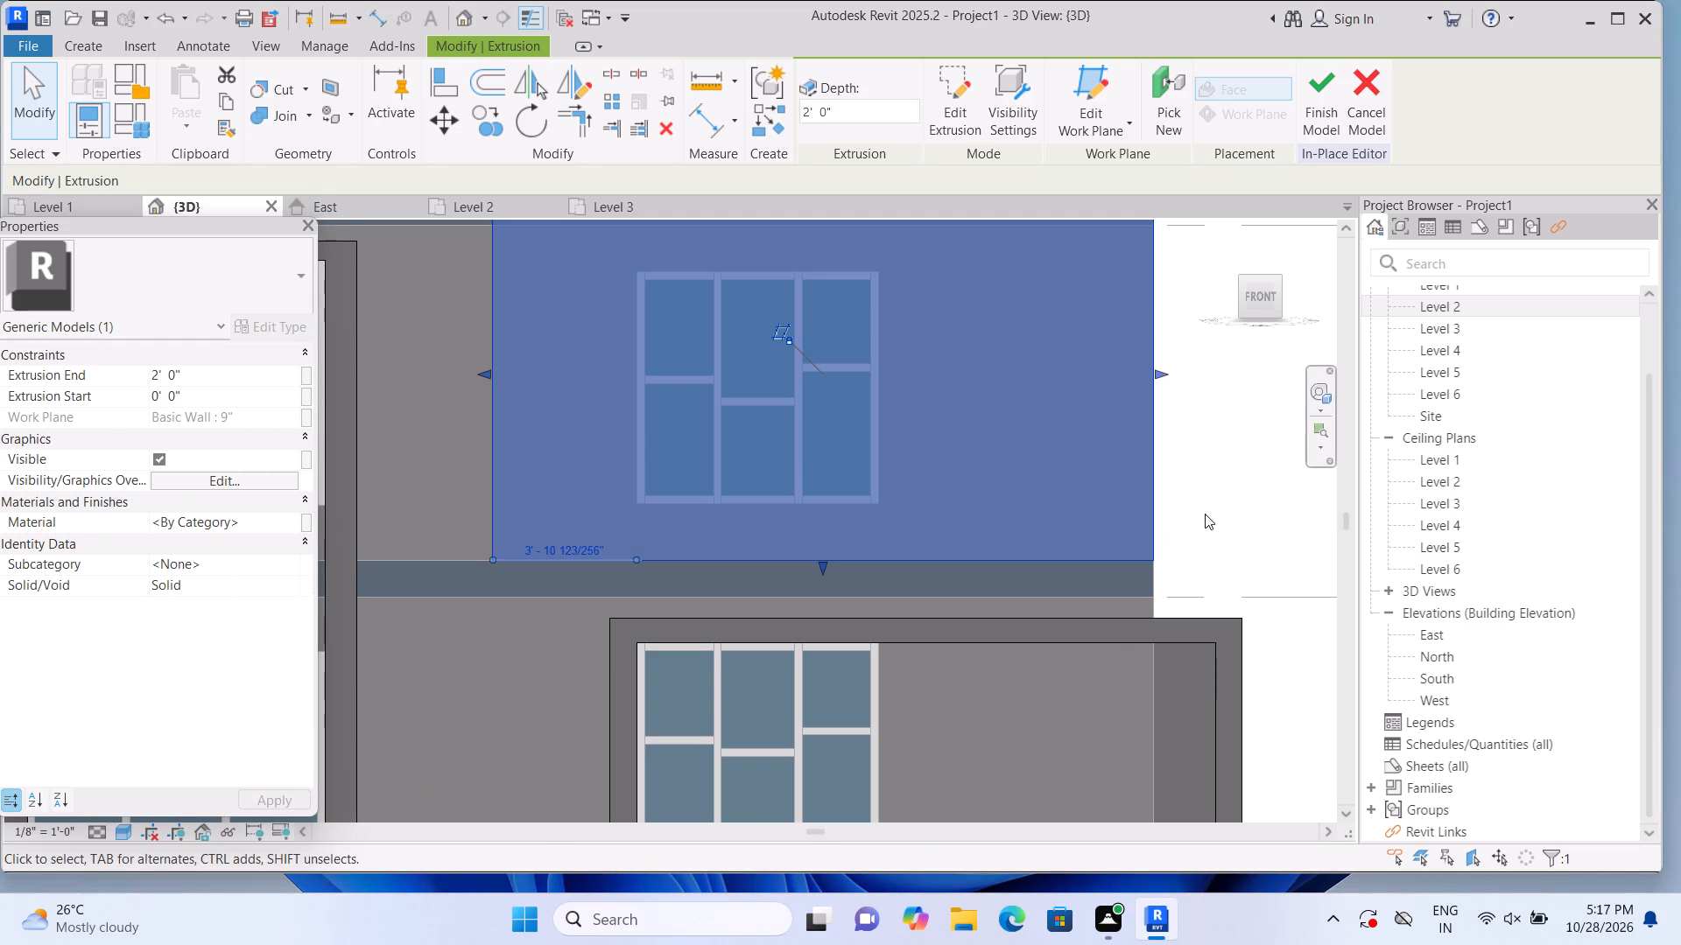
{"action": "left_click", "coordinate": [1220, 382]}
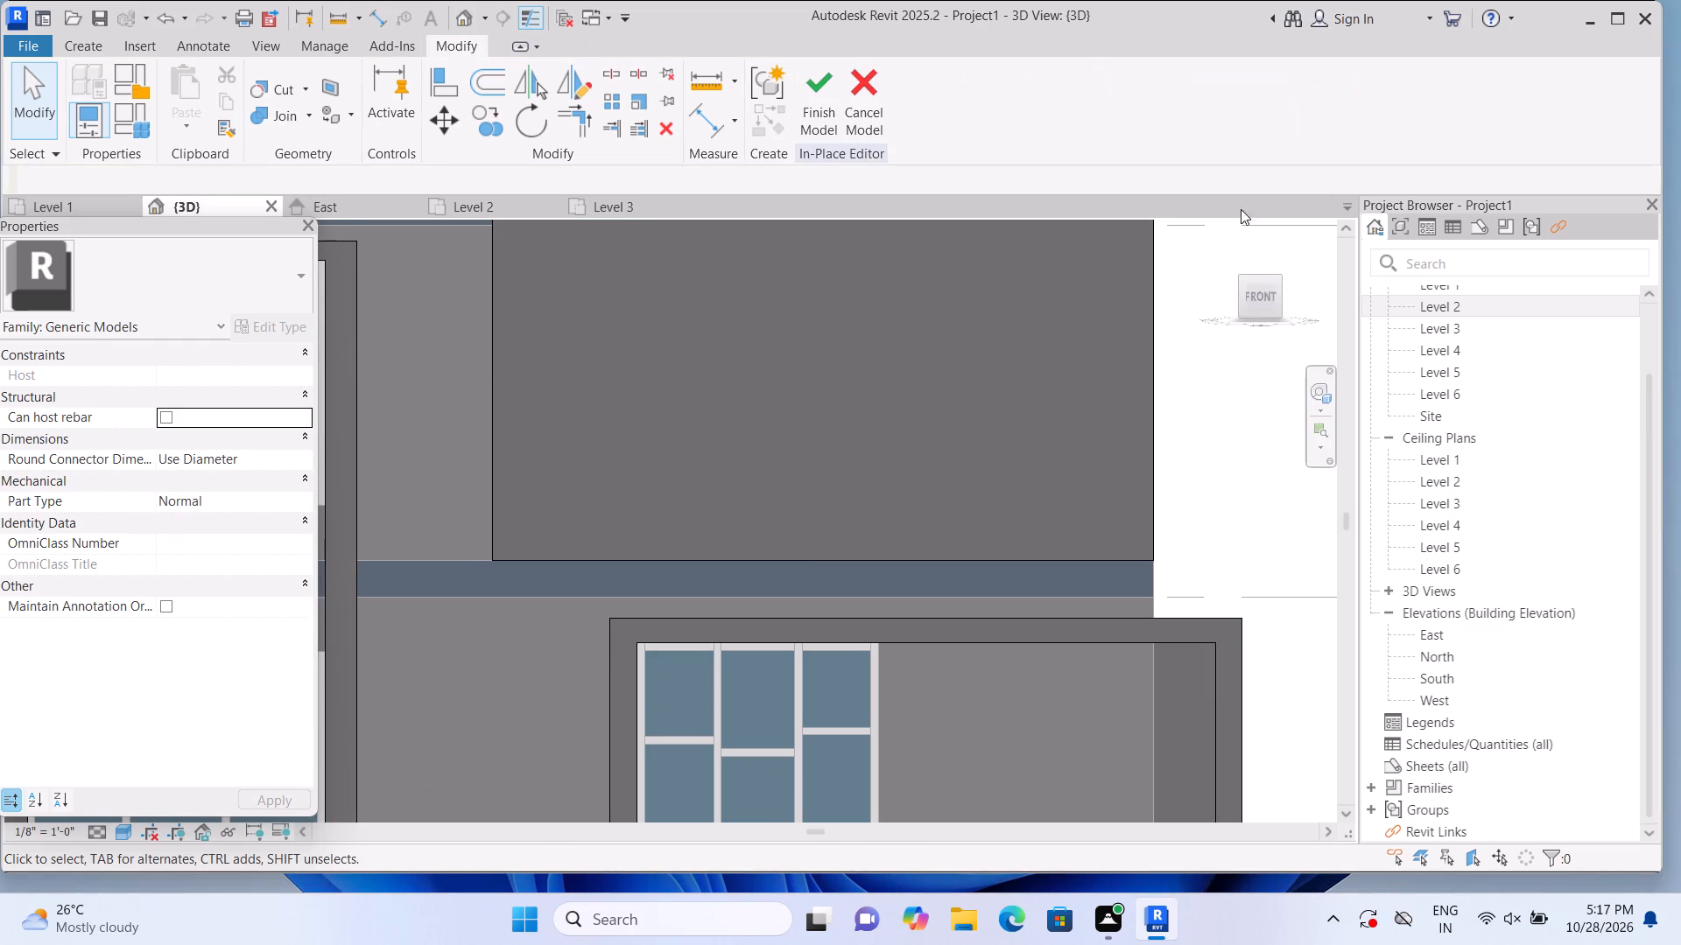
{"action": "left_click", "coordinate": [1221, 231]}
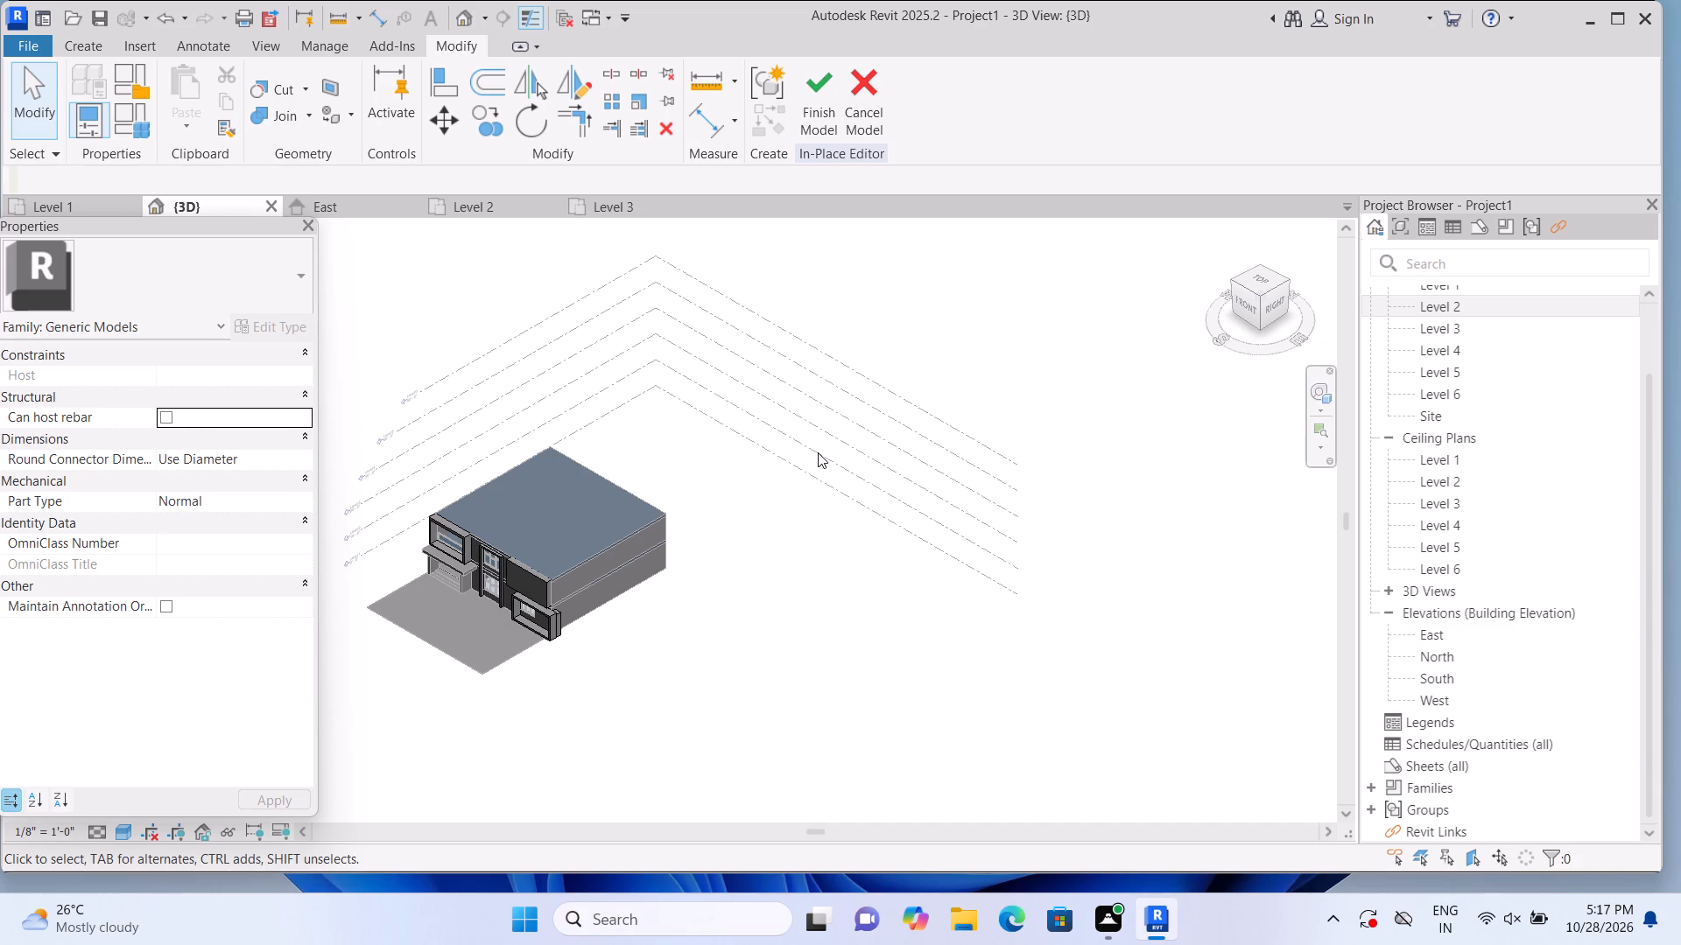
{"action": "scroll", "coordinate": [493, 623], "scroll_direction": "up", "scroll_amount": 6}
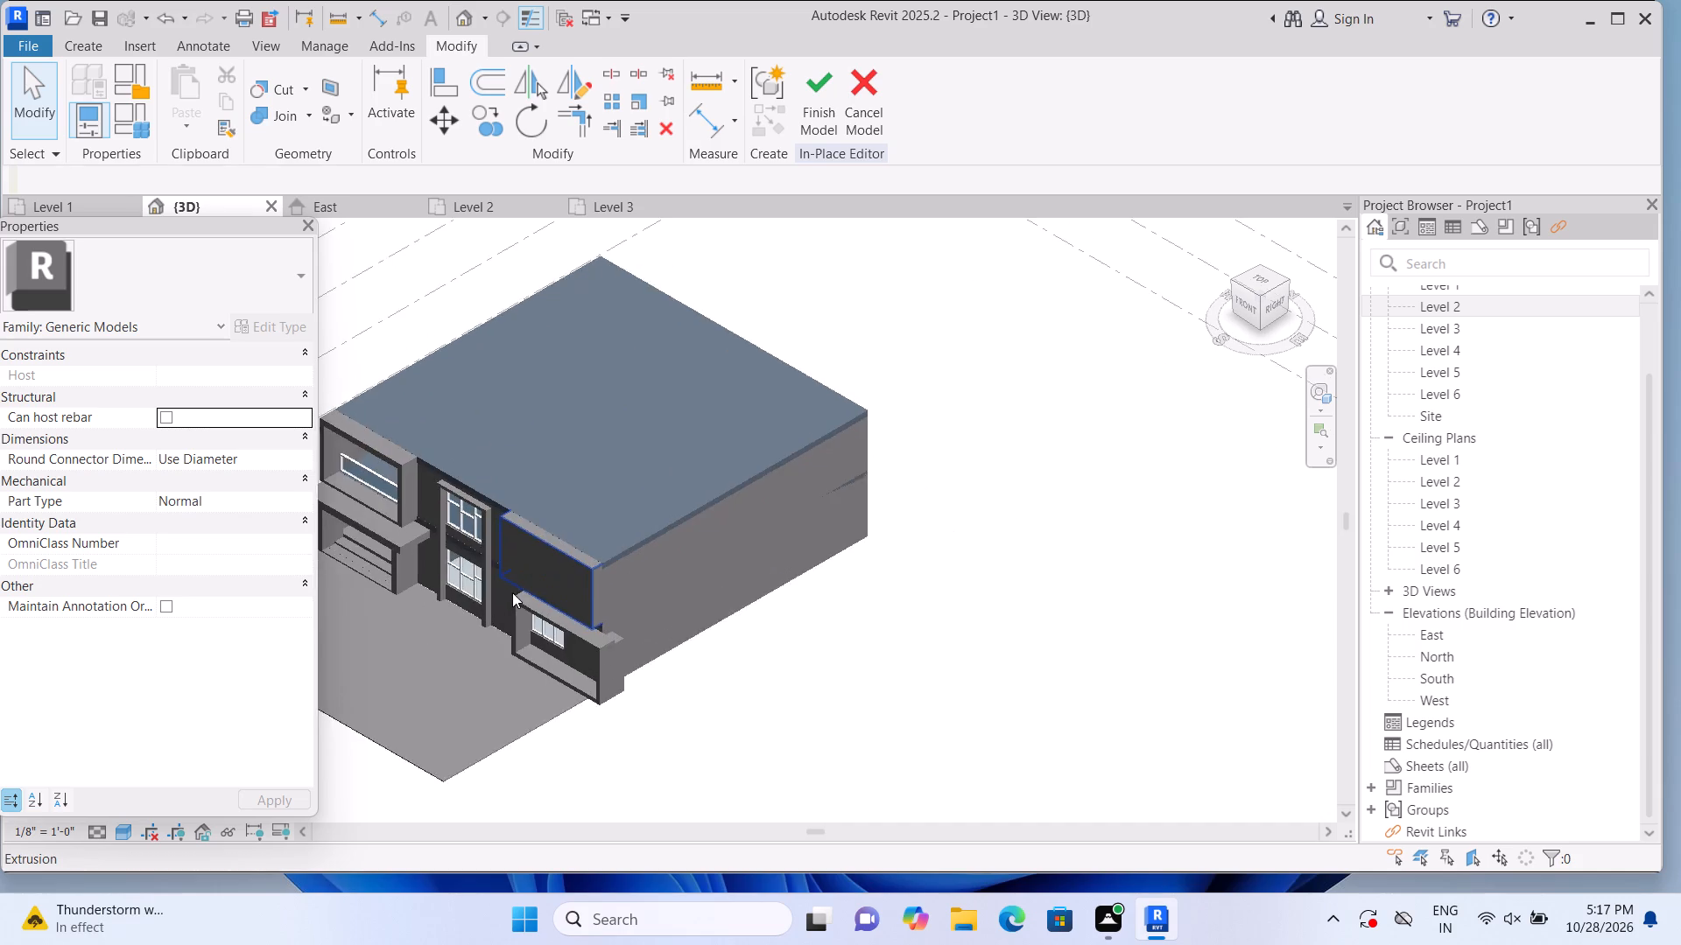
{"action": "scroll", "coordinate": [521, 589], "scroll_direction": "up", "scroll_amount": 7}
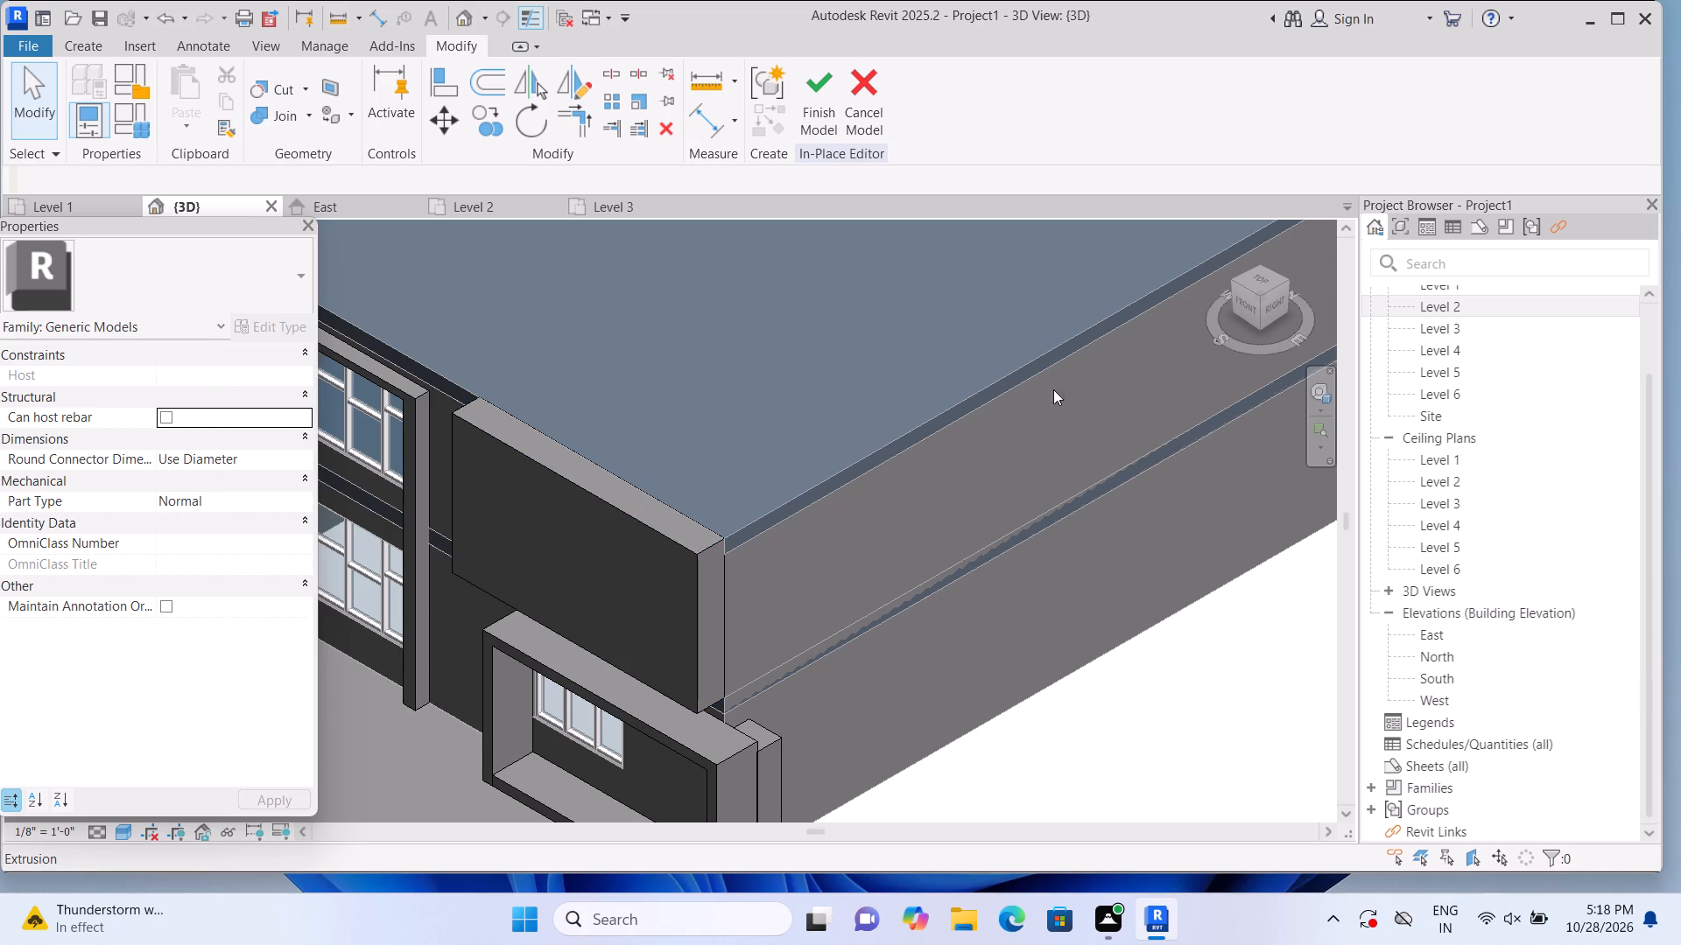
{"action": "left_click", "coordinate": [1254, 320]}
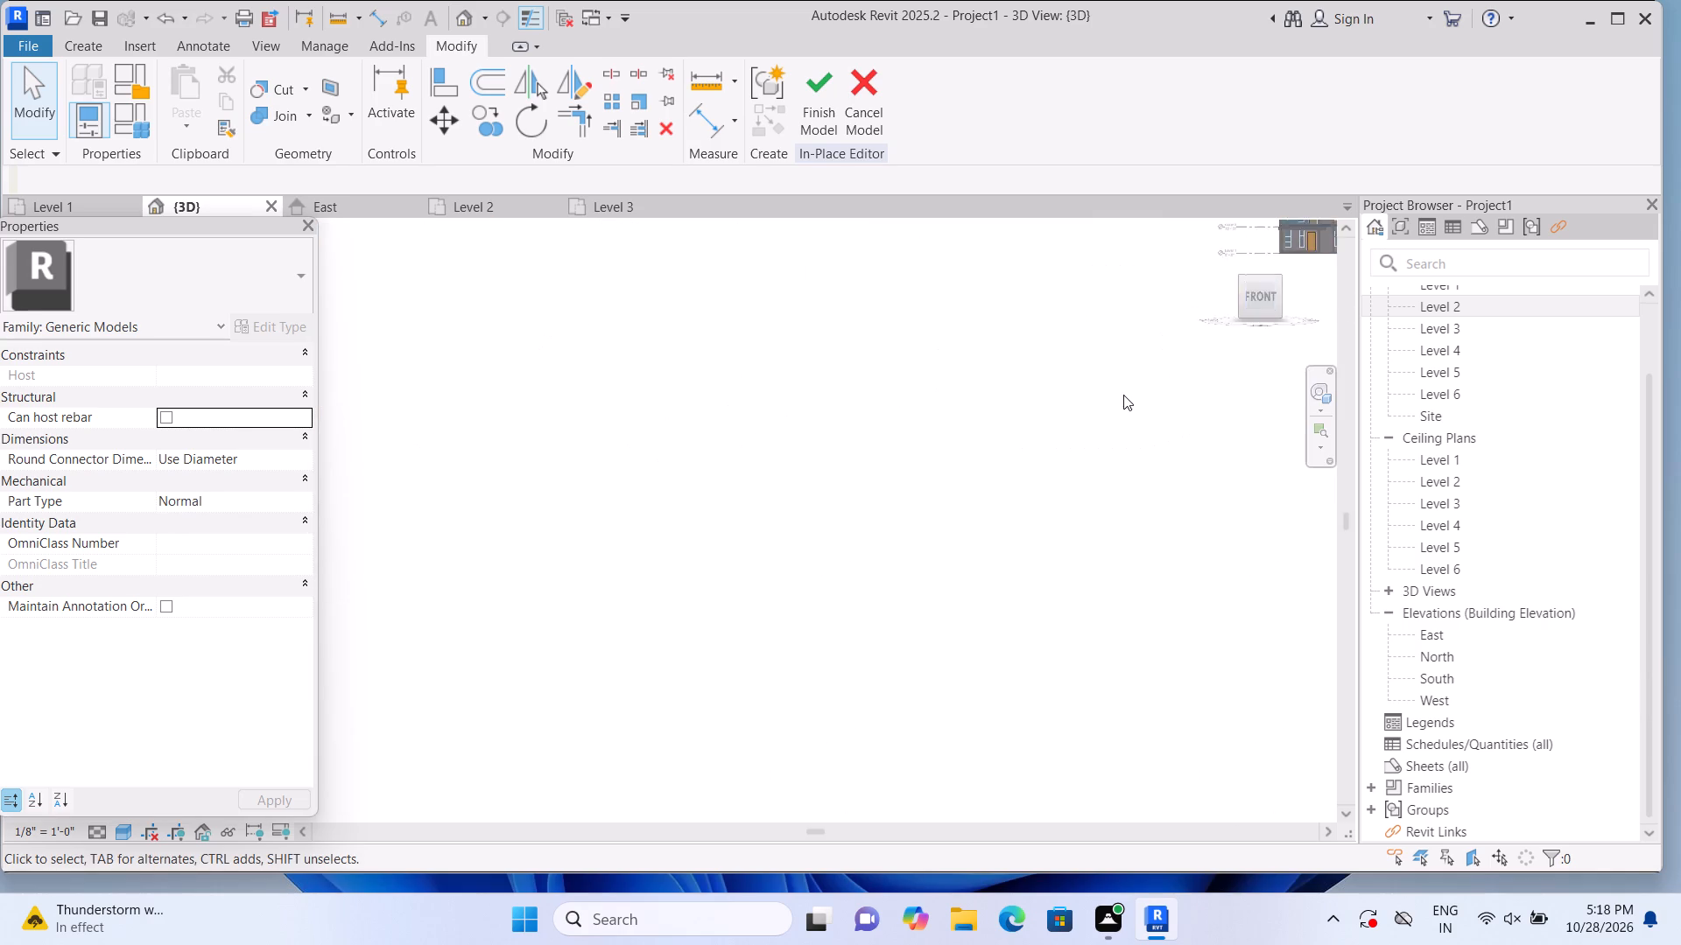
On the front face of the upper corner block, sketch a void extrusion rectangle about 12' 2" by 6' 11" around the window, using a 2" offset.
{"action": "scroll", "coordinate": [1123, 395], "scroll_direction": "up", "scroll_amount": 1}
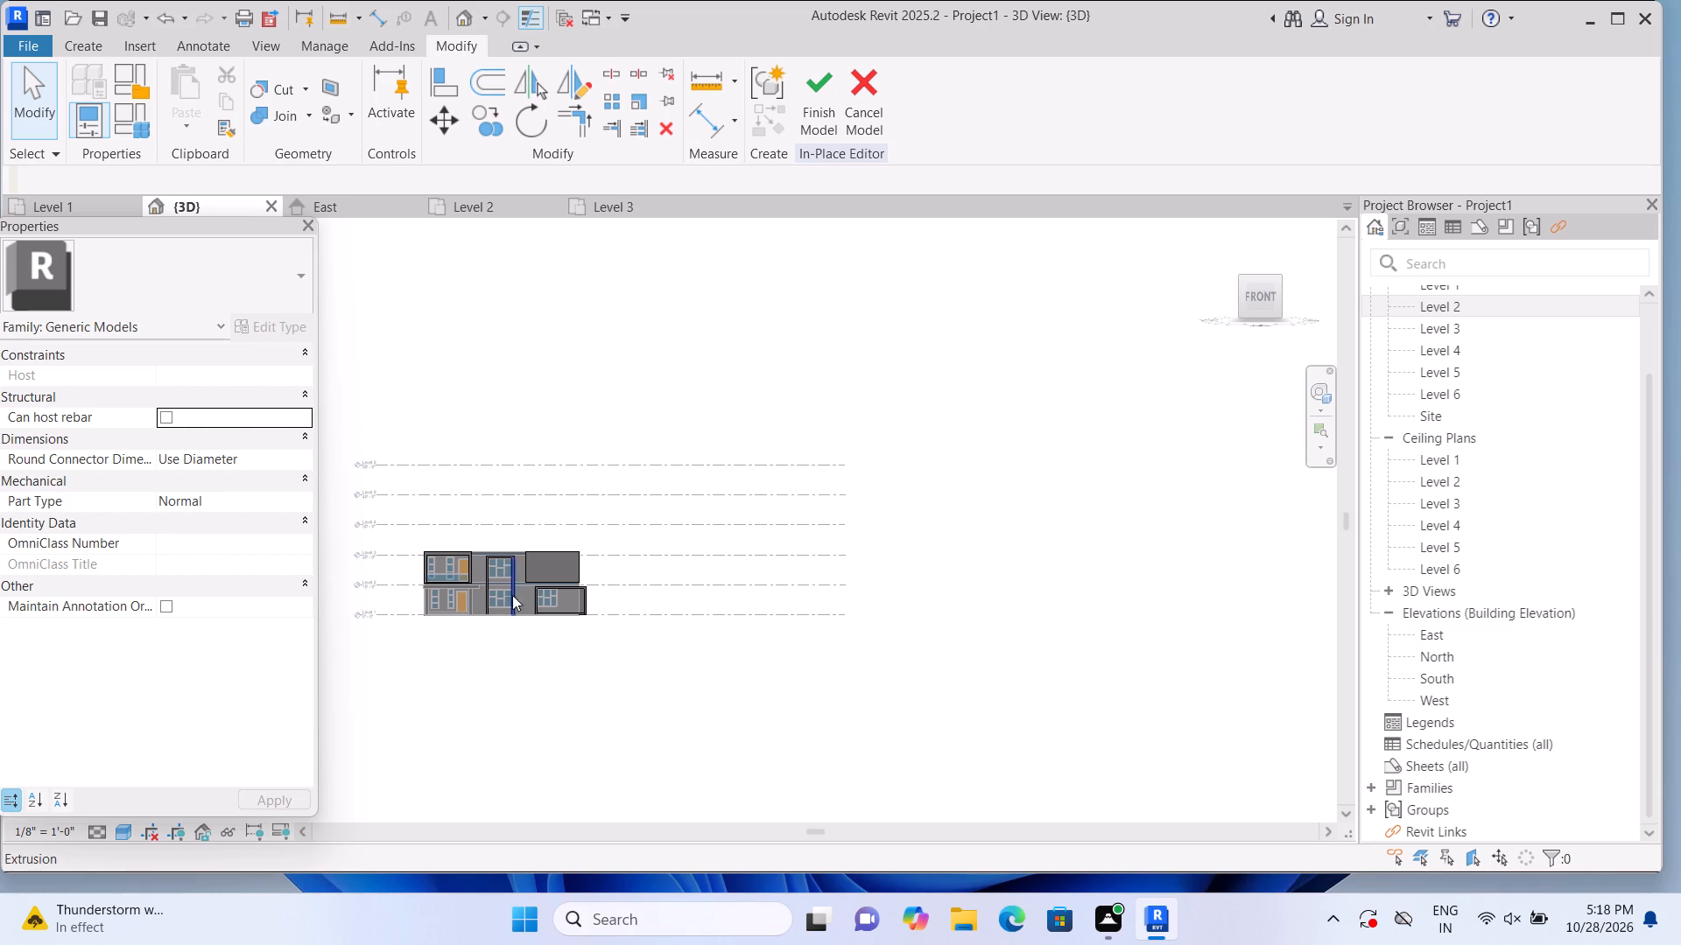
{"action": "scroll", "coordinate": [498, 599], "scroll_direction": "up", "scroll_amount": 9}
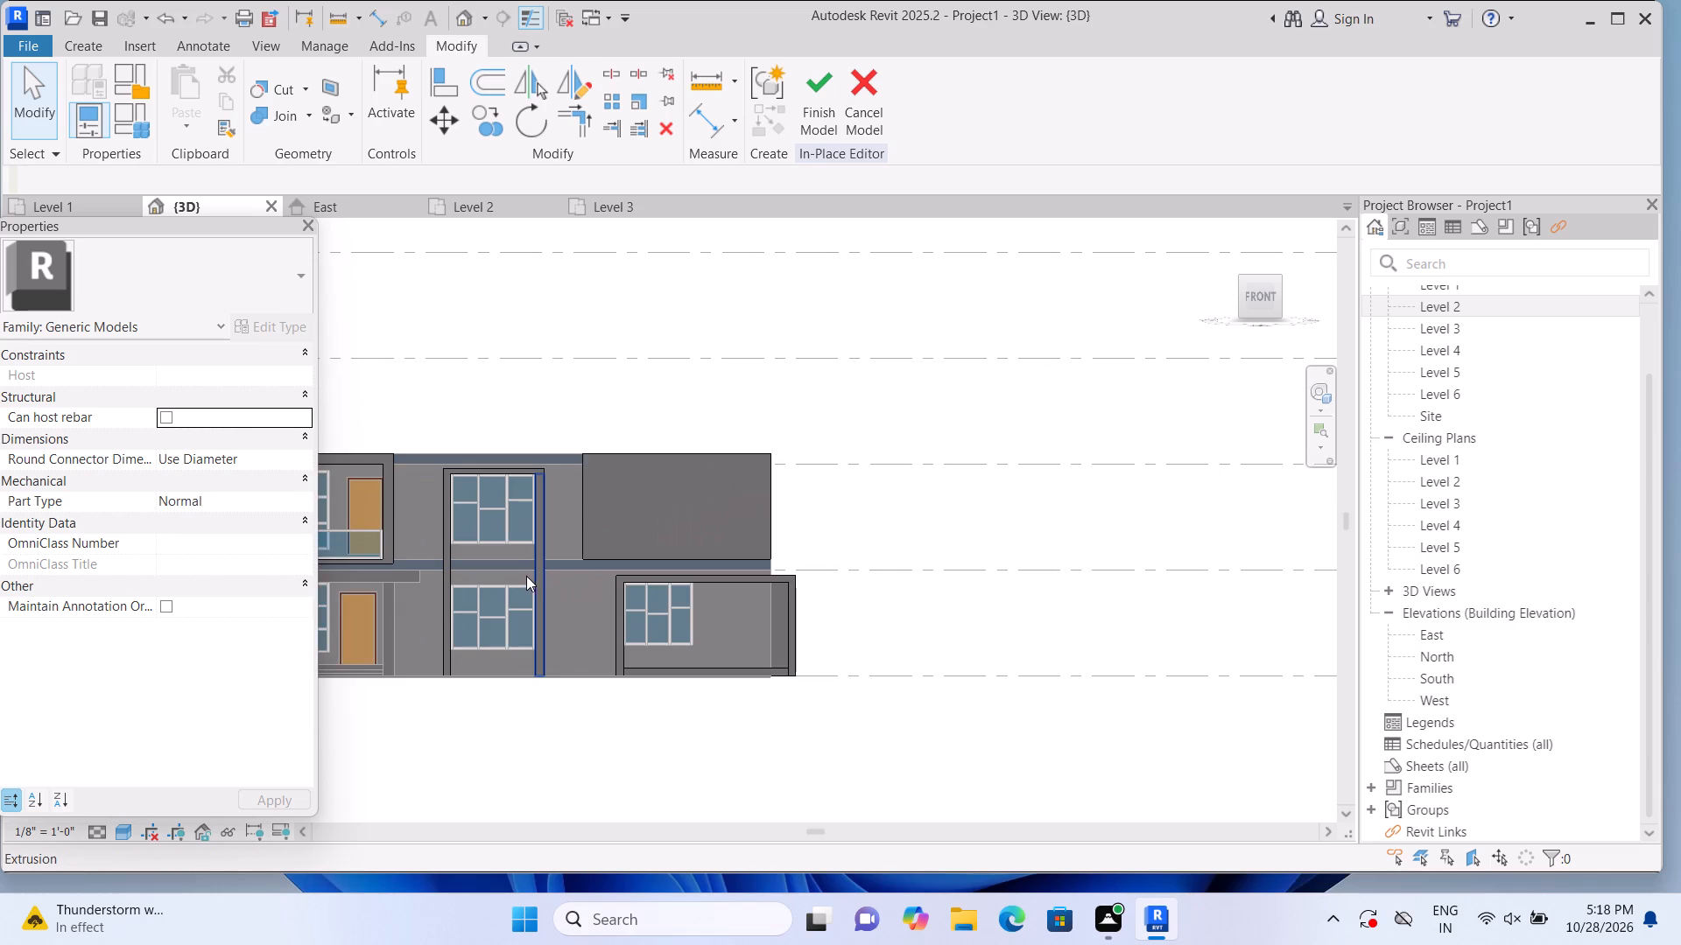
{"action": "scroll", "coordinate": [532, 575], "scroll_direction": "up", "scroll_amount": 2}
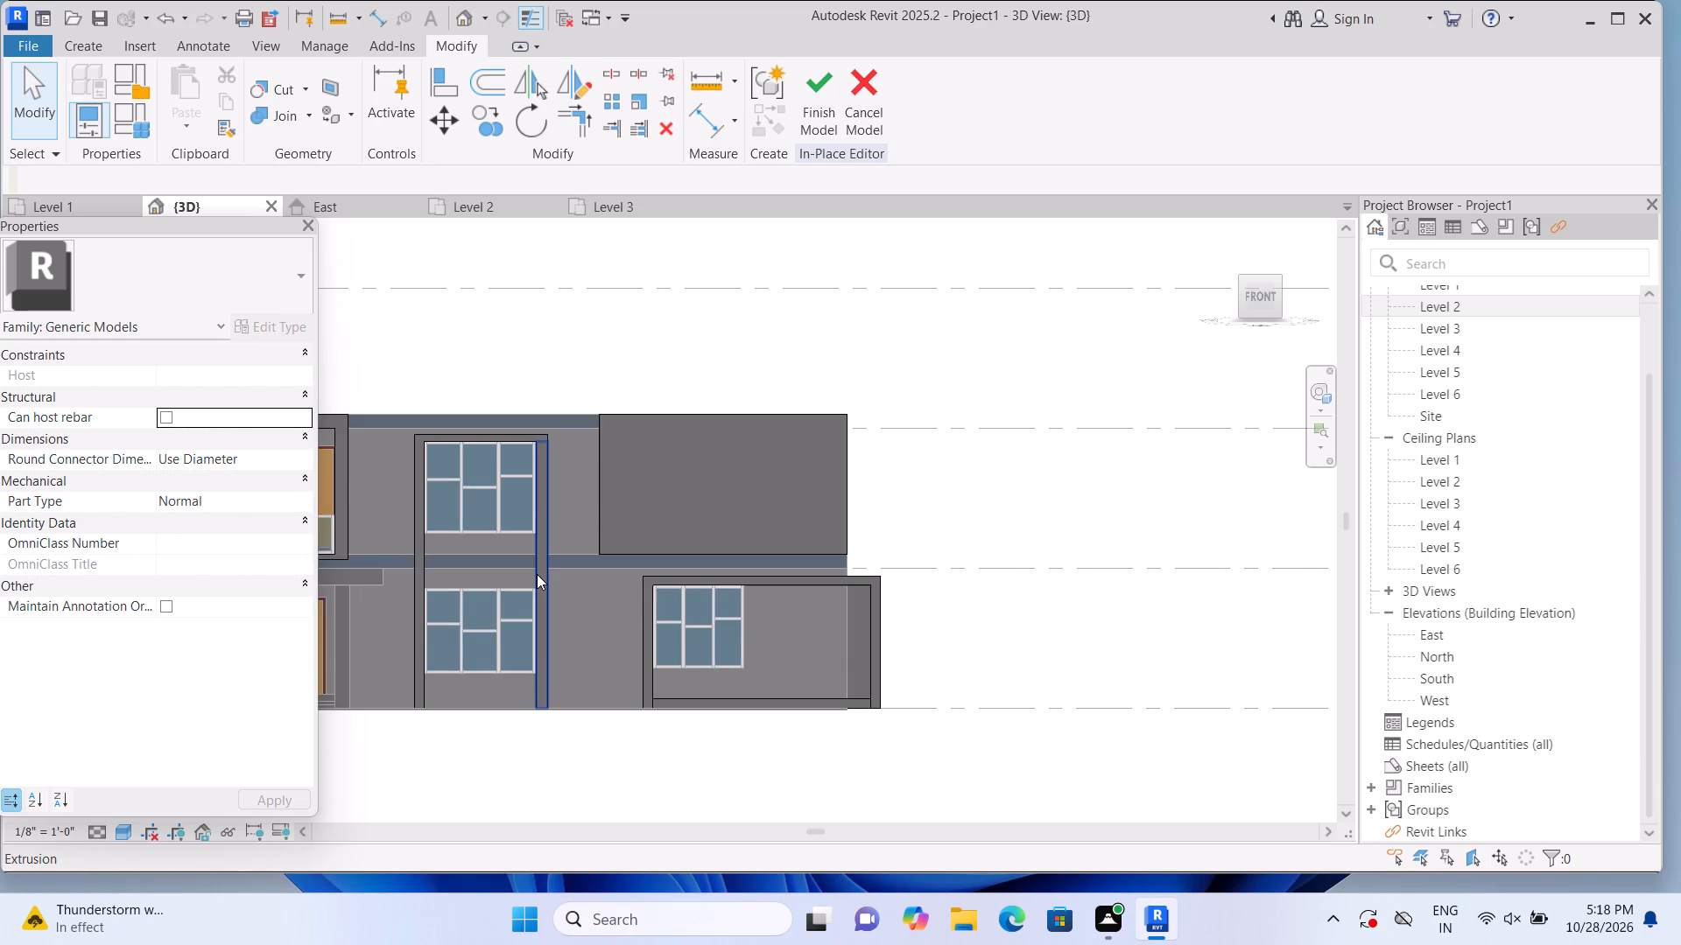
{"action": "scroll", "coordinate": [538, 574], "scroll_direction": "up", "scroll_amount": 1}
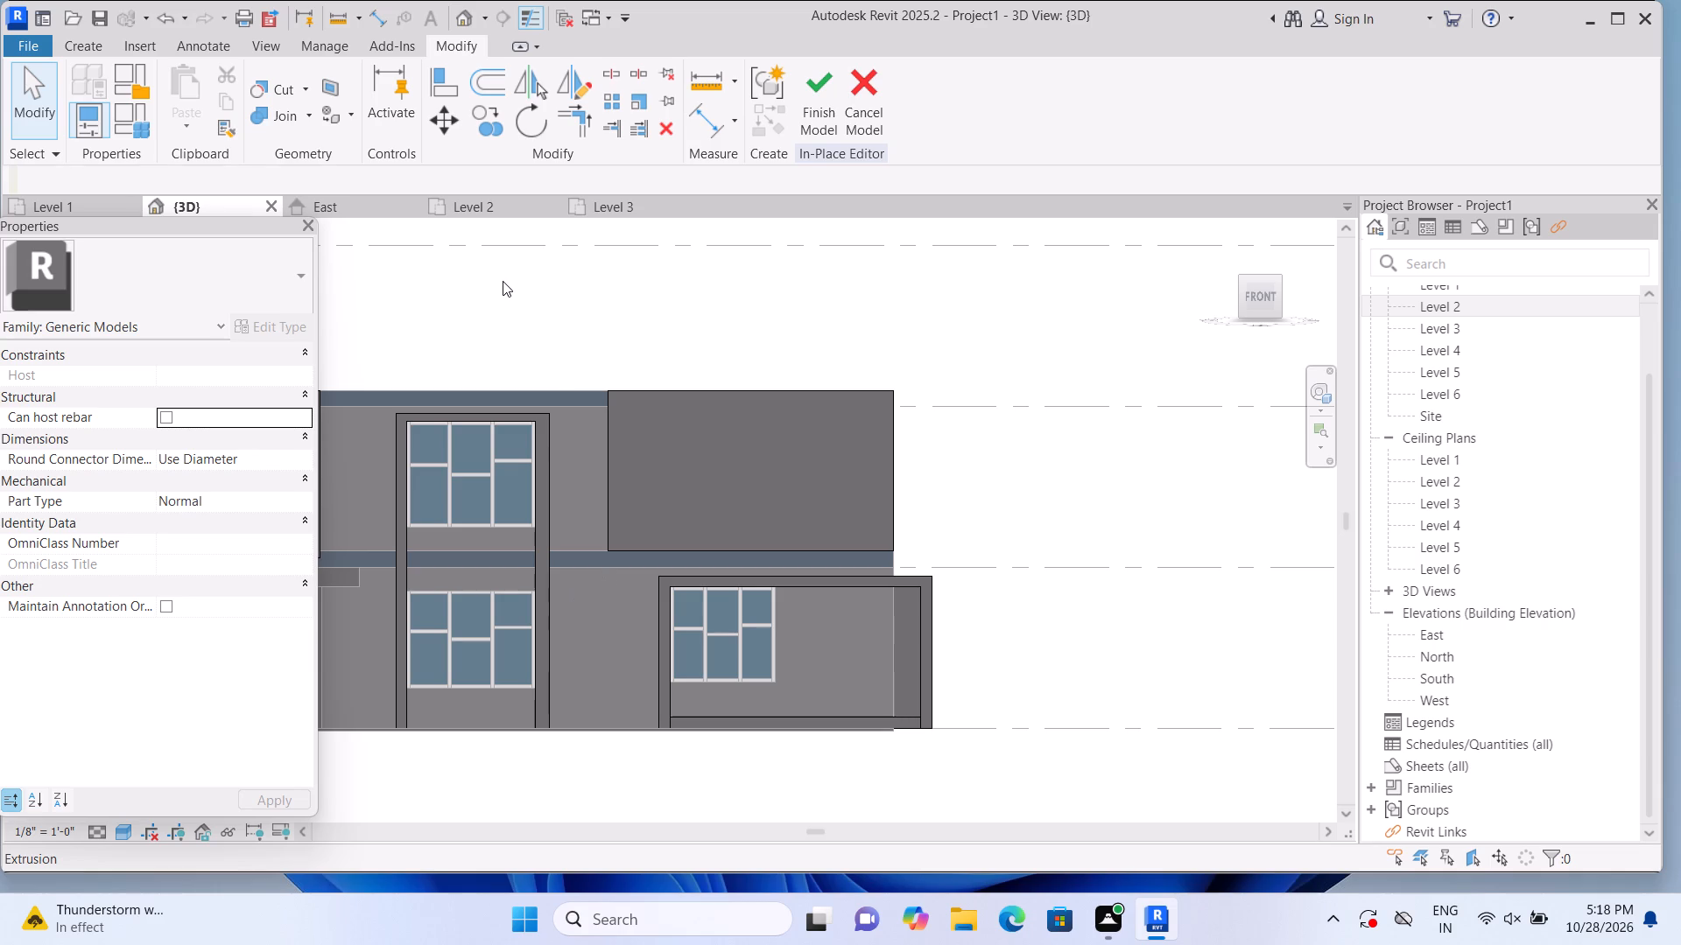
{"action": "left_click", "coordinate": [104, 47]}
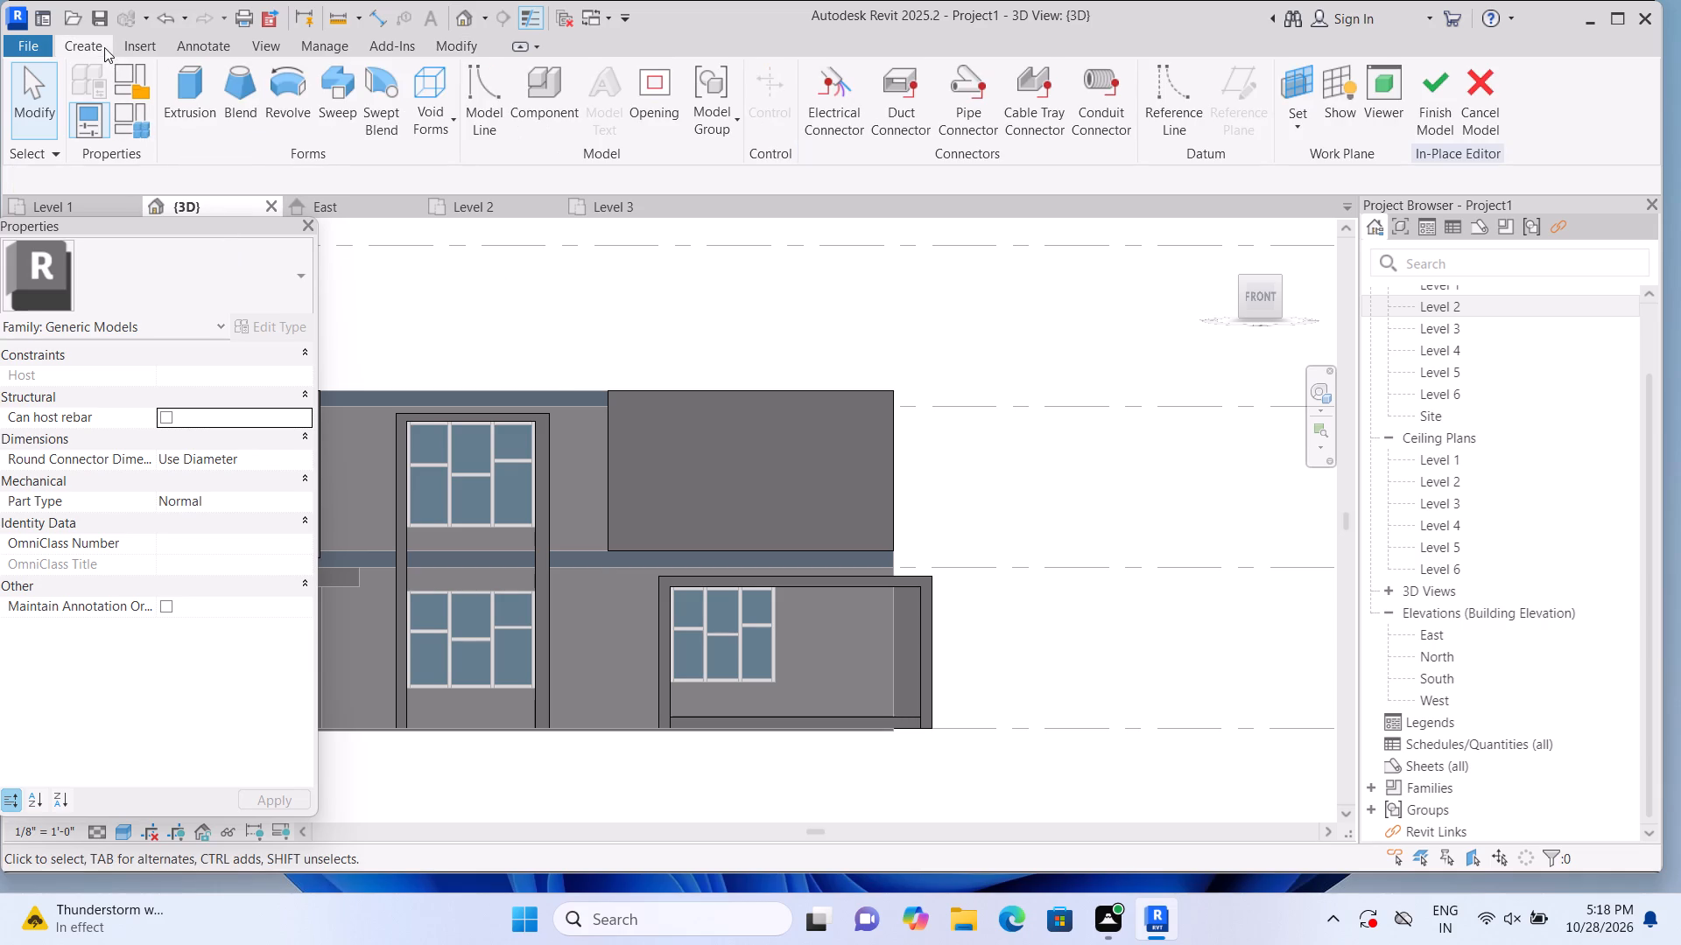
{"action": "left_click", "coordinate": [452, 115]}
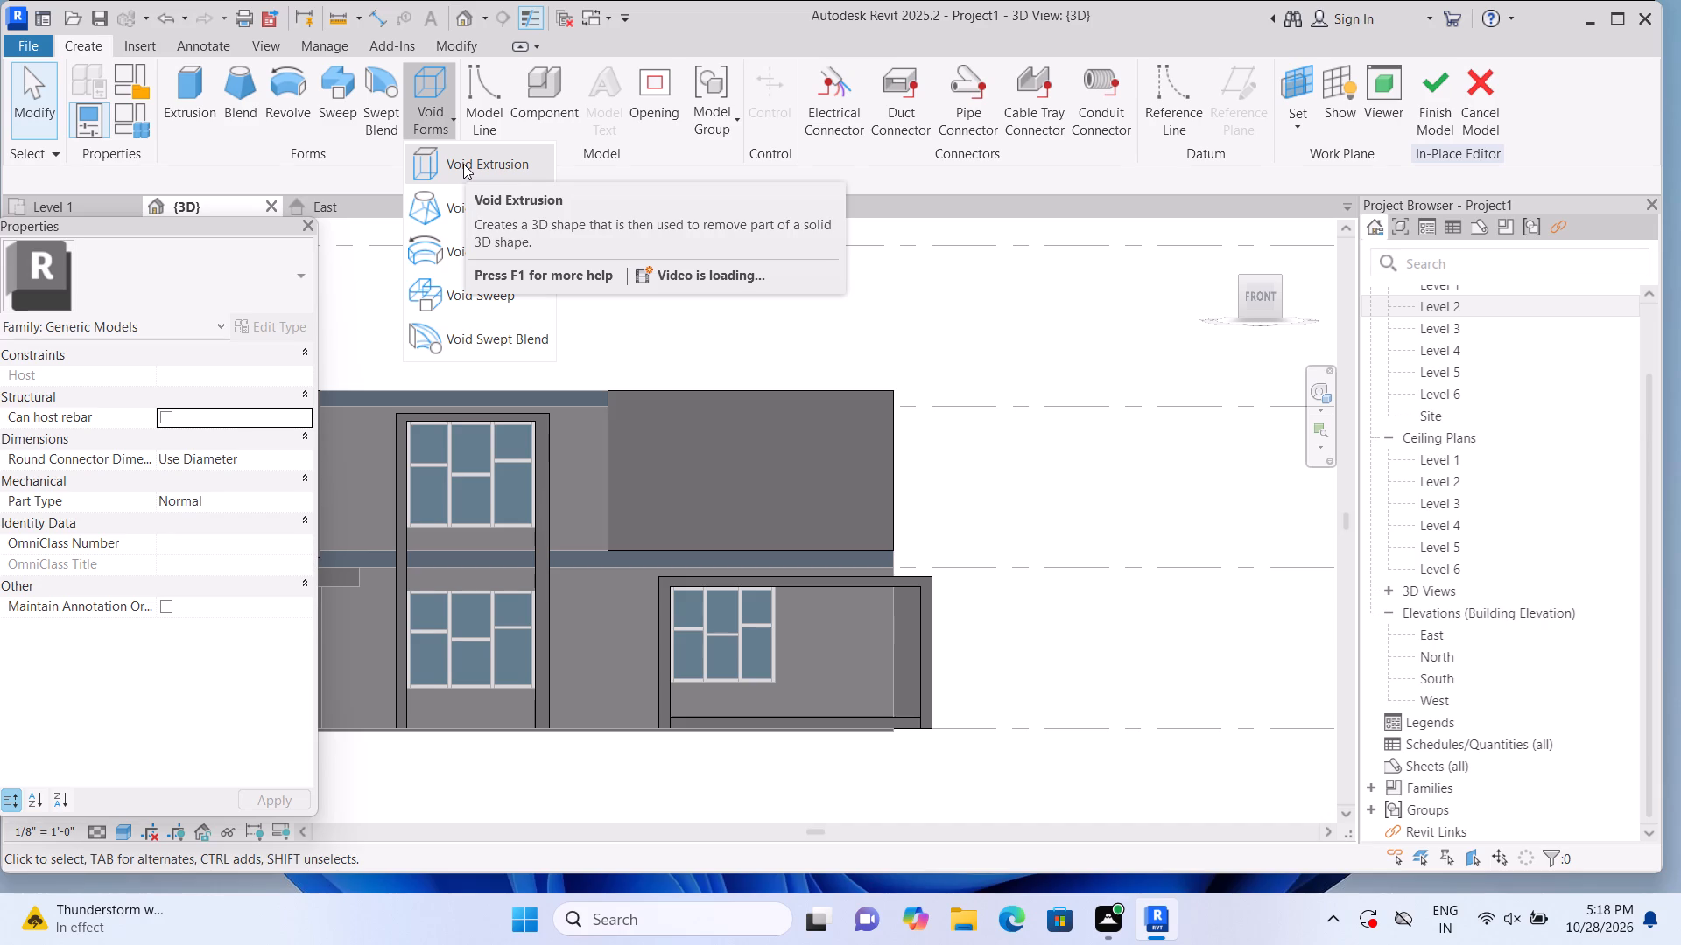
{"action": "left_click", "coordinate": [463, 164]}
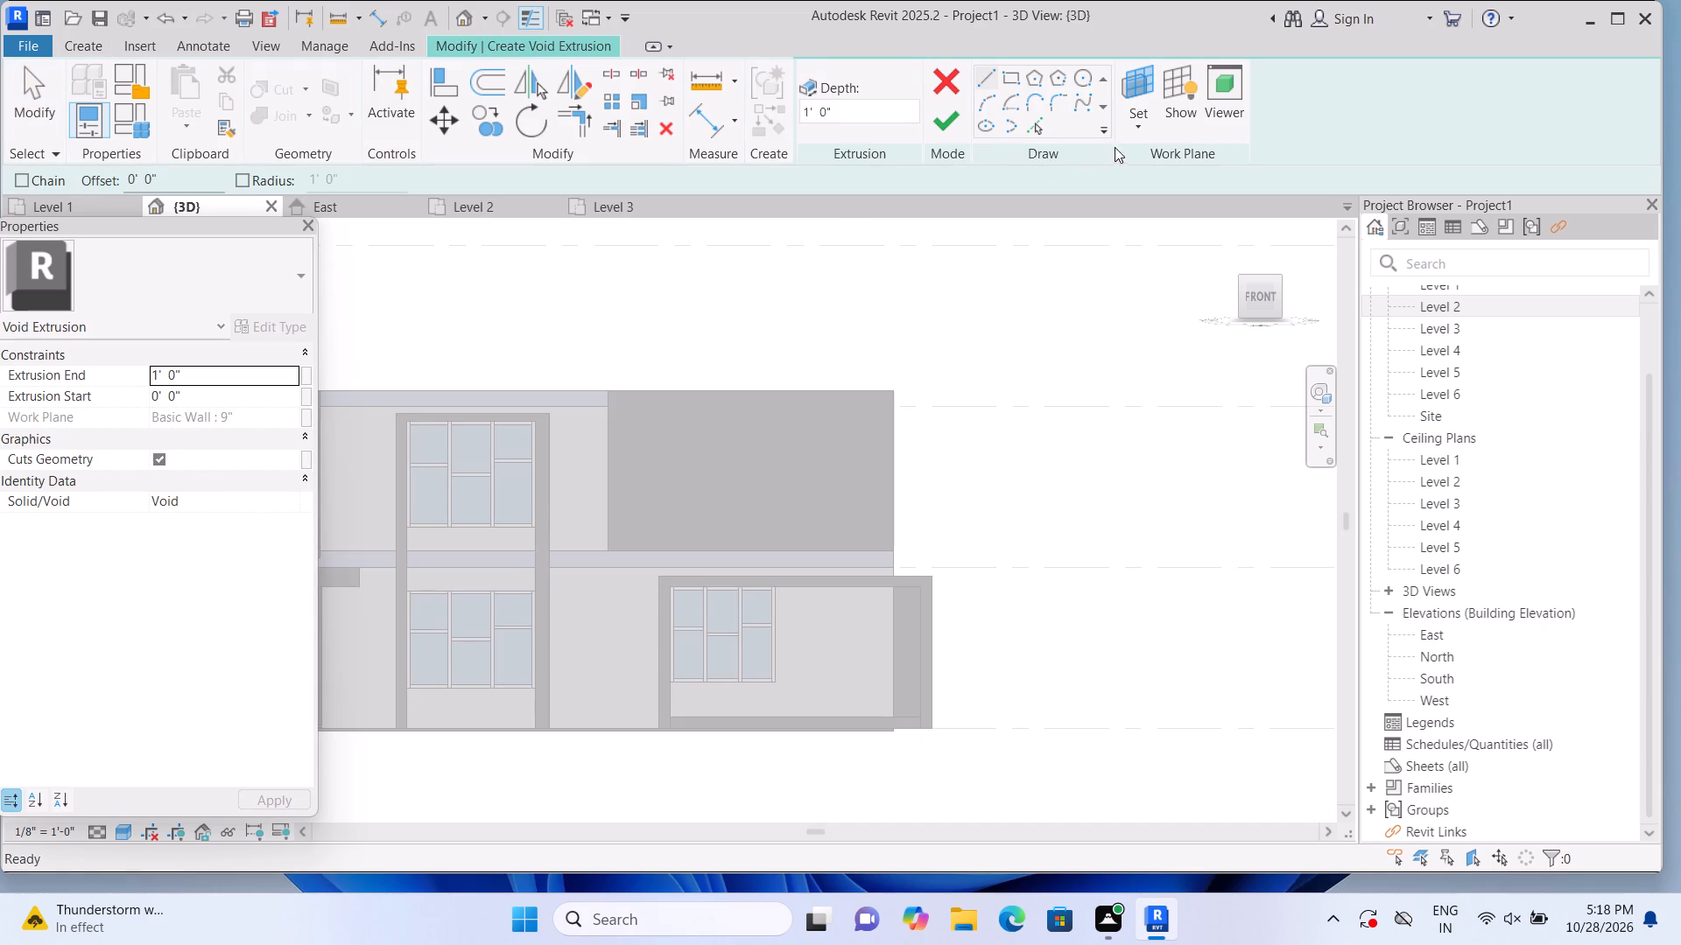
{"action": "left_click", "coordinate": [1134, 135]}
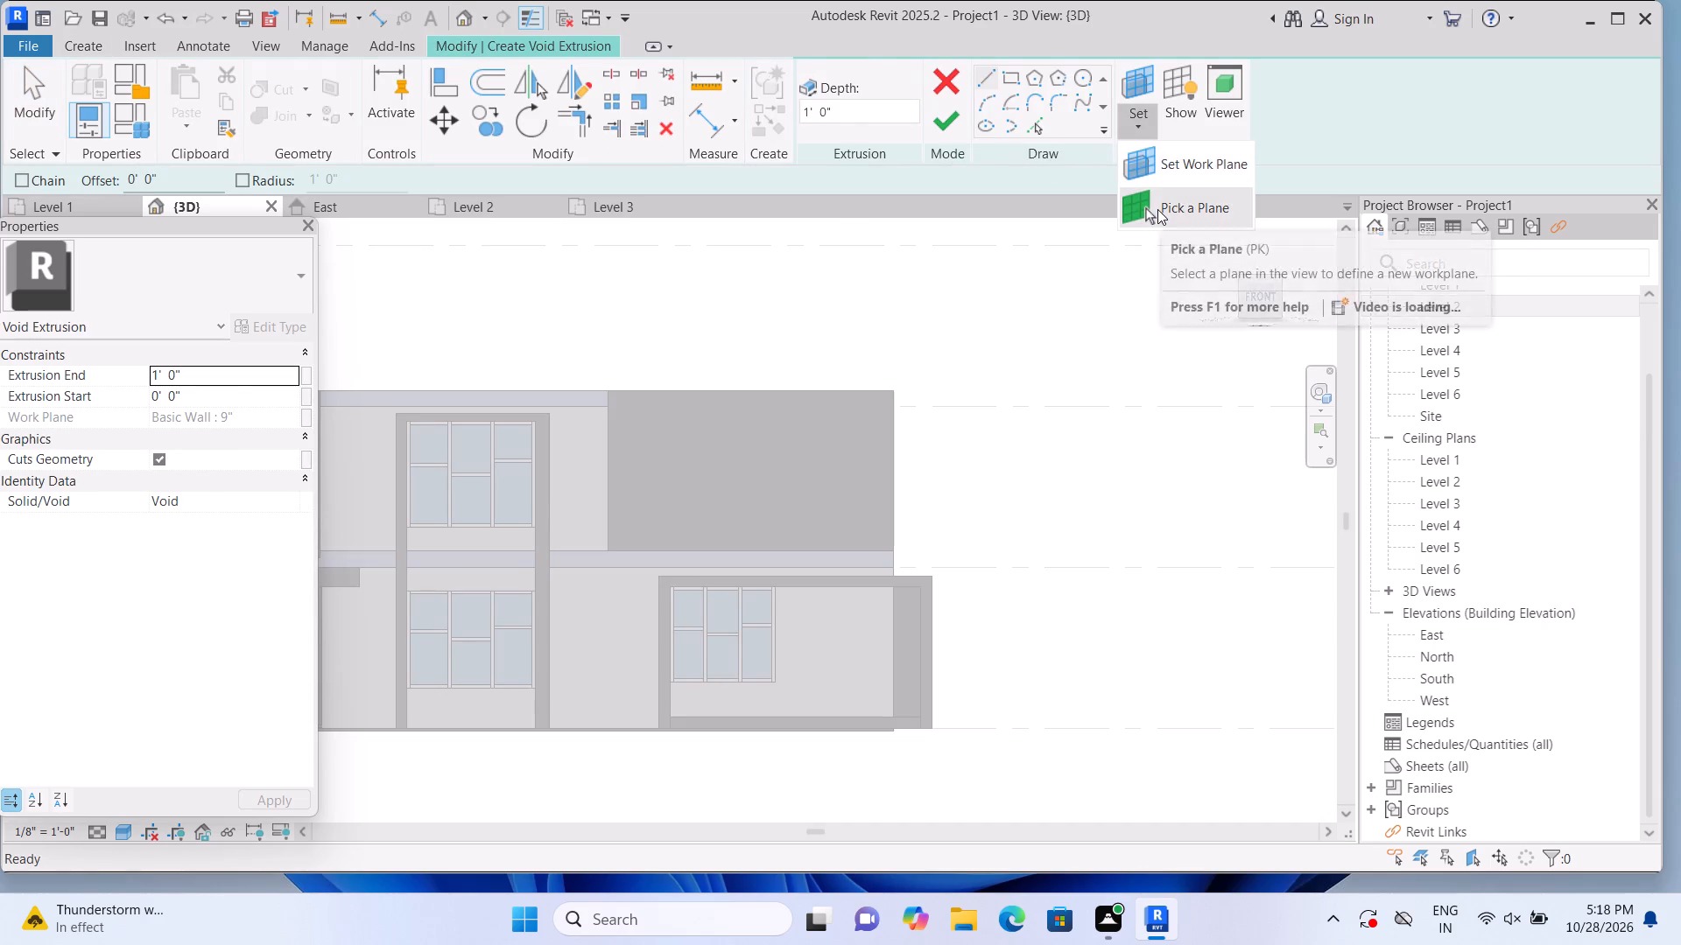
{"action": "left_click", "coordinate": [1157, 210]}
{"action": "left_click", "coordinate": [874, 404]}
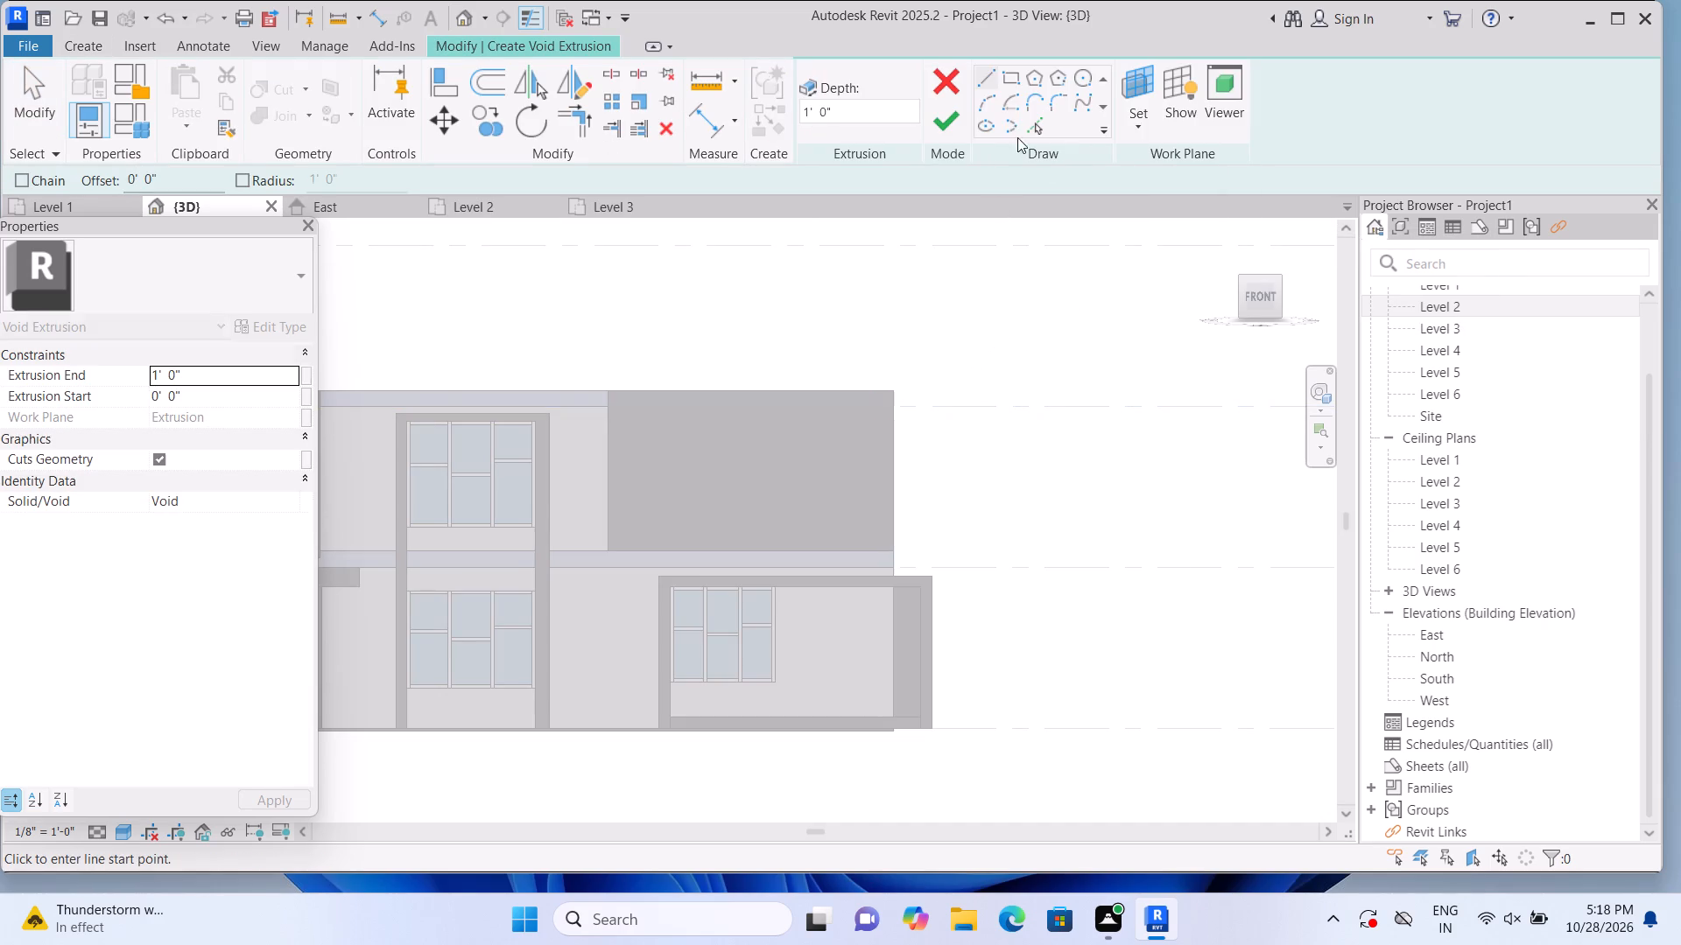
{"action": "left_click", "coordinate": [1016, 74]}
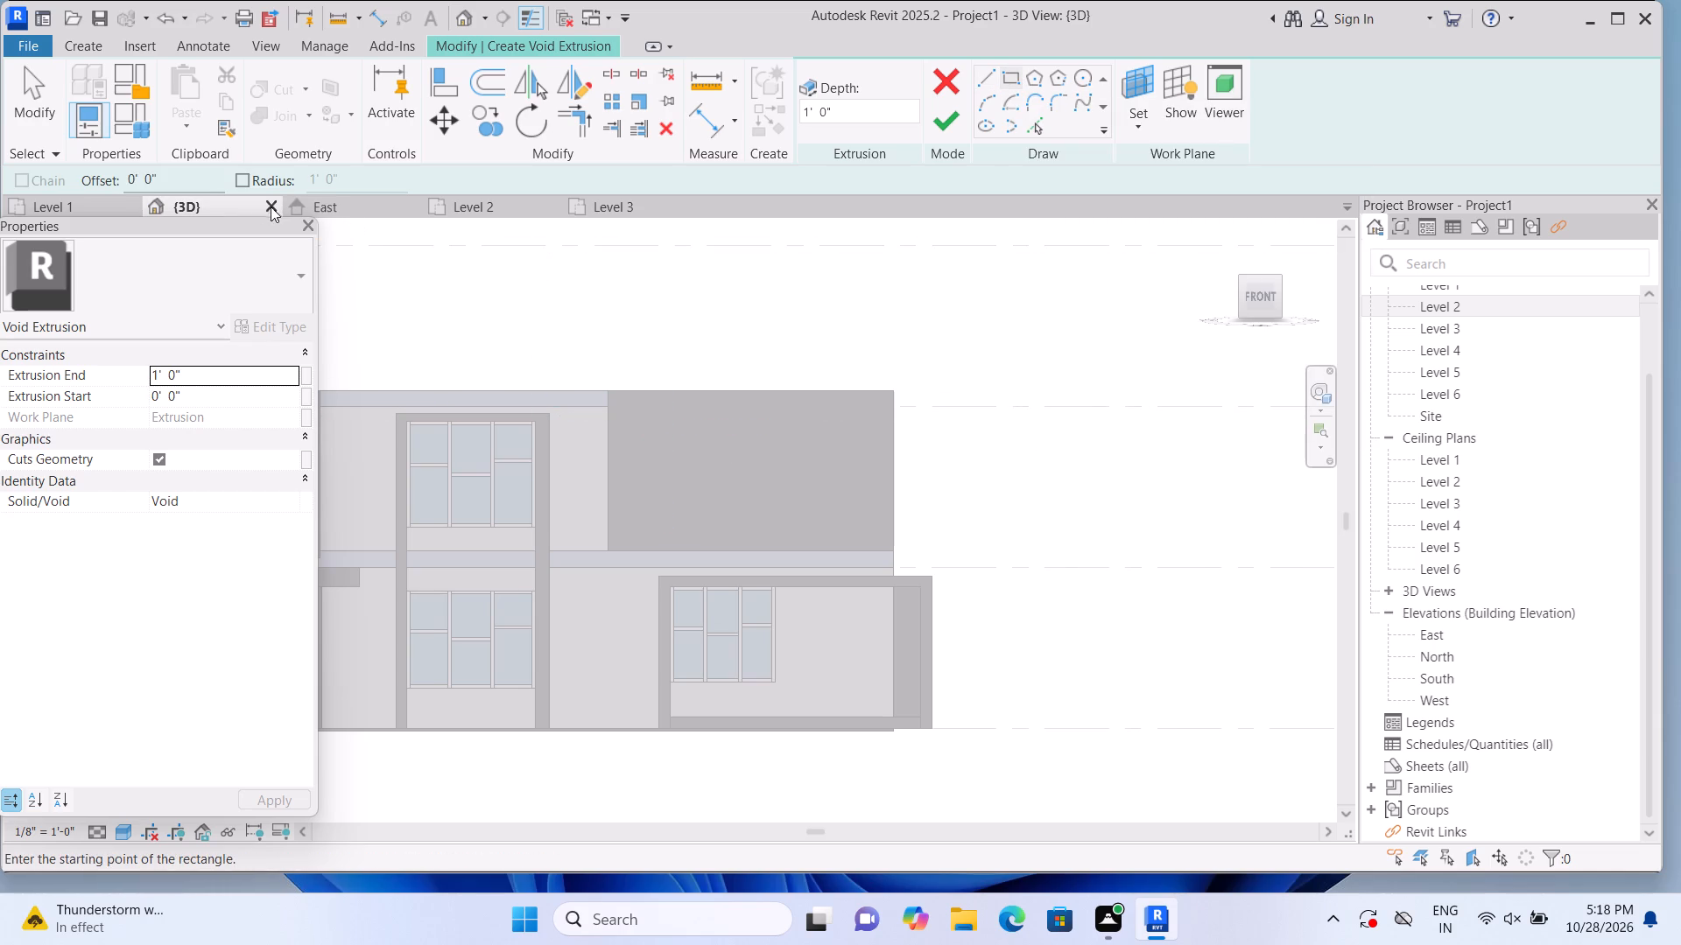
{"action": "left_click", "coordinate": [195, 170]}
{"action": "key", "text": "BackSpace"}
{"action": "key", "text": "BackSpace"}
{"action": "key", "text": "BackSpace"}
{"action": "key", "text": "BackSpace"}
{"action": "key", "text": "BackSpace"}
{"action": "key", "text": "BackSpace"}
{"action": "key", "text": "BackSpace"}
{"action": "key", "text": "BackSpace"}
{"action": "key", "text": "BackSpace"}
{"action": "key", "text": "BackSpace"}
{"action": "key", "text": "2"}
{"action": "key", "text": "shift+quotedbl"}
{"action": "key", "text": "Return"}
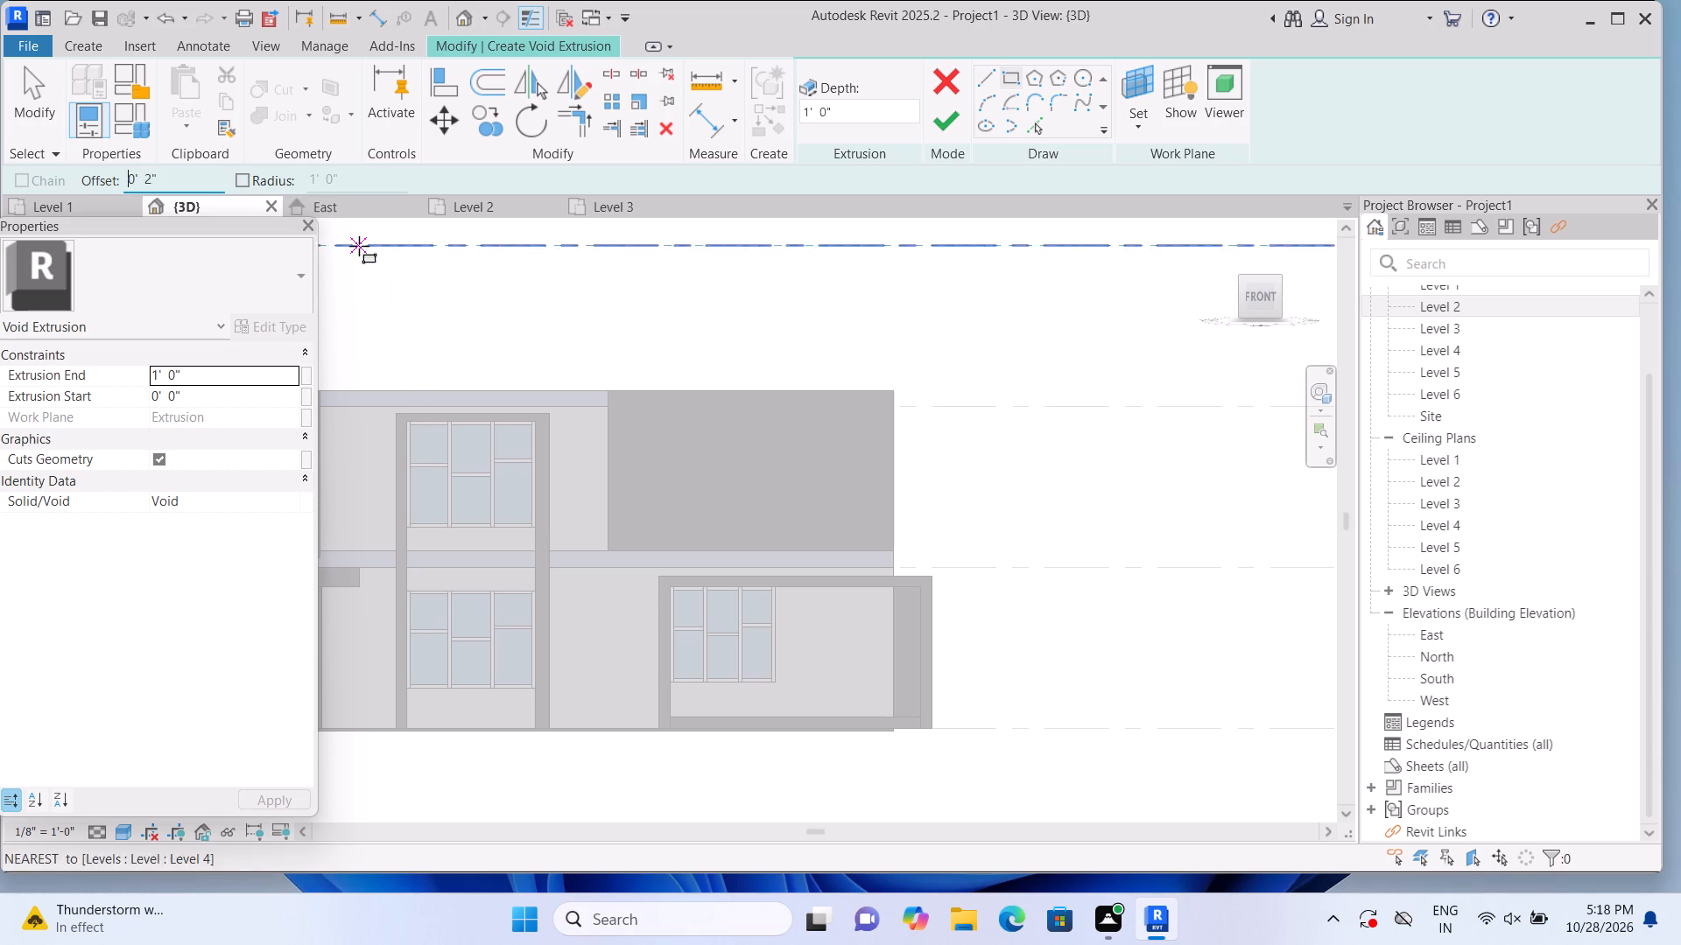
{"action": "left_click", "coordinate": [651, 422]}
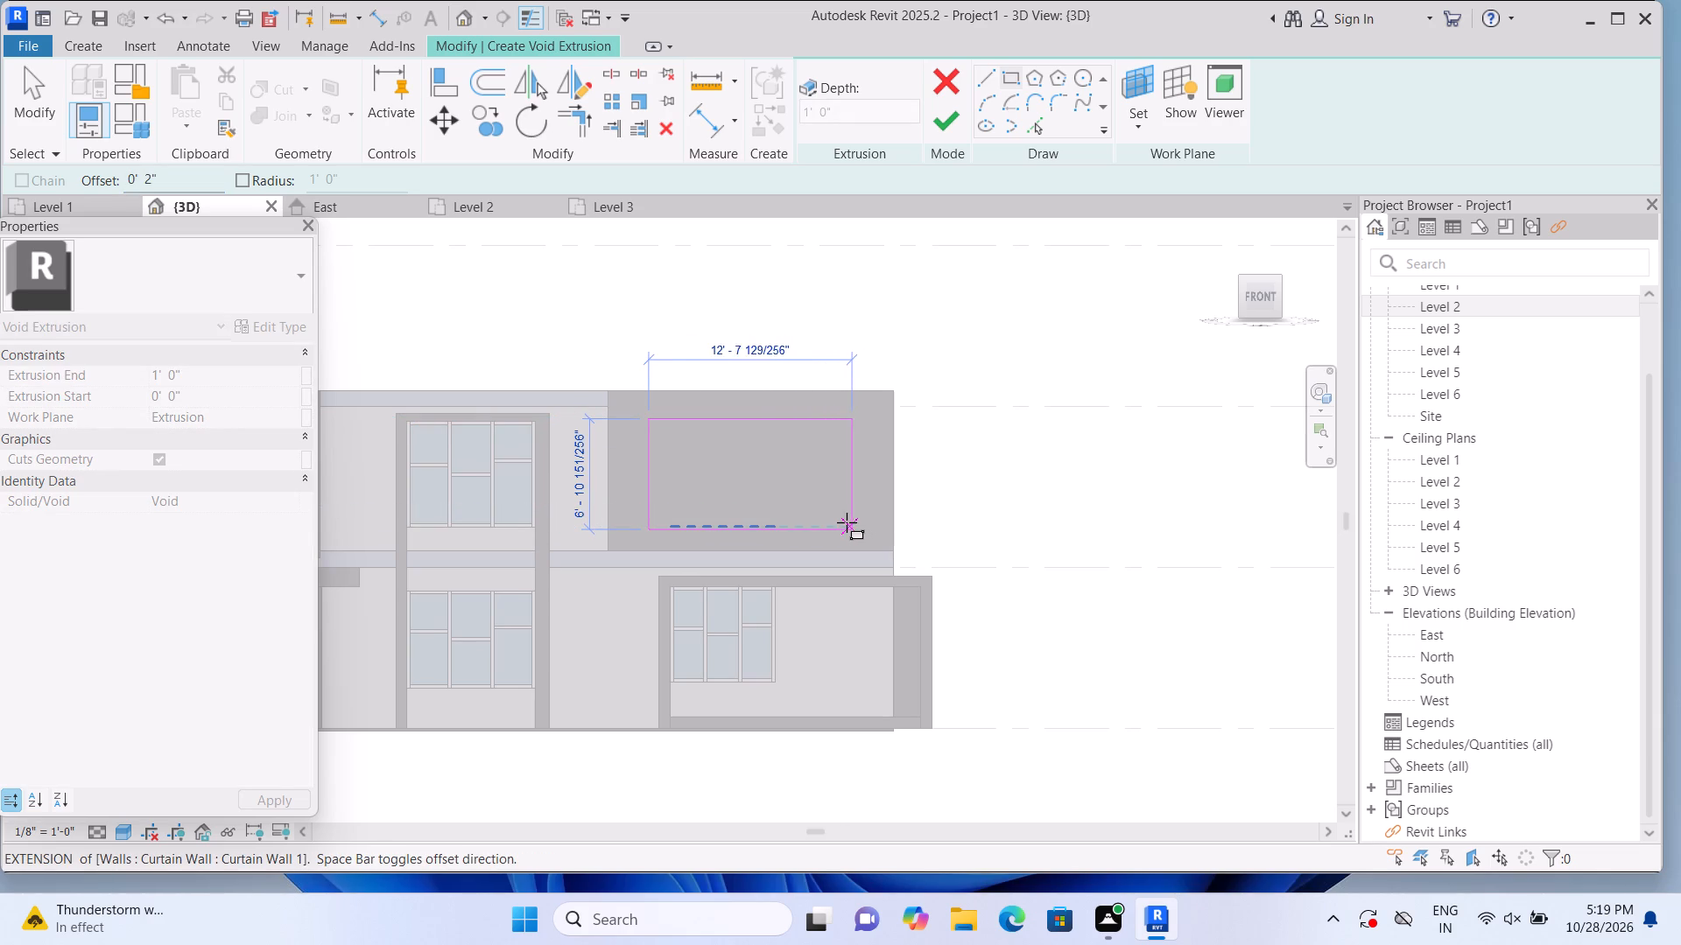
{"action": "left_click", "coordinate": [841, 521]}
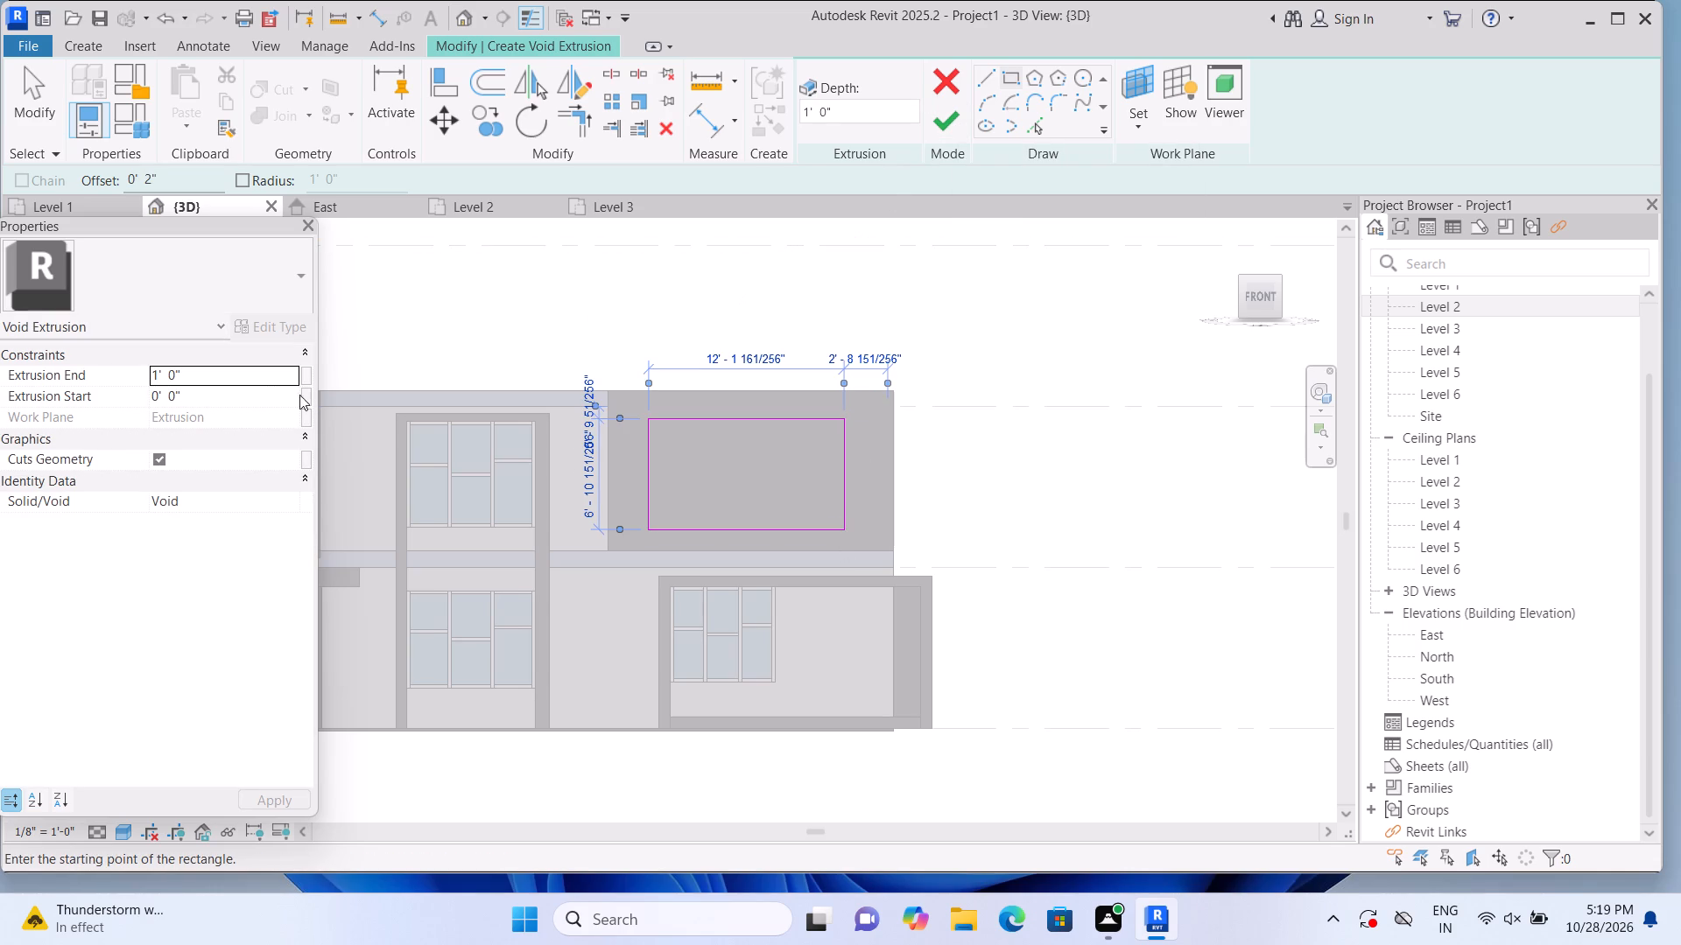
Set the void's Extrusion End to 3' and finish the void extrusion to cut the block open over the upper corner window.
{"action": "left_click", "coordinate": [278, 372]}
{"action": "key", "text": "BackSpace"}
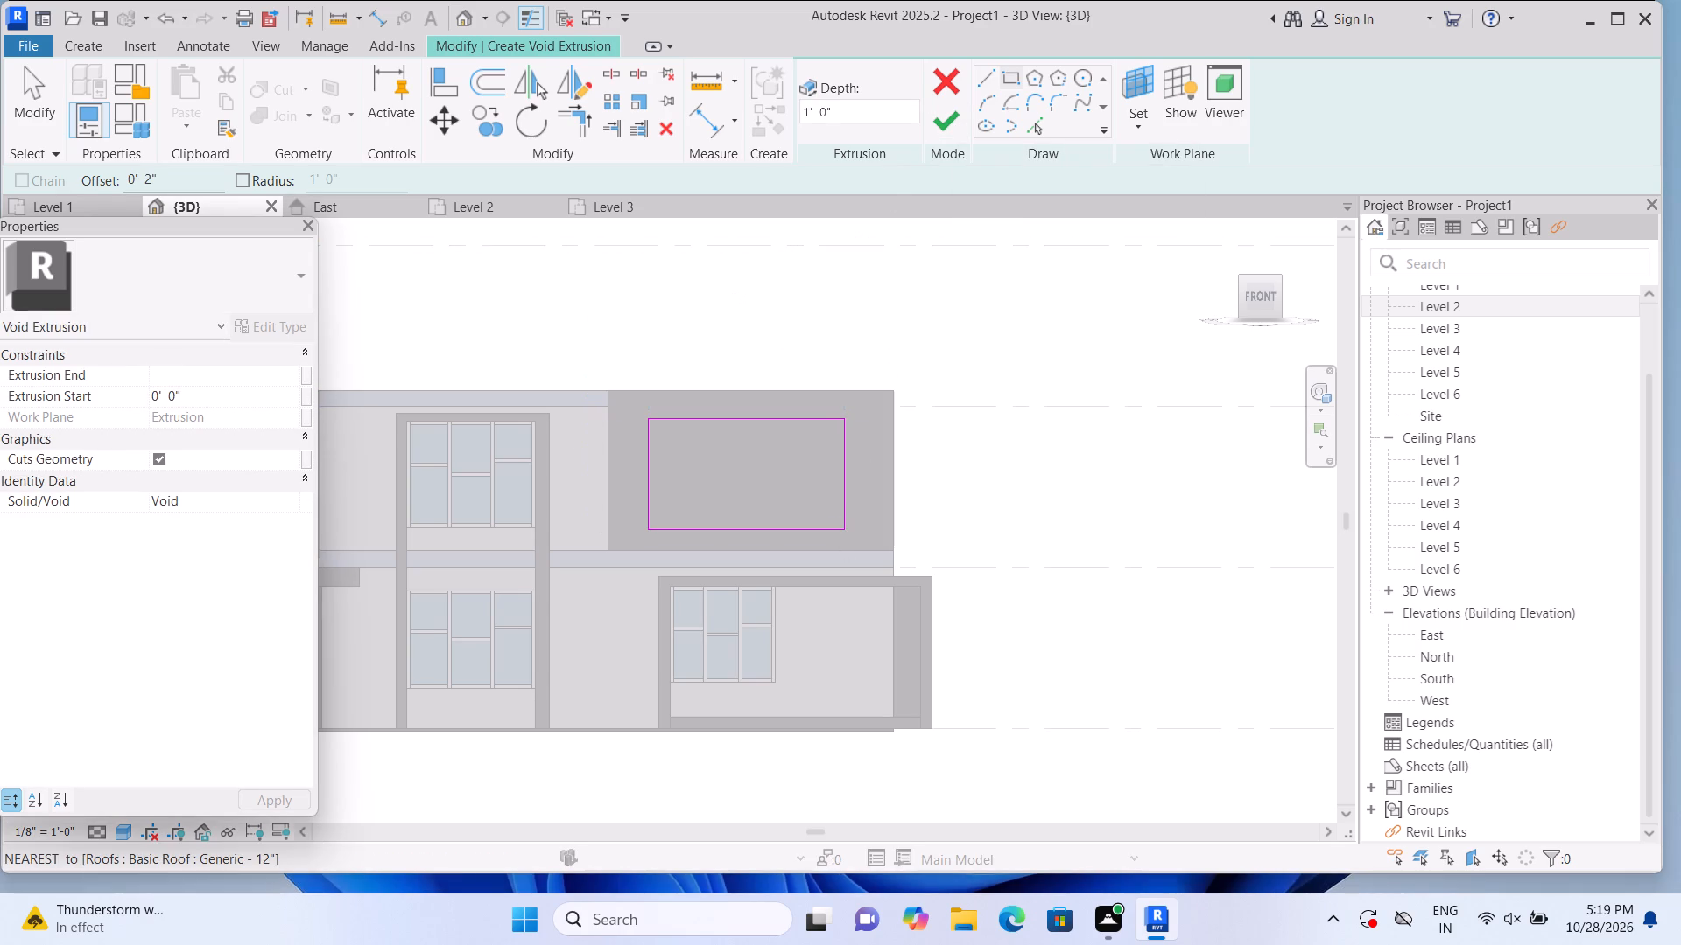
{"action": "key", "text": "3"}
{"action": "key", "text": "apostrophe"}
{"action": "key", "text": "Return"}
{"action": "left_click", "coordinate": [952, 129]}
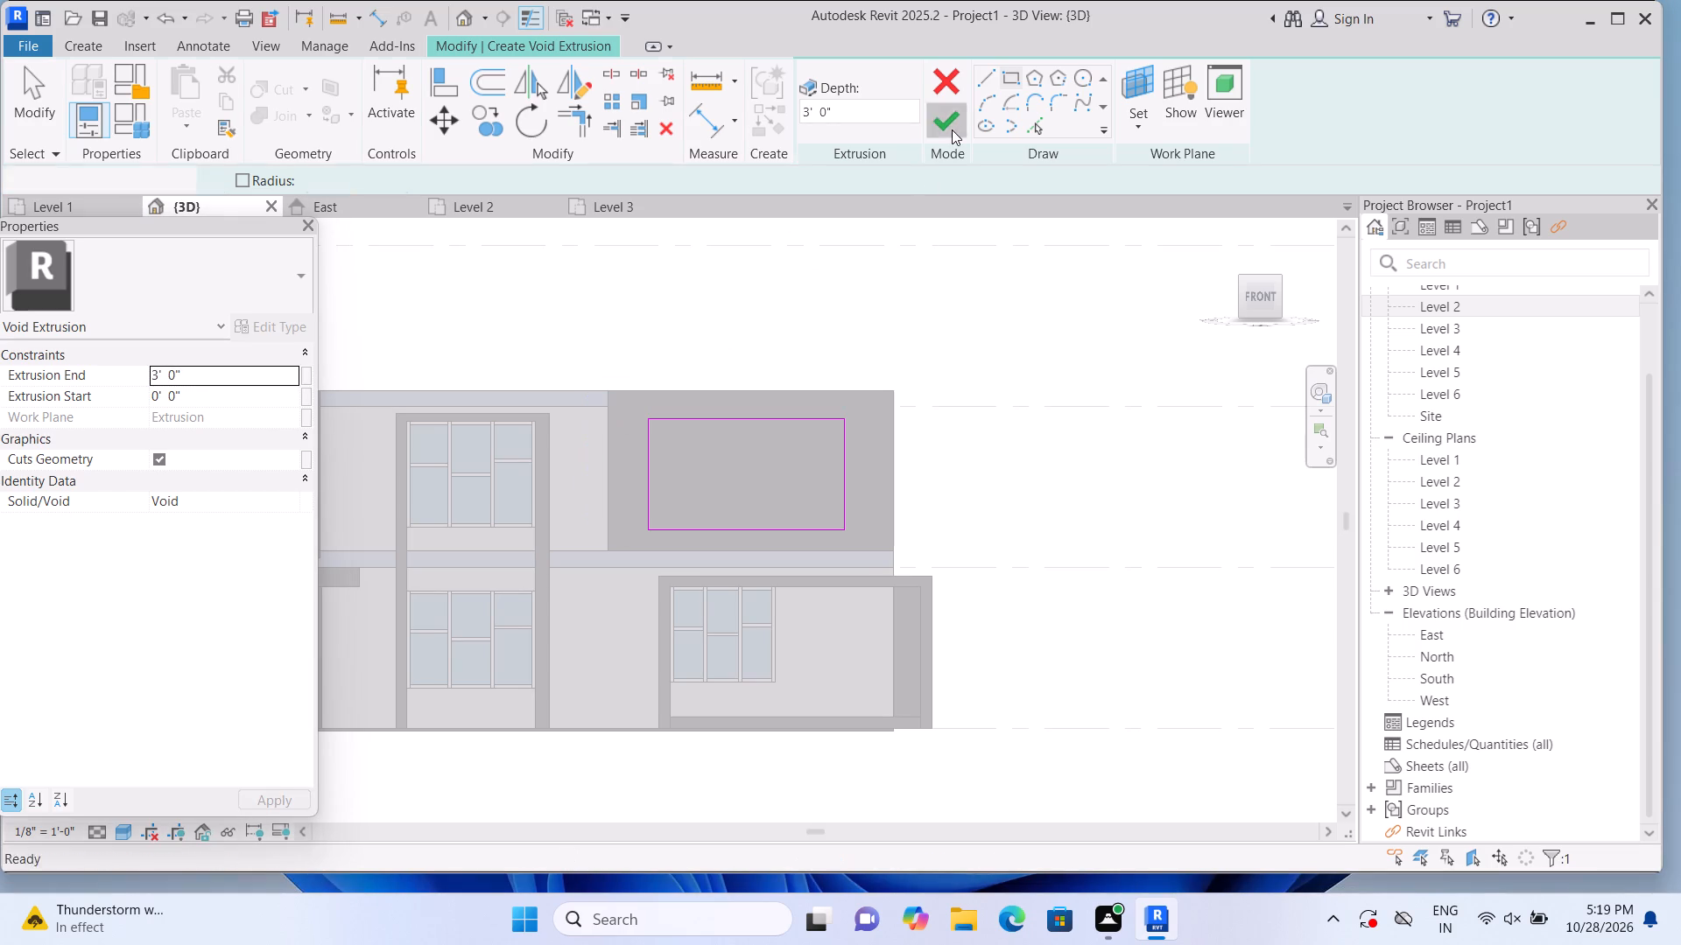
{"action": "left_click", "coordinate": [982, 339]}
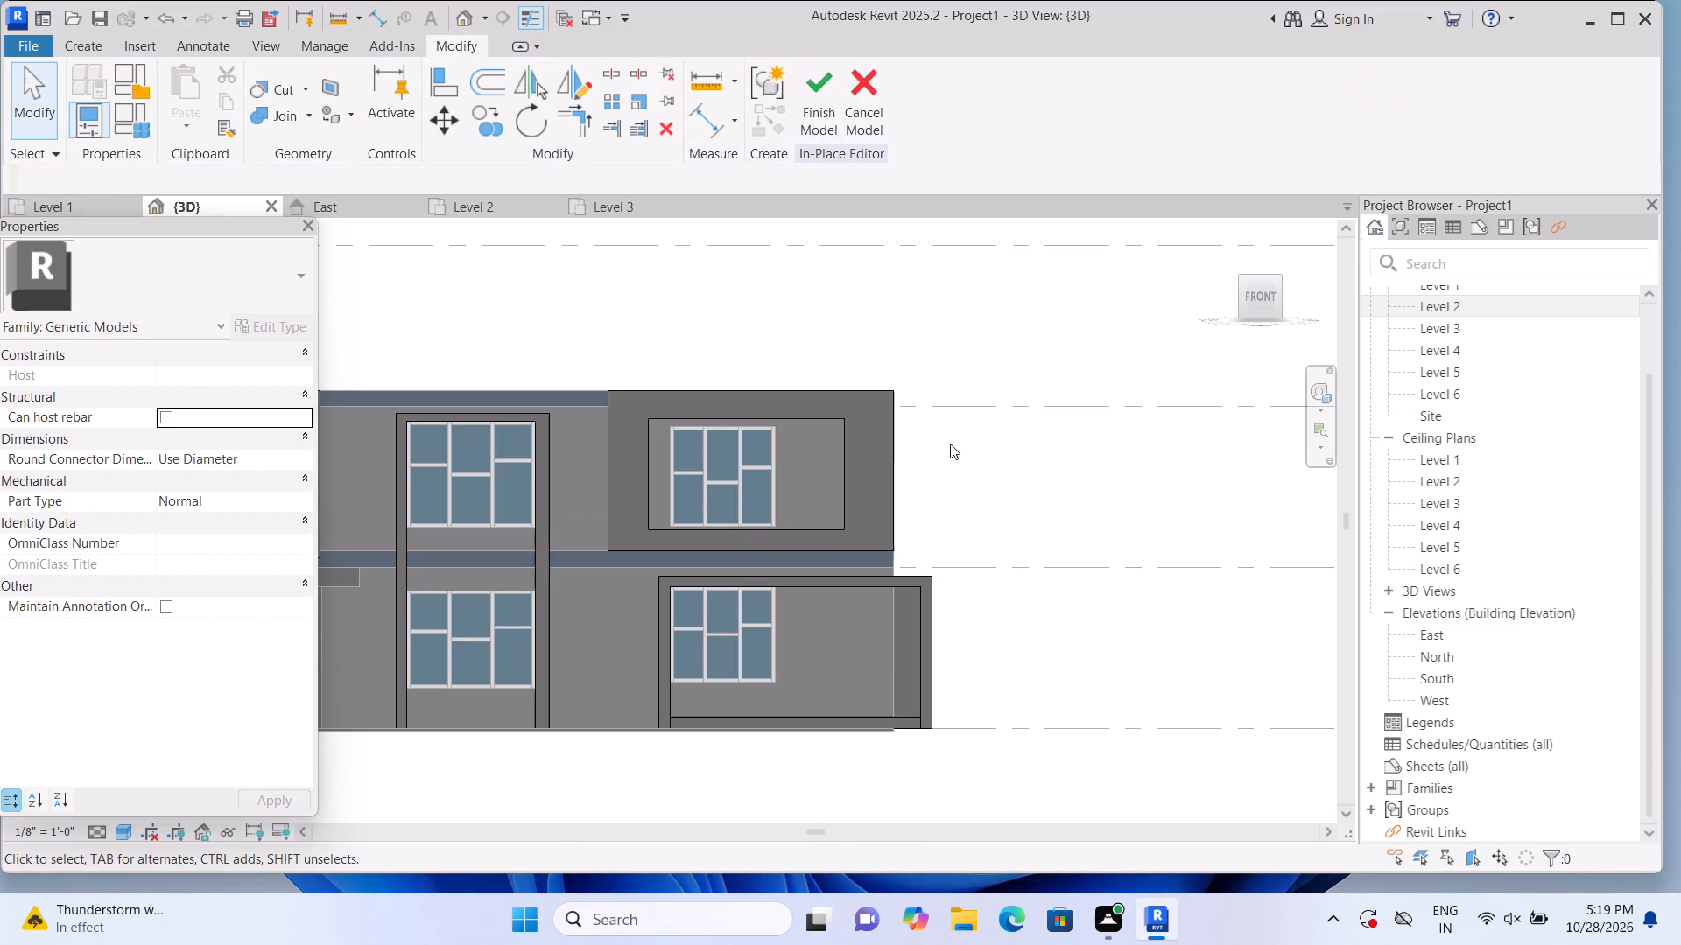
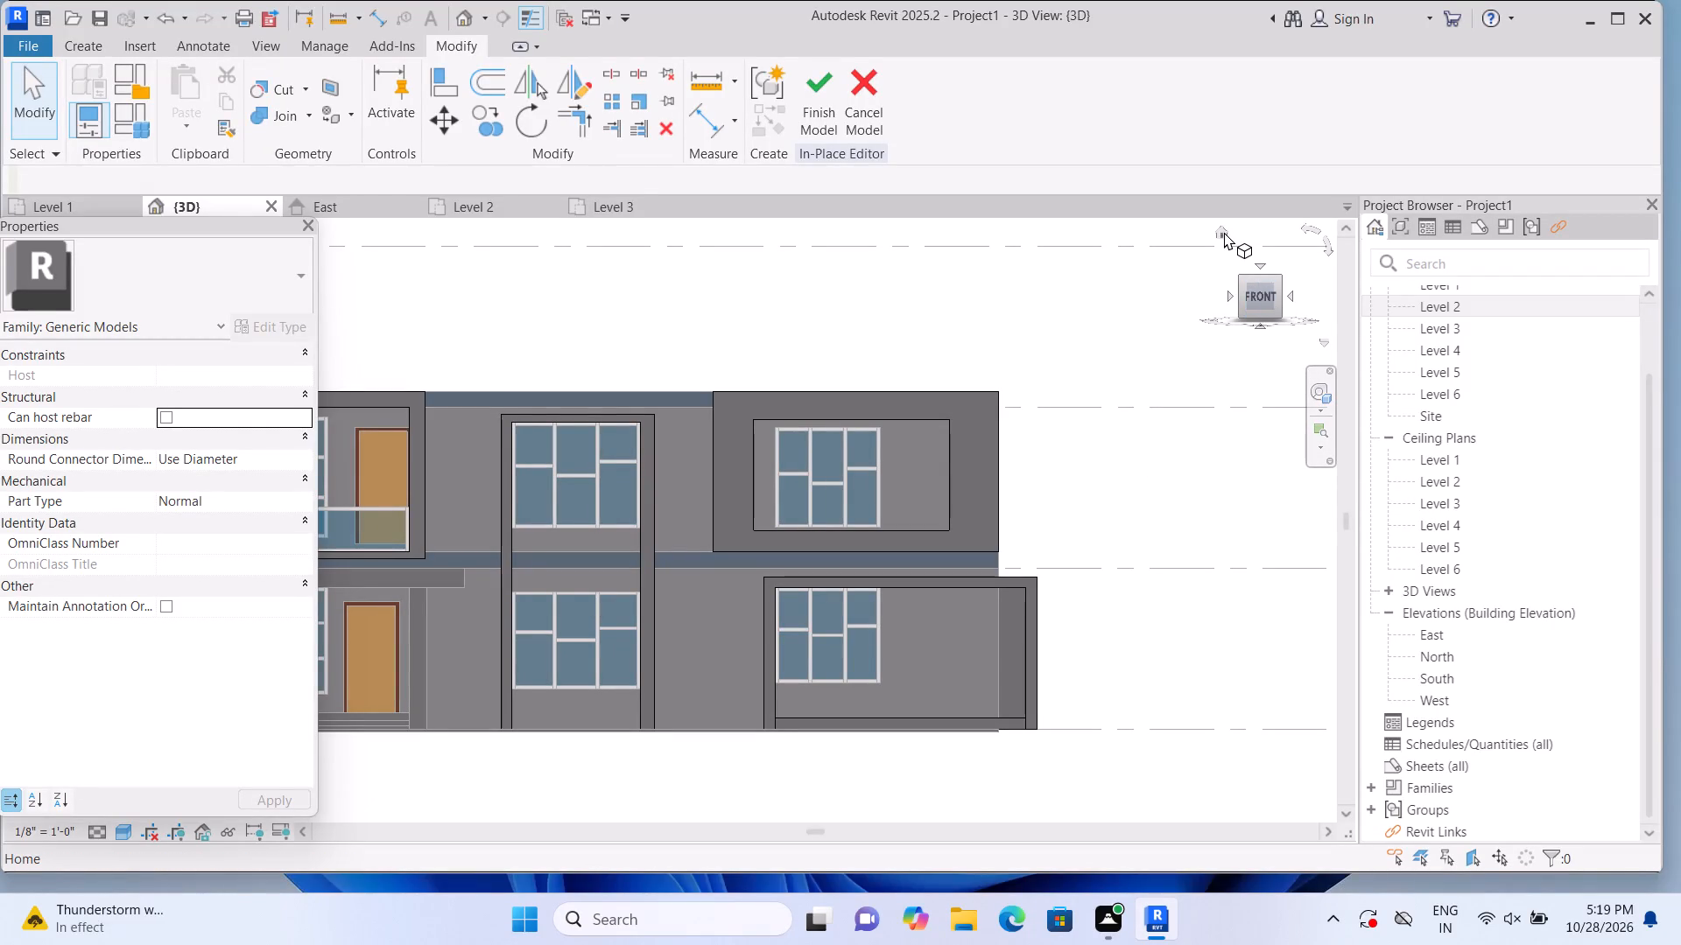
Examine the building's front from the home 3D view, orbiting around the porch, balcony, window frames and hollowed upper corner block.
{"action": "left_click", "coordinate": [1223, 231]}
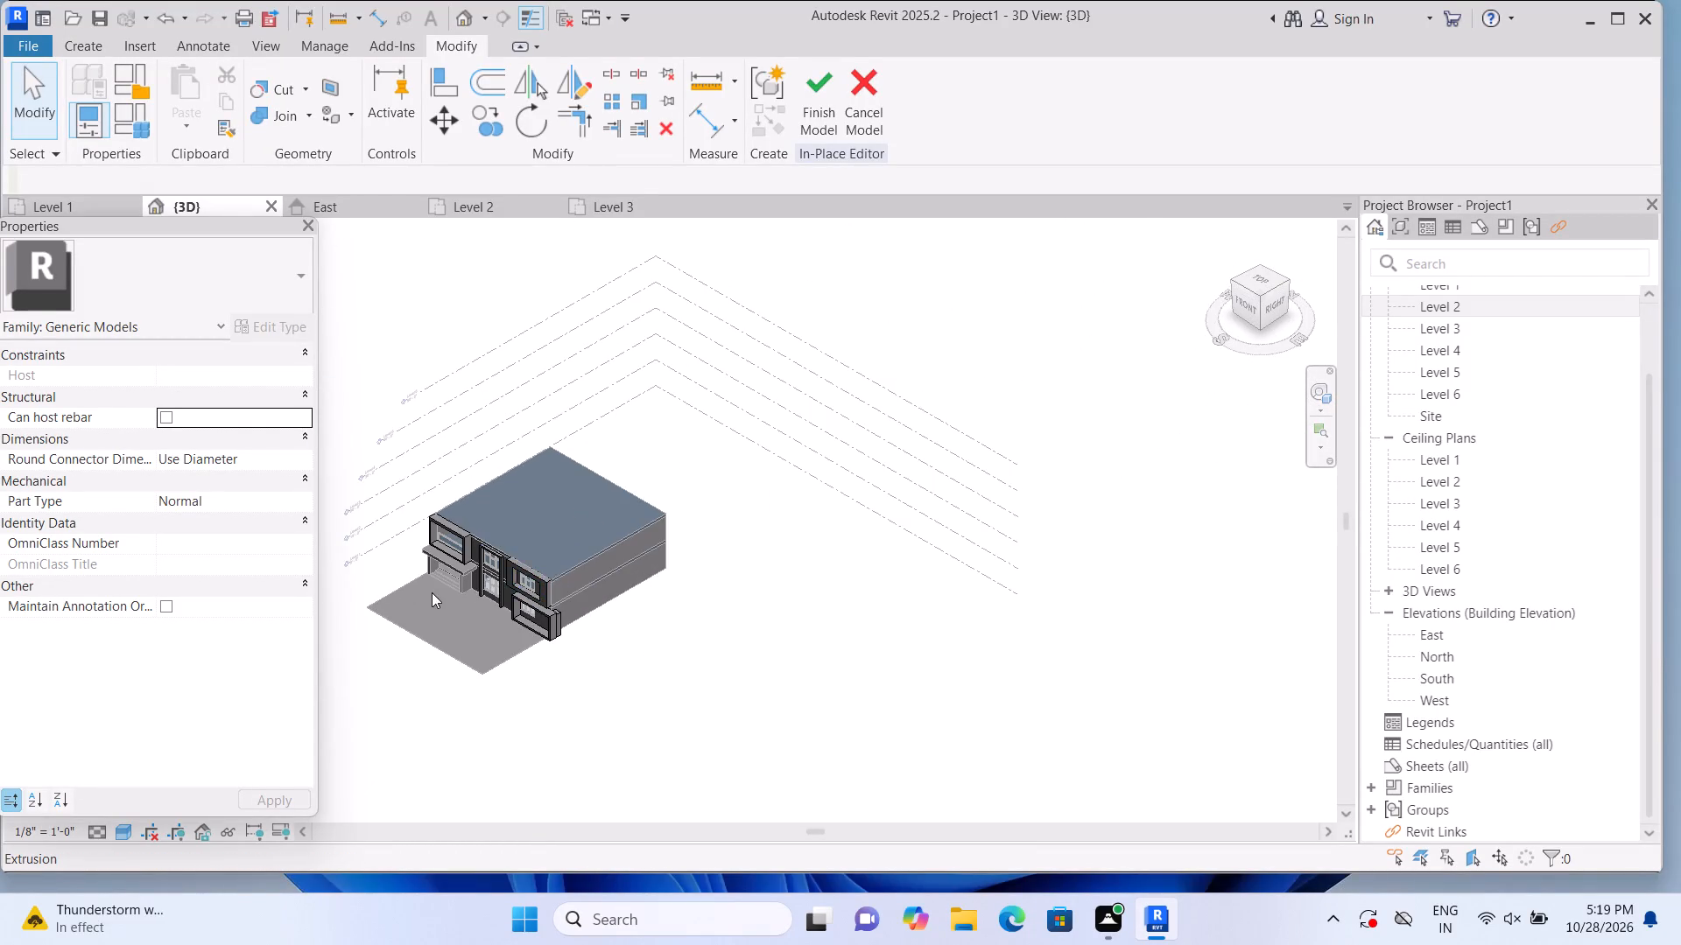
{"action": "scroll", "coordinate": [426, 603], "scroll_direction": "up", "scroll_amount": 7}
{"action": "scroll", "coordinate": [429, 726], "scroll_direction": "up", "scroll_amount": 1}
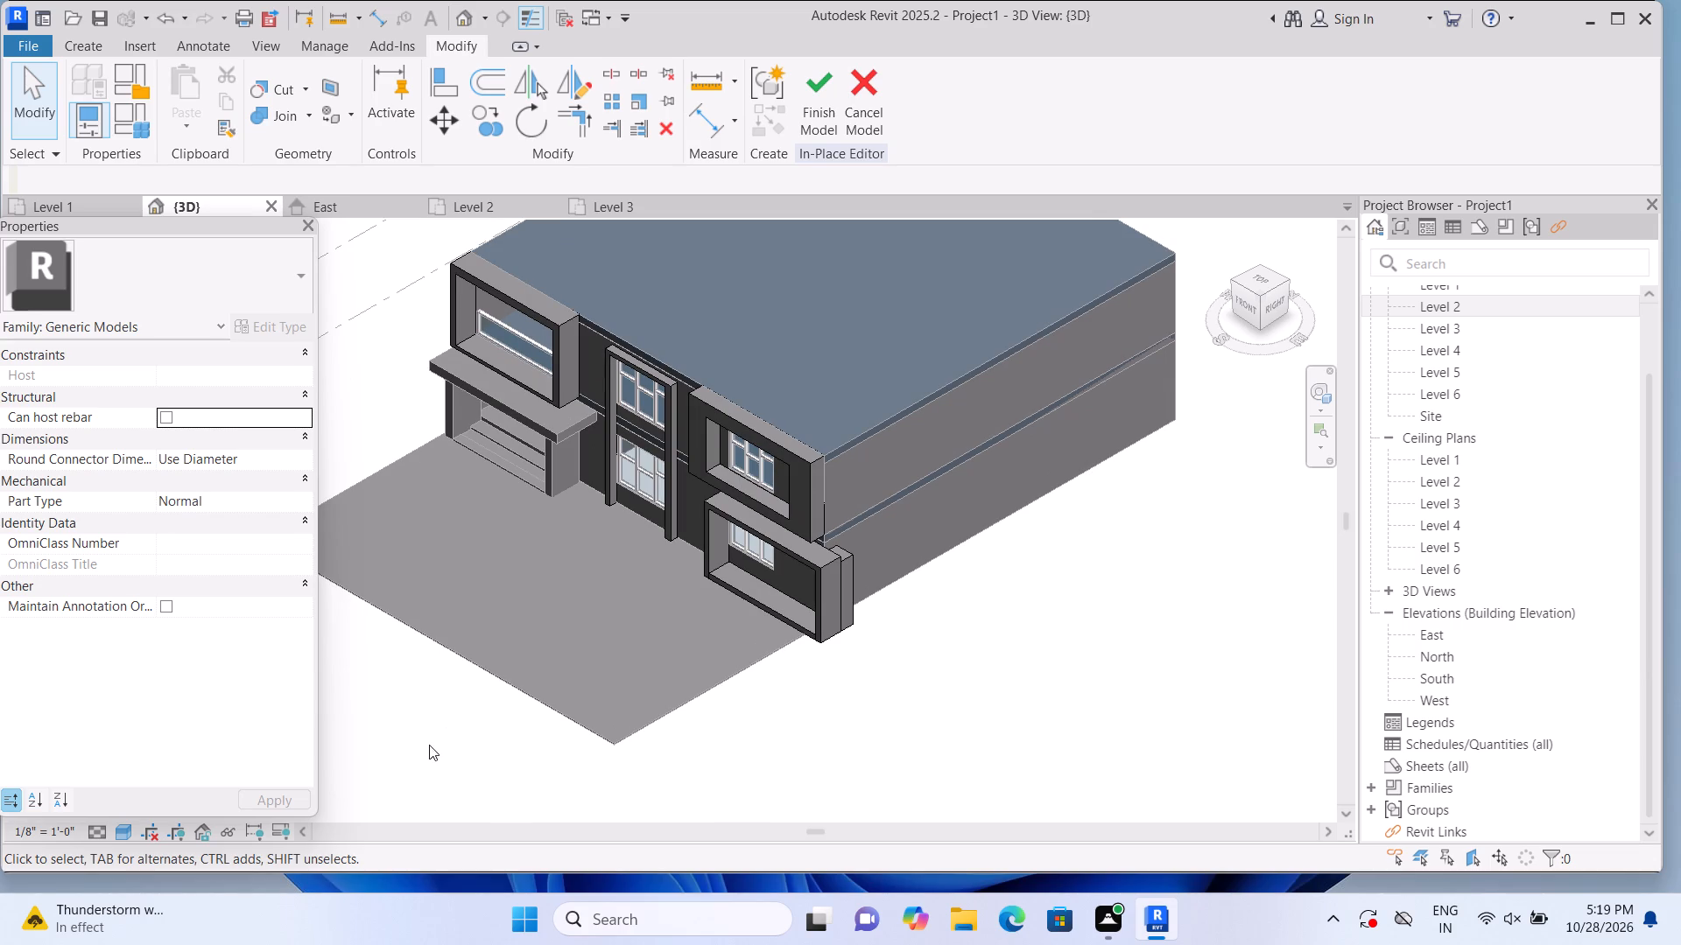
{"action": "middle_click_drag", "start_coordinate": [429, 745], "coordinate": [499, 542], "text": "shift"}
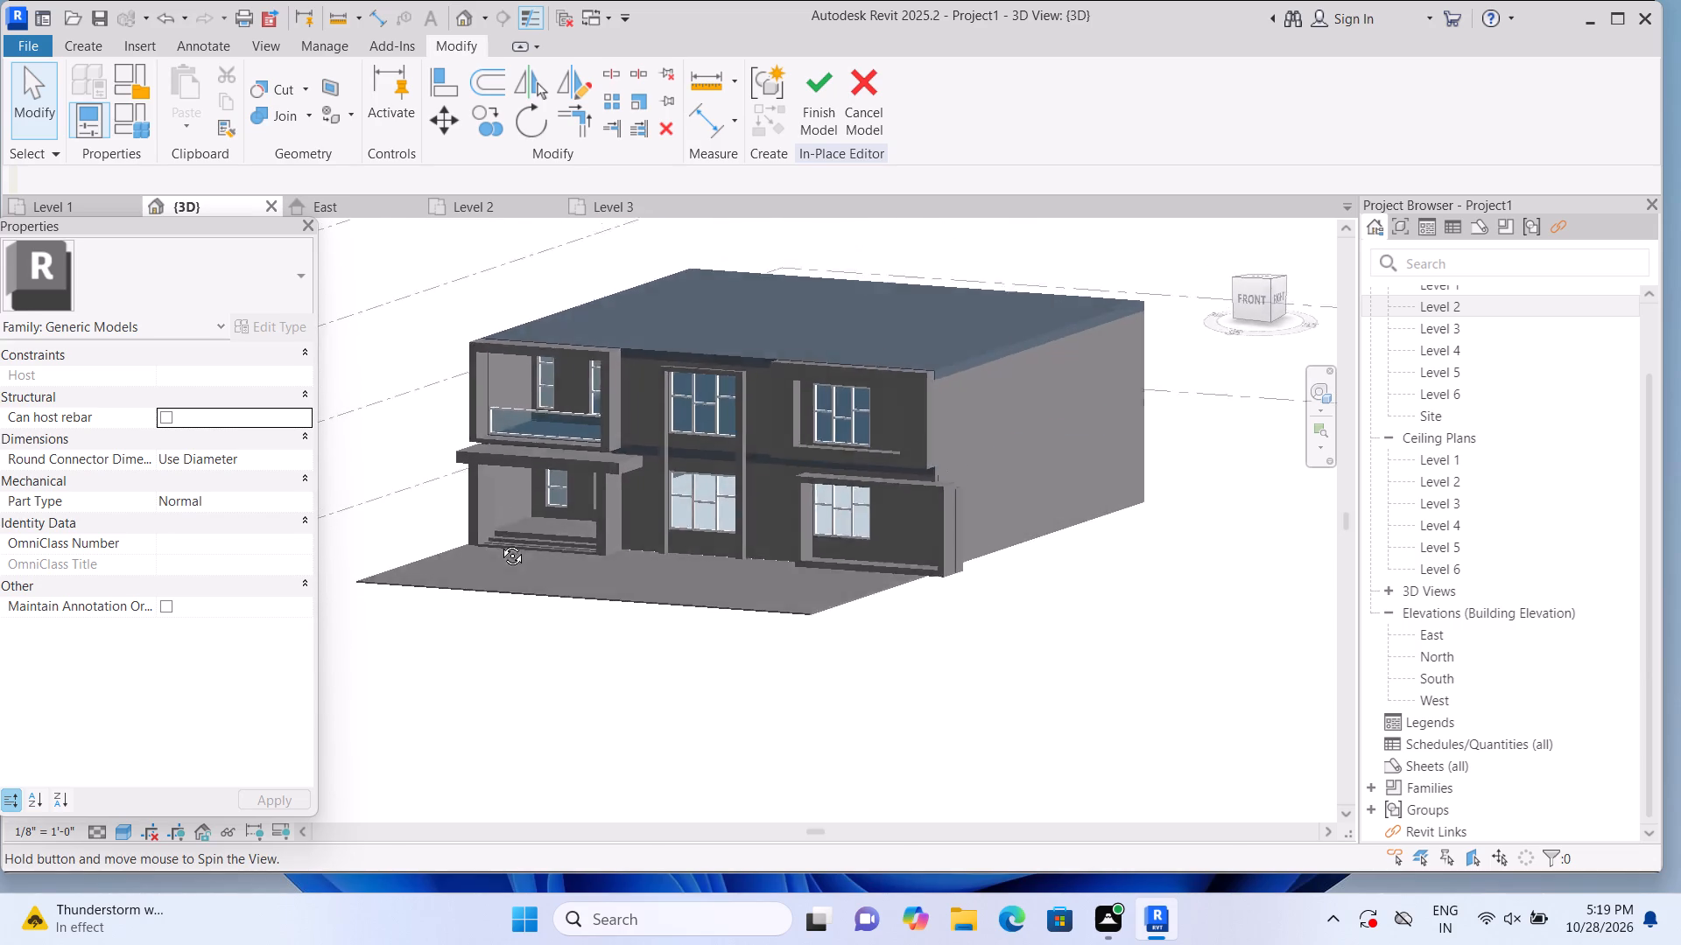
{"action": "middle_click_drag", "start_coordinate": [499, 542], "coordinate": [468, 603], "text": "shift"}
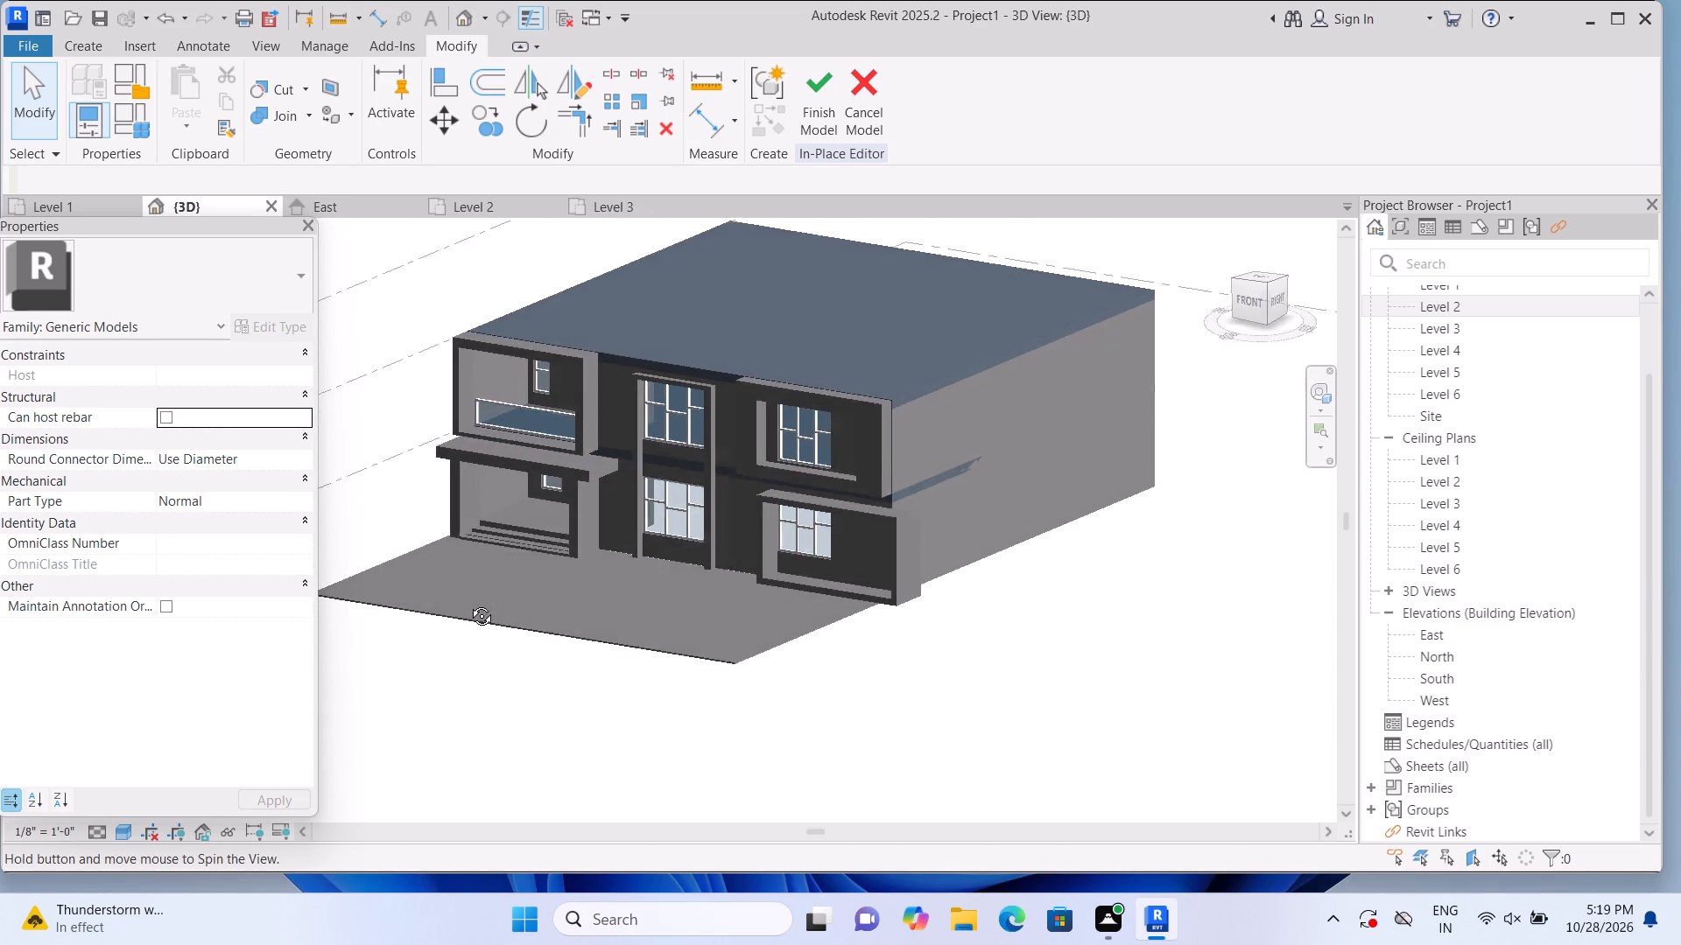
{"action": "middle_click_drag", "start_coordinate": [468, 603], "coordinate": [443, 633], "text": "shift"}
{"action": "scroll", "coordinate": [565, 410], "scroll_direction": "up", "scroll_amount": 4}
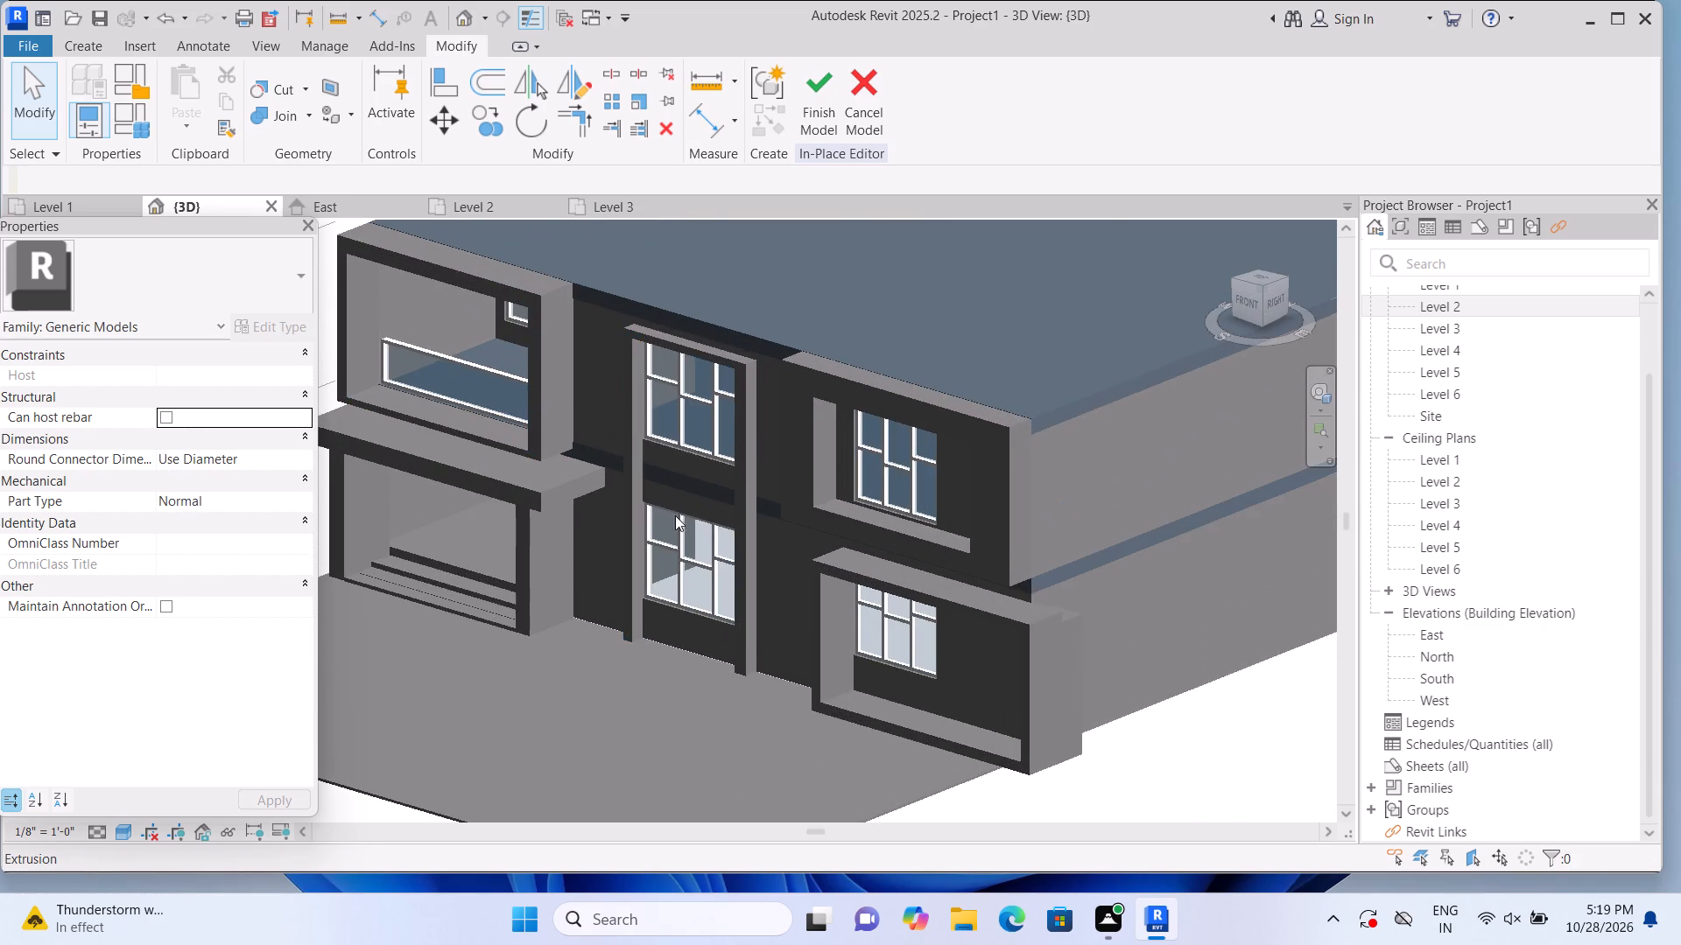
{"action": "scroll", "coordinate": [721, 720], "scroll_direction": "up", "scroll_amount": 1}
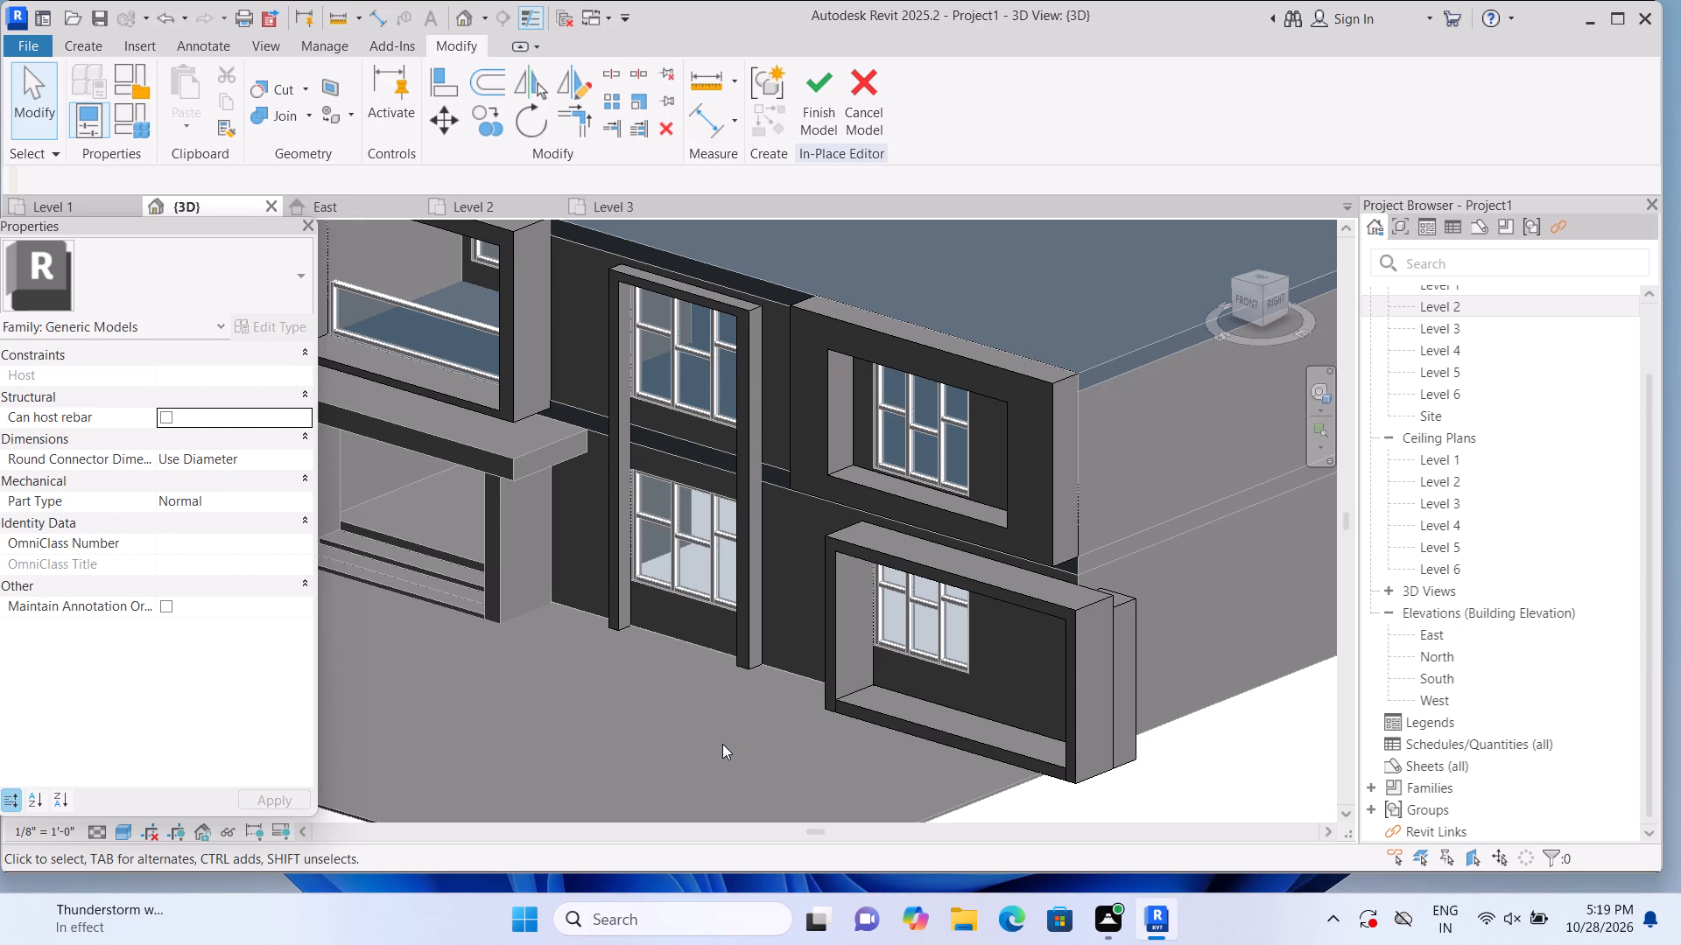
{"action": "scroll", "coordinate": [723, 747], "scroll_direction": "down", "scroll_amount": 4}
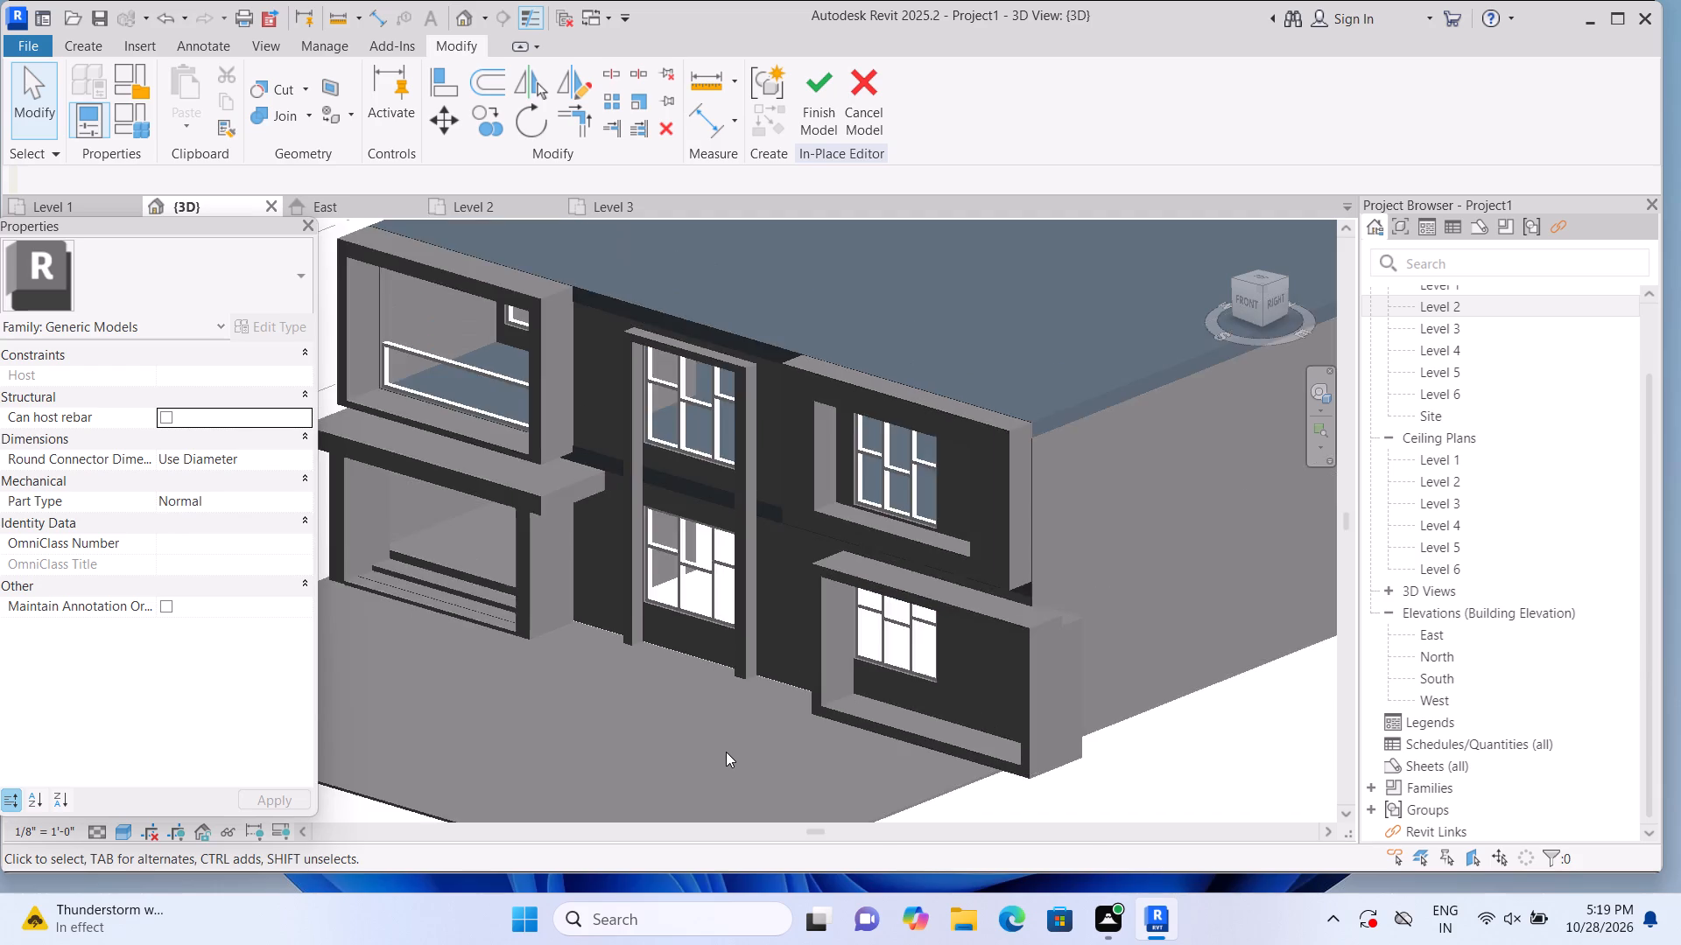
{"action": "scroll", "coordinate": [726, 752], "scroll_direction": "up", "scroll_amount": 2}
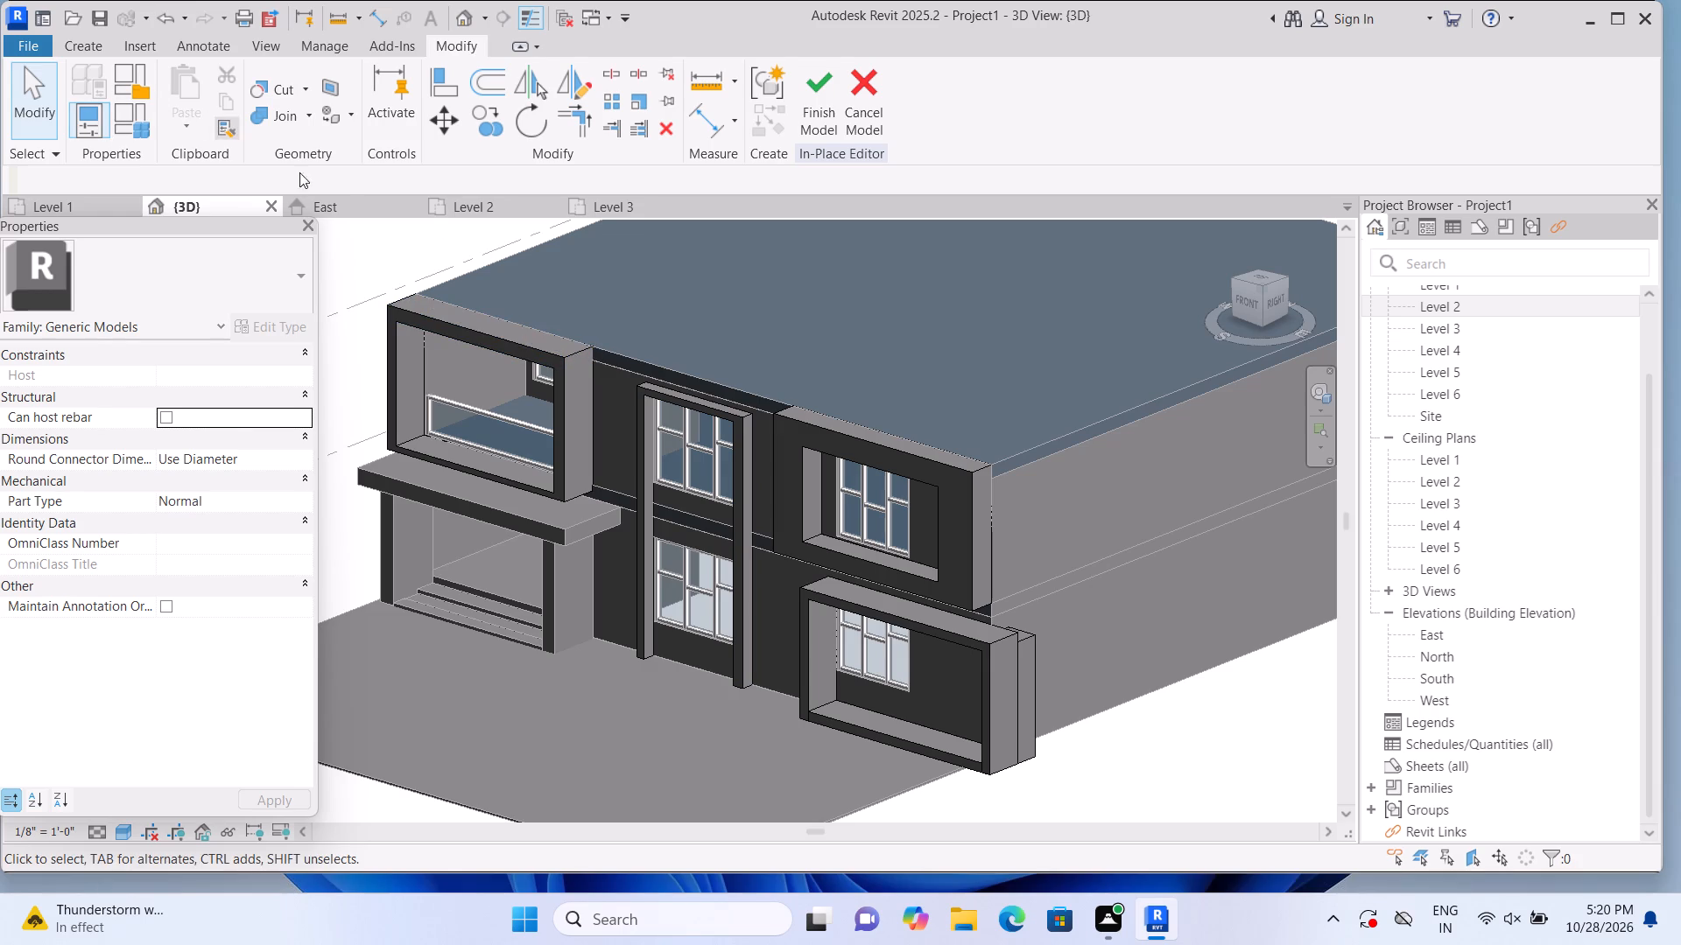
Look through the Level 4, Level 3 and Level 2 floor plans to compare the building outline and front blocks.
{"action": "left_click", "coordinate": [1443, 337]}
{"action": "left_click", "coordinate": [1441, 355]}
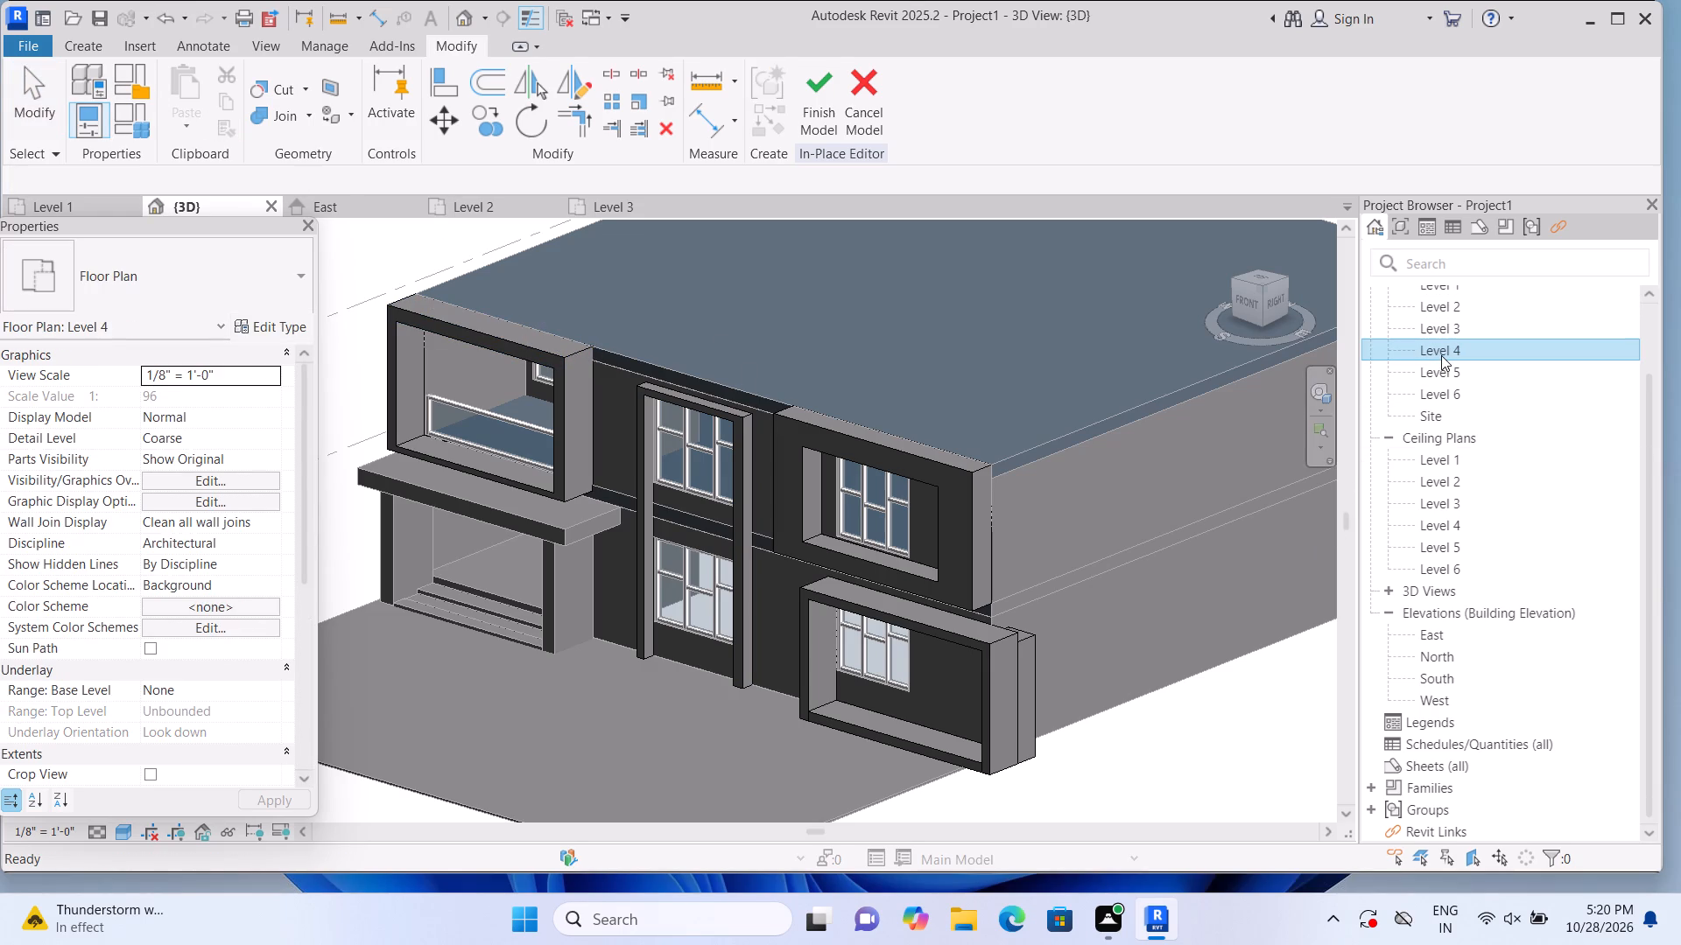
{"action": "double_click", "coordinate": [1441, 355]}
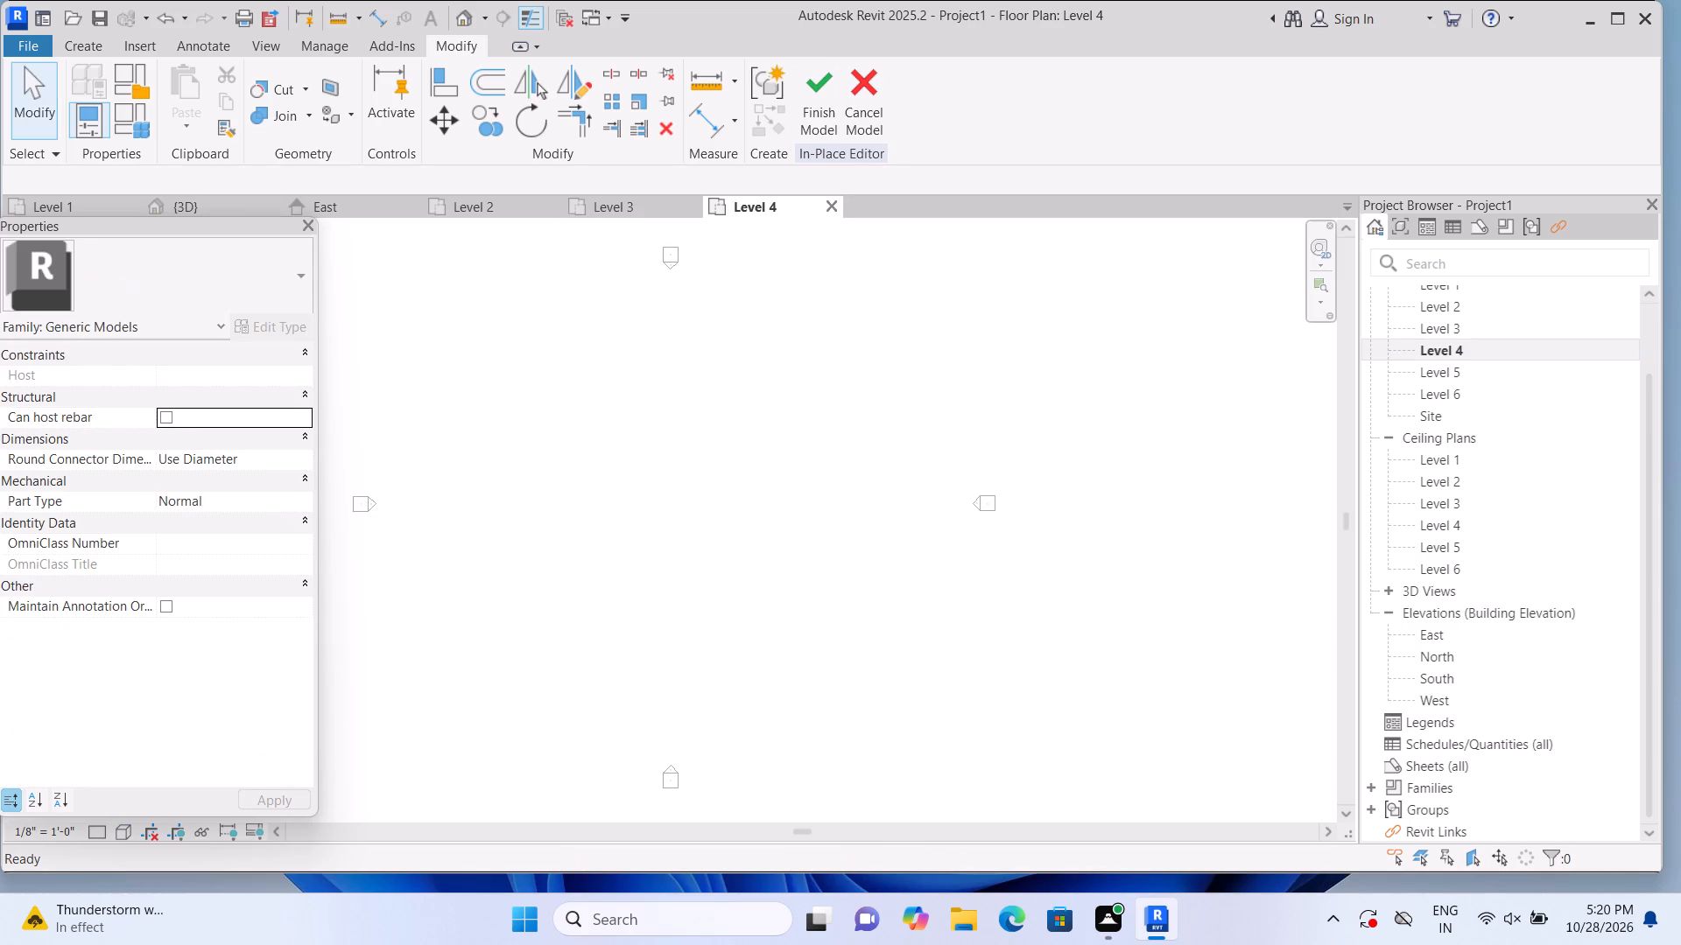
{"action": "double_click", "coordinate": [1438, 325]}
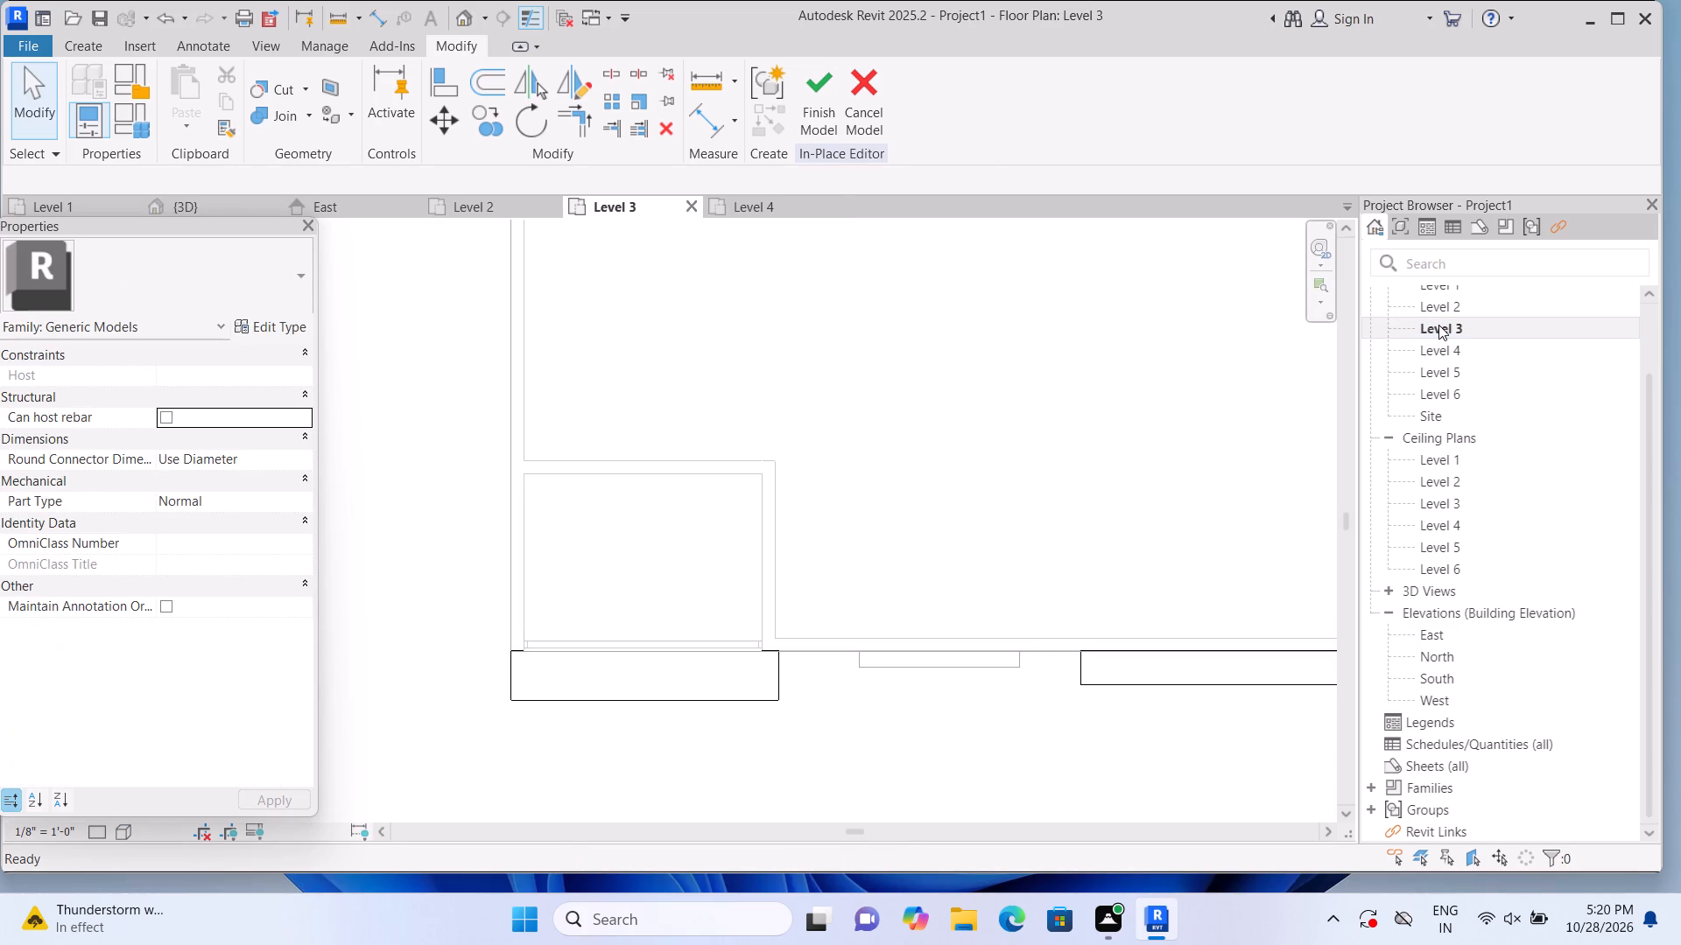
{"action": "double_click", "coordinate": [1440, 348]}
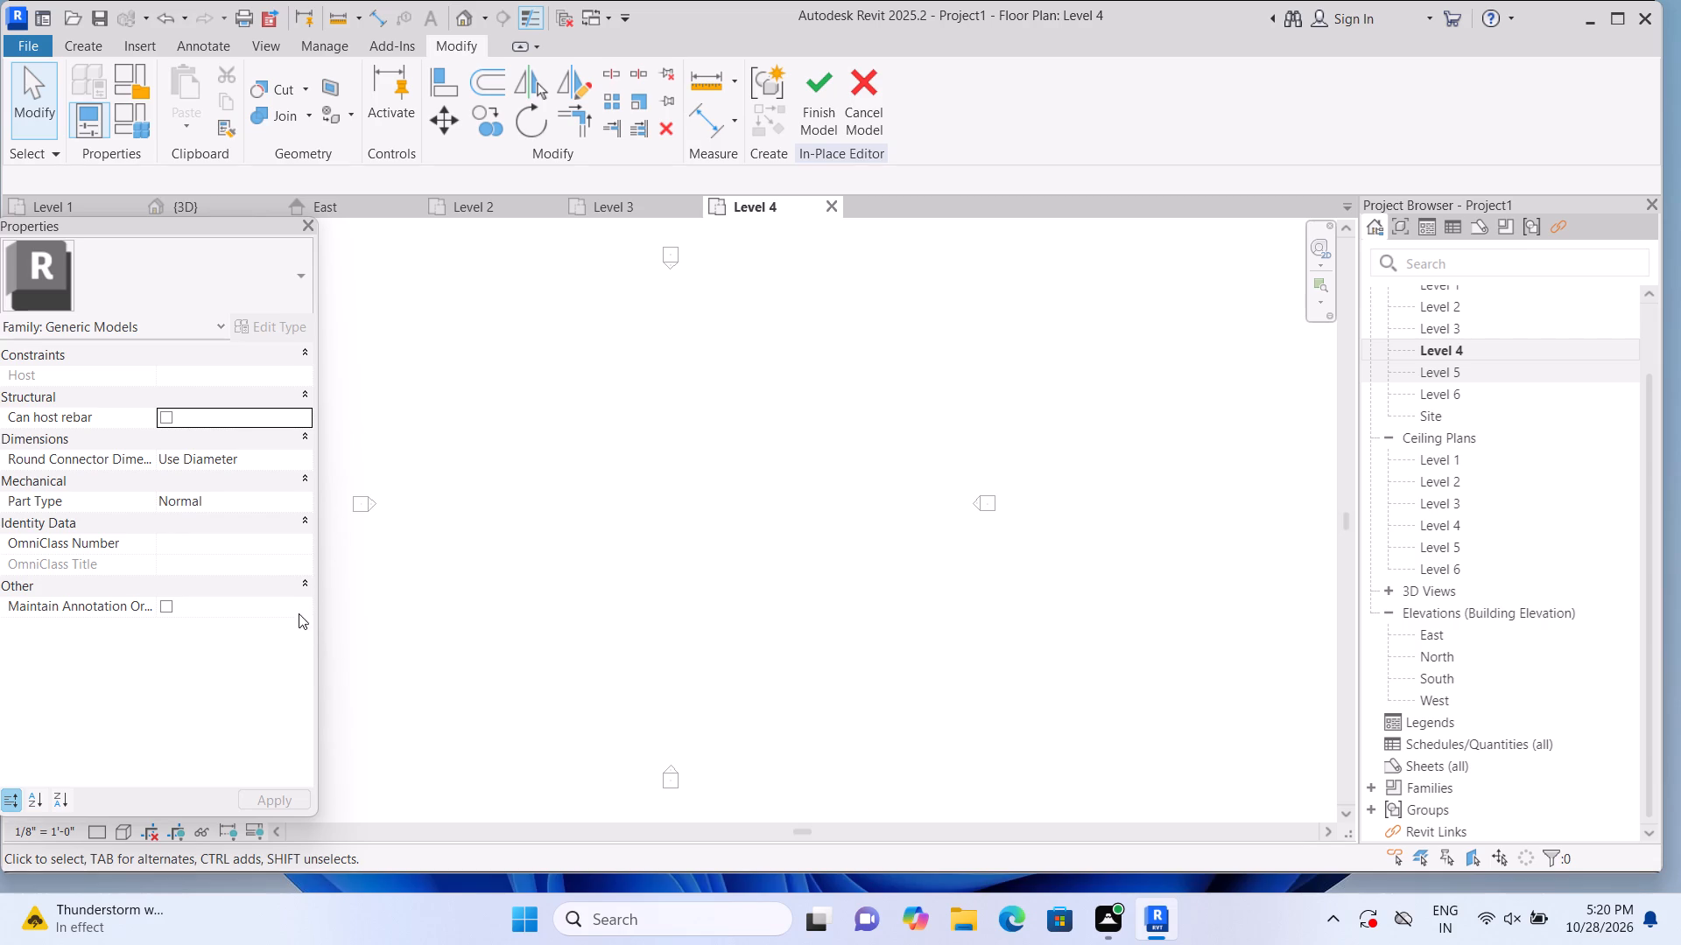
{"action": "double_click", "coordinate": [1429, 329]}
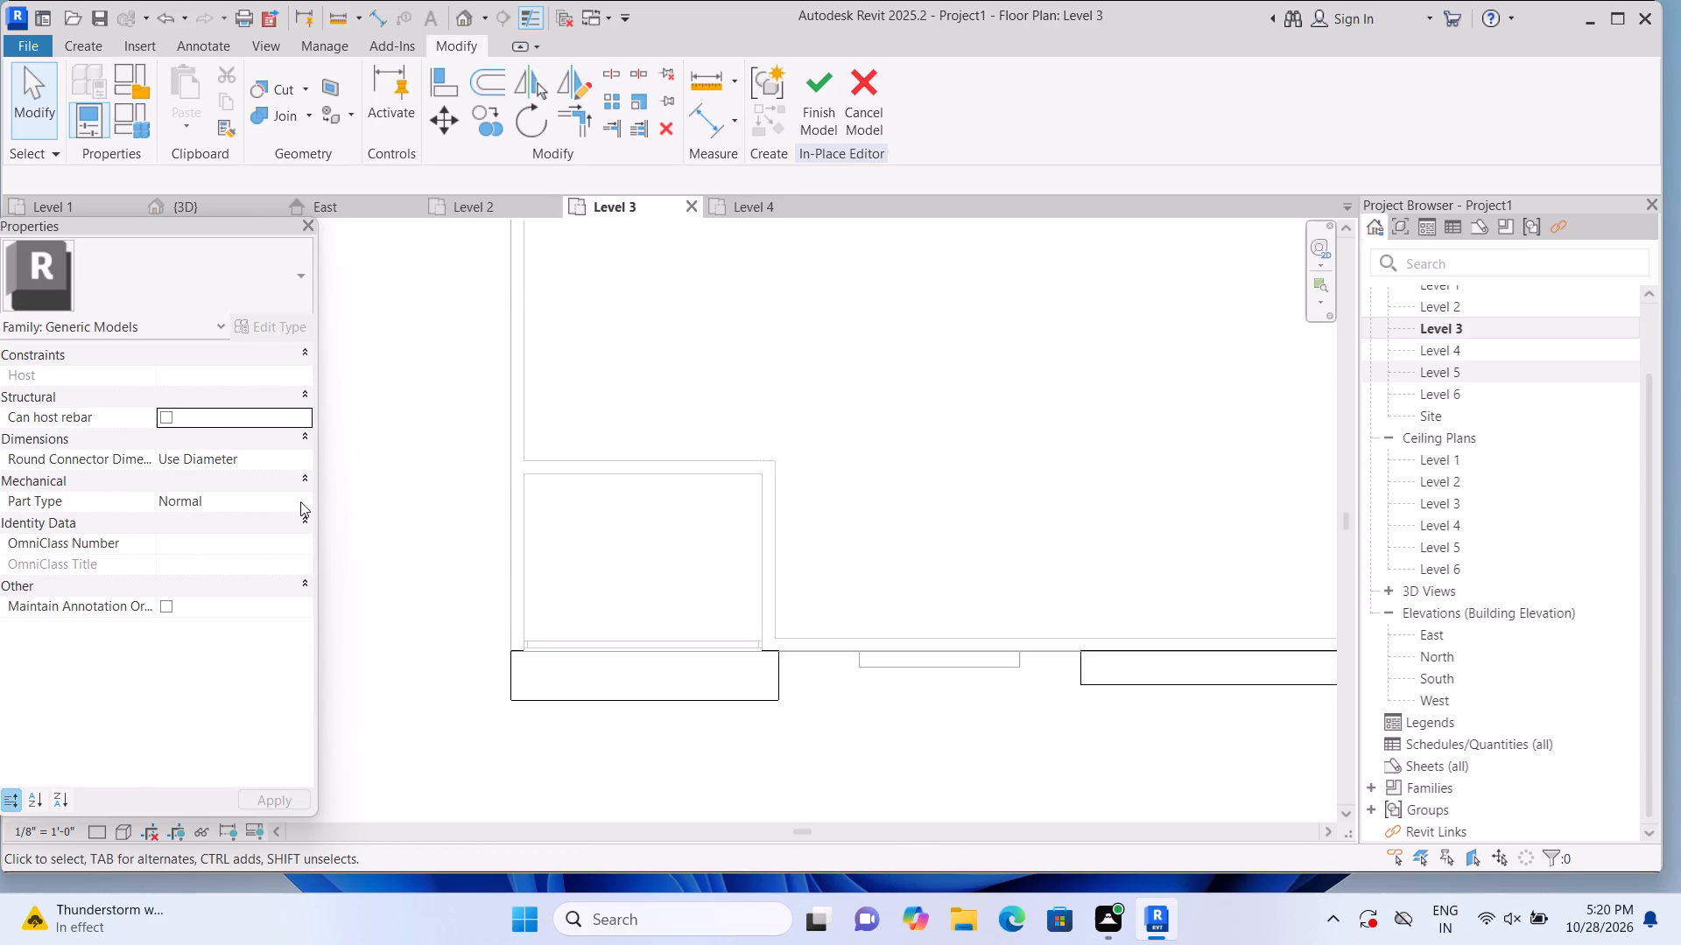
{"action": "scroll", "coordinate": [1133, 491], "scroll_direction": "down", "scroll_amount": 4}
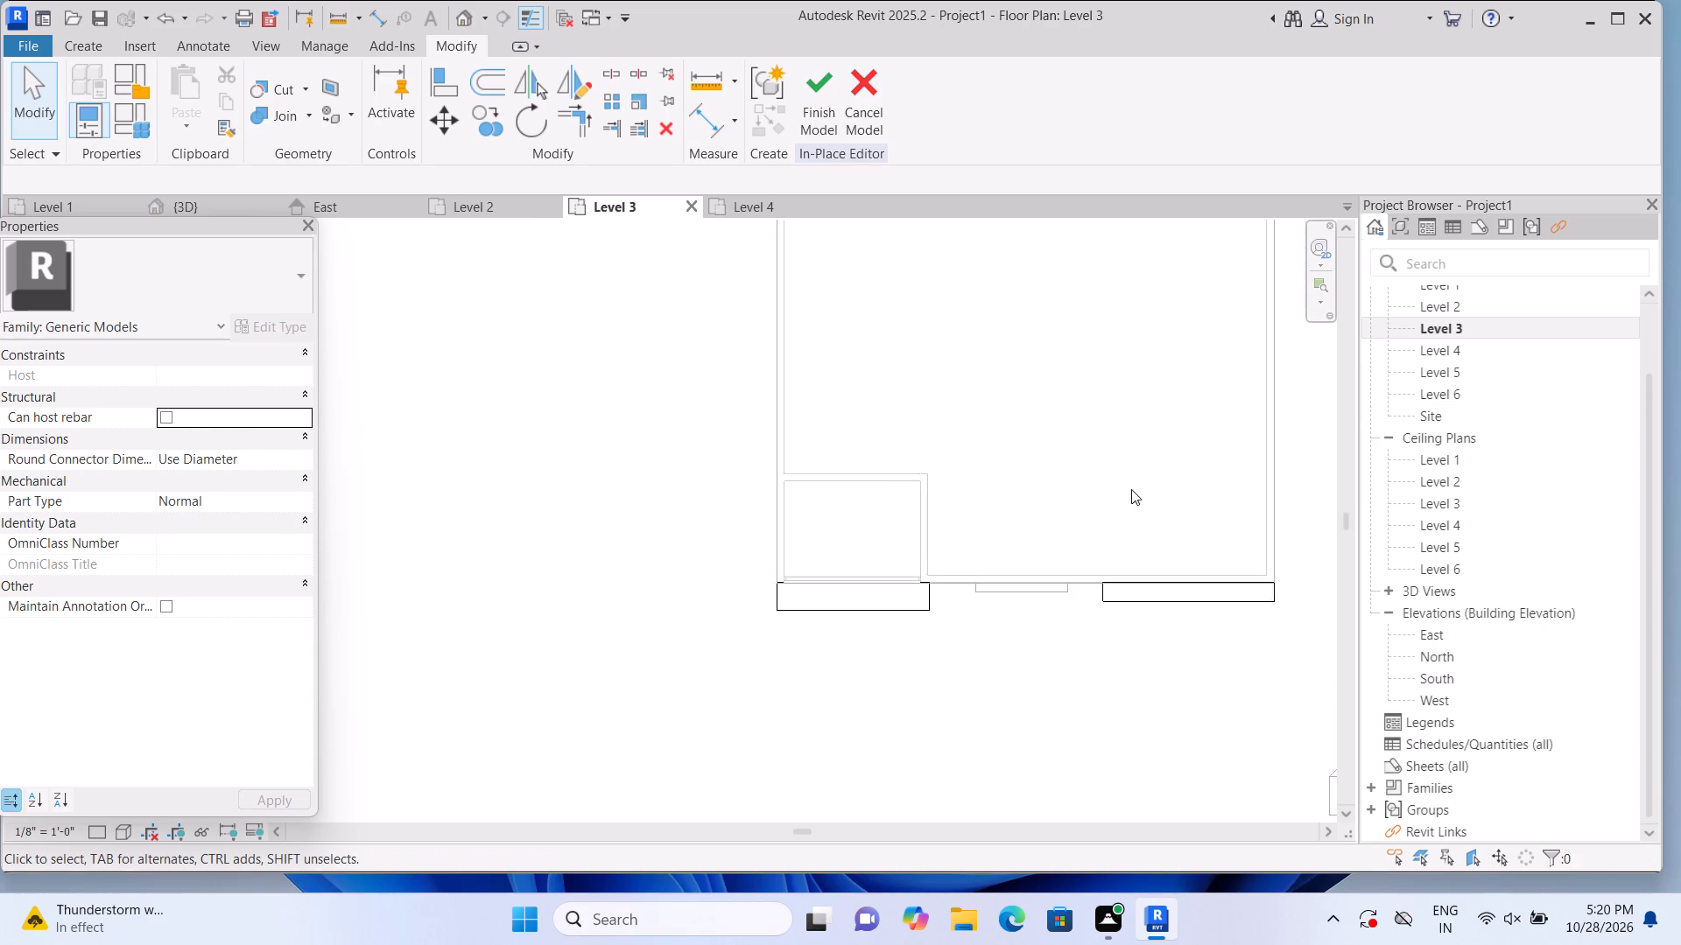
{"action": "middle_click_drag", "start_coordinate": [1130, 489], "coordinate": [991, 579]}
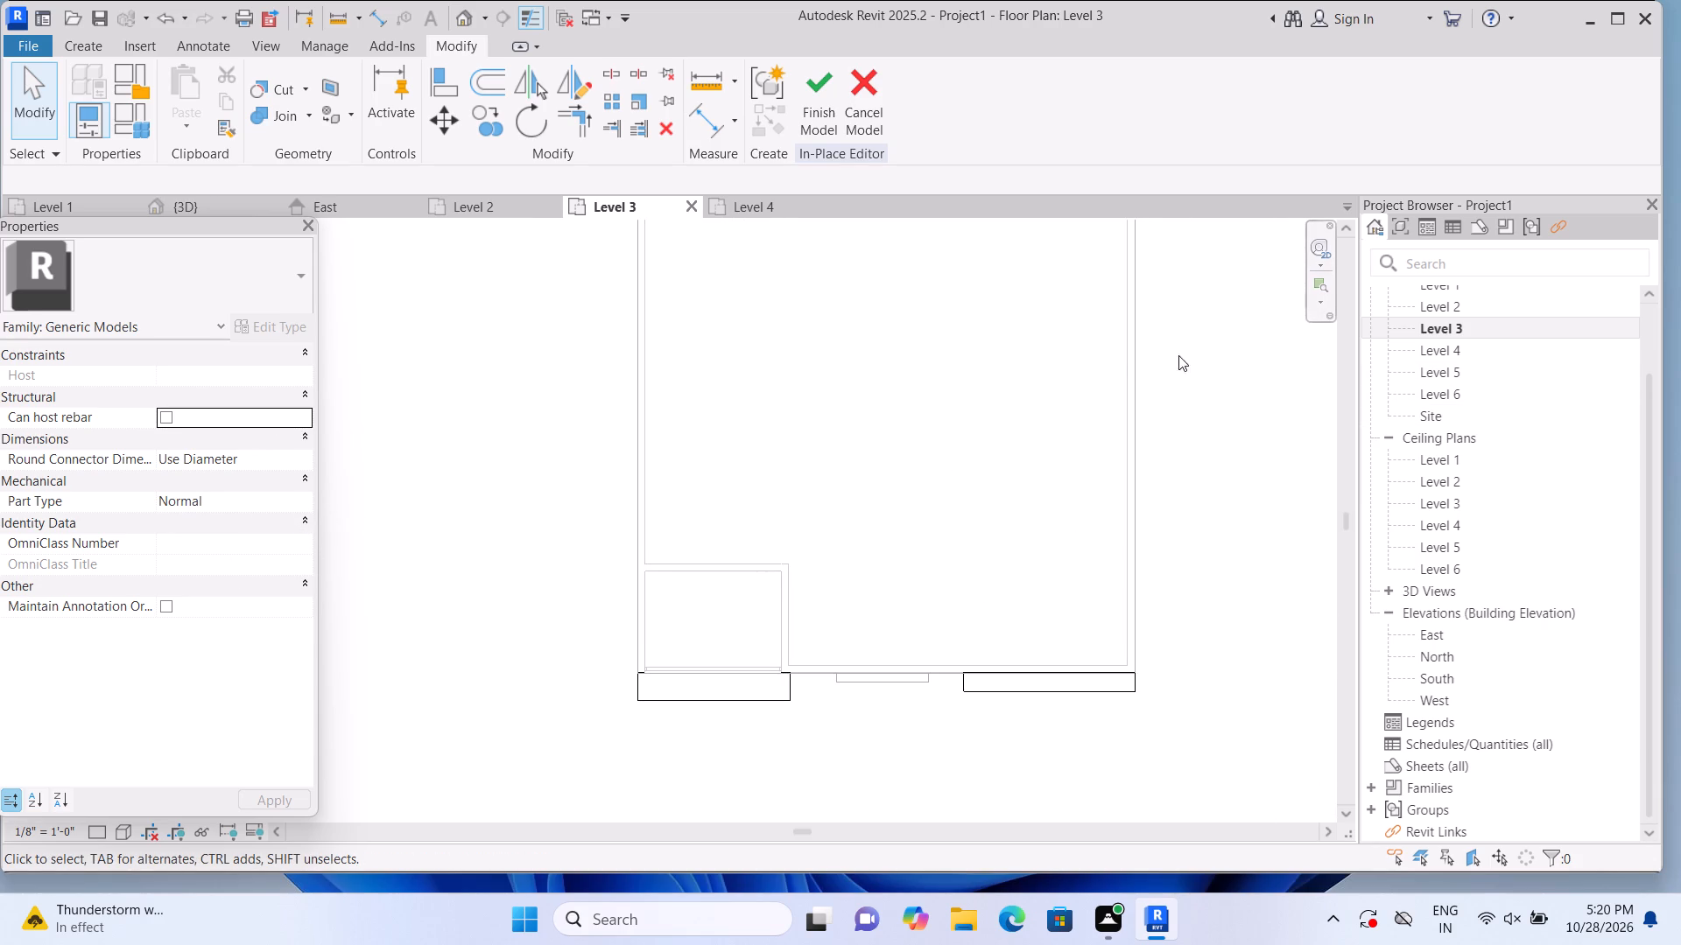
{"action": "double_click", "coordinate": [1451, 321]}
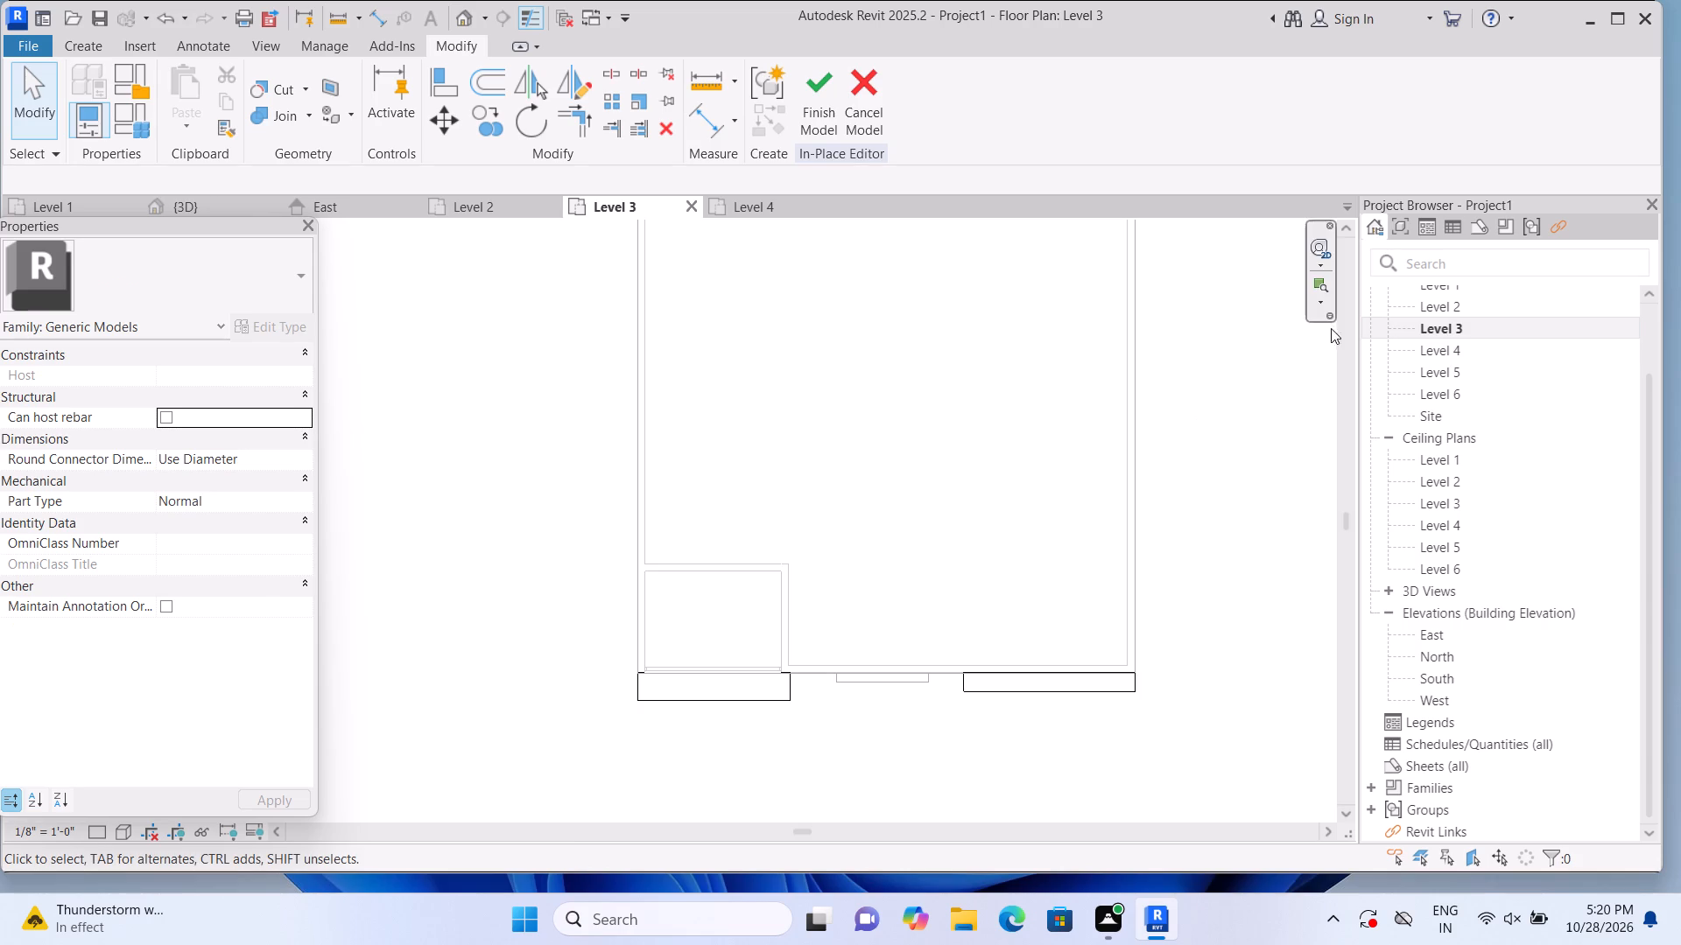
{"action": "double_click", "coordinate": [1446, 309]}
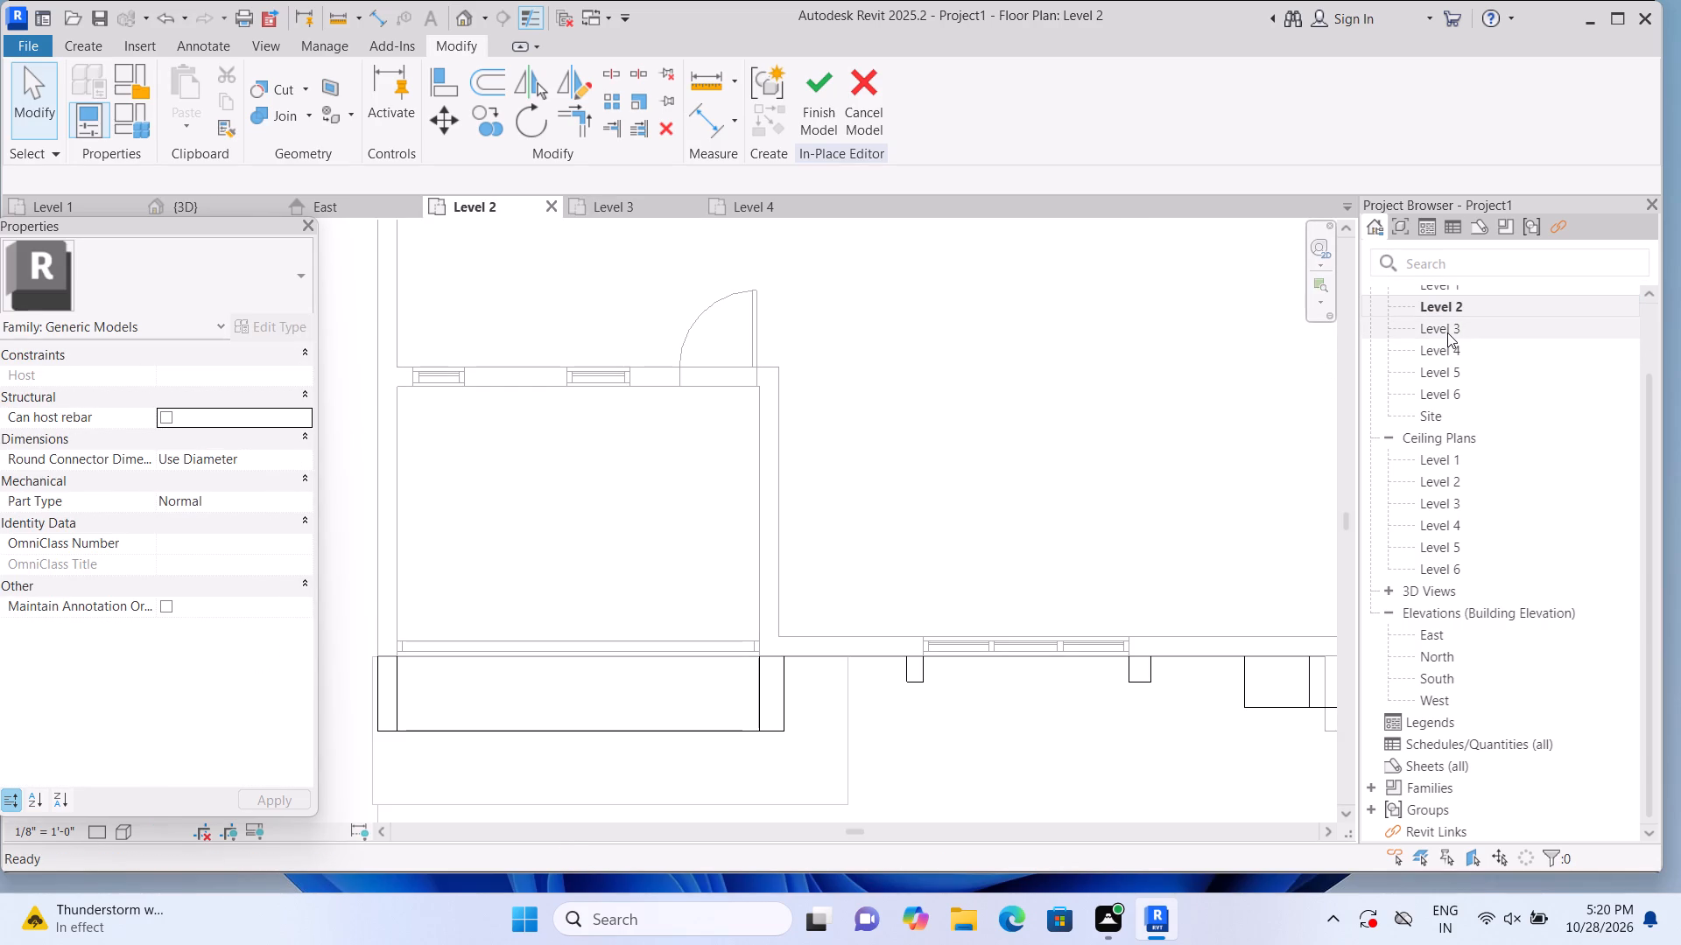
{"action": "left_click", "coordinate": [1447, 332]}
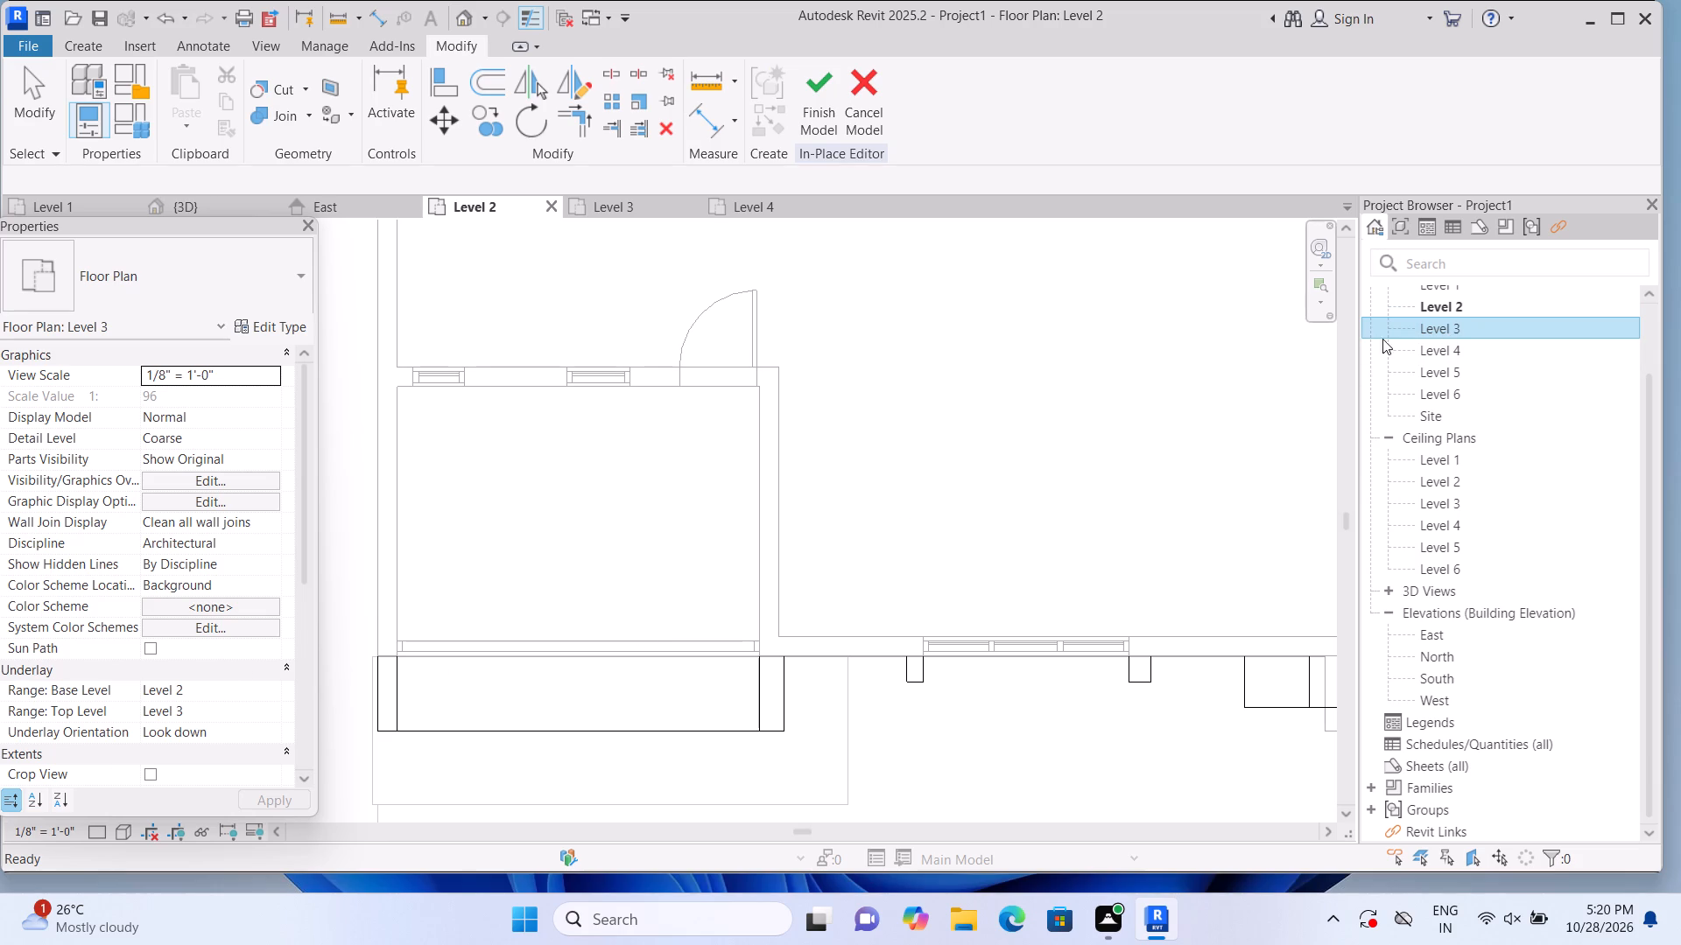
{"action": "double_click", "coordinate": [1428, 347]}
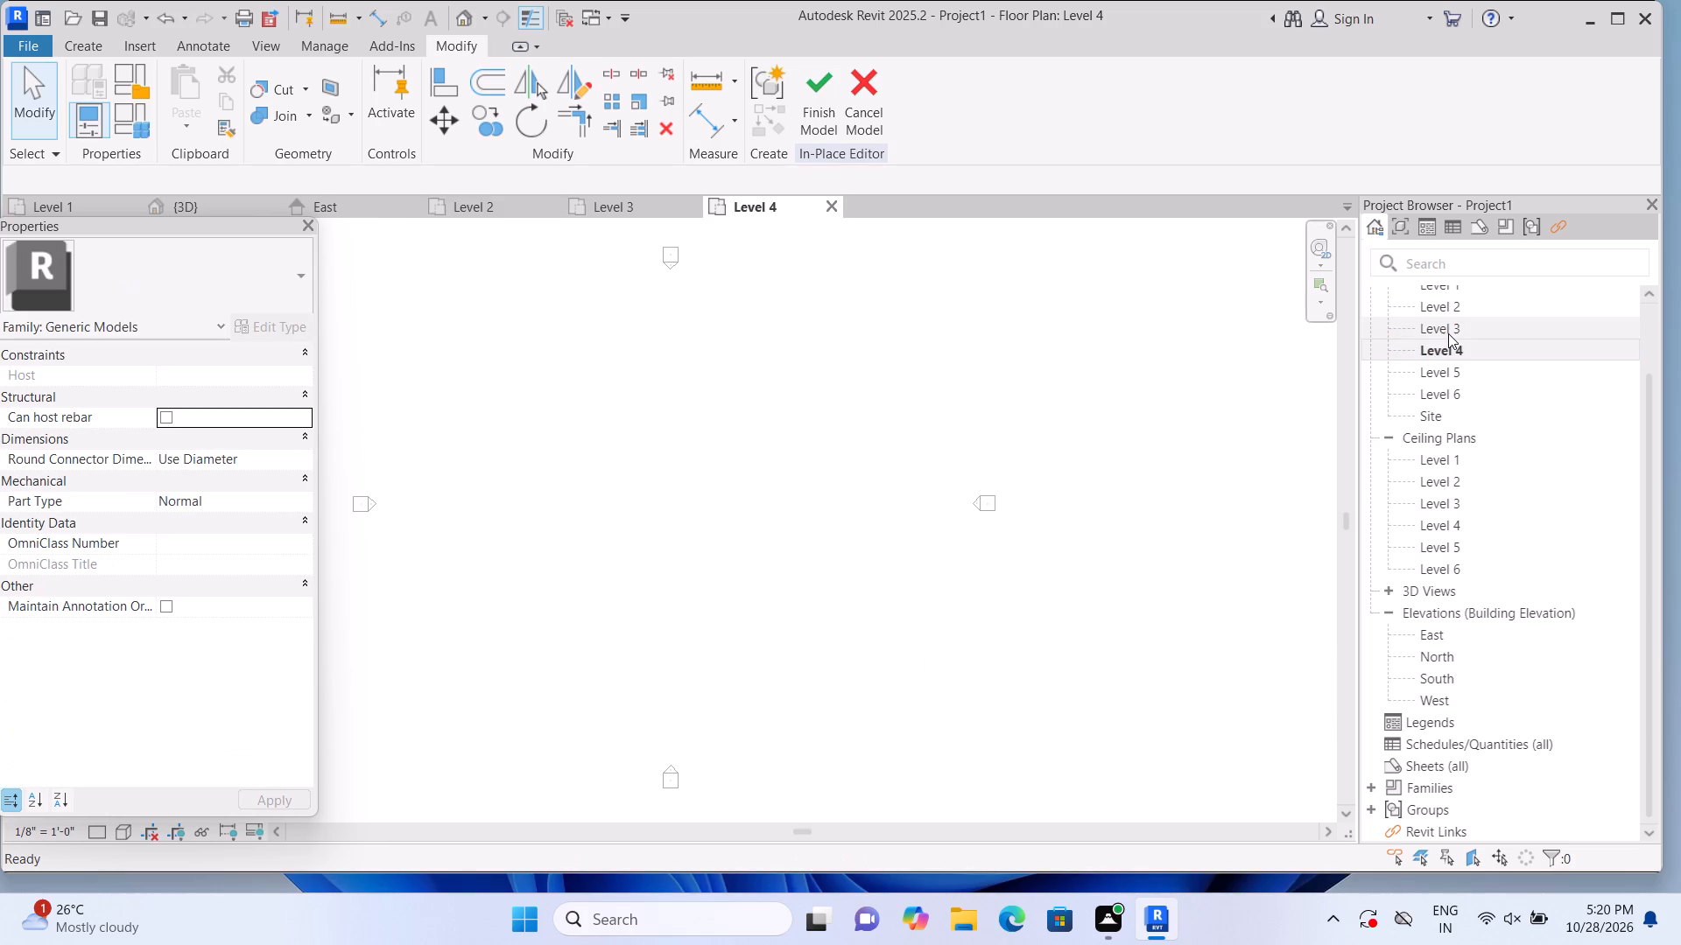
Set the Level 3 floor plan's underlay base level to Level 3 and apply it.
{"action": "triple_click", "coordinate": [1448, 333]}
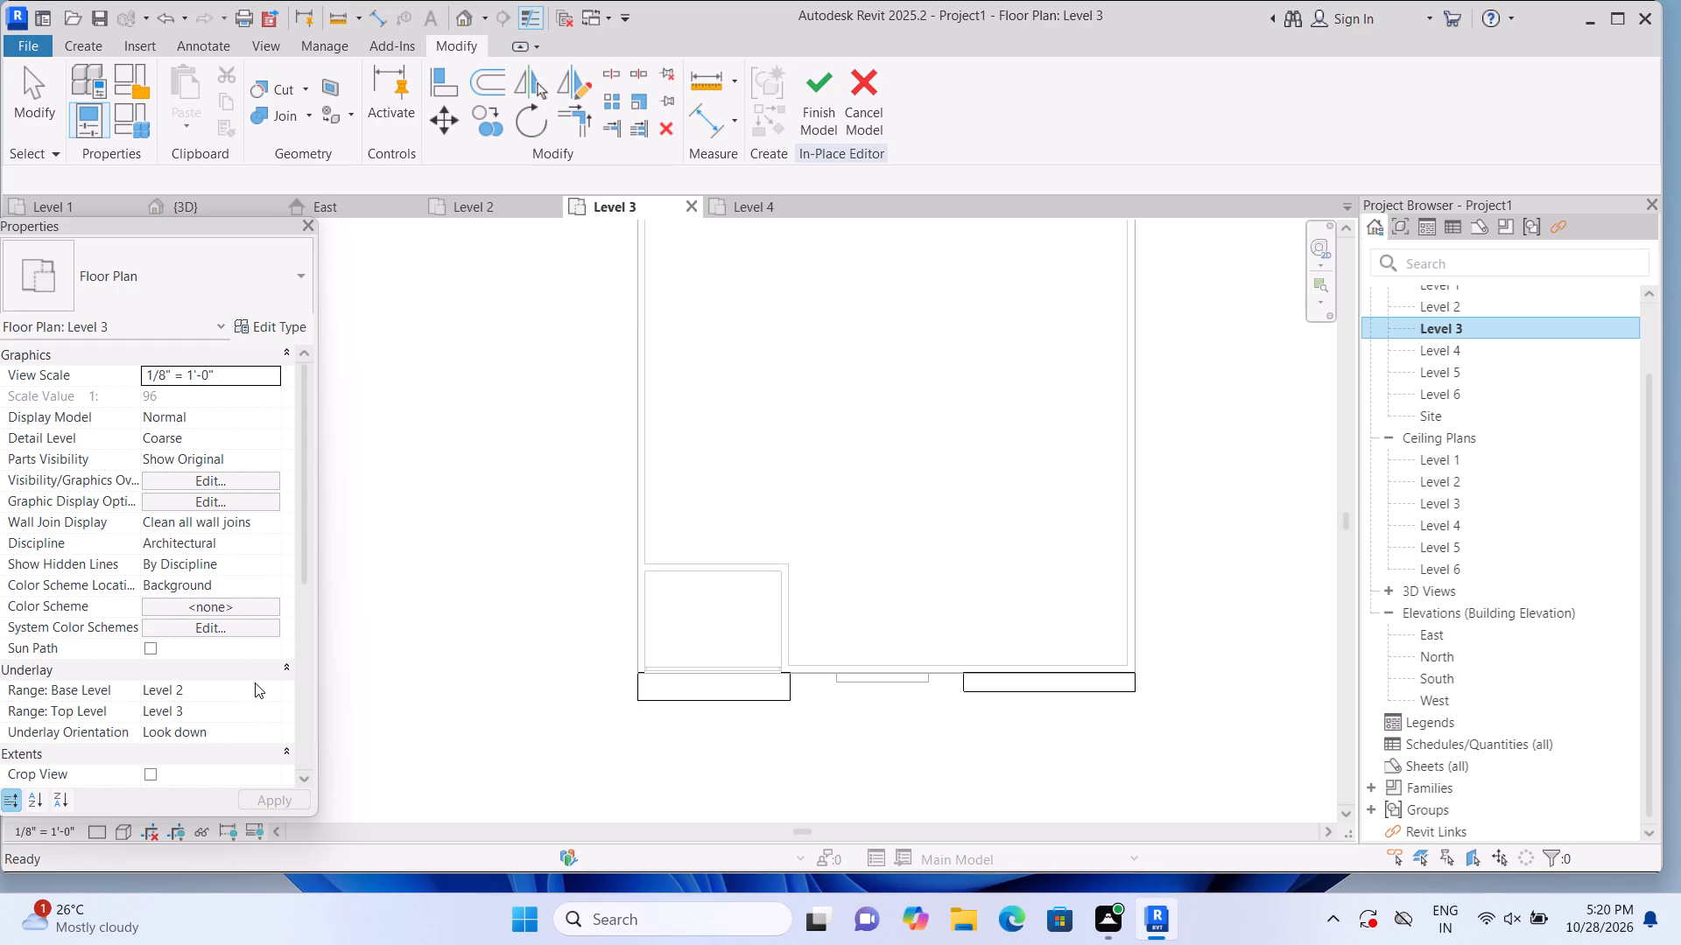
{"action": "left_click", "coordinate": [253, 685]}
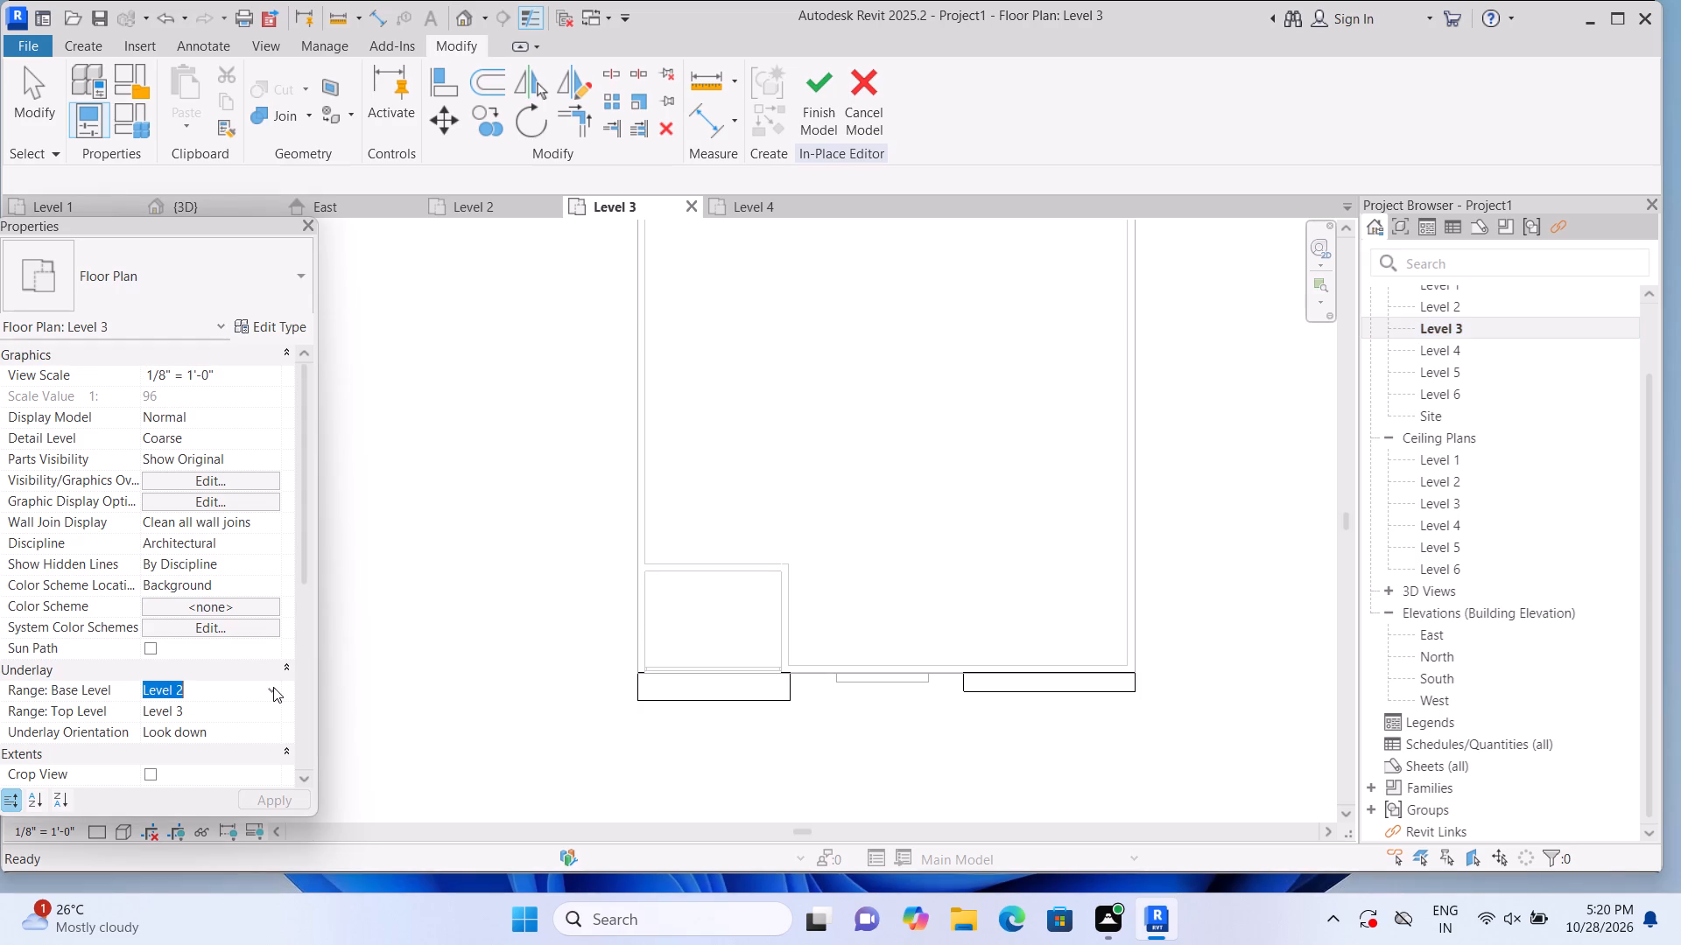
{"action": "left_click", "coordinate": [273, 687]}
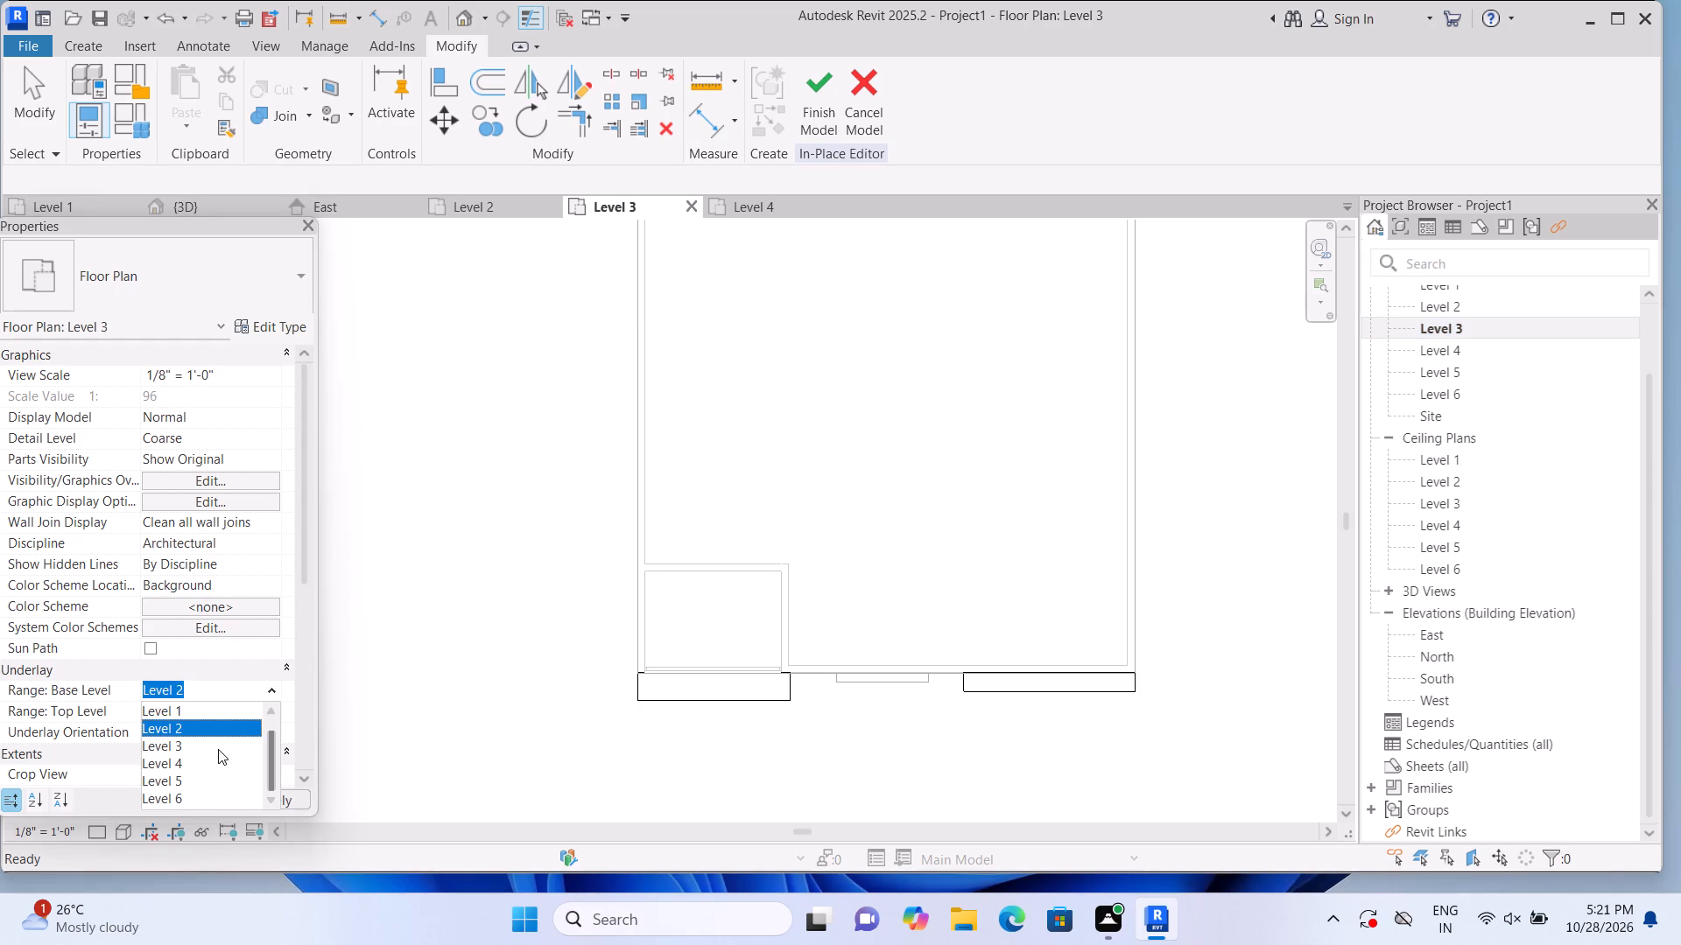
{"action": "left_click", "coordinate": [218, 749]}
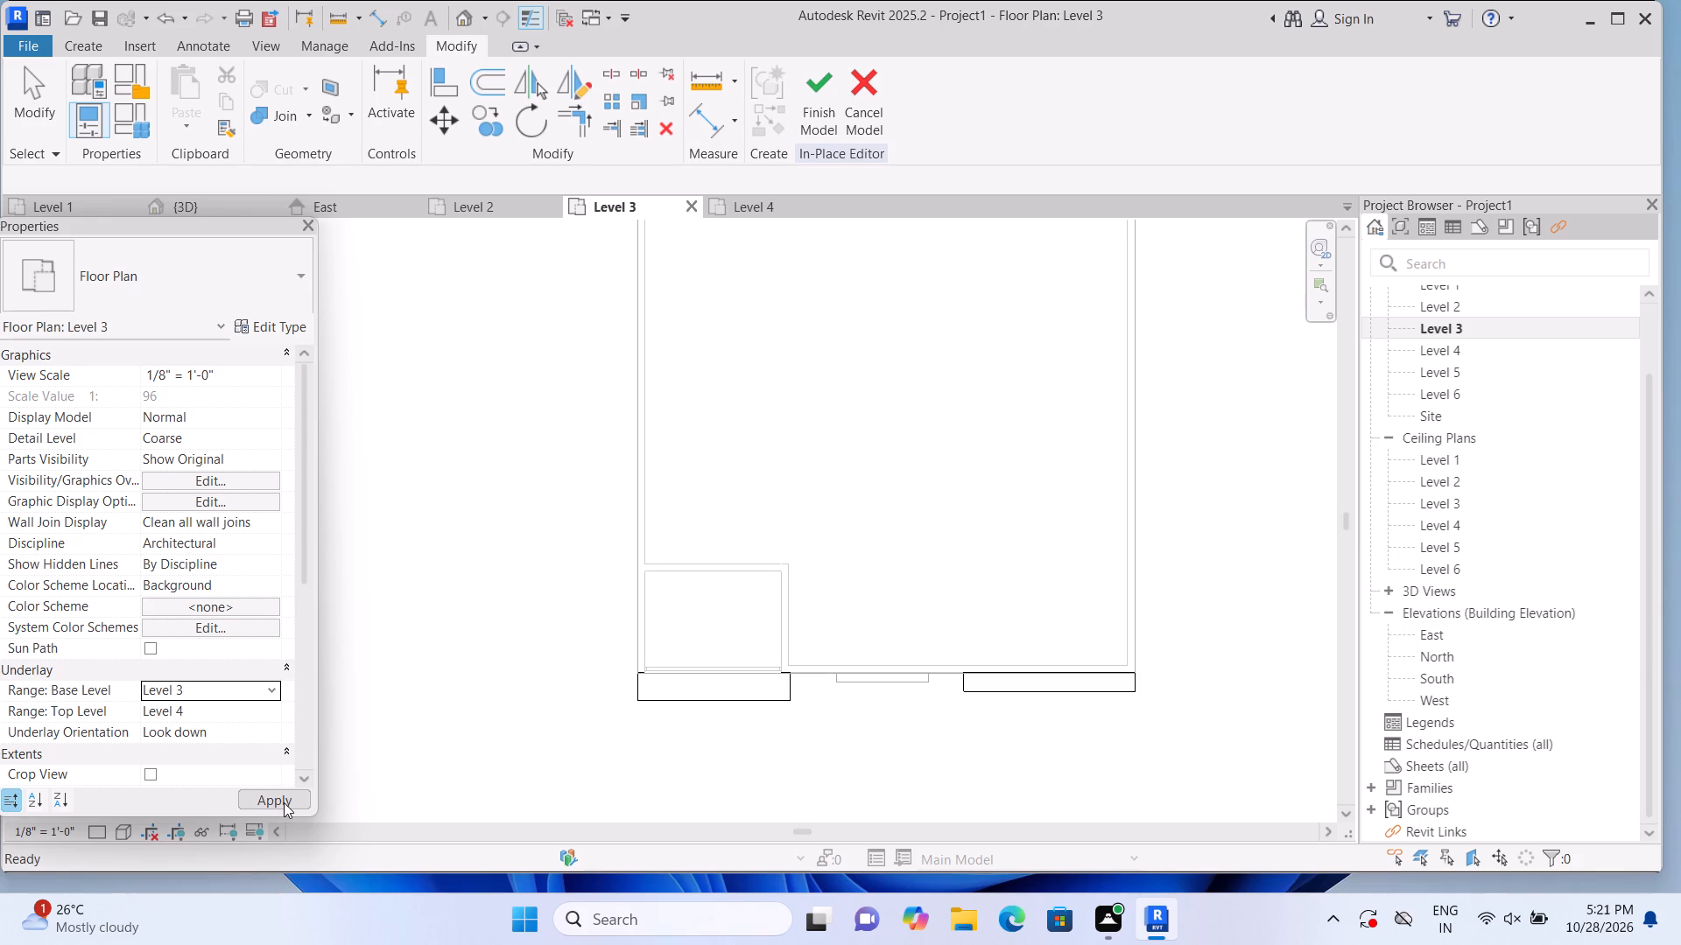
{"action": "left_click", "coordinate": [284, 802]}
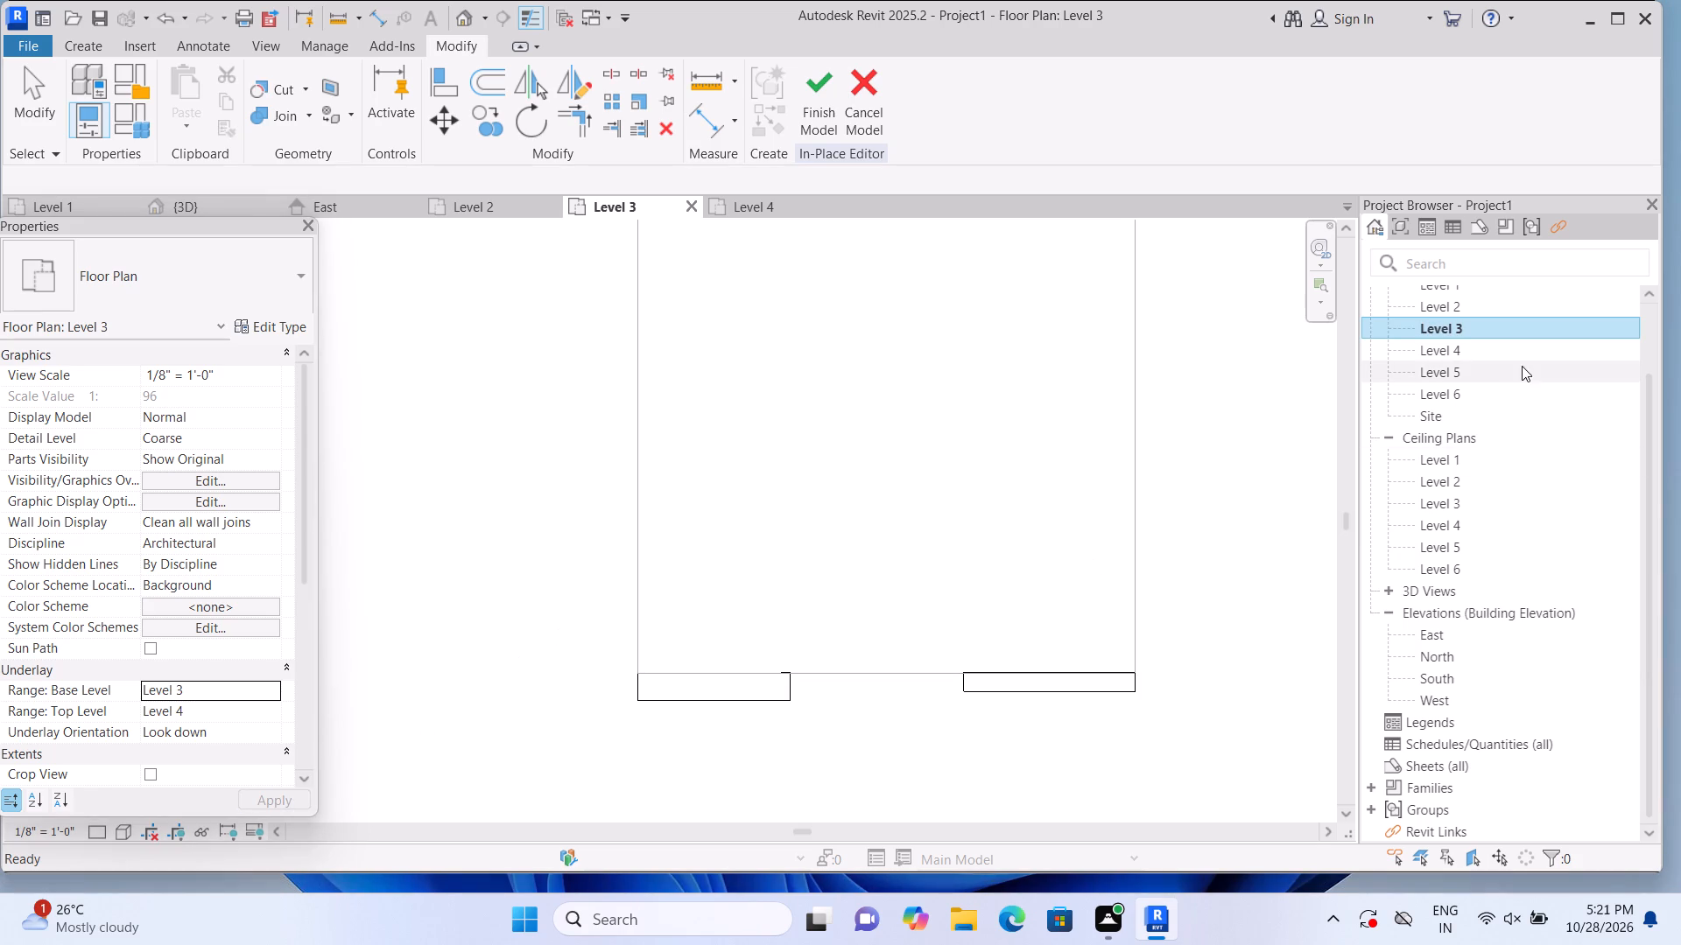
Examine the Level 4, Level 3 and Level 2 floor plans, checking the roof outline, front walls and projecting blocks.
{"action": "left_click", "coordinate": [1498, 350]}
{"action": "left_click", "coordinate": [1498, 350]}
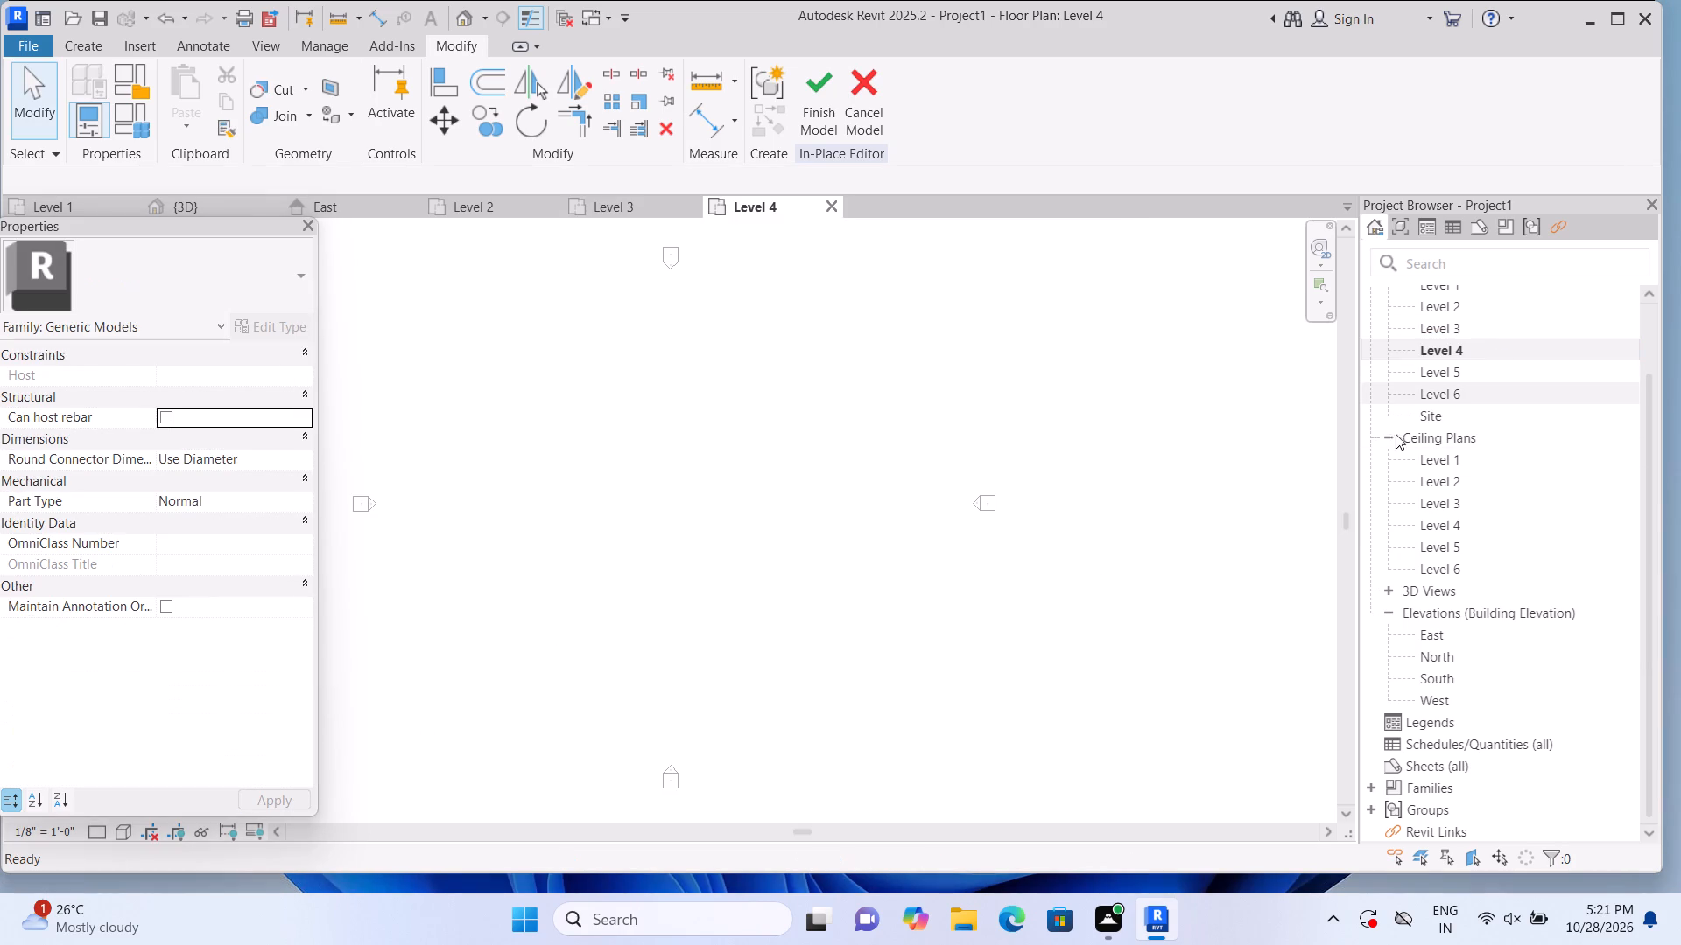
{"action": "middle_click_drag", "start_coordinate": [719, 598], "coordinate": [830, 625]}
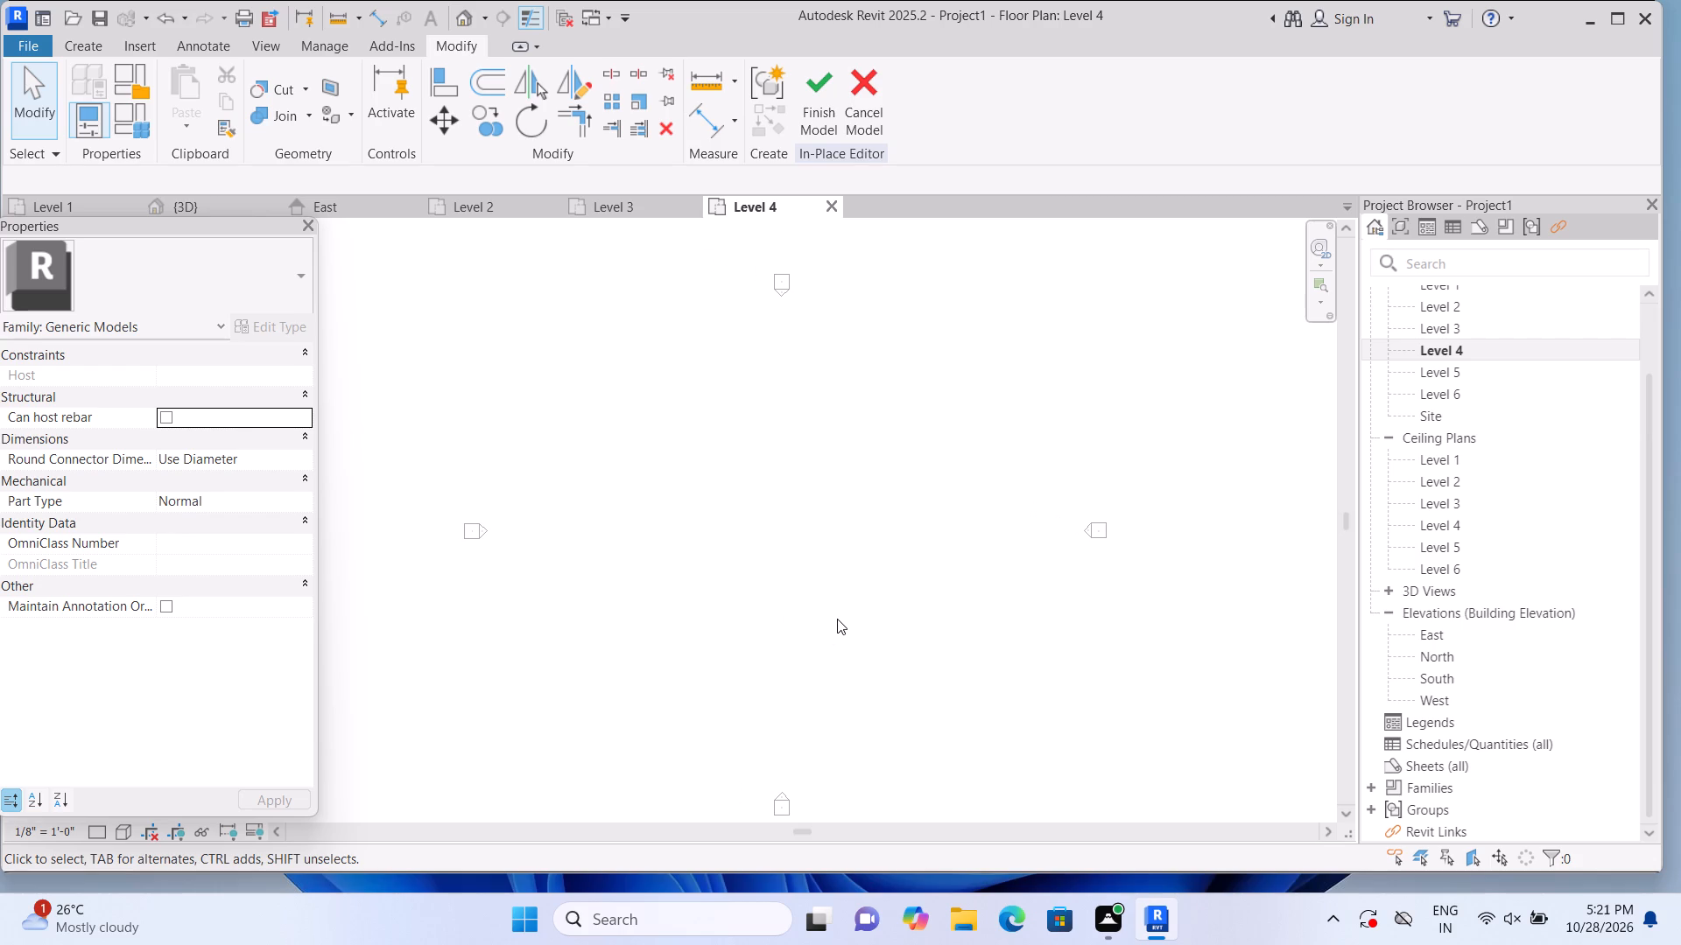
{"action": "double_click", "coordinate": [1405, 328]}
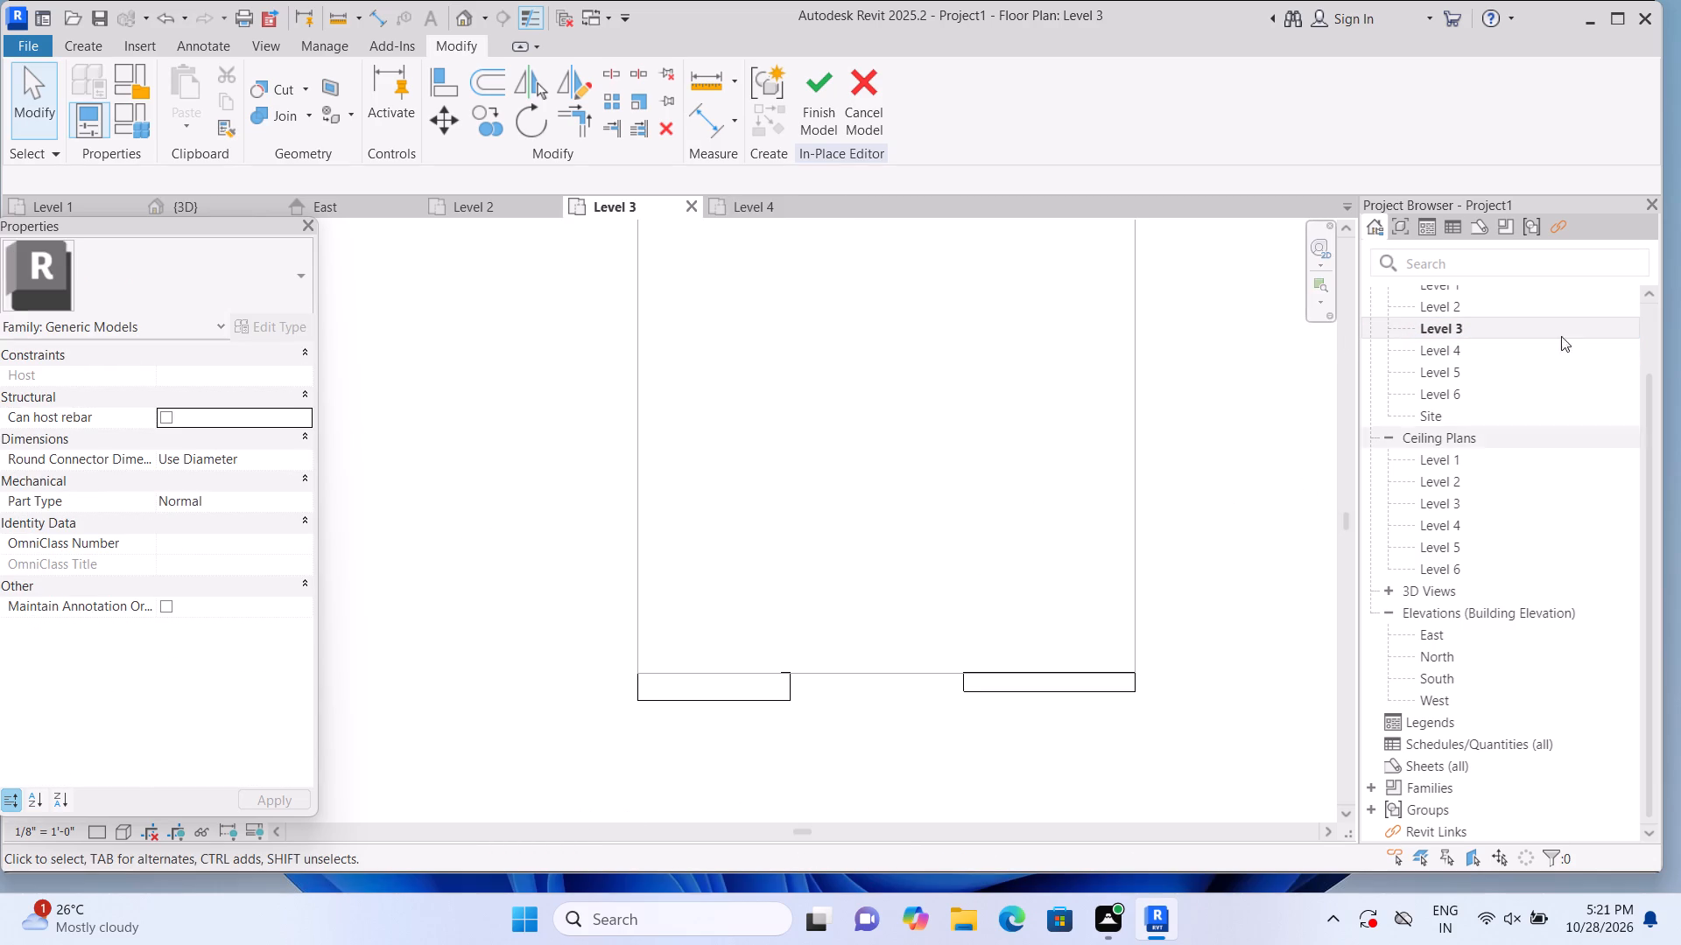
{"action": "left_click", "coordinate": [1502, 304]}
{"action": "left_click", "coordinate": [1502, 304]}
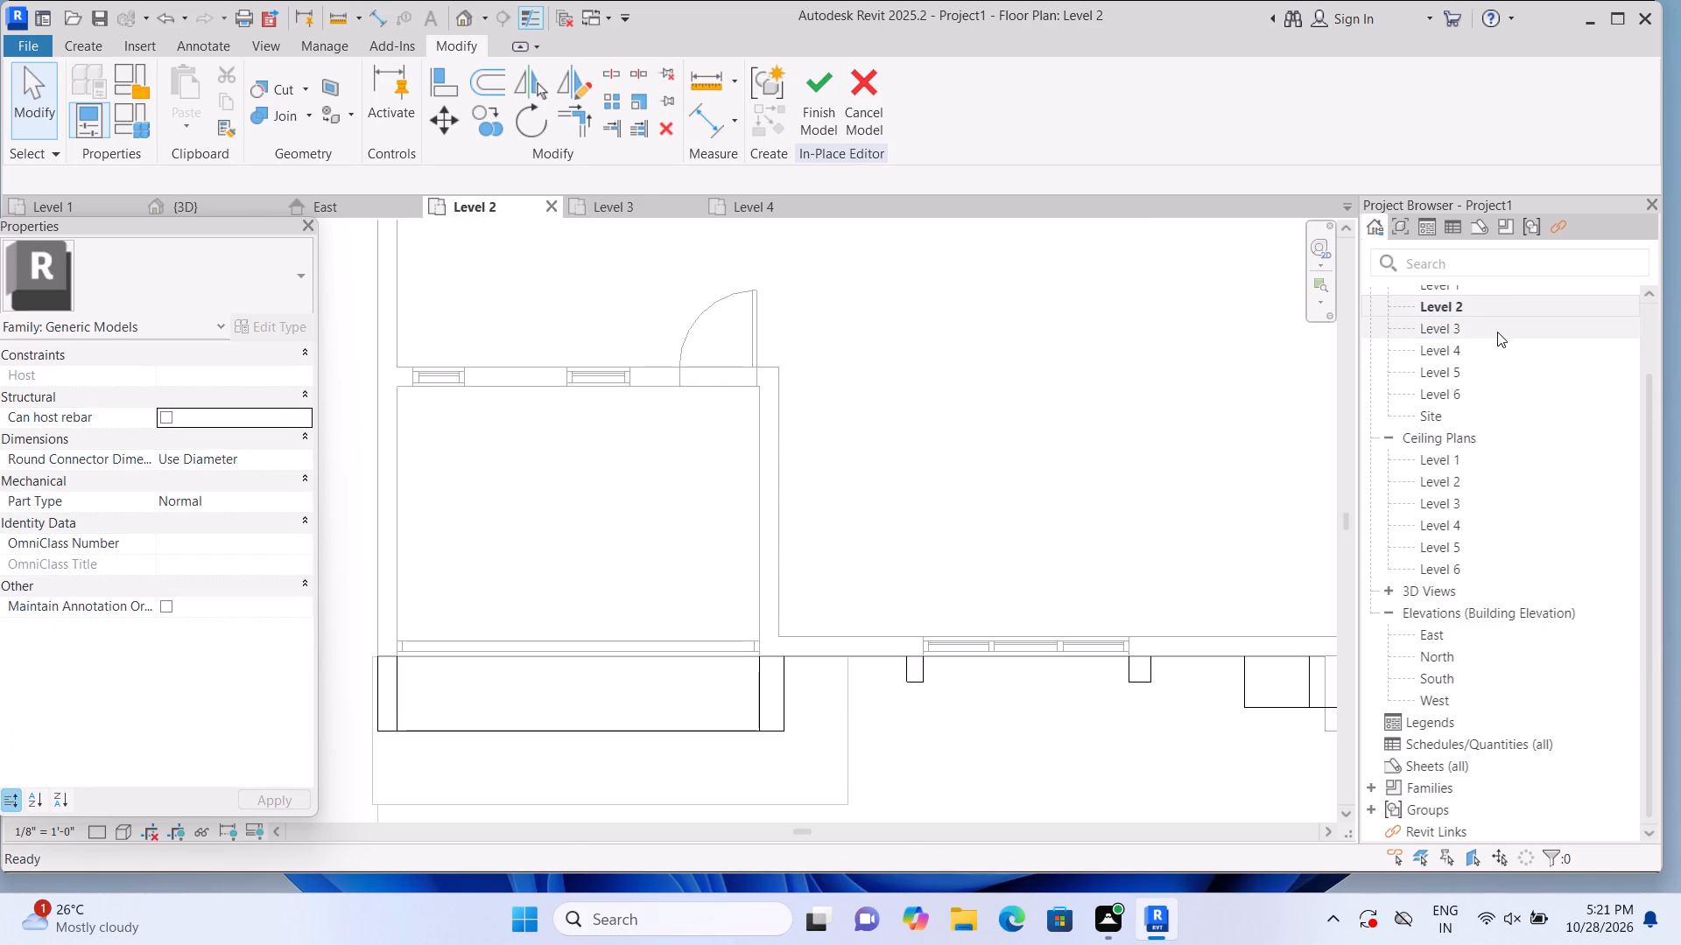
{"action": "double_click", "coordinate": [1497, 332]}
{"action": "scroll", "coordinate": [1156, 694], "scroll_direction": "down", "scroll_amount": 3}
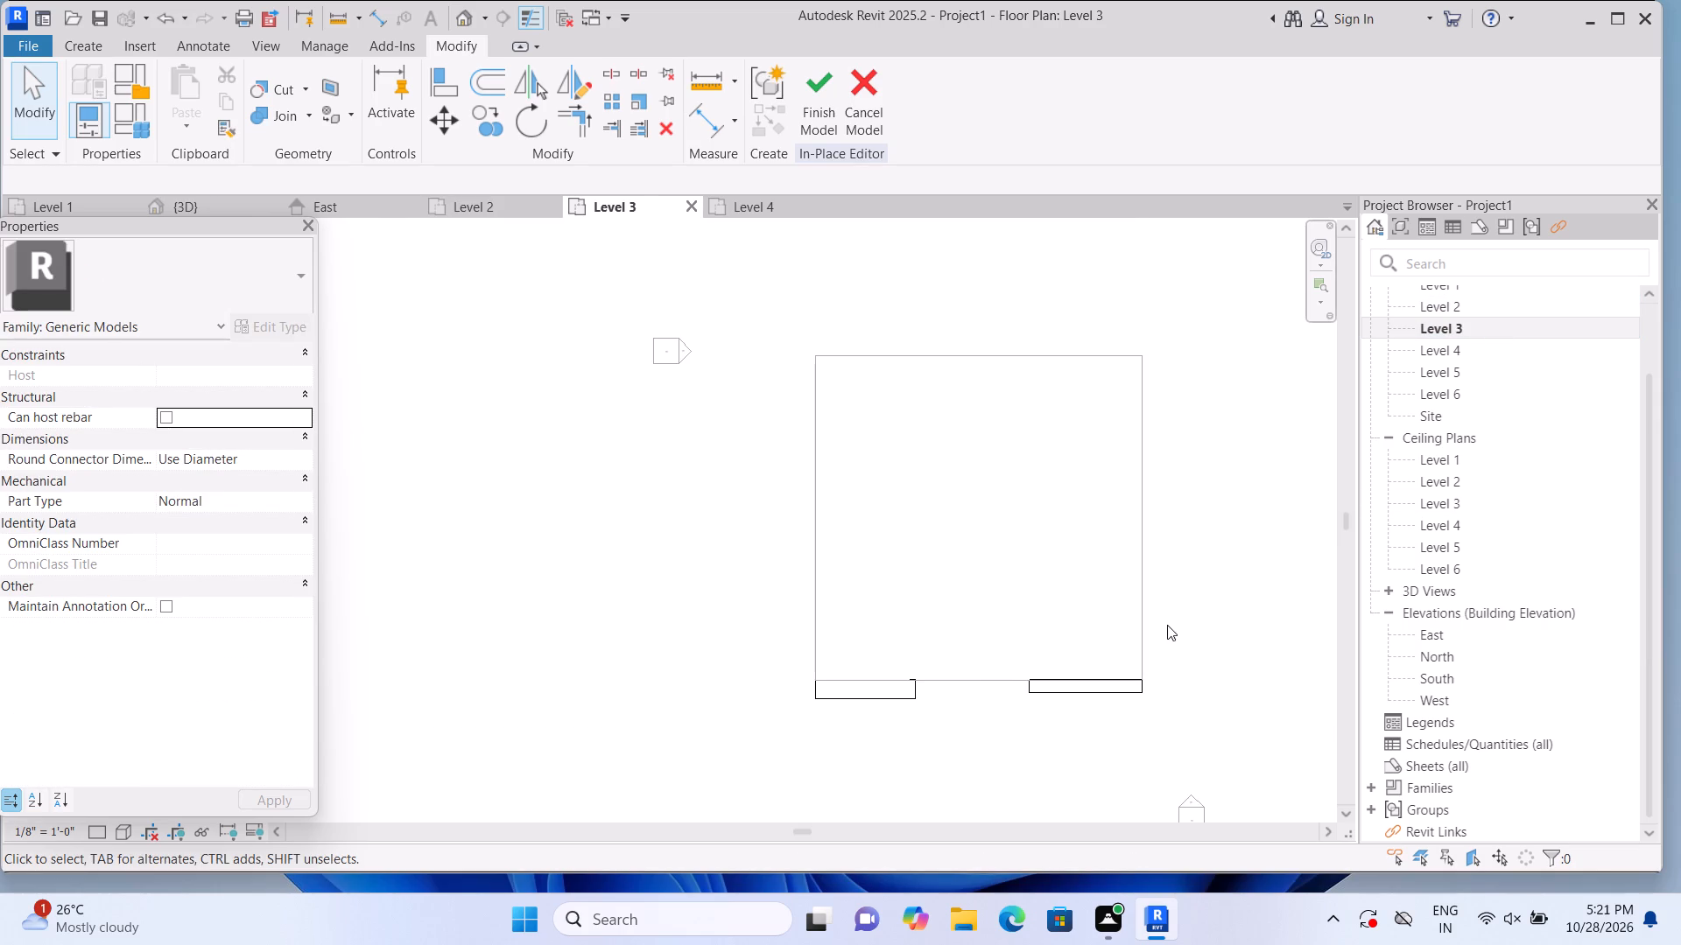
{"action": "middle_click_drag", "start_coordinate": [1167, 625], "coordinate": [1134, 648]}
{"action": "scroll", "coordinate": [1127, 653], "scroll_direction": "up", "scroll_amount": 1}
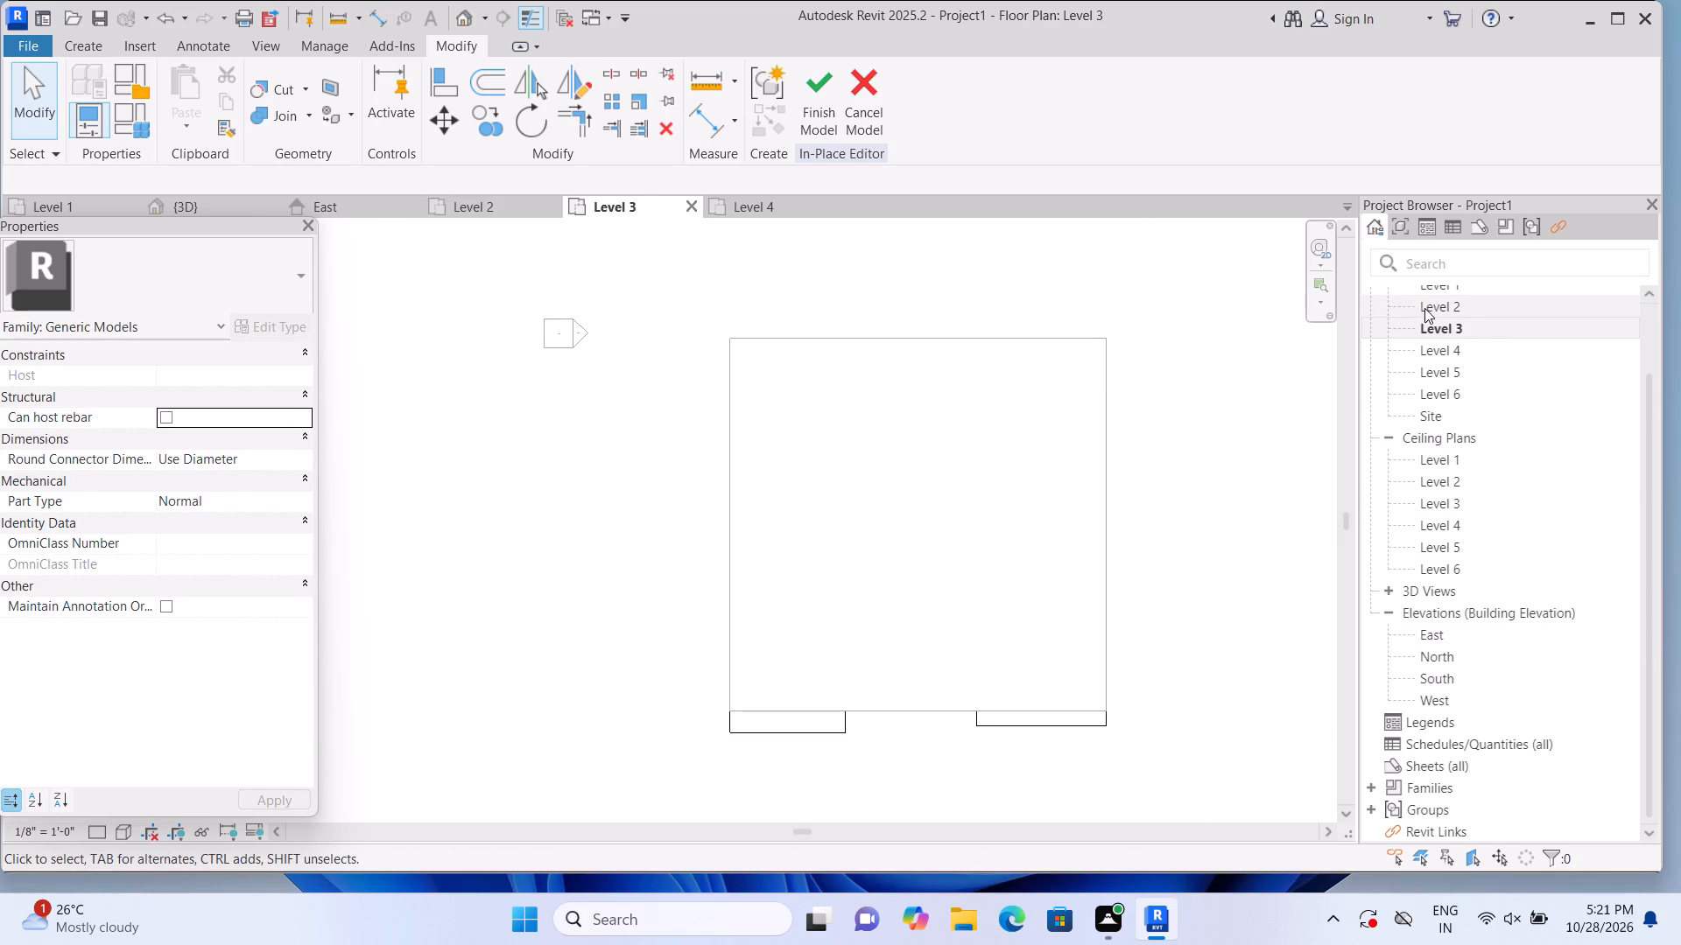
{"action": "double_click", "coordinate": [1425, 308]}
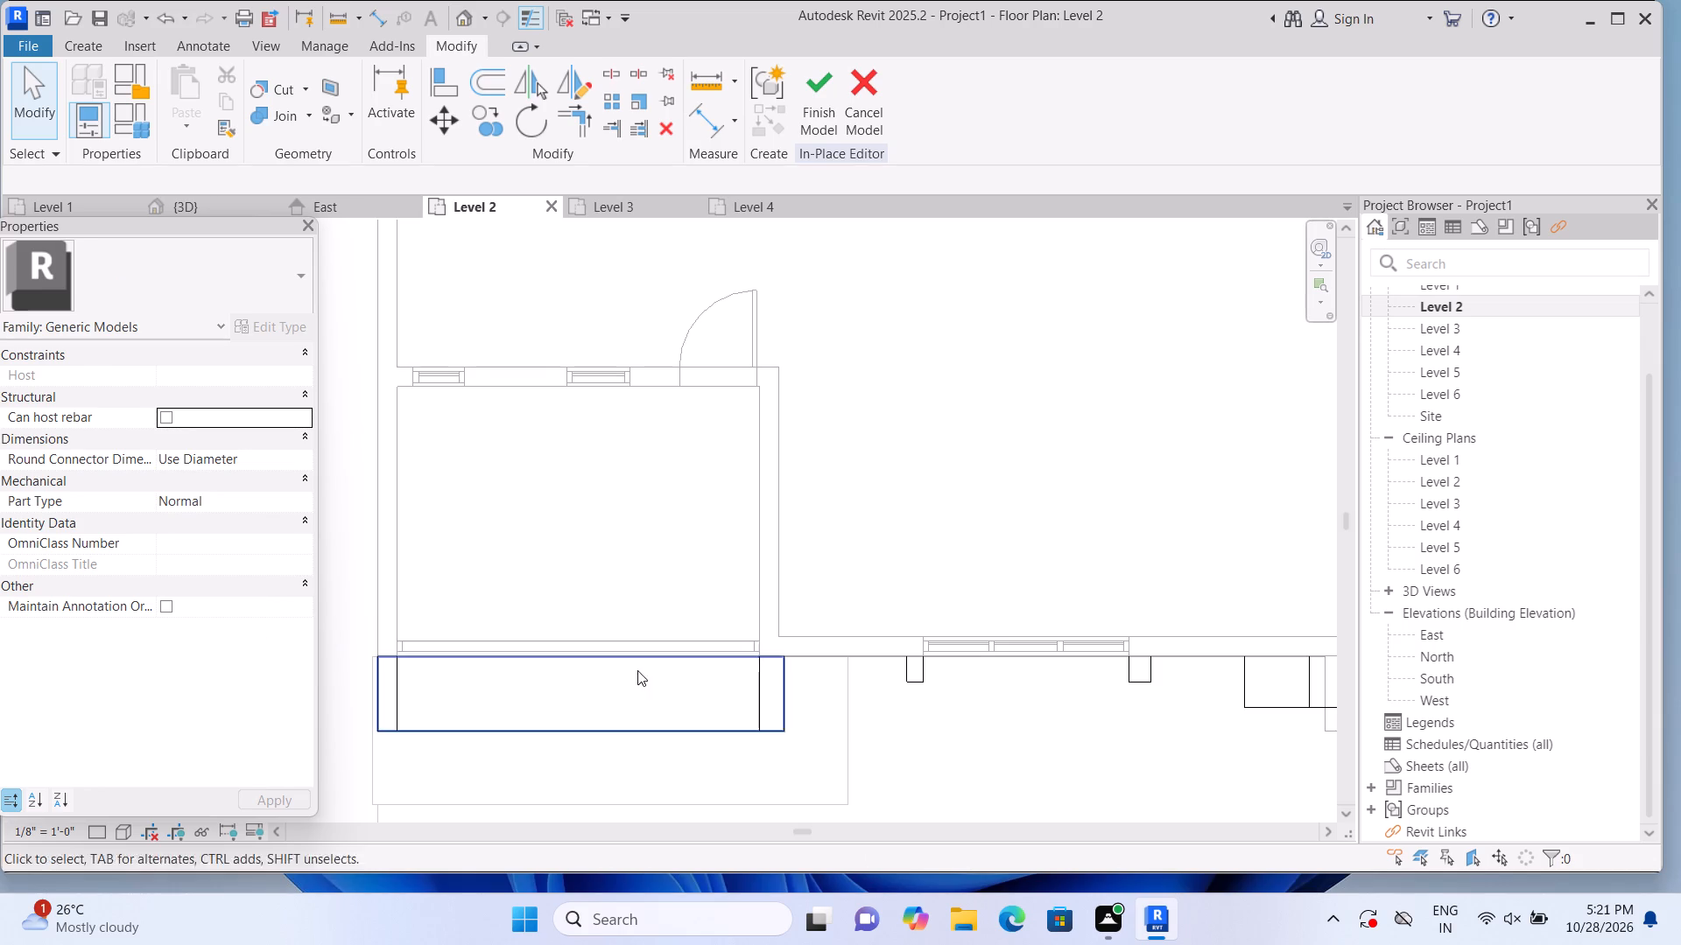
{"action": "scroll", "coordinate": [816, 623], "scroll_direction": "down", "scroll_amount": 3}
{"action": "scroll", "coordinate": [1037, 480], "scroll_direction": "down", "scroll_amount": 2}
{"action": "middle_click_drag", "start_coordinate": [1037, 480], "coordinate": [894, 661]}
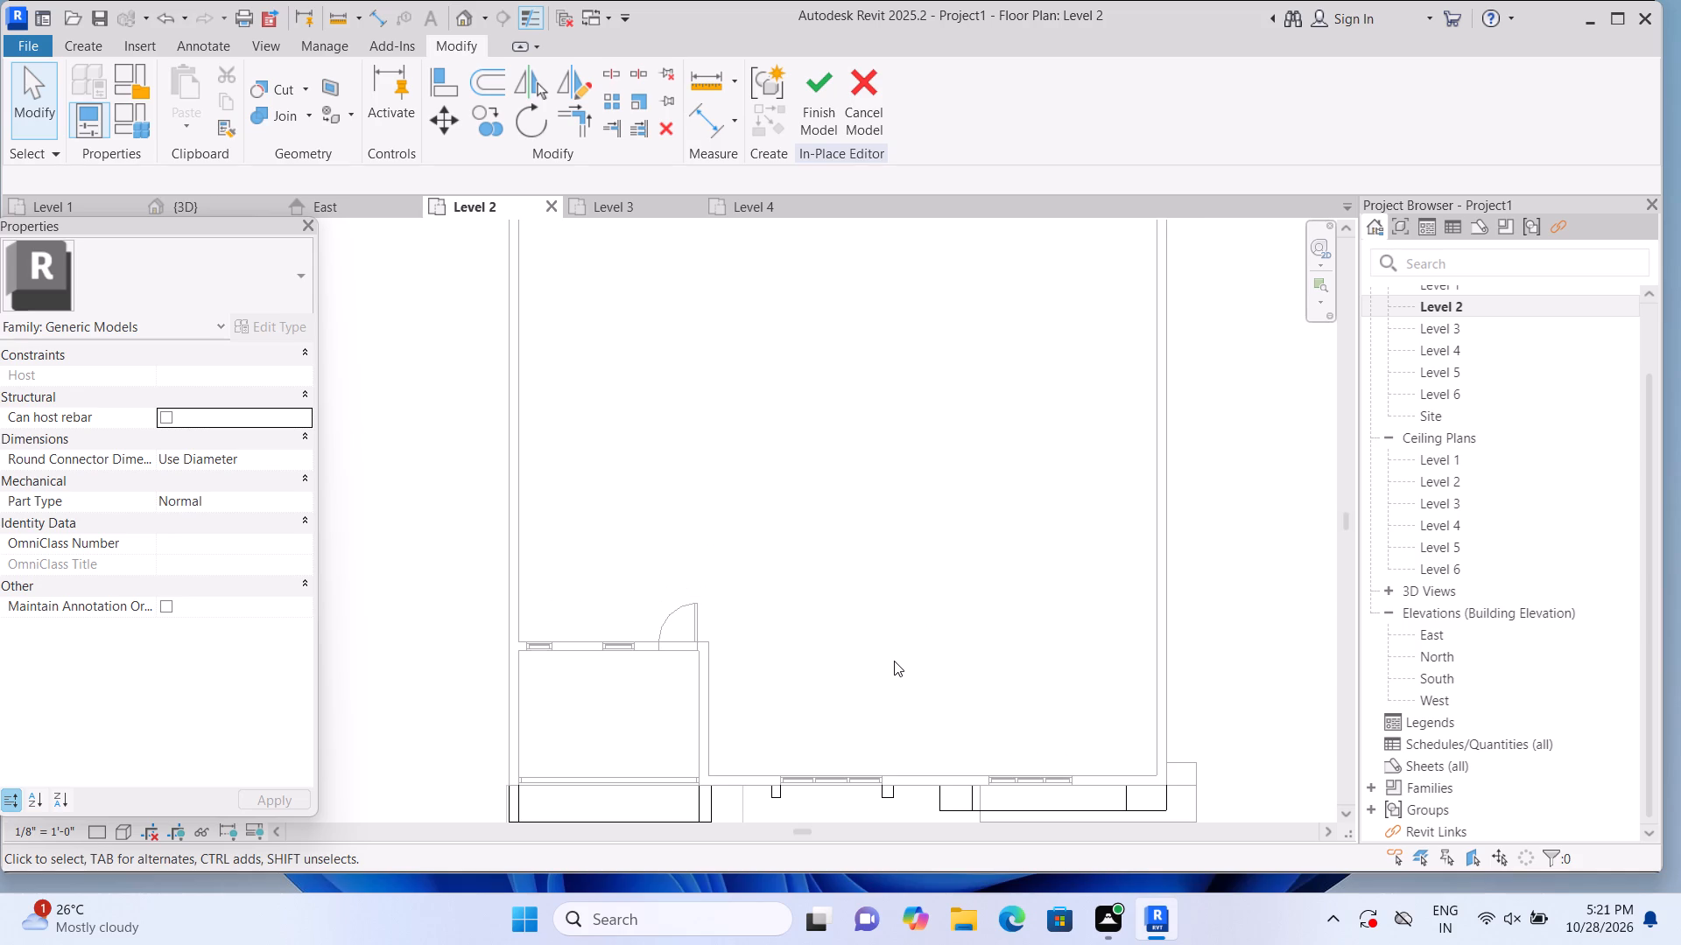
{"action": "scroll", "coordinate": [900, 645], "scroll_direction": "down", "scroll_amount": 2}
{"action": "scroll", "coordinate": [915, 751], "scroll_direction": "up", "scroll_amount": 2}
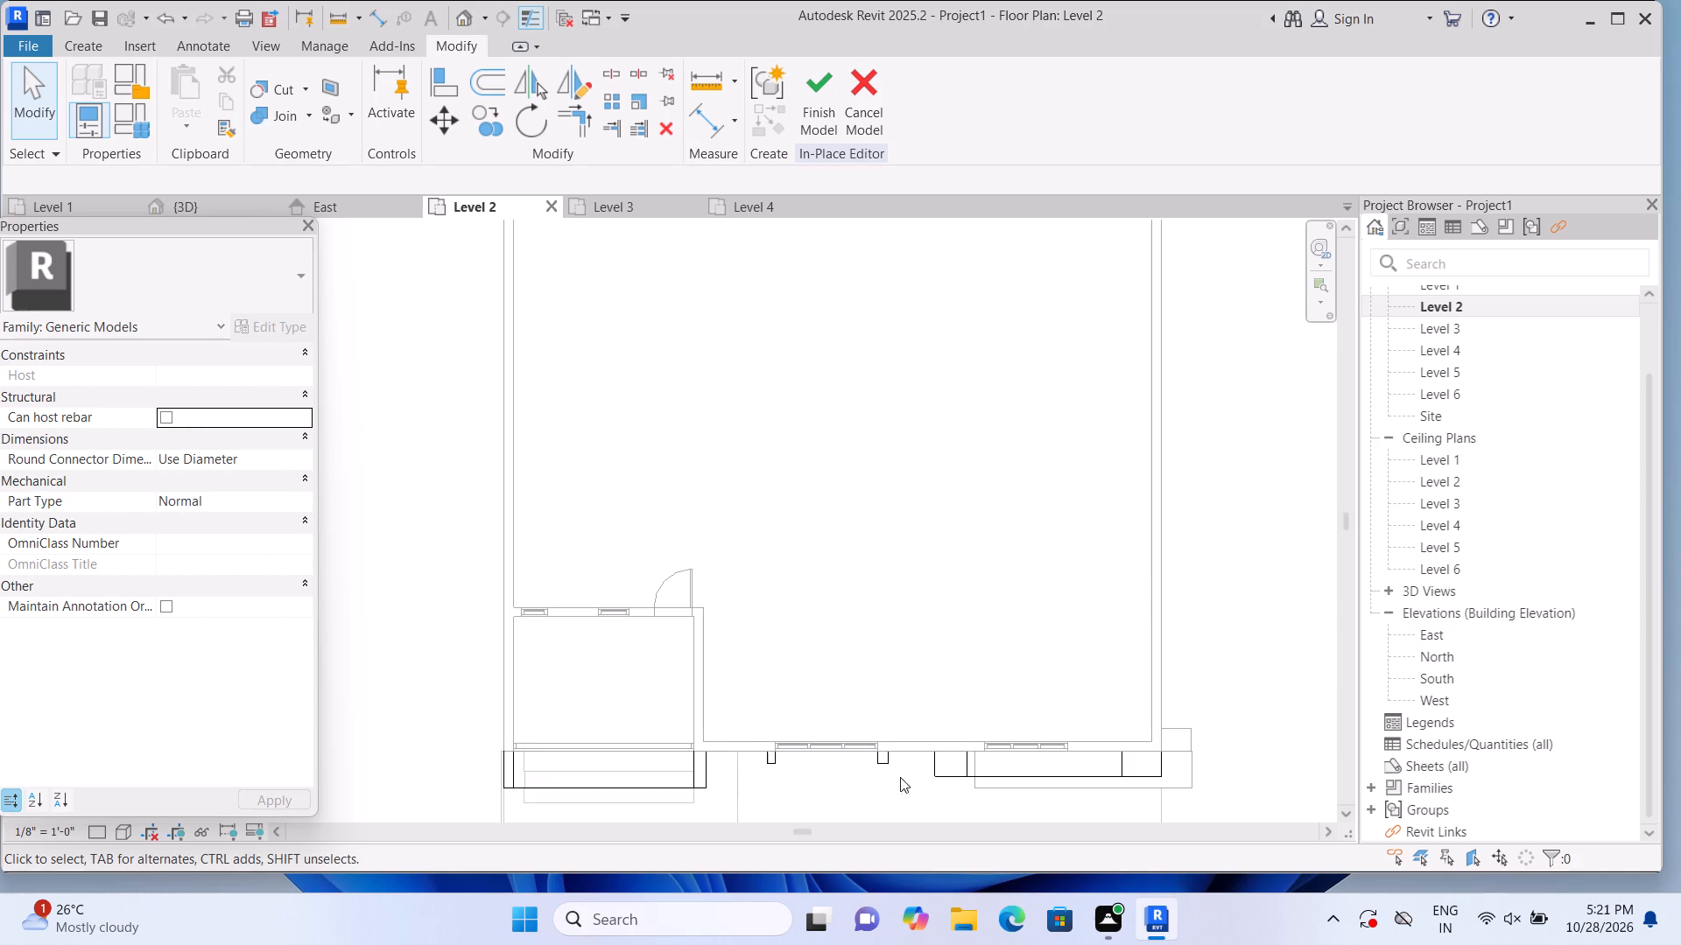
{"action": "scroll", "coordinate": [868, 791], "scroll_direction": "up", "scroll_amount": 3}
{"action": "scroll", "coordinate": [866, 791], "scroll_direction": "down", "scroll_amount": 3}
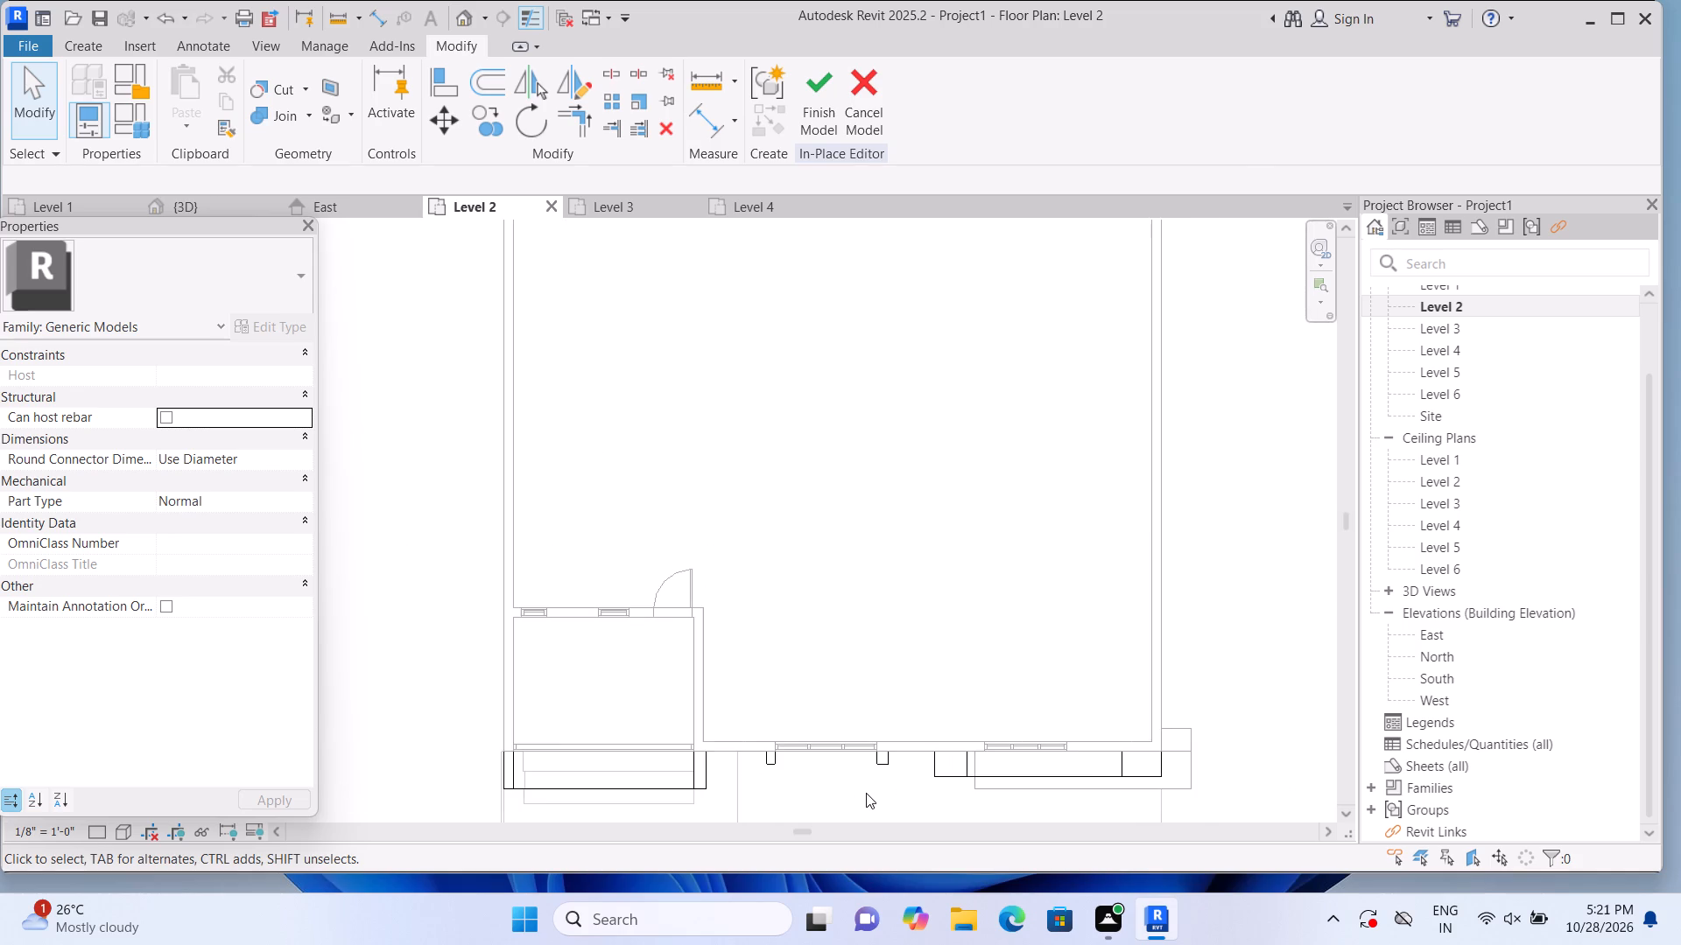
{"action": "scroll", "coordinate": [866, 793], "scroll_direction": "down", "scroll_amount": 2}
{"action": "scroll", "coordinate": [910, 632], "scroll_direction": "up", "scroll_amount": 1}
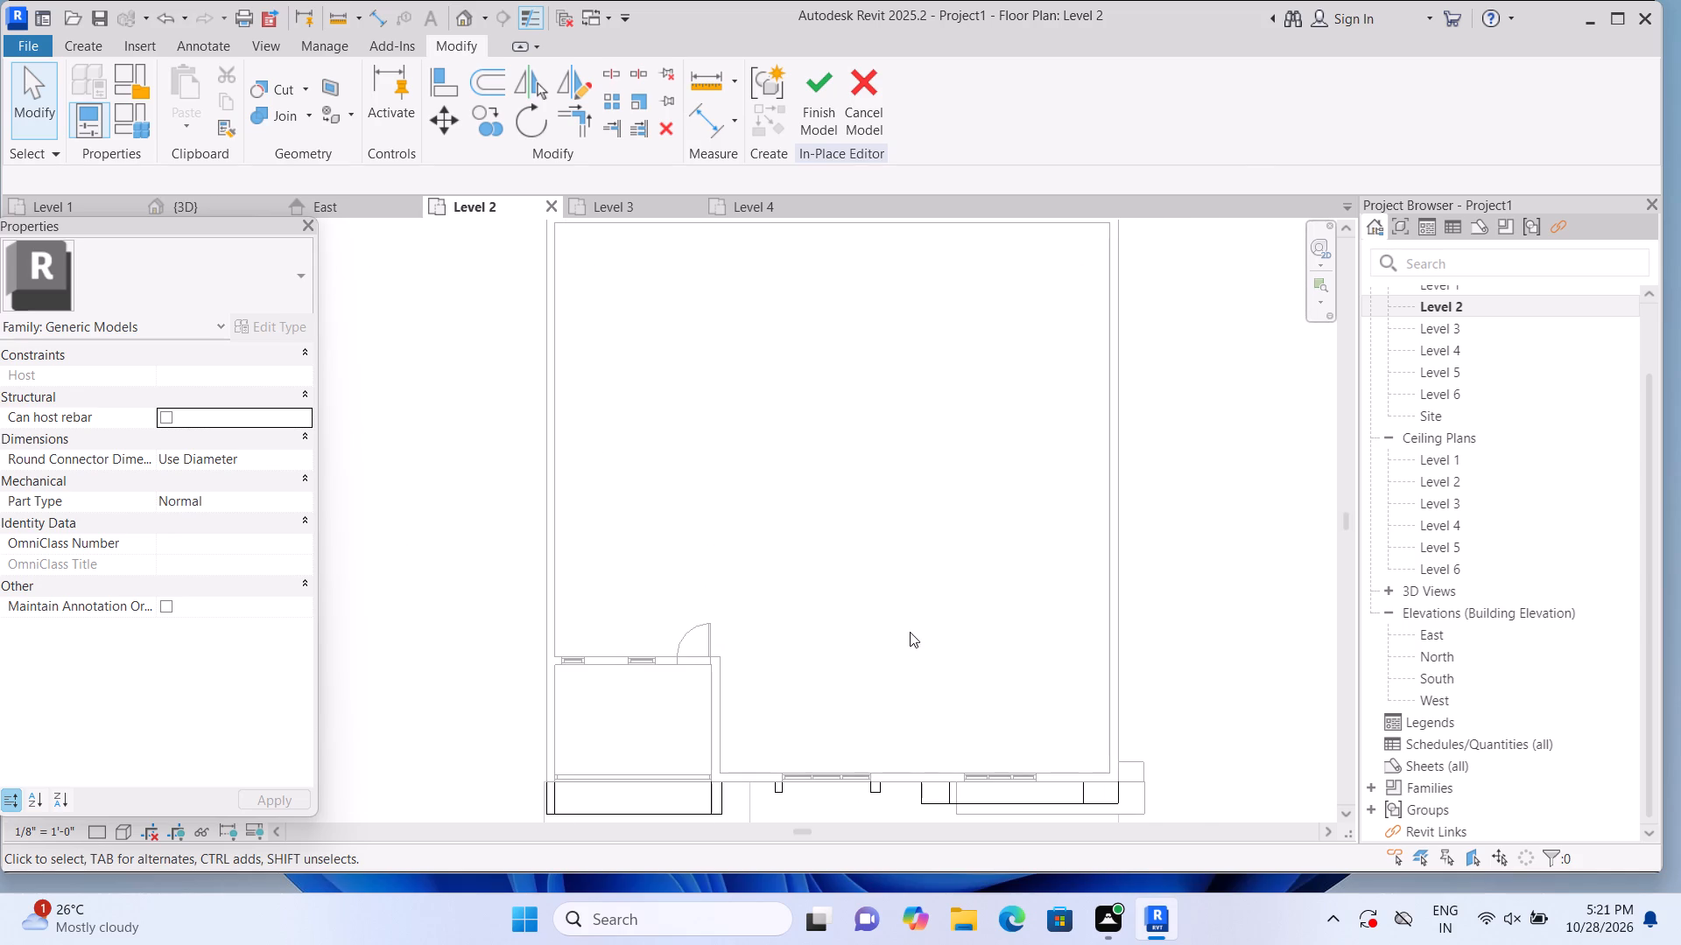
Set the Level 4 floor plan's underlay base level to Level 3 and apply it.
{"action": "double_click", "coordinate": [1434, 354]}
{"action": "double_click", "coordinate": [1446, 331]}
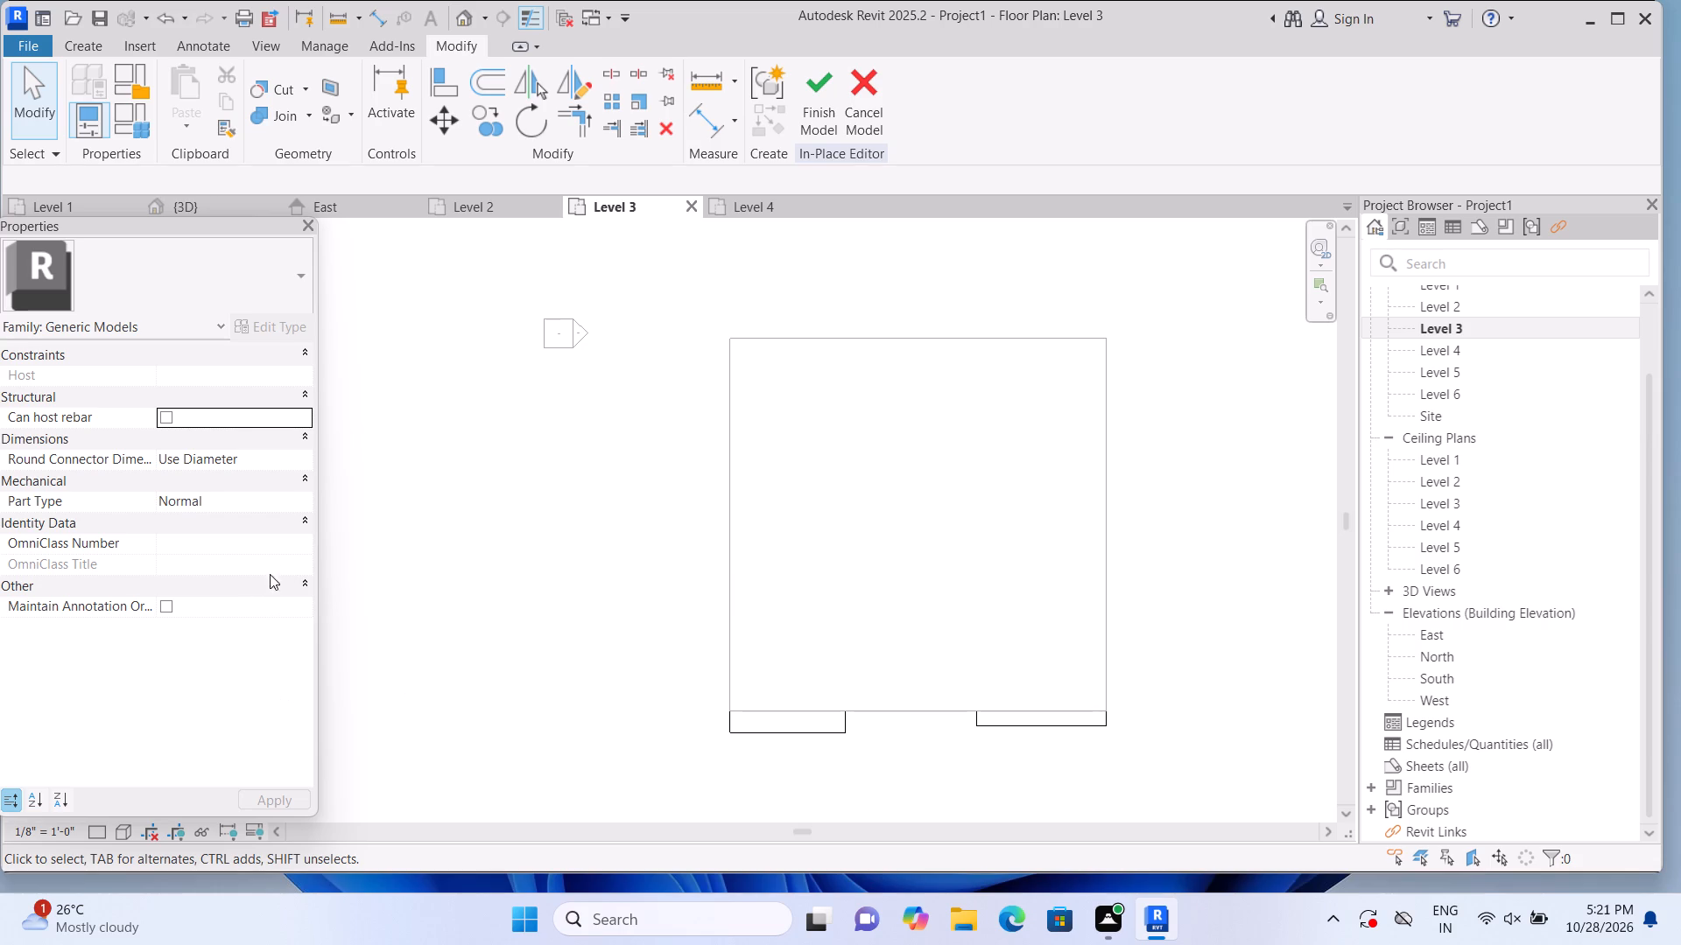
{"action": "left_click", "coordinate": [306, 583]}
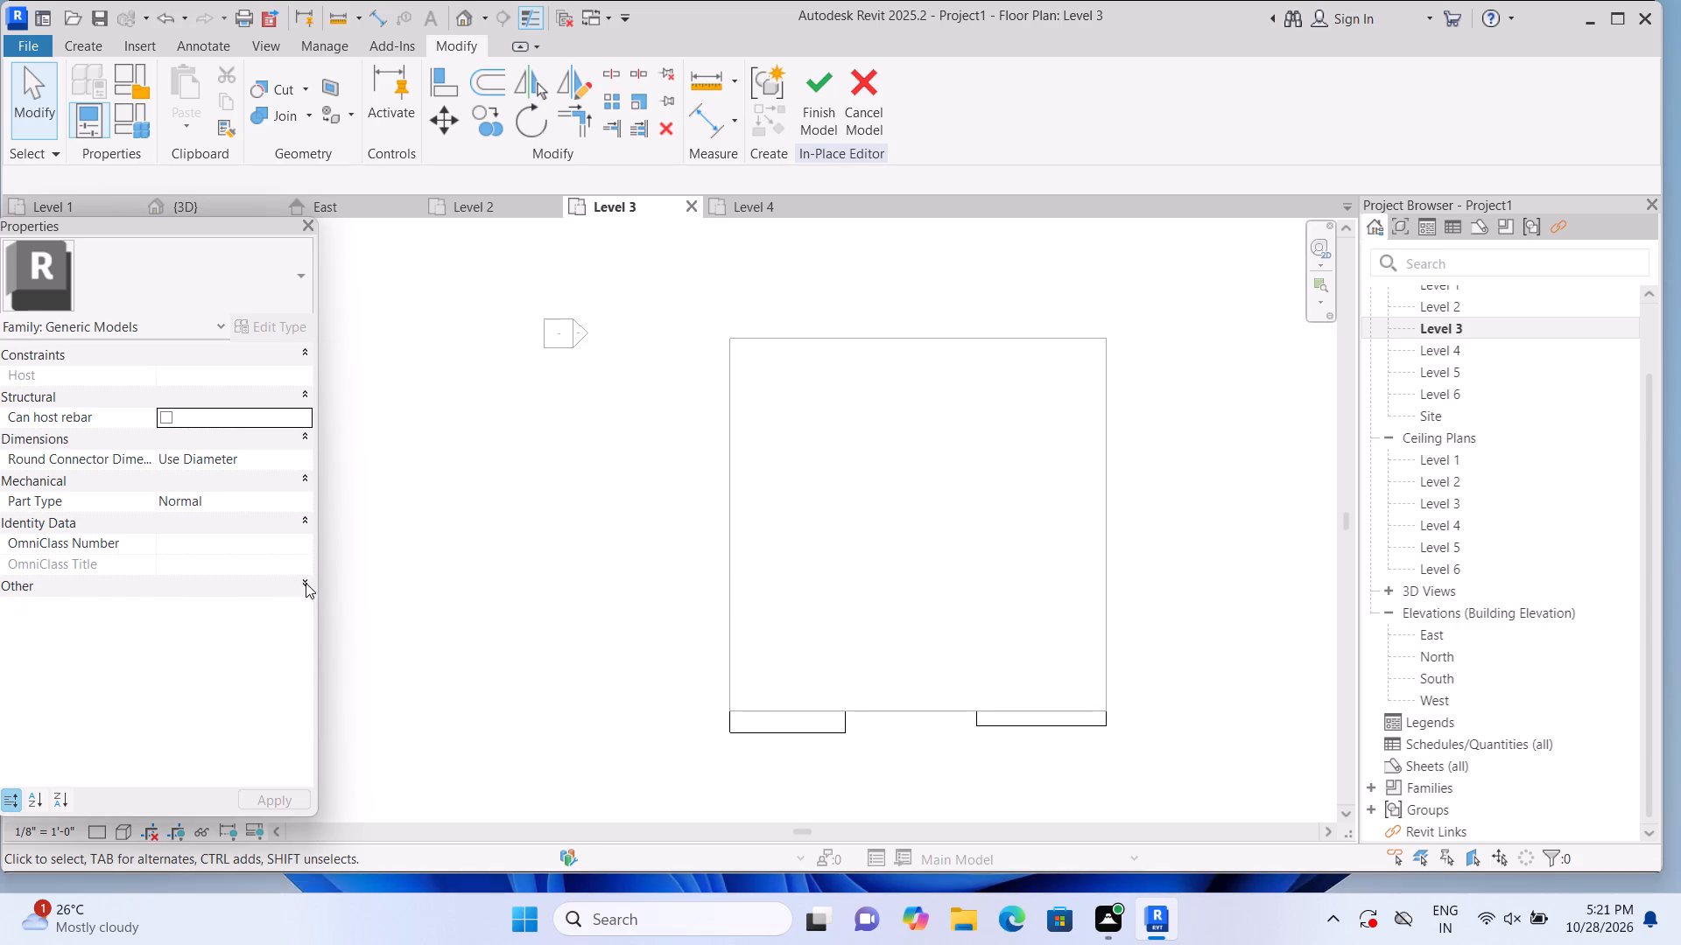
{"action": "left_click", "coordinate": [306, 583]}
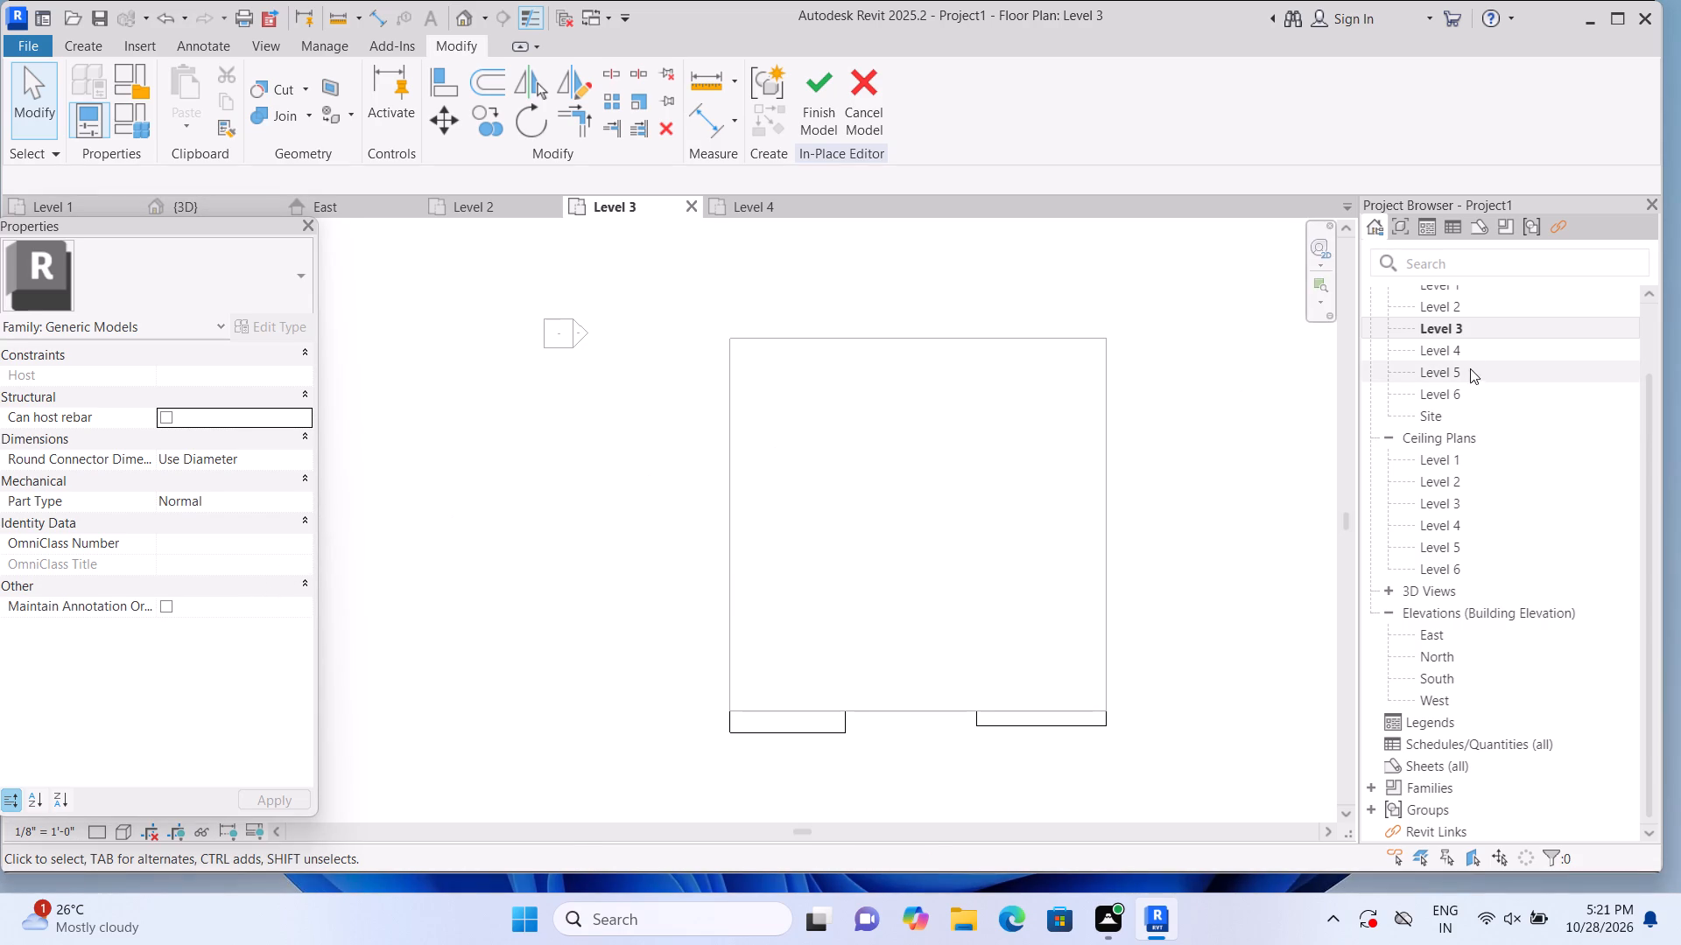
{"action": "double_click", "coordinate": [1486, 304]}
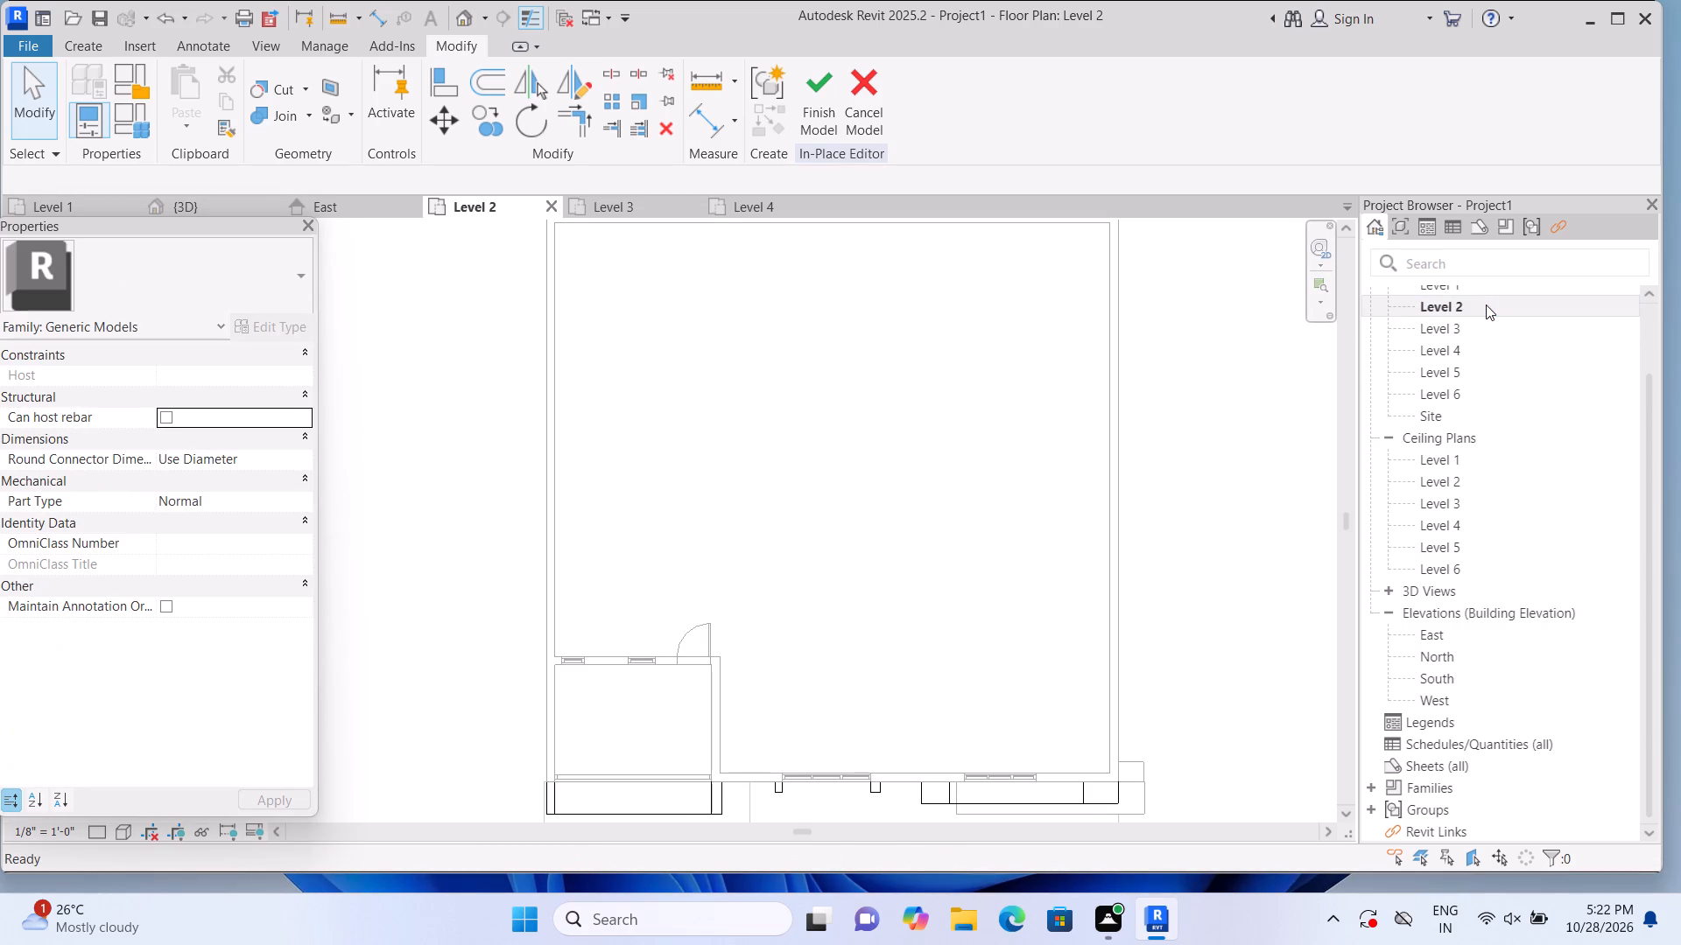
{"action": "left_click", "coordinate": [1484, 321]}
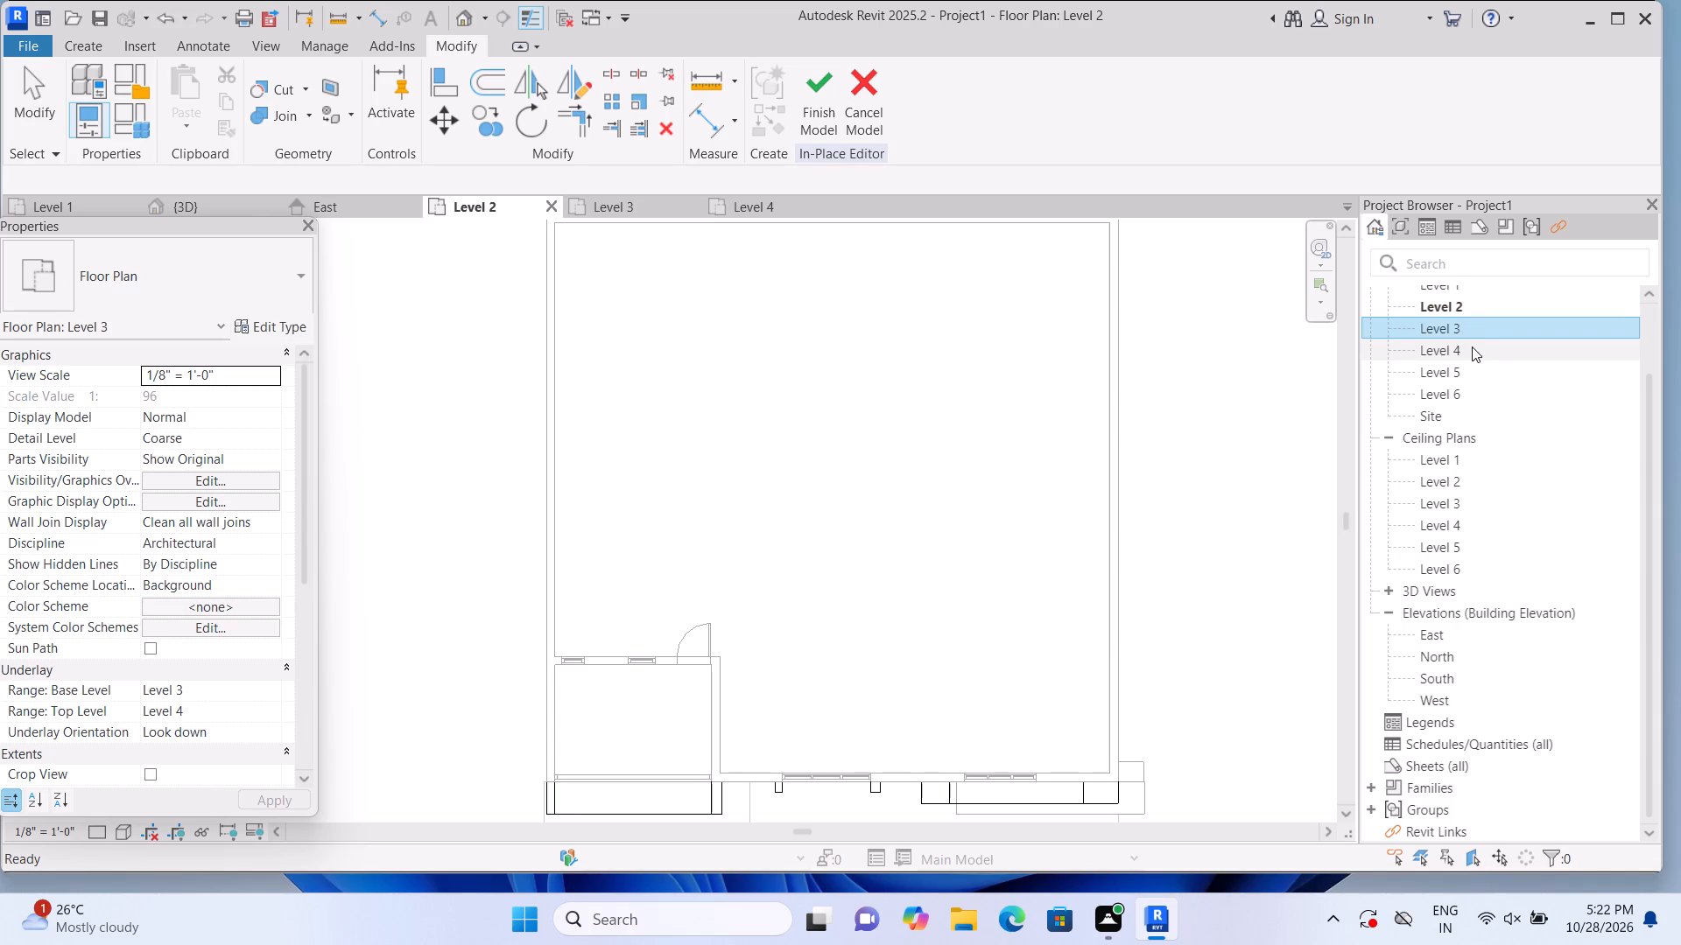
{"action": "left_click", "coordinate": [1472, 346]}
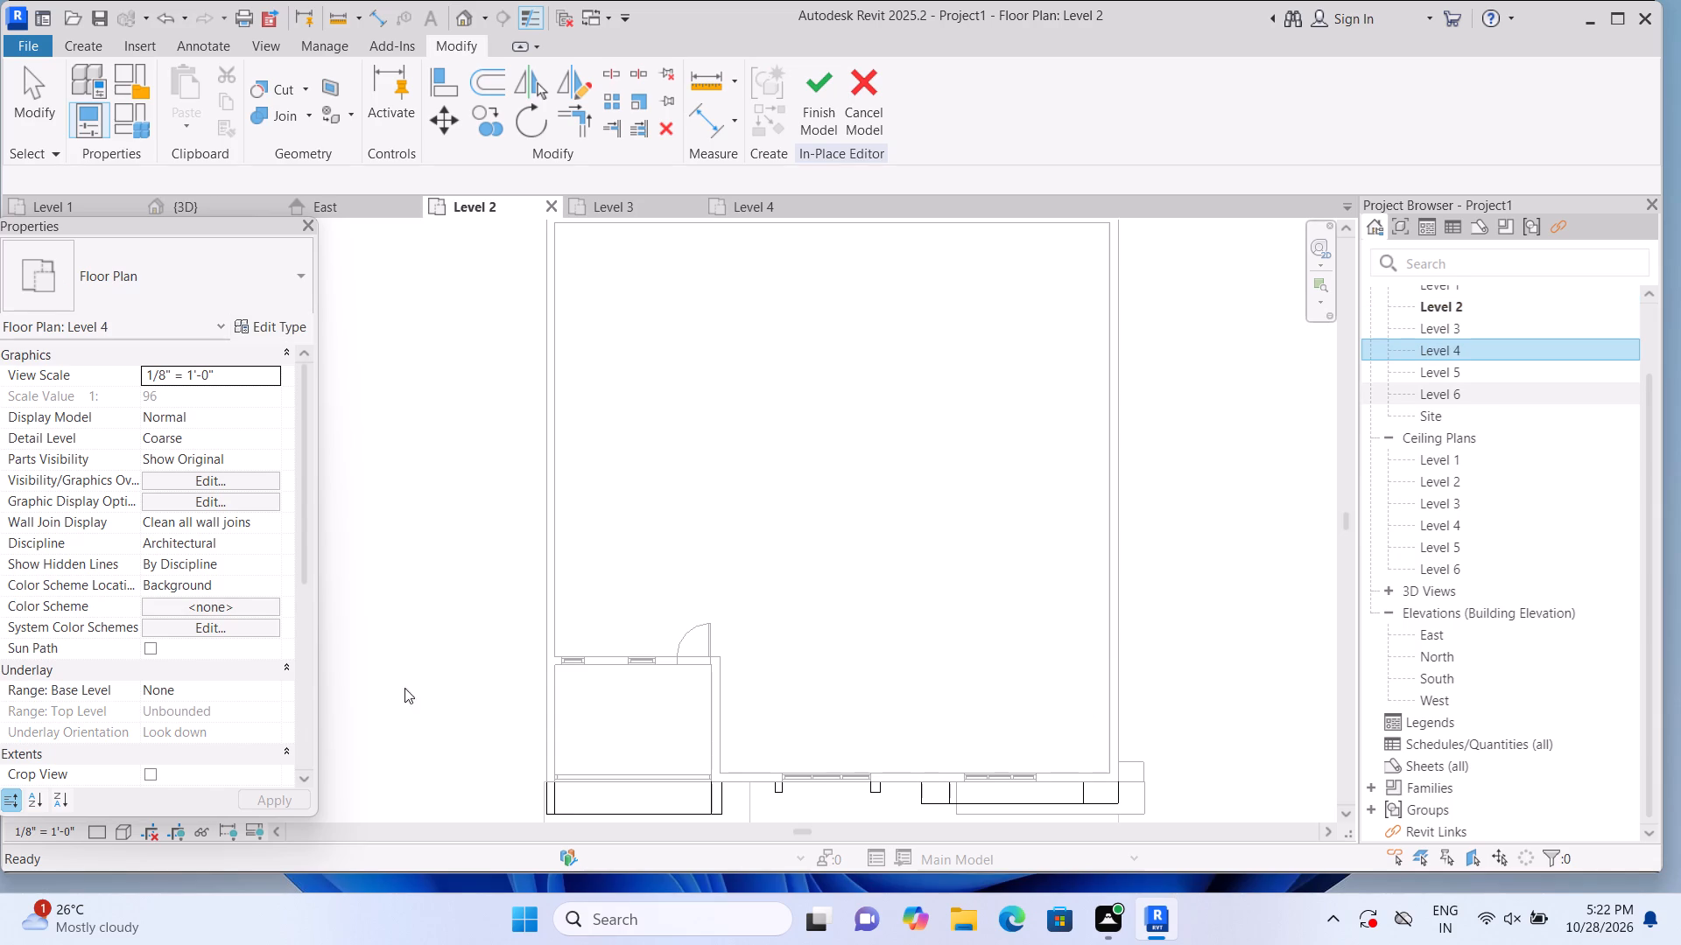
{"action": "left_click", "coordinate": [287, 663]}
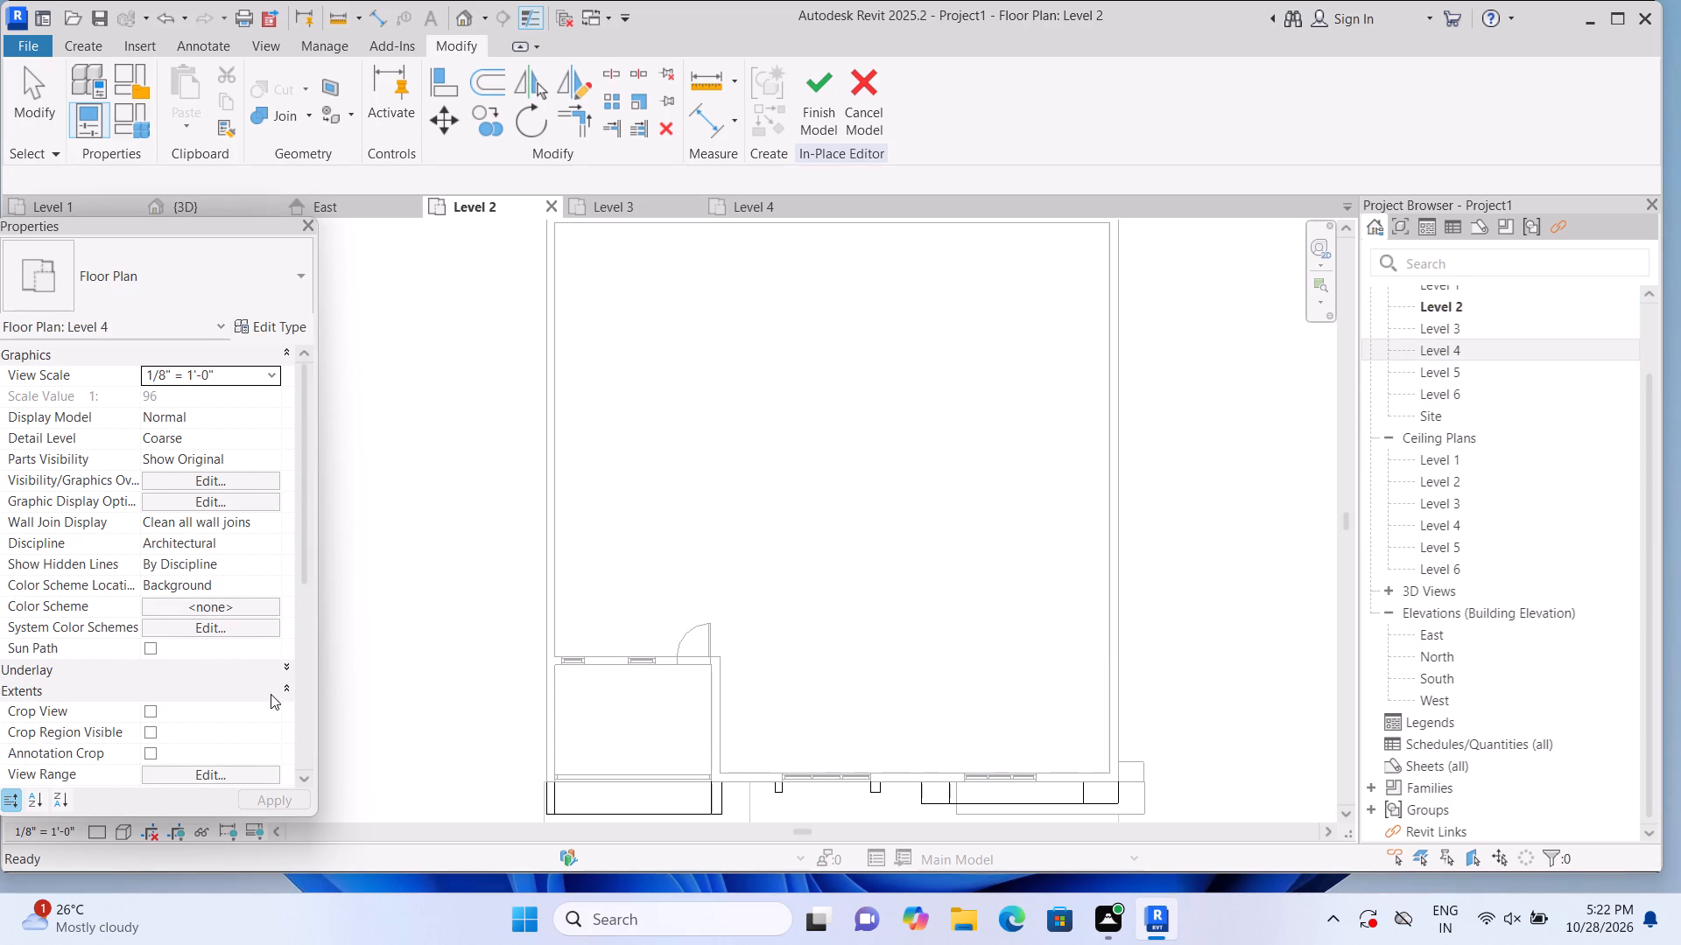
{"action": "left_click", "coordinate": [285, 663]}
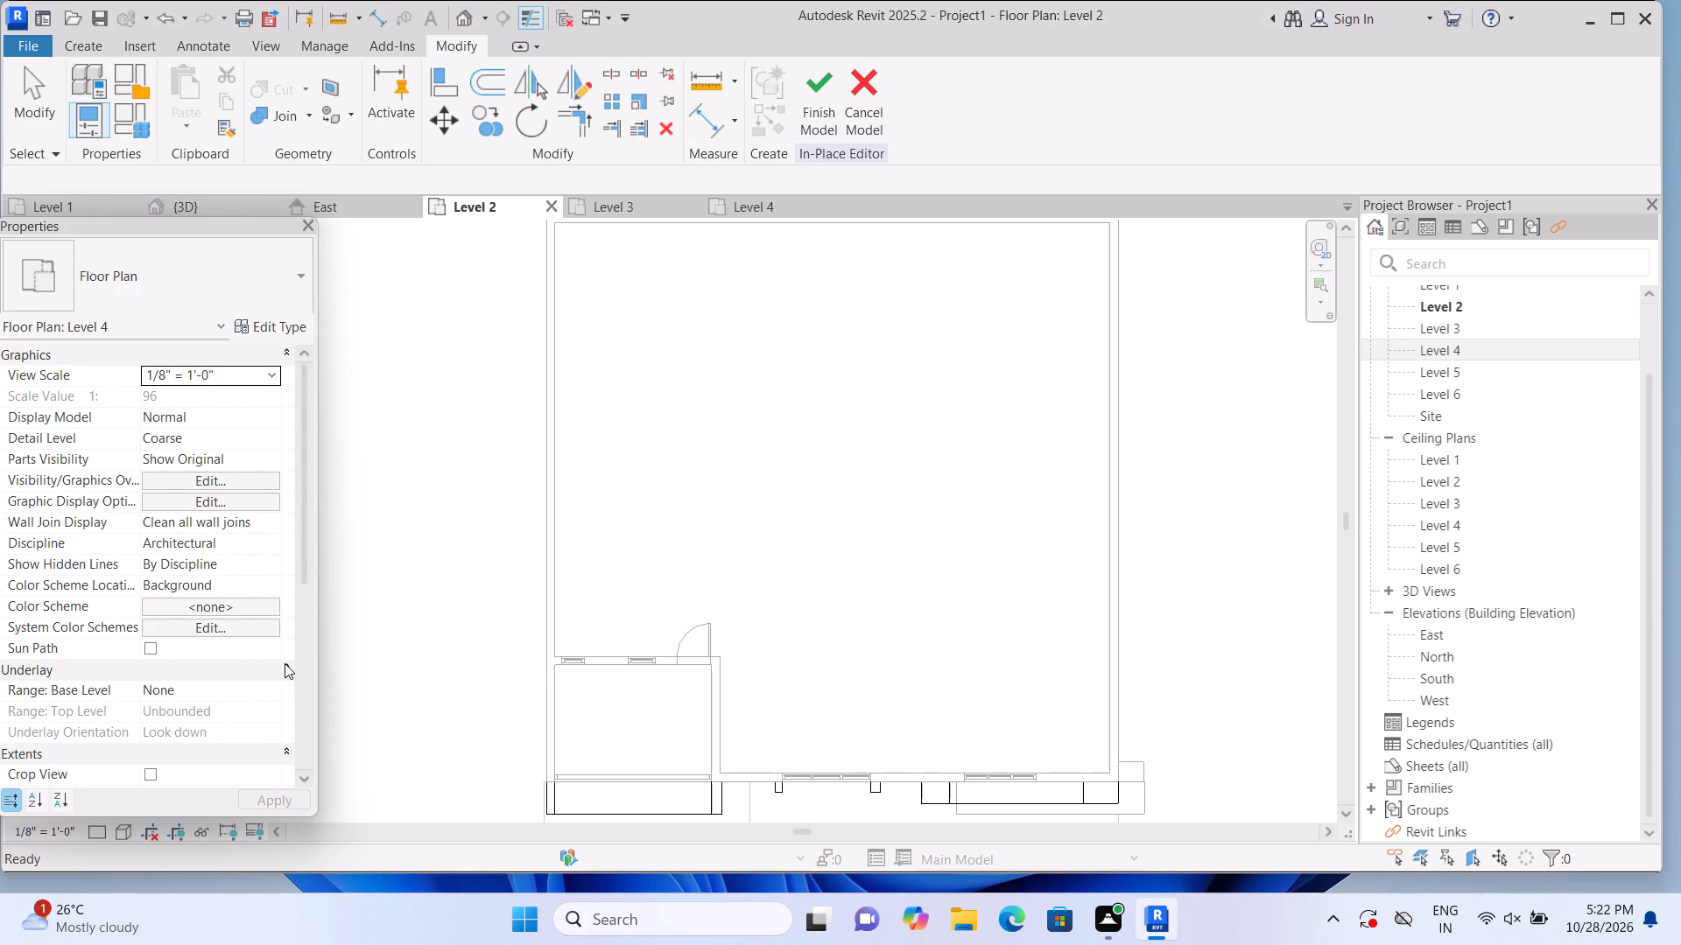
{"action": "left_click", "coordinate": [252, 688]}
{"action": "left_click", "coordinate": [276, 688]}
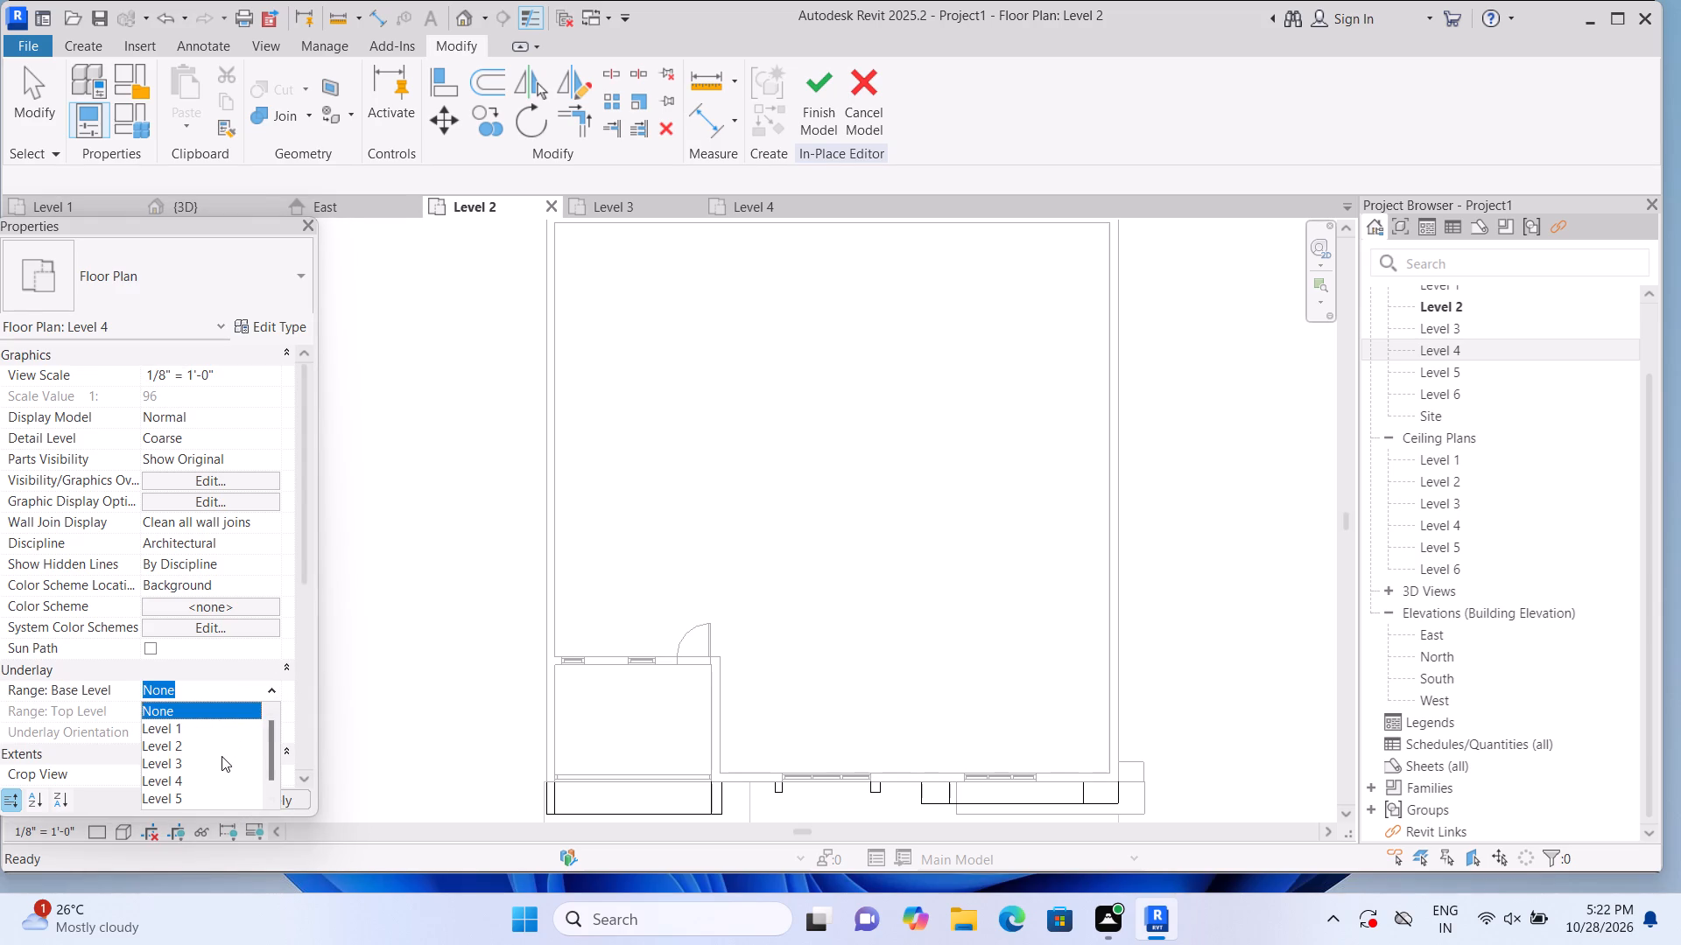
{"action": "left_click", "coordinate": [199, 766]}
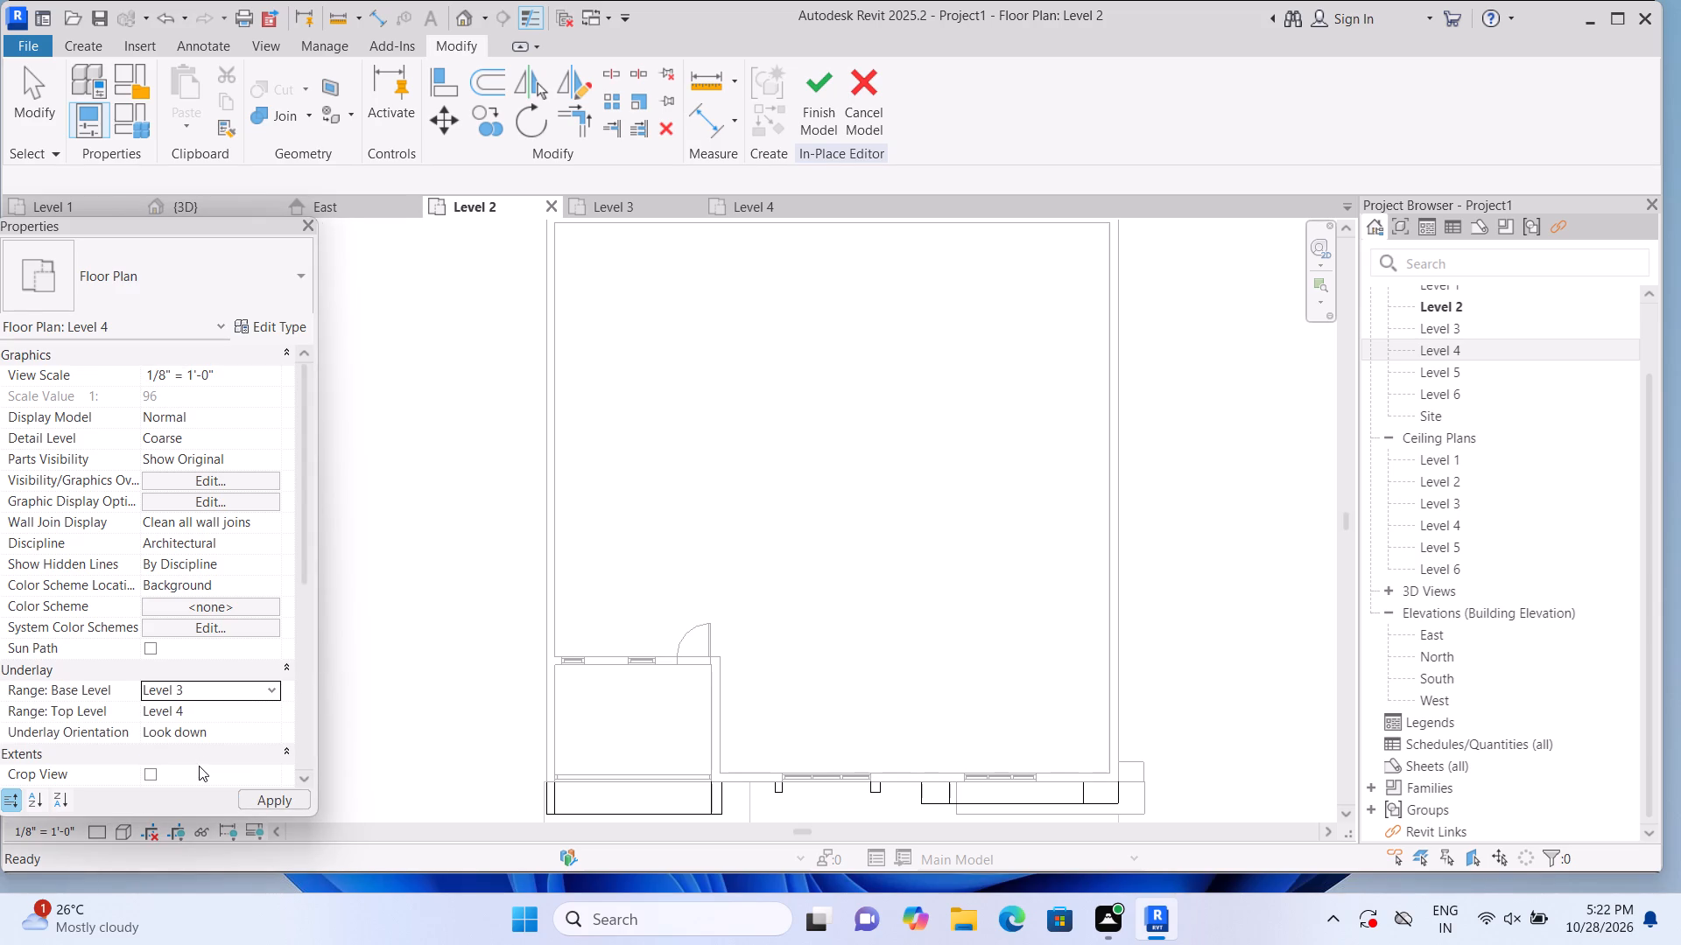
{"action": "left_click", "coordinate": [267, 803]}
Examine the front blocks in the Level 2 plan, the level heights in the East elevation, and the outline in the Level 4 plan.
{"action": "scroll", "coordinate": [902, 546], "scroll_direction": "down", "scroll_amount": 2}
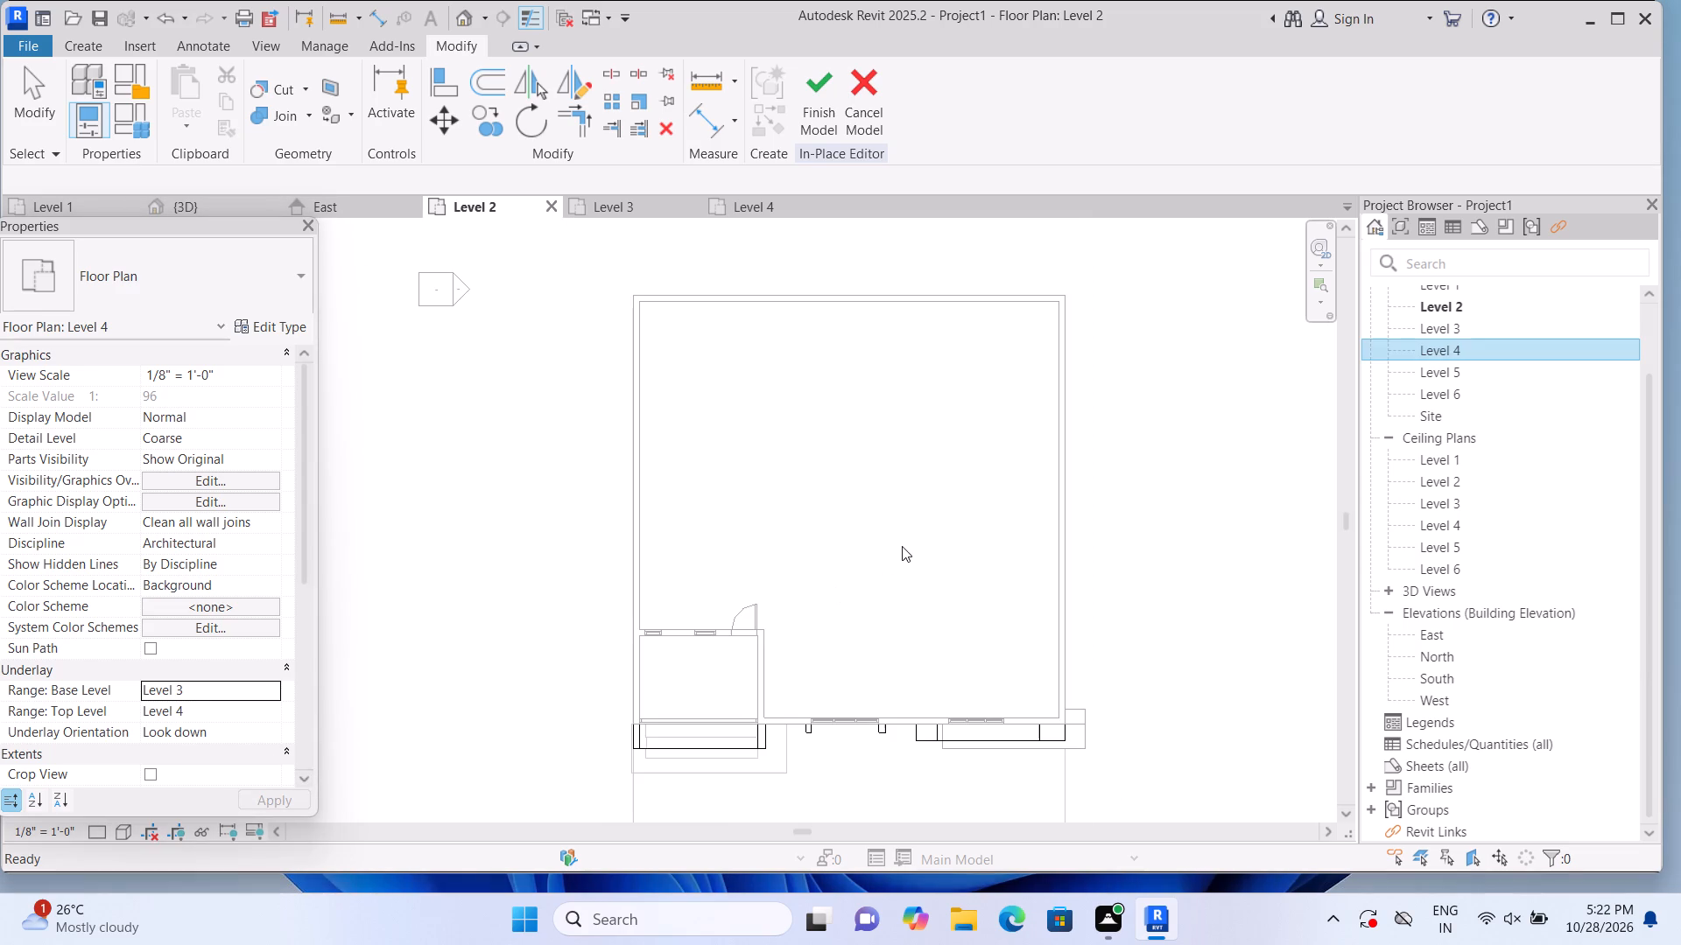
{"action": "middle_click_drag", "start_coordinate": [994, 641], "coordinate": [992, 641]}
{"action": "middle_click_drag", "start_coordinate": [992, 641], "coordinate": [945, 588]}
{"action": "scroll", "coordinate": [988, 679], "scroll_direction": "up", "scroll_amount": 1}
{"action": "middle_click_drag", "start_coordinate": [983, 701], "coordinate": [912, 650]}
{"action": "scroll", "coordinate": [911, 672], "scroll_direction": "up", "scroll_amount": 1}
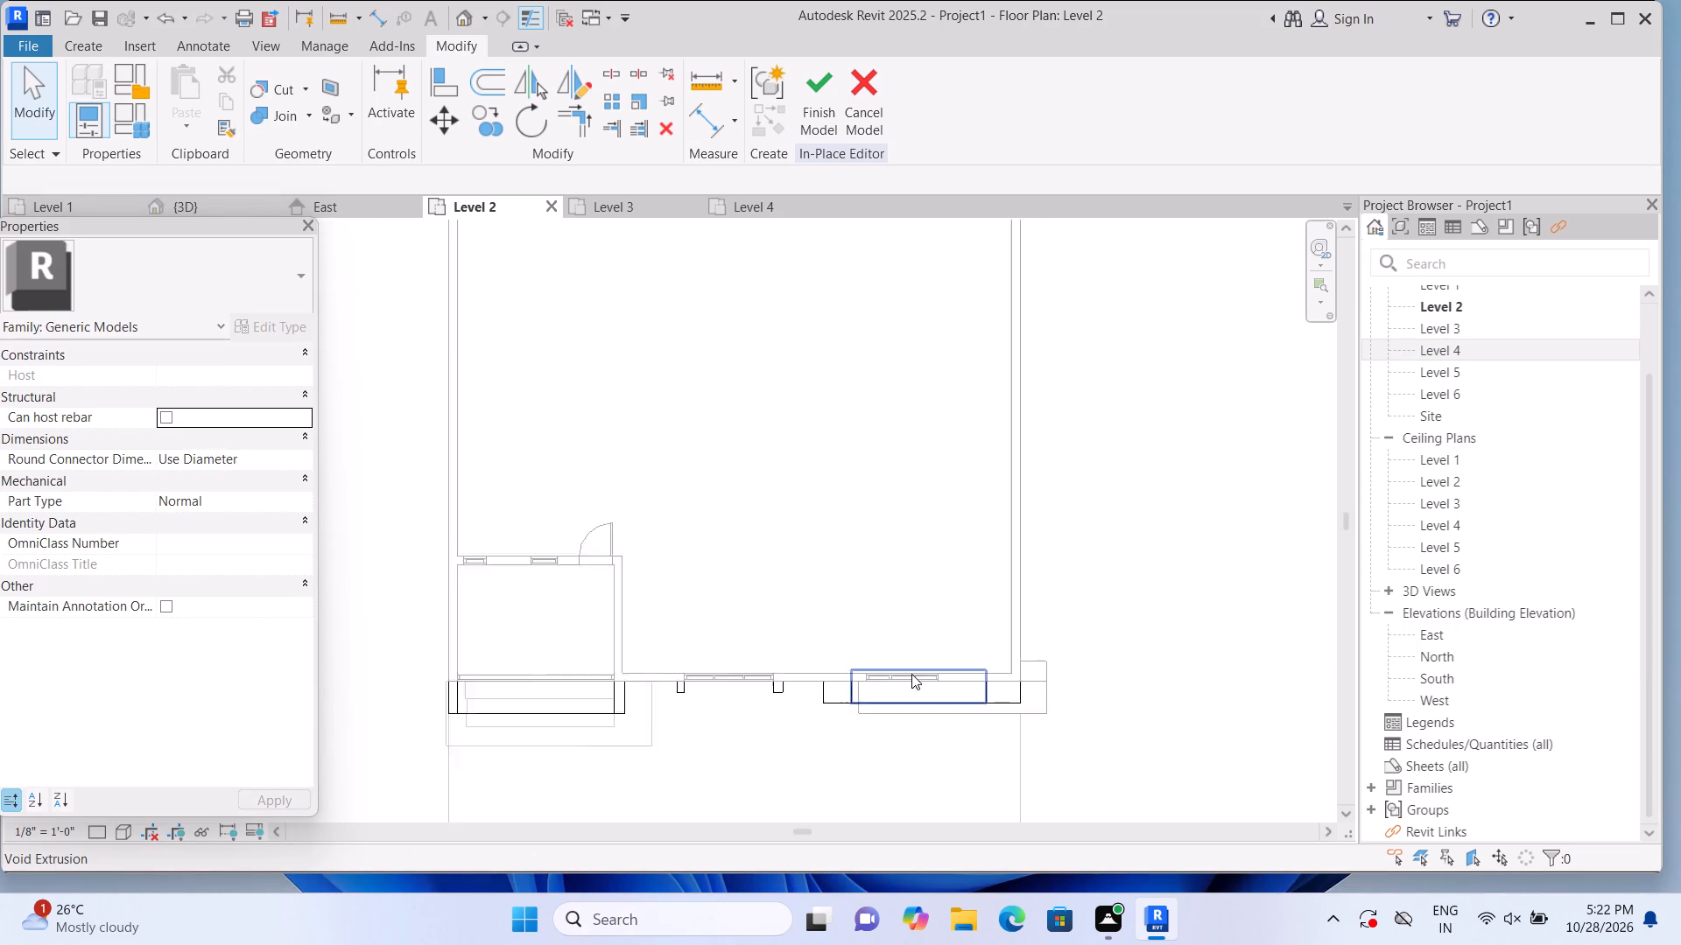
{"action": "scroll", "coordinate": [911, 674], "scroll_direction": "up", "scroll_amount": 1}
{"action": "left_click", "coordinate": [1447, 379]}
{"action": "left_click", "coordinate": [1459, 354]}
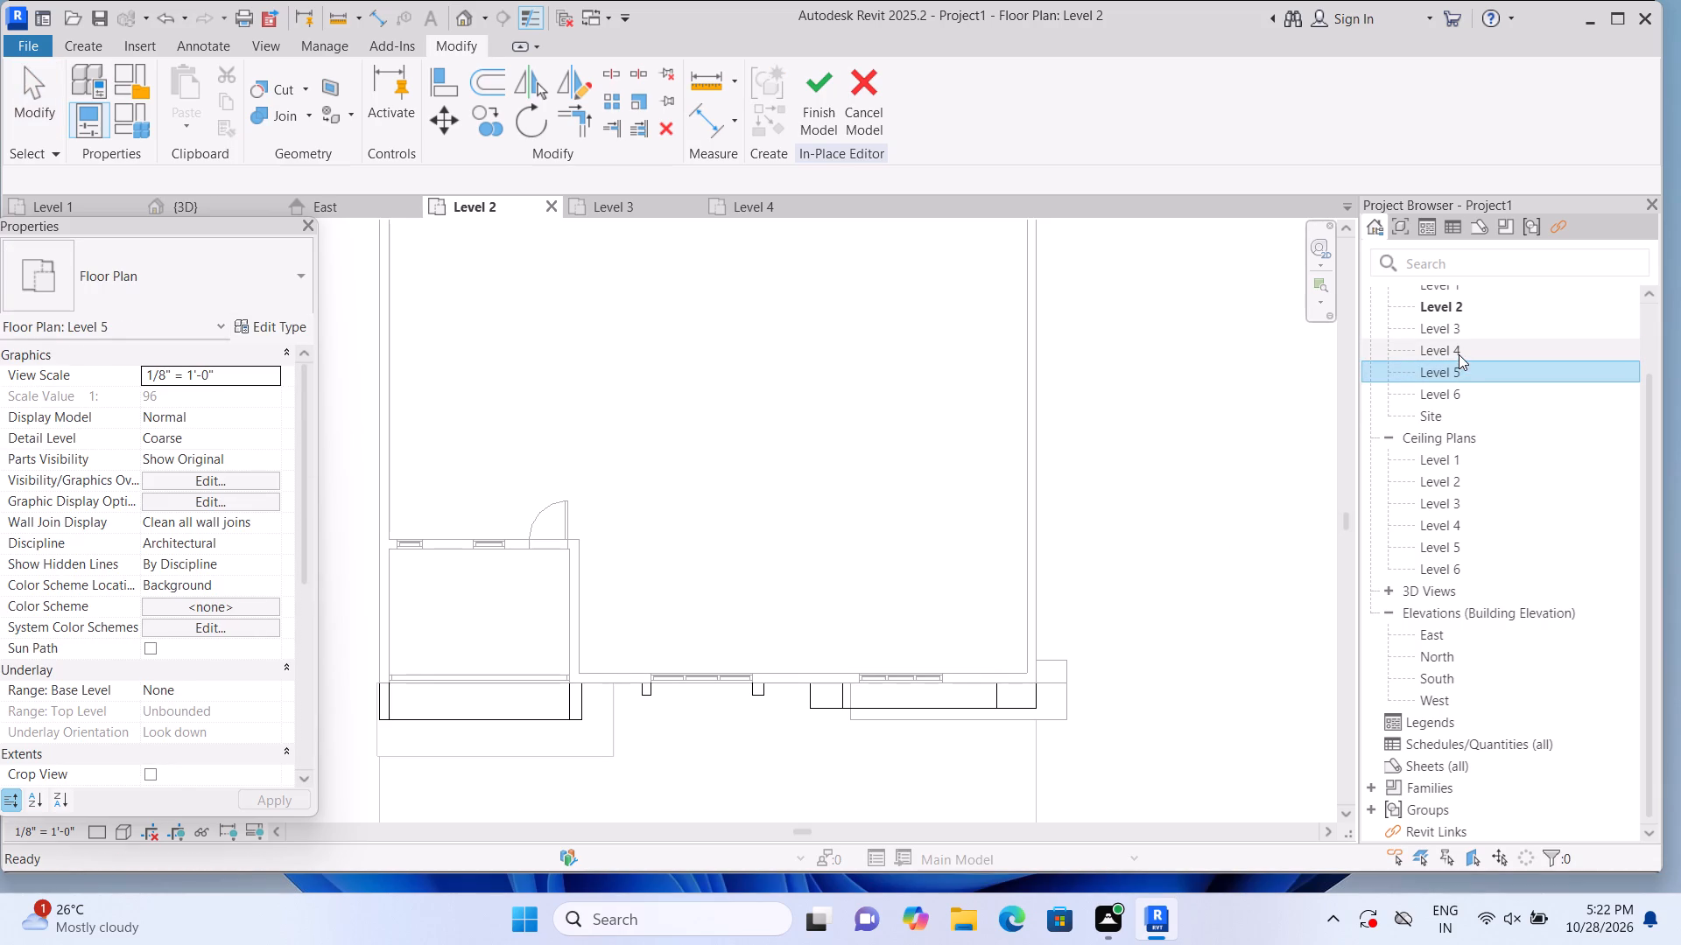
{"action": "double_click", "coordinate": [1437, 638]}
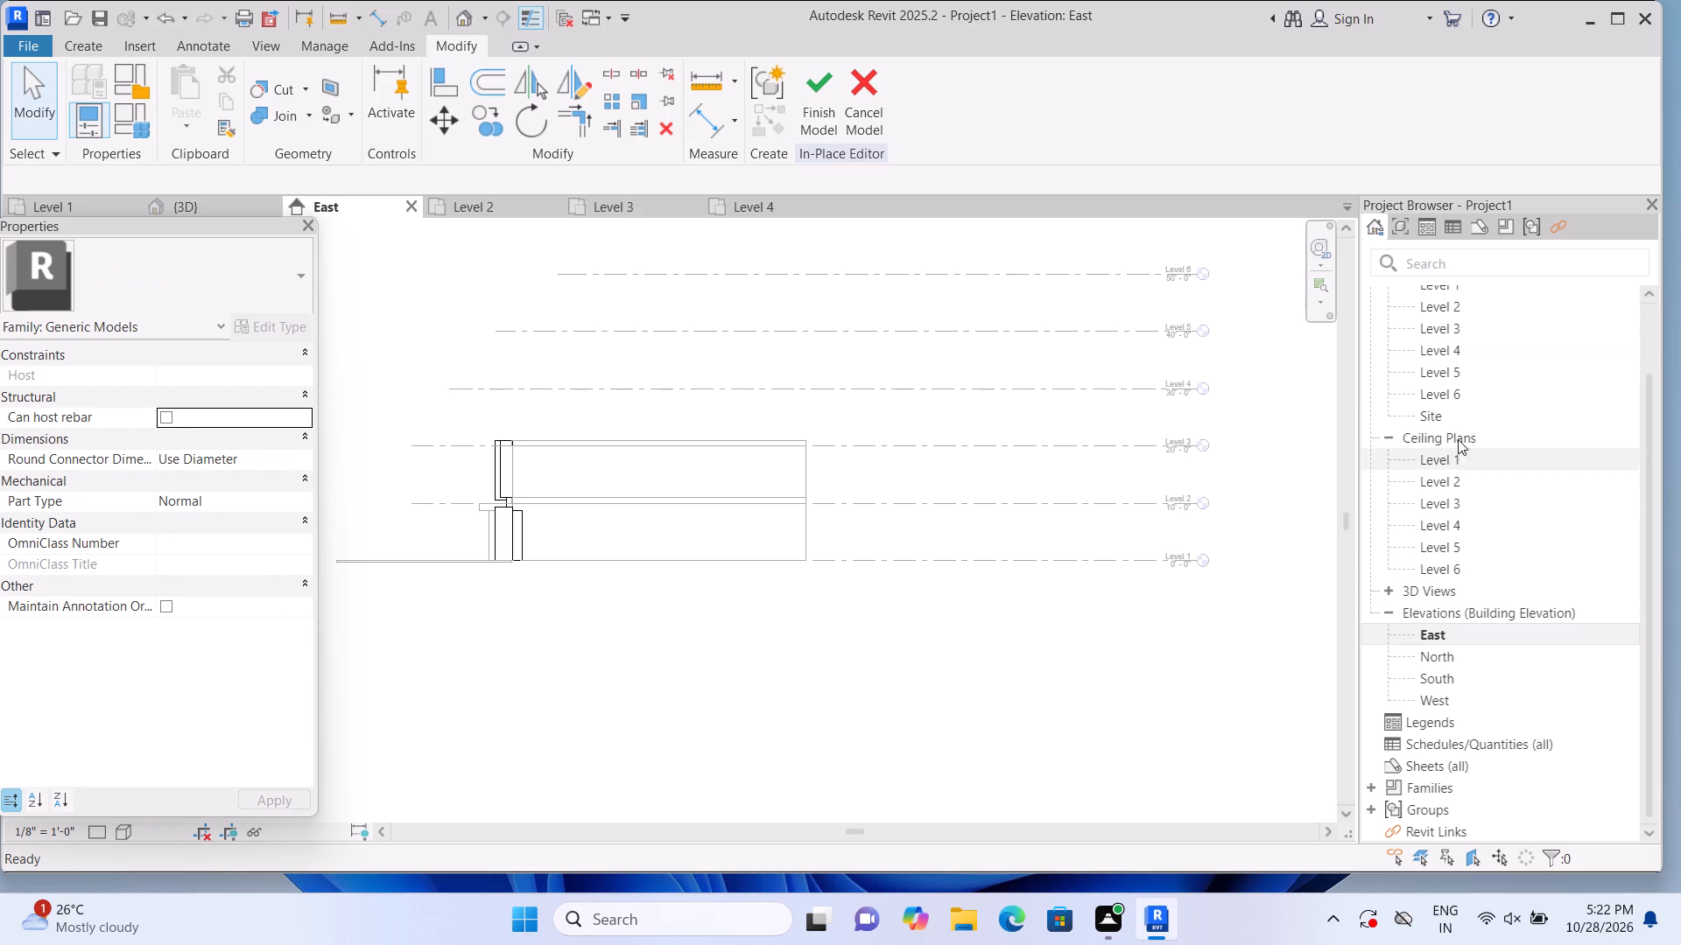
{"action": "double_click", "coordinate": [1467, 356]}
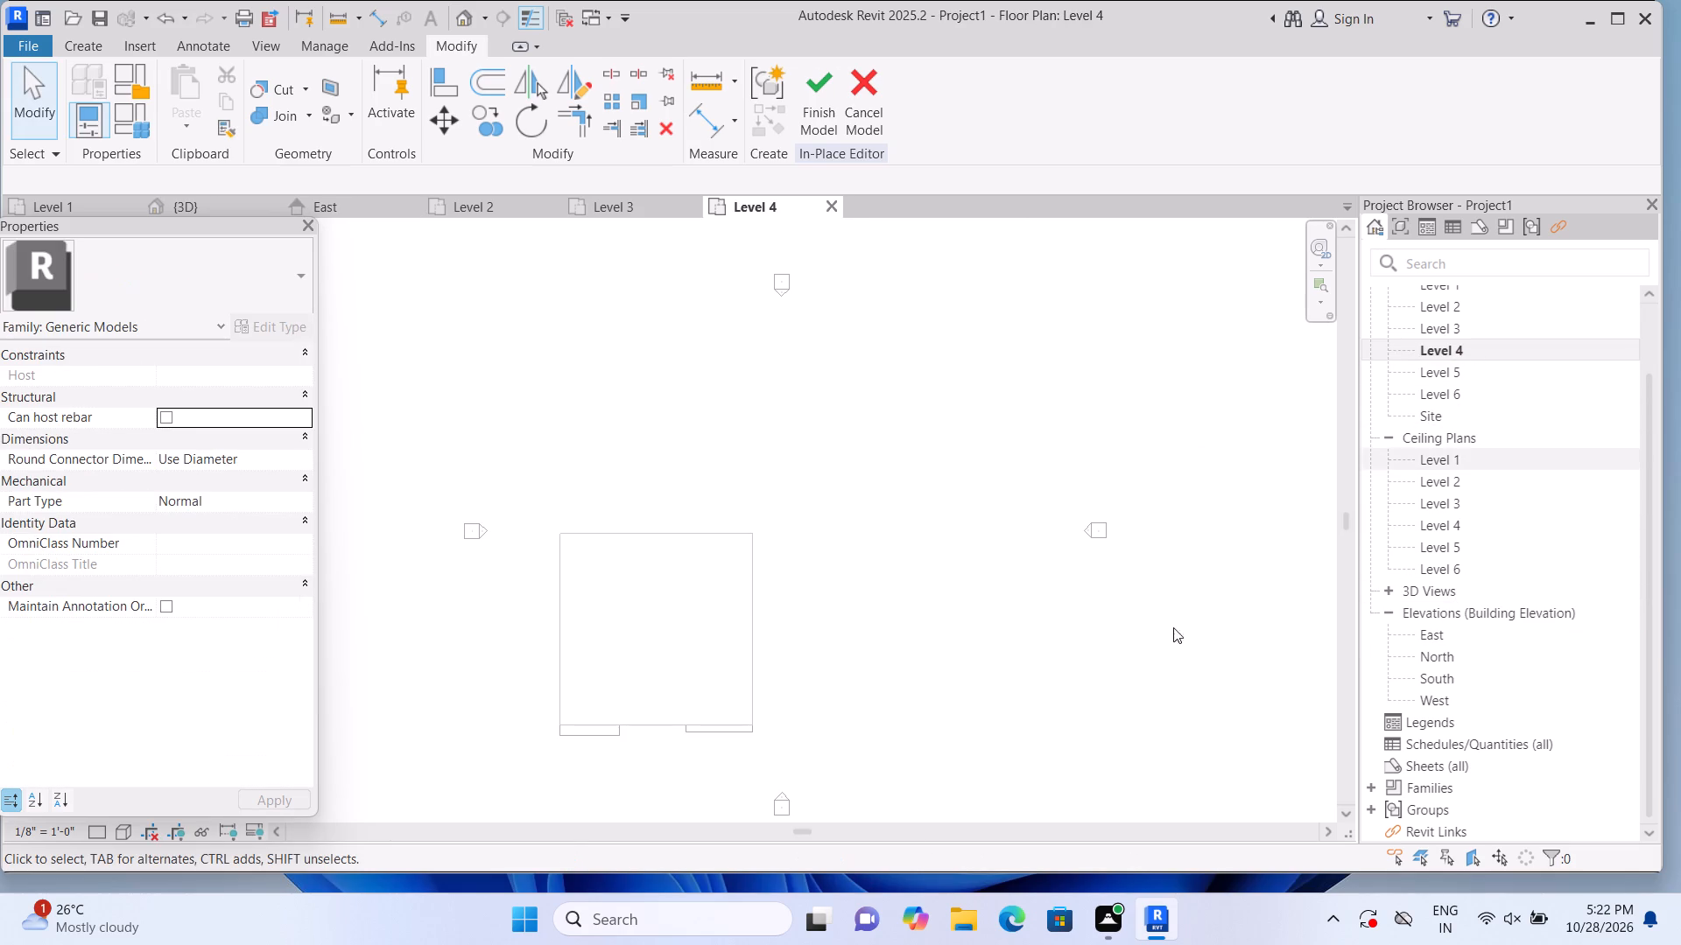
{"action": "scroll", "coordinate": [580, 784], "scroll_direction": "up", "scroll_amount": 5}
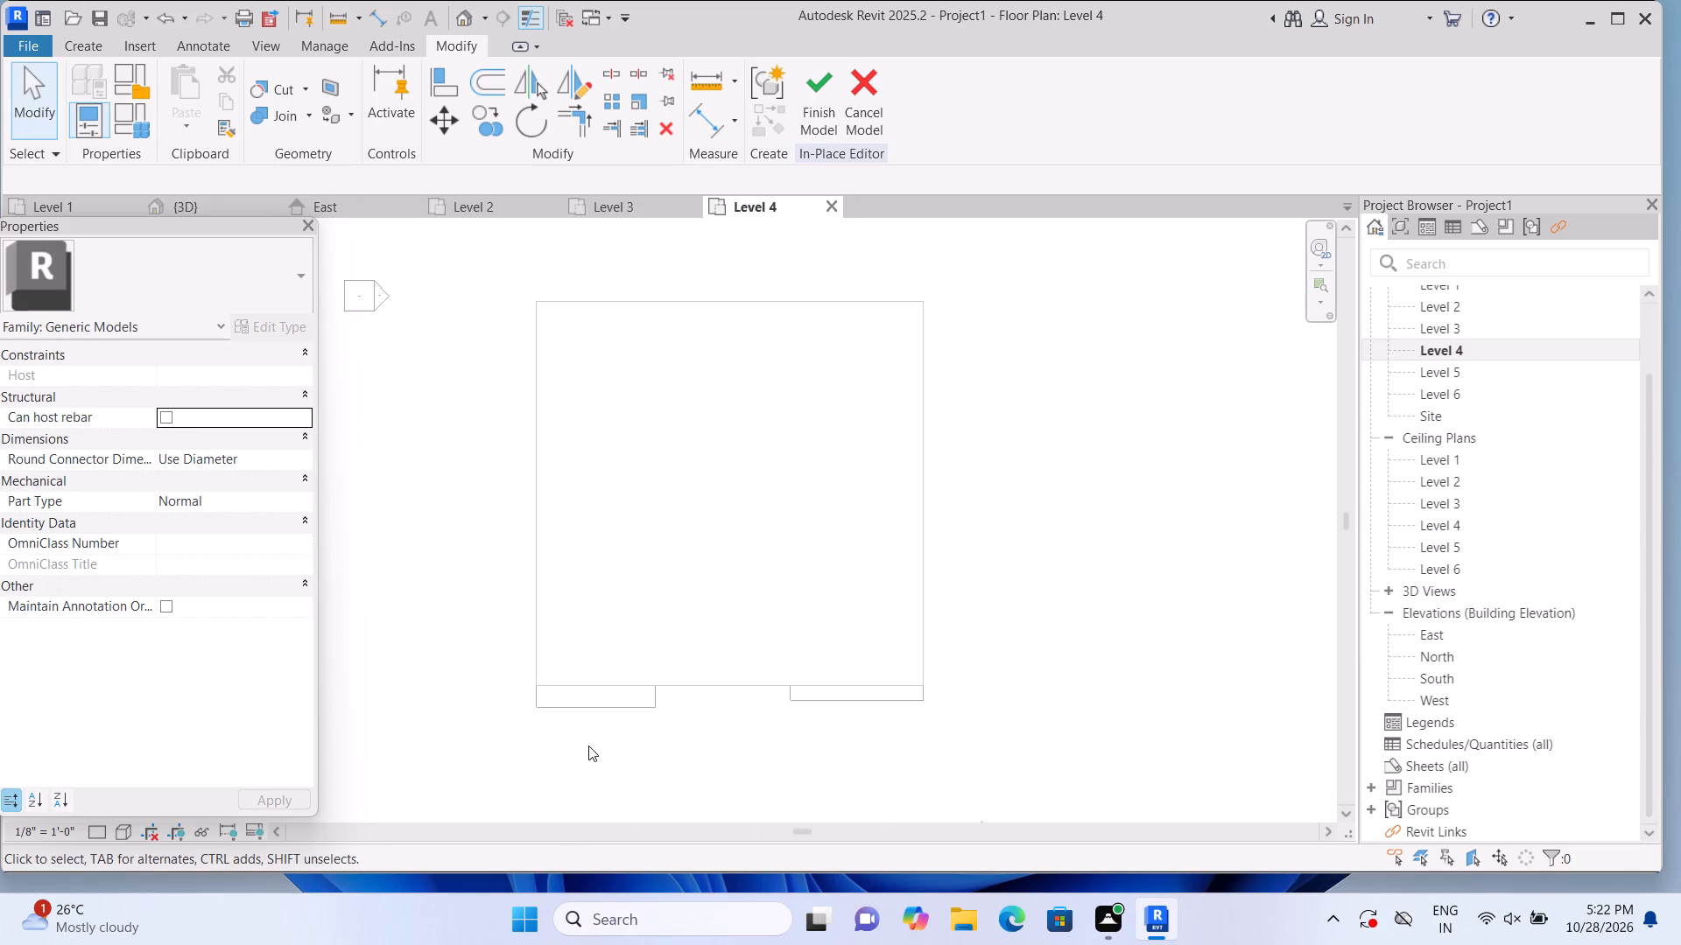
{"action": "scroll", "coordinate": [588, 745], "scroll_direction": "up", "scroll_amount": 2}
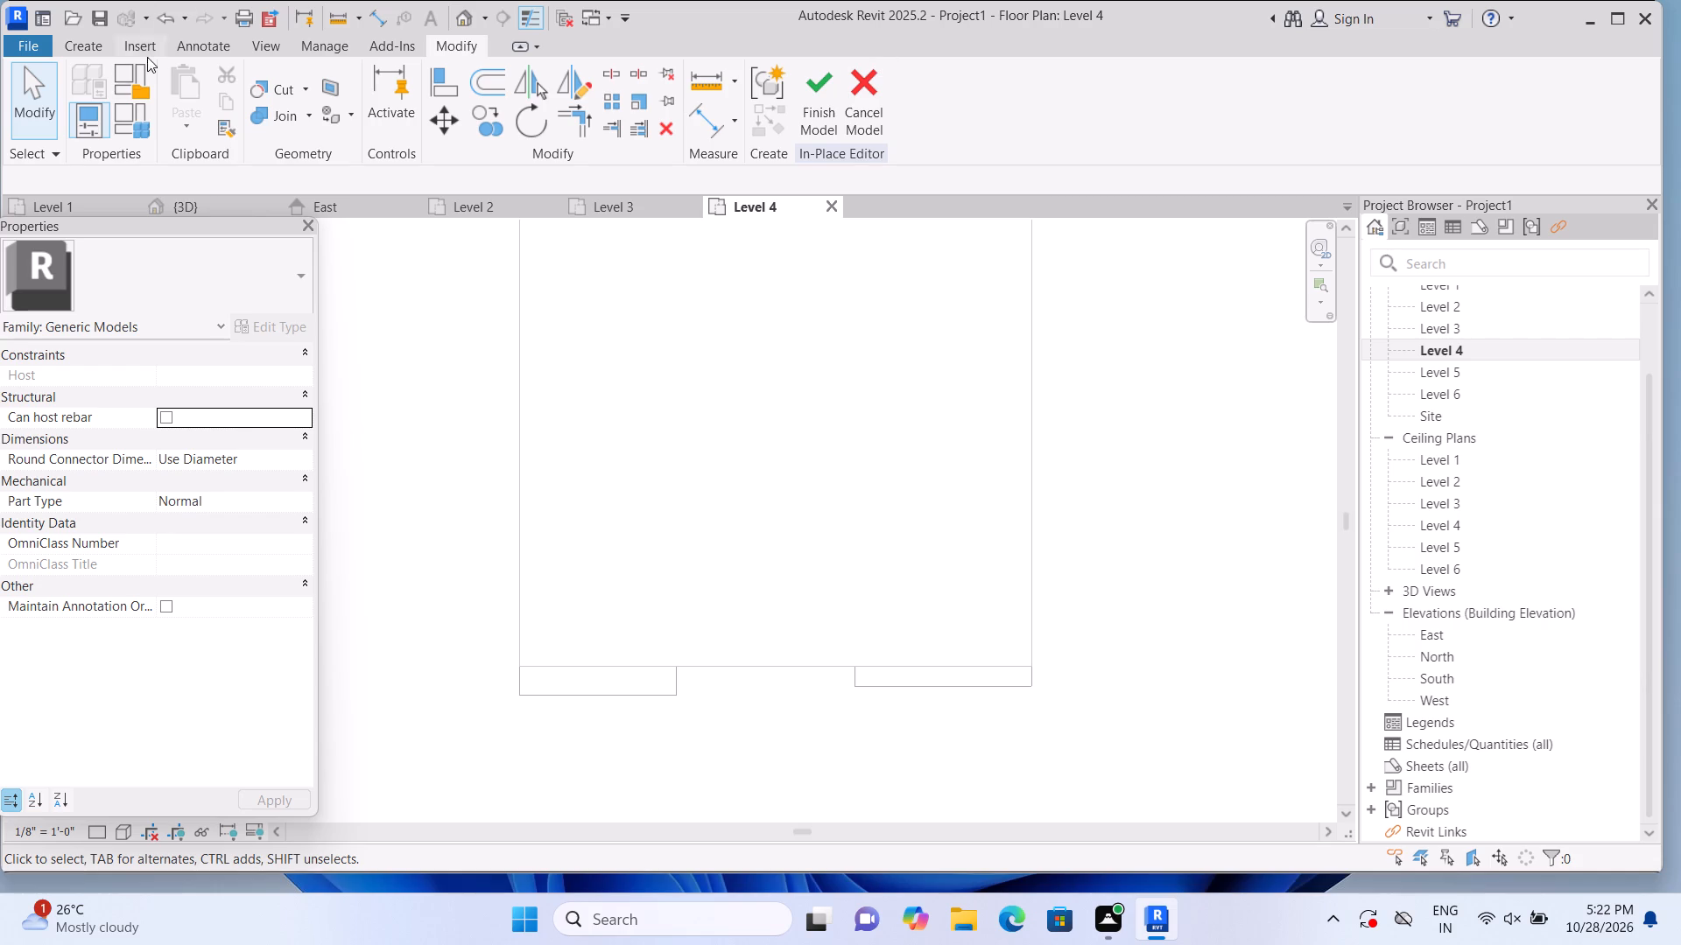
Finish the in-place model without saving the project.
{"action": "left_click", "coordinate": [805, 118]}
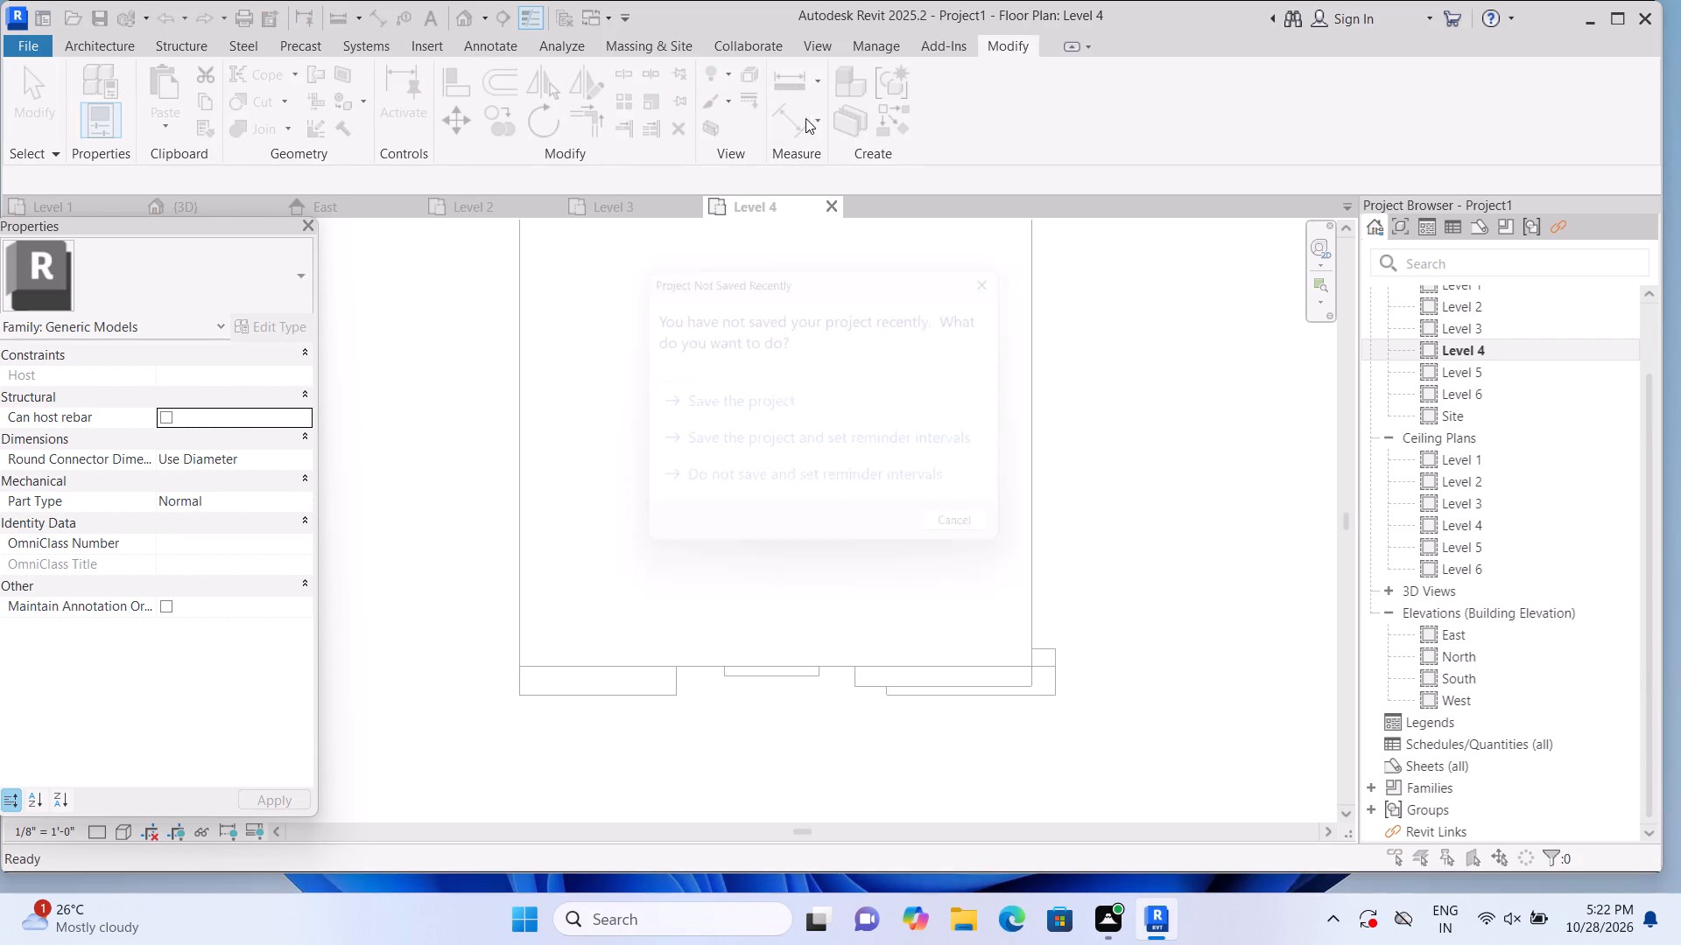
{"action": "left_click", "coordinate": [1014, 278]}
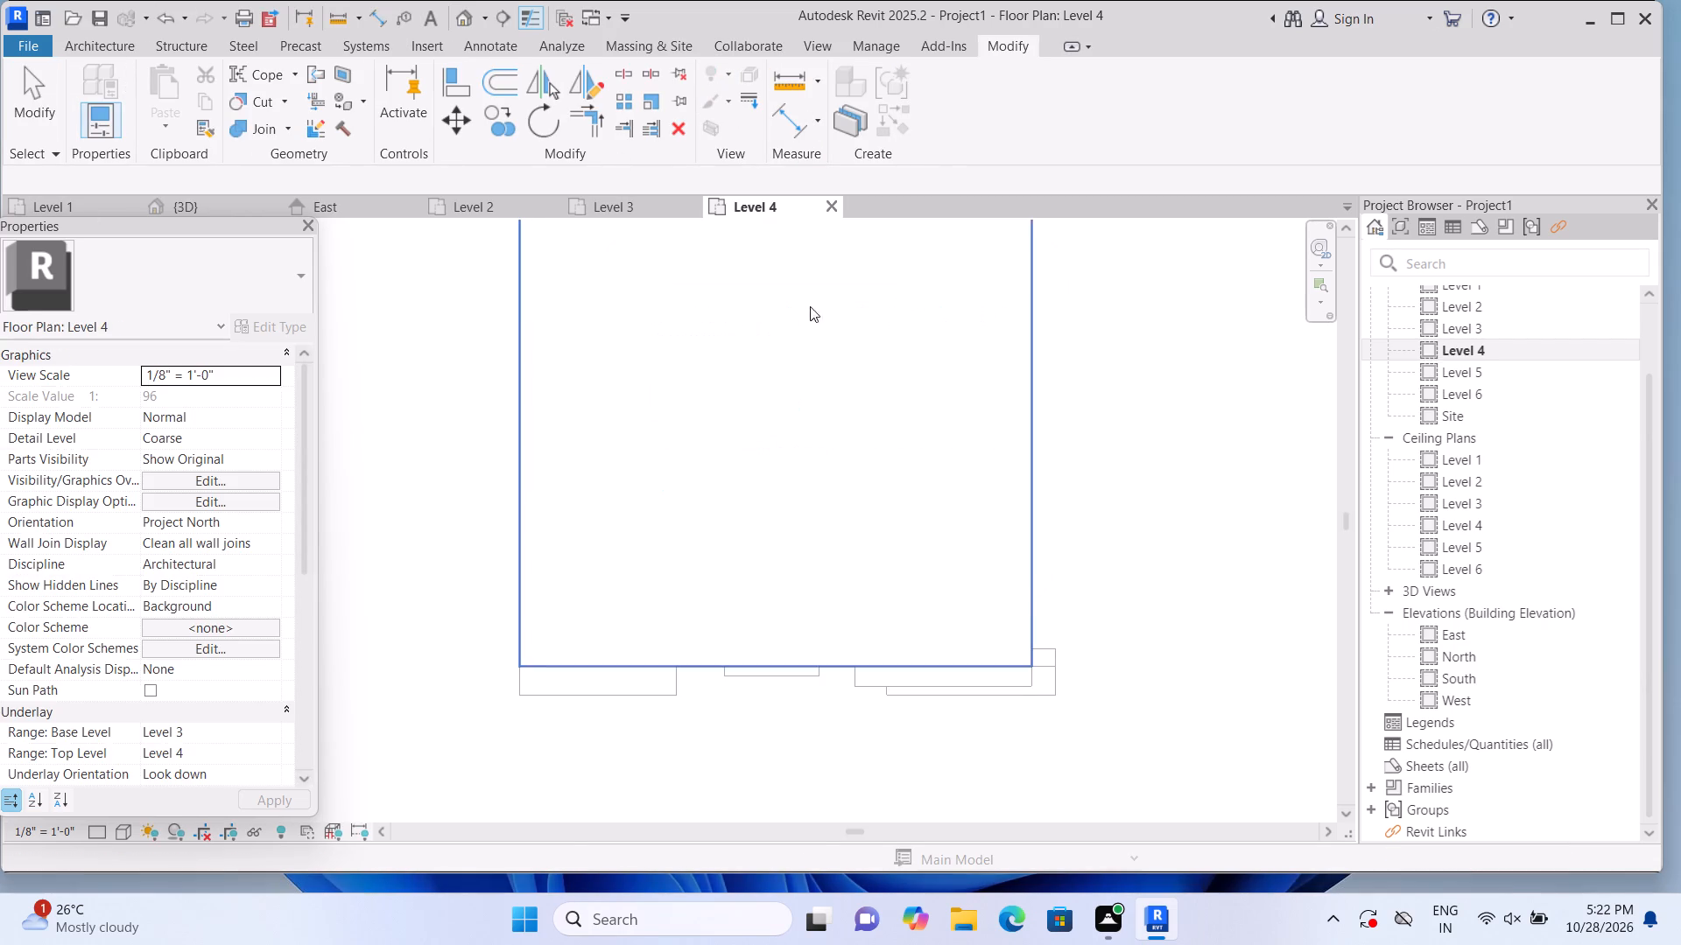
Draw a closed rectangle of four 9" basic walls on Level 4, about 17'-9" by 4'-0", behind the front block at the east corner.
{"action": "left_click", "coordinate": [123, 47]}
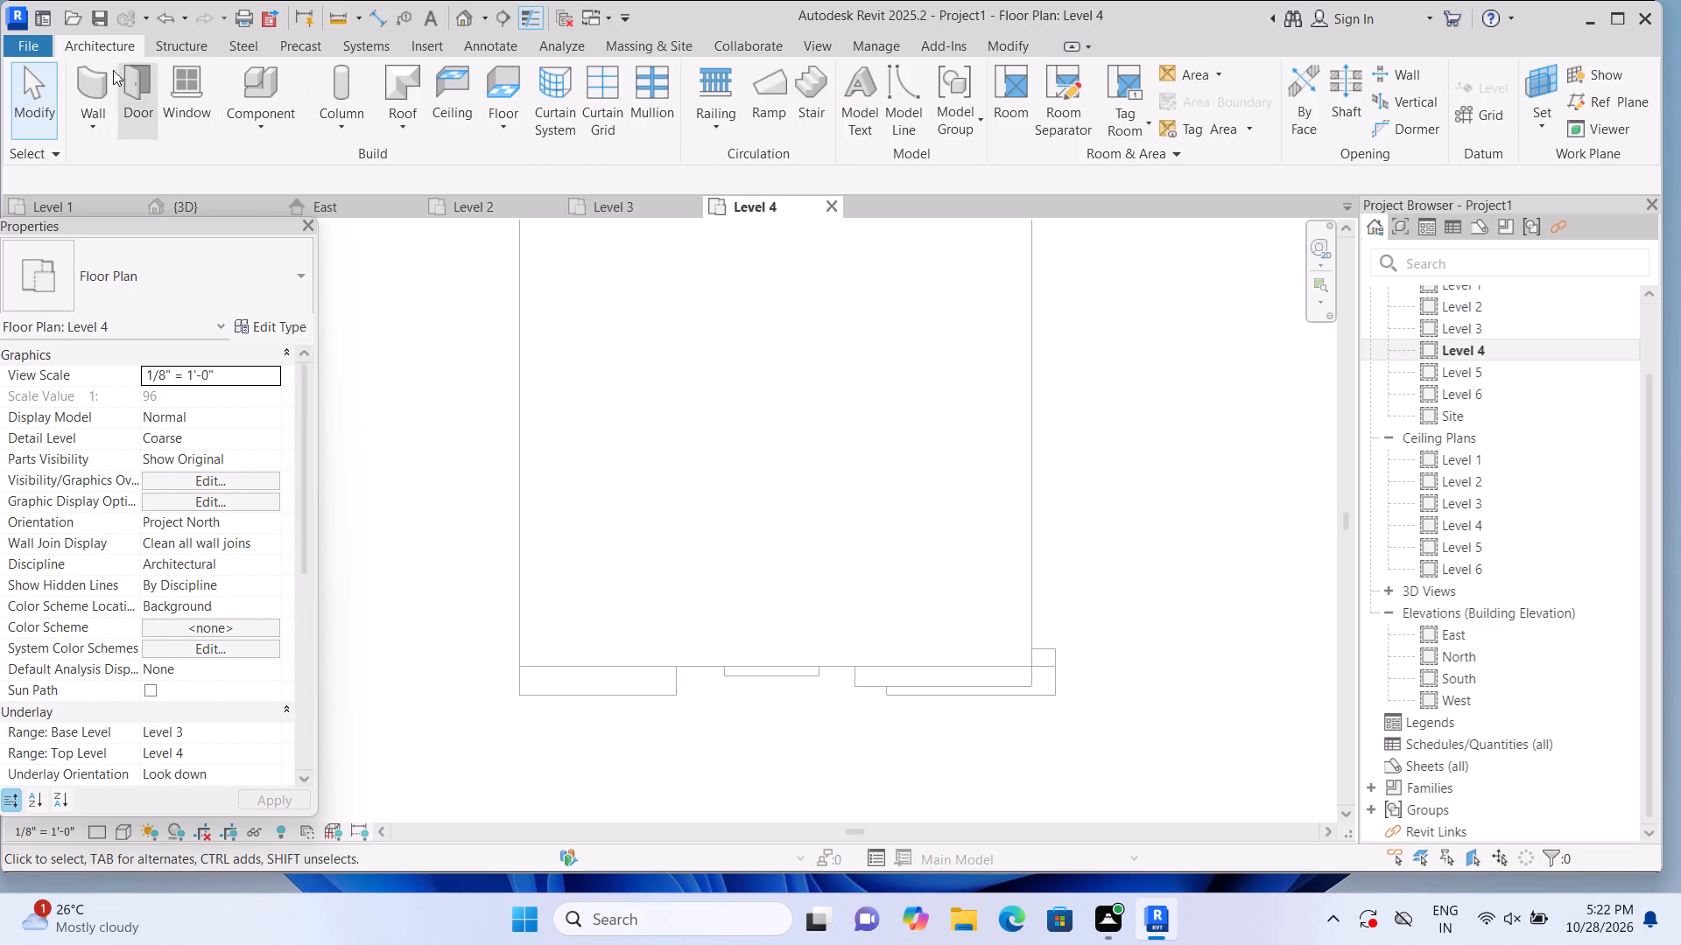
{"action": "left_click", "coordinate": [106, 74]}
{"action": "left_click", "coordinate": [293, 264]}
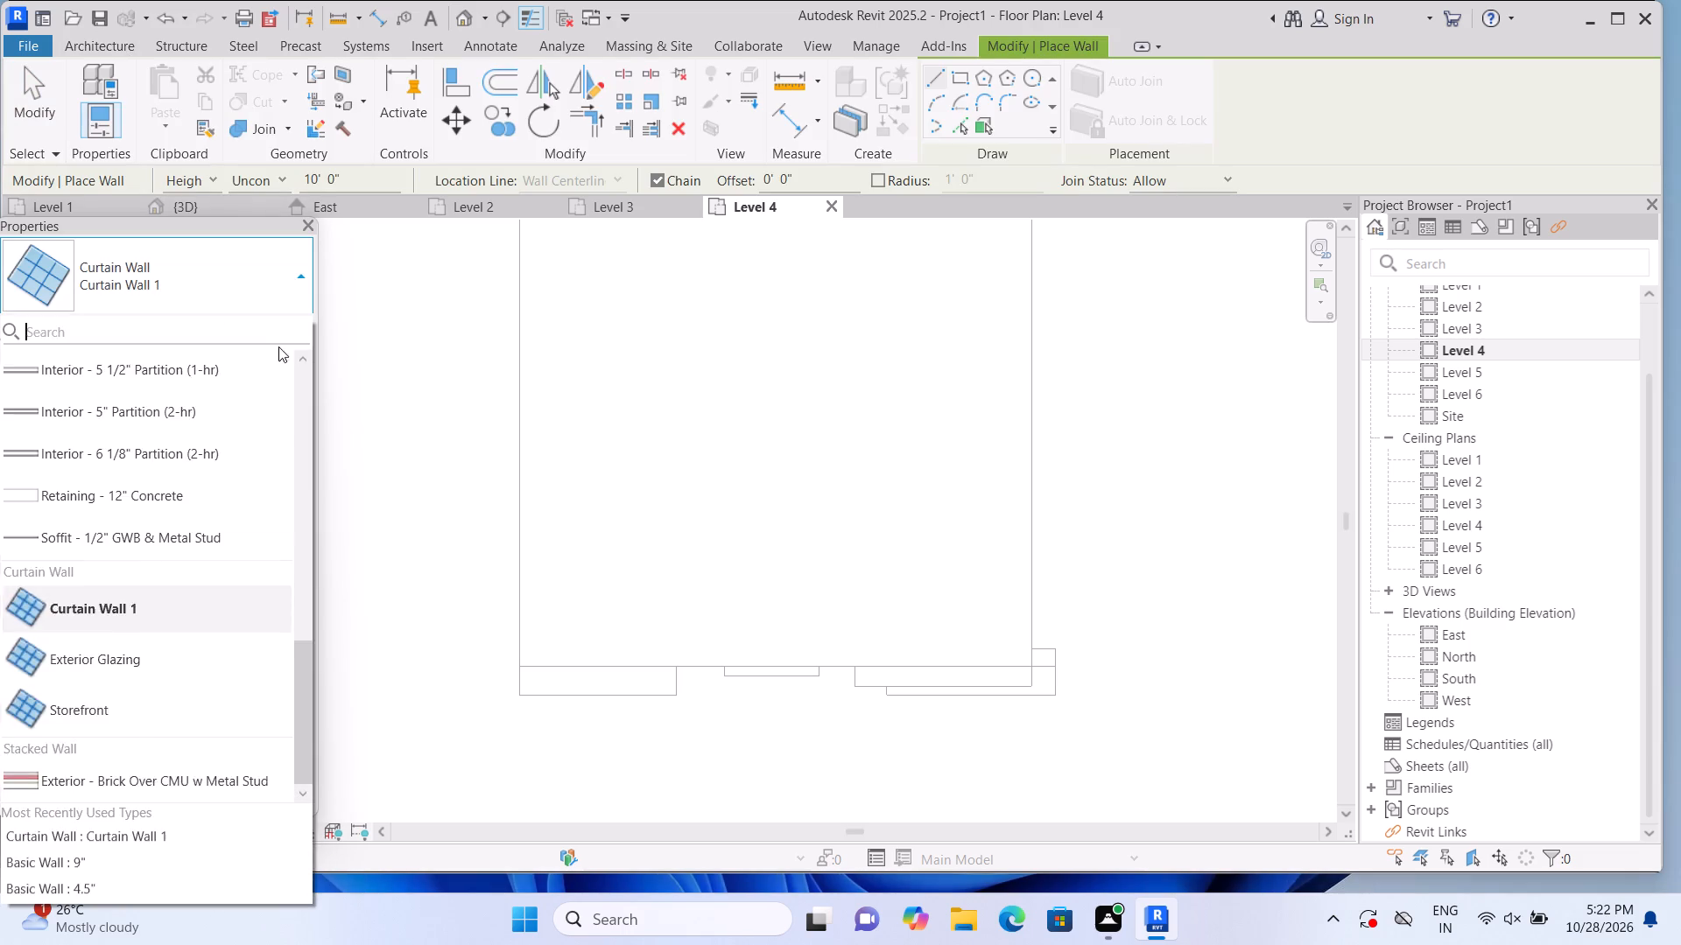
{"action": "scroll", "coordinate": [250, 389], "scroll_direction": "up", "scroll_amount": 8}
{"action": "left_click", "coordinate": [232, 422]}
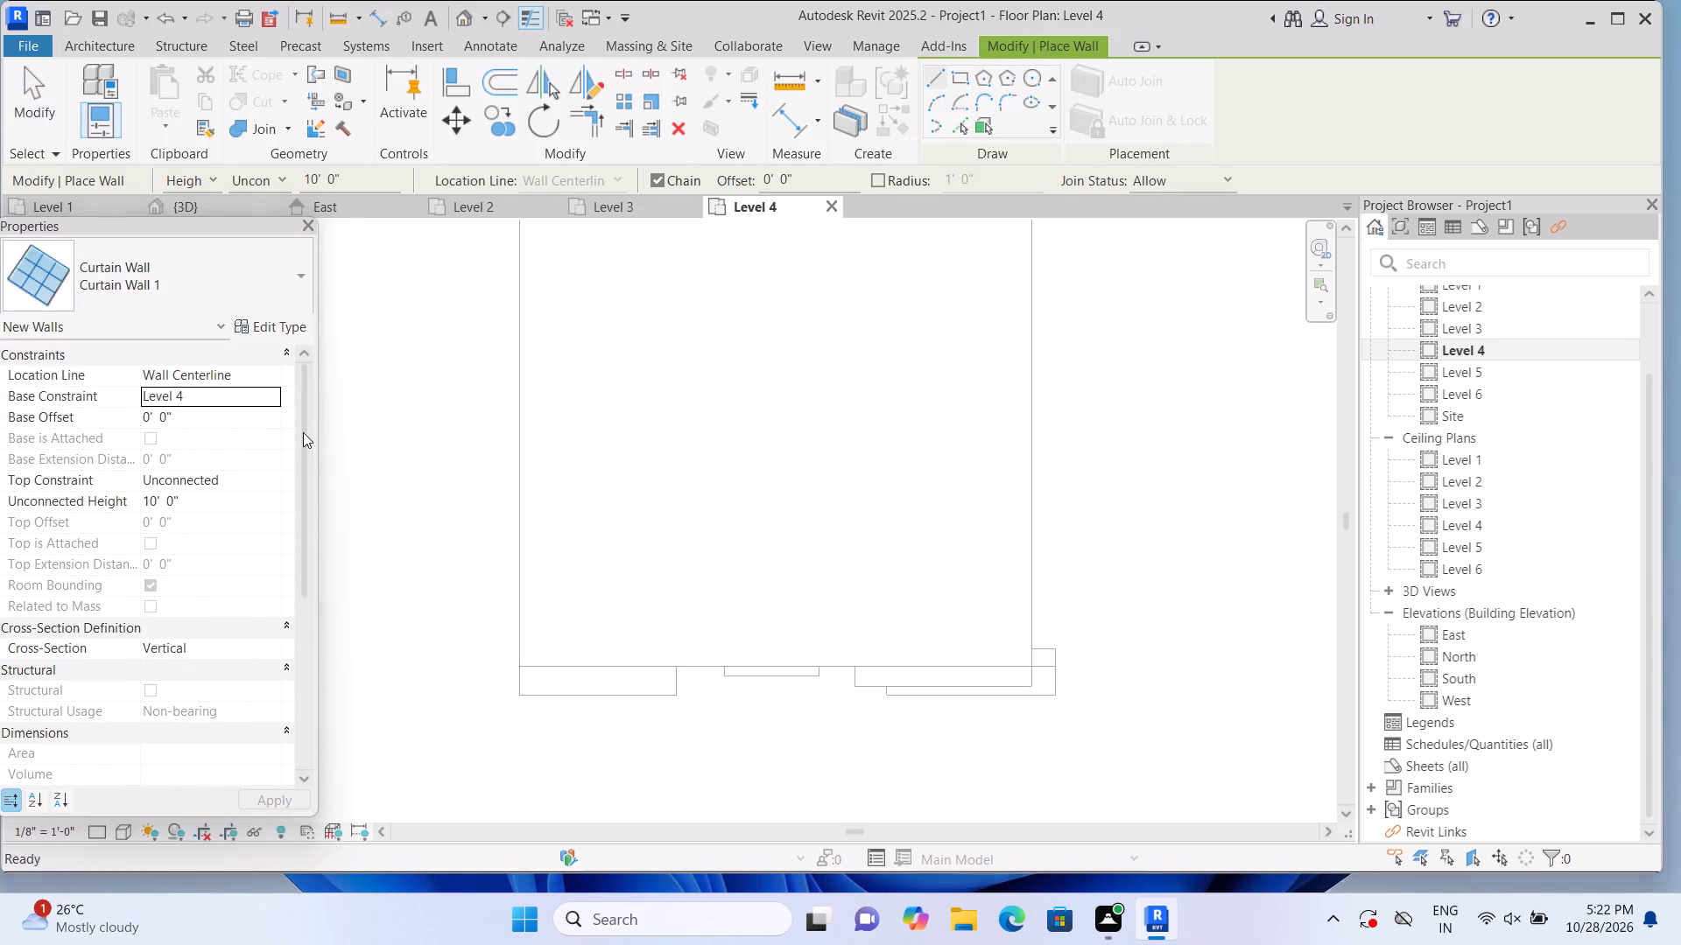
{"action": "middle_click_drag", "start_coordinate": [981, 656], "coordinate": [856, 663]}
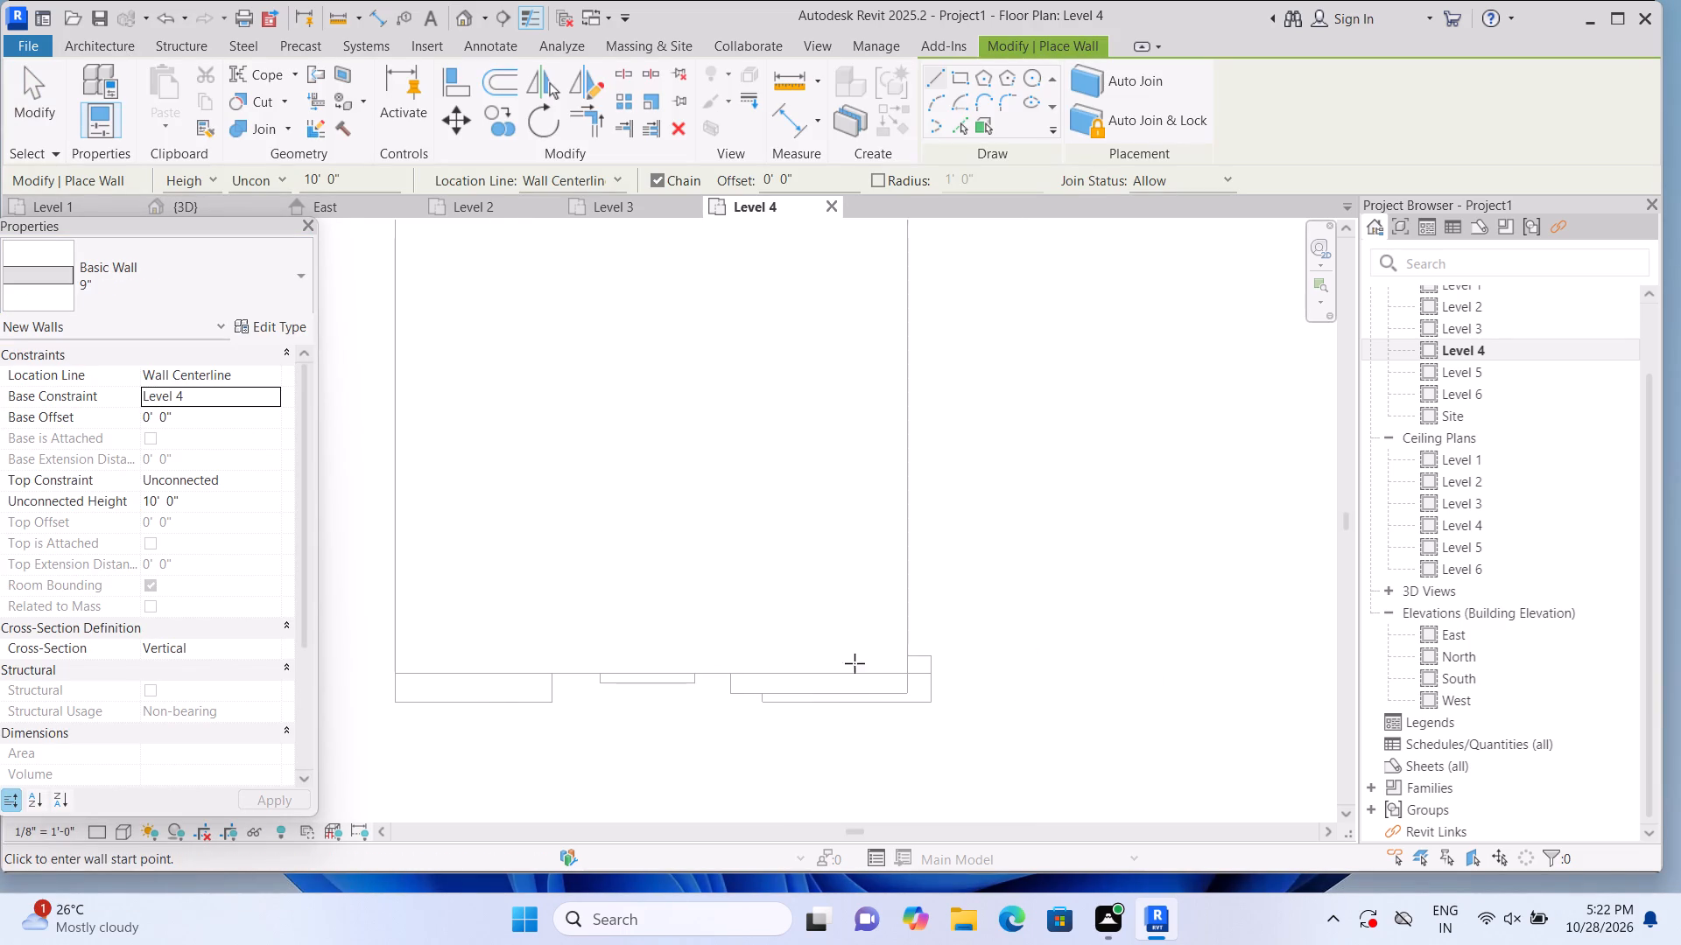
{"action": "left_click", "coordinate": [902, 669]}
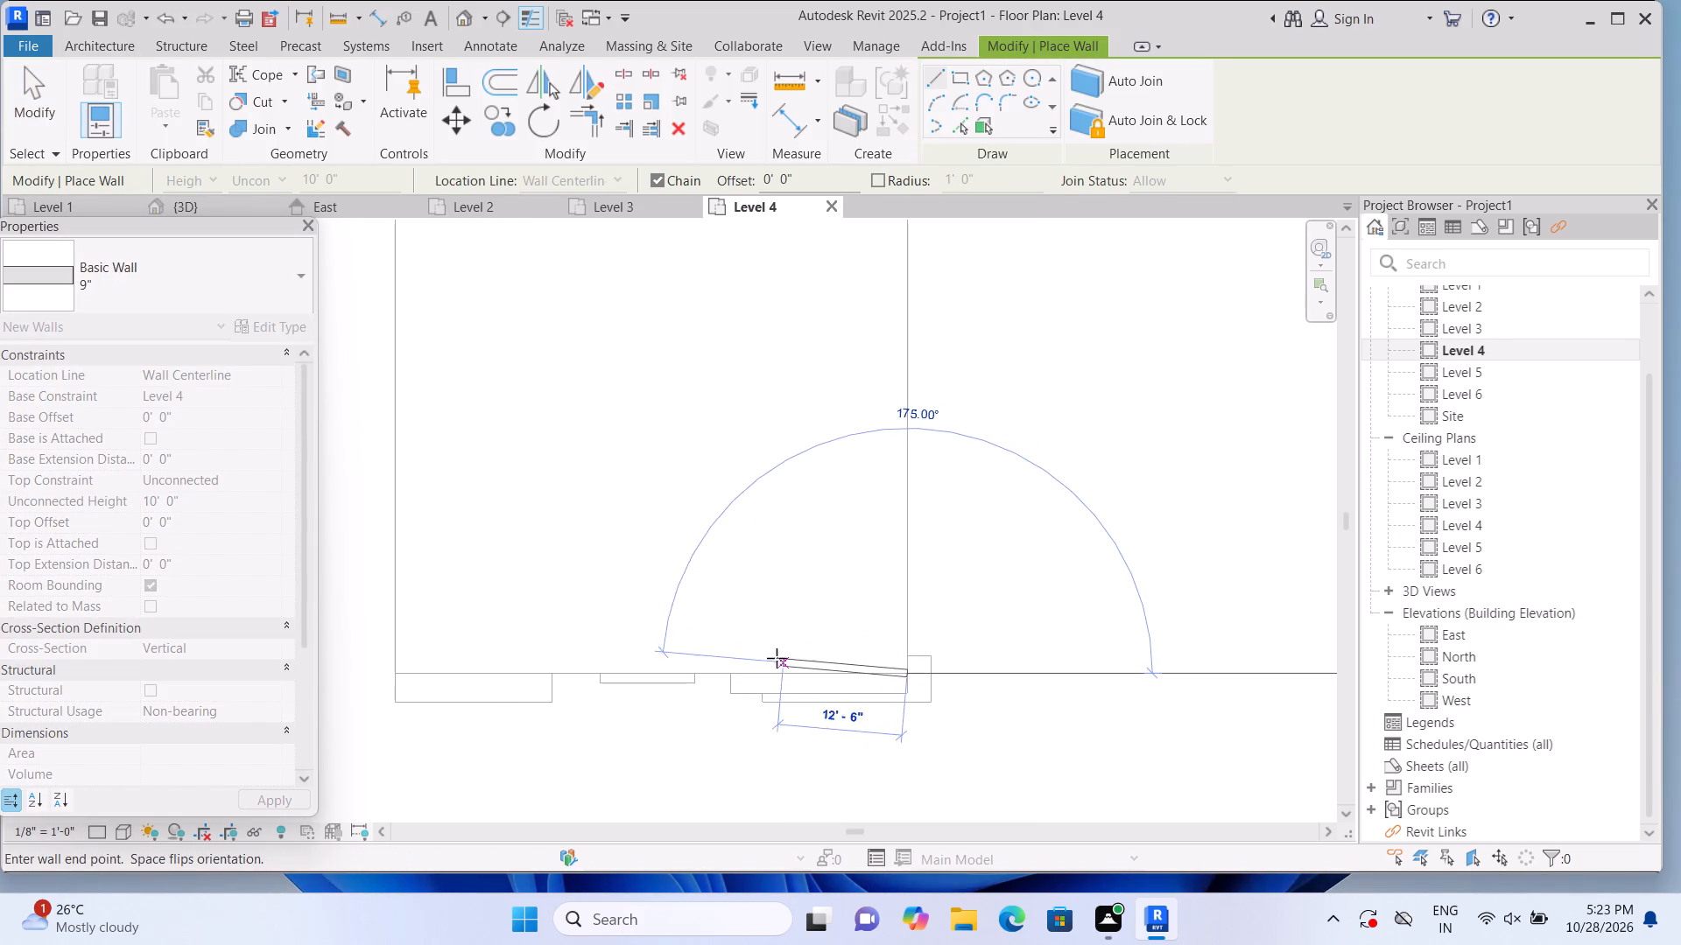
{"action": "key", "text": "Escape"}
{"action": "scroll", "coordinate": [764, 666], "scroll_direction": "up", "scroll_amount": 4}
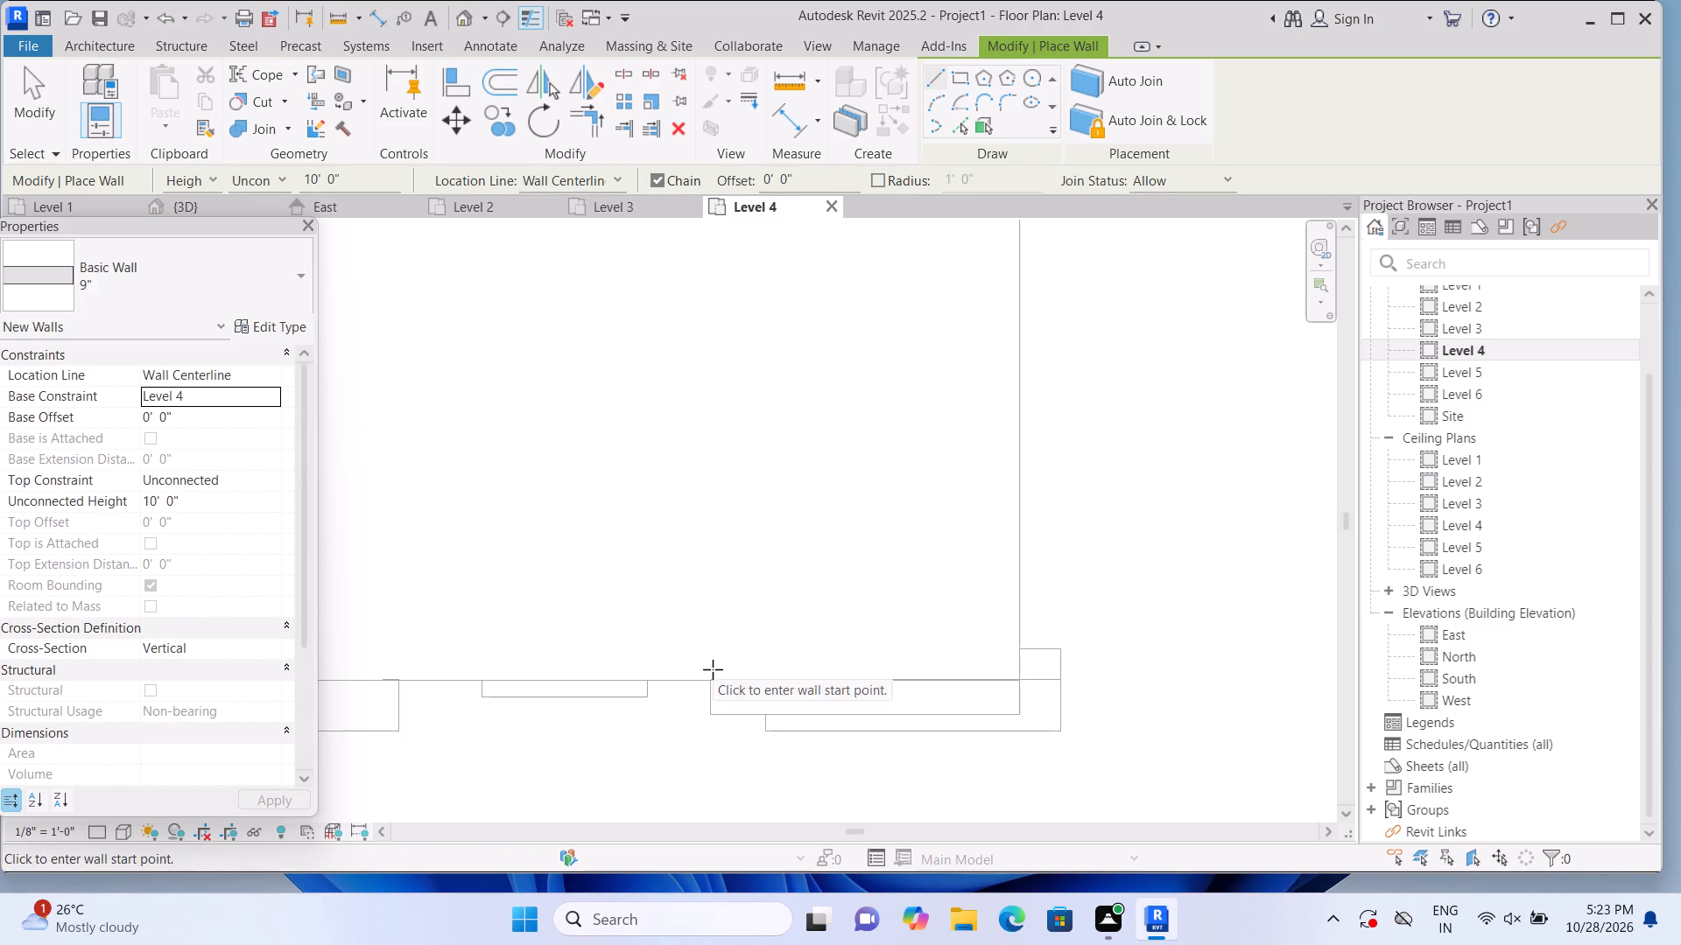
{"action": "left_click", "coordinate": [711, 673]}
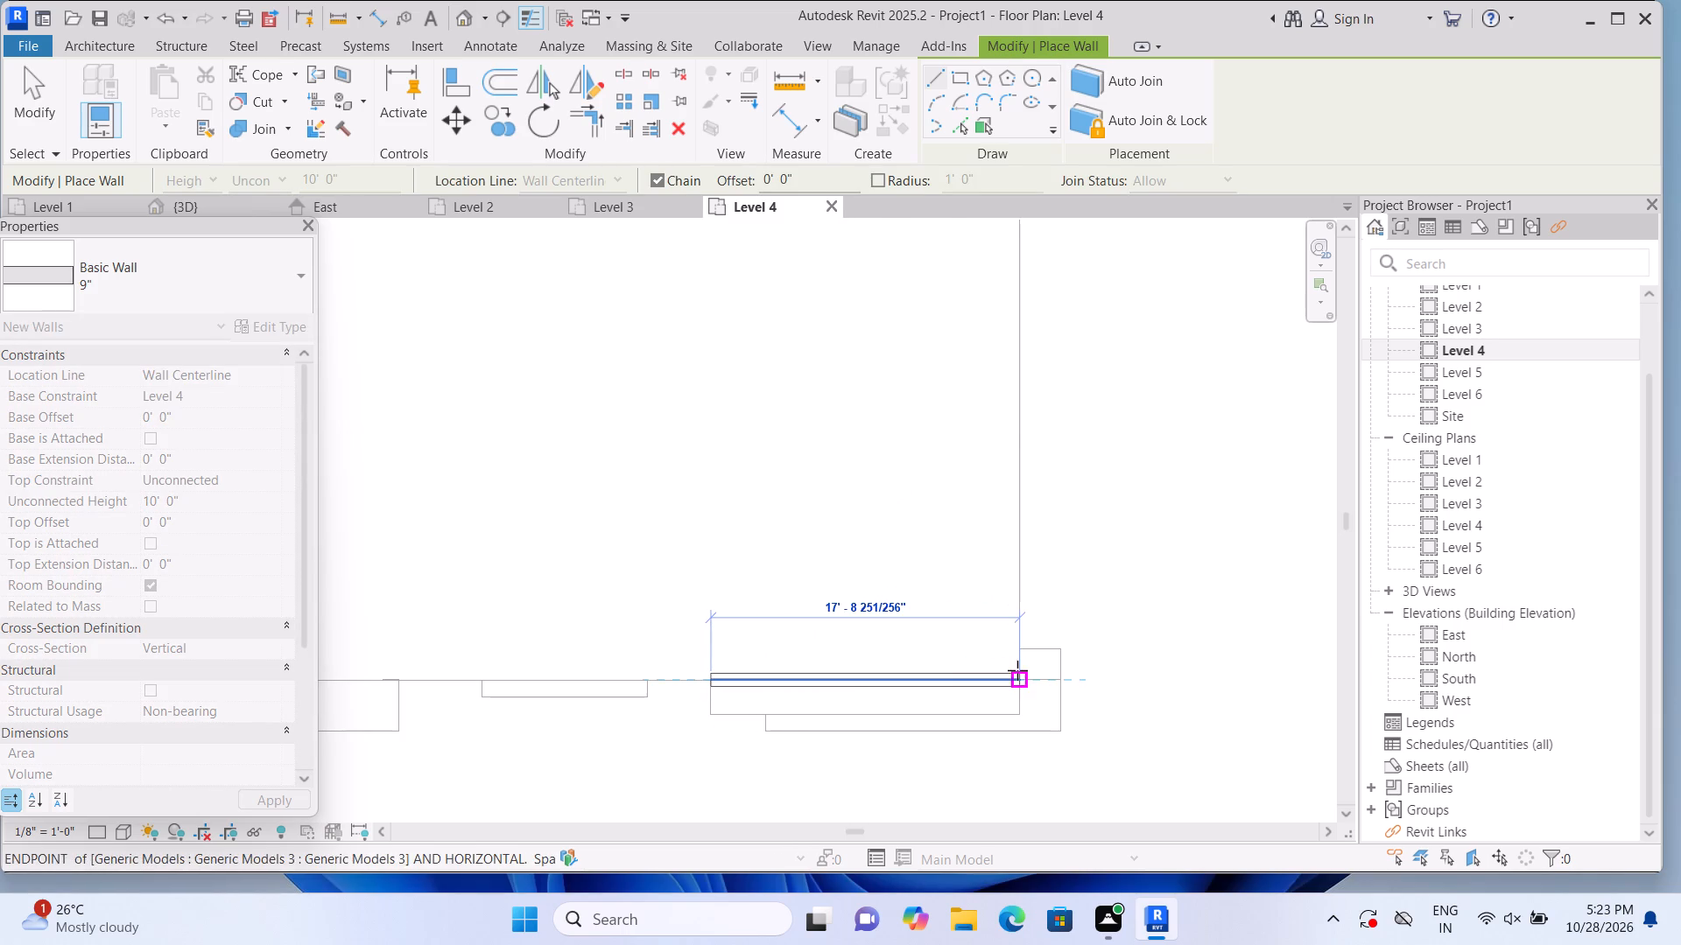
{"action": "left_click", "coordinate": [1017, 670]}
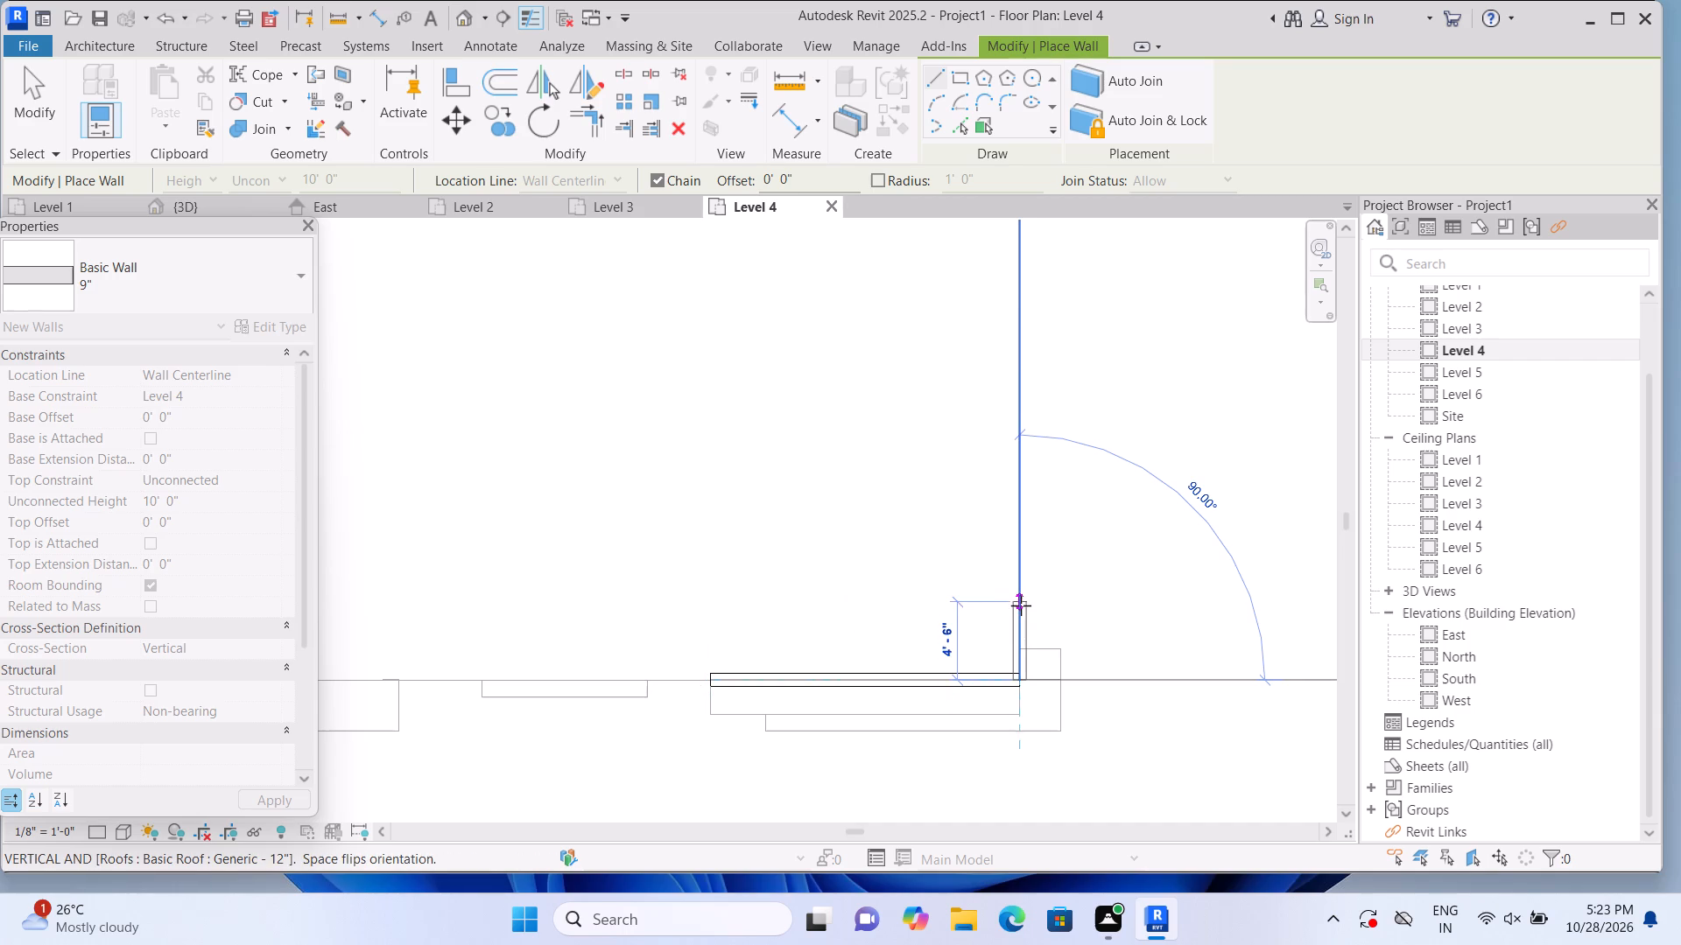
{"action": "left_click", "coordinate": [1019, 608]}
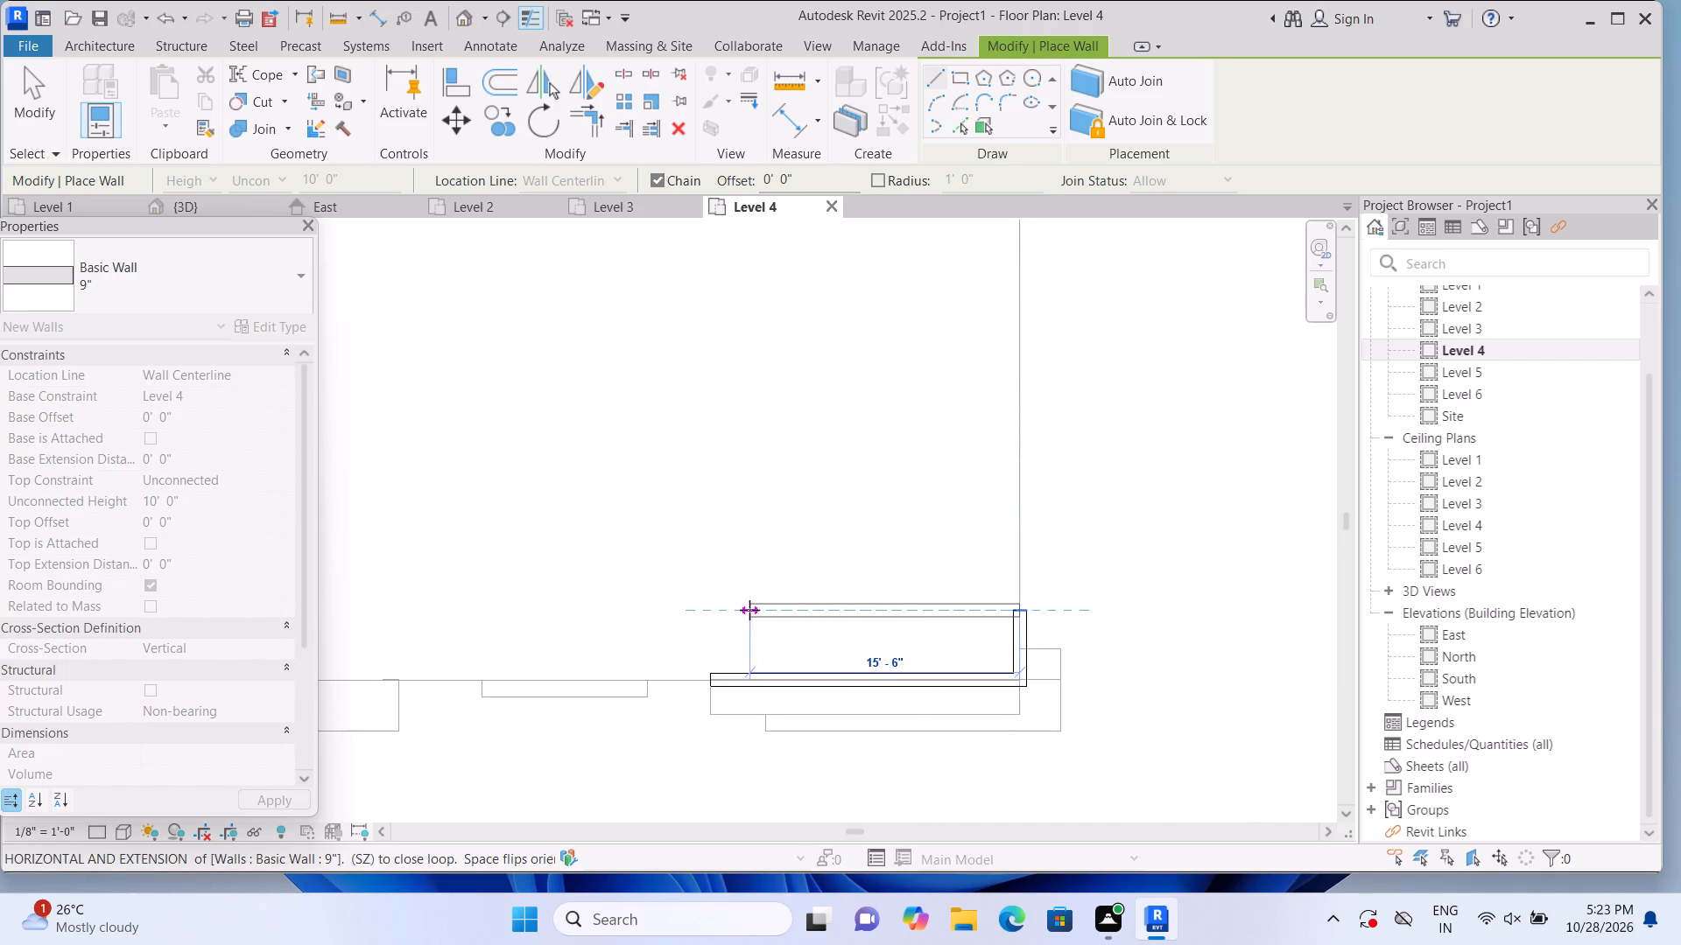
{"action": "left_click", "coordinate": [715, 619]}
{"action": "left_click", "coordinate": [716, 678]}
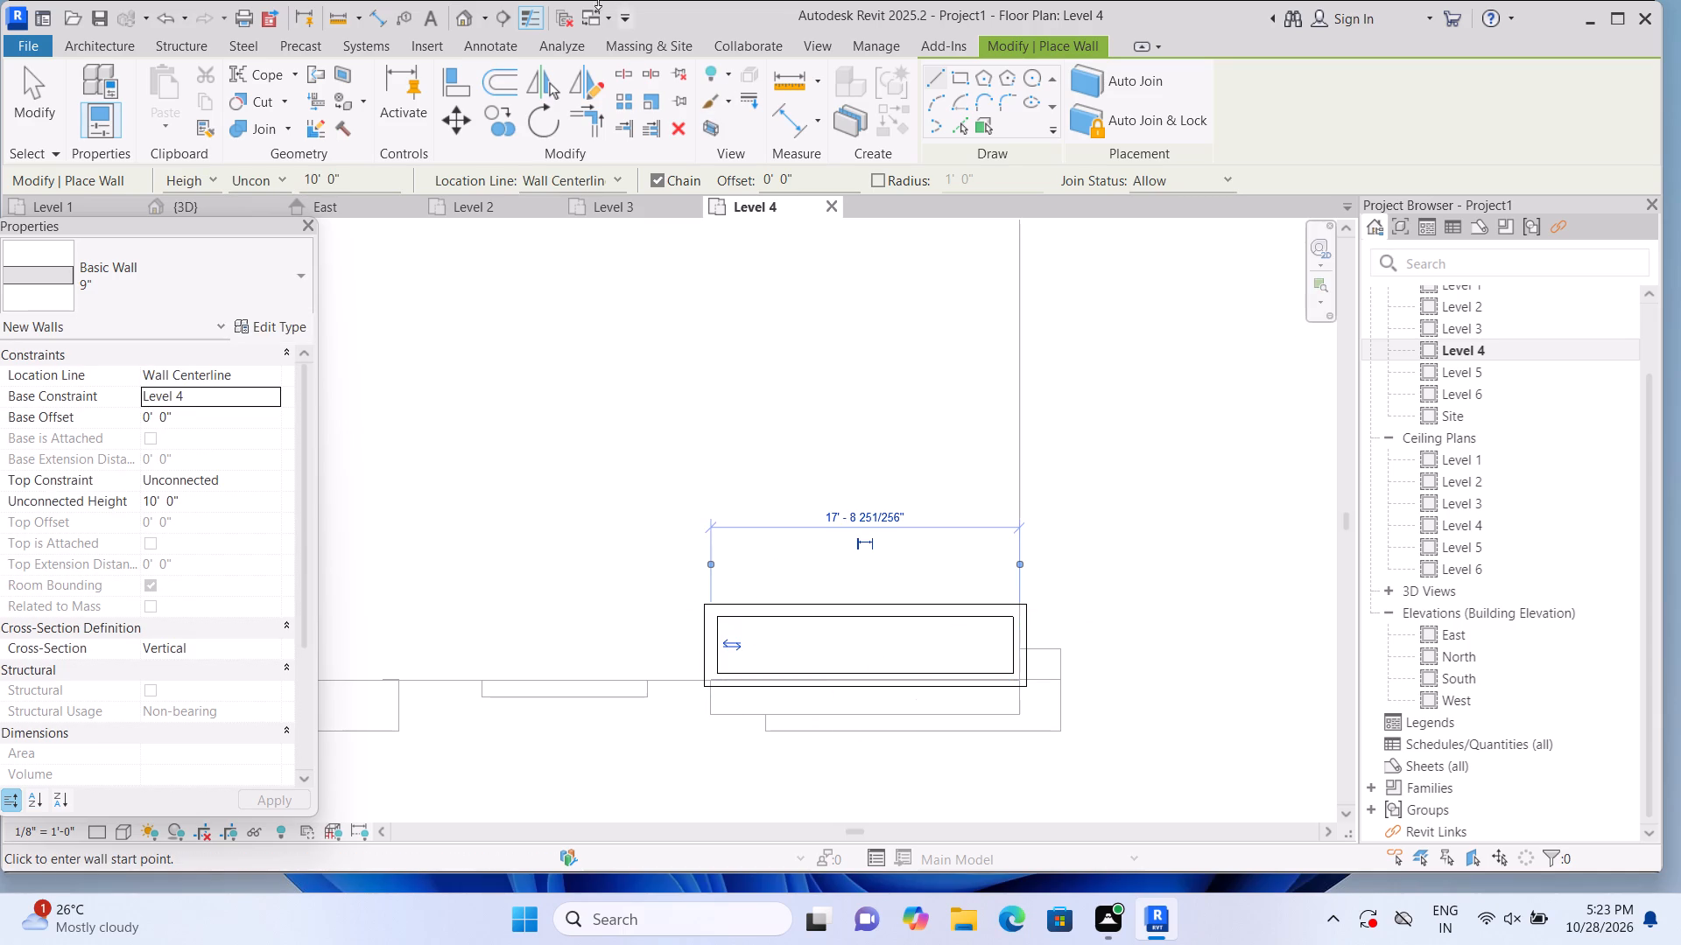
Check the new walls in the home 3D view and select the rear long wall in the Level 4 floor plan.
{"action": "left_click", "coordinate": [458, 24]}
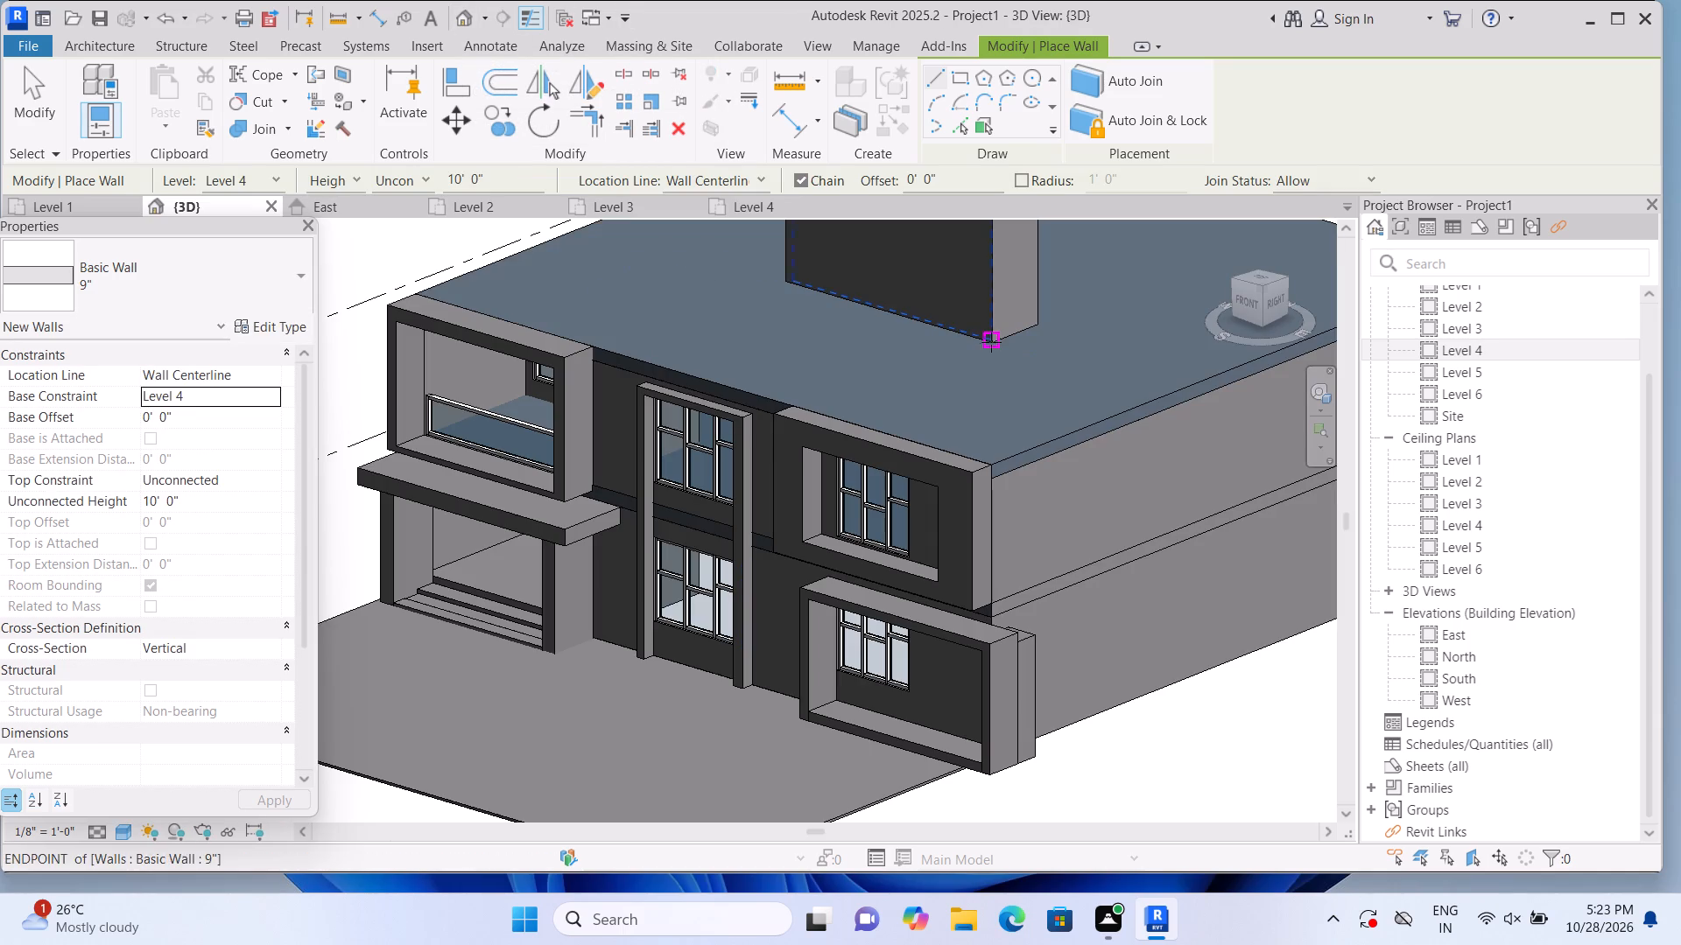
{"action": "scroll", "coordinate": [1009, 353], "scroll_direction": "down", "scroll_amount": 1}
{"action": "middle_click_drag", "start_coordinate": [1075, 354], "coordinate": [982, 500]}
{"action": "scroll", "coordinate": [982, 500], "scroll_direction": "up", "scroll_amount": 1}
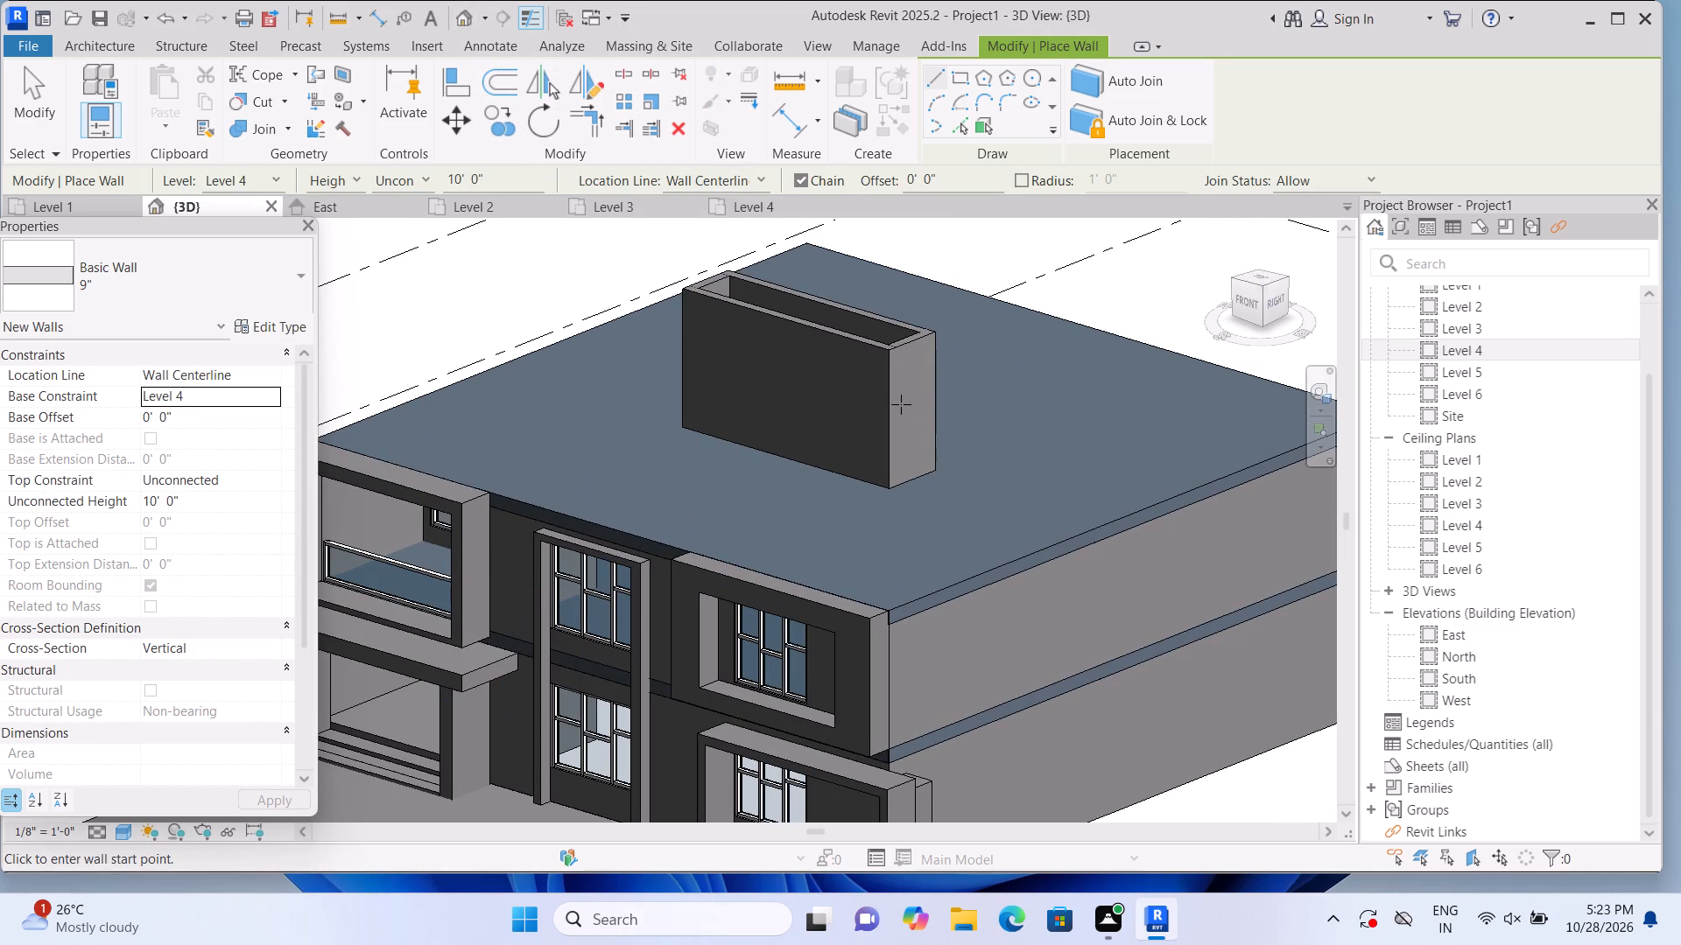
{"action": "double_click", "coordinate": [1426, 349]}
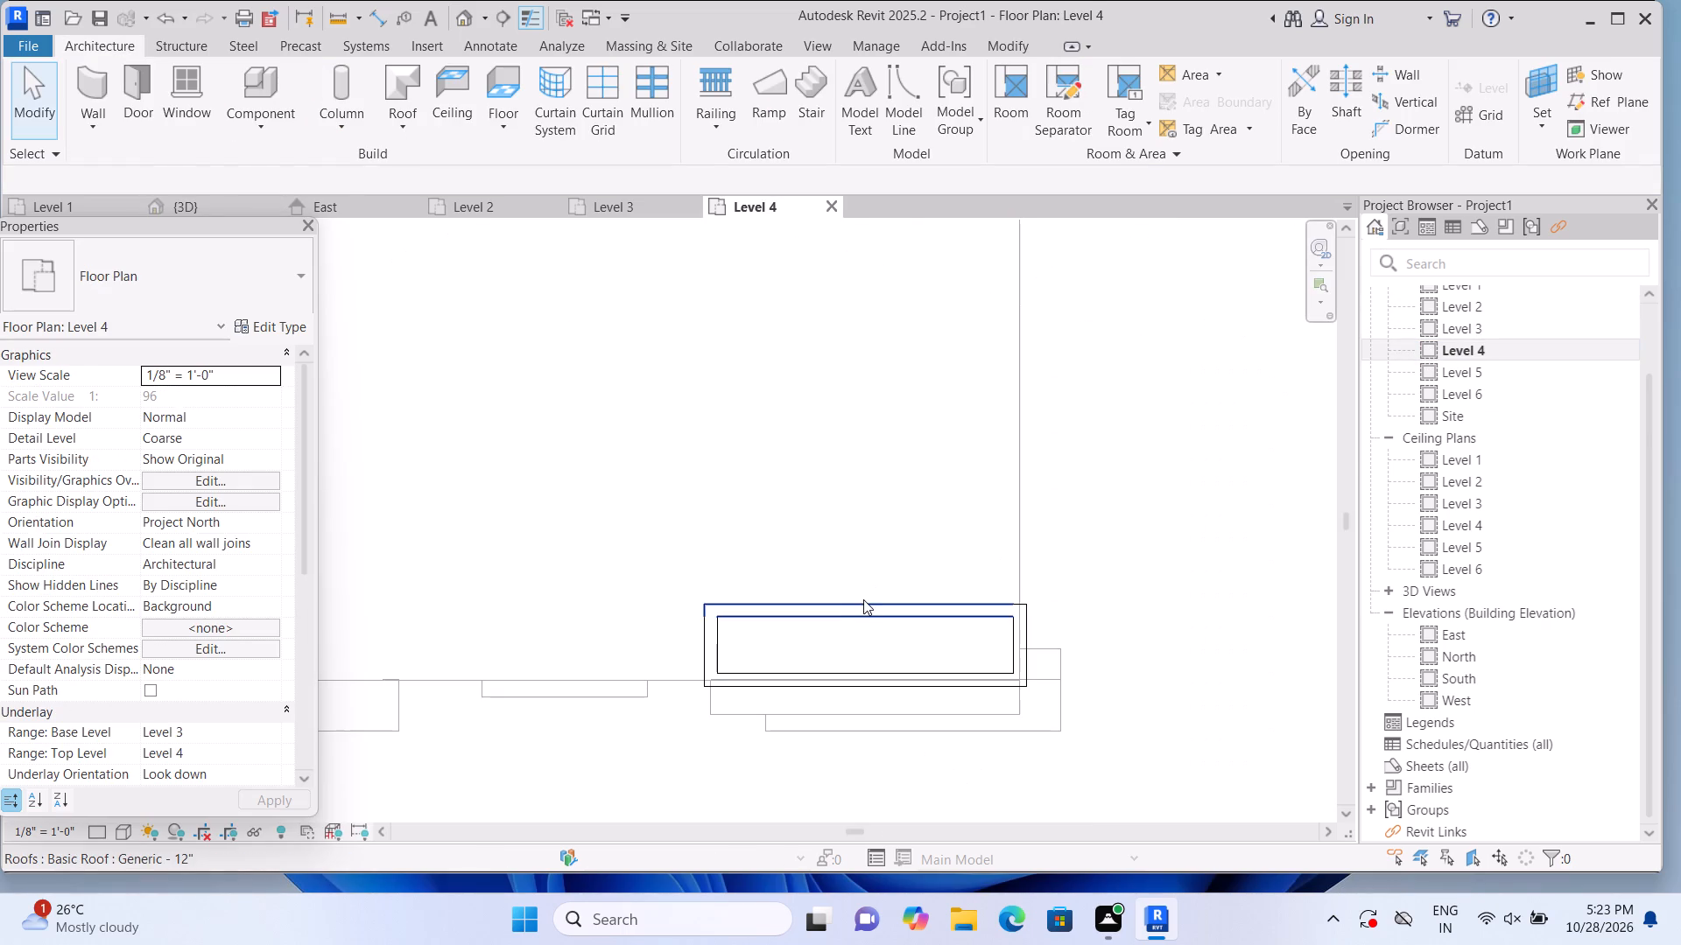
{"action": "left_click", "coordinate": [863, 604]}
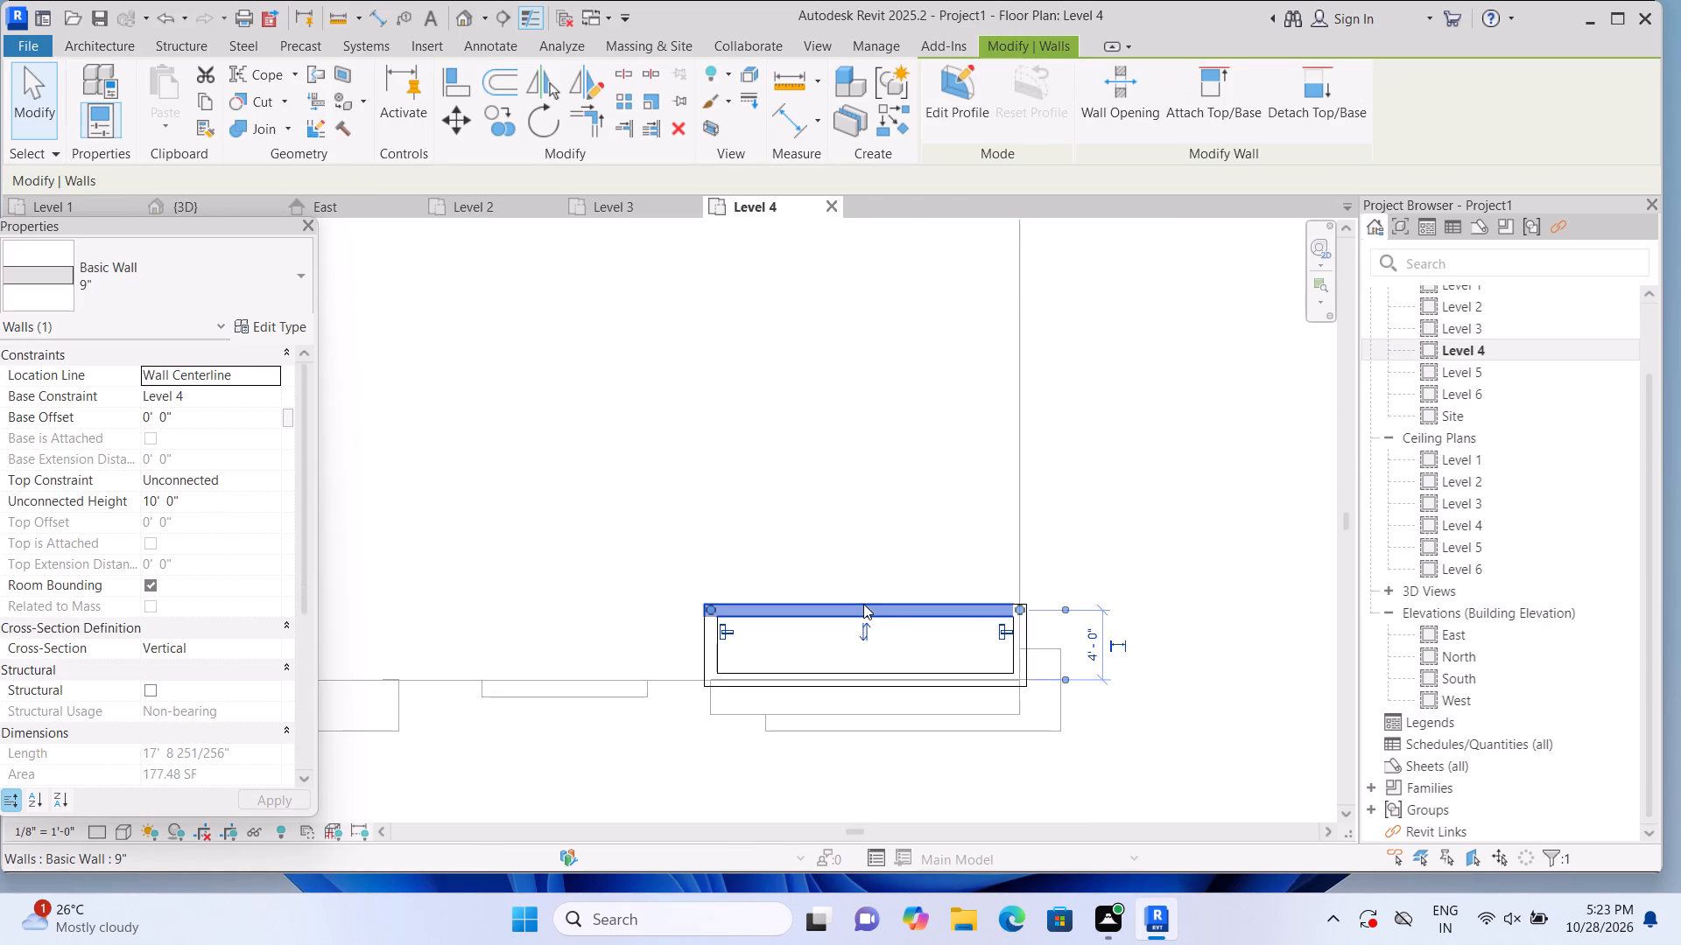
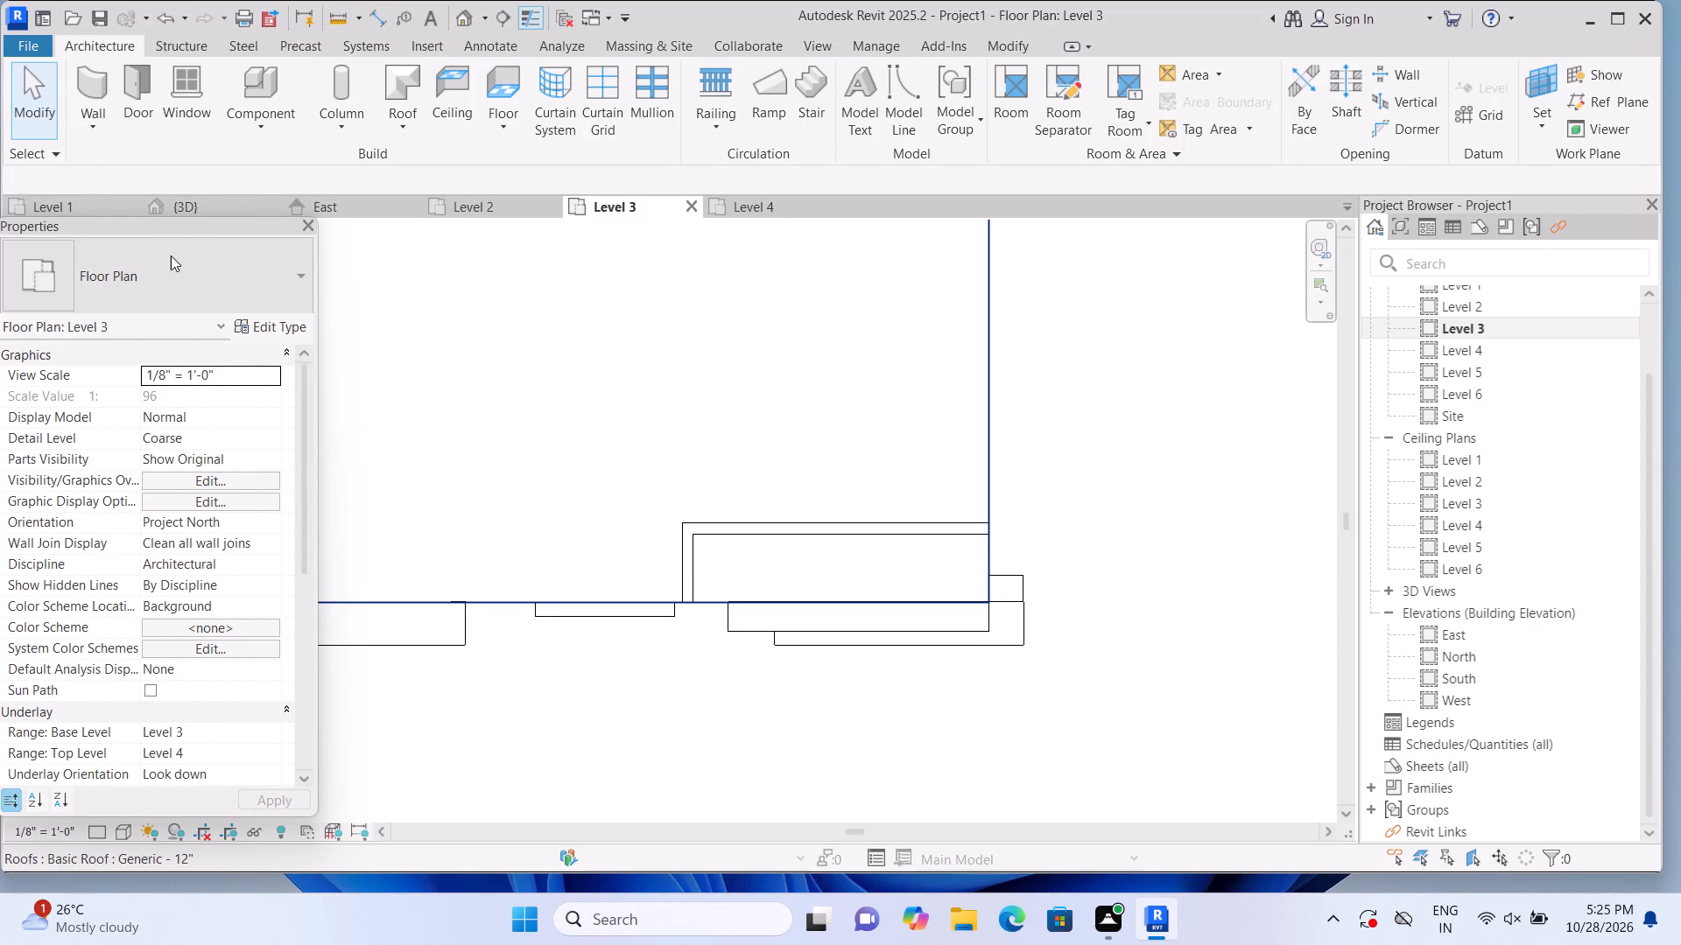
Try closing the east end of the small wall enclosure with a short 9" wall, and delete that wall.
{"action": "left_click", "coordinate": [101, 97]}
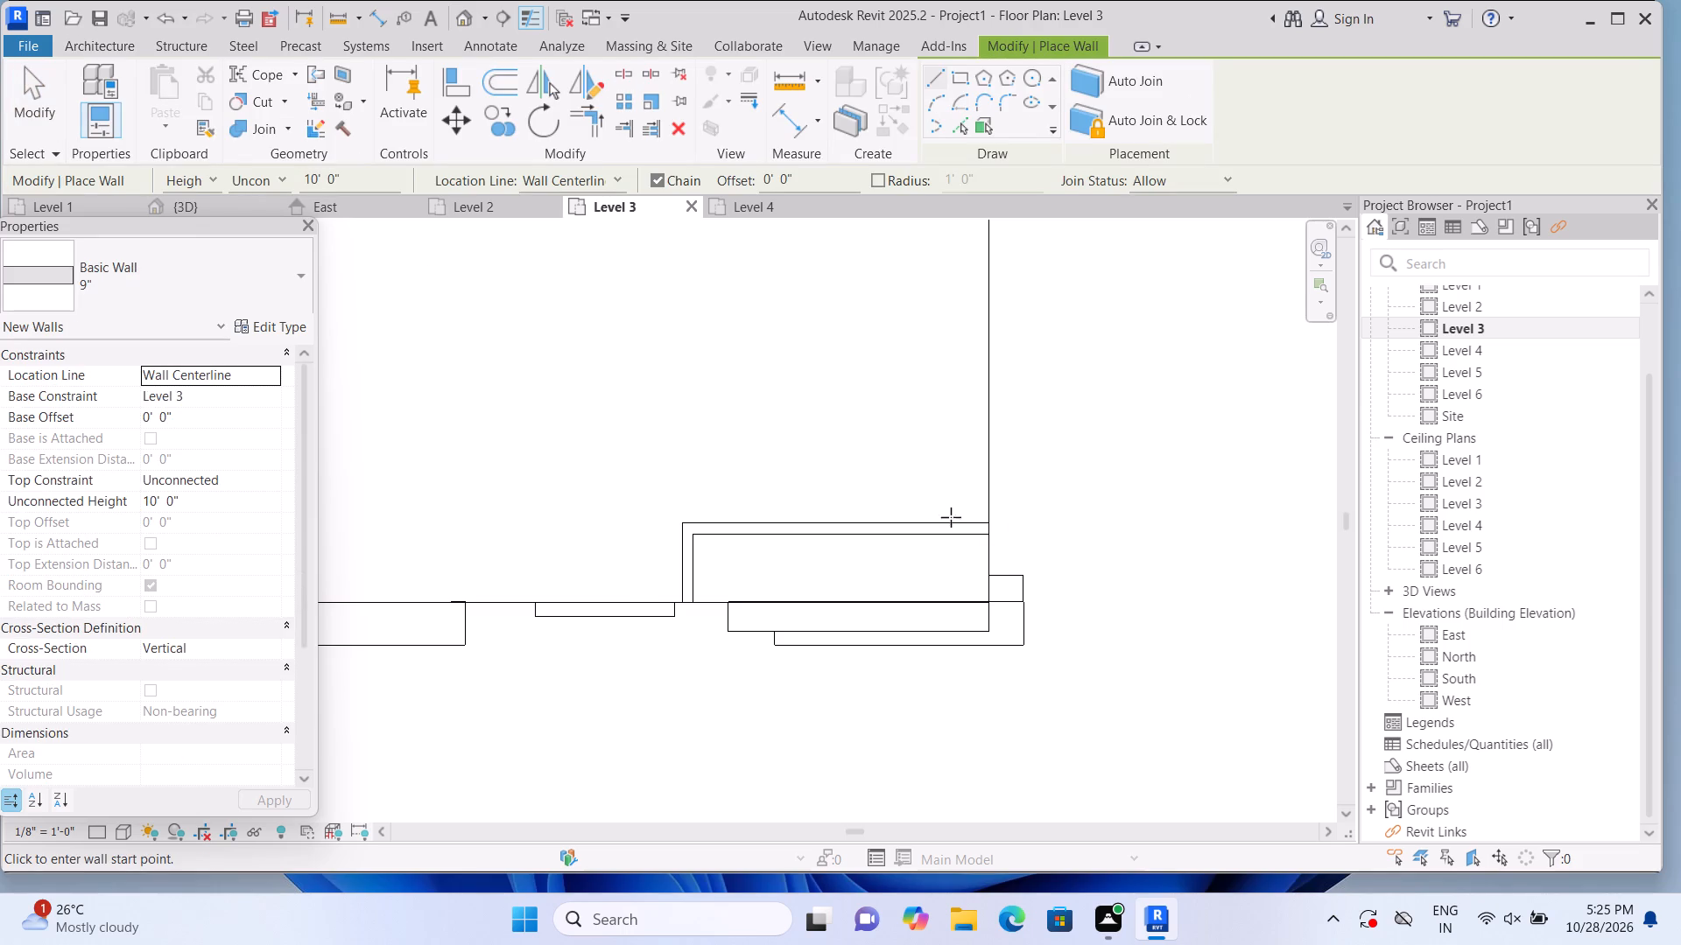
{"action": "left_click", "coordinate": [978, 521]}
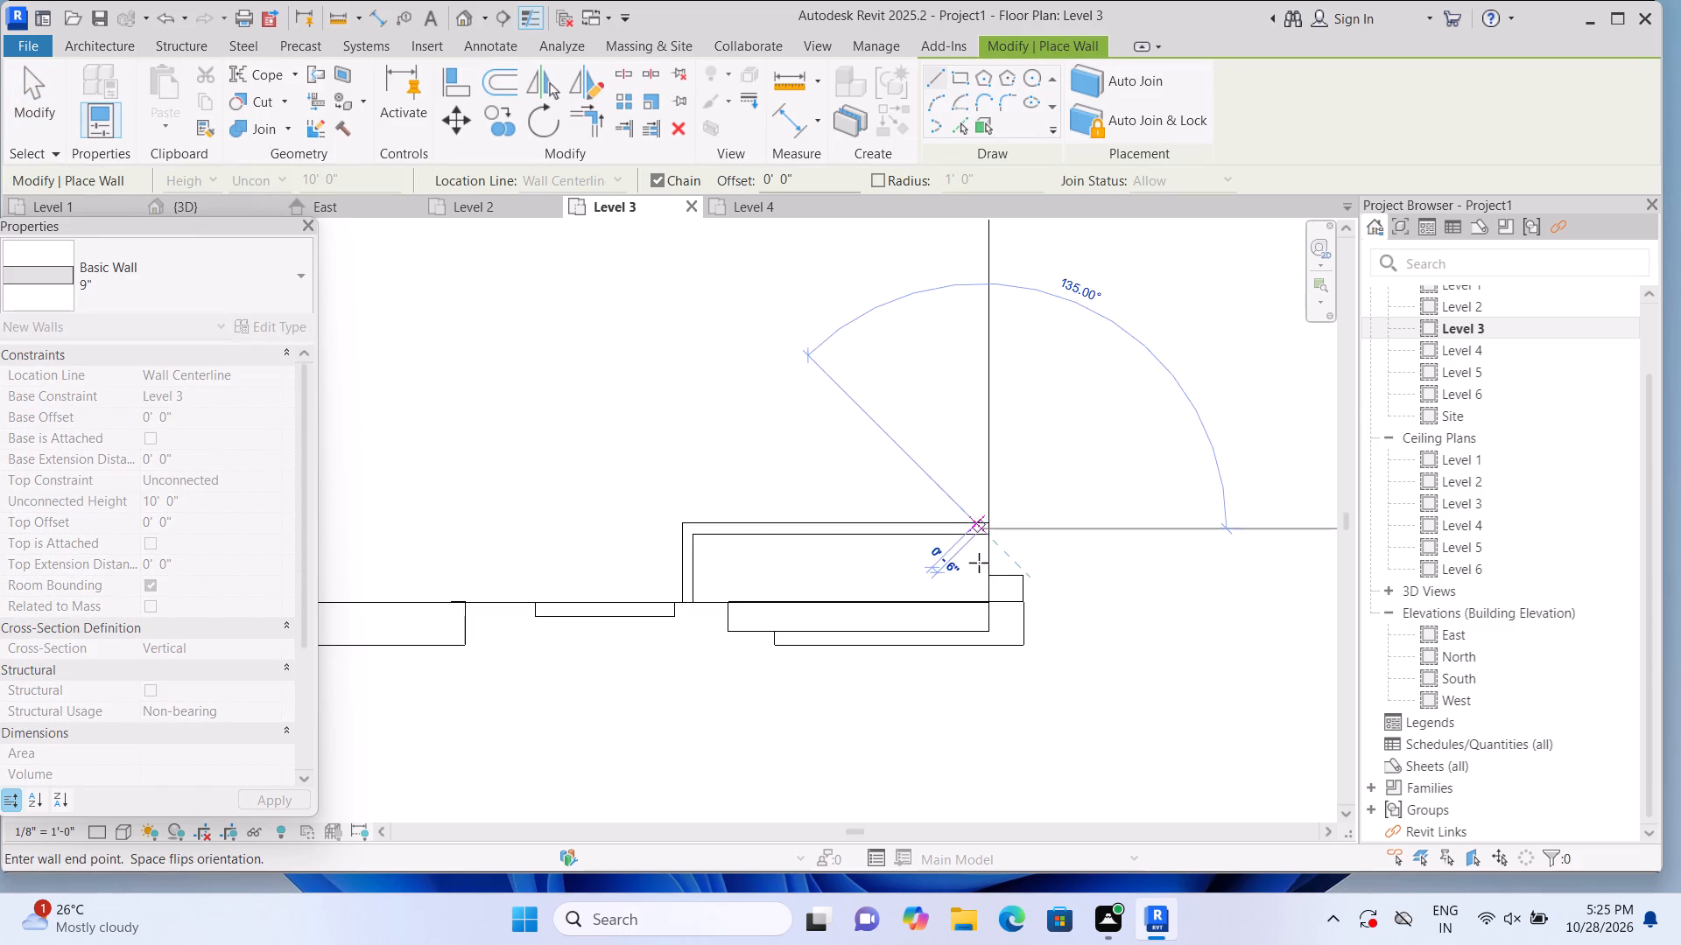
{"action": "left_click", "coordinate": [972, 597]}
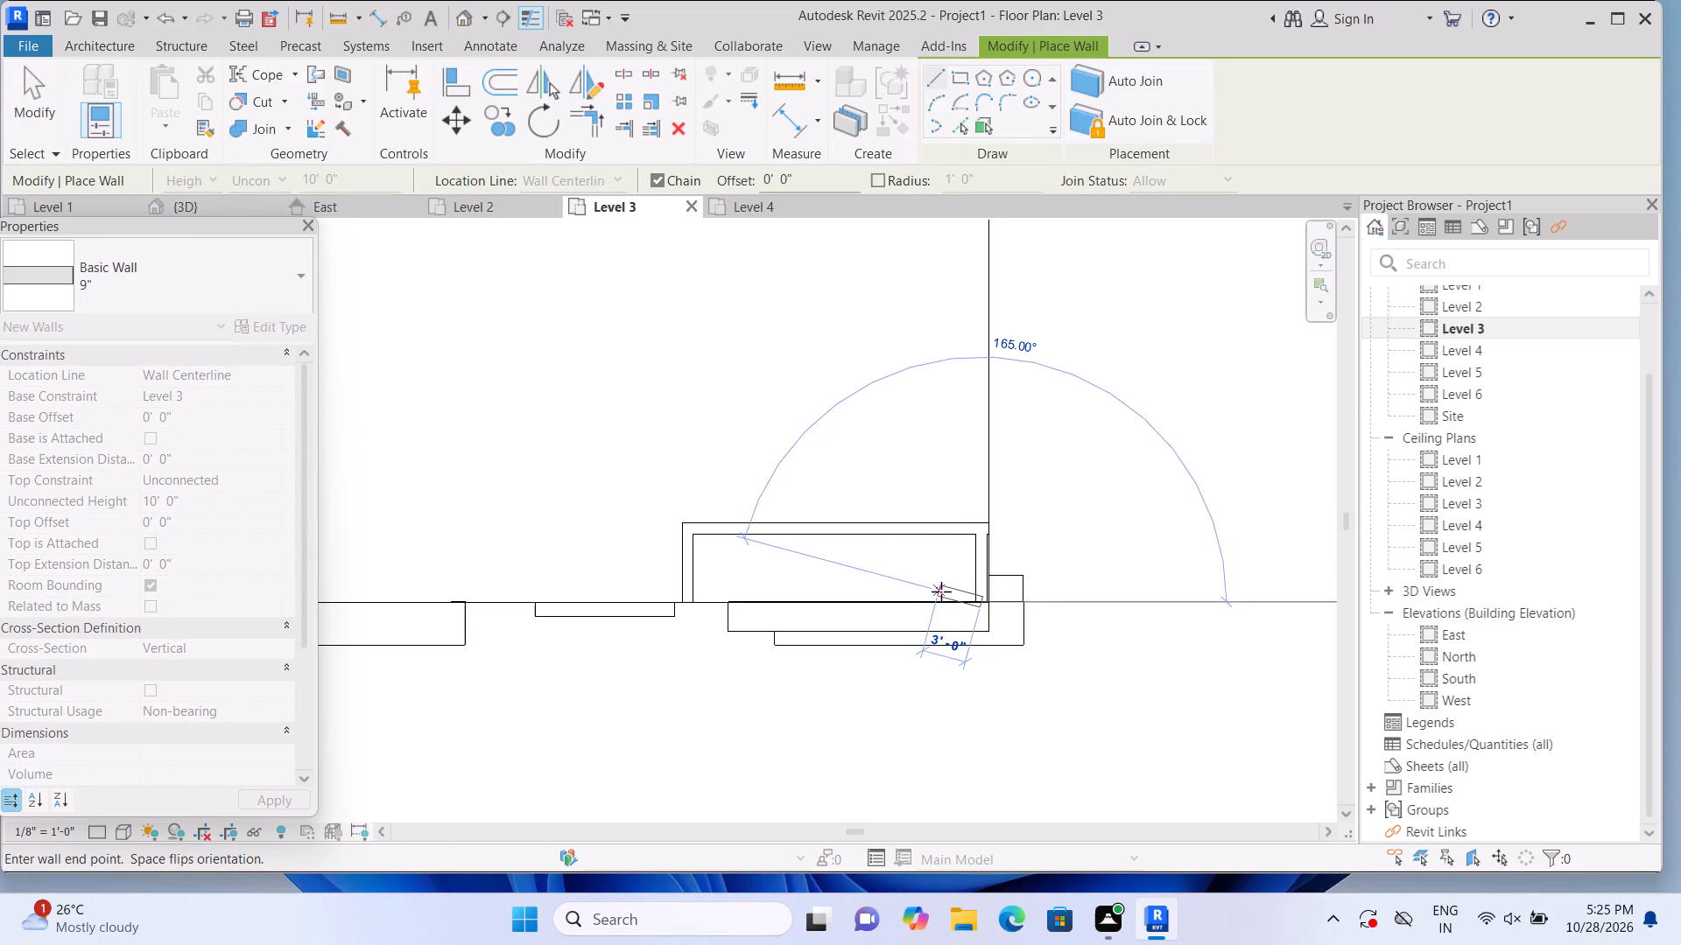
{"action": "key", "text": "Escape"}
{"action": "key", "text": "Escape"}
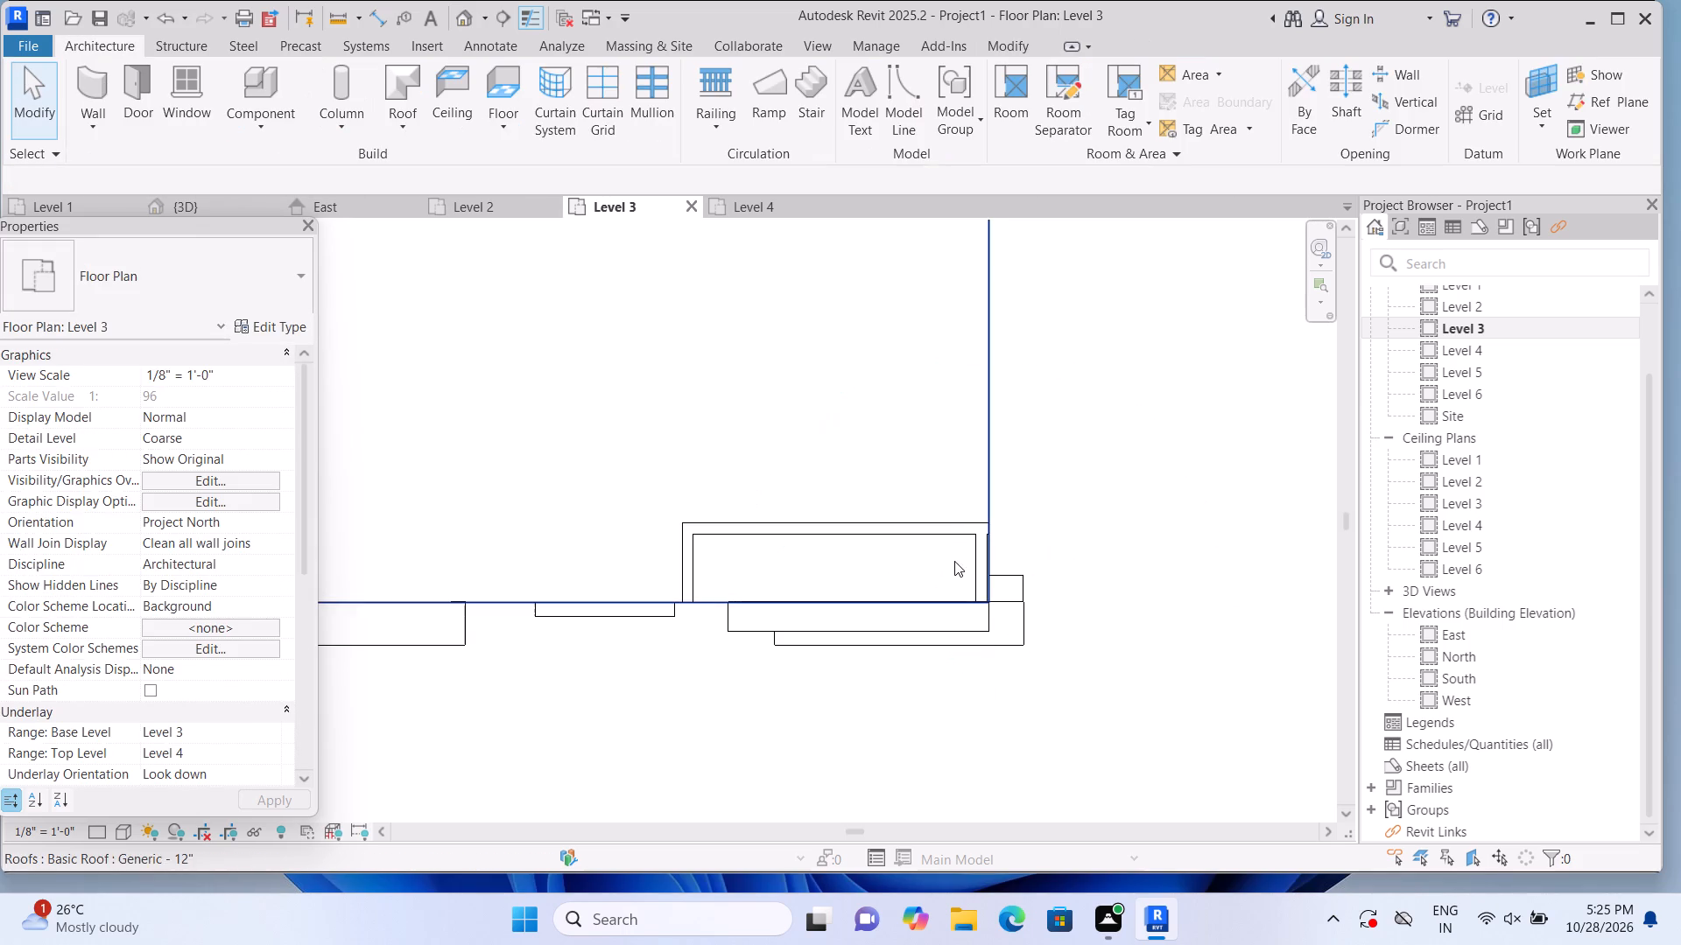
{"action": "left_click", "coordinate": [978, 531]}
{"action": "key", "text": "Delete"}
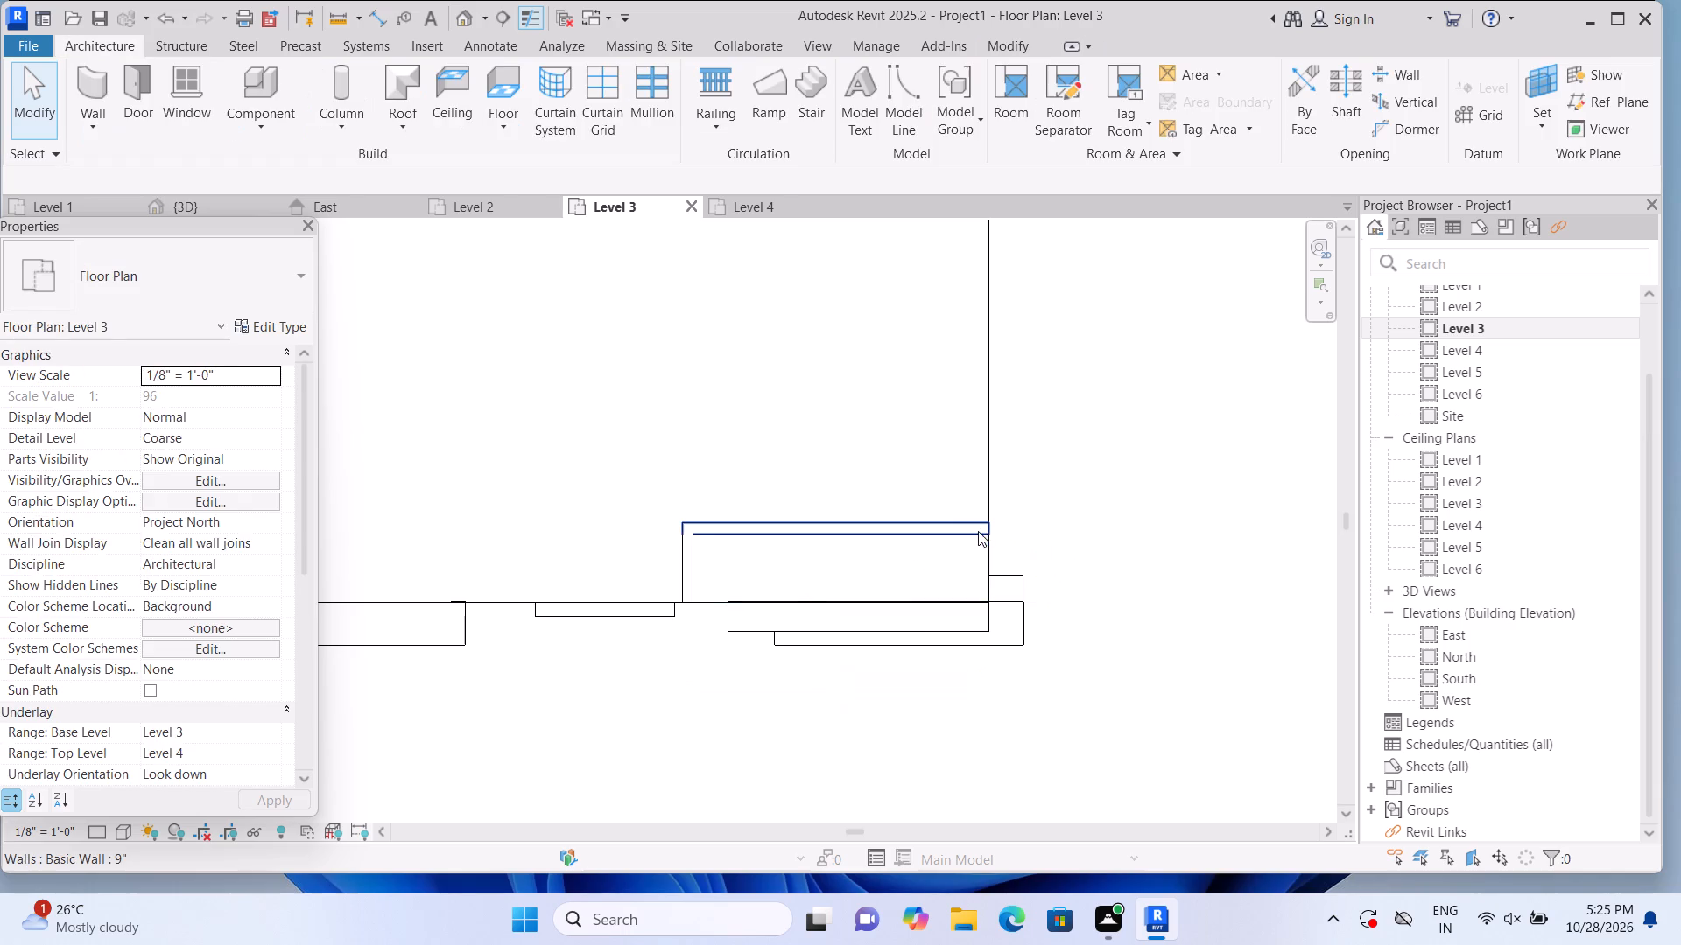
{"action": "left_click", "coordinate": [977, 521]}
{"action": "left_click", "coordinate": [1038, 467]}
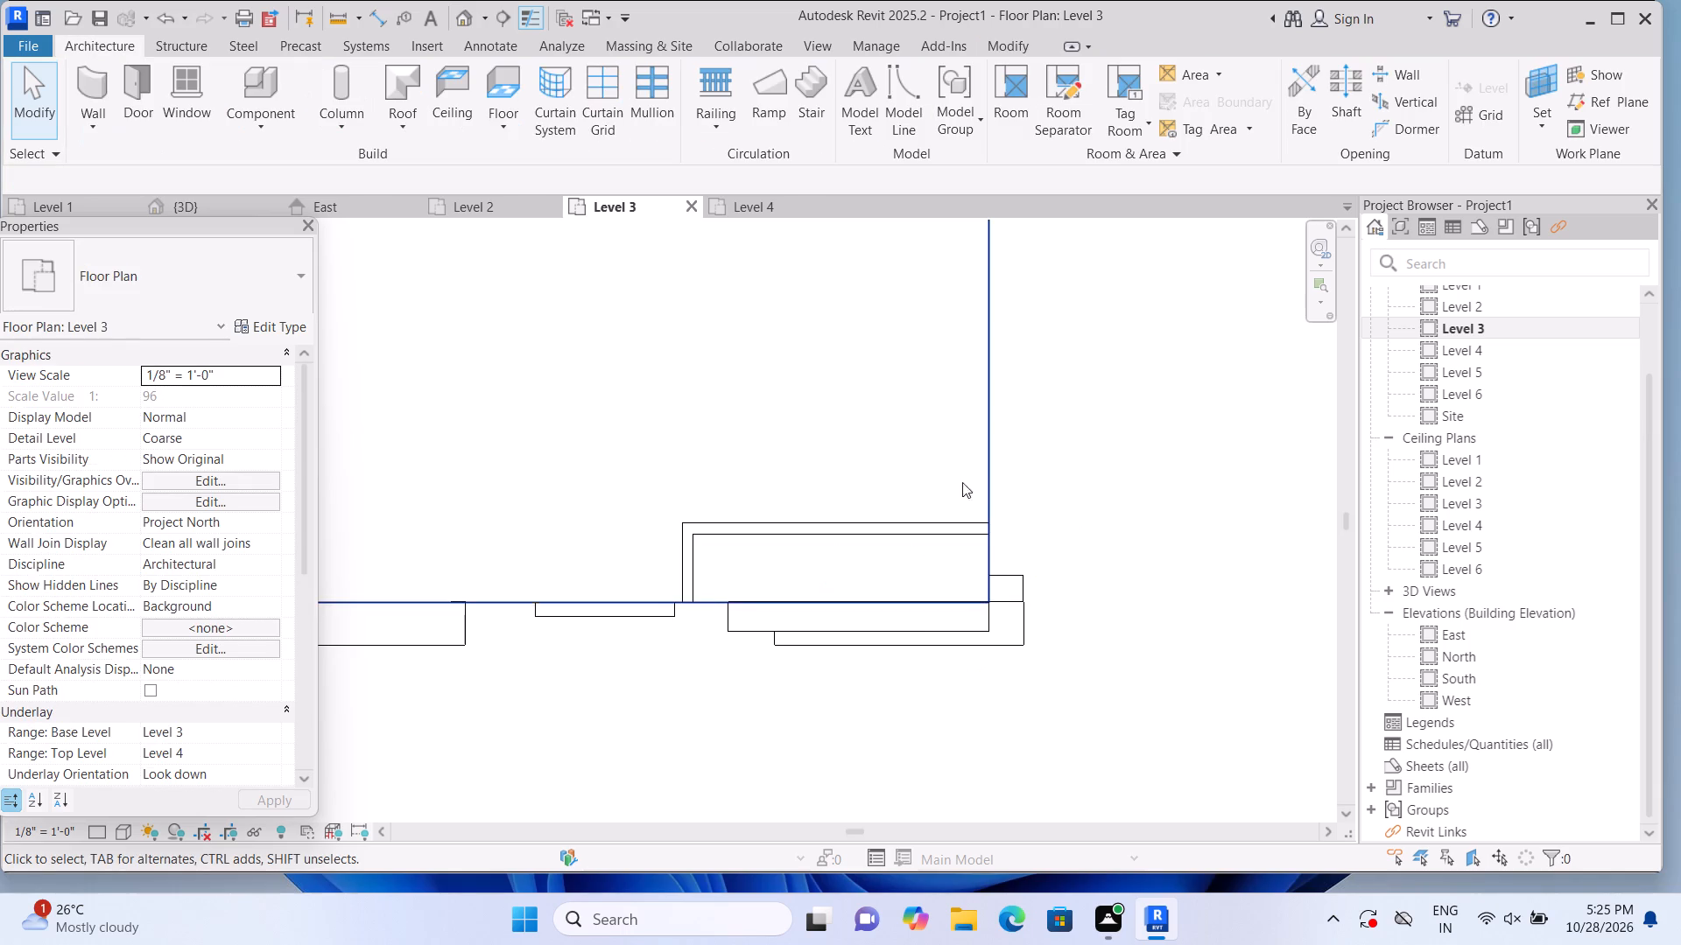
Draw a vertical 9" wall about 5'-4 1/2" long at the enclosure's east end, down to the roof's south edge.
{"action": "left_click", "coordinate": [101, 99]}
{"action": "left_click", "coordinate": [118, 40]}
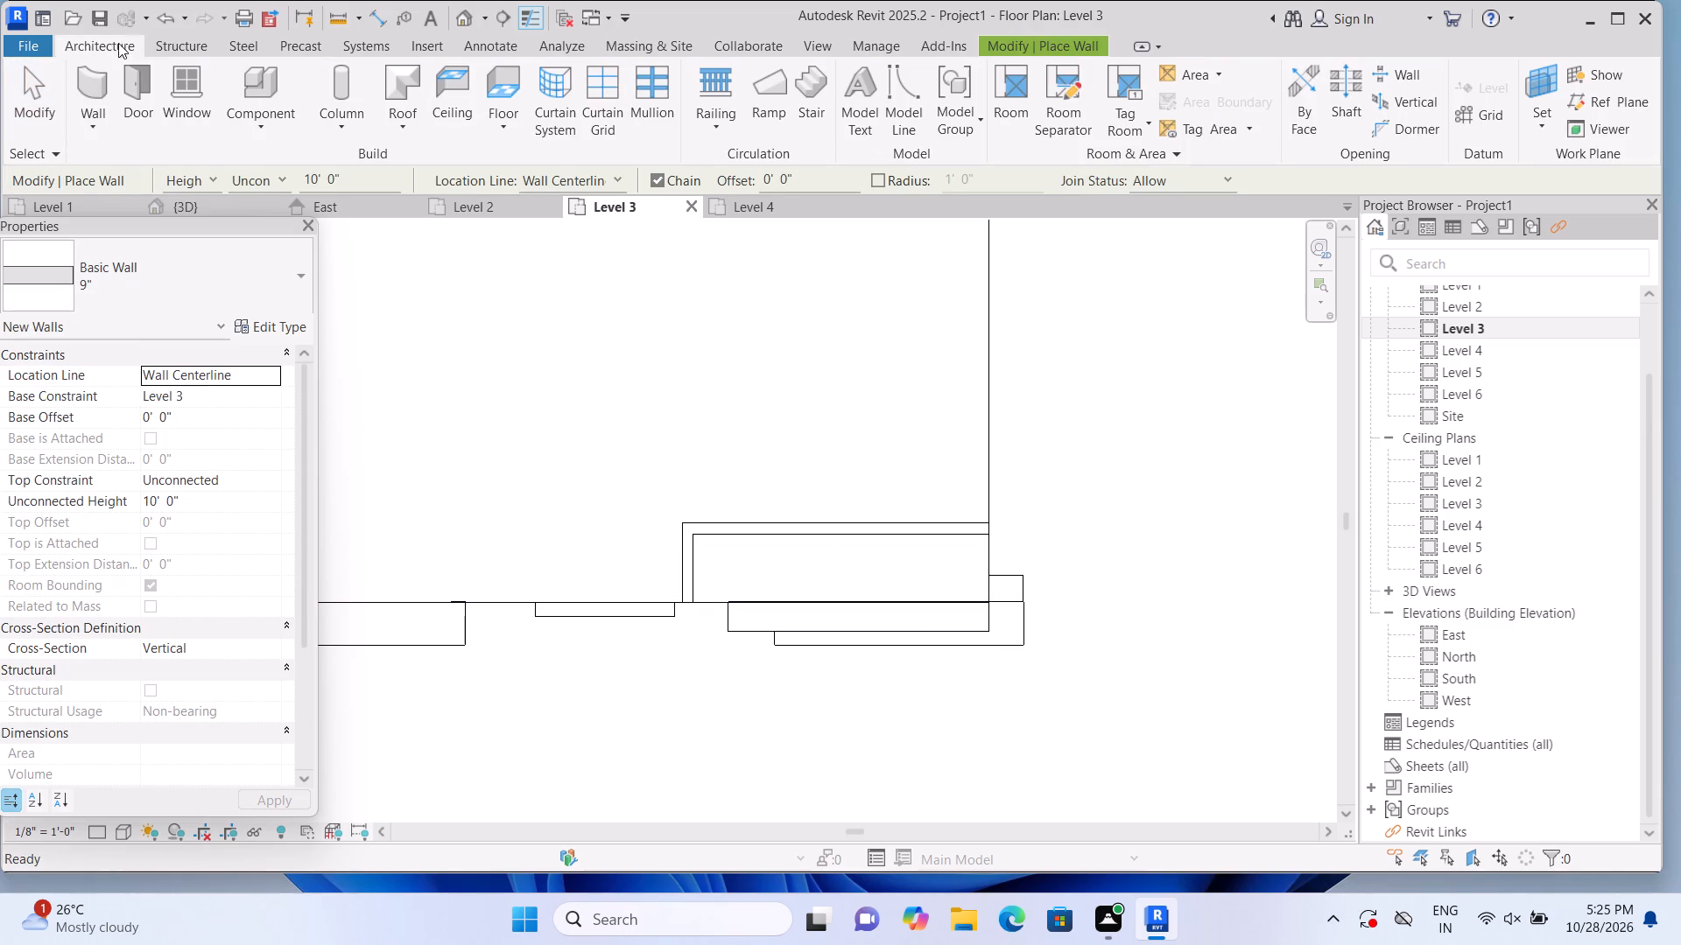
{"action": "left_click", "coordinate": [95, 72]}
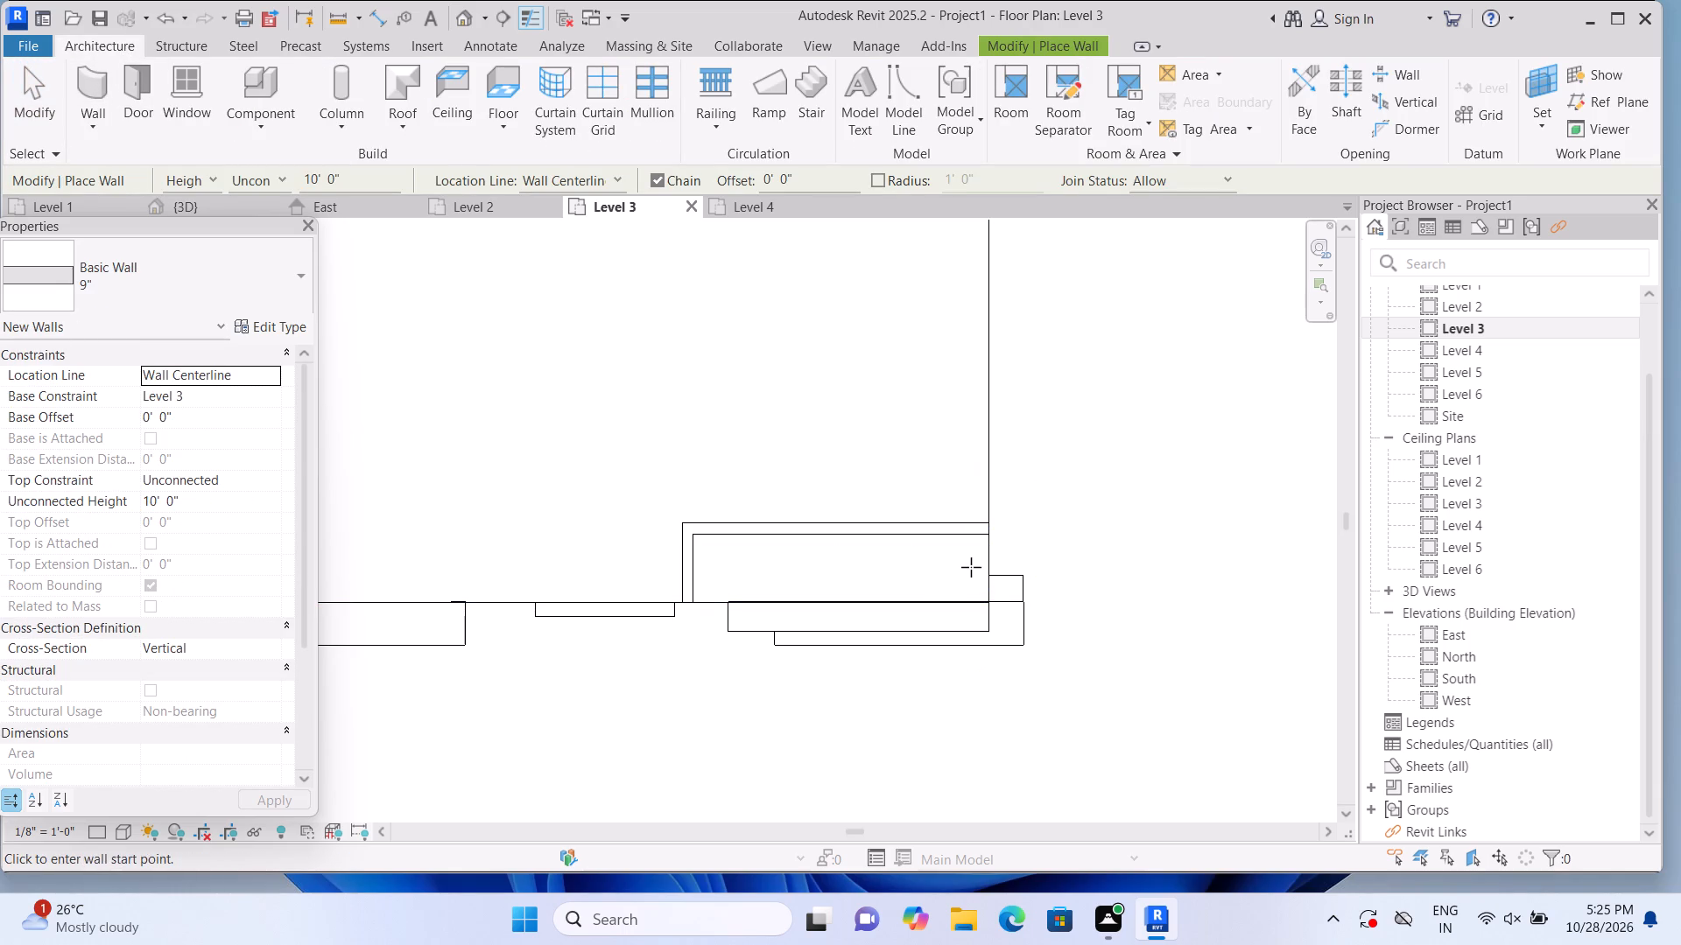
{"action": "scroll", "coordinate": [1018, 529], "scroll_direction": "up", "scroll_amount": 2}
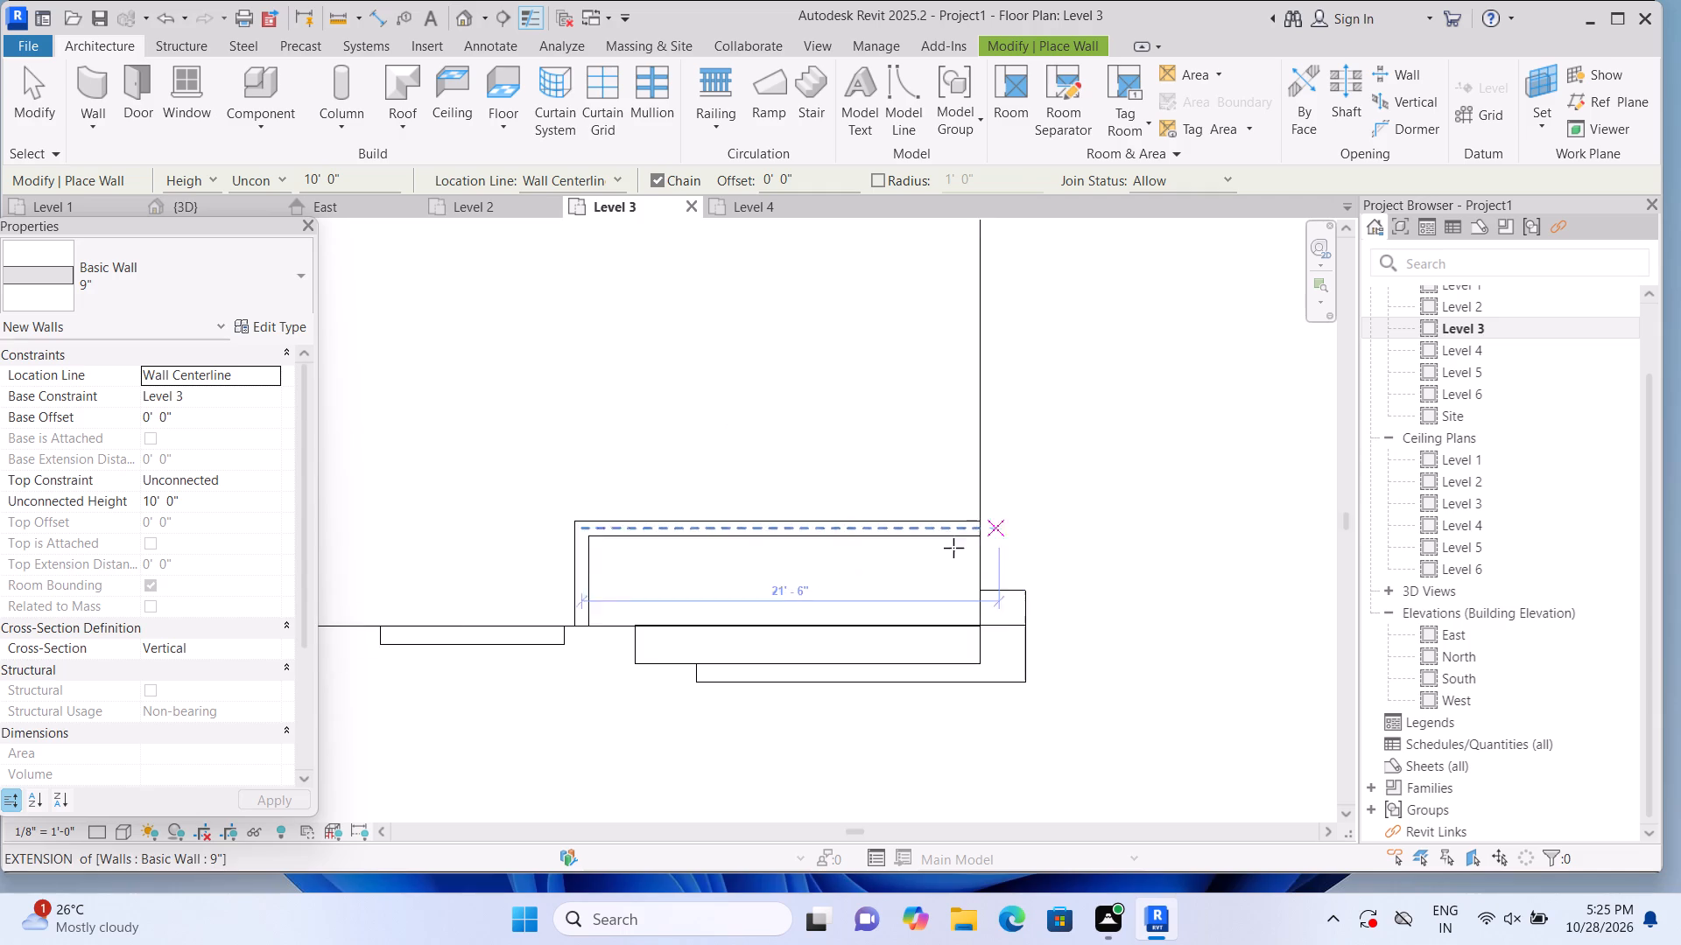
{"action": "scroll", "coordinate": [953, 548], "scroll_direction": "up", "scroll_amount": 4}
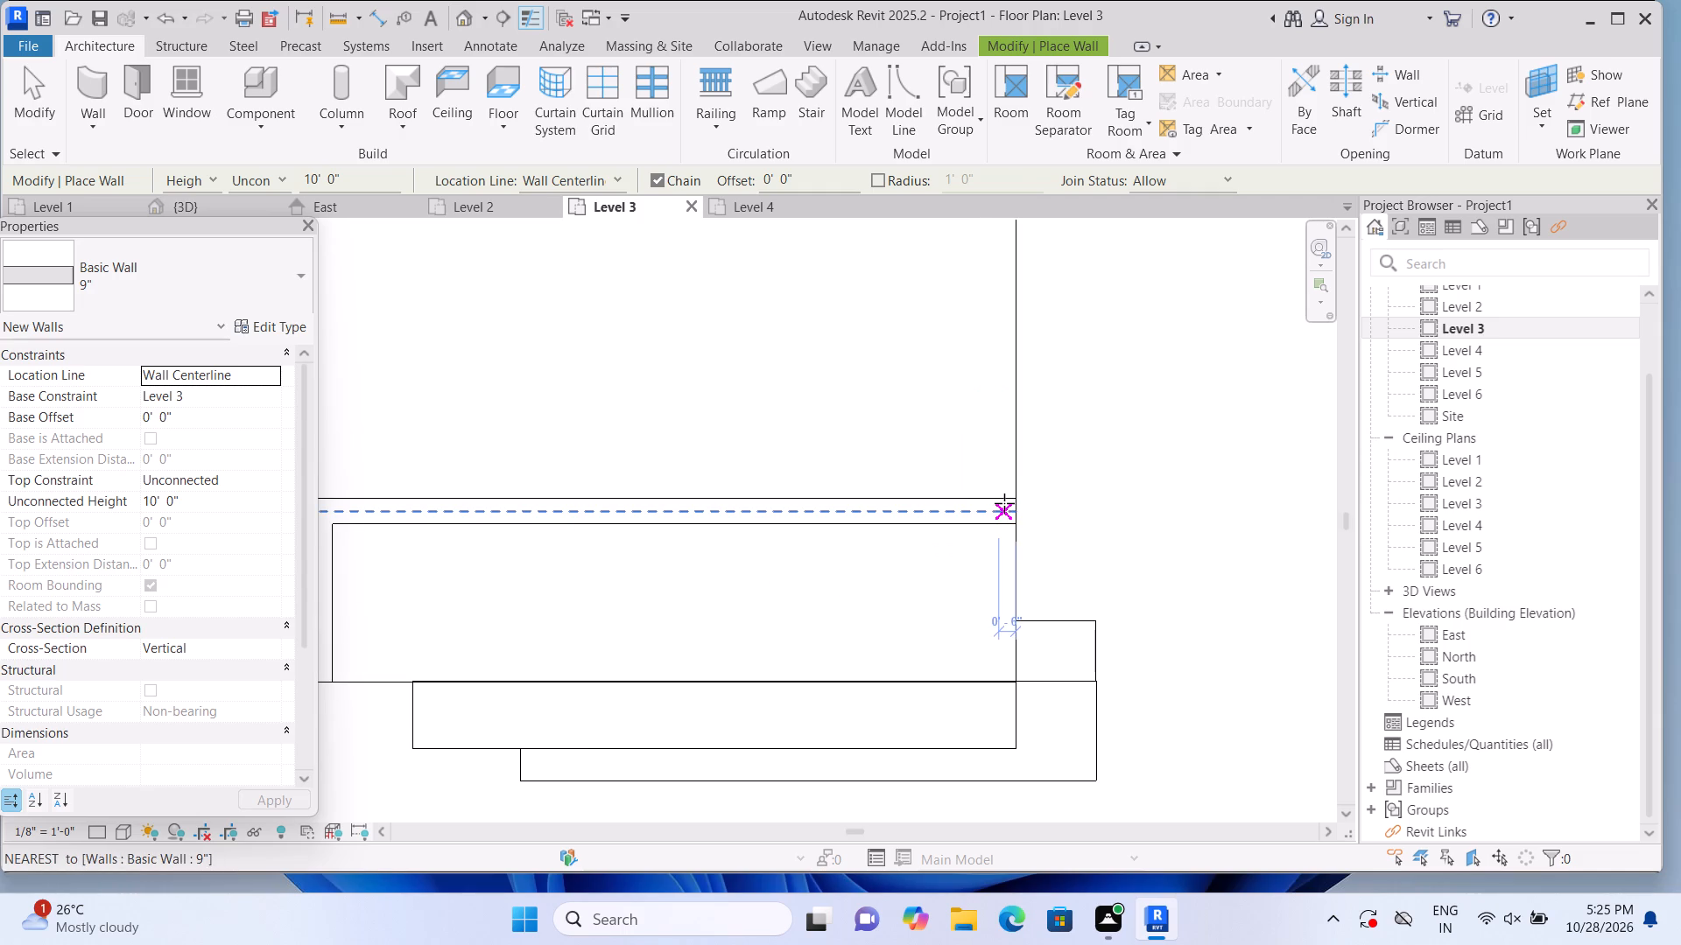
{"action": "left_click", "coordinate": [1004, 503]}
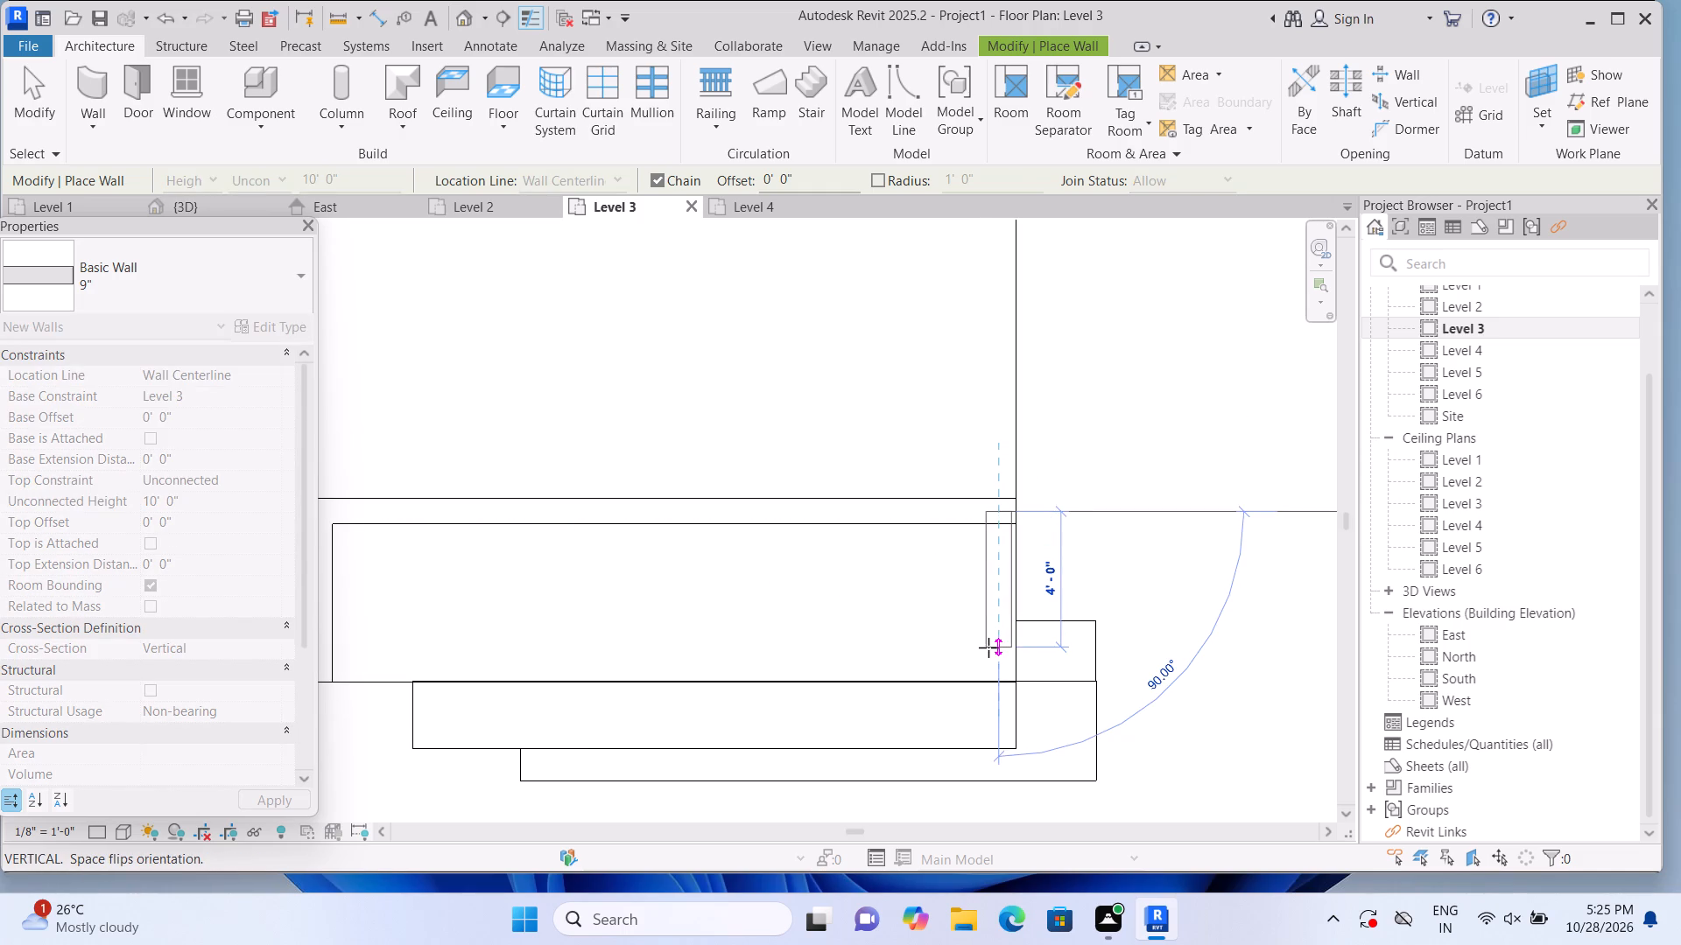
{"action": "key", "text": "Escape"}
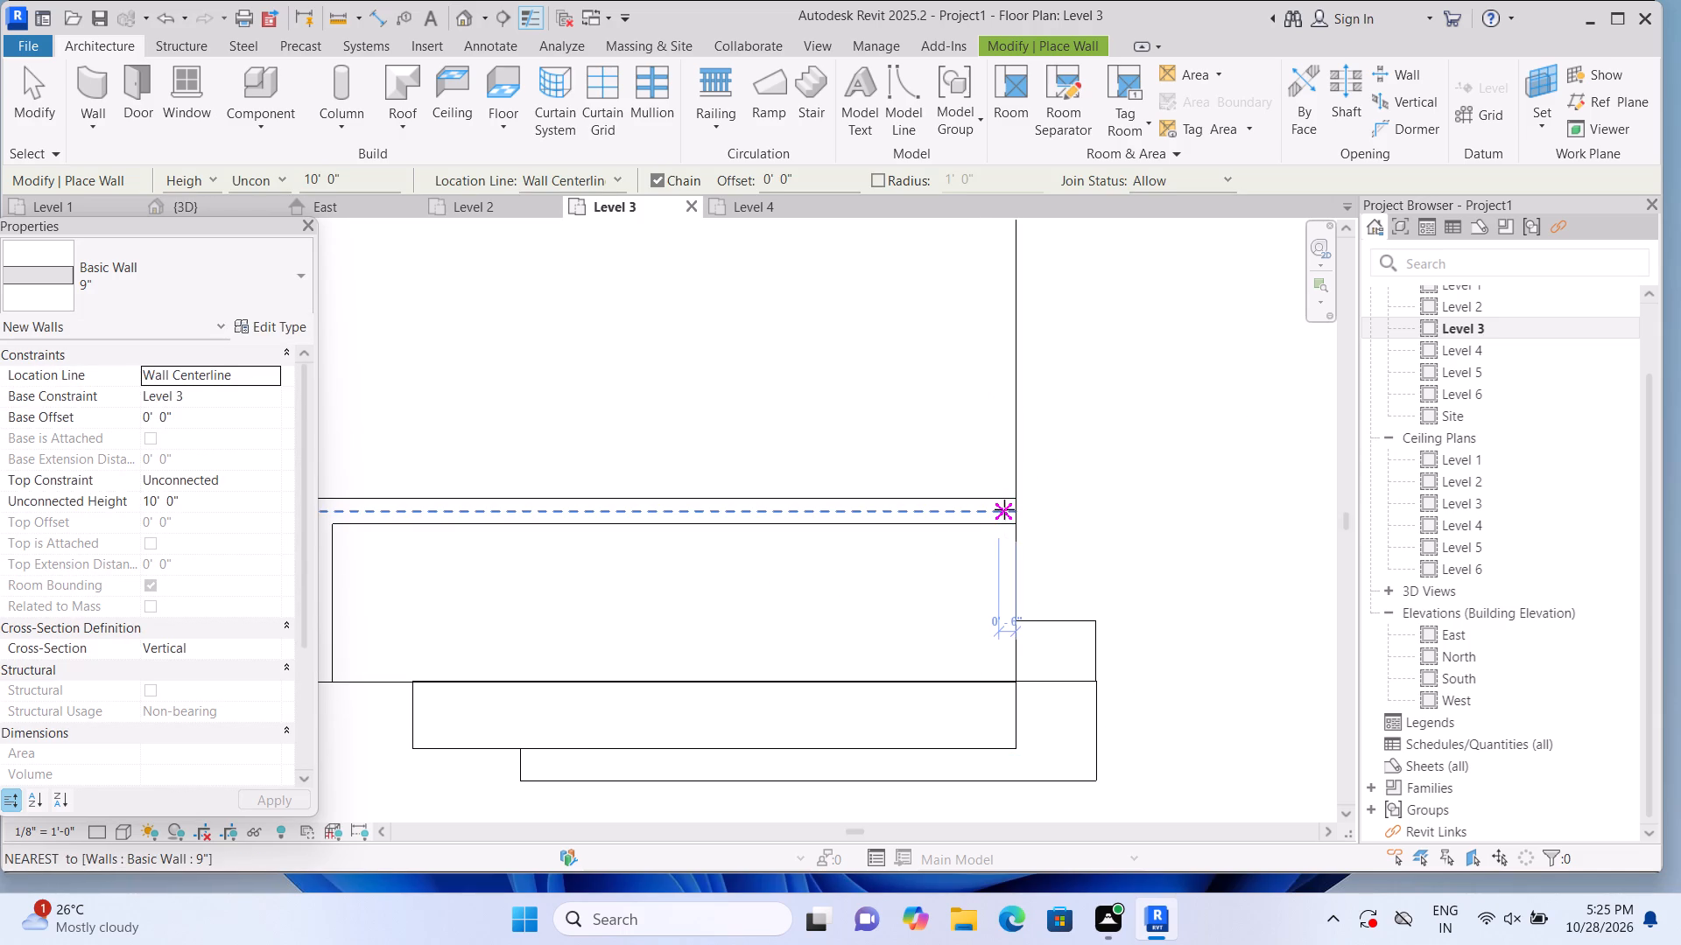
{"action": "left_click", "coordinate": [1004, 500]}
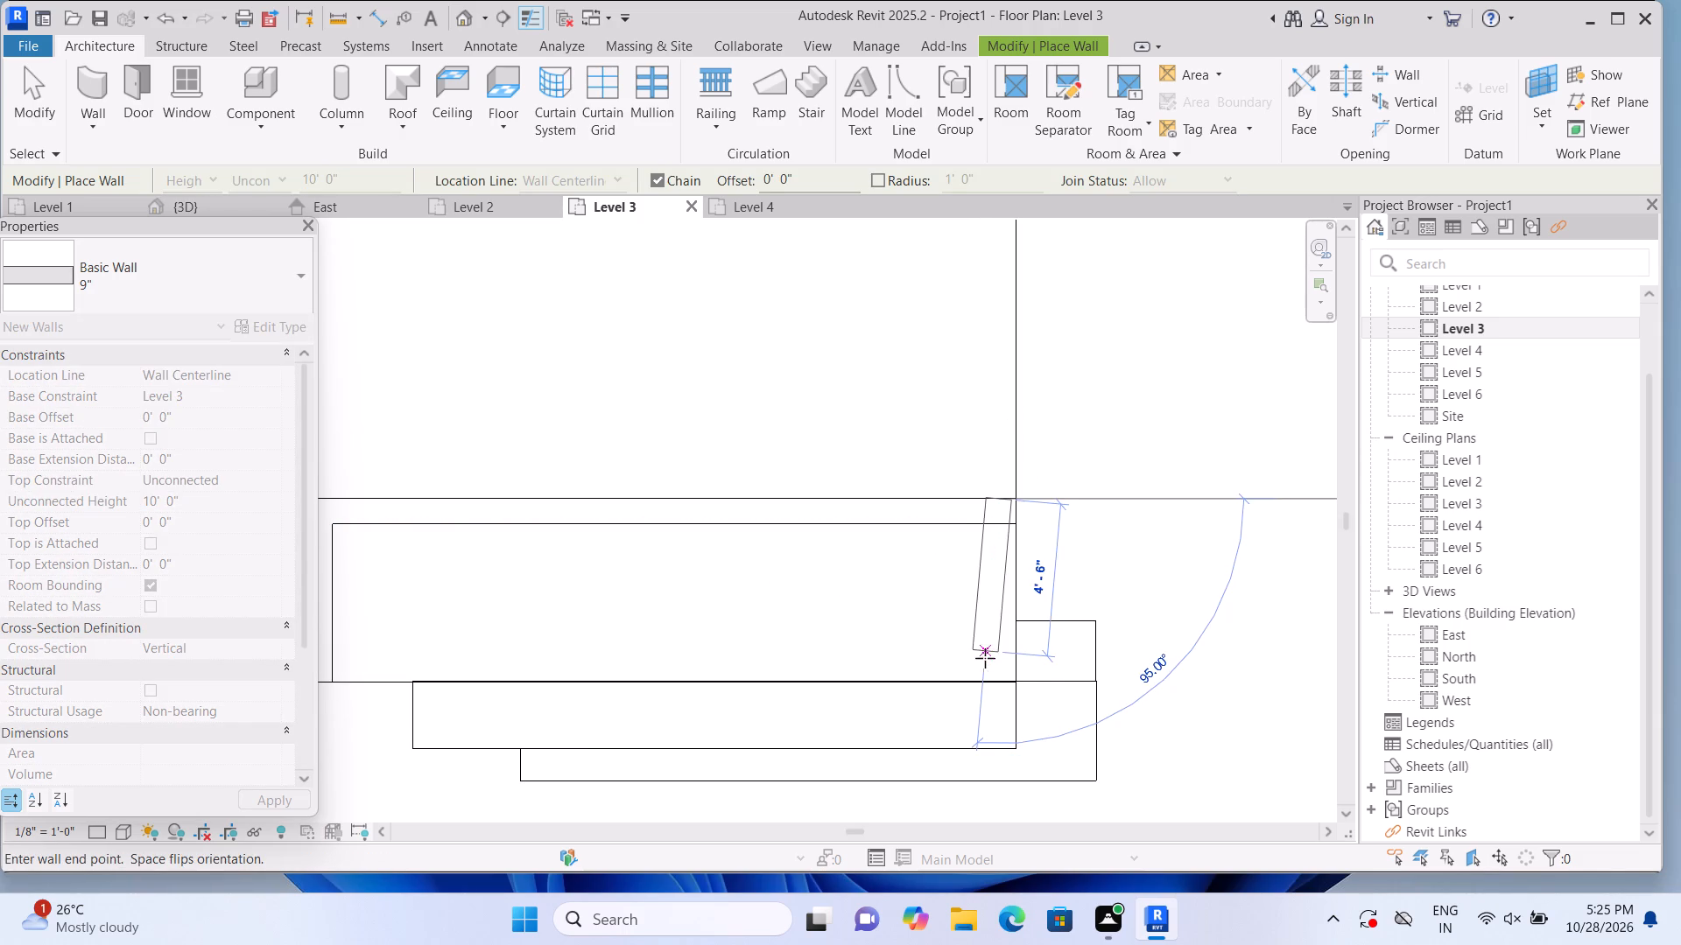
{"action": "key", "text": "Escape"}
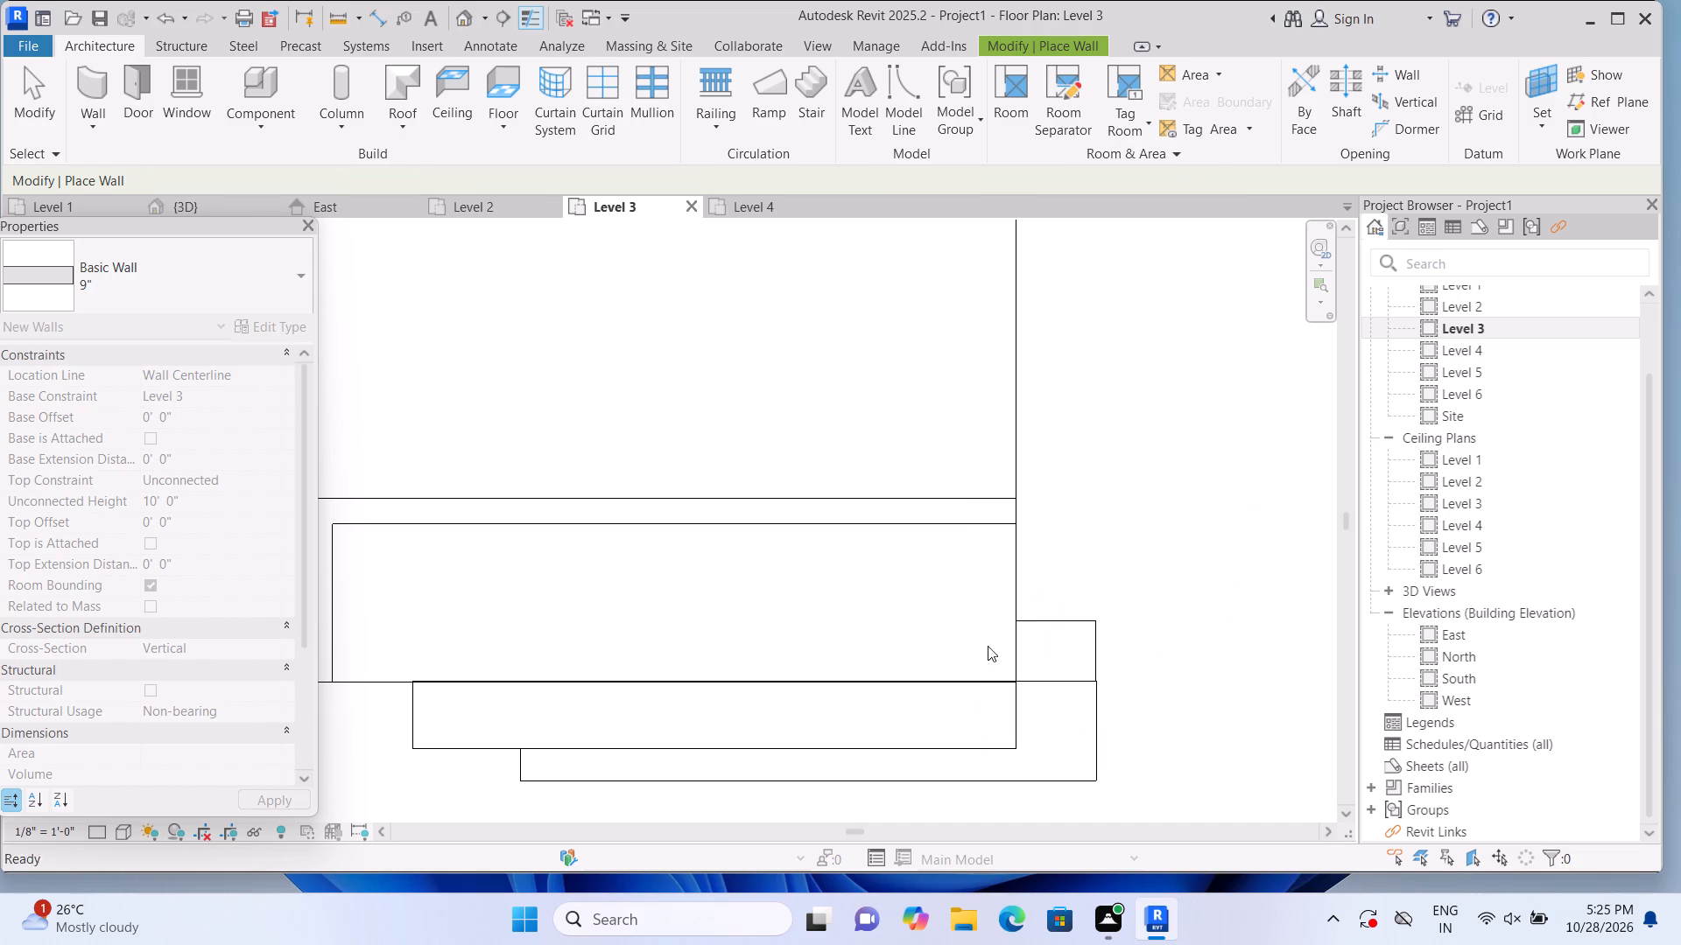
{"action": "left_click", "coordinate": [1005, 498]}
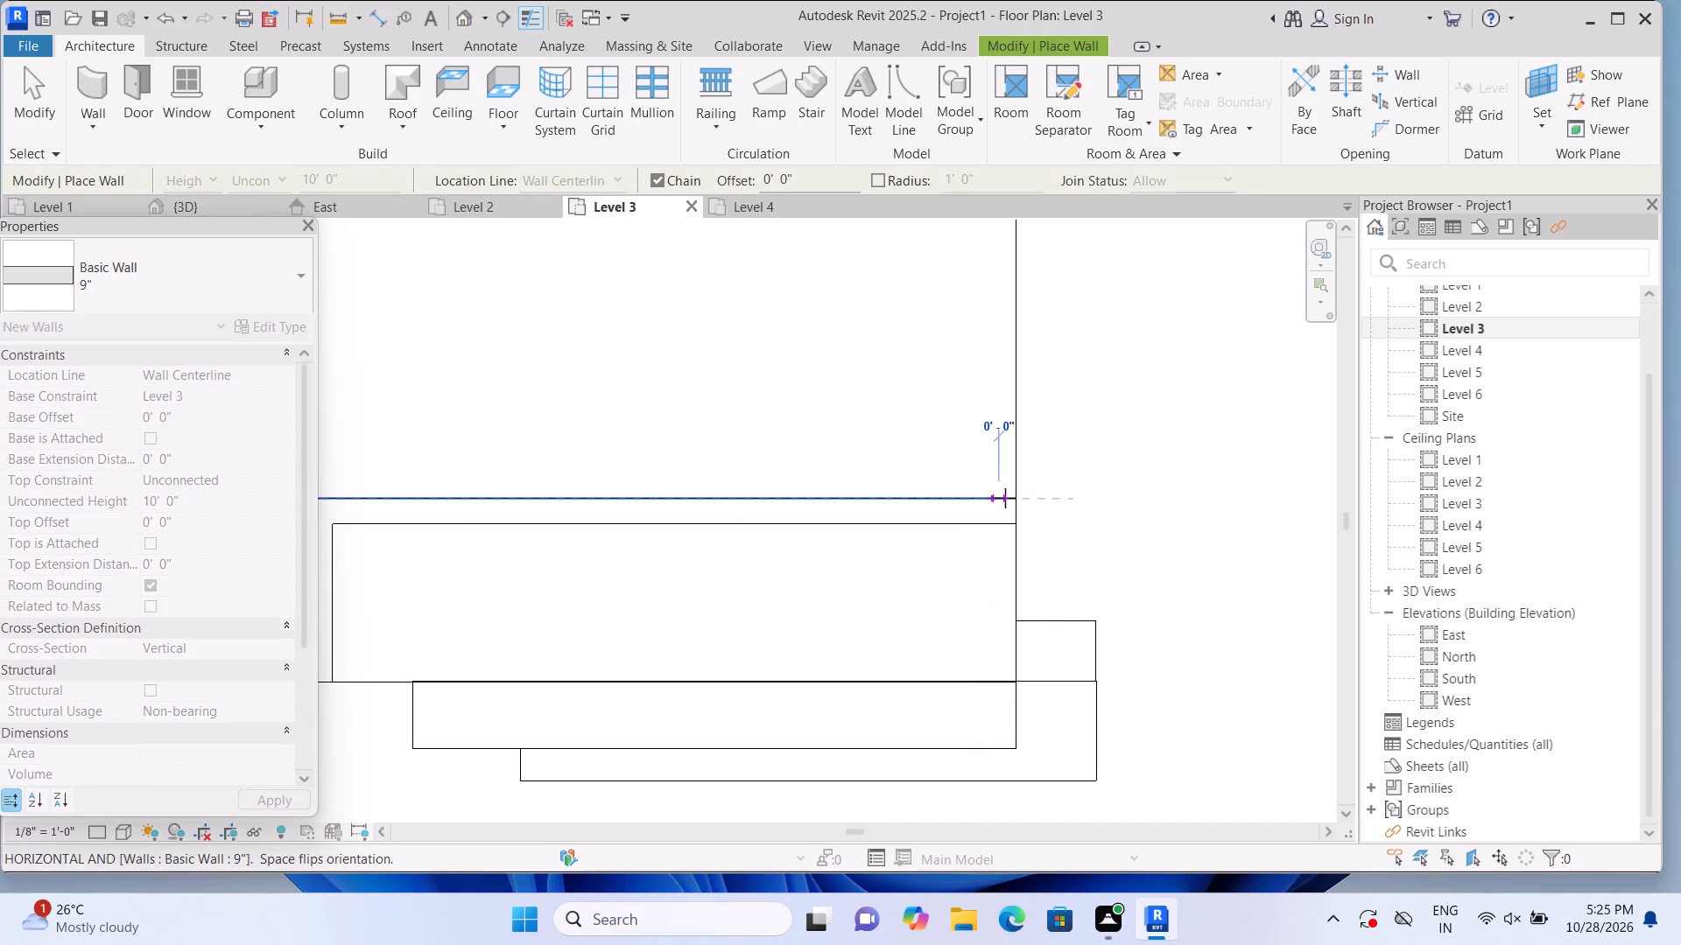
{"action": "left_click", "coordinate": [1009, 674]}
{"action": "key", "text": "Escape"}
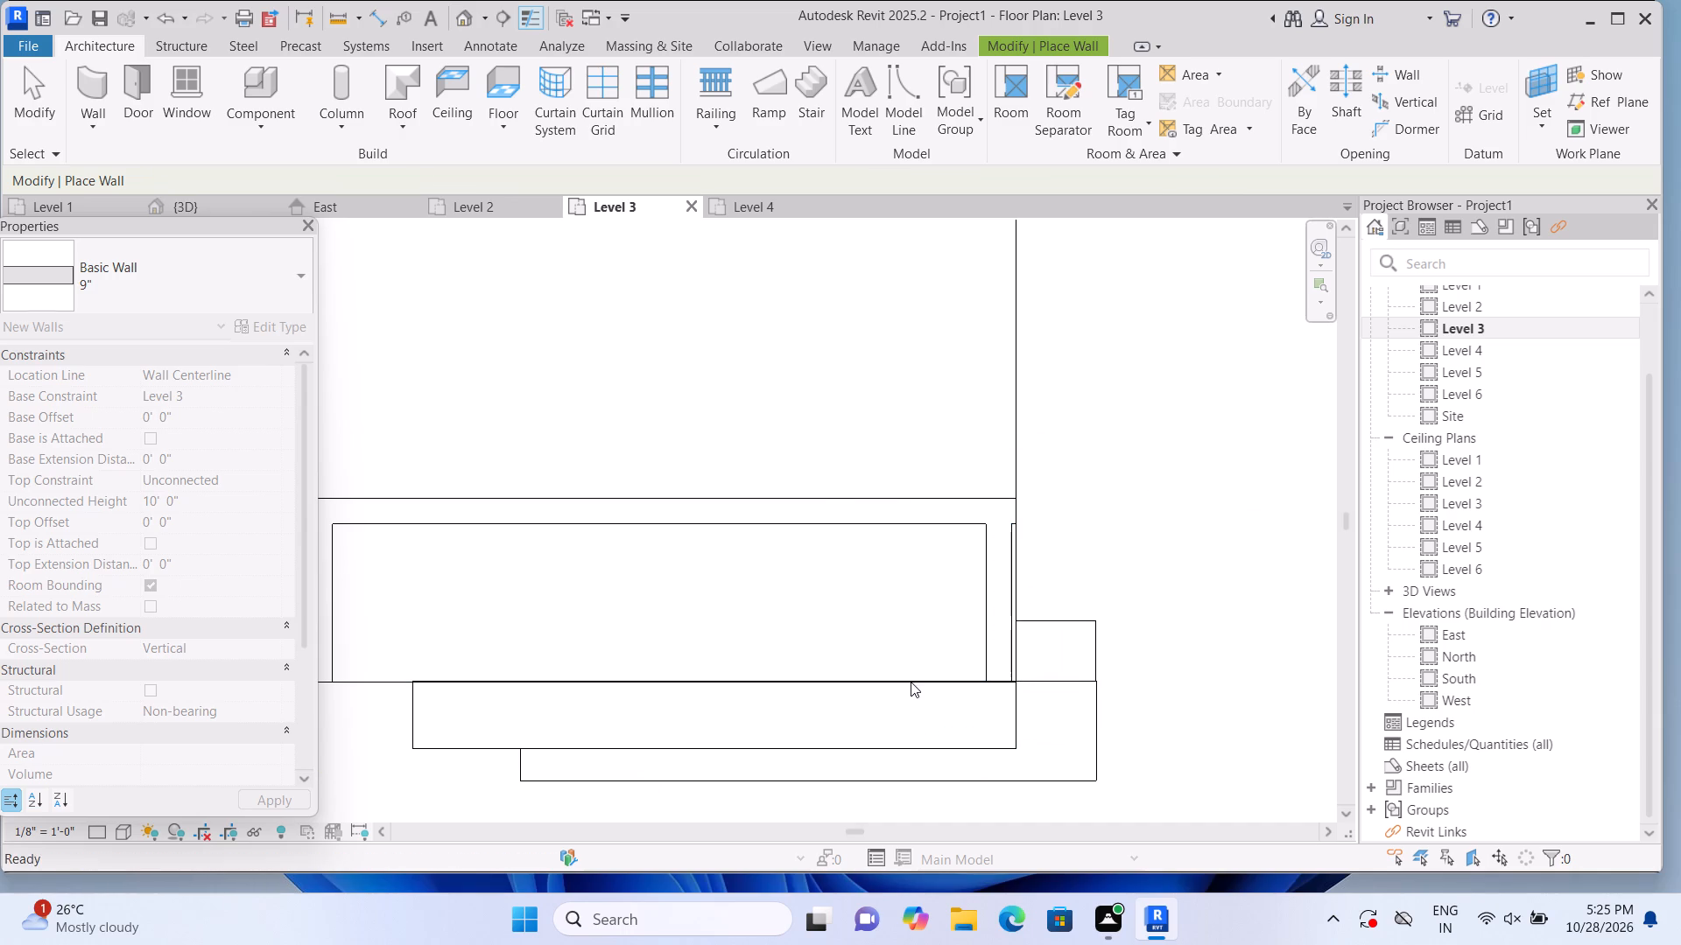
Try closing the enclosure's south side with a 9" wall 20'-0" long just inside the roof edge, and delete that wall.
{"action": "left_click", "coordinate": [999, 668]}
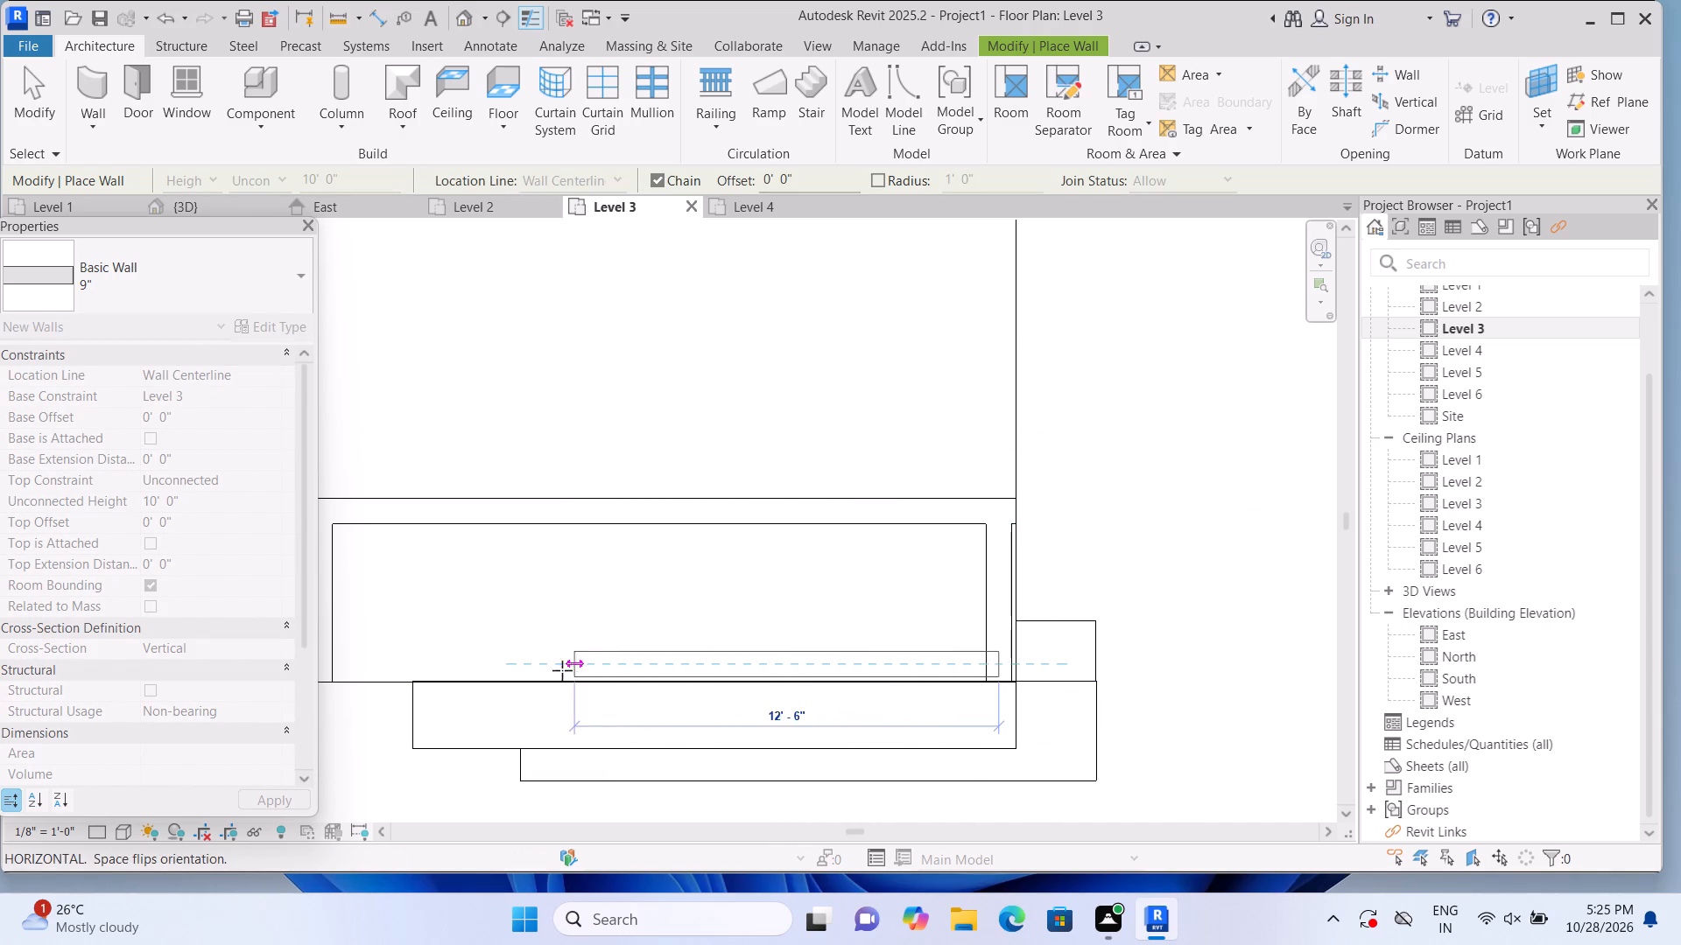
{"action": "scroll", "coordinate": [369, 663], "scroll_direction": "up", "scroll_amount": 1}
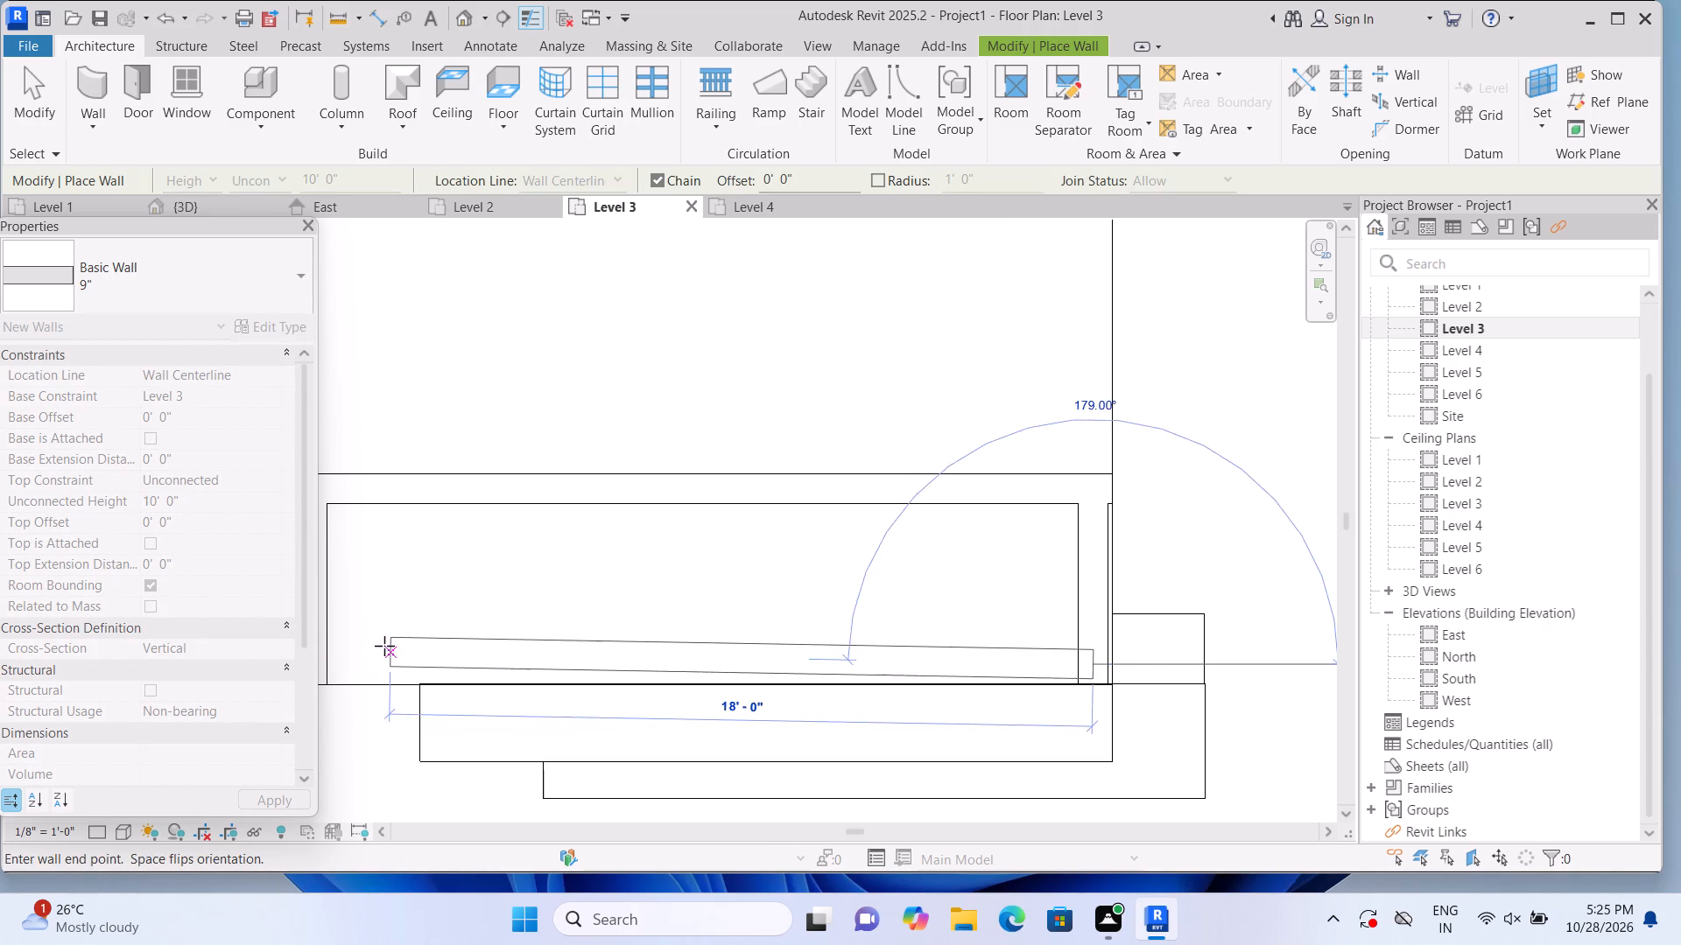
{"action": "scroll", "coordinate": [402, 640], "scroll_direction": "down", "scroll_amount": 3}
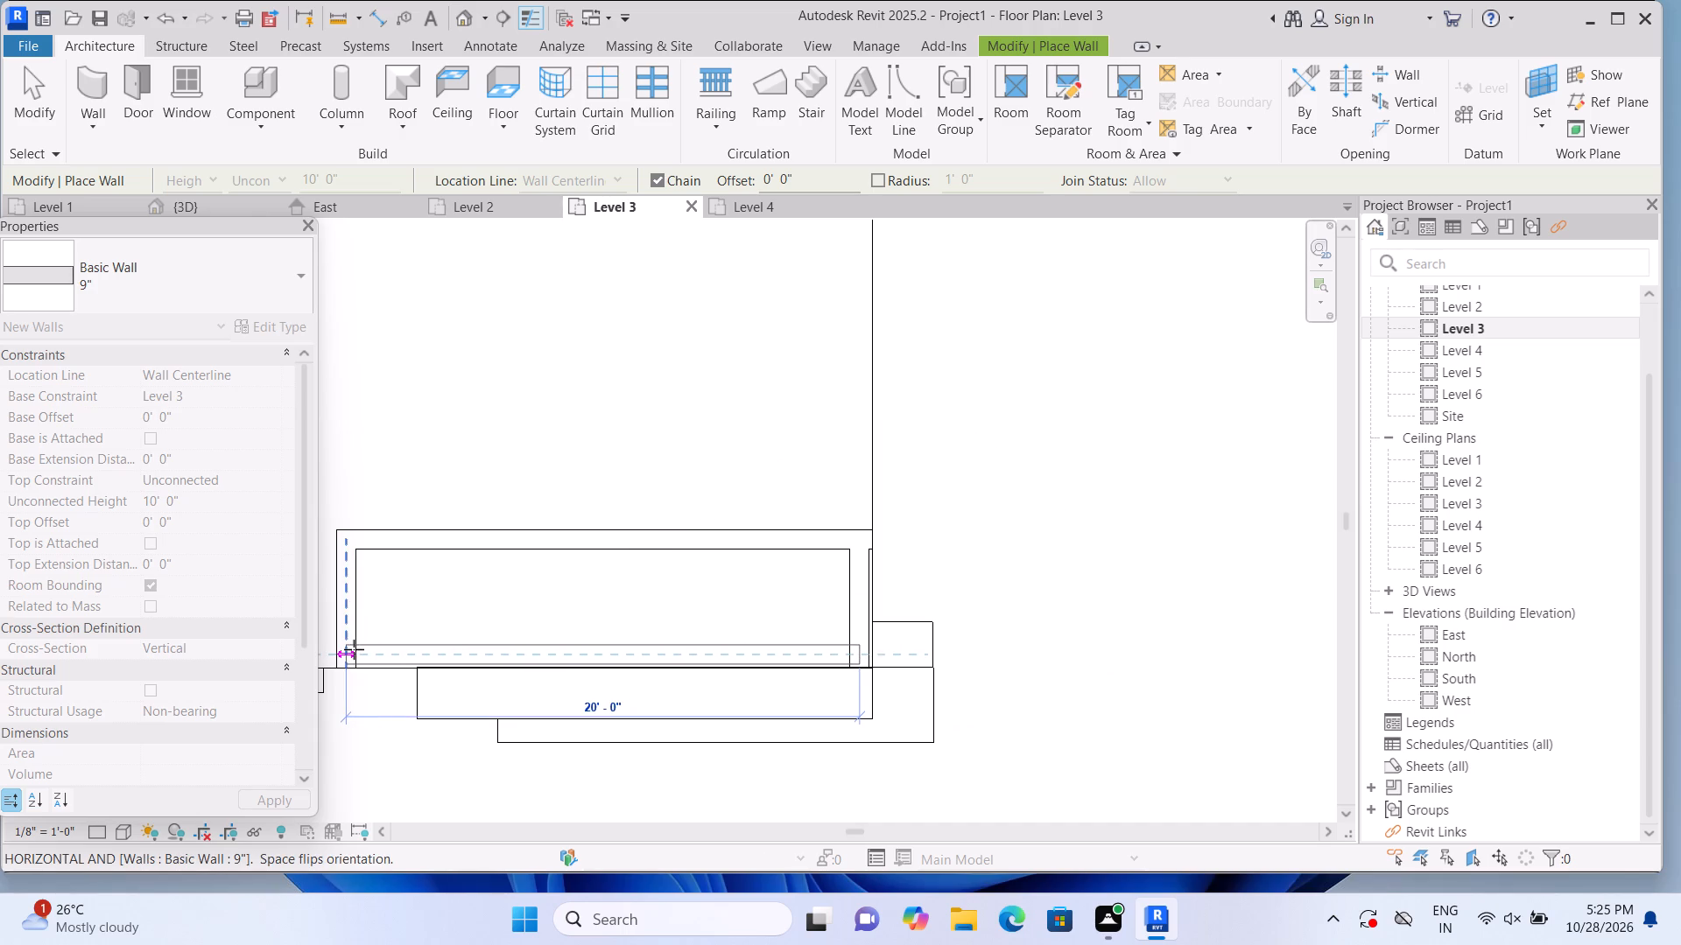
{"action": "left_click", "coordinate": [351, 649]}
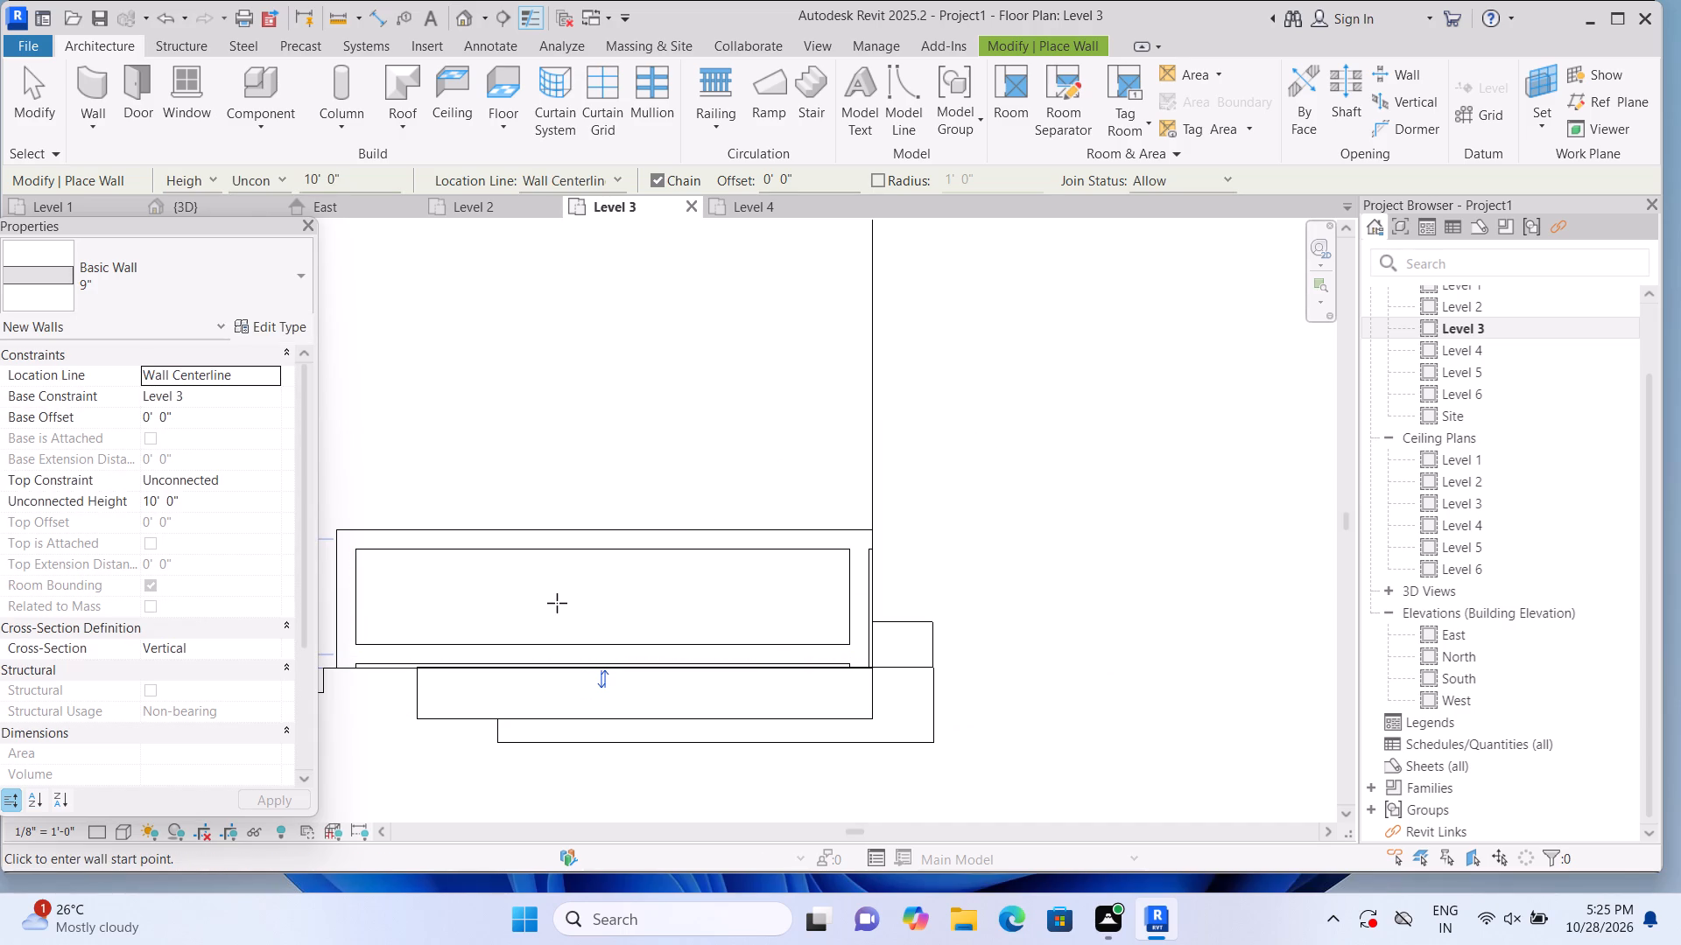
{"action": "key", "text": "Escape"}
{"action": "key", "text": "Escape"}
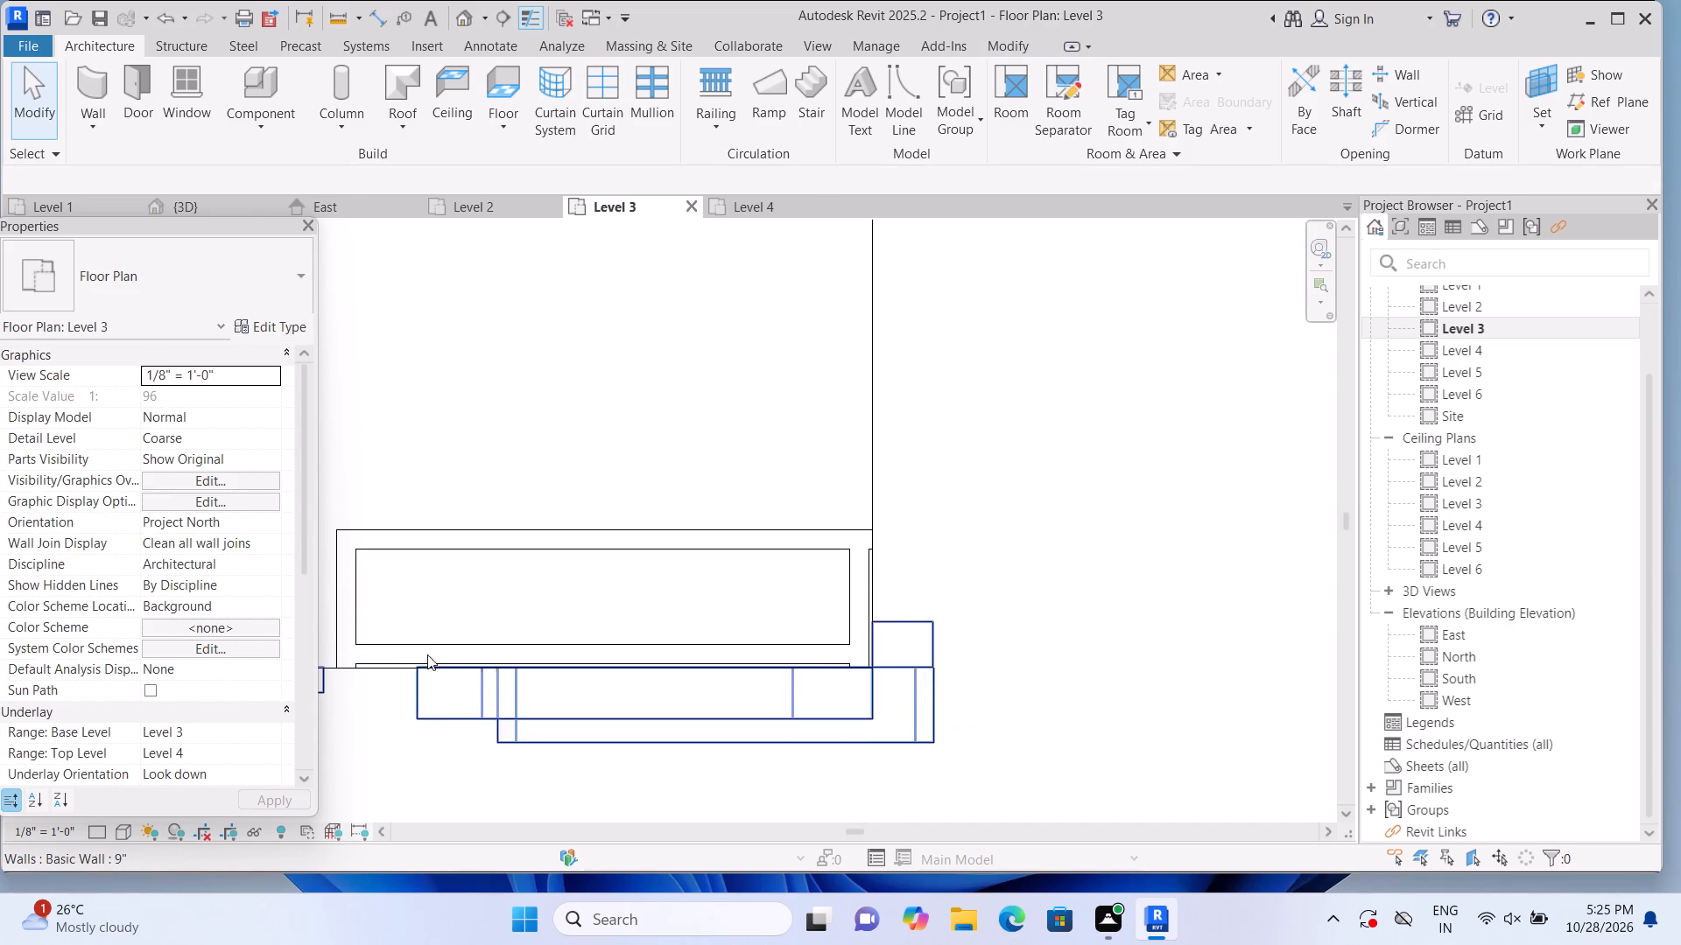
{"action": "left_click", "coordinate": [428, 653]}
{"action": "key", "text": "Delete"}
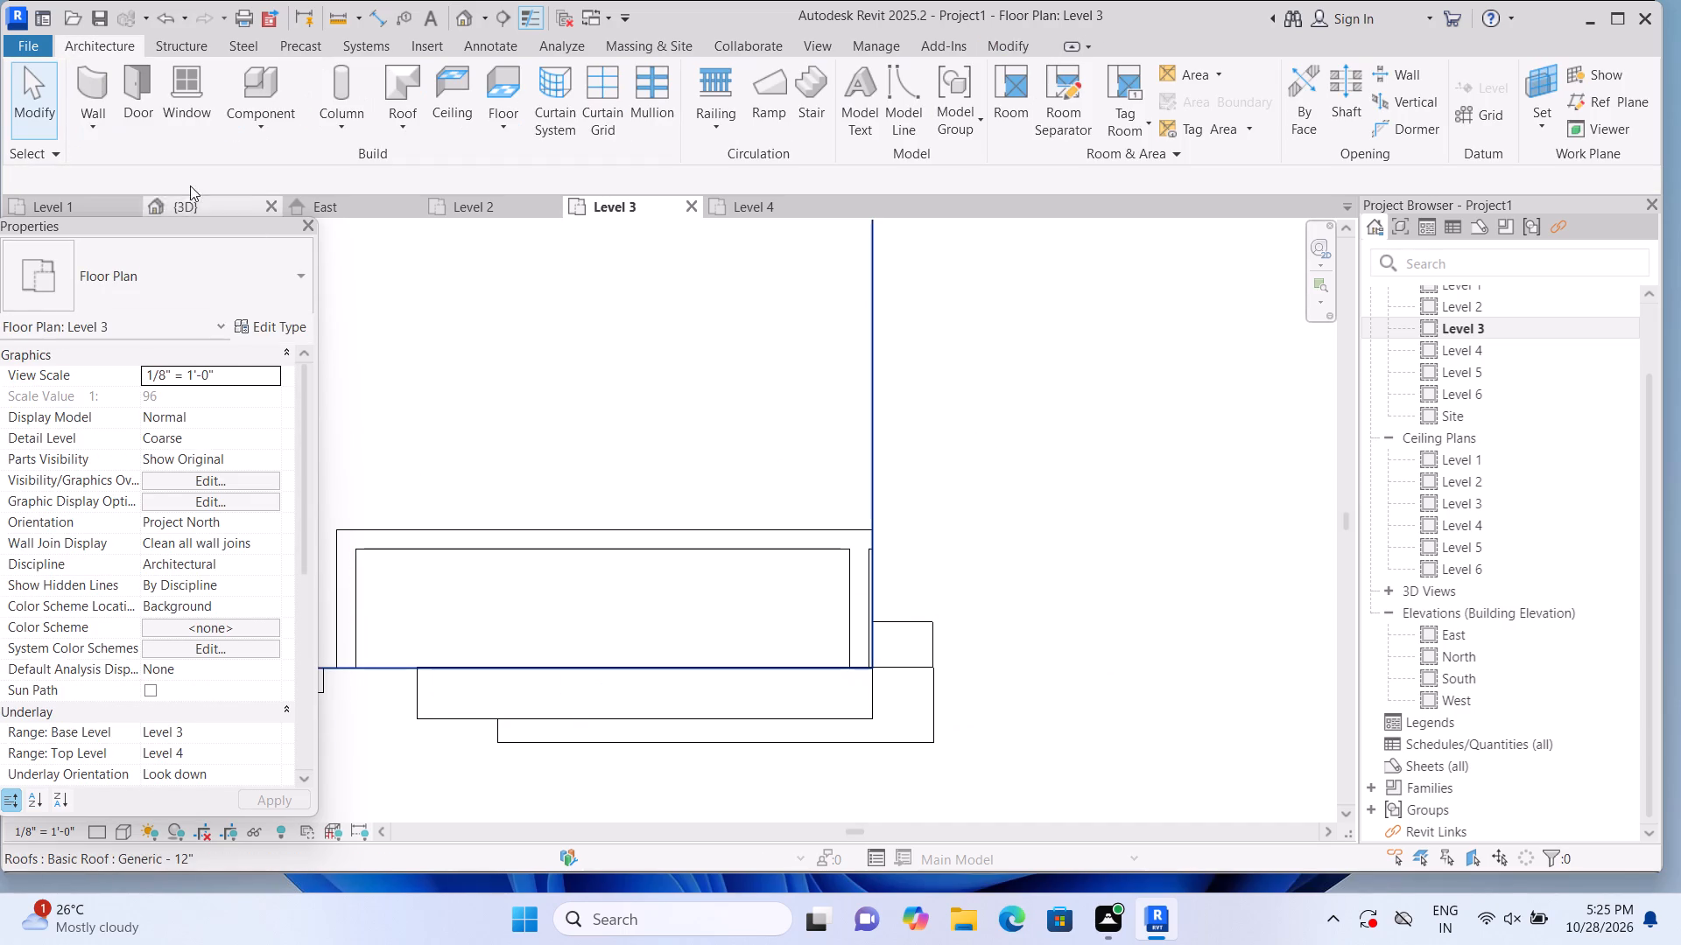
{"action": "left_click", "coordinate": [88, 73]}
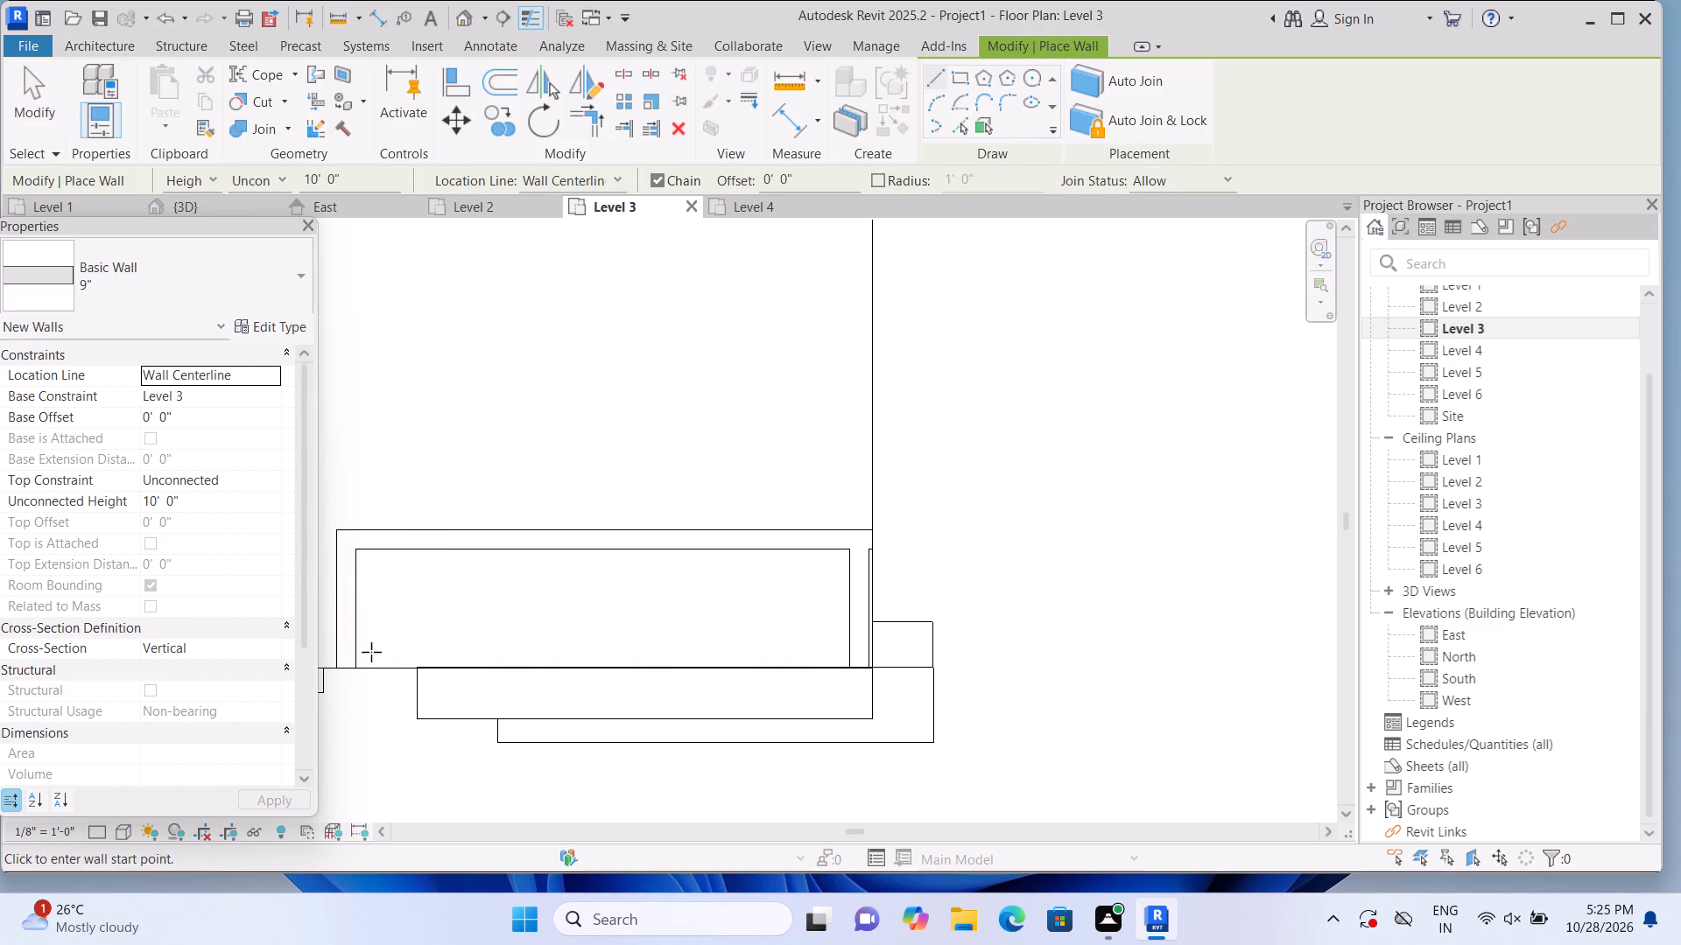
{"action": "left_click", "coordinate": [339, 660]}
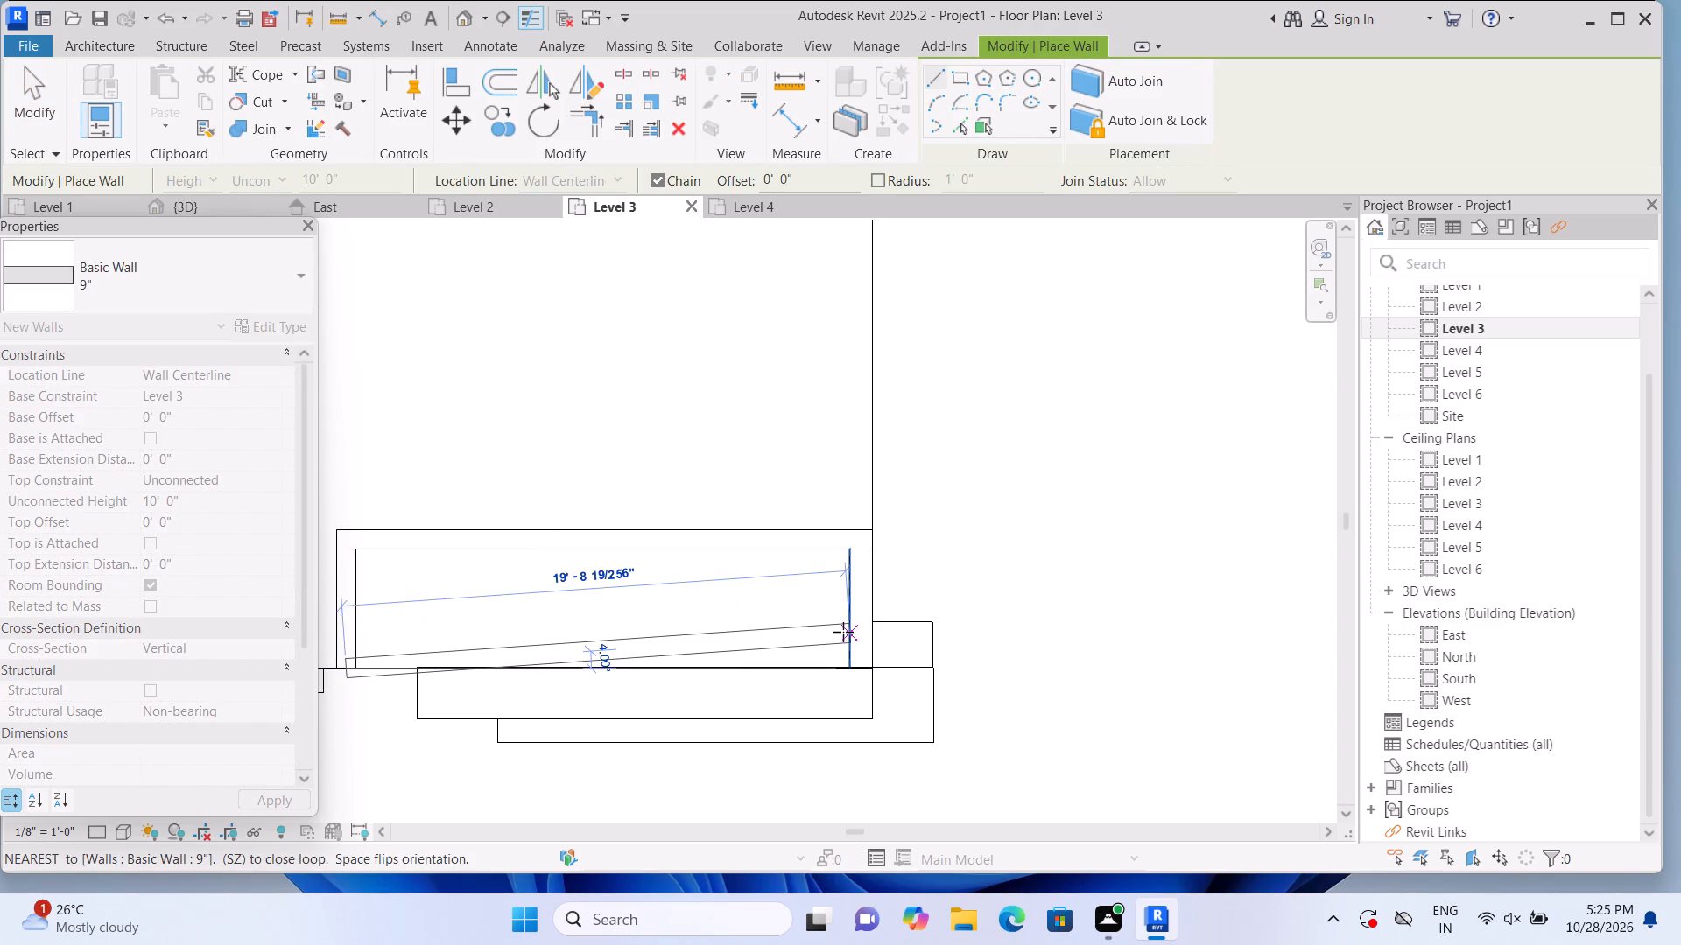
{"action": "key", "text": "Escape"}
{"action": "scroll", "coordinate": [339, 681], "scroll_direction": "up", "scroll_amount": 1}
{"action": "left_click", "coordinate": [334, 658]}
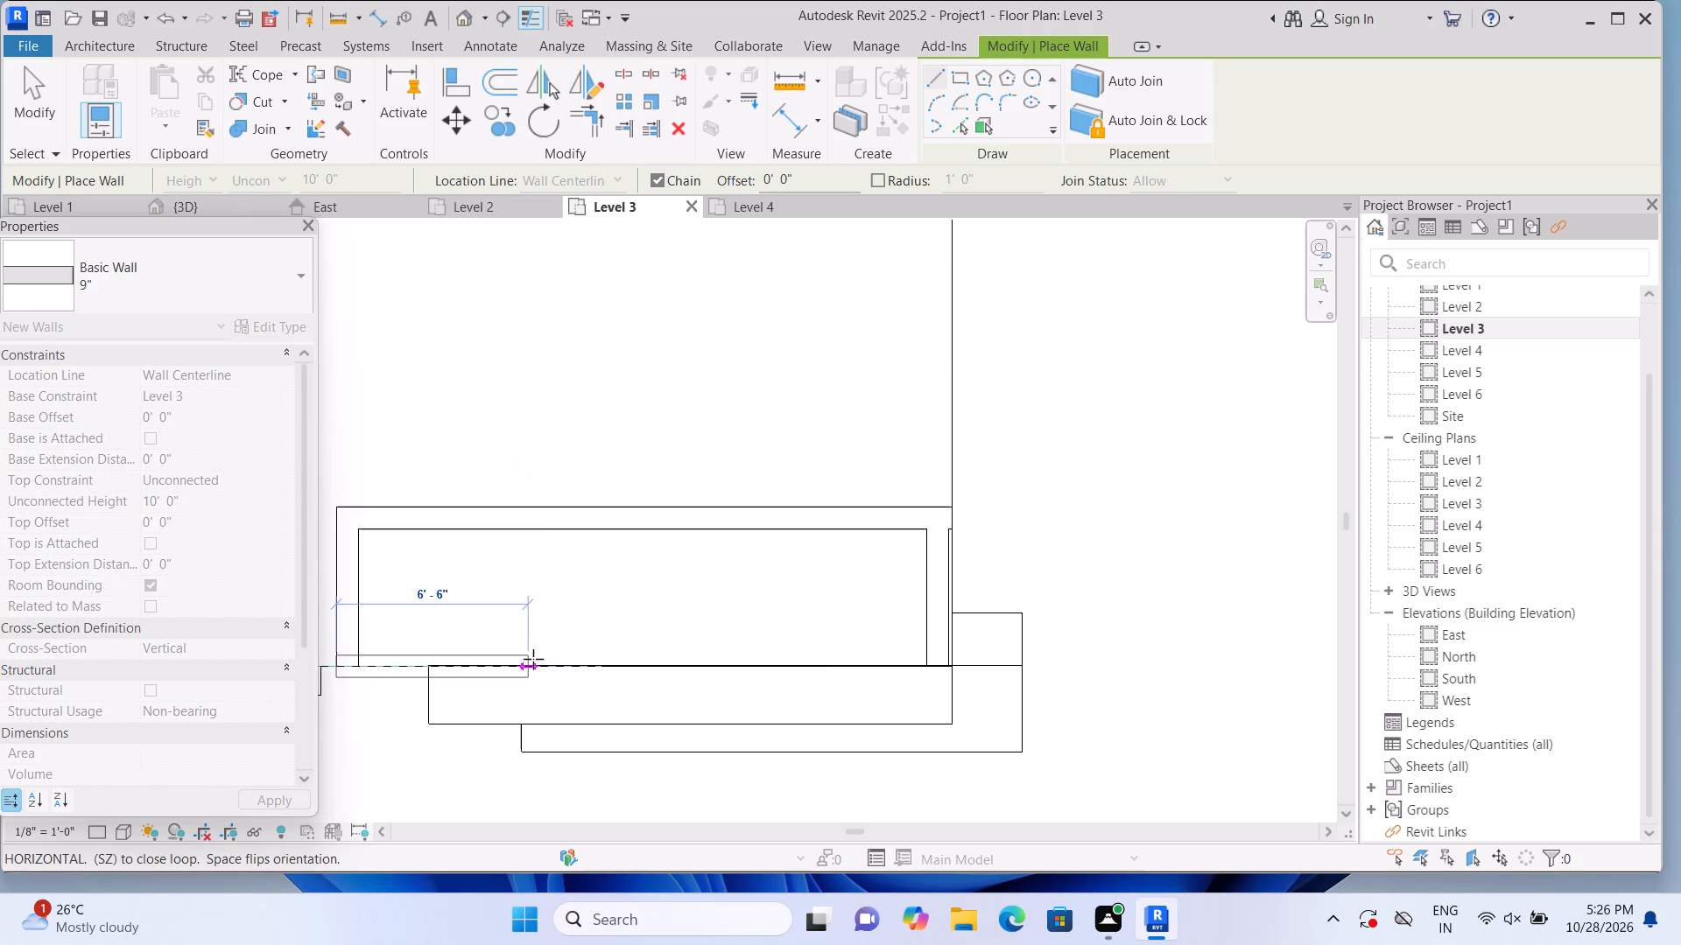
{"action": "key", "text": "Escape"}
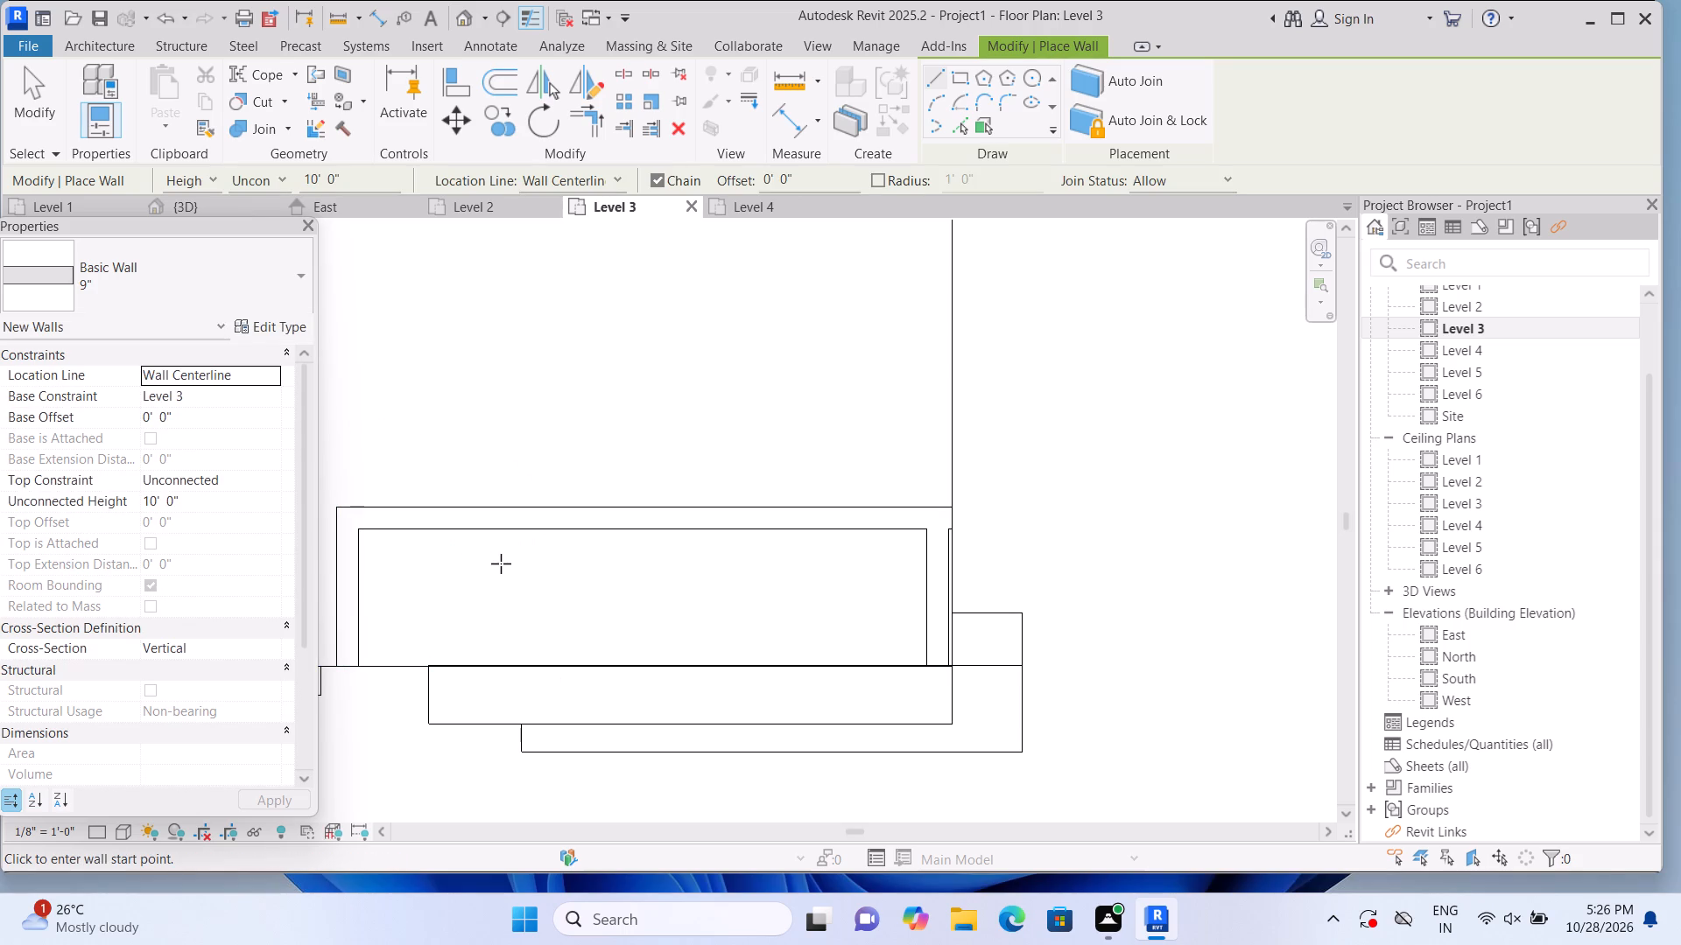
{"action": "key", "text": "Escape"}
Delete the enclosure's west, east and north walls at the roof's southeast corner.
{"action": "left_click", "coordinate": [347, 599]}
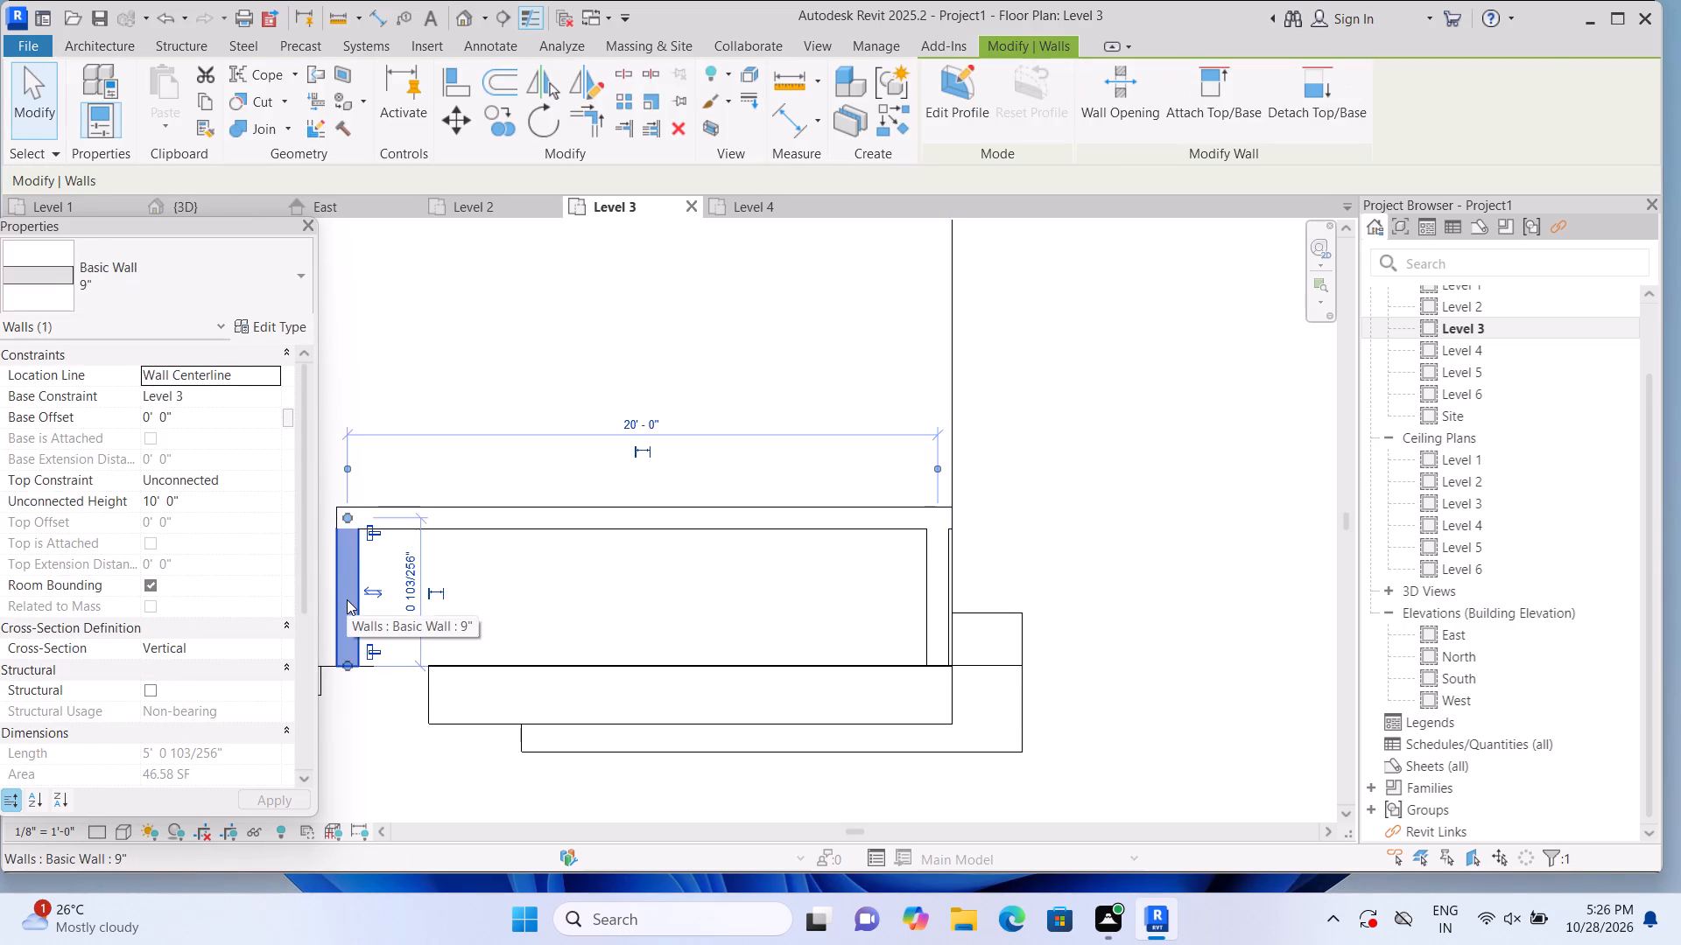
{"action": "key", "text": "Delete"}
{"action": "left_click", "coordinate": [945, 574]}
{"action": "key", "text": "Delete"}
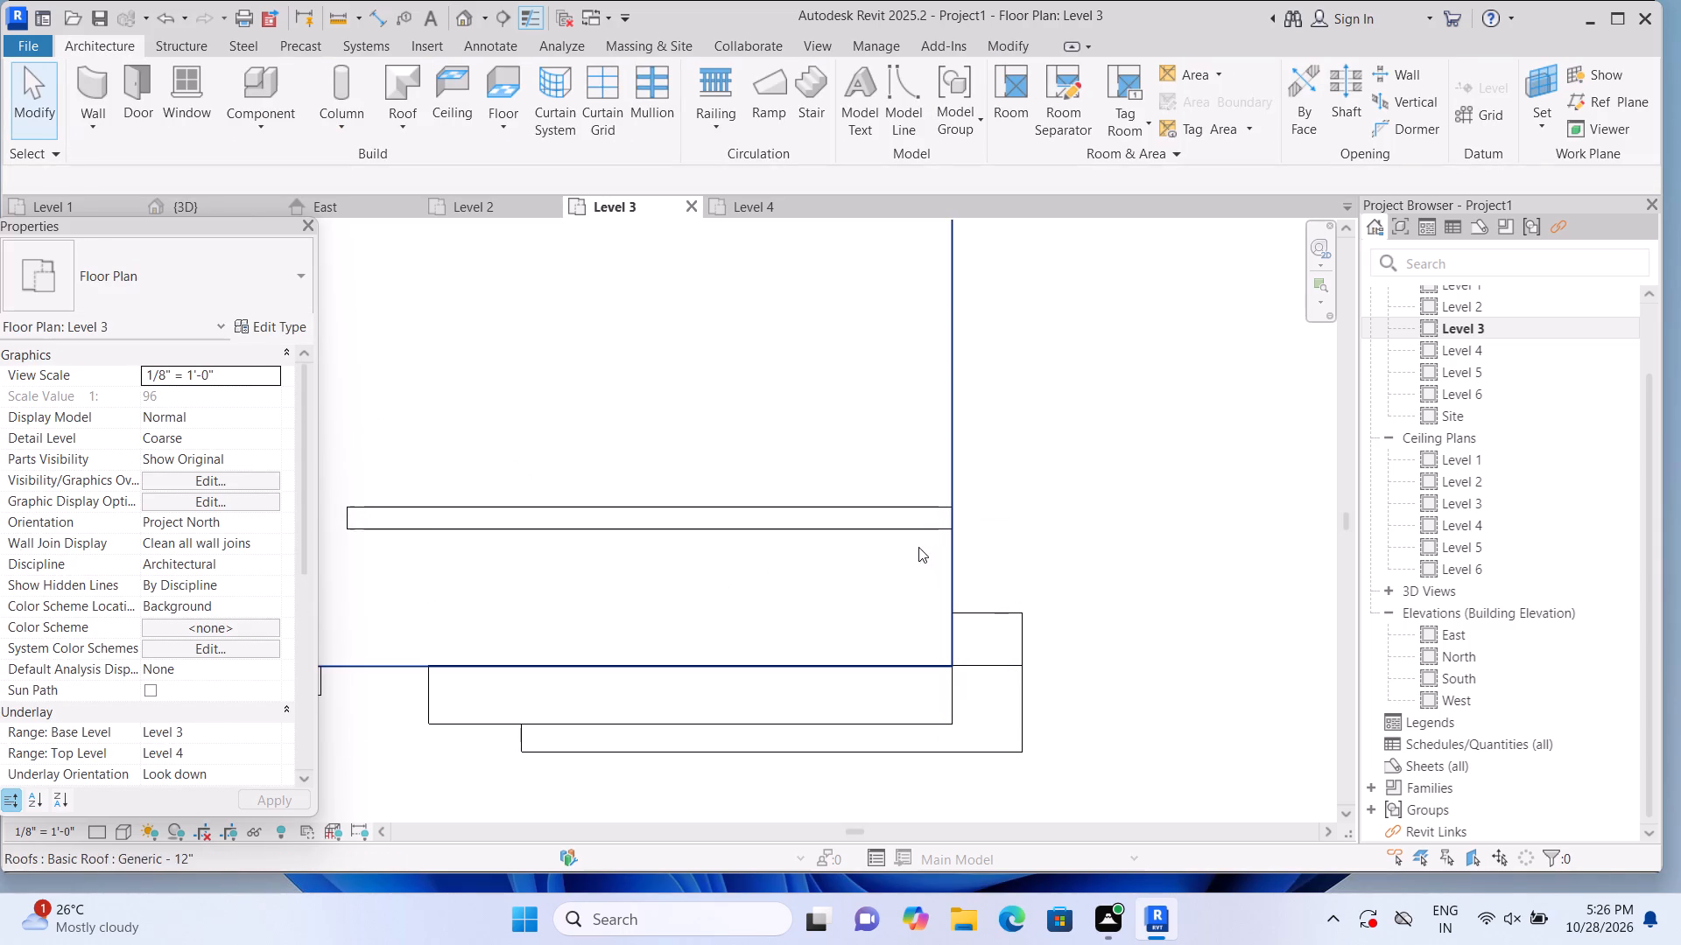
{"action": "left_click", "coordinate": [909, 527]}
{"action": "key", "text": "Delete"}
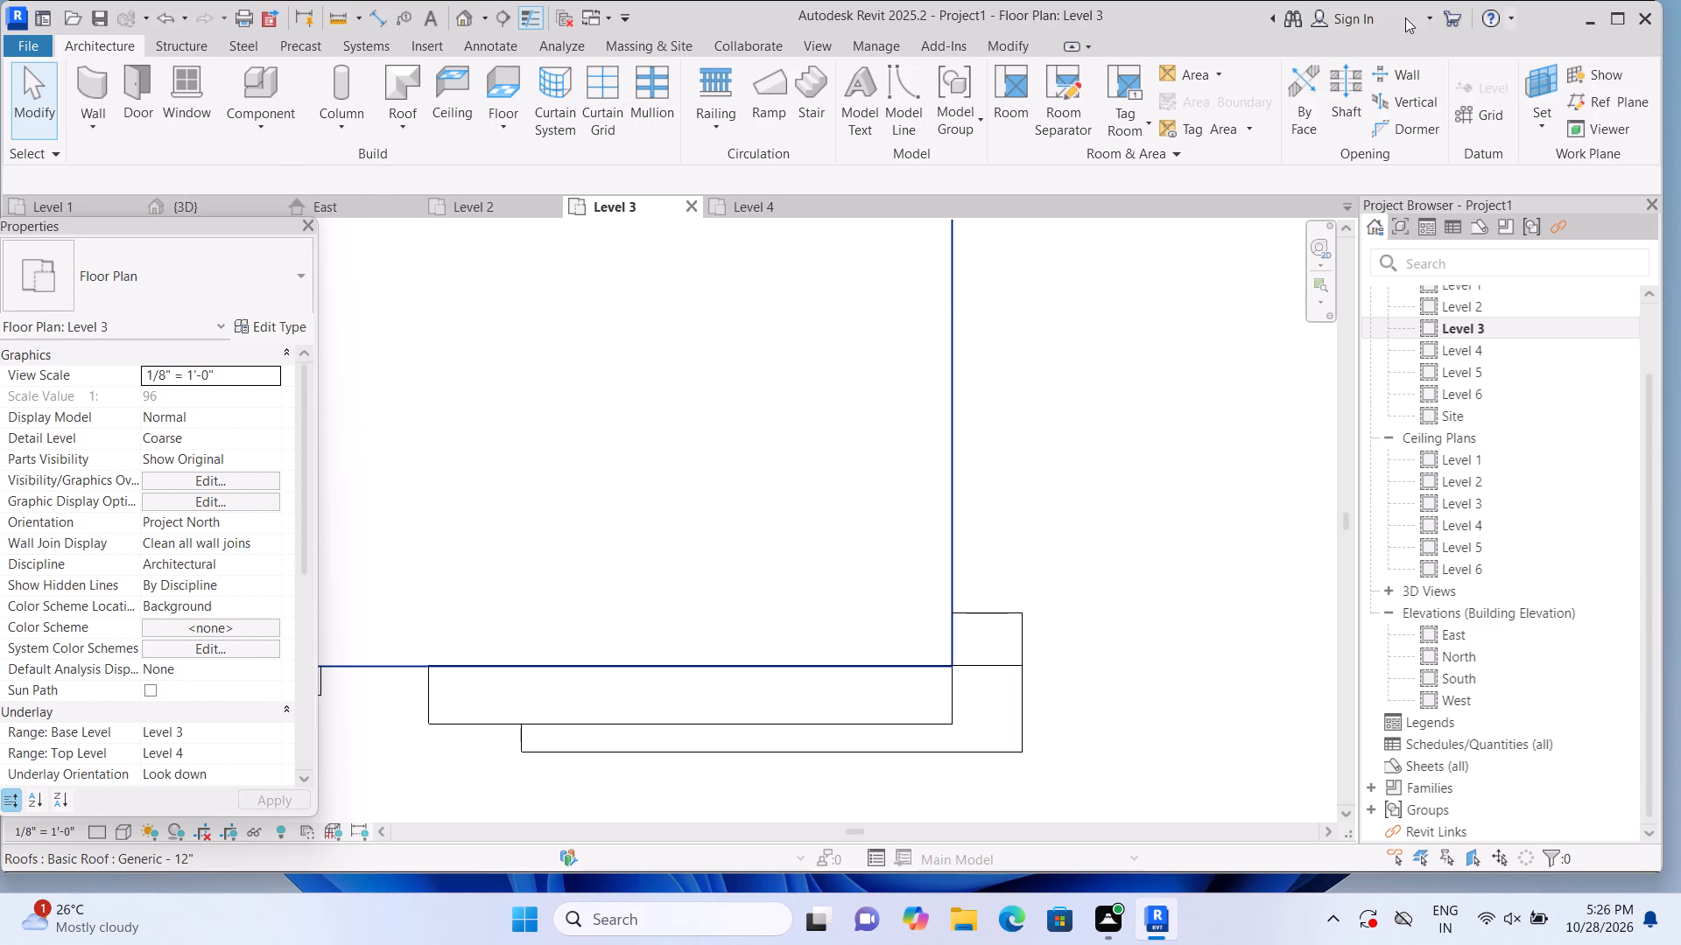
Draw chained 9" walls from the roof's southeast corner: about 17'-6" west along the south edge, 4' north, and 17' back east.
{"action": "left_click", "coordinate": [96, 85]}
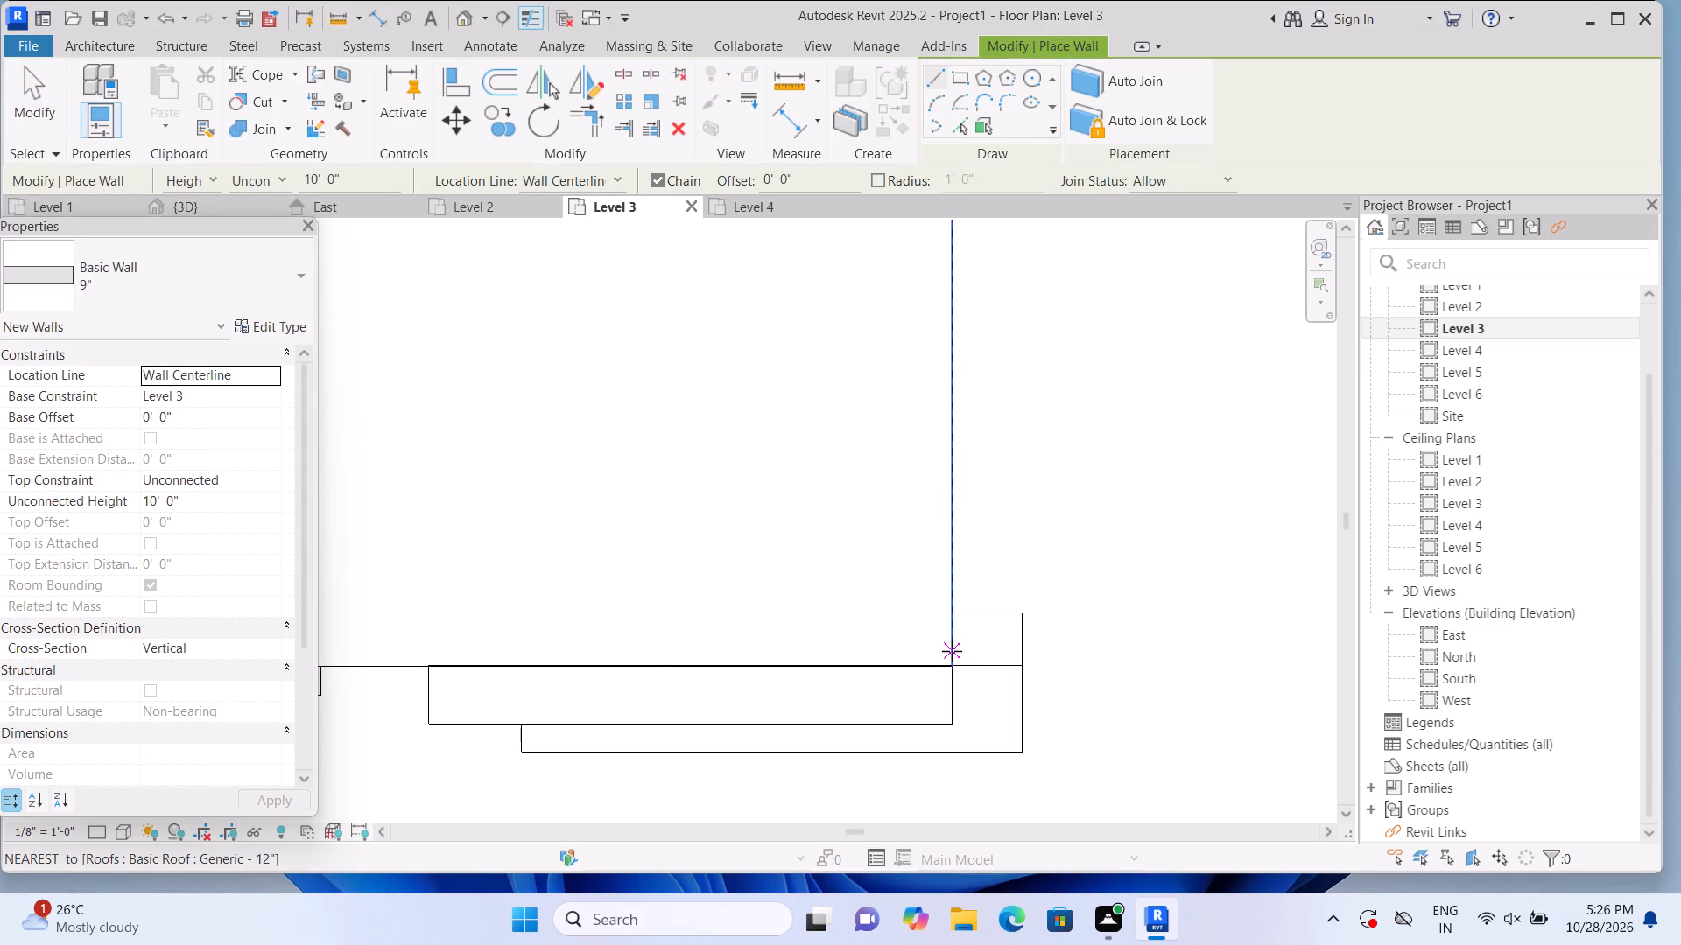
{"action": "left_click", "coordinate": [951, 654]}
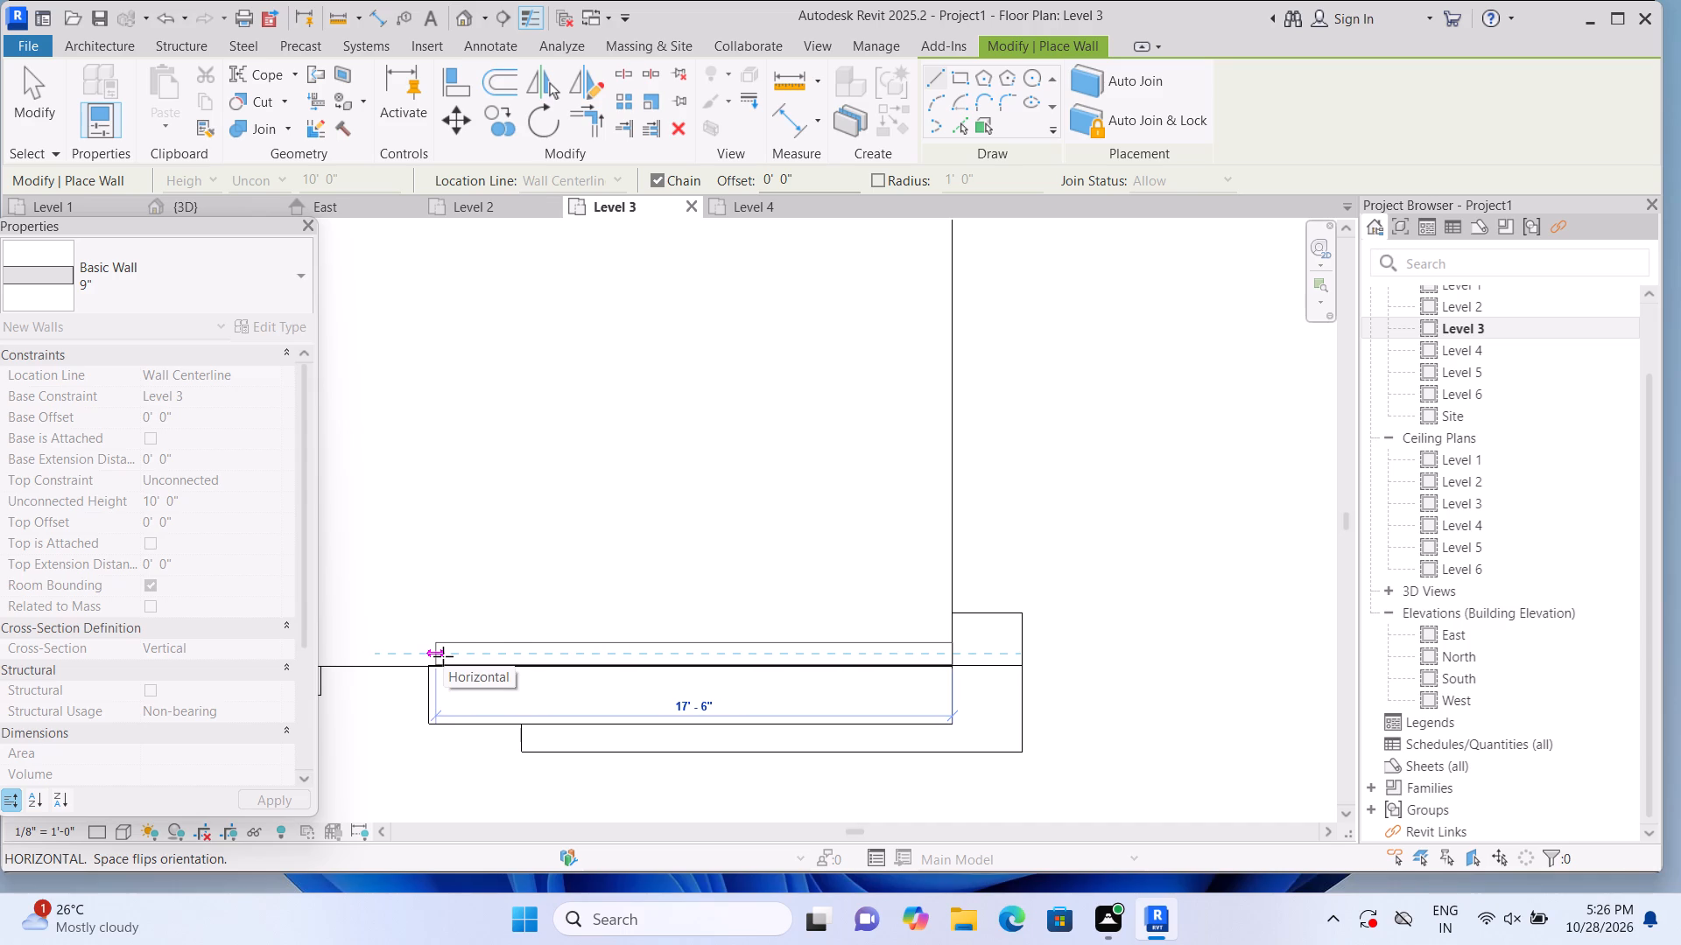
{"action": "left_click", "coordinate": [443, 656]}
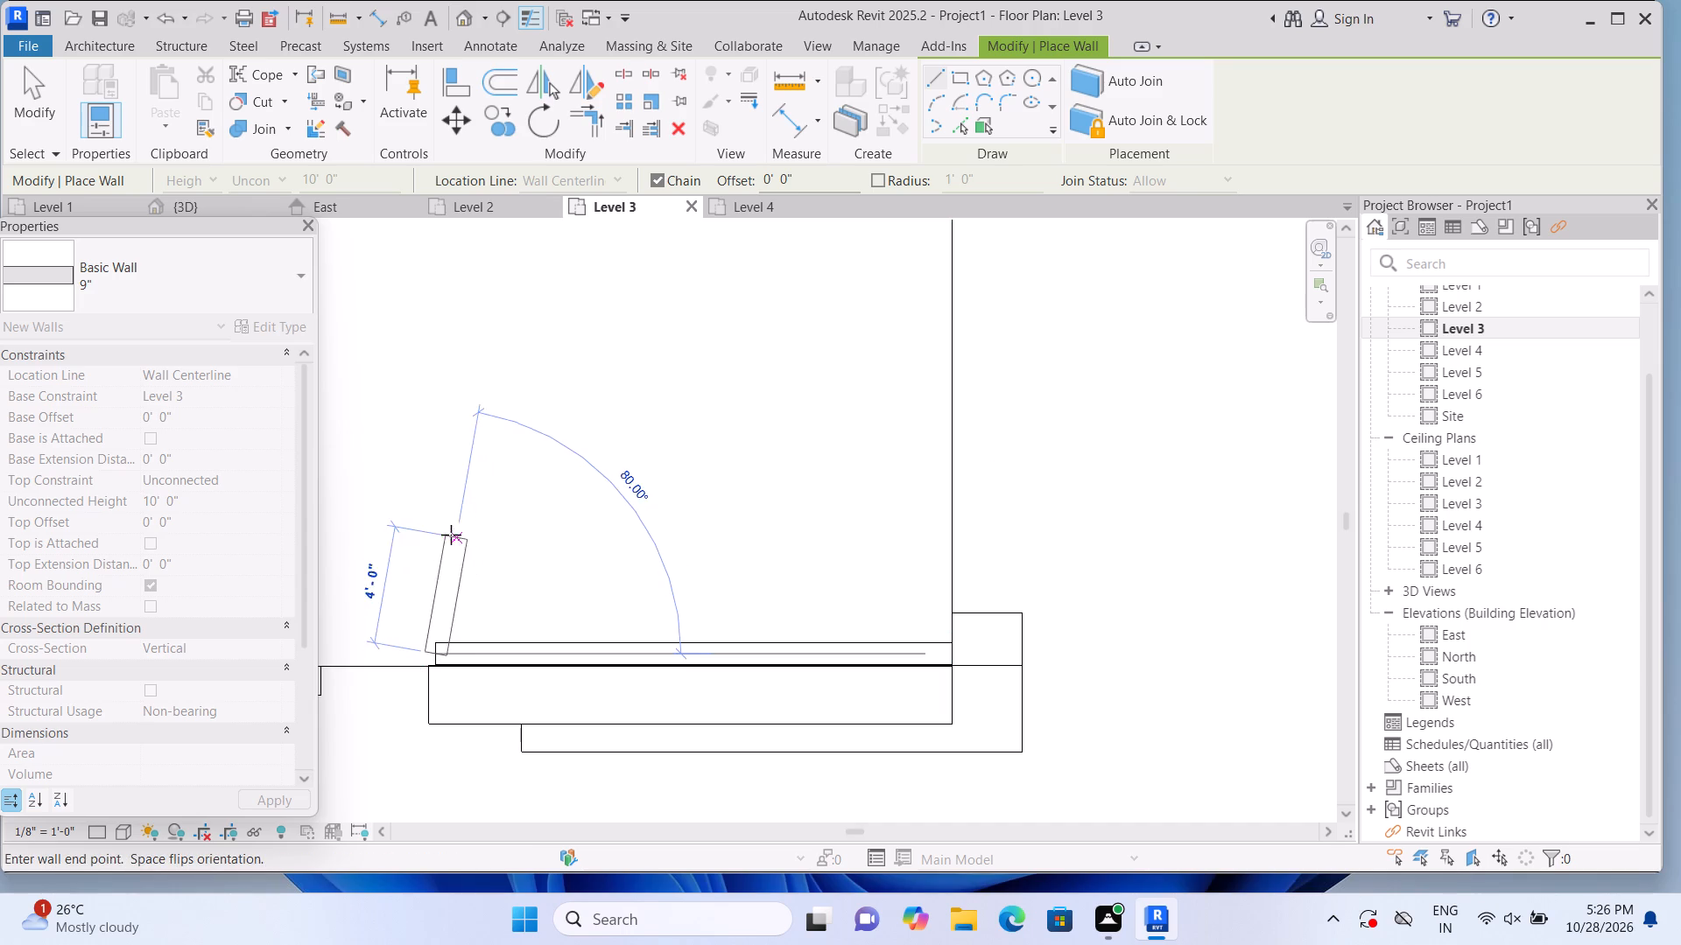
{"action": "left_click", "coordinate": [443, 535]}
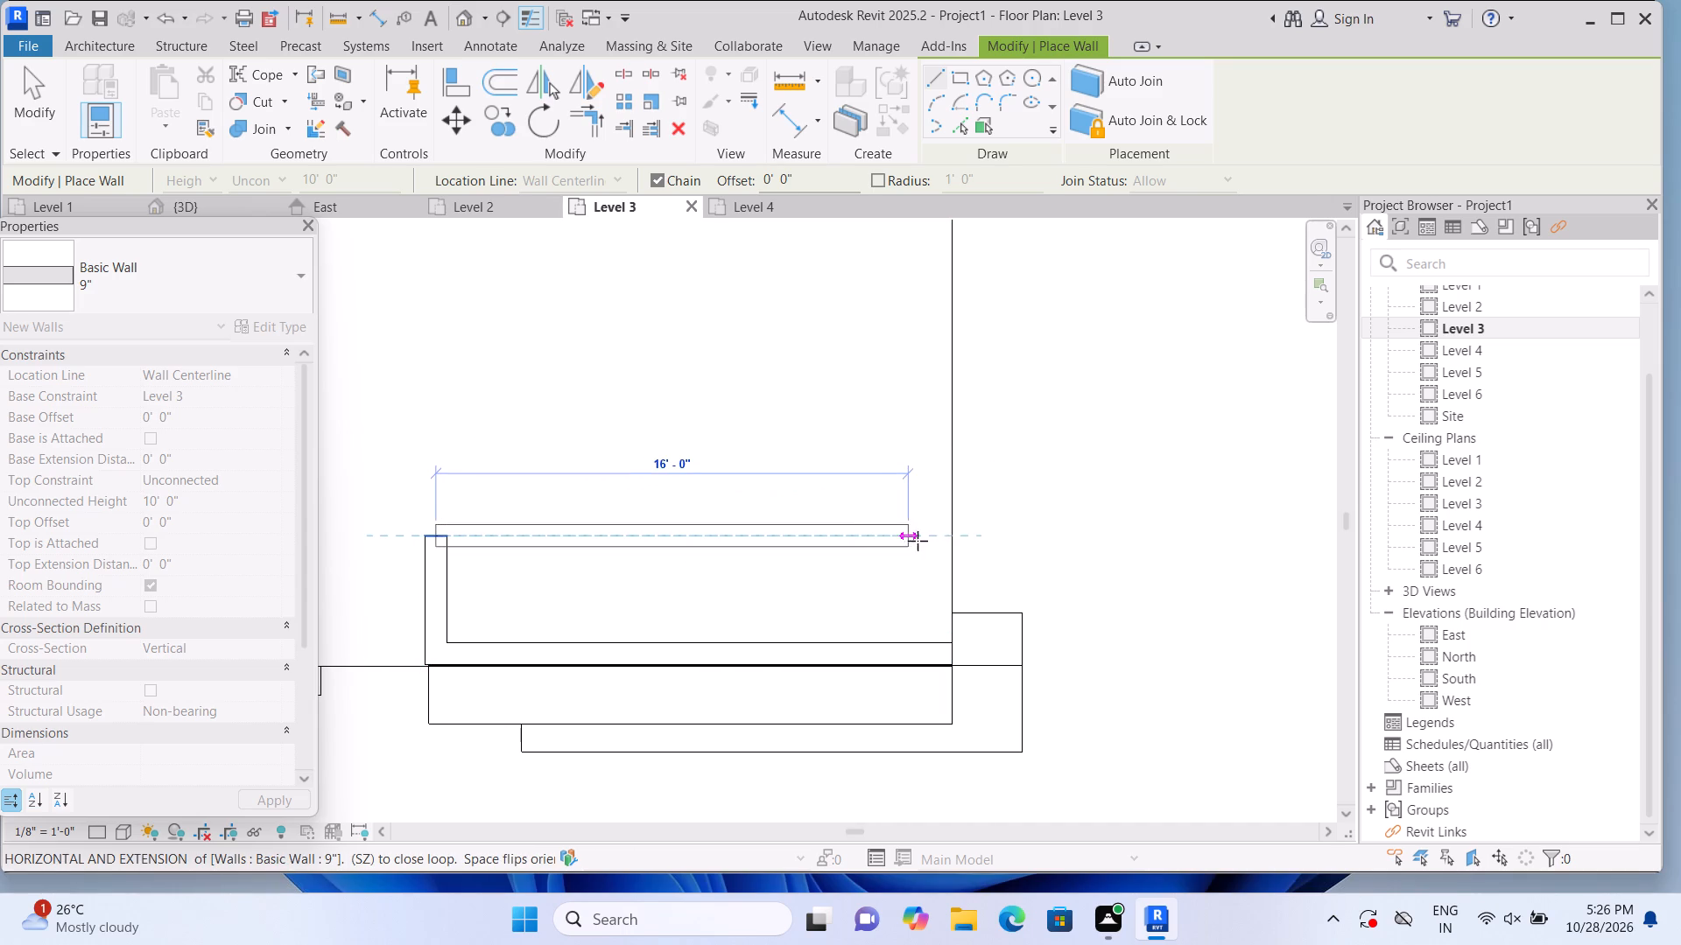
{"action": "left_click", "coordinate": [938, 542]}
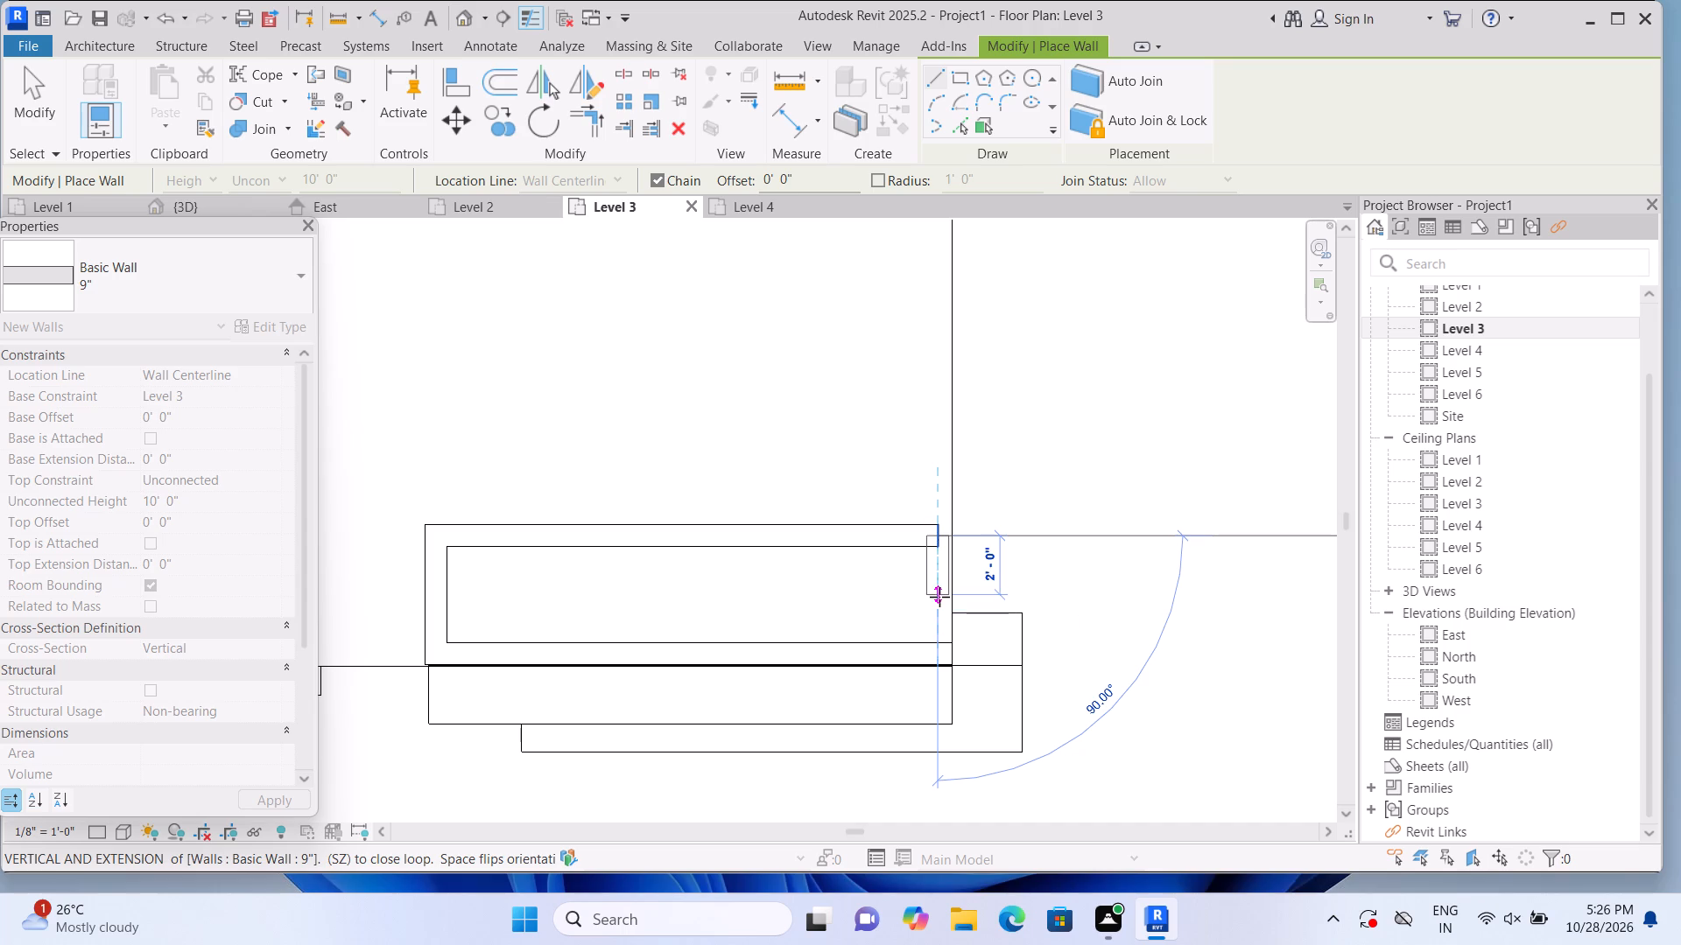
{"action": "key", "text": "Escape"}
{"action": "key", "text": "Escape"}
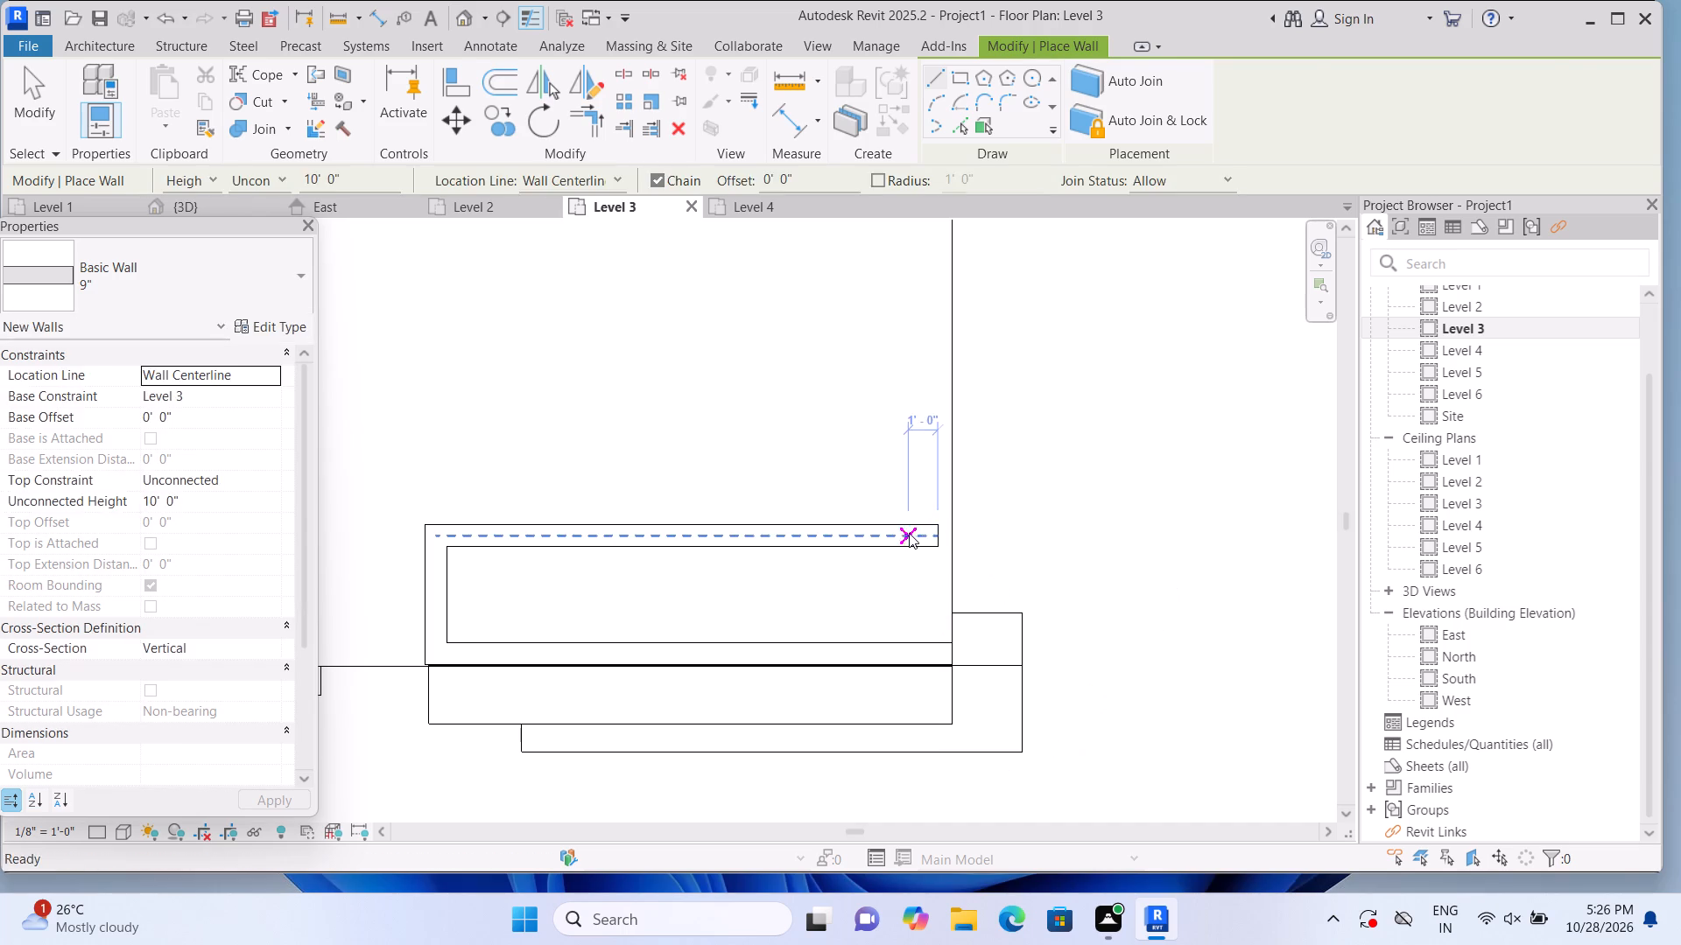
Close the enclosure's east end with a 9" wall about 4'-4 1/2" long from the north wall to the south wall.
{"action": "left_click", "coordinate": [909, 533]}
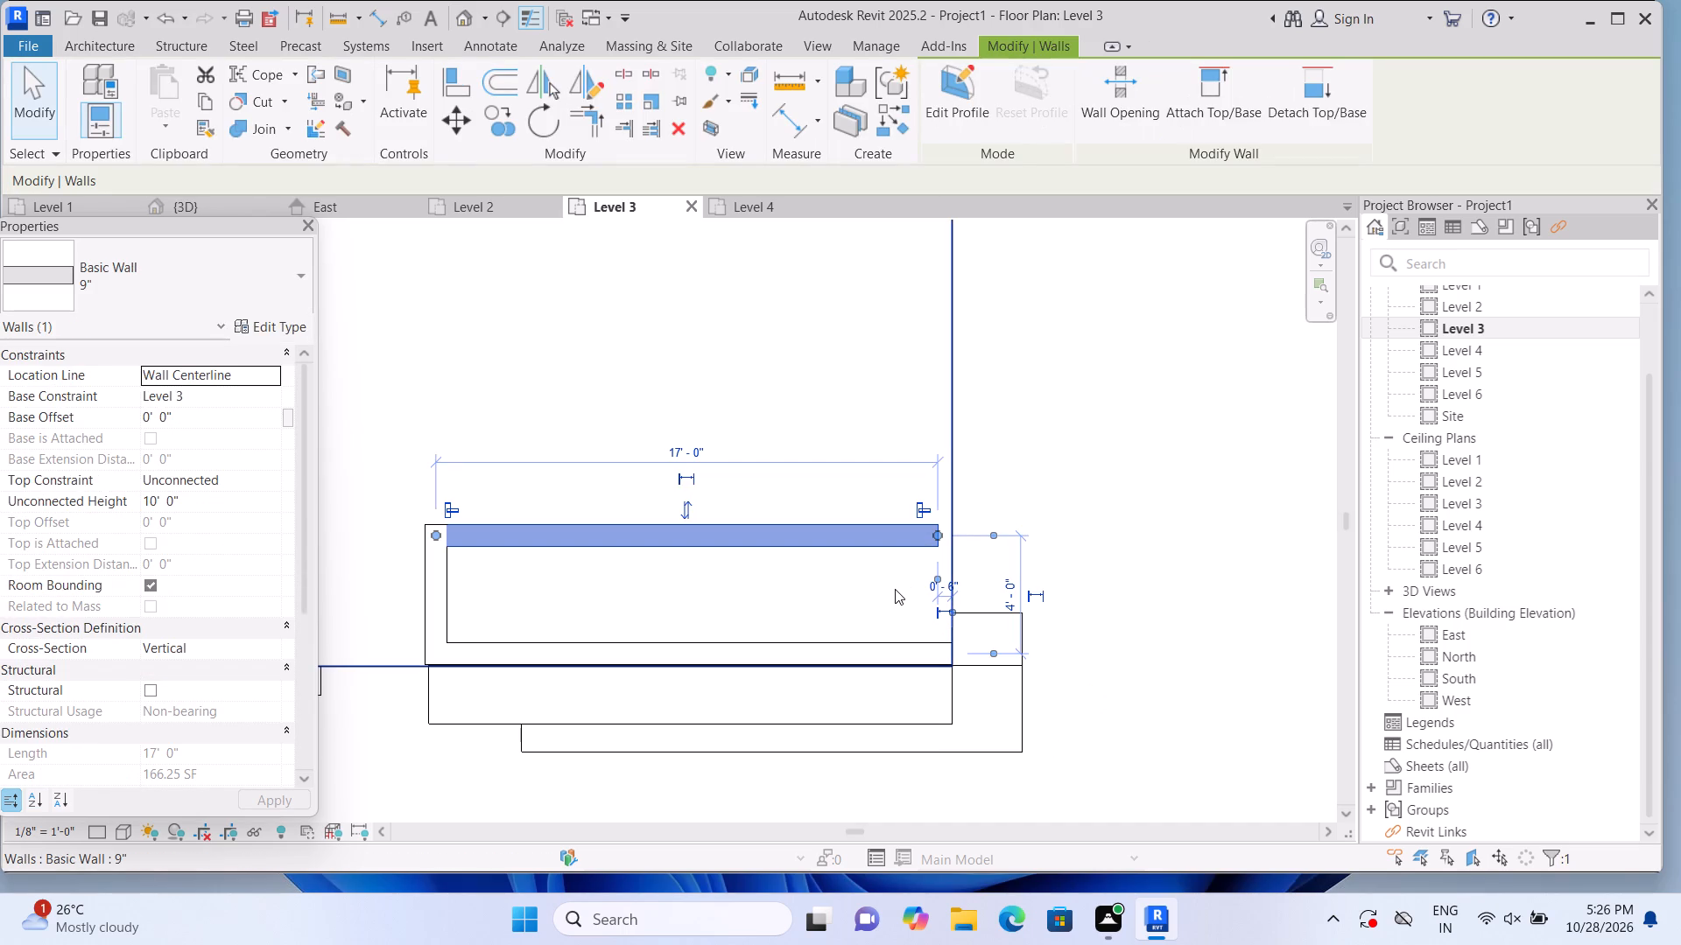
{"action": "key", "text": "Escape"}
{"action": "left_click", "coordinate": [105, 97]}
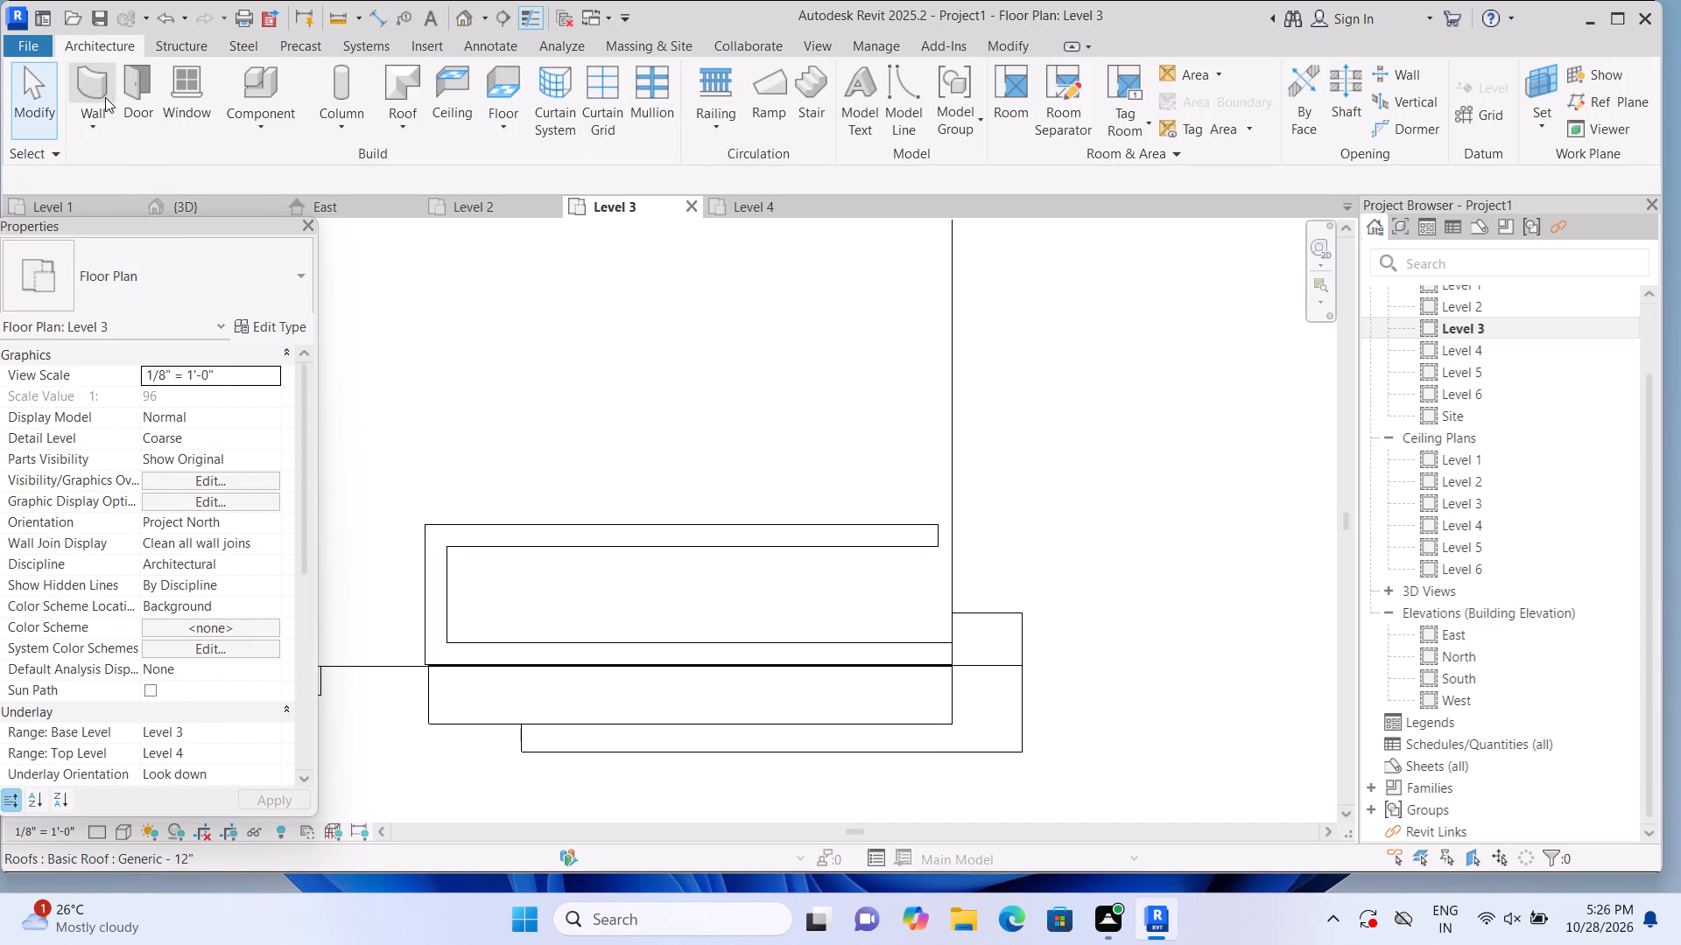
{"action": "left_click", "coordinate": [936, 525]}
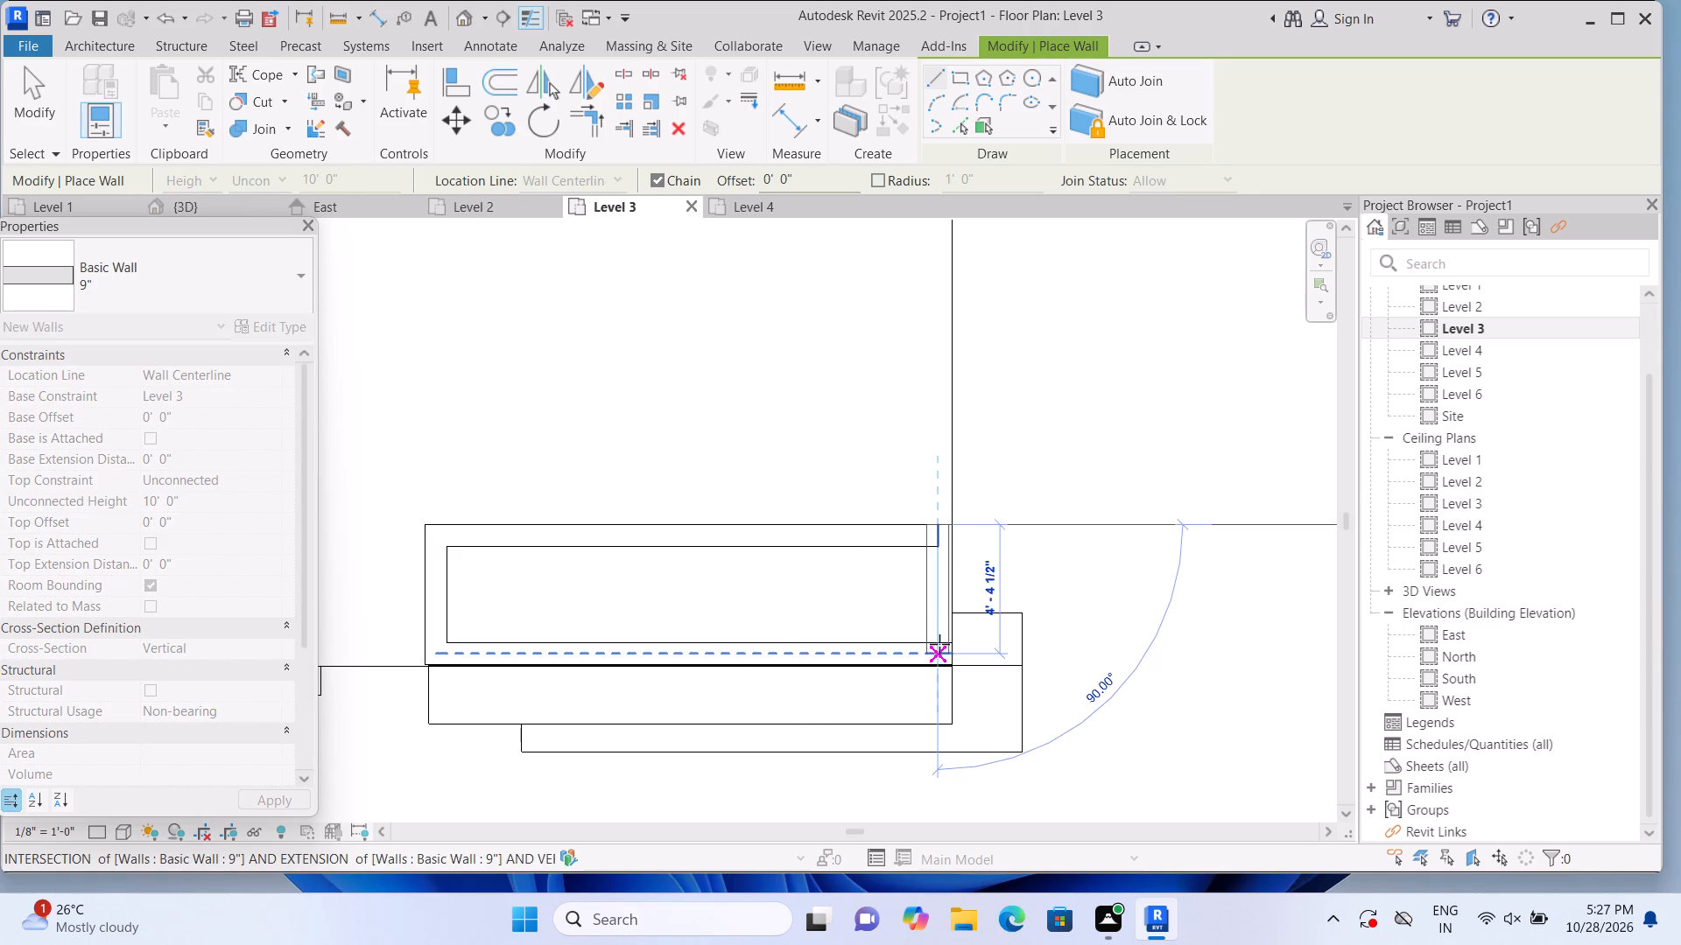
{"action": "left_click", "coordinate": [939, 650]}
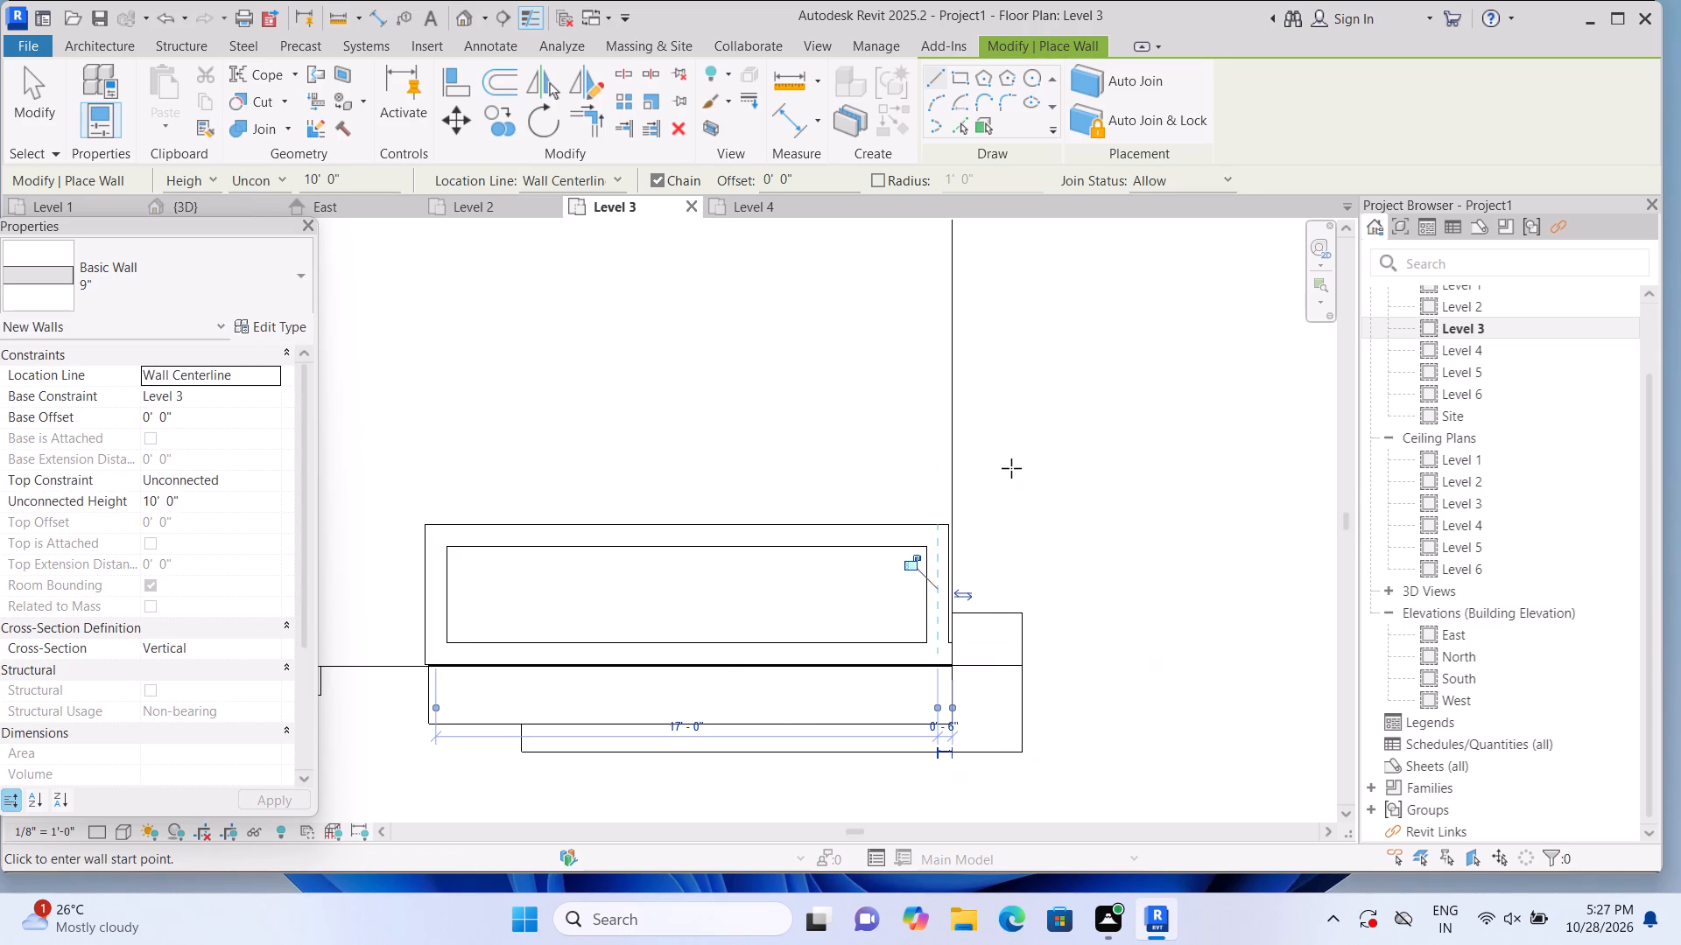
{"action": "key", "text": "Escape"}
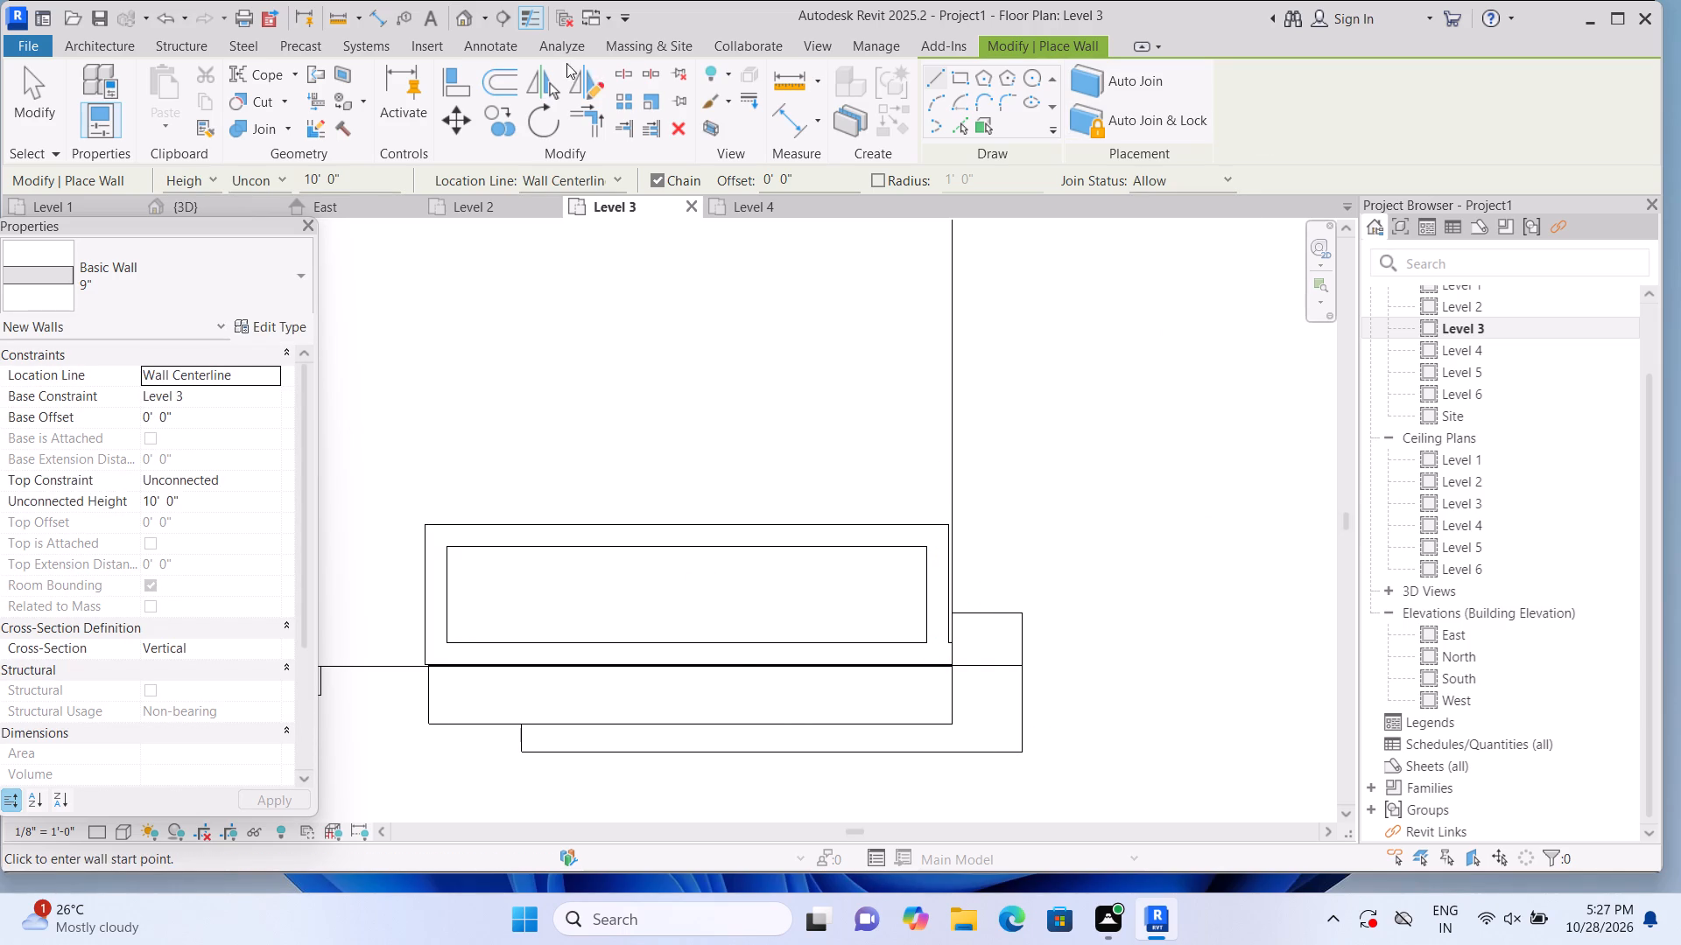
Examine the rebuilt corner enclosure and its fit on the roof edge in the 3D view and the East elevation.
{"action": "left_click", "coordinate": [464, 11]}
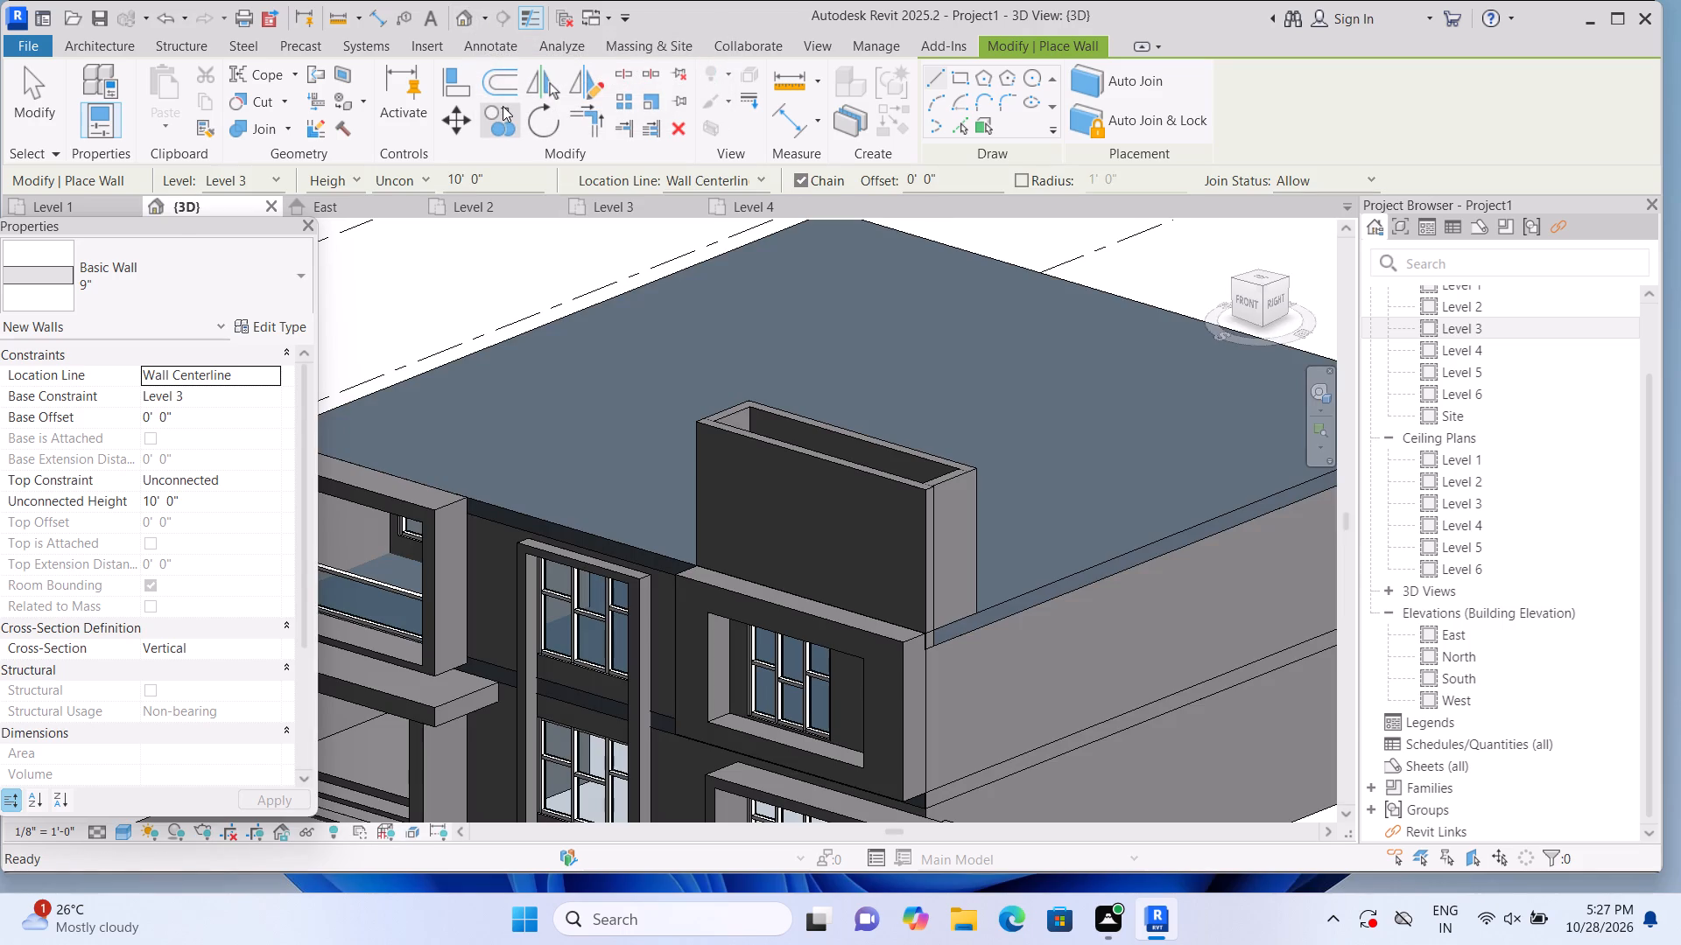
{"action": "scroll", "coordinate": [516, 117], "scroll_direction": "down", "scroll_amount": 2}
{"action": "scroll", "coordinate": [434, 303], "scroll_direction": "down", "scroll_amount": 2}
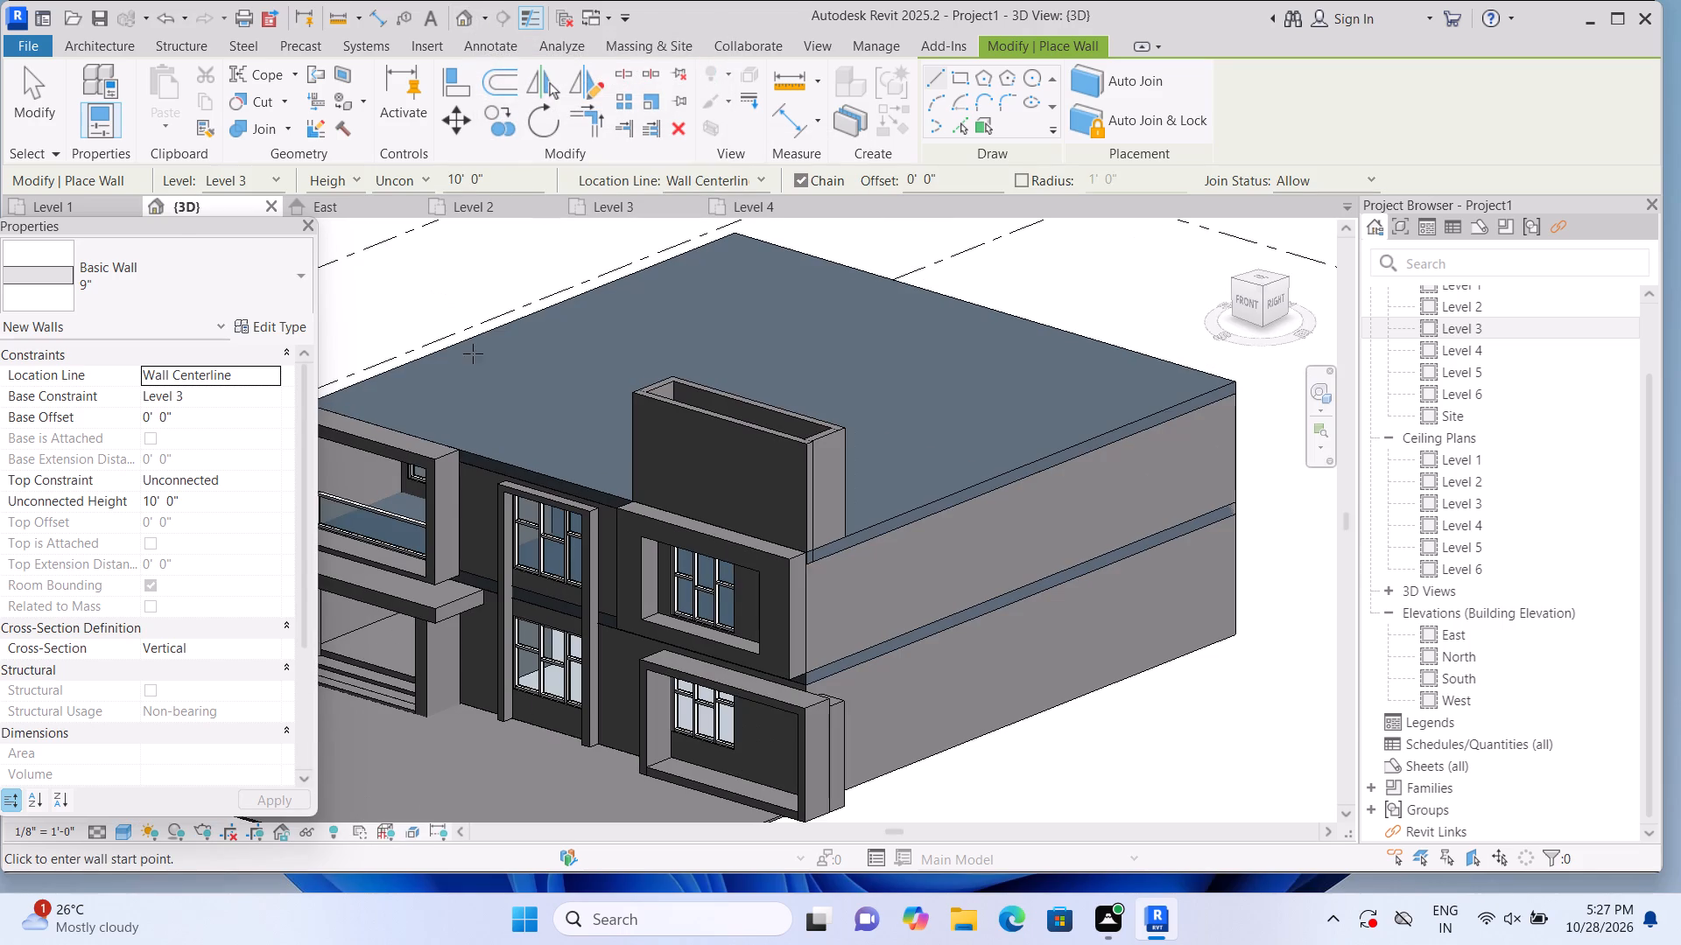
{"action": "scroll", "coordinate": [984, 764], "scroll_direction": "up", "scroll_amount": 4}
{"action": "scroll", "coordinate": [761, 511], "scroll_direction": "up", "scroll_amount": 2}
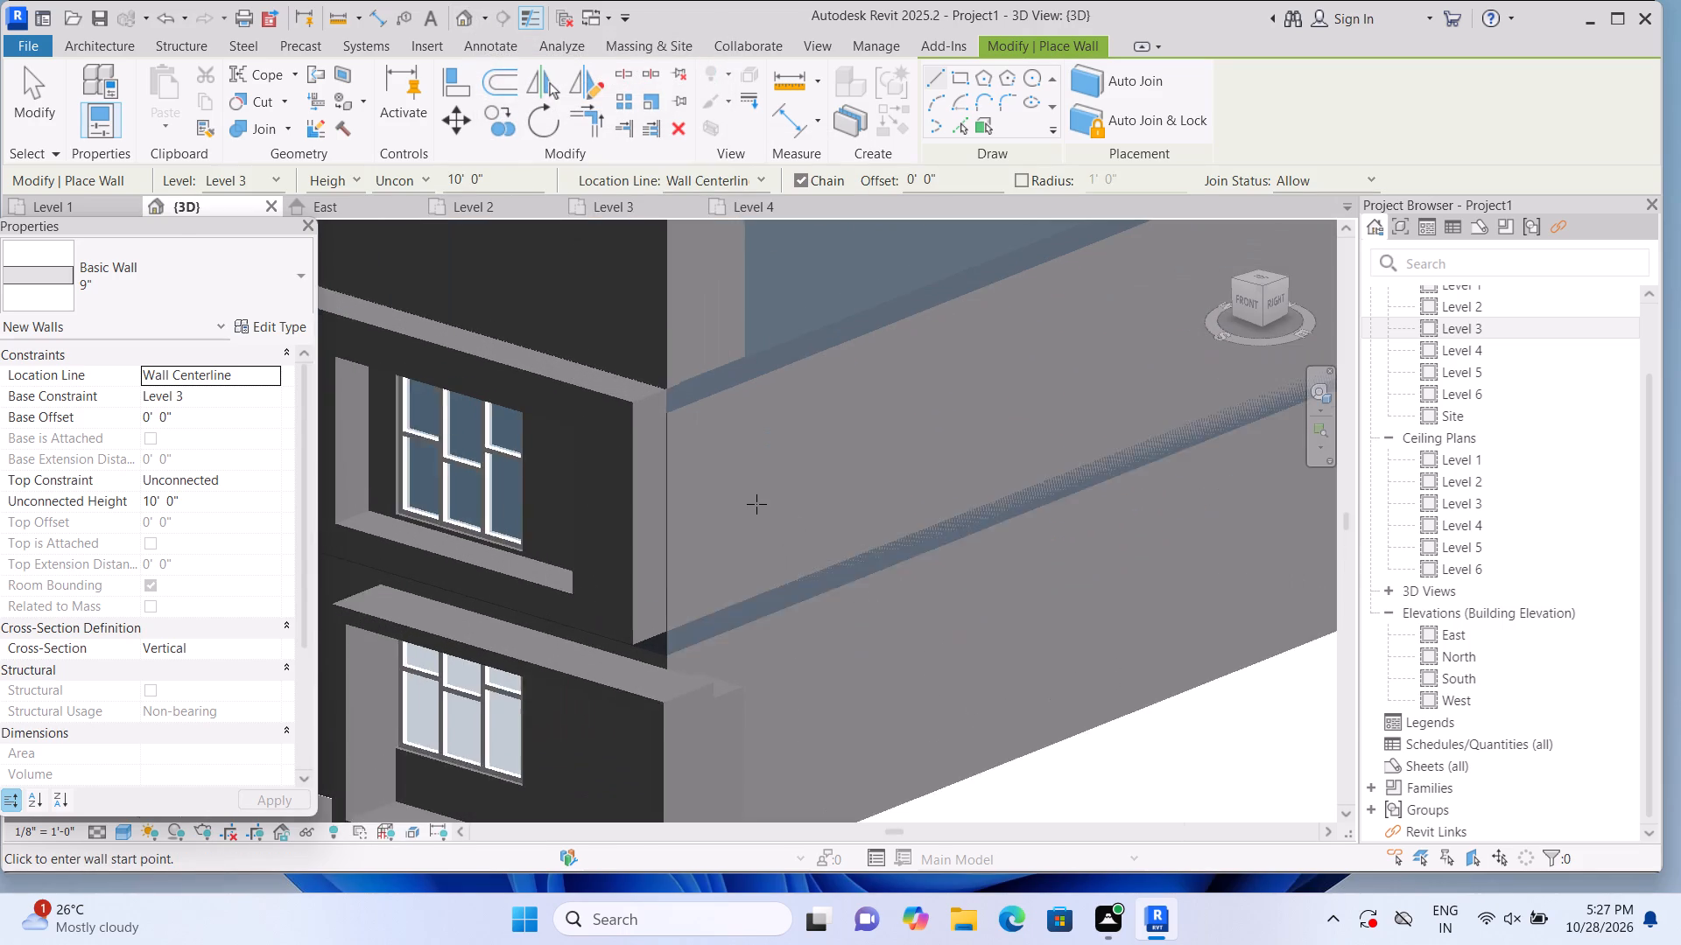
{"action": "scroll", "coordinate": [852, 533], "scroll_direction": "down", "scroll_amount": 4}
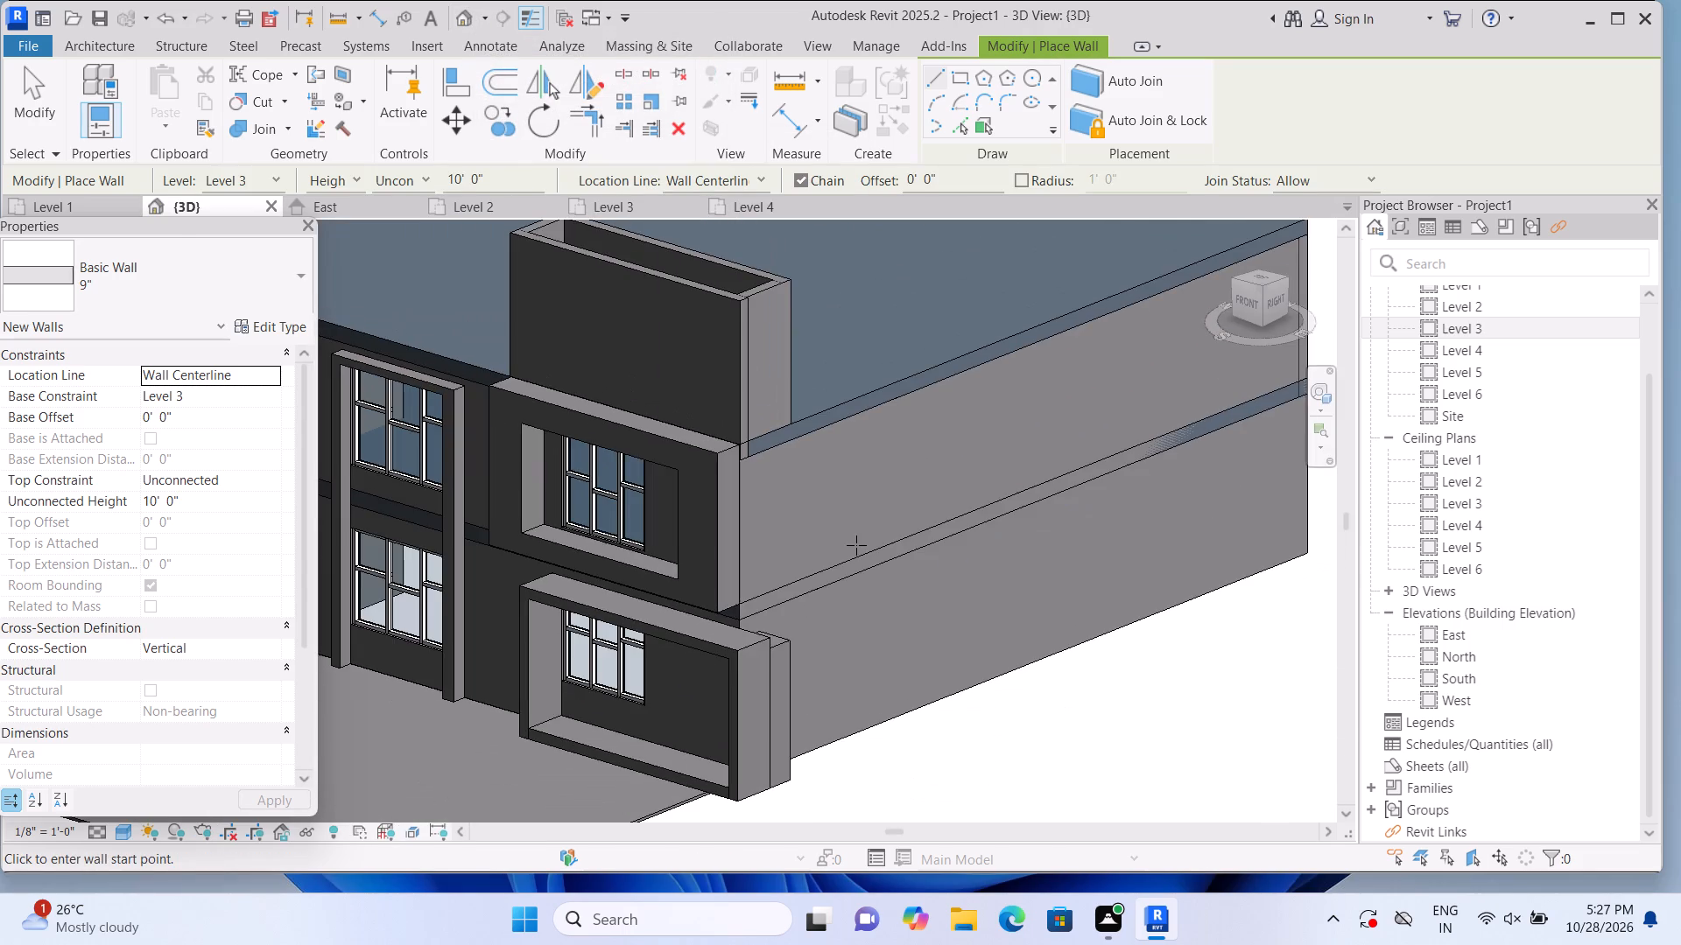
{"action": "scroll", "coordinate": [856, 545], "scroll_direction": "down", "scroll_amount": 1}
{"action": "scroll", "coordinate": [733, 420], "scroll_direction": "up", "scroll_amount": 4}
{"action": "scroll", "coordinate": [824, 511], "scroll_direction": "up", "scroll_amount": 3}
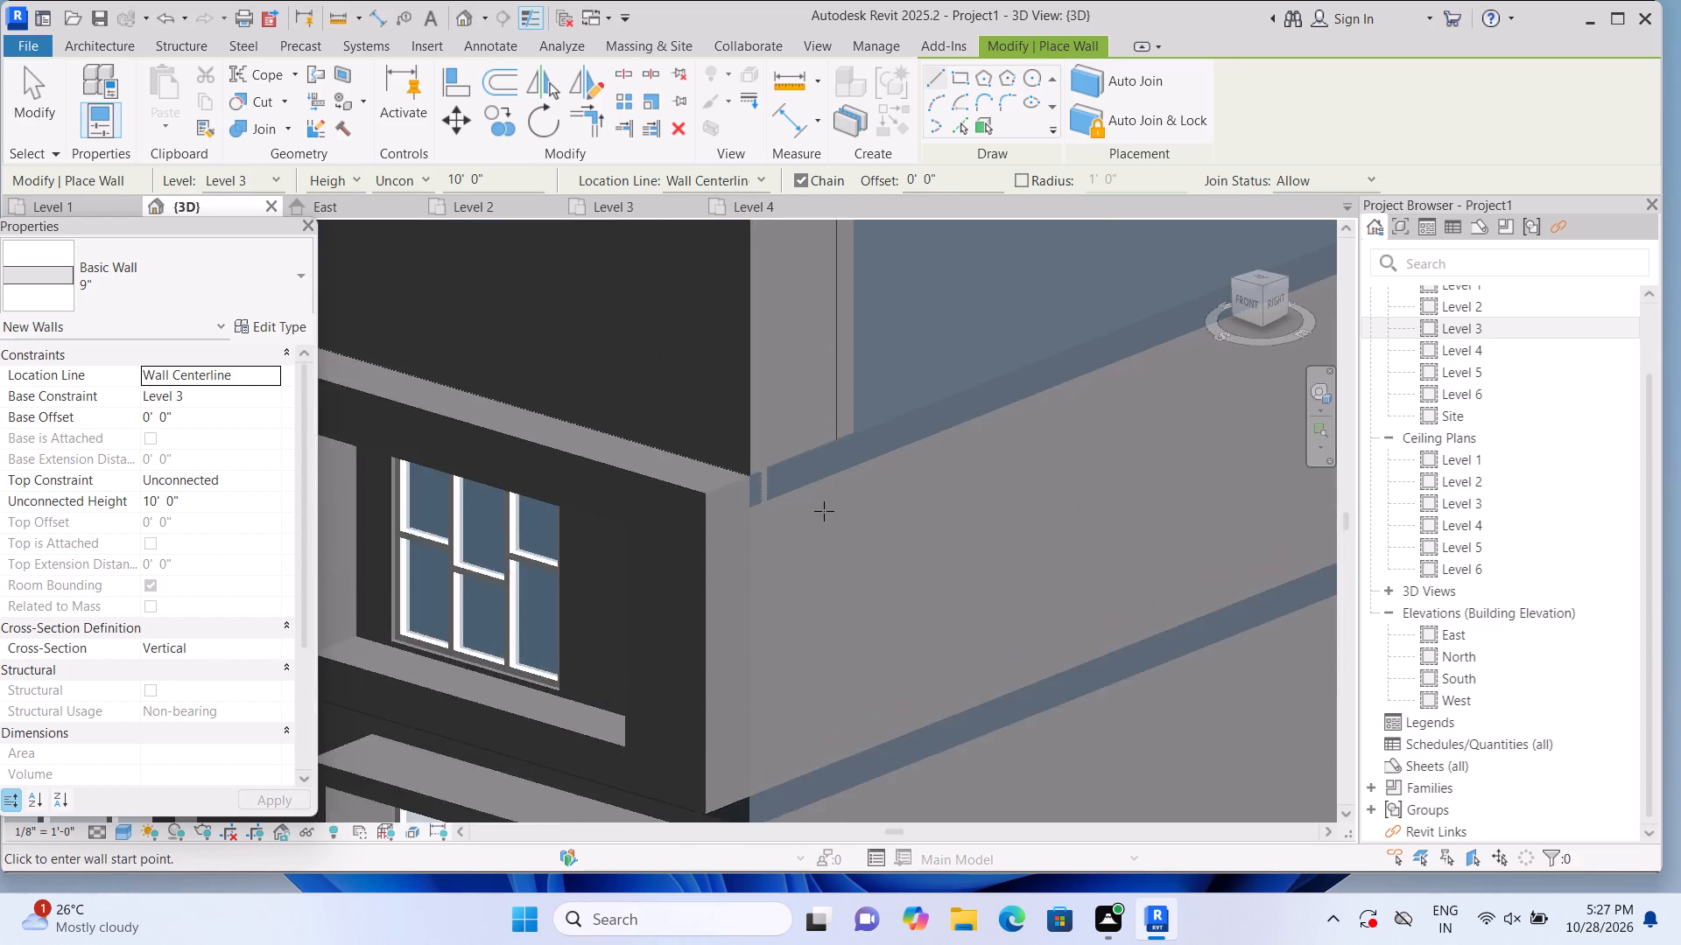
{"action": "scroll", "coordinate": [824, 511], "scroll_direction": "up", "scroll_amount": 4}
{"action": "scroll", "coordinate": [855, 652], "scroll_direction": "down", "scroll_amount": 3}
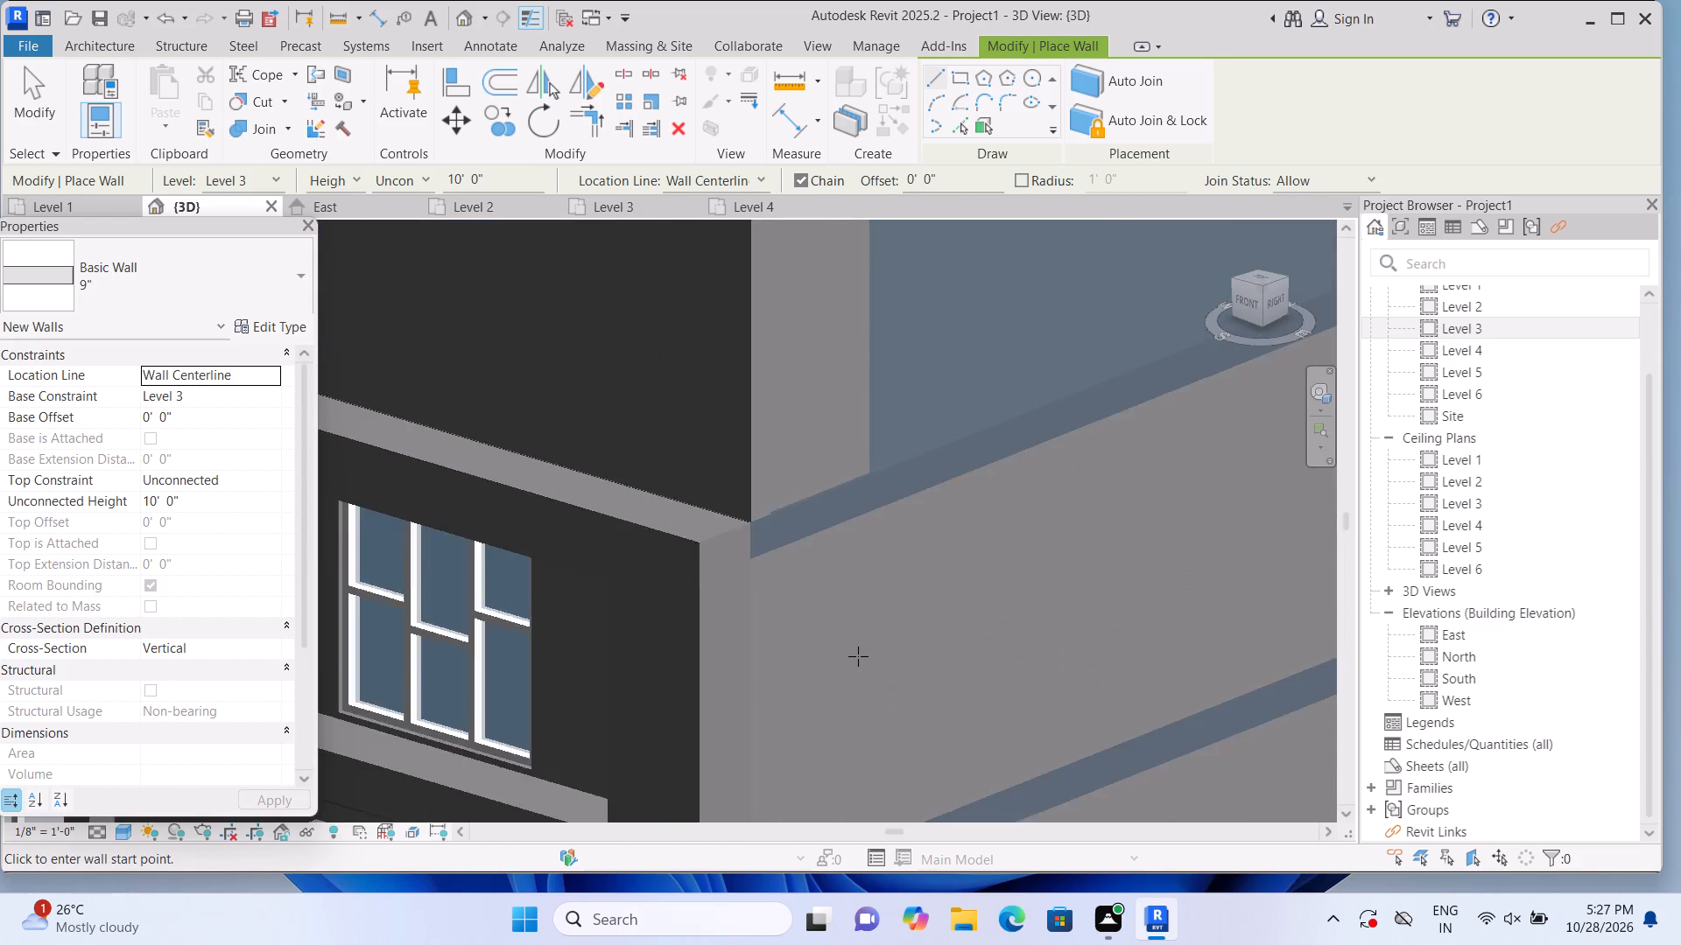
{"action": "scroll", "coordinate": [858, 656], "scroll_direction": "down", "scroll_amount": 7}
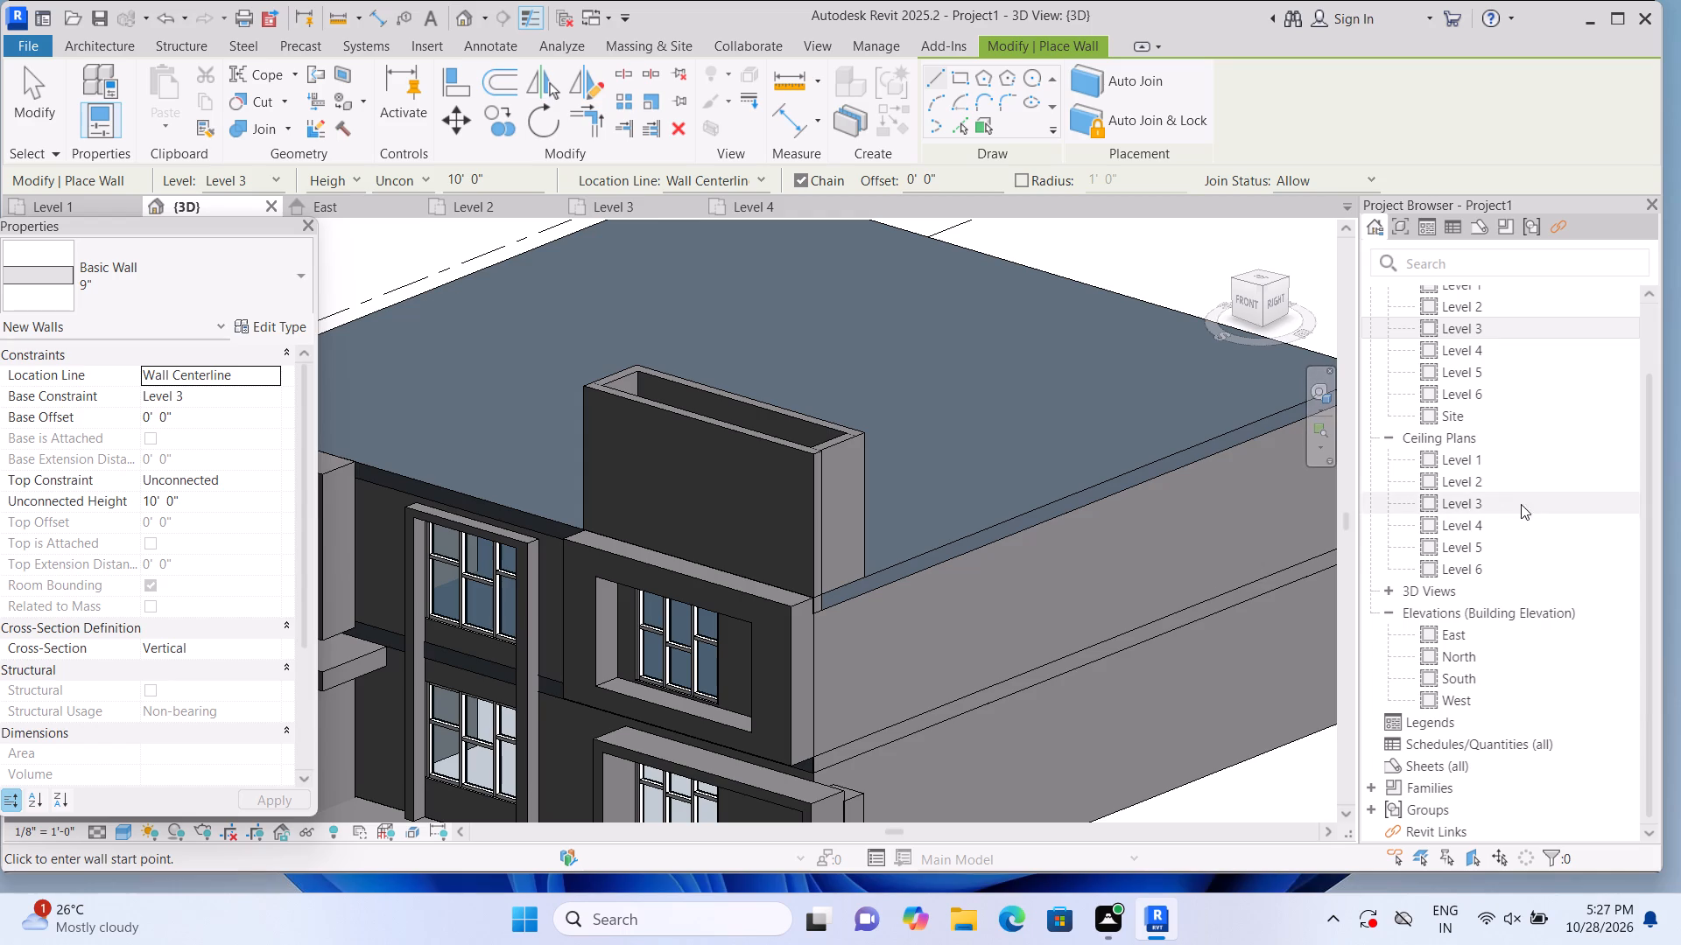
{"action": "double_click", "coordinate": [1428, 635]}
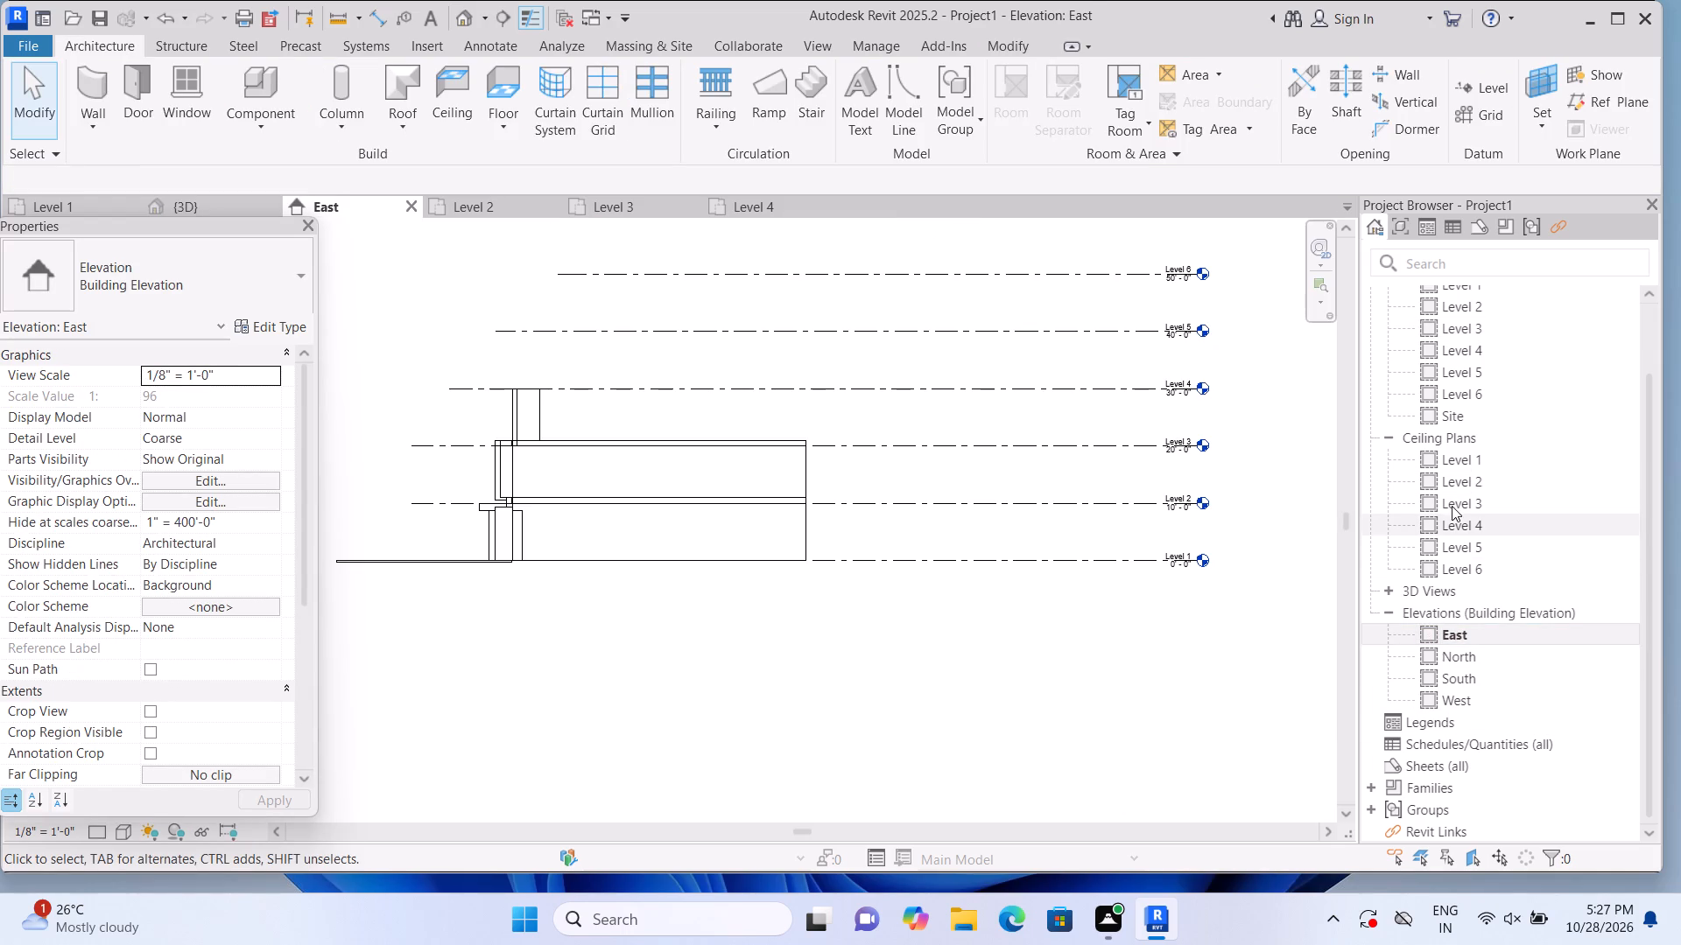
On Level 4, create a Generic - 12" footprint roof over the enclosure with a rectangular boundary about 17'-10 1/2" by 4'-9 5/8".
{"action": "left_click", "coordinate": [1430, 351]}
{"action": "left_click", "coordinate": [1430, 351]}
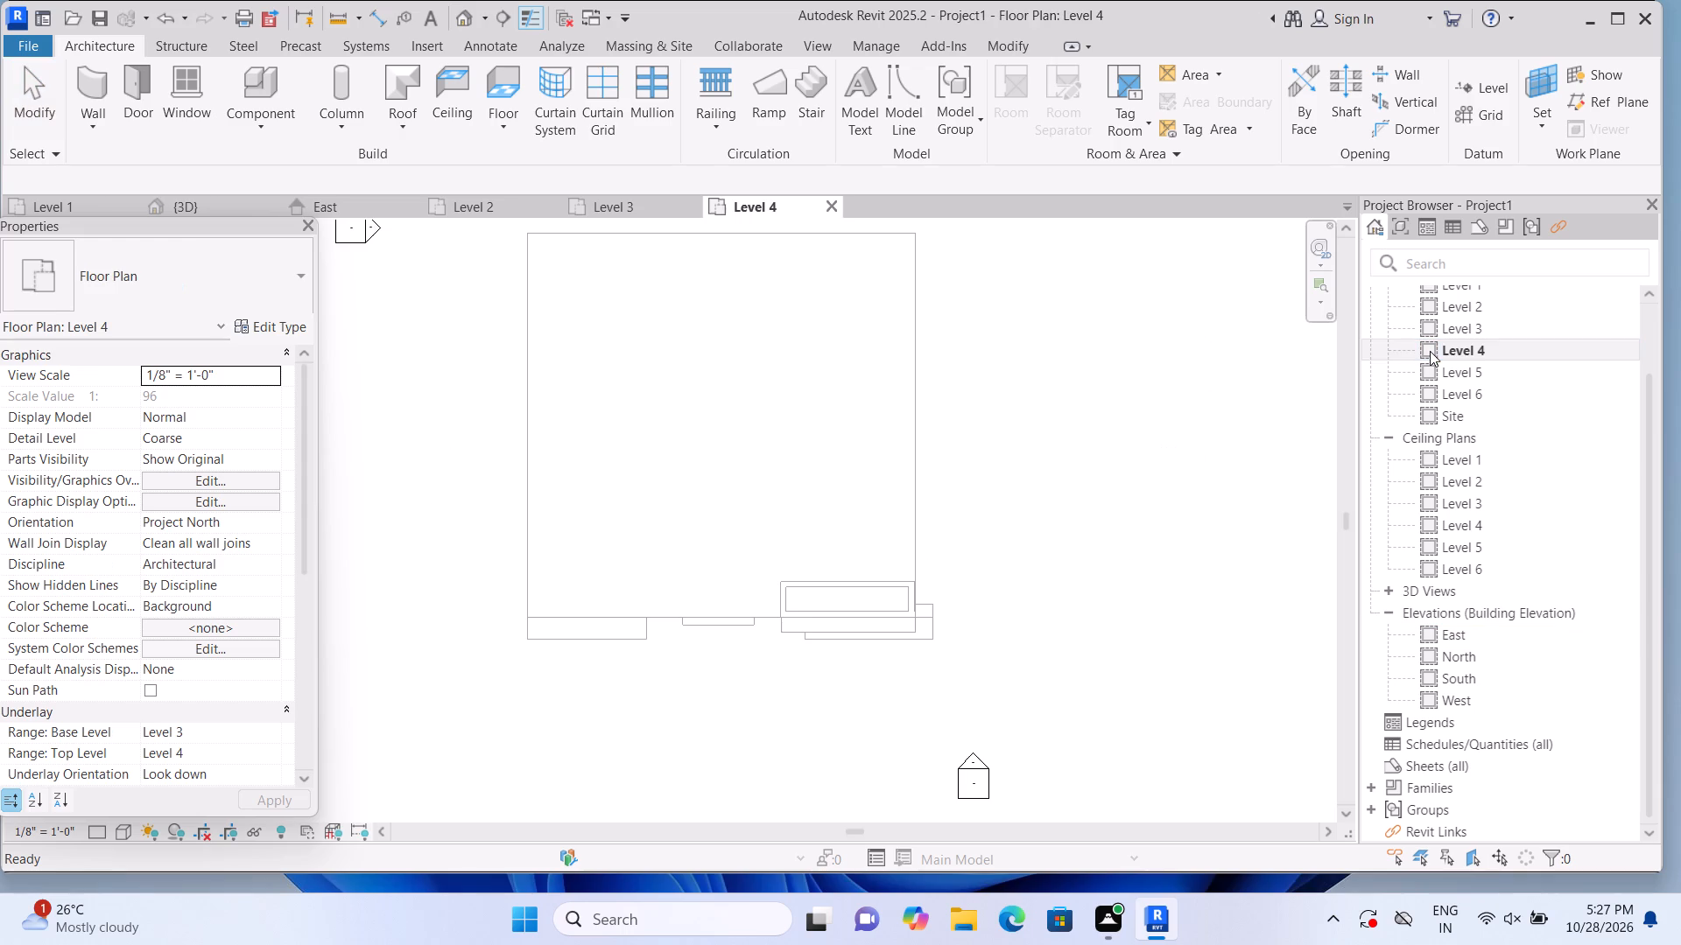
{"action": "scroll", "coordinate": [887, 626], "scroll_direction": "up", "scroll_amount": 1}
{"action": "scroll", "coordinate": [799, 550], "scroll_direction": "up", "scroll_amount": 2}
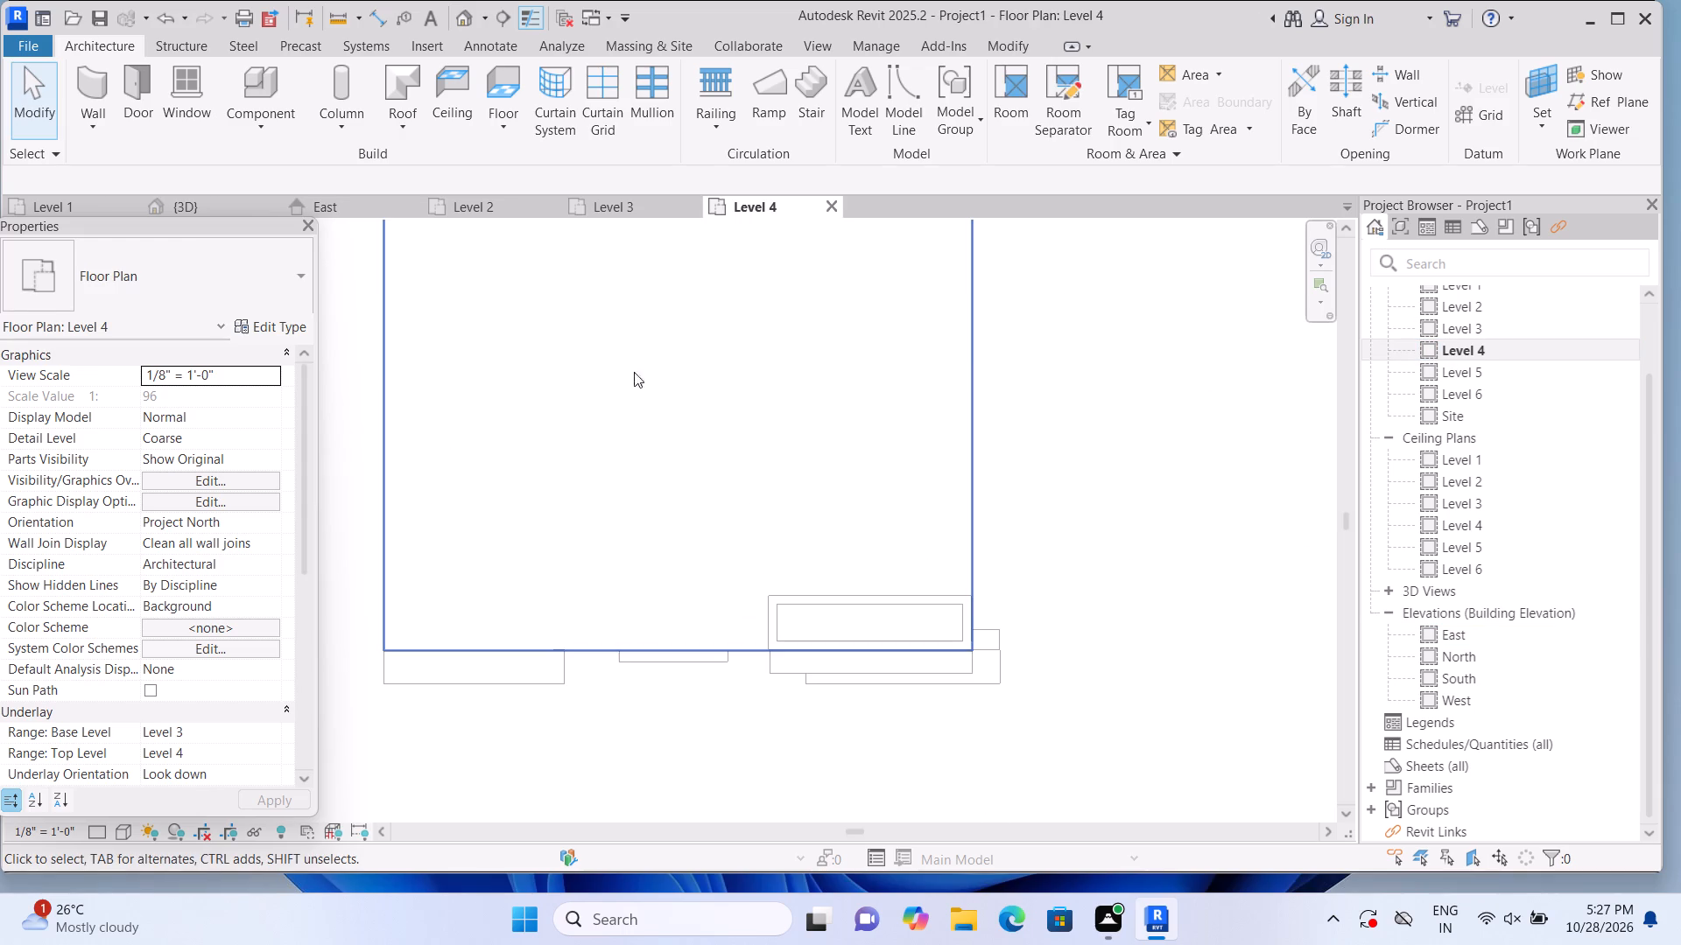
{"action": "left_click", "coordinate": [386, 129]}
{"action": "left_click", "coordinate": [425, 169]}
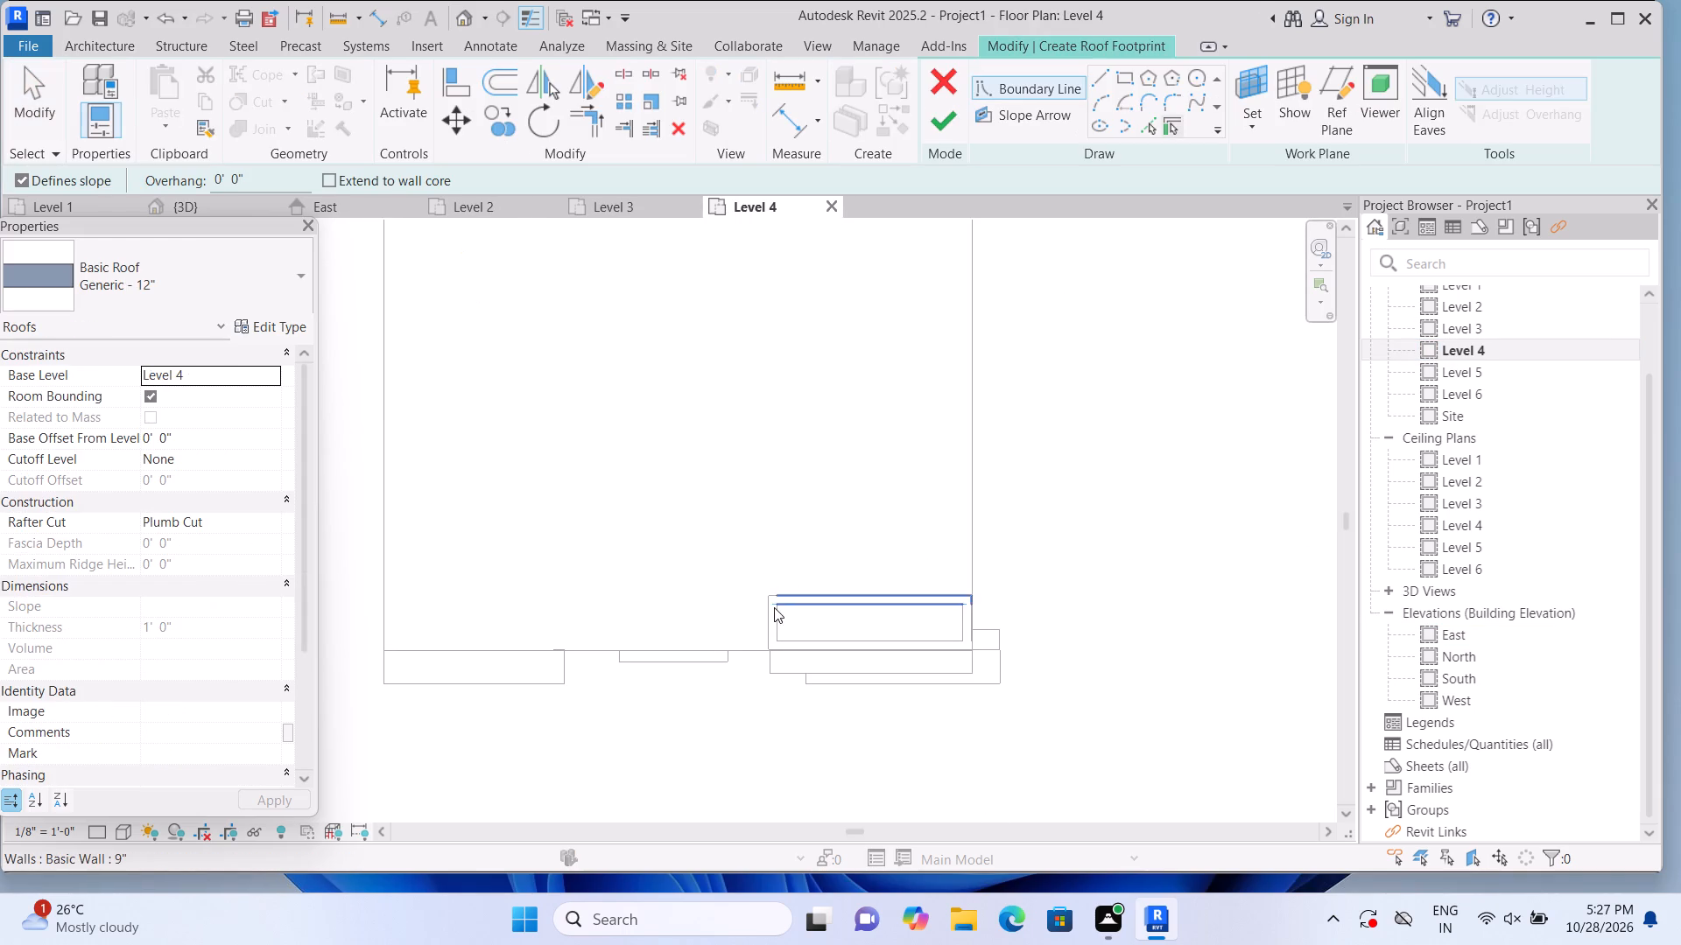
{"action": "scroll", "coordinate": [774, 607], "scroll_direction": "up", "scroll_amount": 1}
{"action": "left_click", "coordinate": [1127, 77]}
{"action": "scroll", "coordinate": [793, 581], "scroll_direction": "up", "scroll_amount": 1}
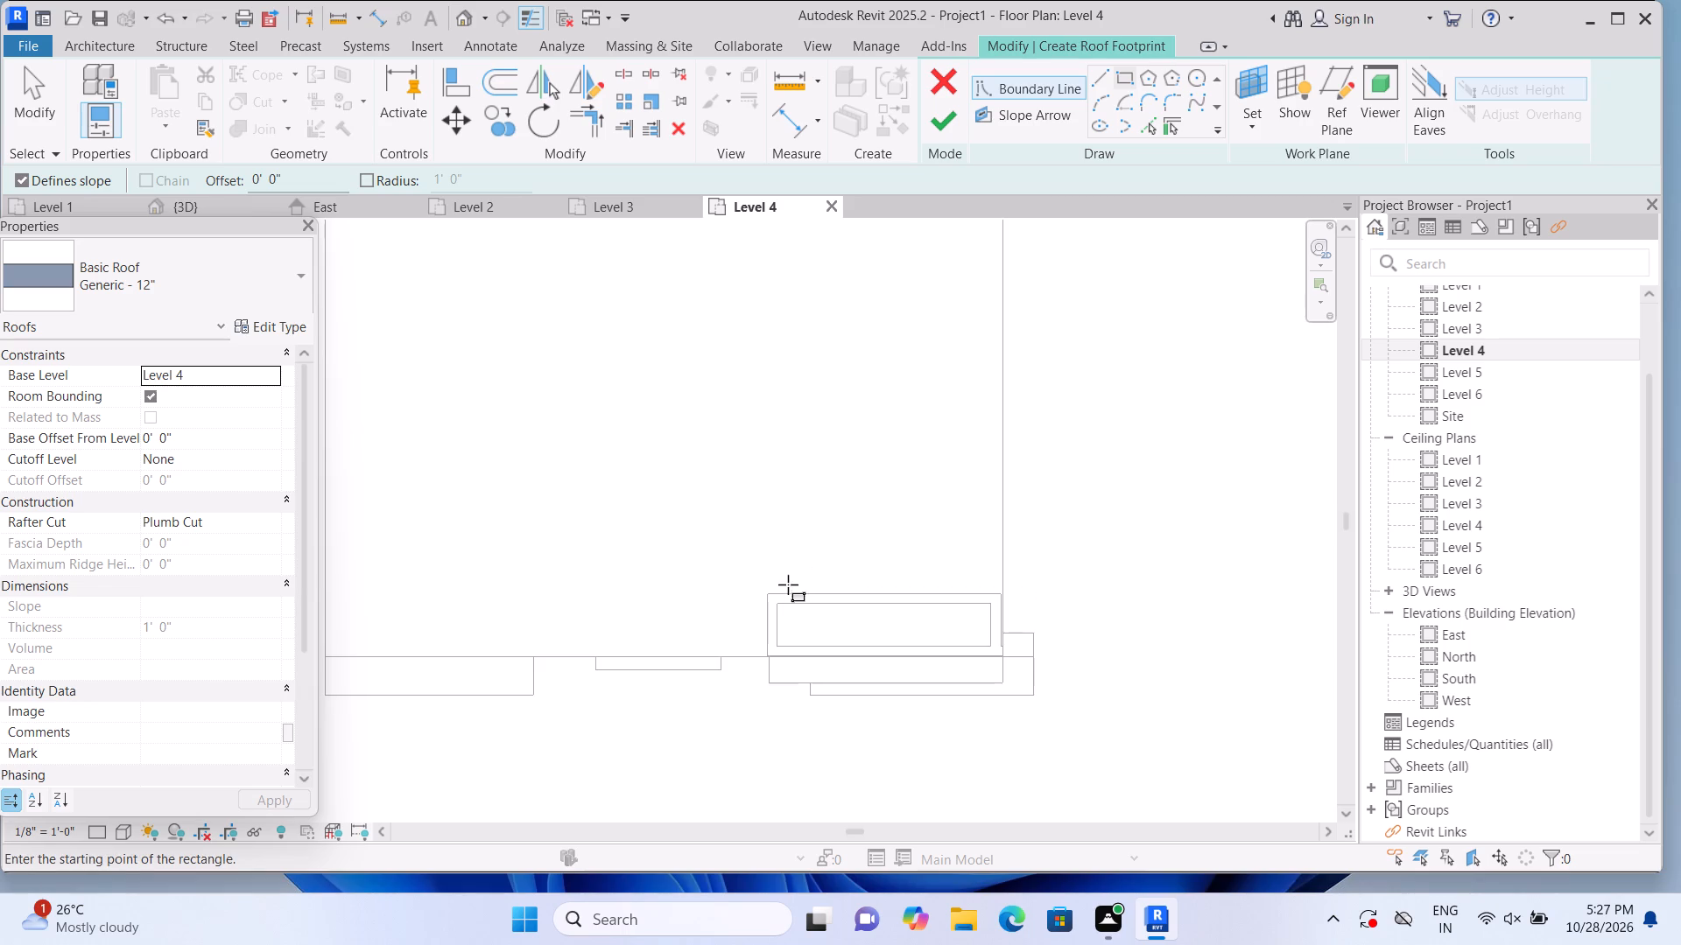
{"action": "left_click", "coordinate": [768, 596]}
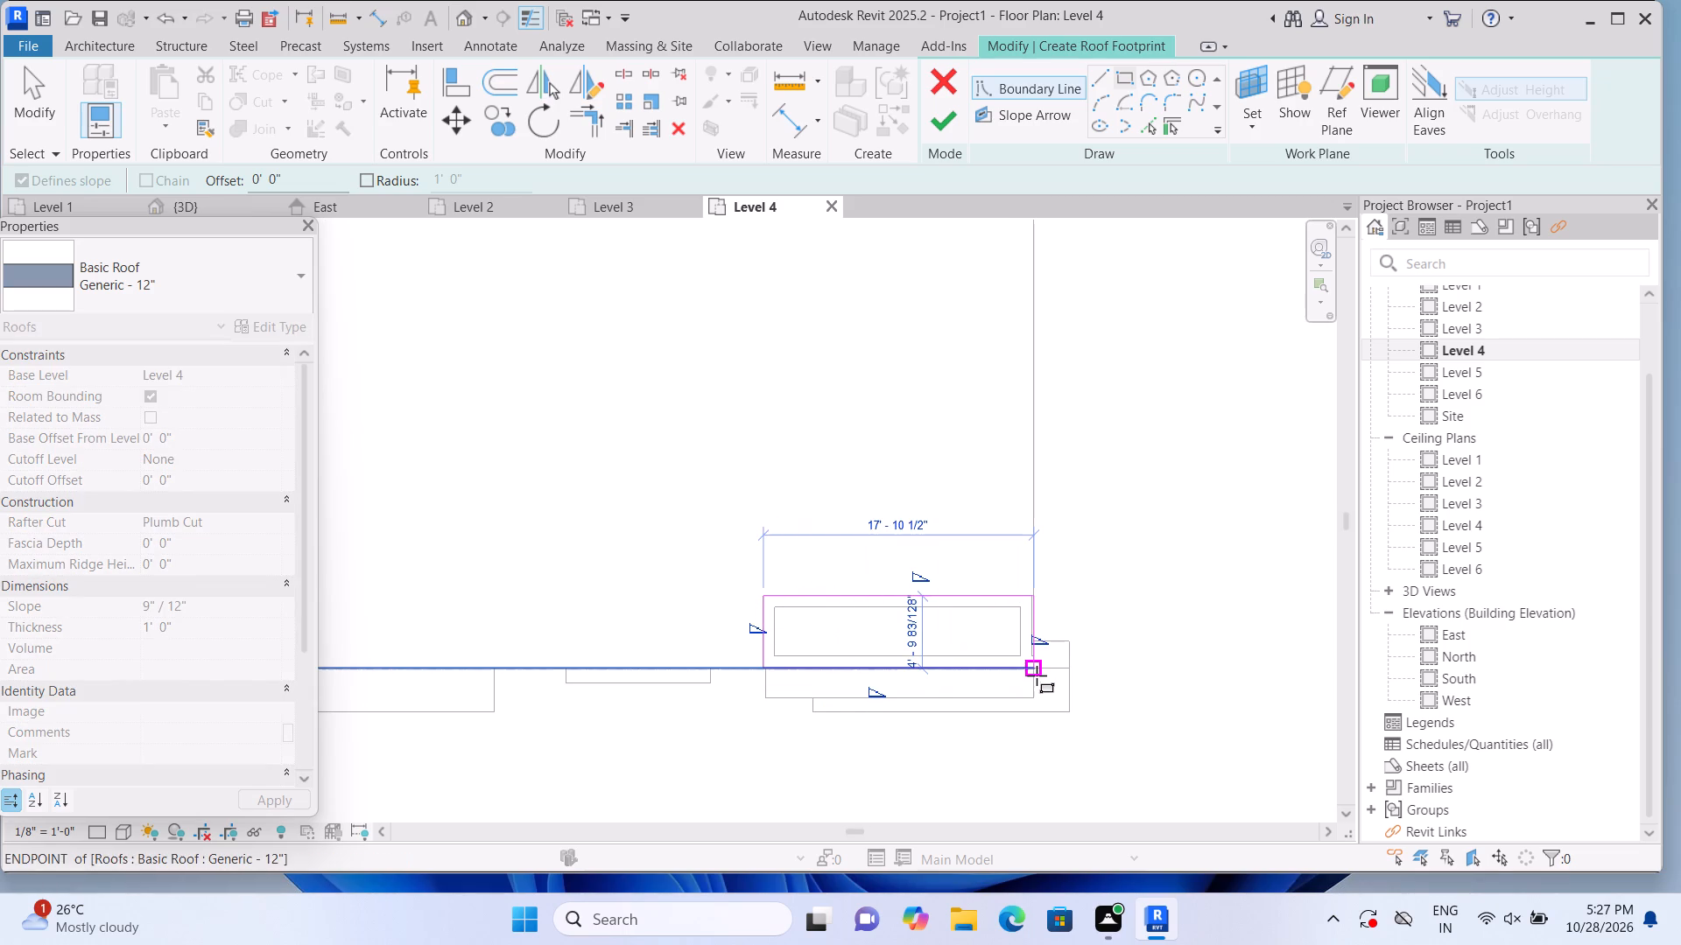
{"action": "left_click", "coordinate": [1037, 675]}
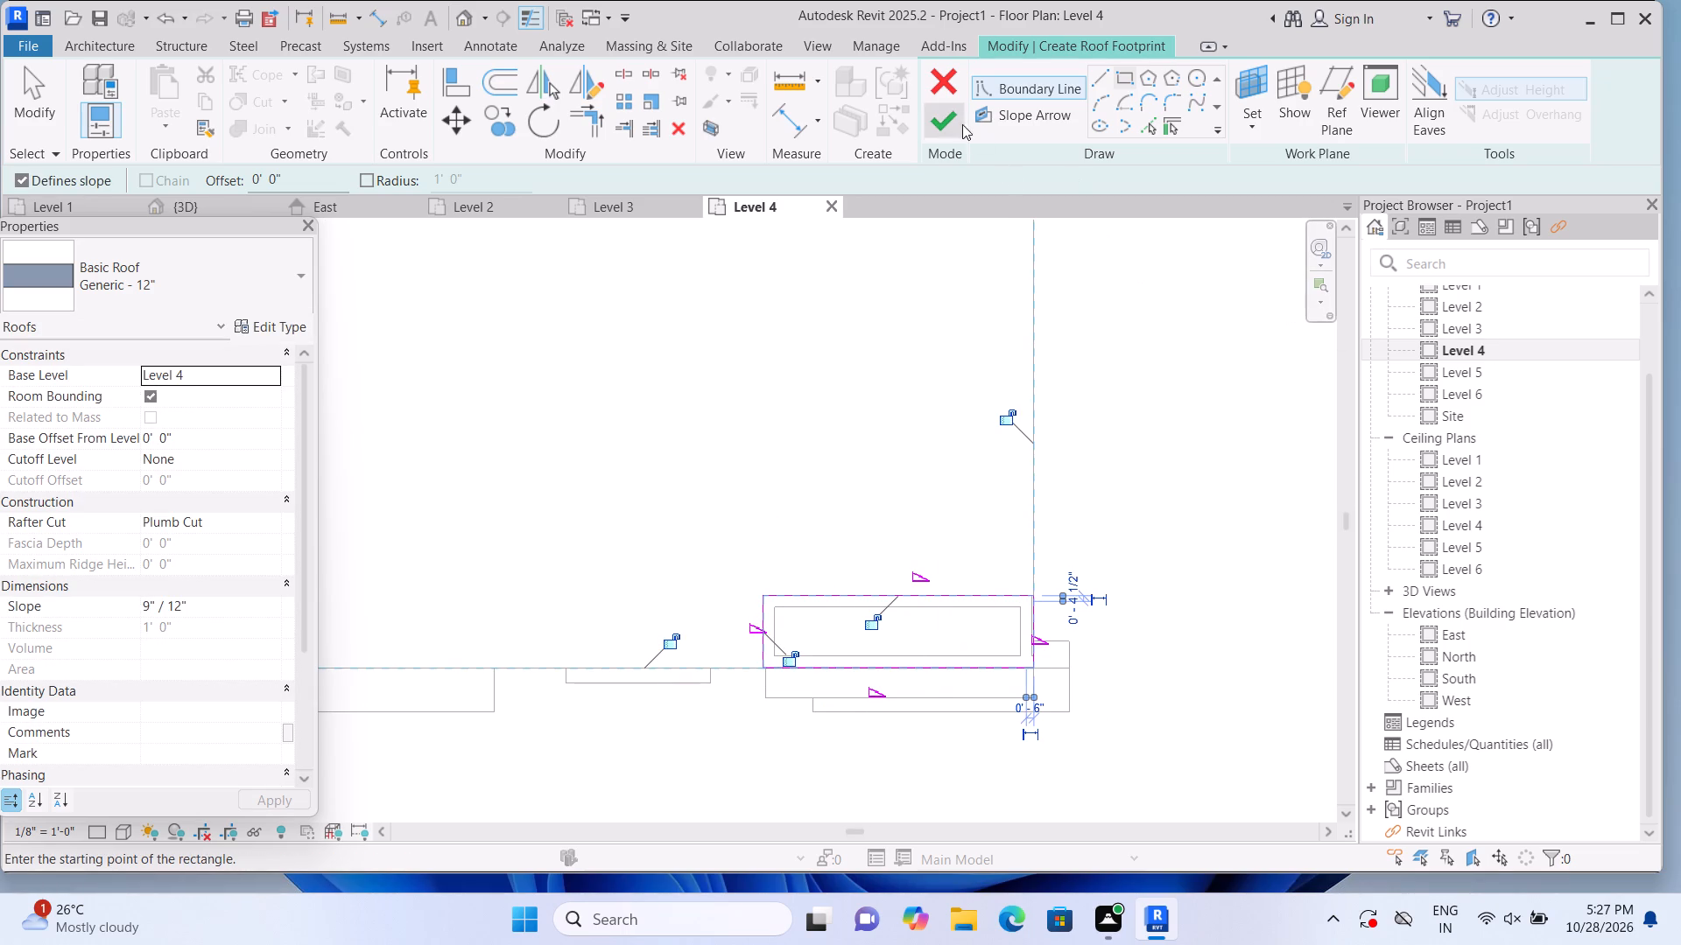
{"action": "left_click", "coordinate": [953, 122]}
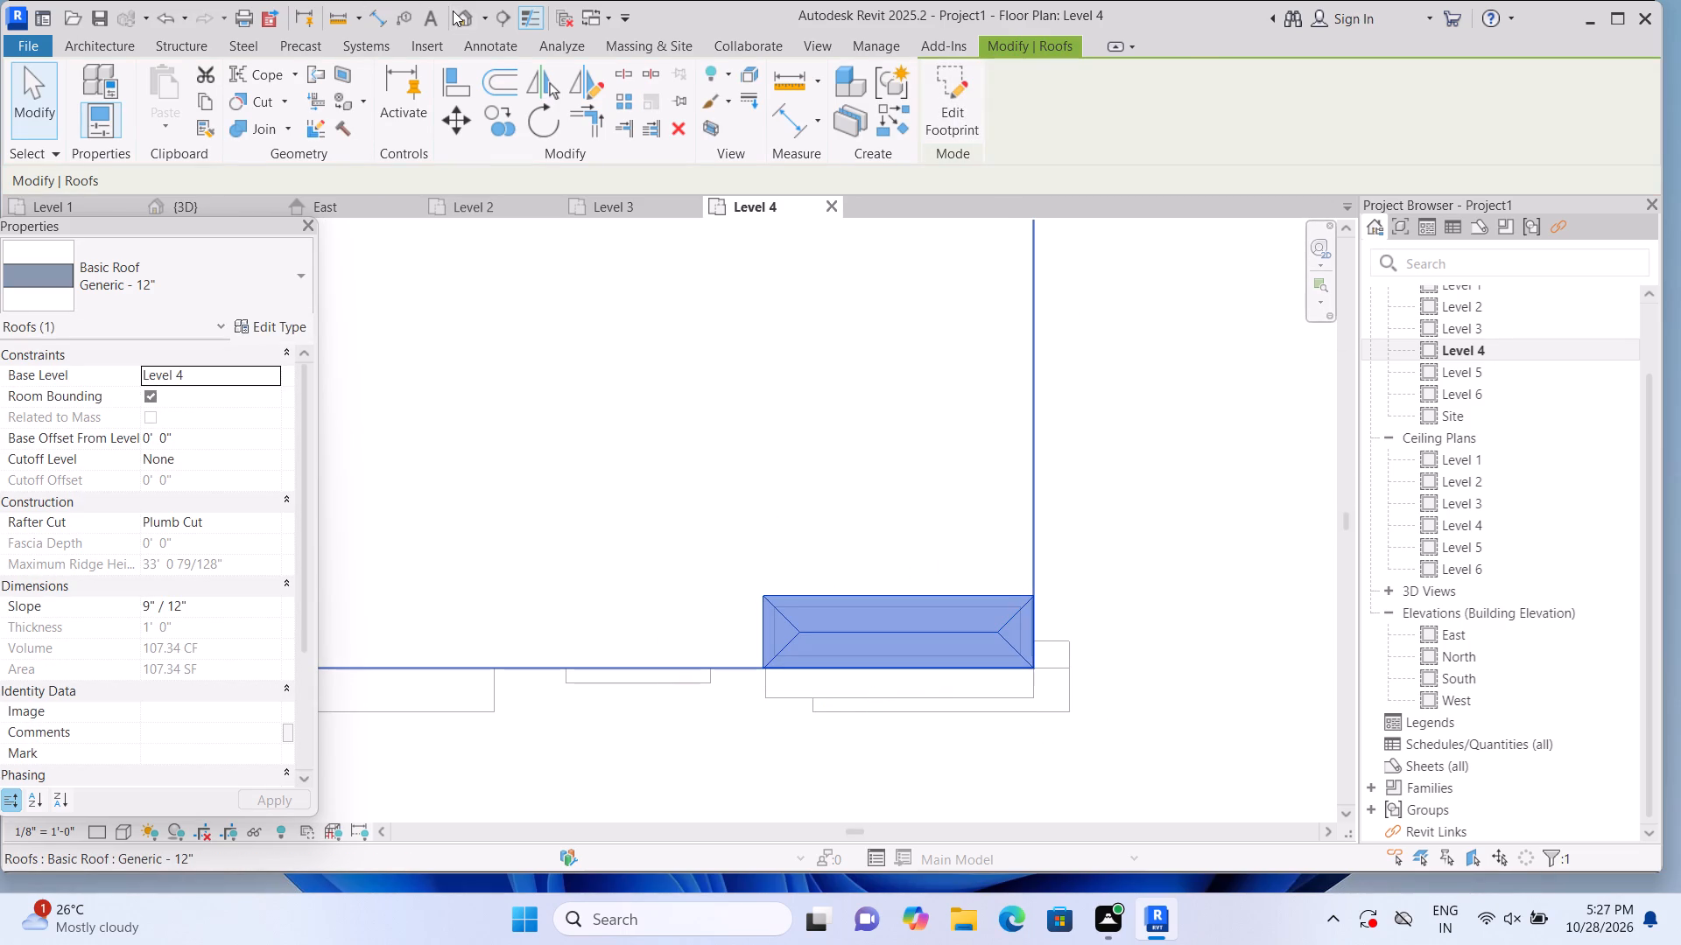
Edit the small roof's footprint so its two long edges, north and south, no longer define a slope.
{"action": "left_click", "coordinate": [459, 14]}
{"action": "scroll", "coordinate": [726, 528], "scroll_direction": "up", "scroll_amount": 1}
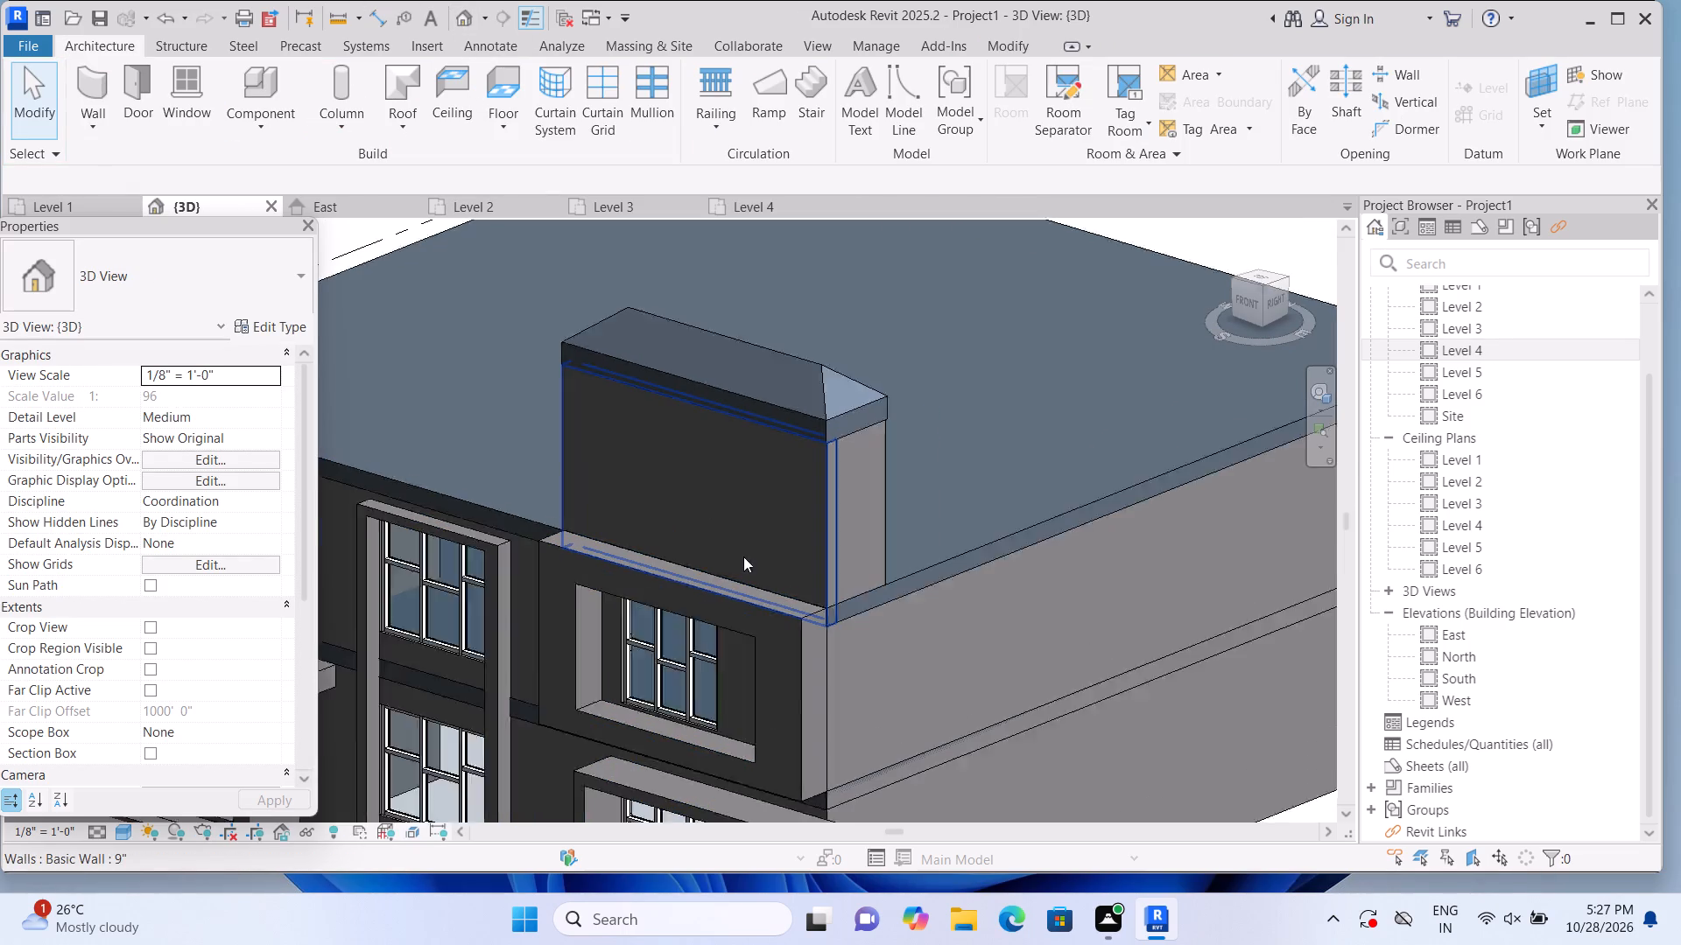
{"action": "middle_click_drag", "start_coordinate": [945, 723], "coordinate": [961, 736]}
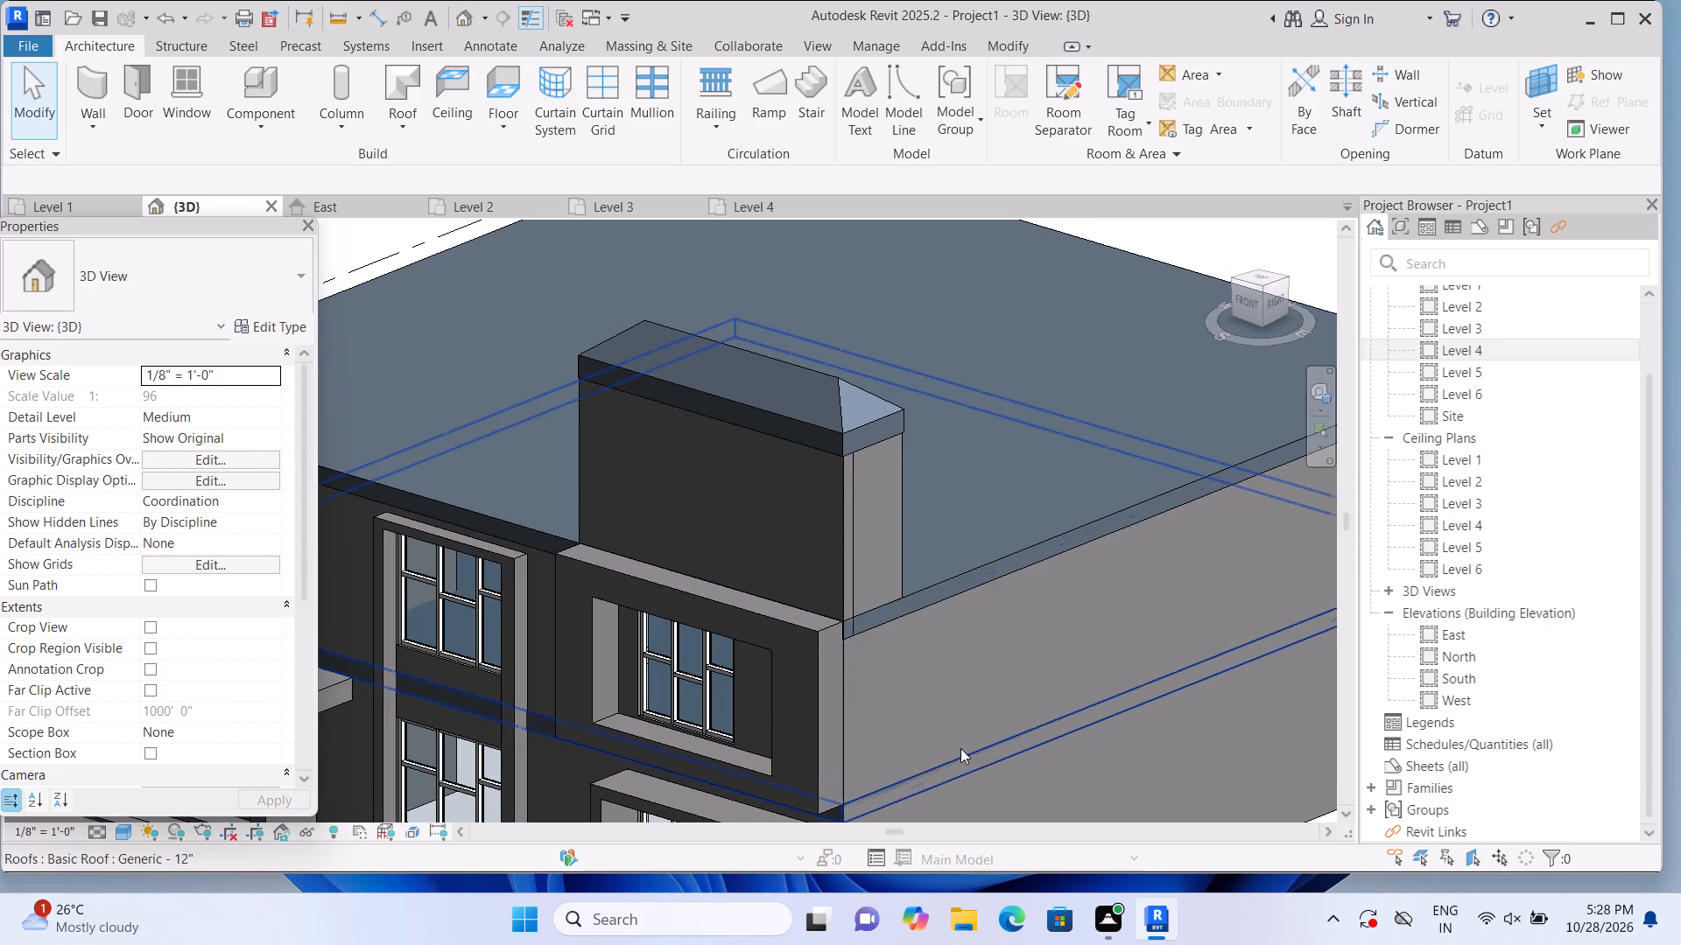
{"action": "double_click", "coordinate": [795, 418]}
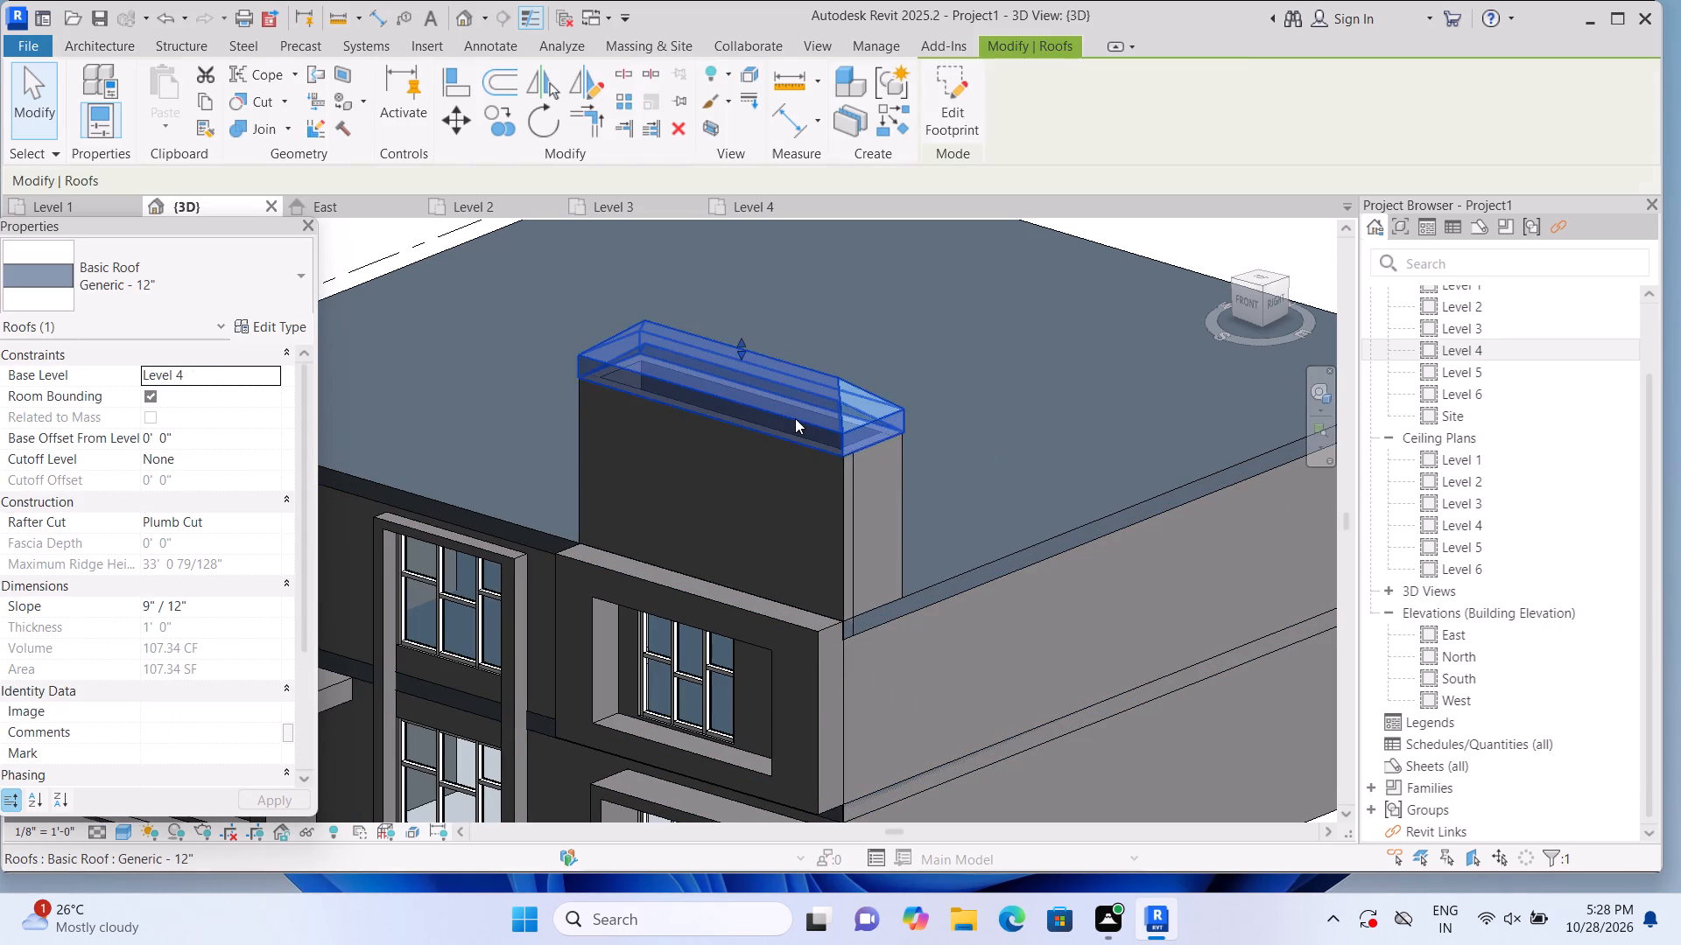
{"action": "left_click", "coordinate": [790, 390]}
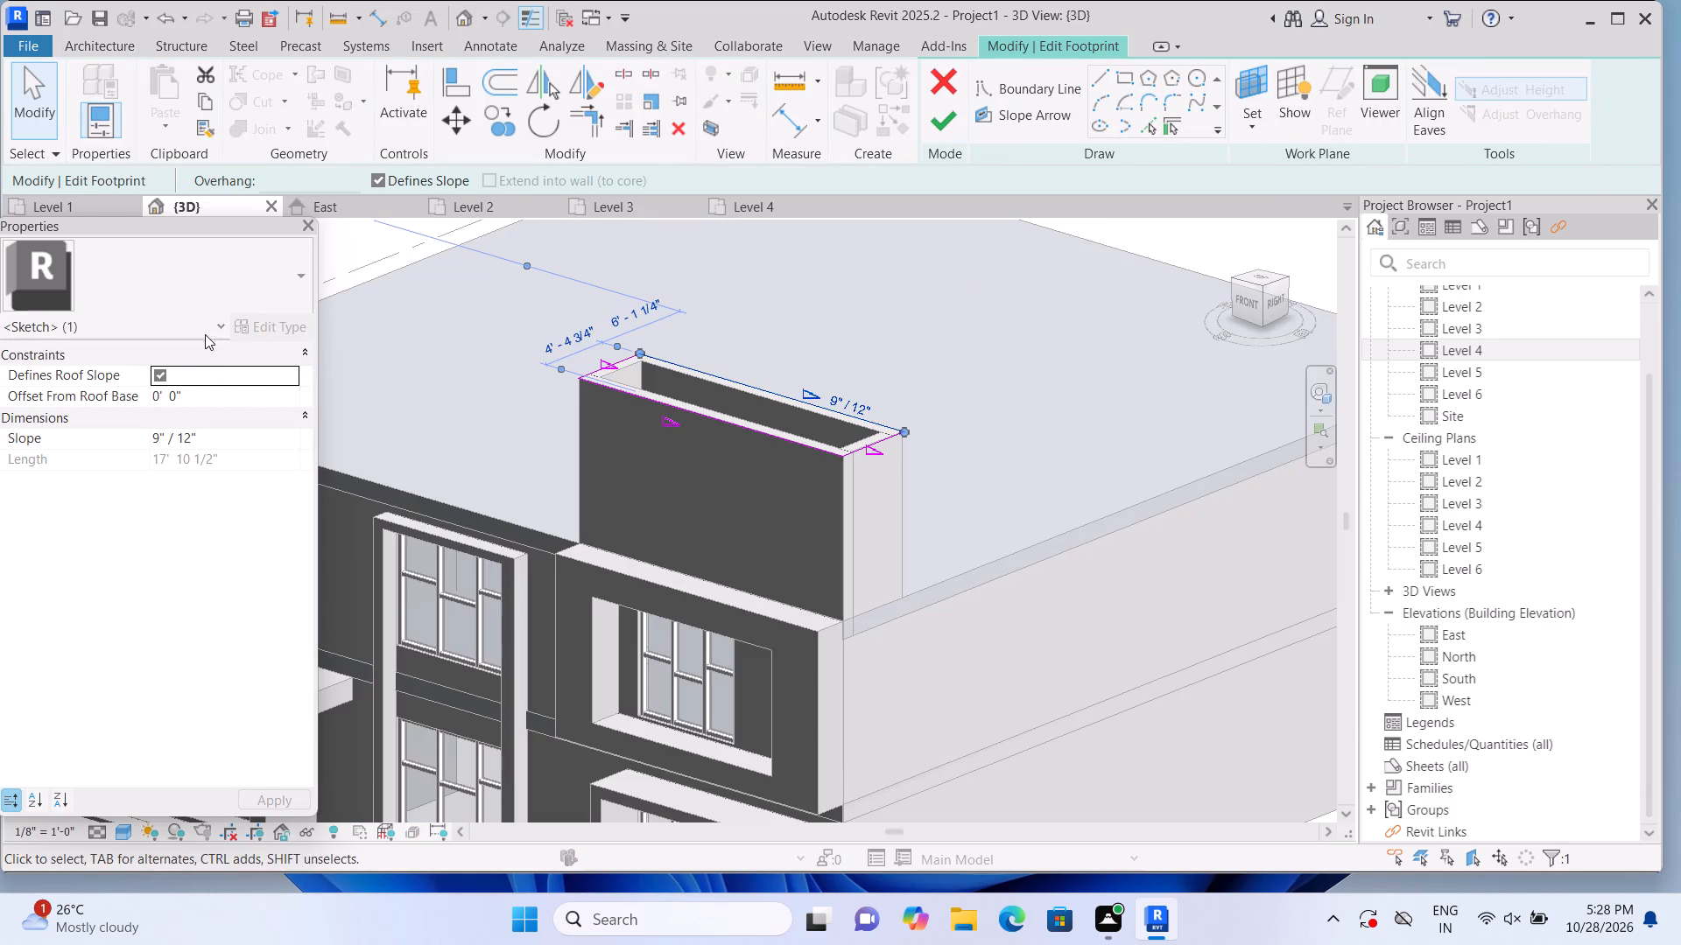
{"action": "left_click", "coordinate": [376, 177]}
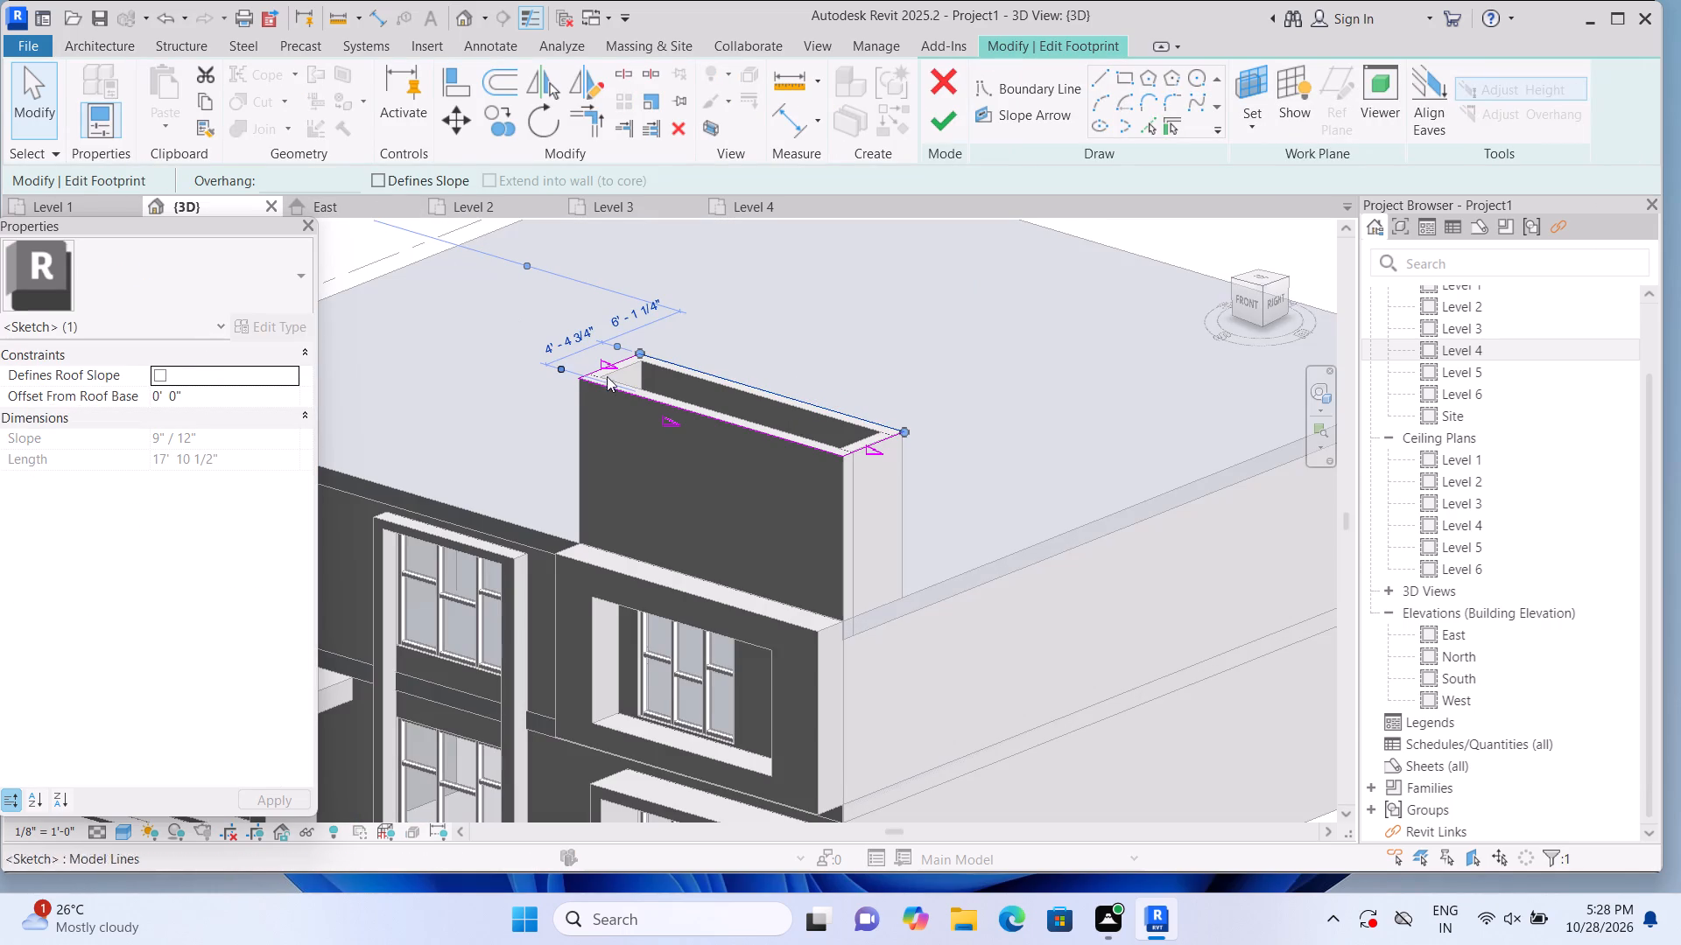
{"action": "left_click", "coordinate": [671, 400]}
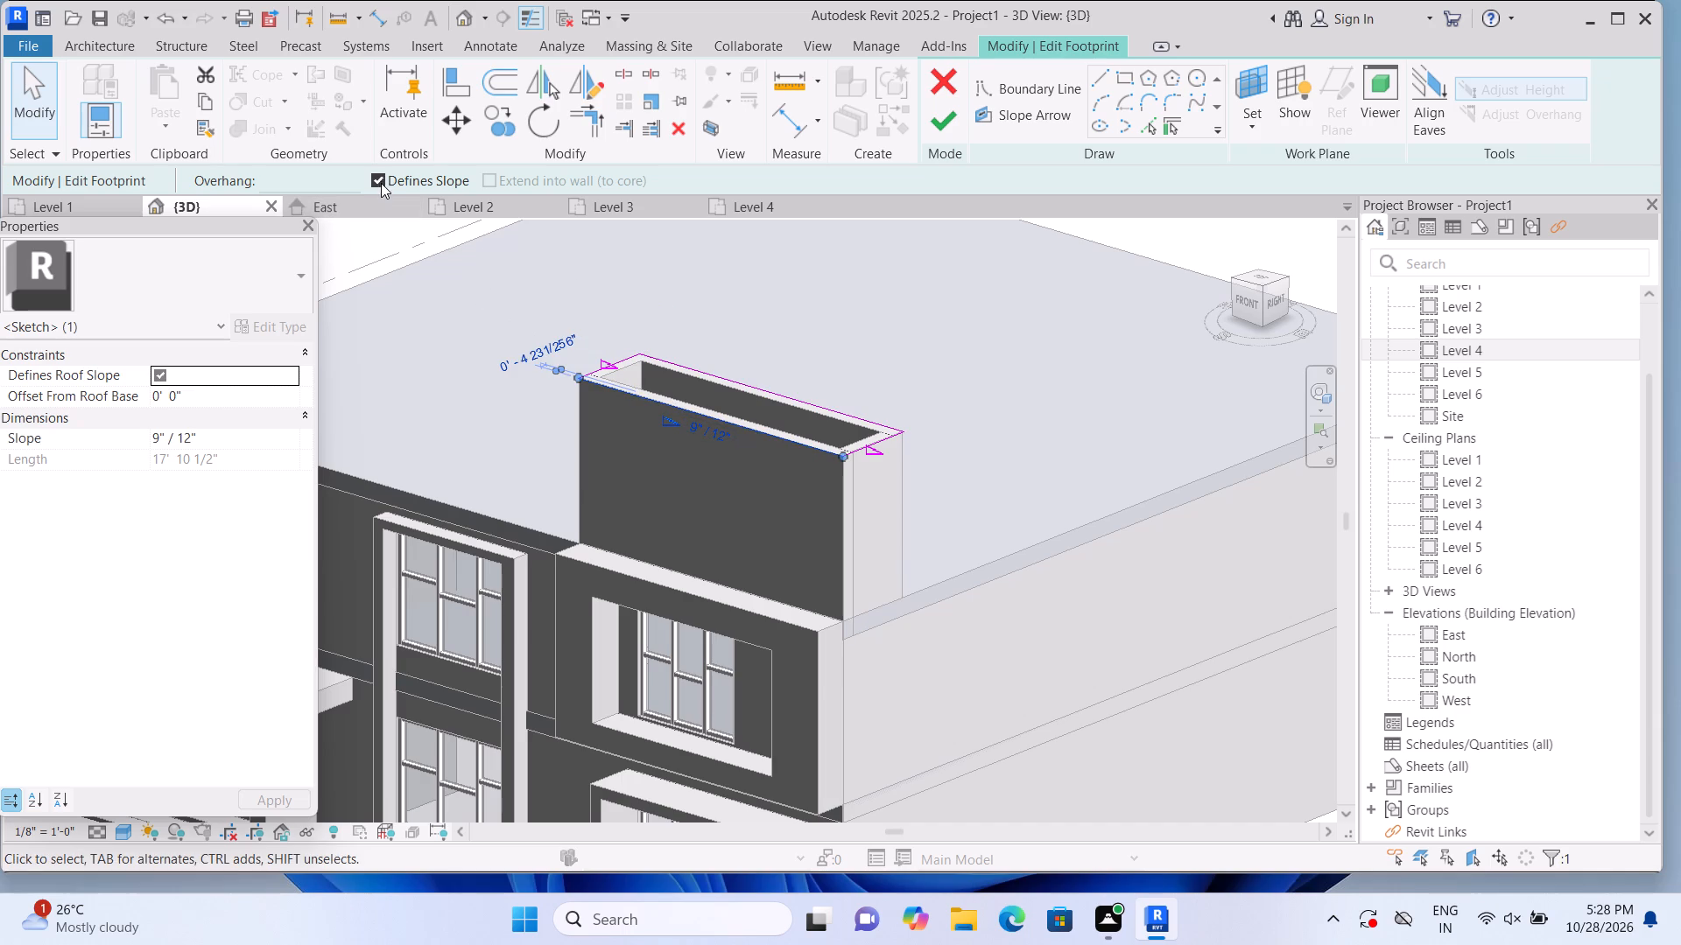
{"action": "left_click", "coordinate": [381, 177]}
{"action": "left_click", "coordinate": [935, 127]}
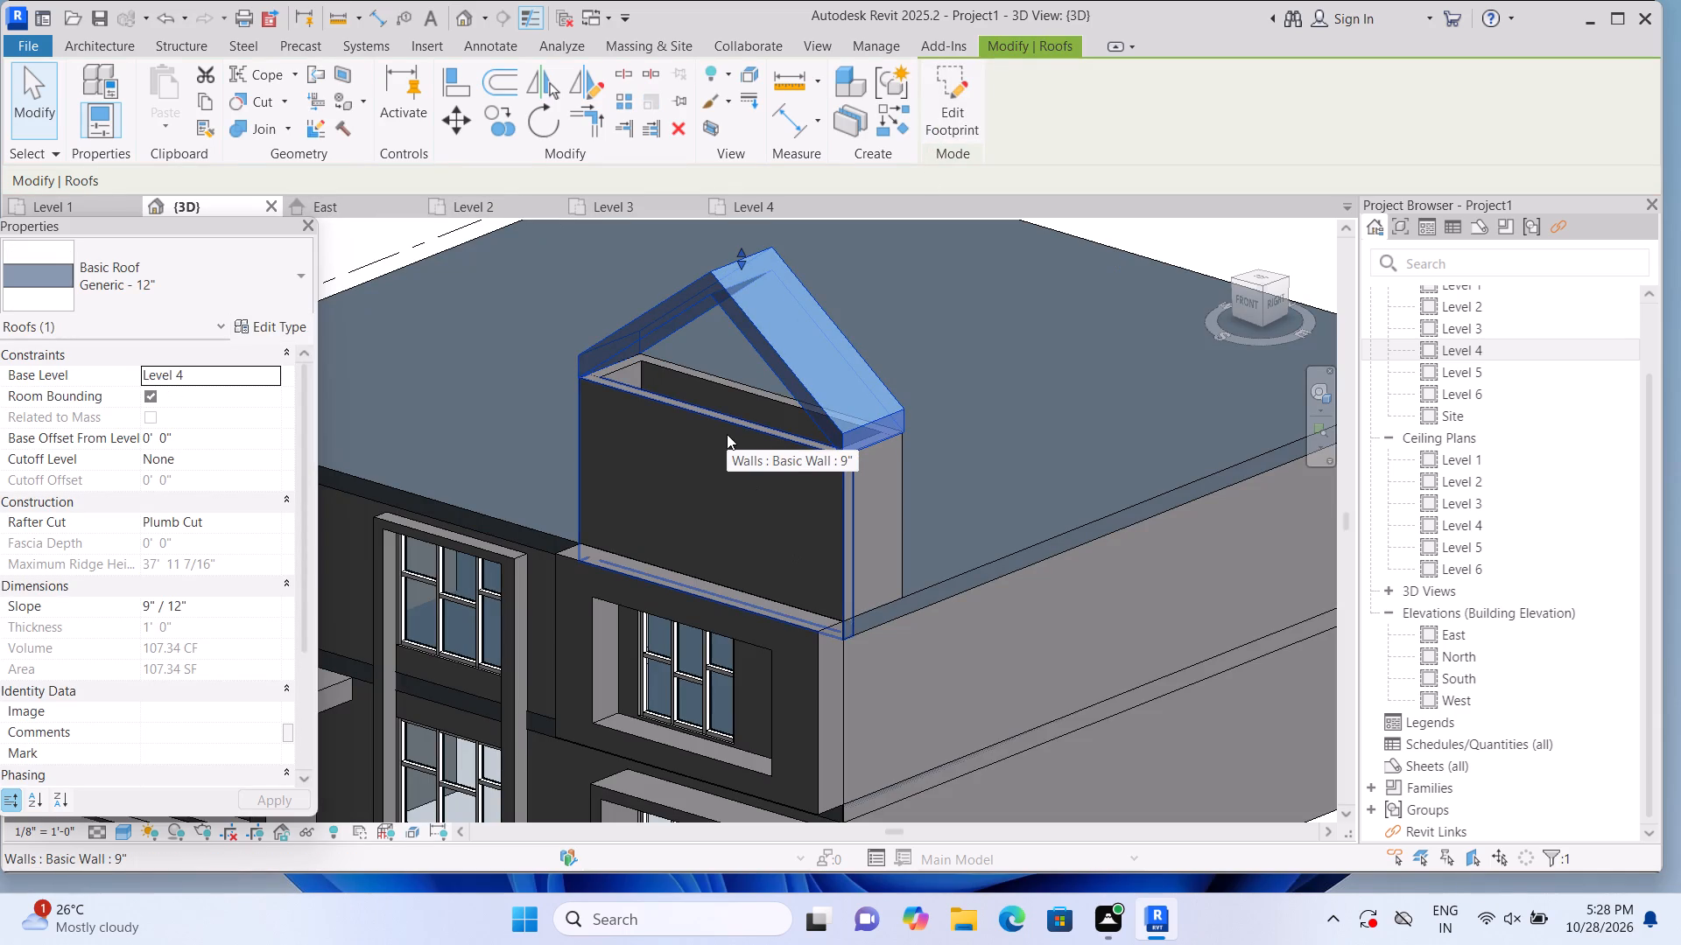
{"action": "left_click", "coordinate": [1199, 244]}
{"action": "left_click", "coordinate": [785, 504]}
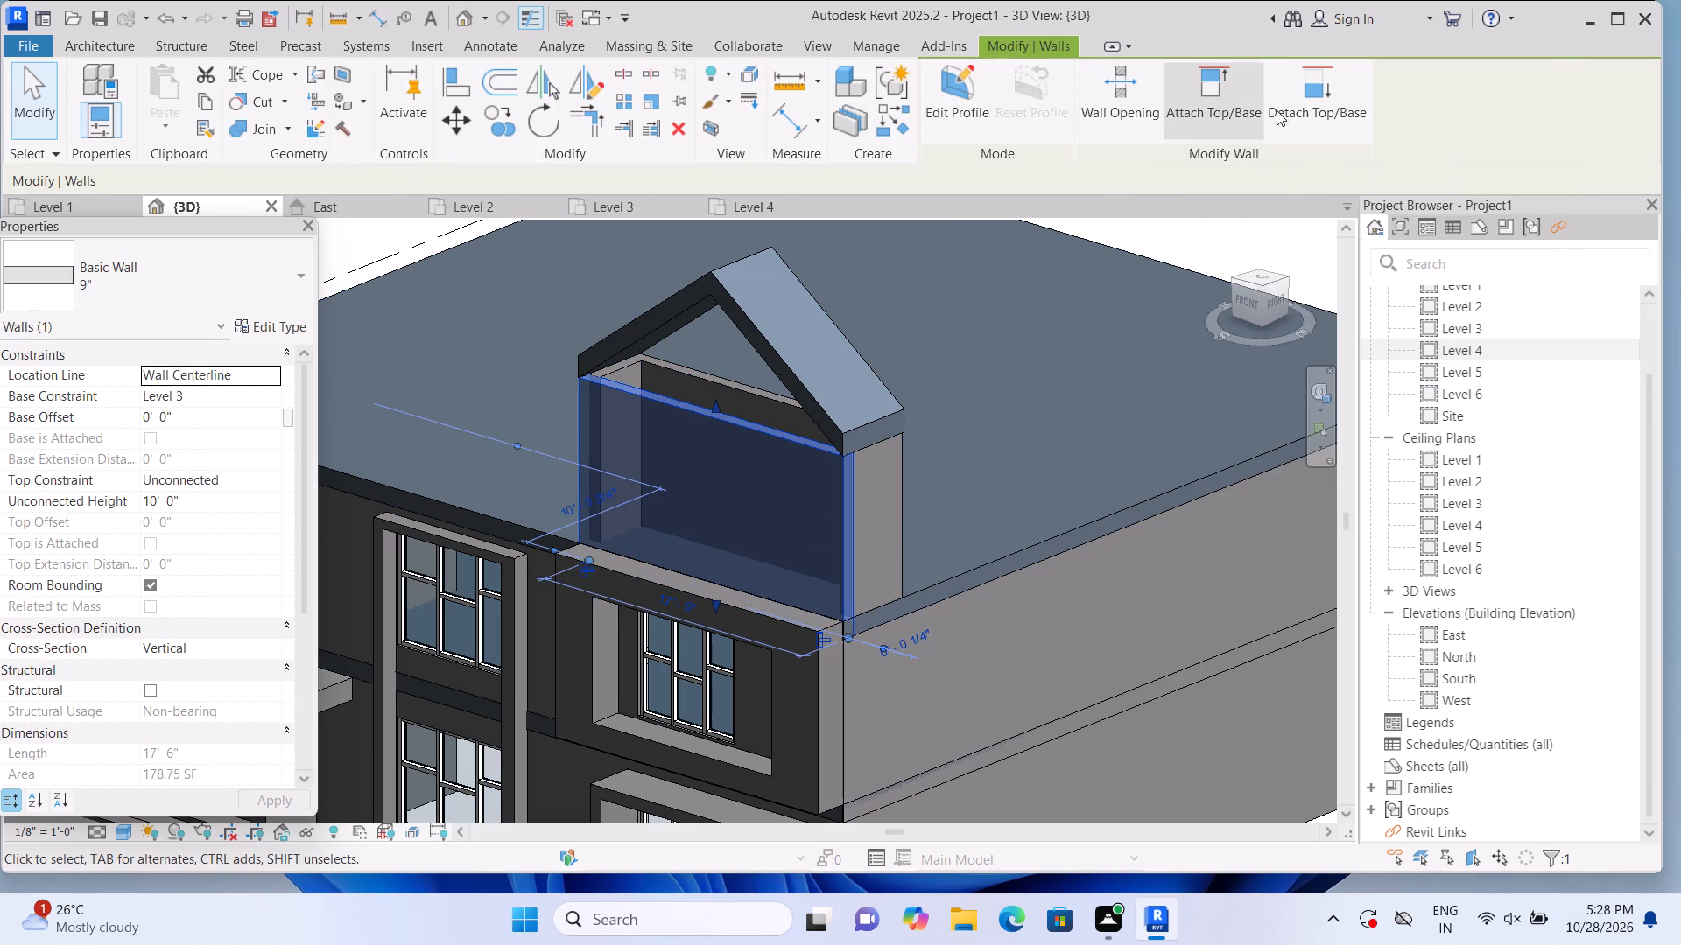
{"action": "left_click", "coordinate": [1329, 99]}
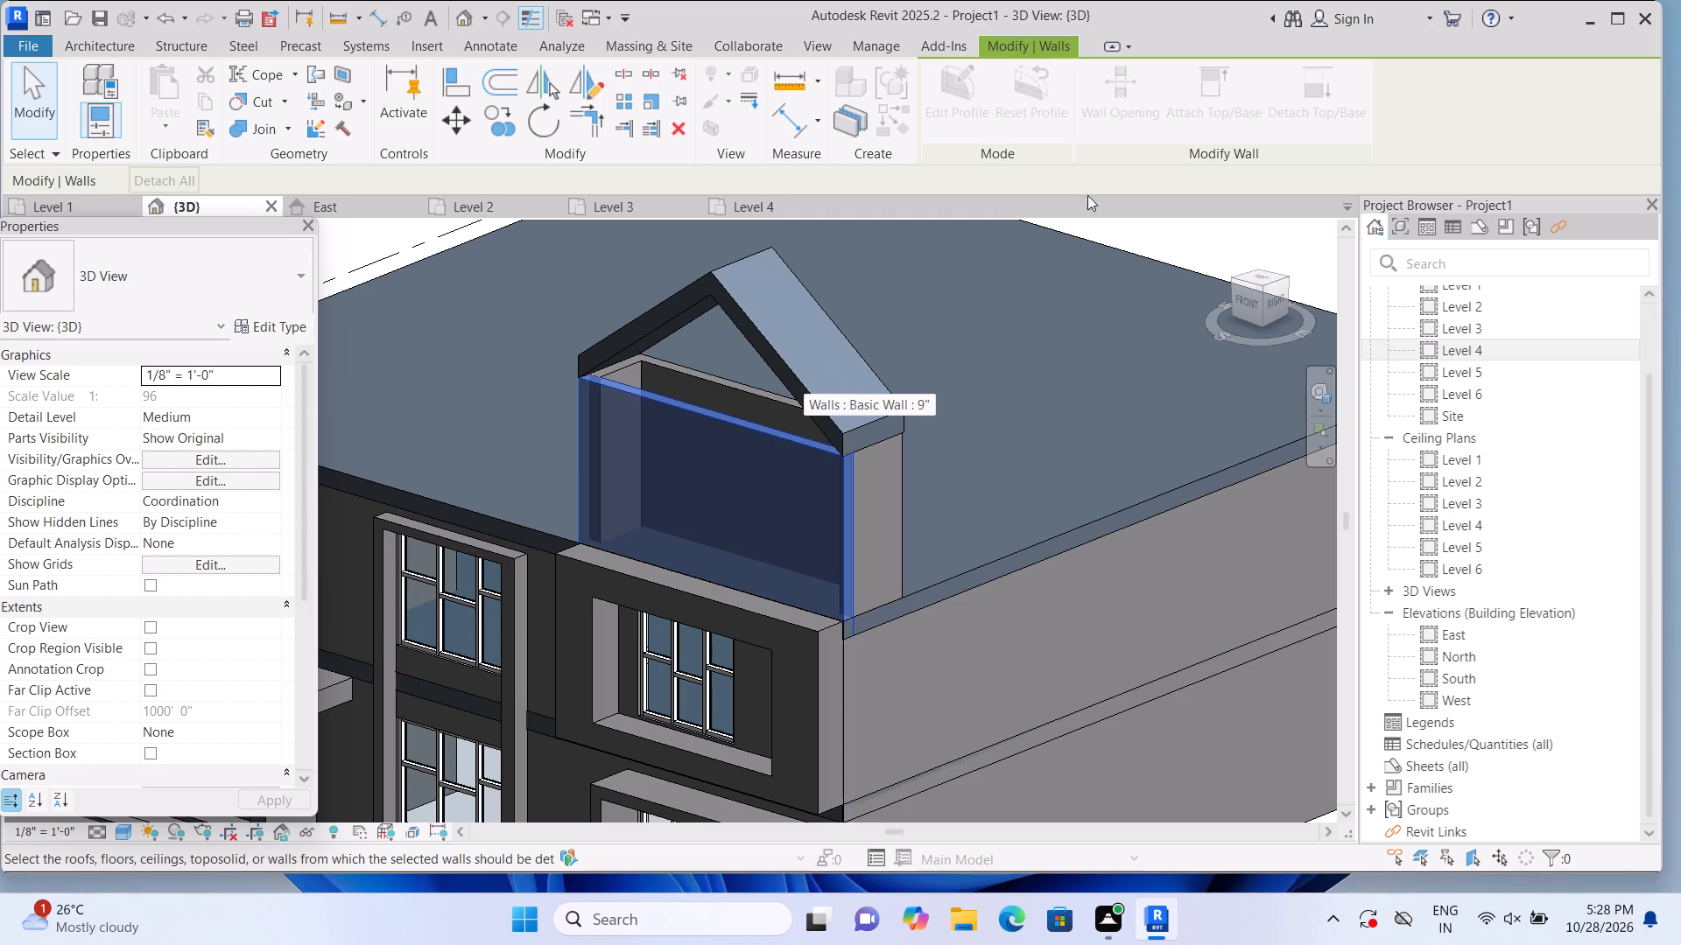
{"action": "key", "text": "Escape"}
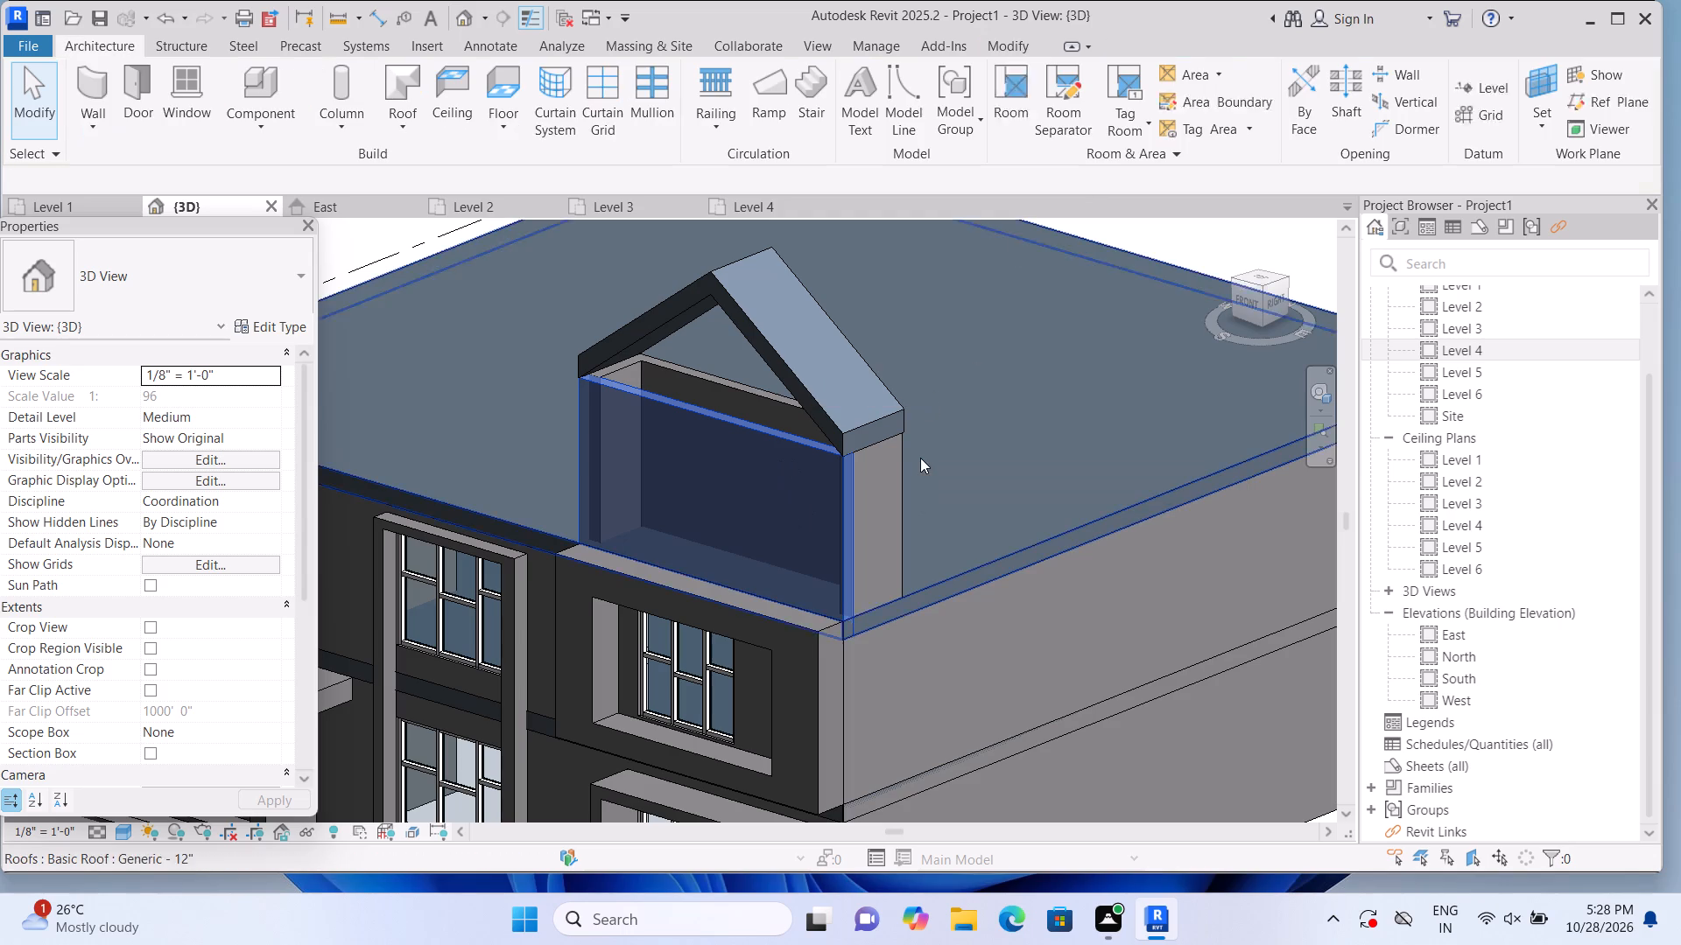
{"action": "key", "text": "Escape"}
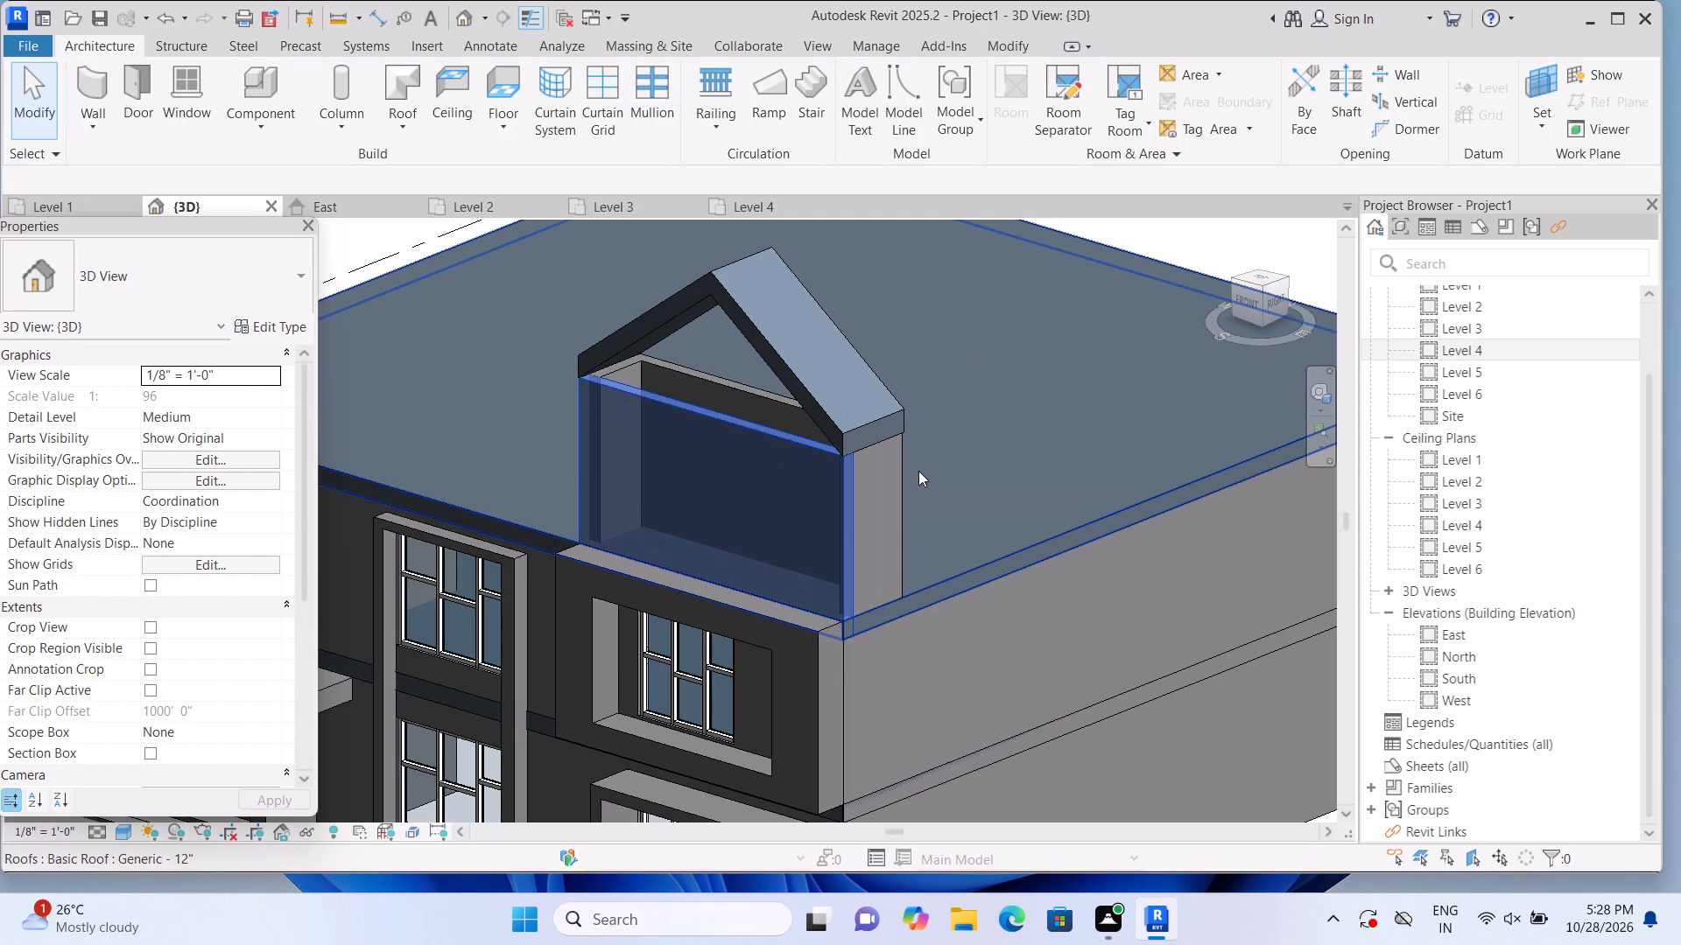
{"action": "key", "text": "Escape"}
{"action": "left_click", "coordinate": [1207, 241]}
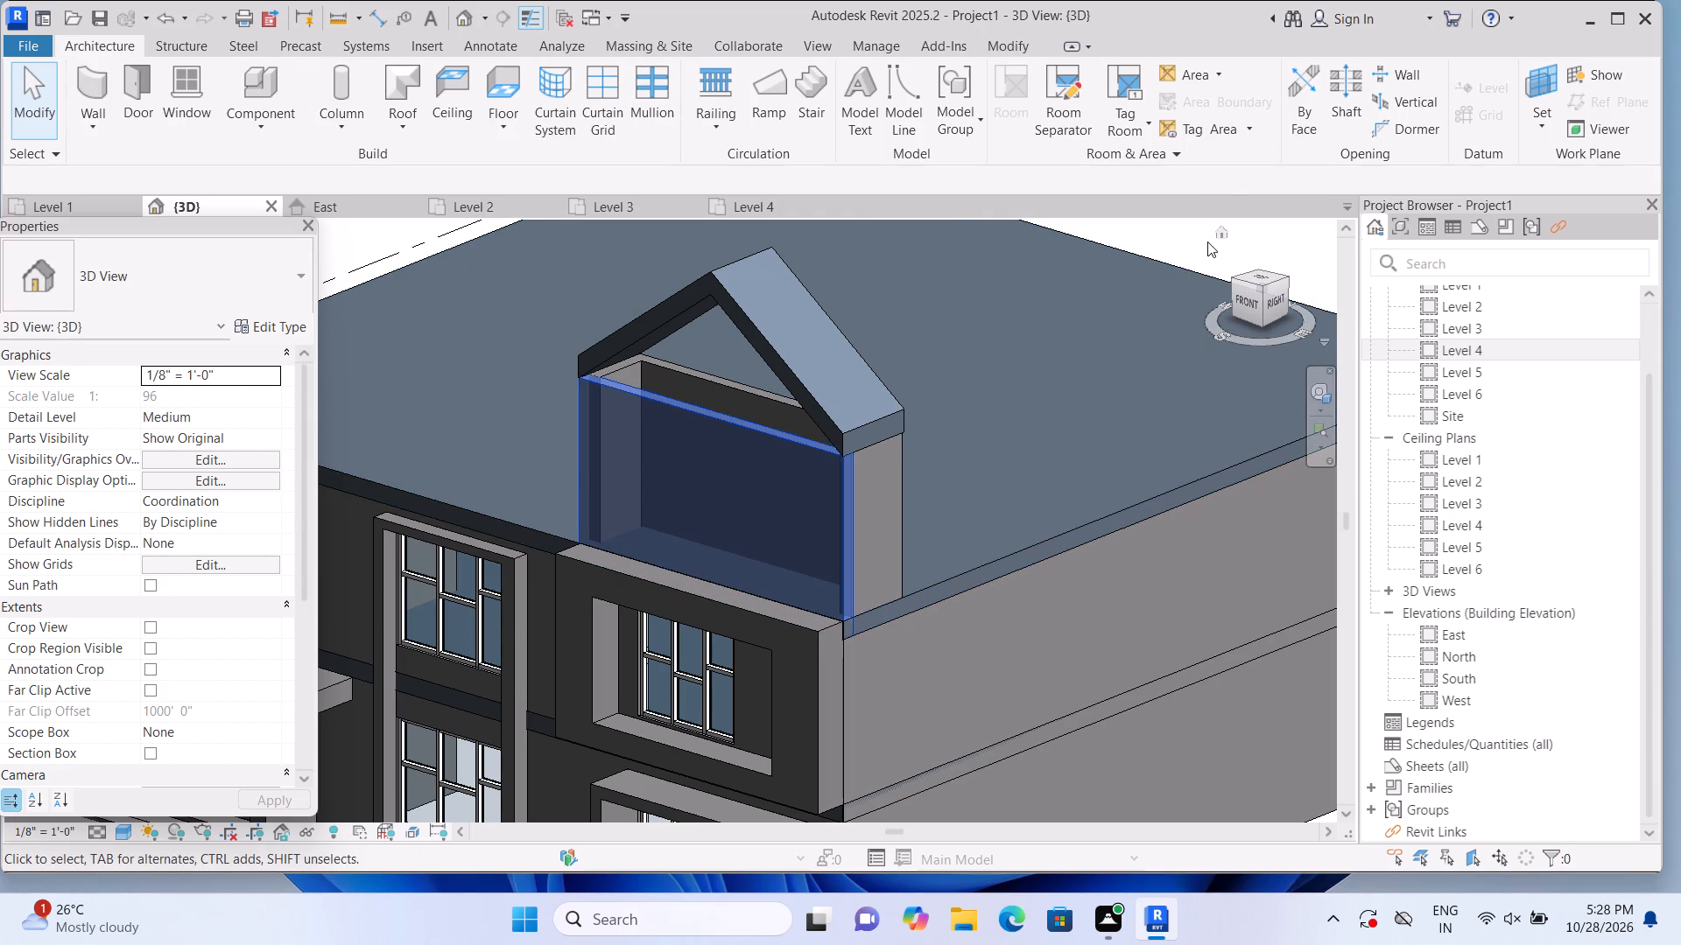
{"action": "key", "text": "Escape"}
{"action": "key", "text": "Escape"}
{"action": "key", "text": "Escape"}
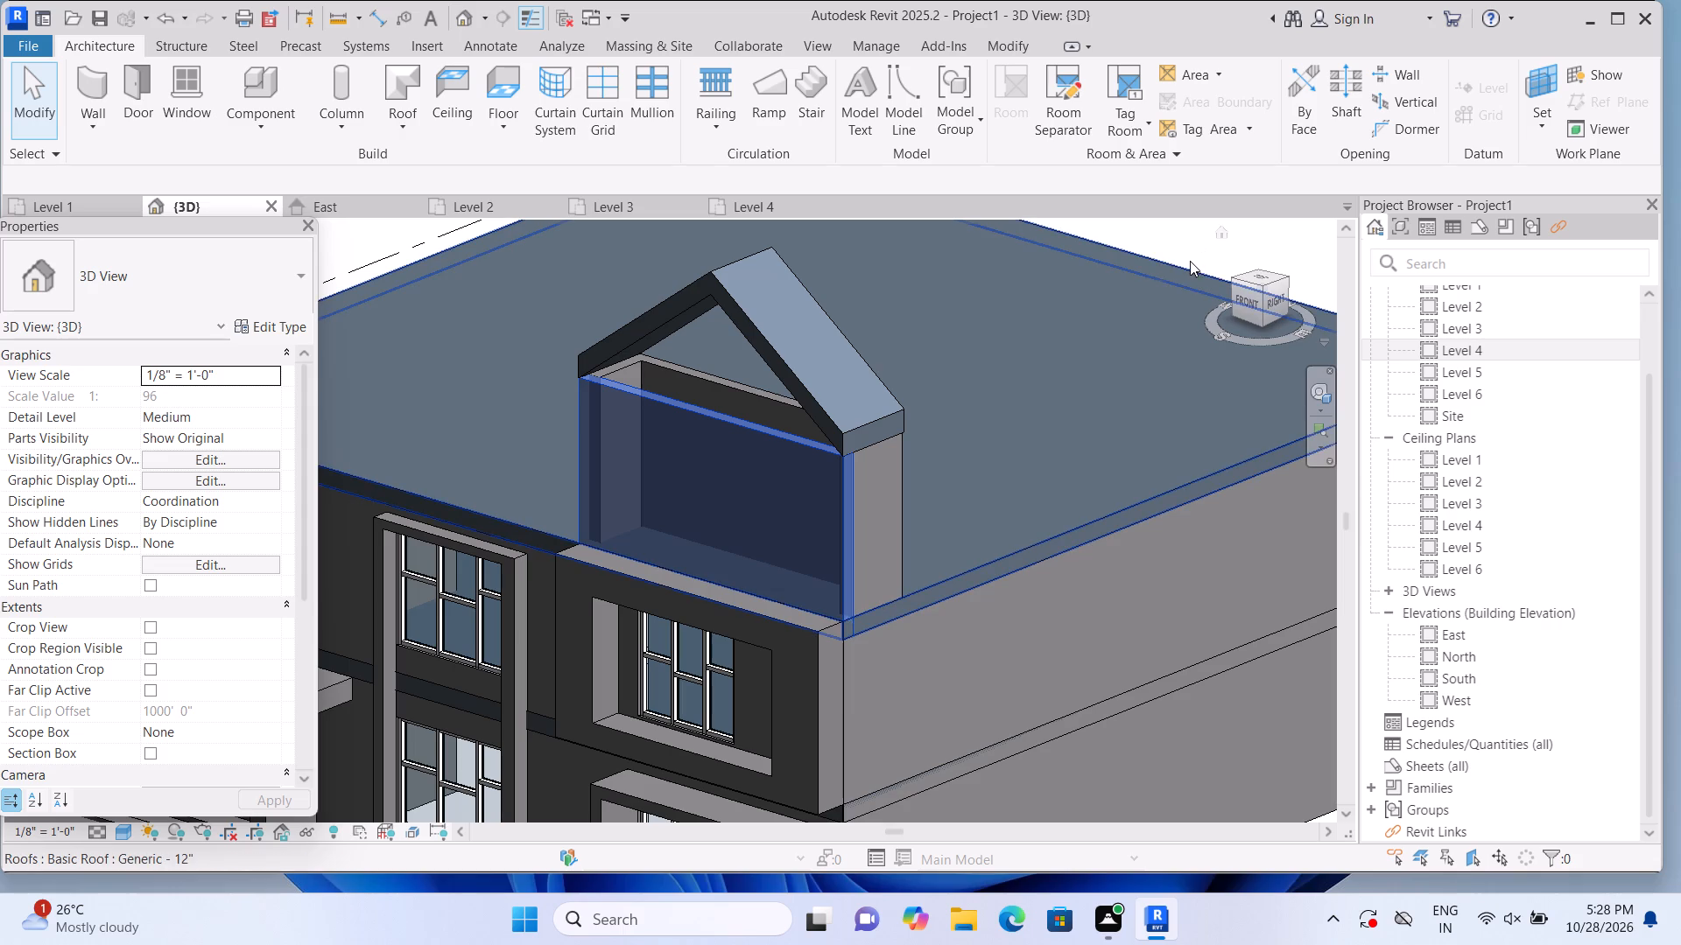
Attach the top of the enclosure's south wall to the small gable roof above it.
{"action": "scroll", "coordinate": [884, 483], "scroll_direction": "down", "scroll_amount": 5}
{"action": "scroll", "coordinate": [795, 494], "scroll_direction": "up", "scroll_amount": 3}
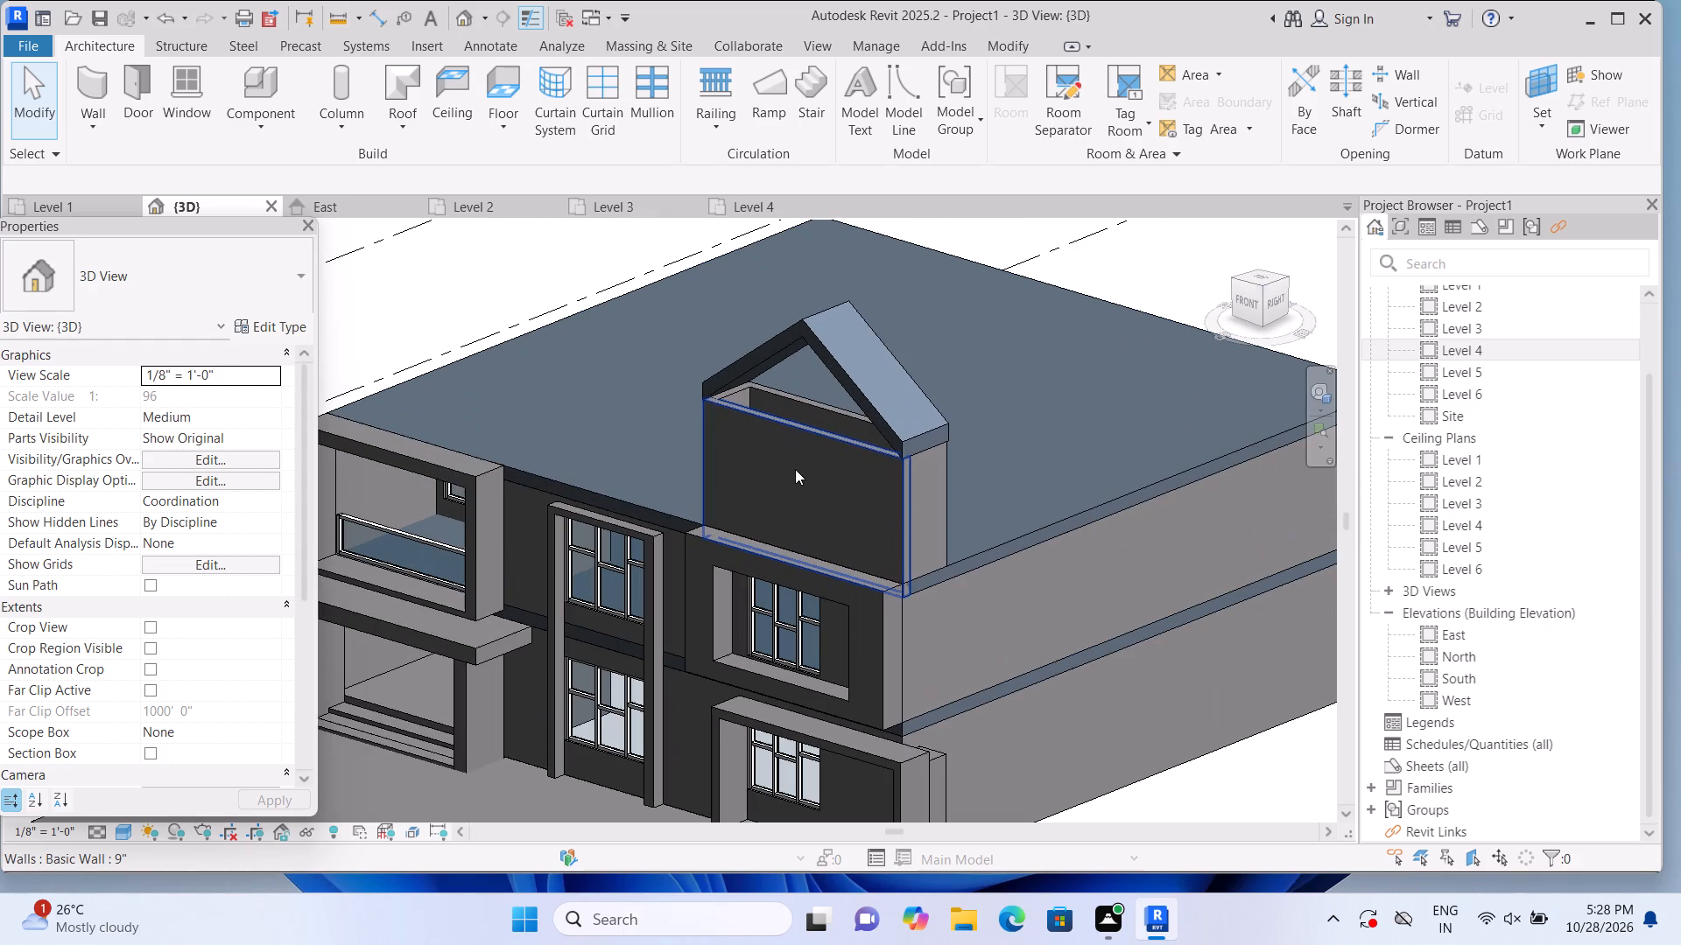
{"action": "left_click", "coordinate": [795, 469]}
{"action": "left_click", "coordinate": [1220, 99]}
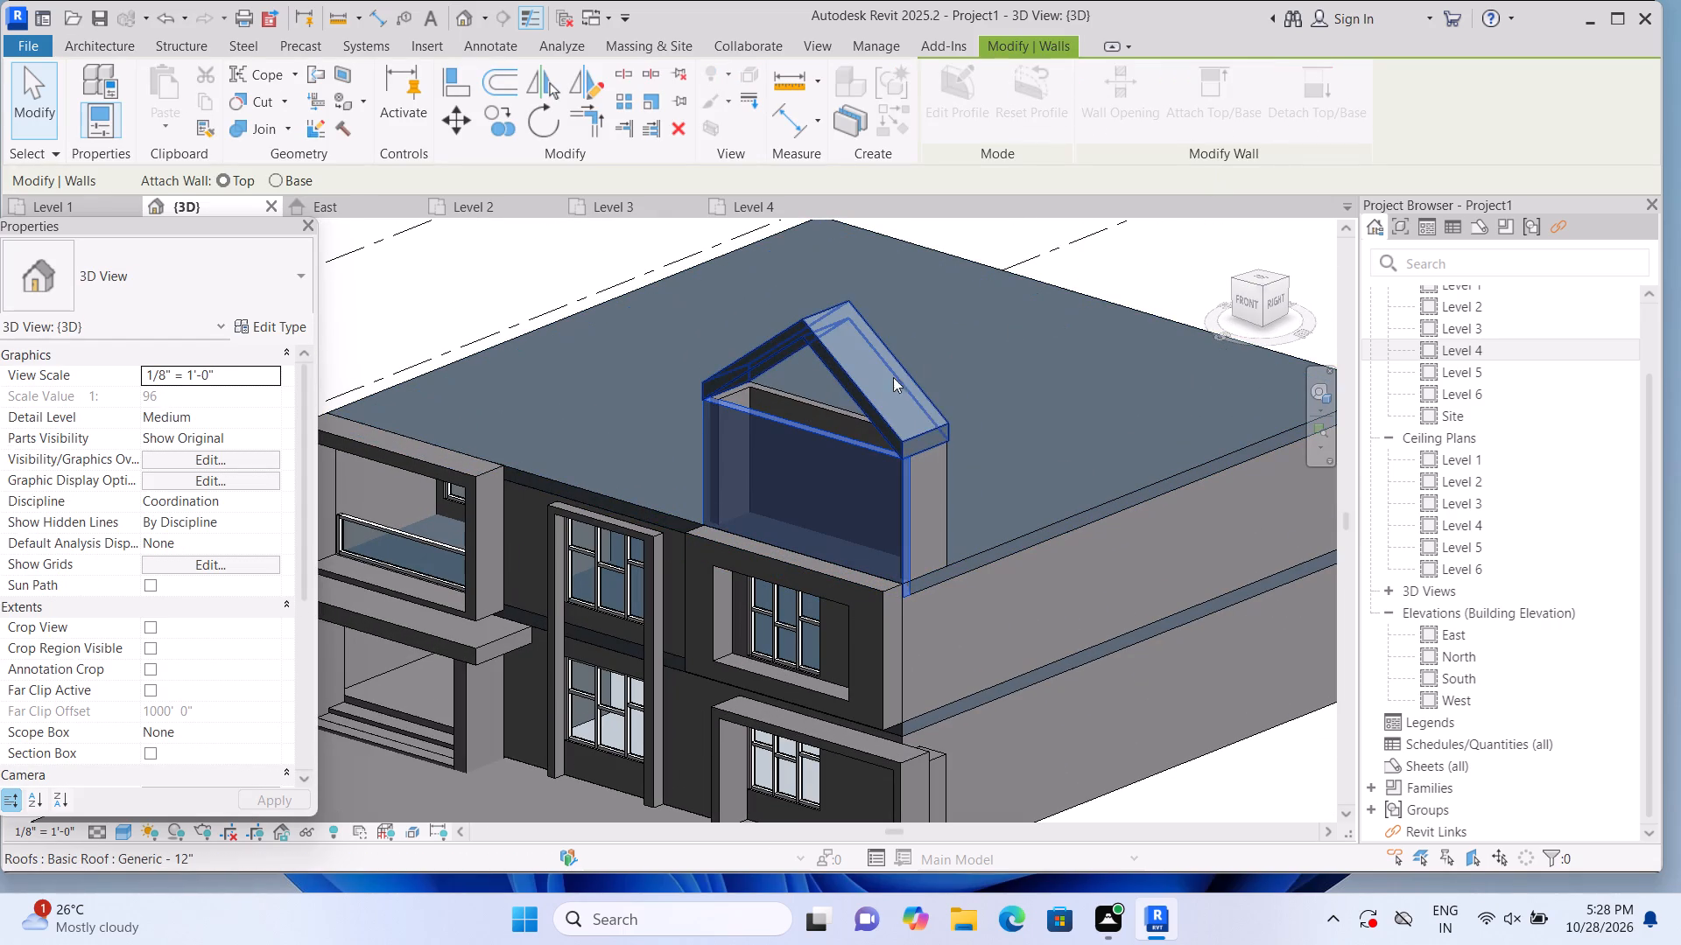
{"action": "left_click", "coordinate": [883, 383]}
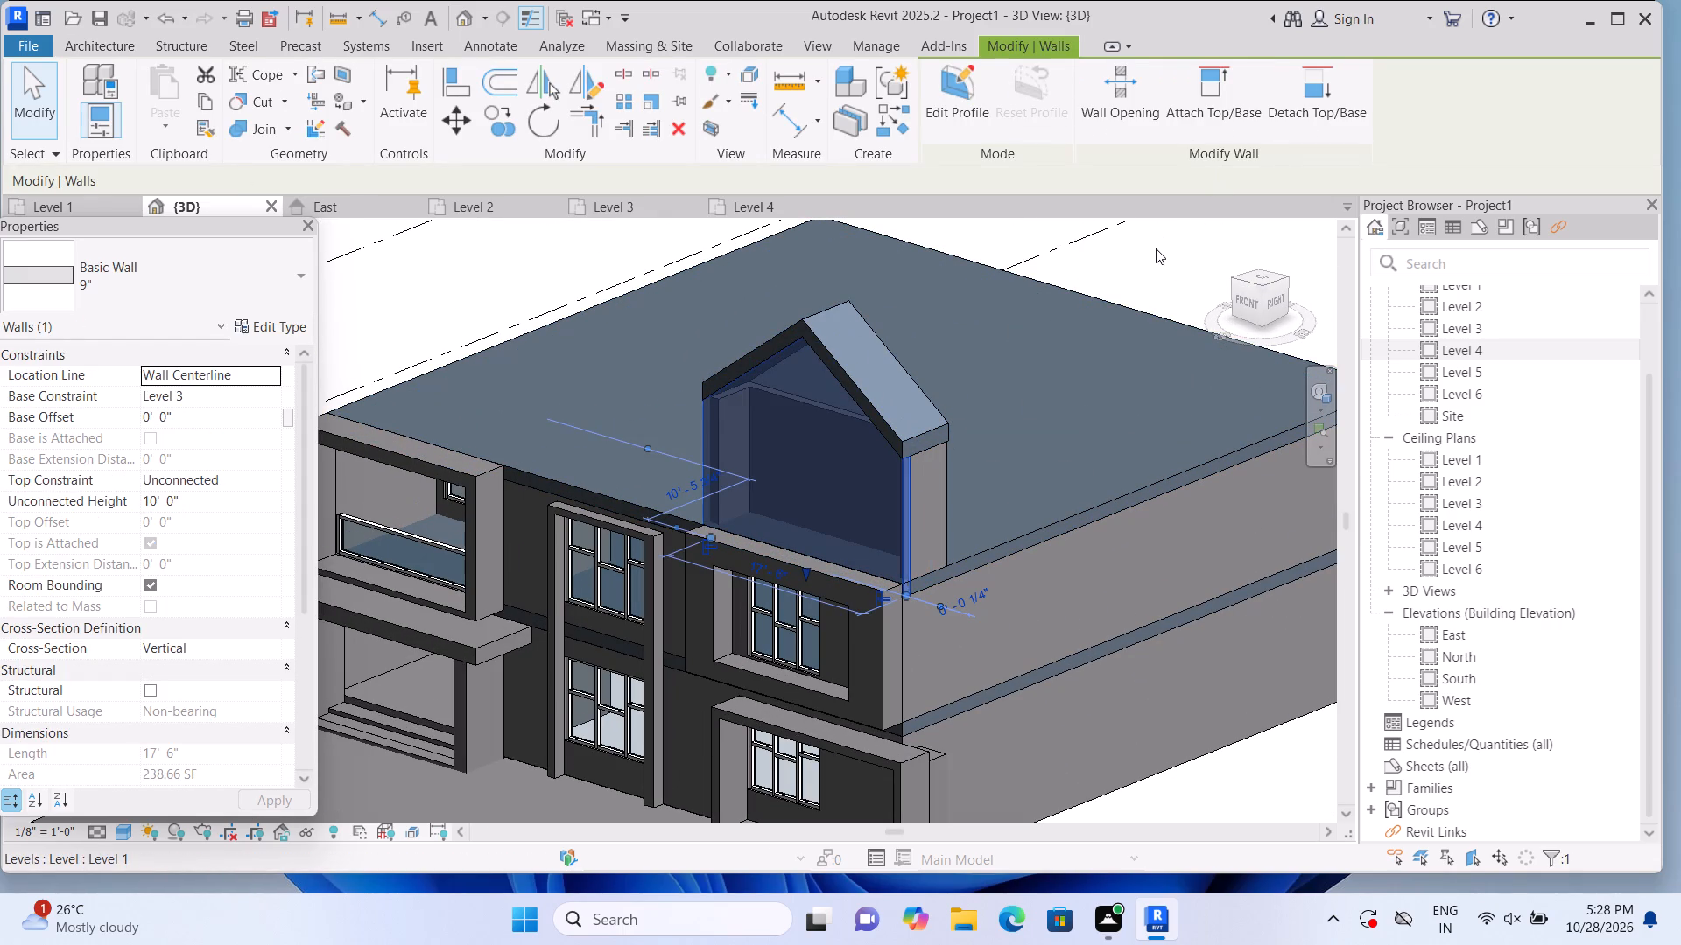
{"action": "left_click", "coordinate": [1158, 253]}
{"action": "scroll", "coordinate": [1159, 253], "scroll_direction": "down", "scroll_amount": 1}
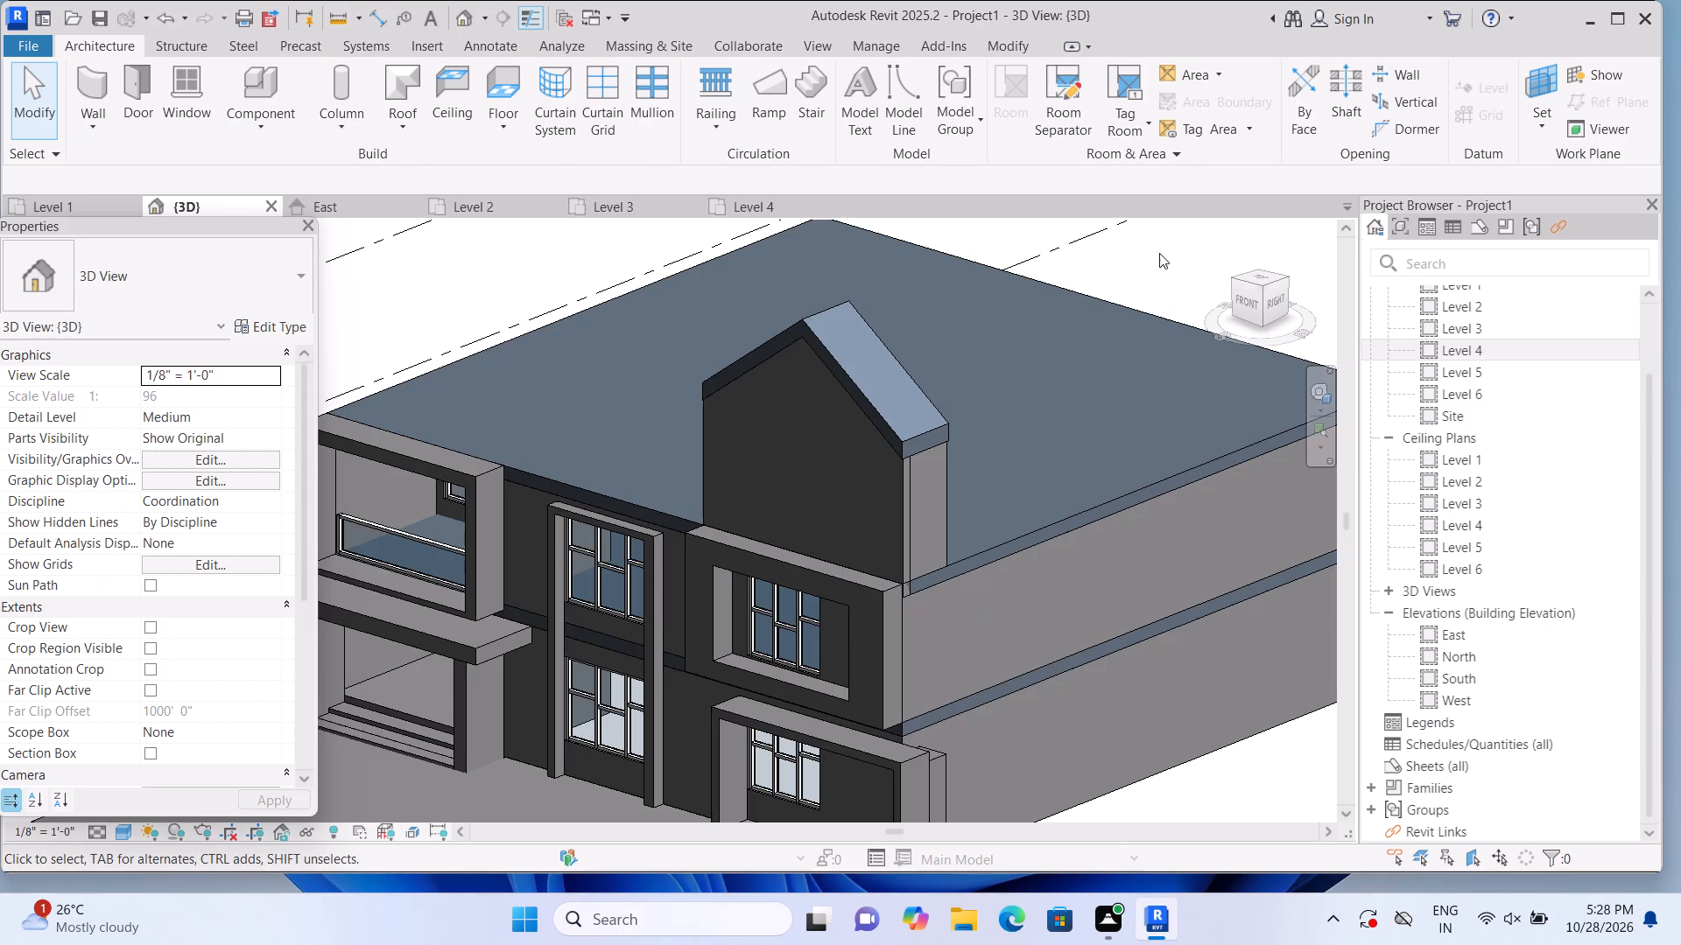
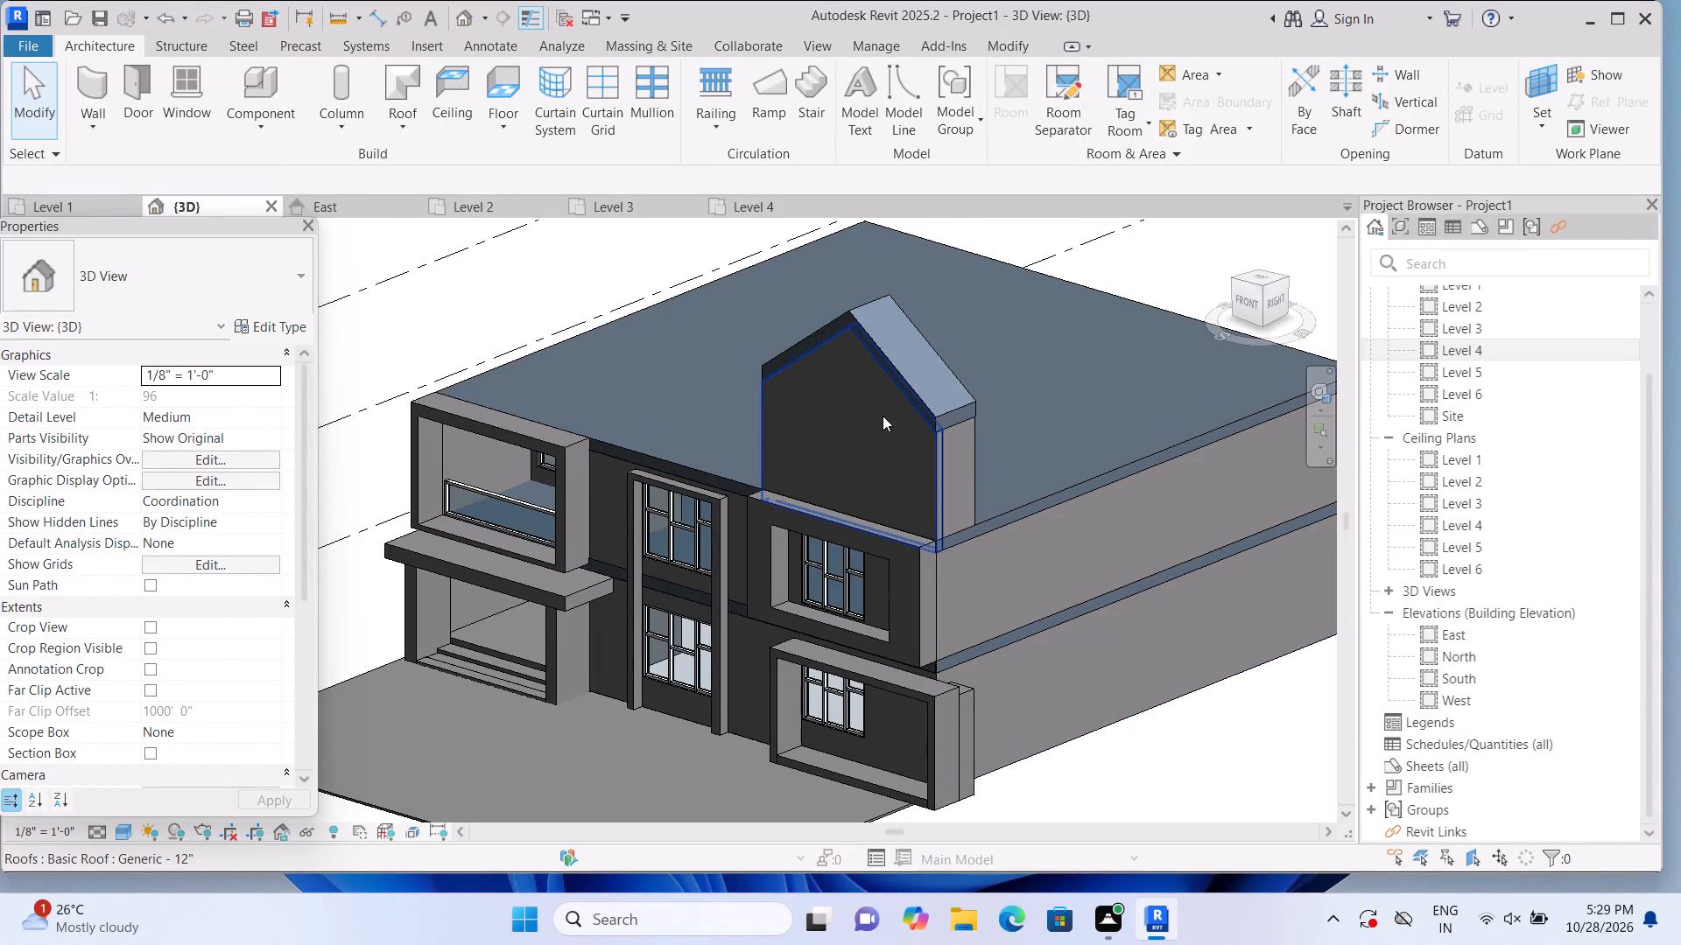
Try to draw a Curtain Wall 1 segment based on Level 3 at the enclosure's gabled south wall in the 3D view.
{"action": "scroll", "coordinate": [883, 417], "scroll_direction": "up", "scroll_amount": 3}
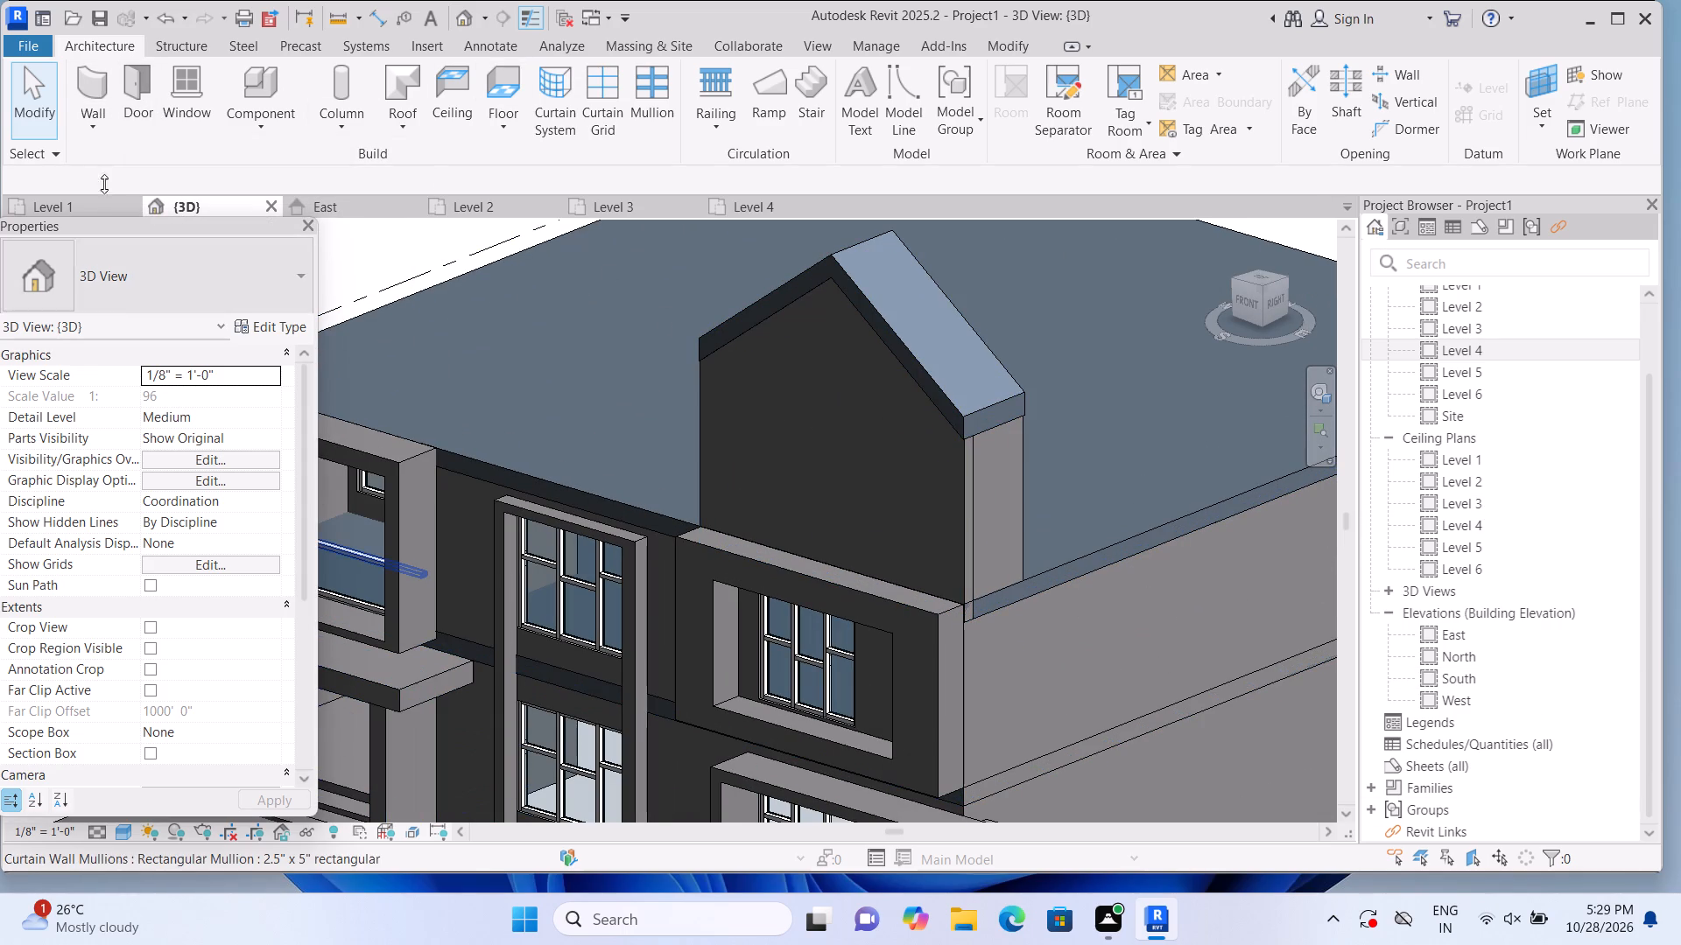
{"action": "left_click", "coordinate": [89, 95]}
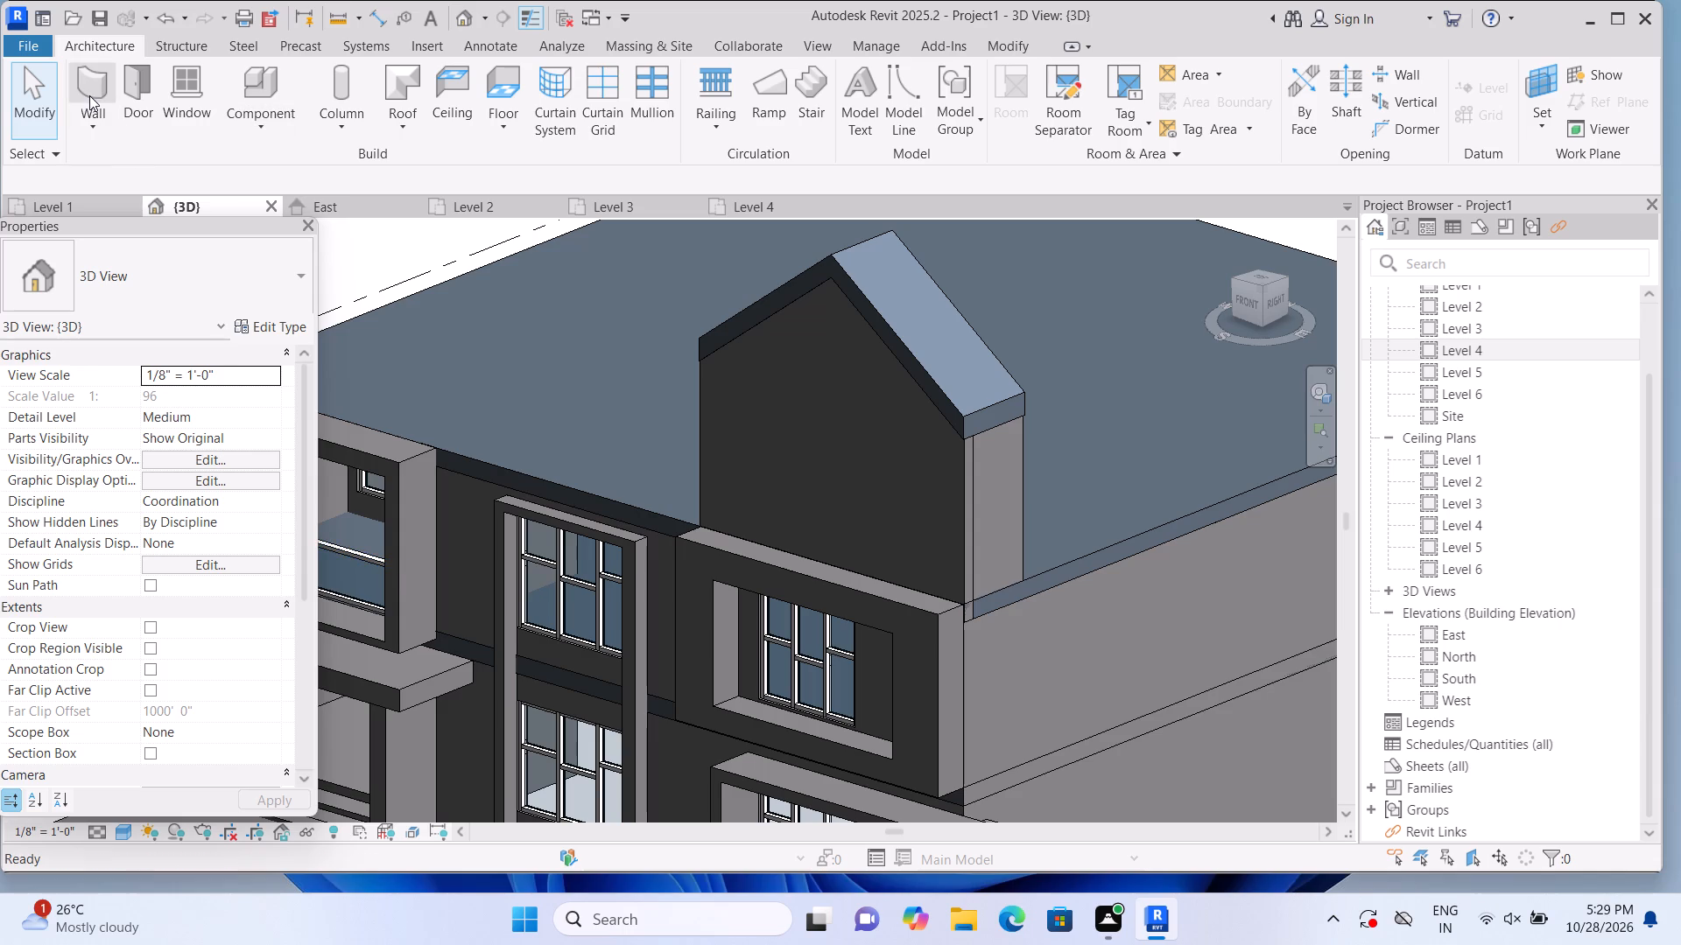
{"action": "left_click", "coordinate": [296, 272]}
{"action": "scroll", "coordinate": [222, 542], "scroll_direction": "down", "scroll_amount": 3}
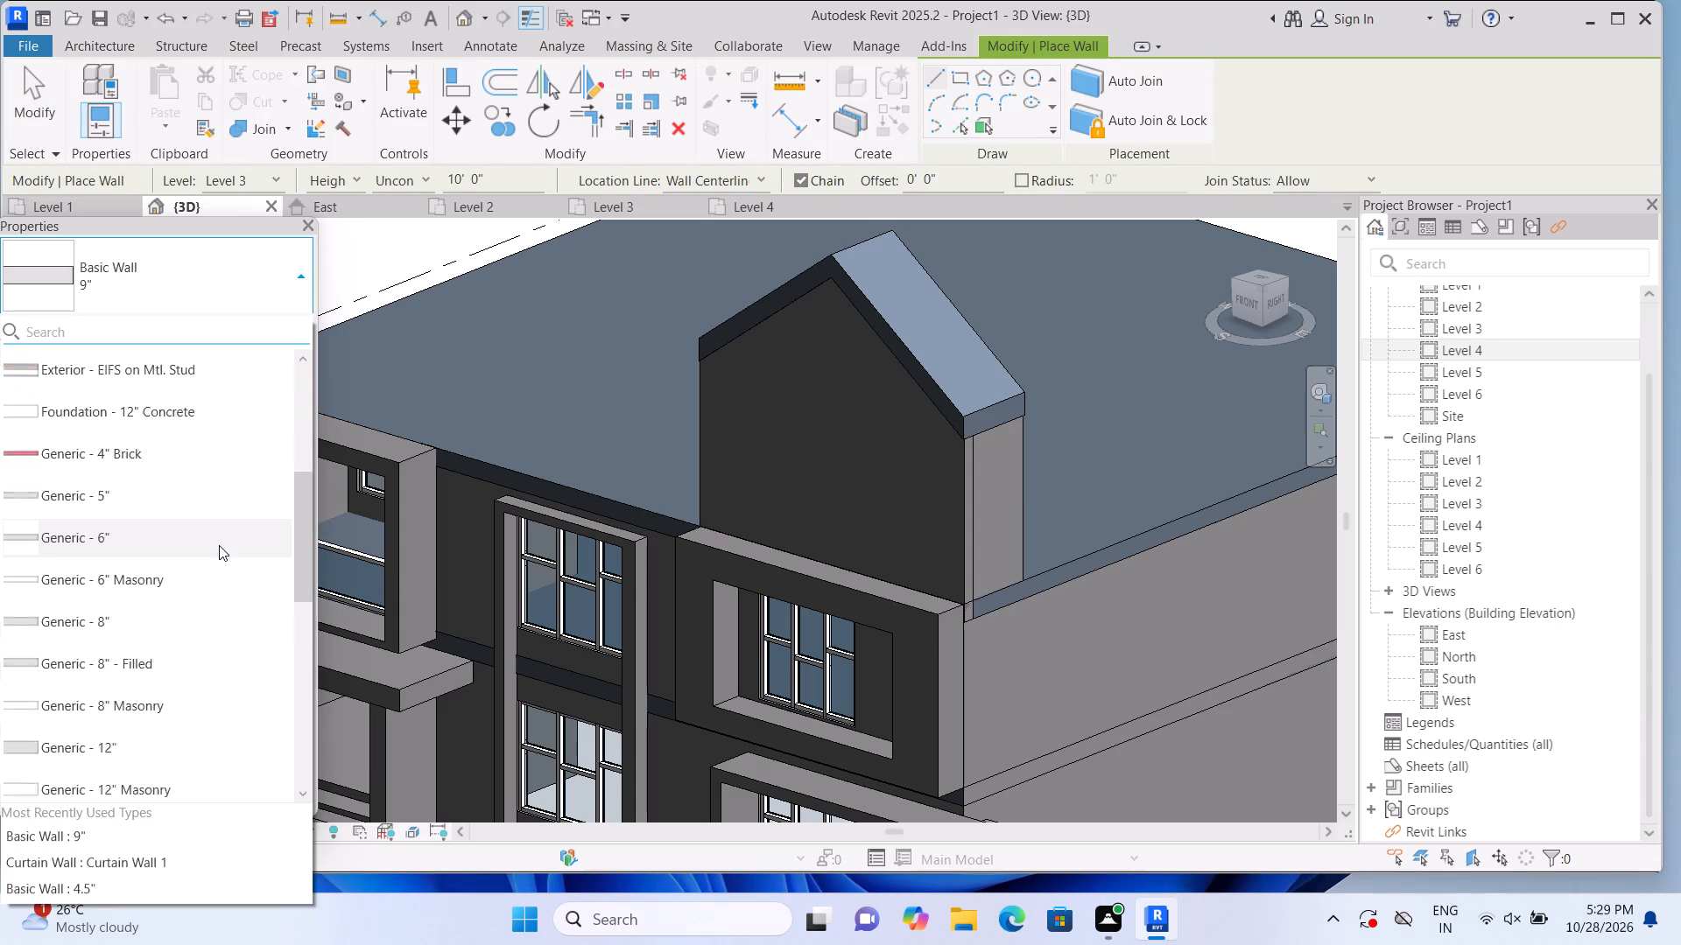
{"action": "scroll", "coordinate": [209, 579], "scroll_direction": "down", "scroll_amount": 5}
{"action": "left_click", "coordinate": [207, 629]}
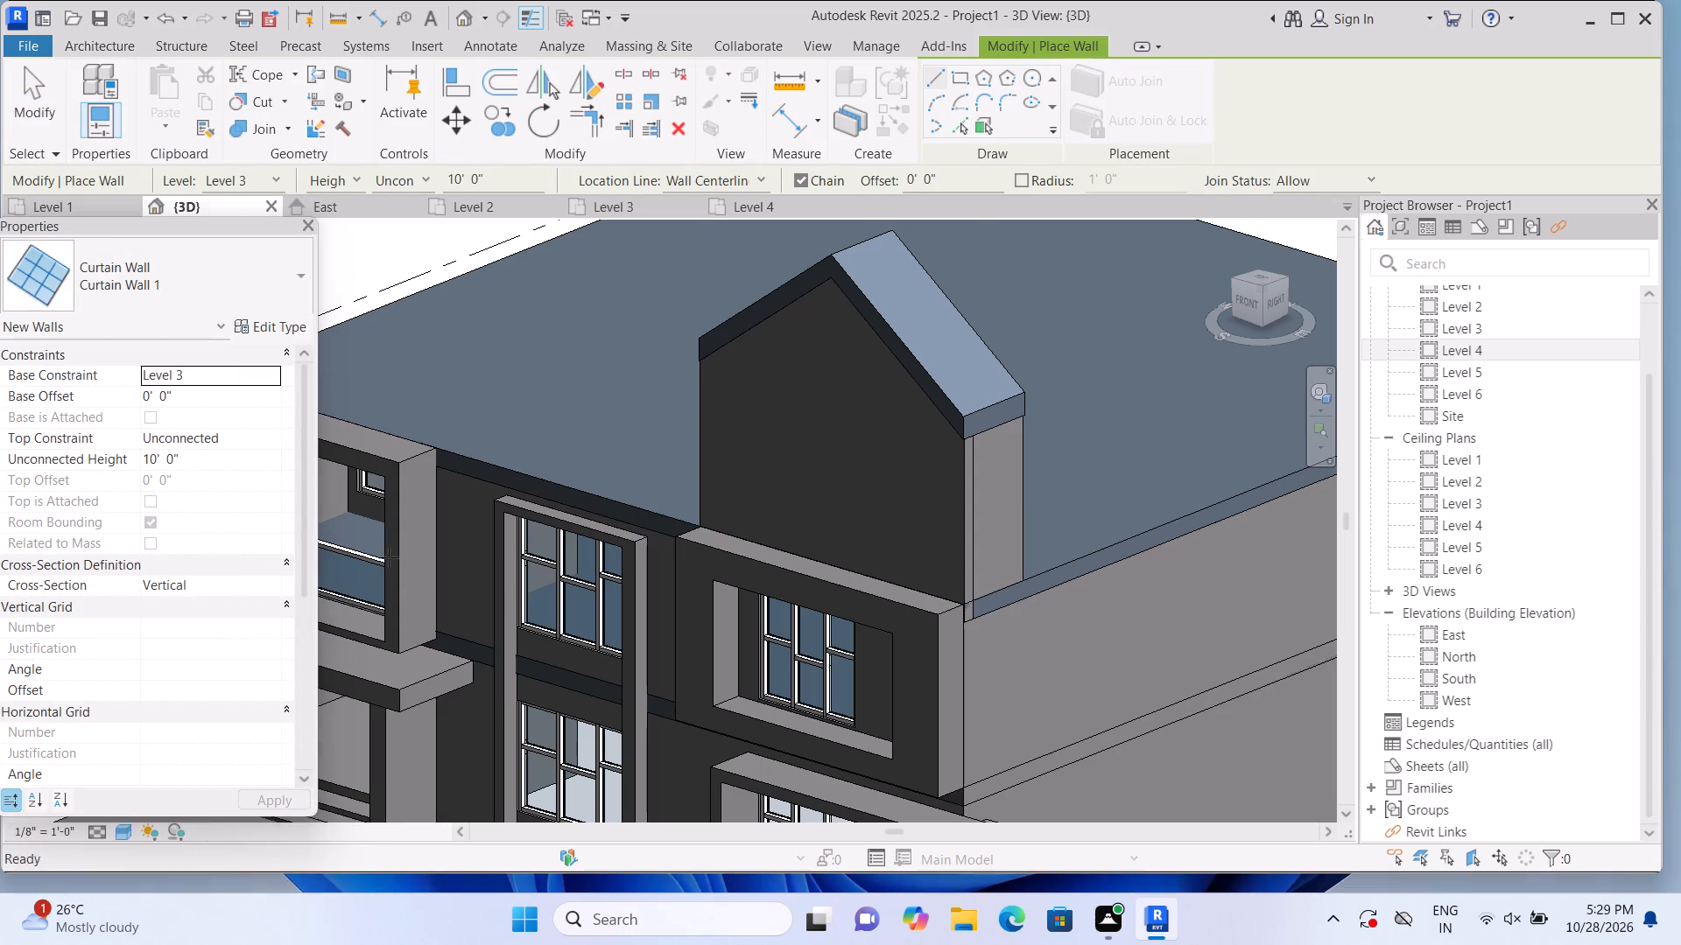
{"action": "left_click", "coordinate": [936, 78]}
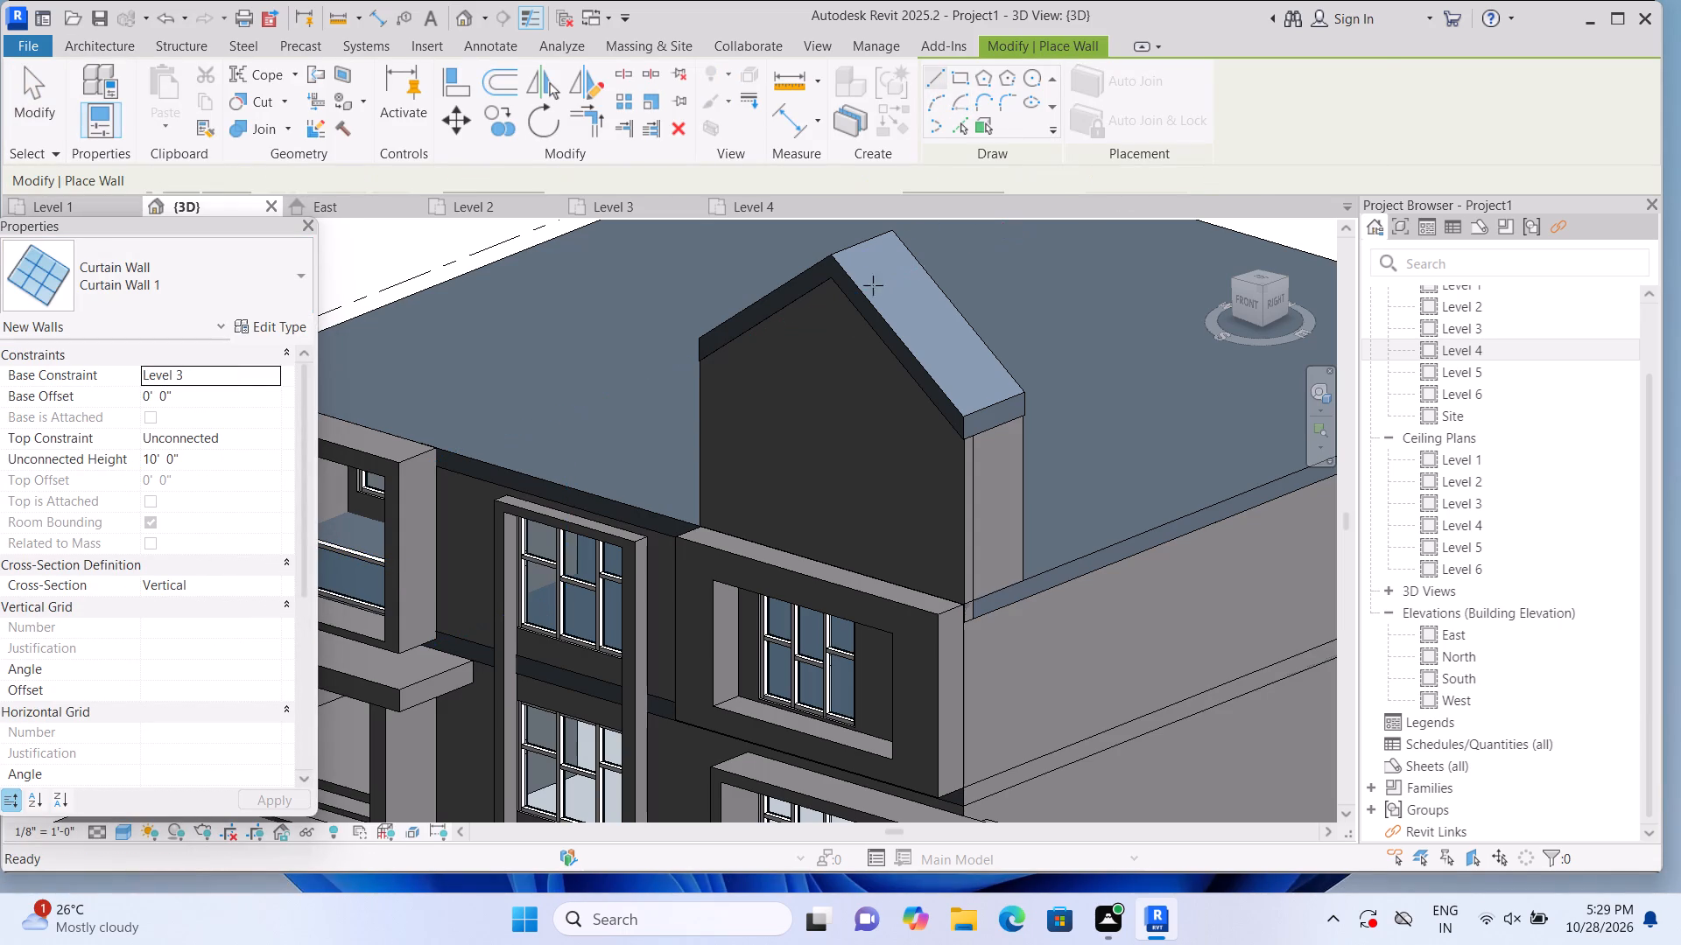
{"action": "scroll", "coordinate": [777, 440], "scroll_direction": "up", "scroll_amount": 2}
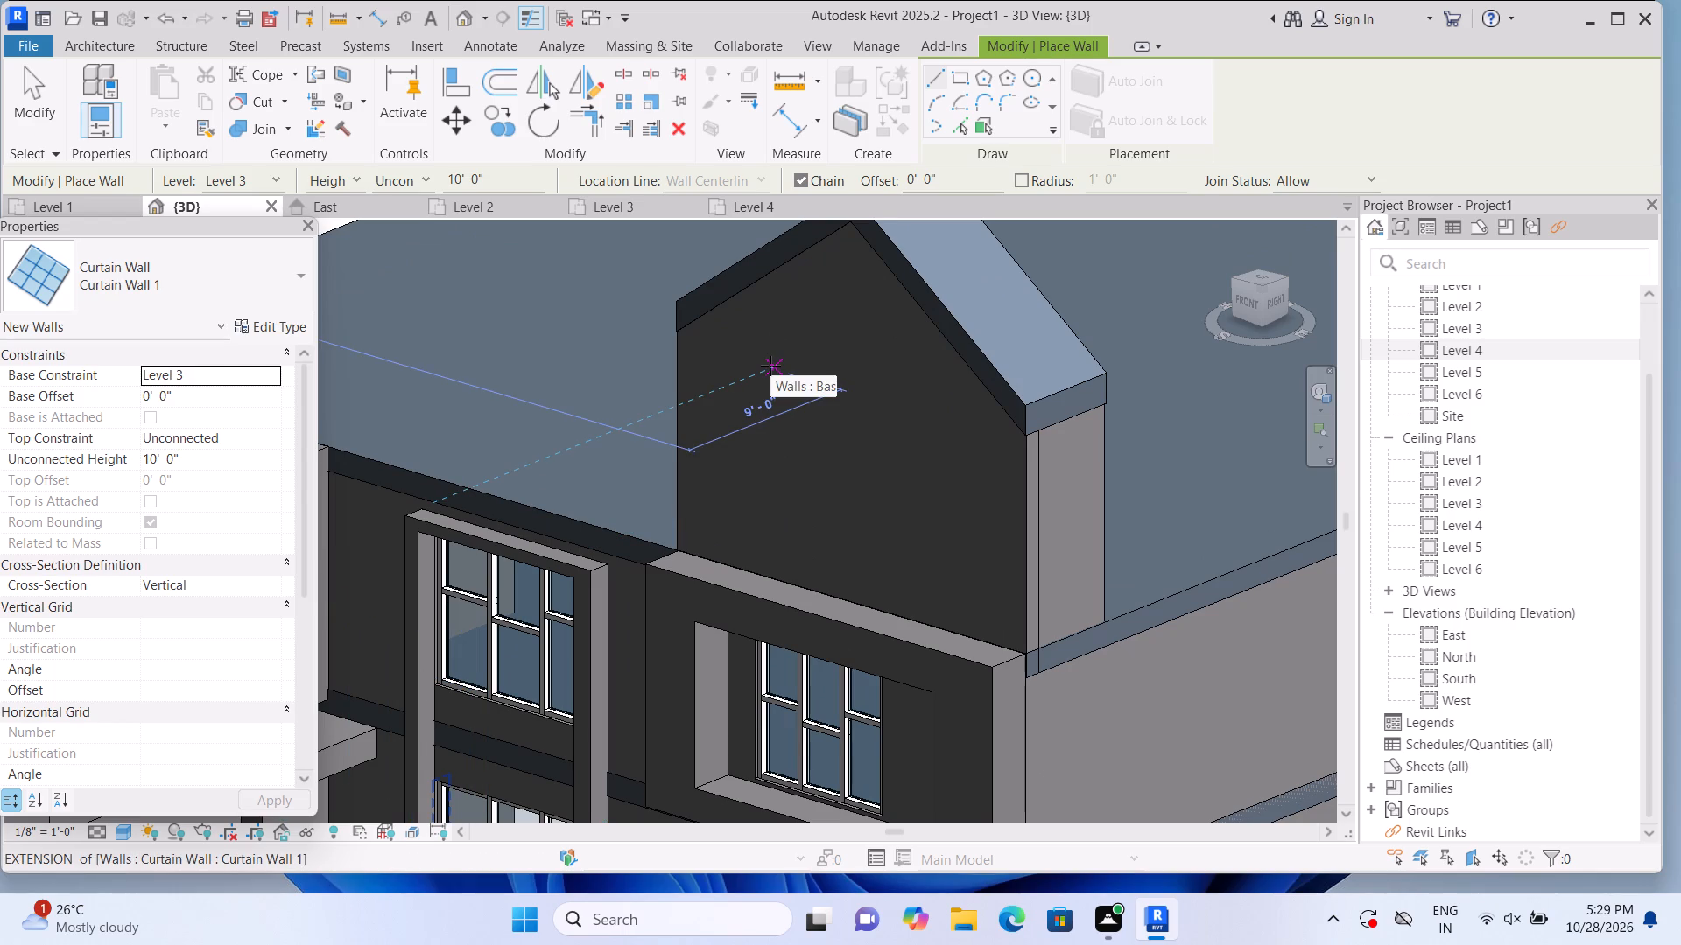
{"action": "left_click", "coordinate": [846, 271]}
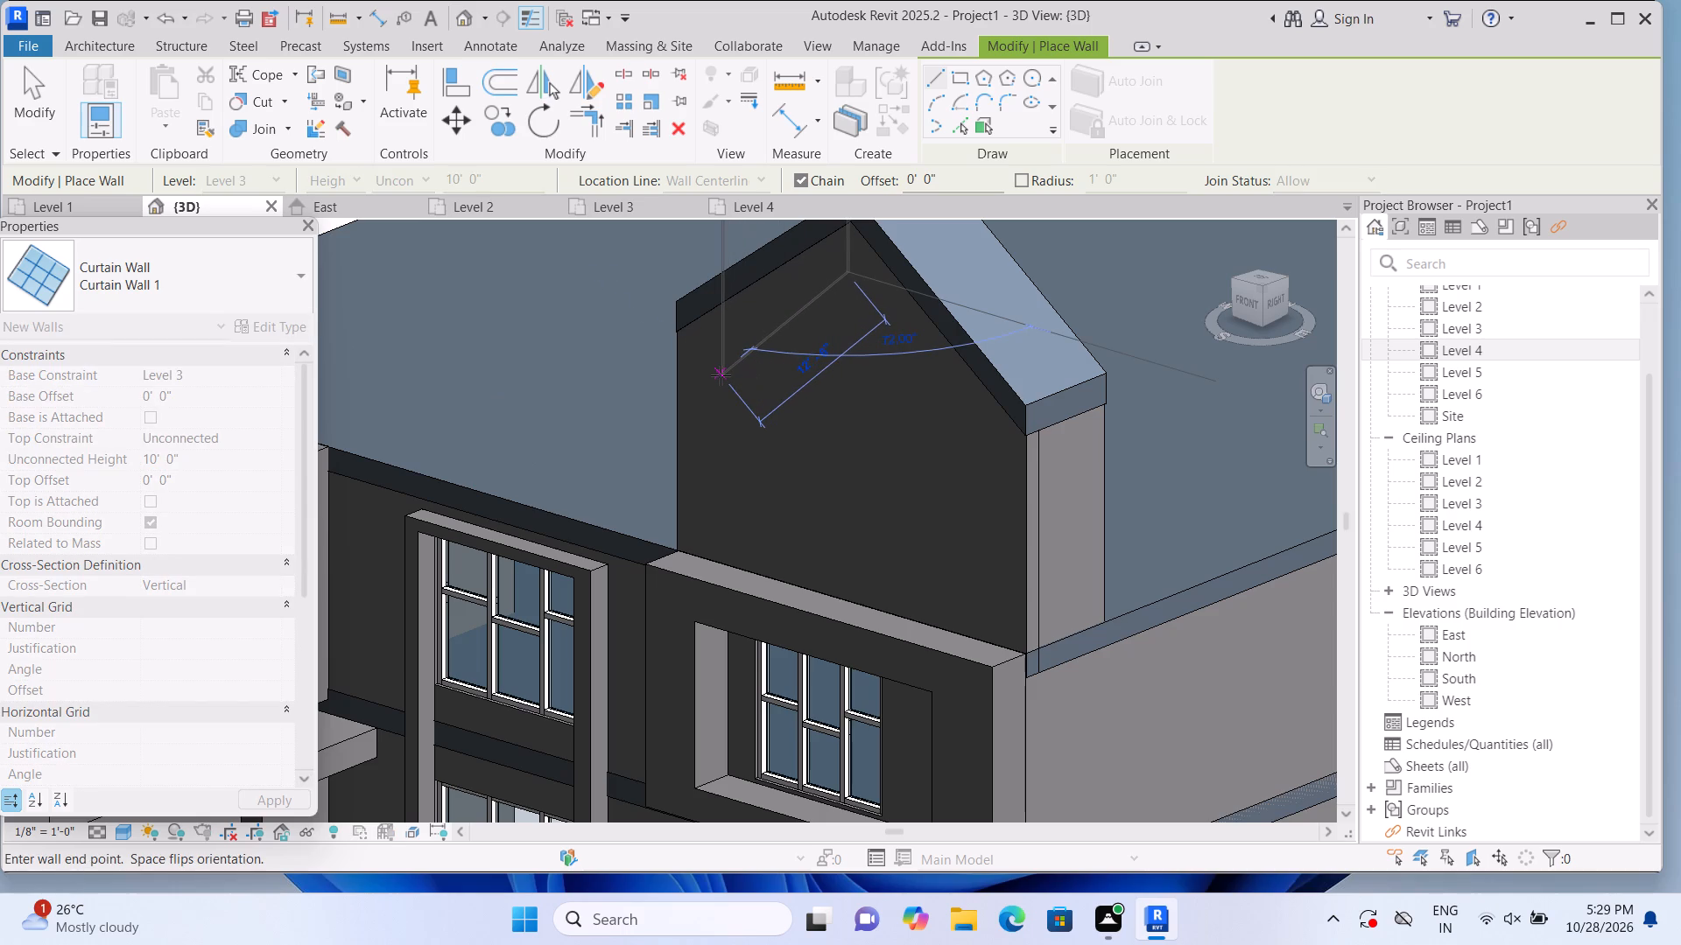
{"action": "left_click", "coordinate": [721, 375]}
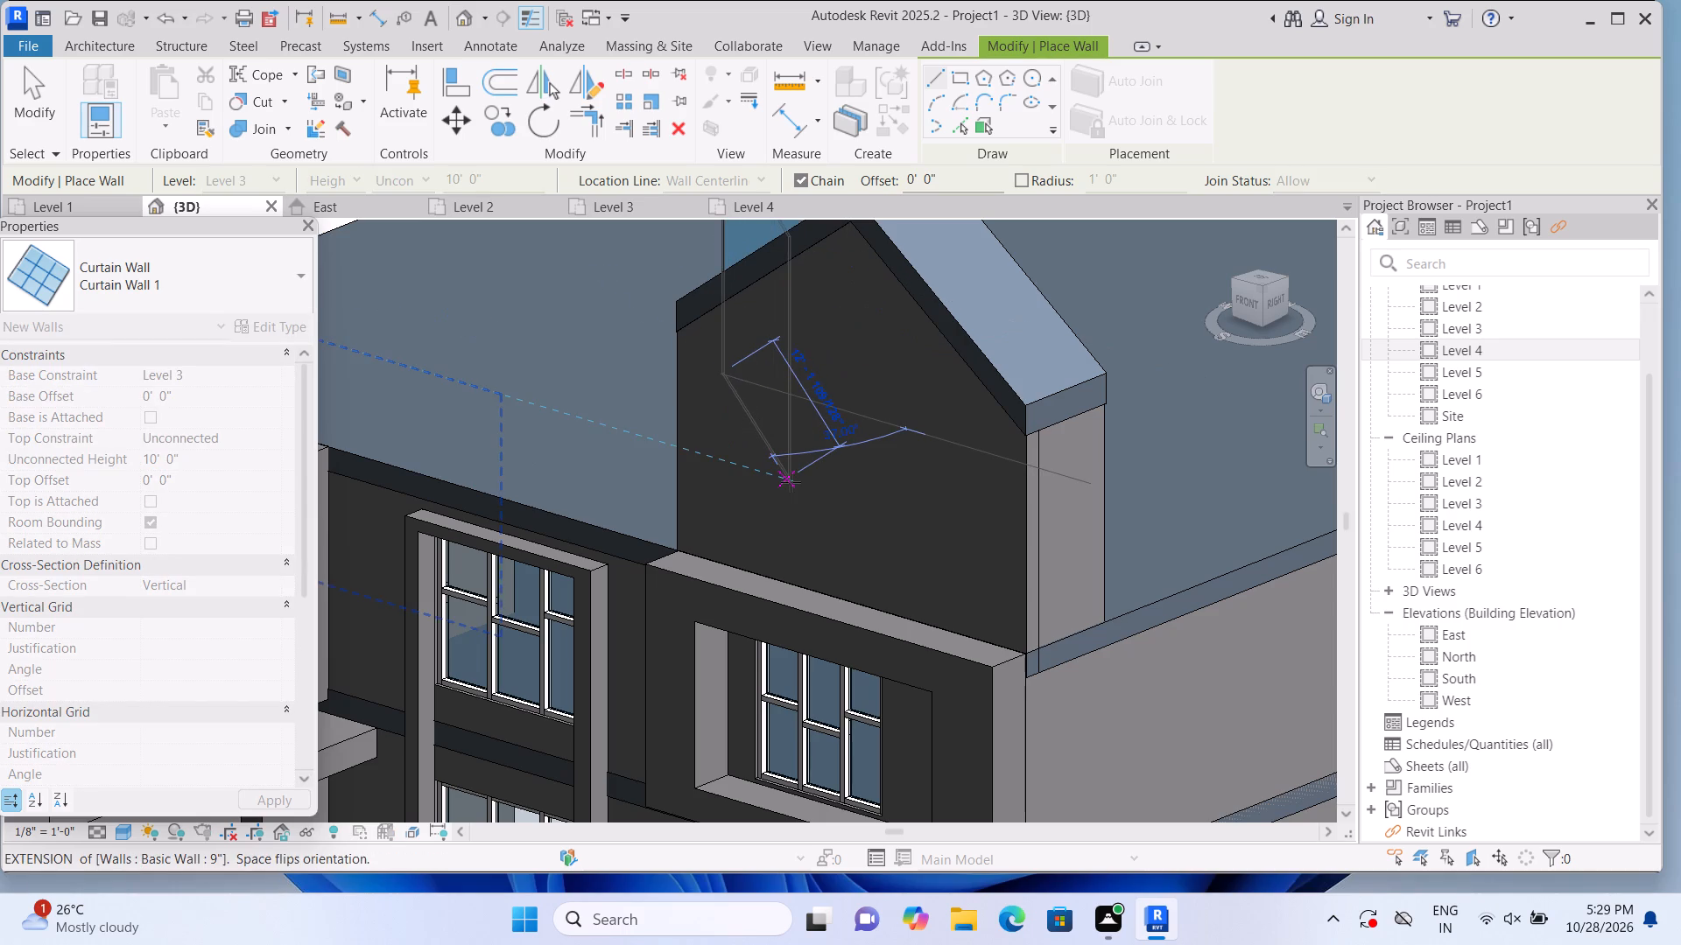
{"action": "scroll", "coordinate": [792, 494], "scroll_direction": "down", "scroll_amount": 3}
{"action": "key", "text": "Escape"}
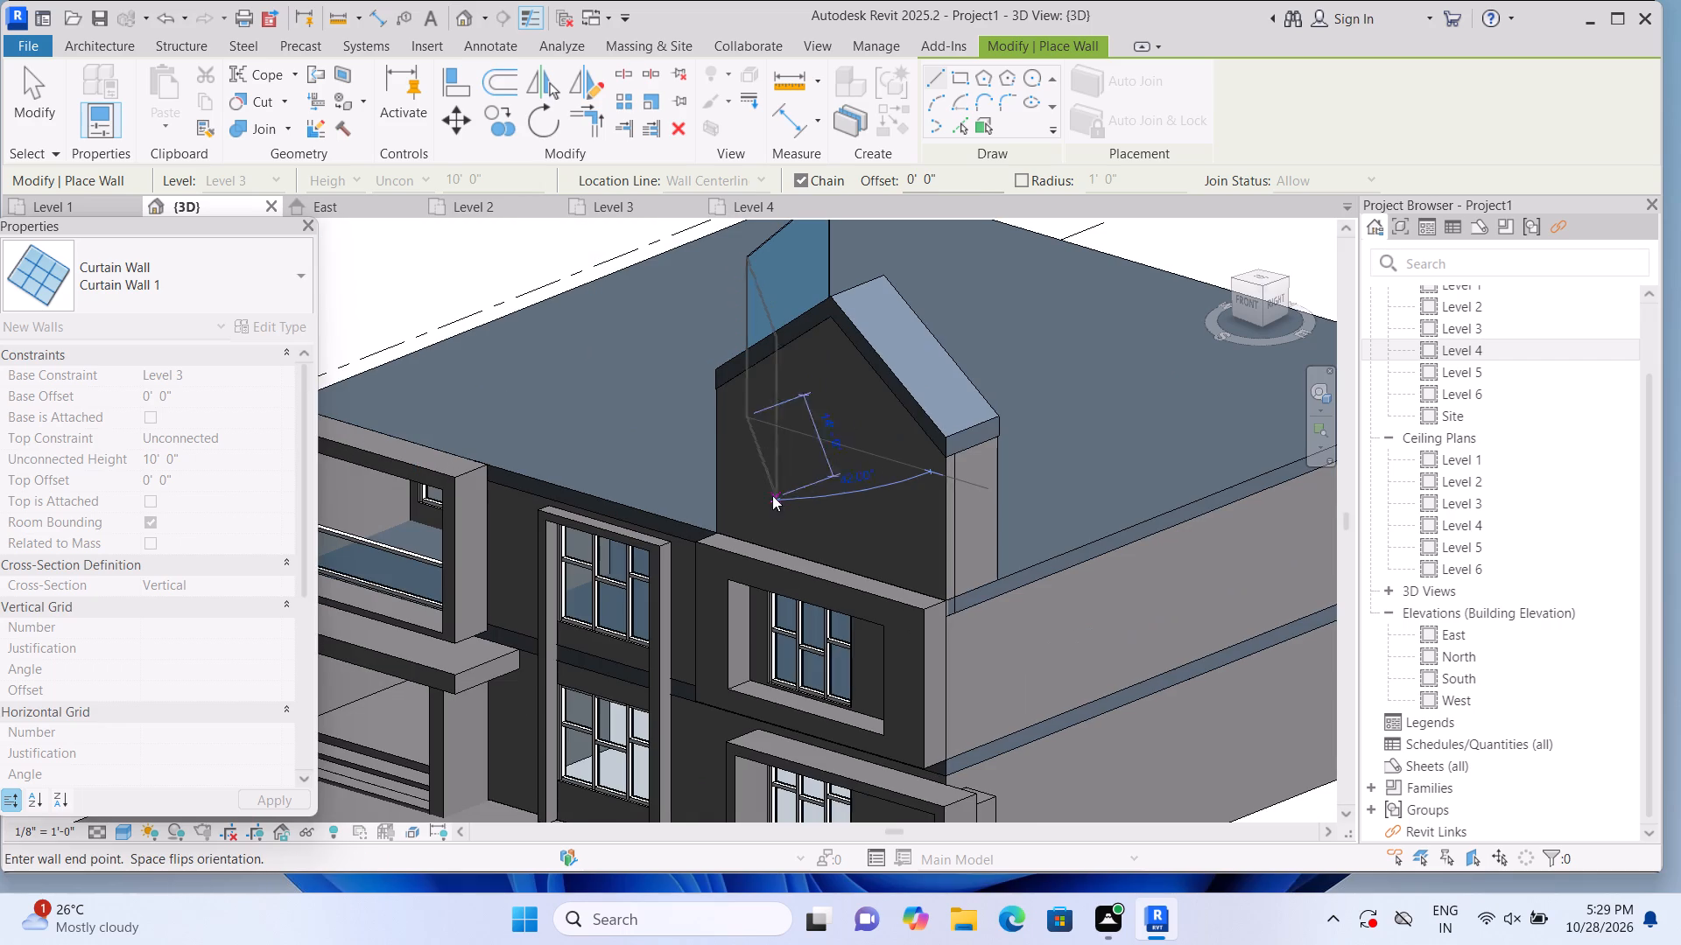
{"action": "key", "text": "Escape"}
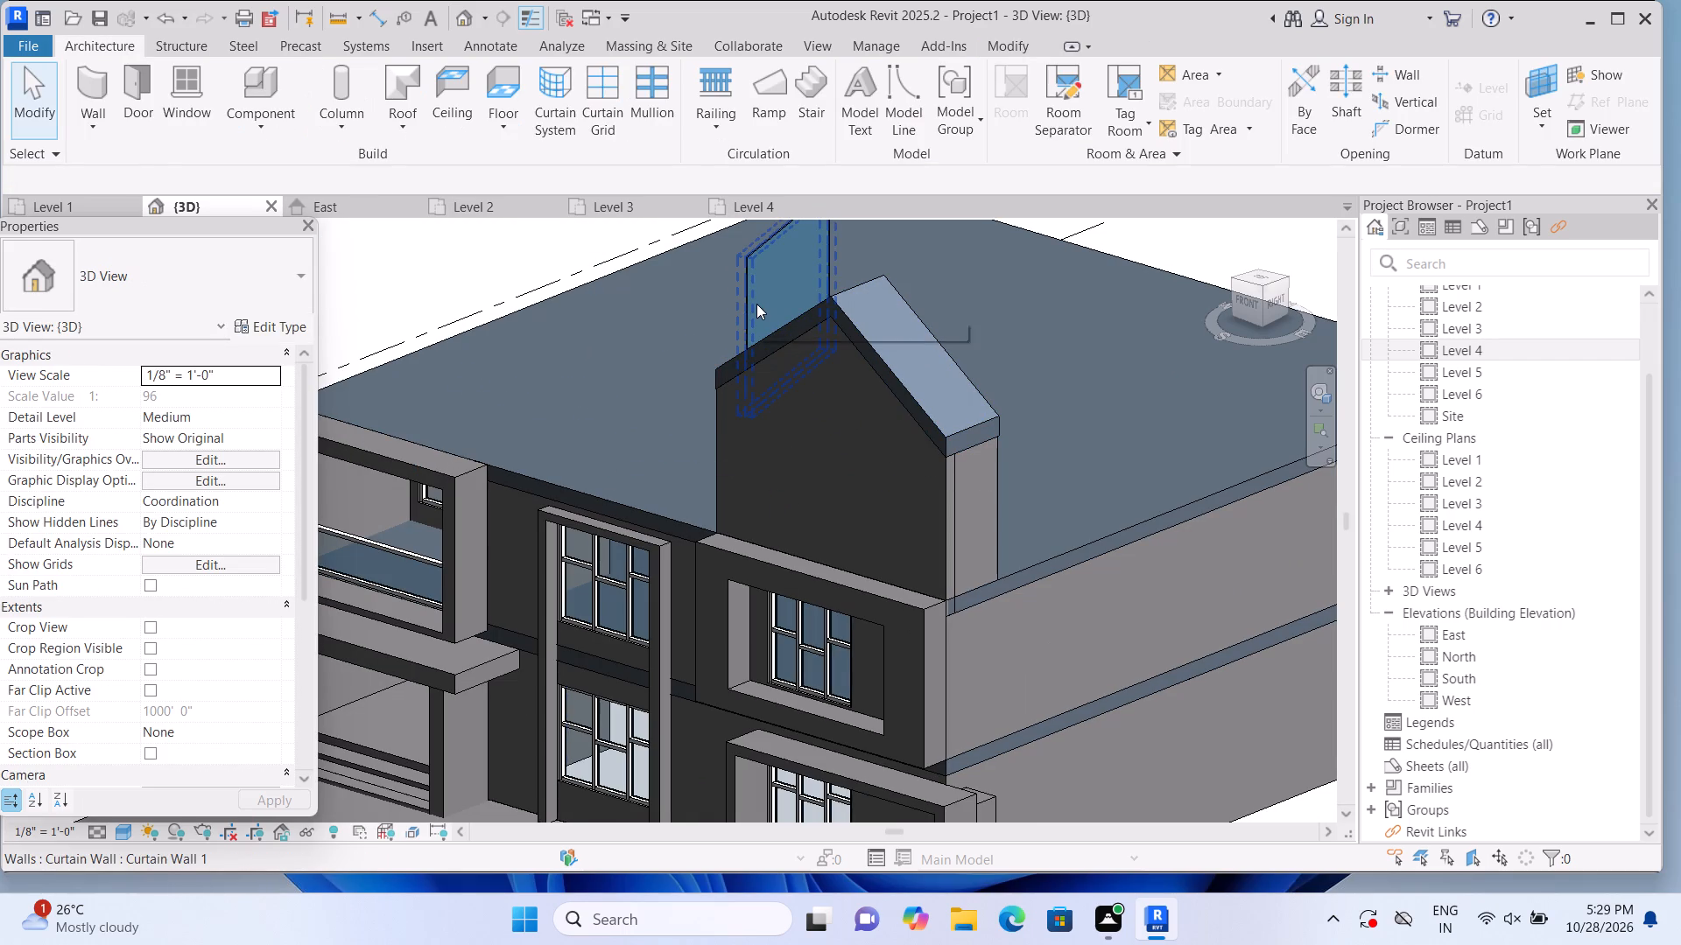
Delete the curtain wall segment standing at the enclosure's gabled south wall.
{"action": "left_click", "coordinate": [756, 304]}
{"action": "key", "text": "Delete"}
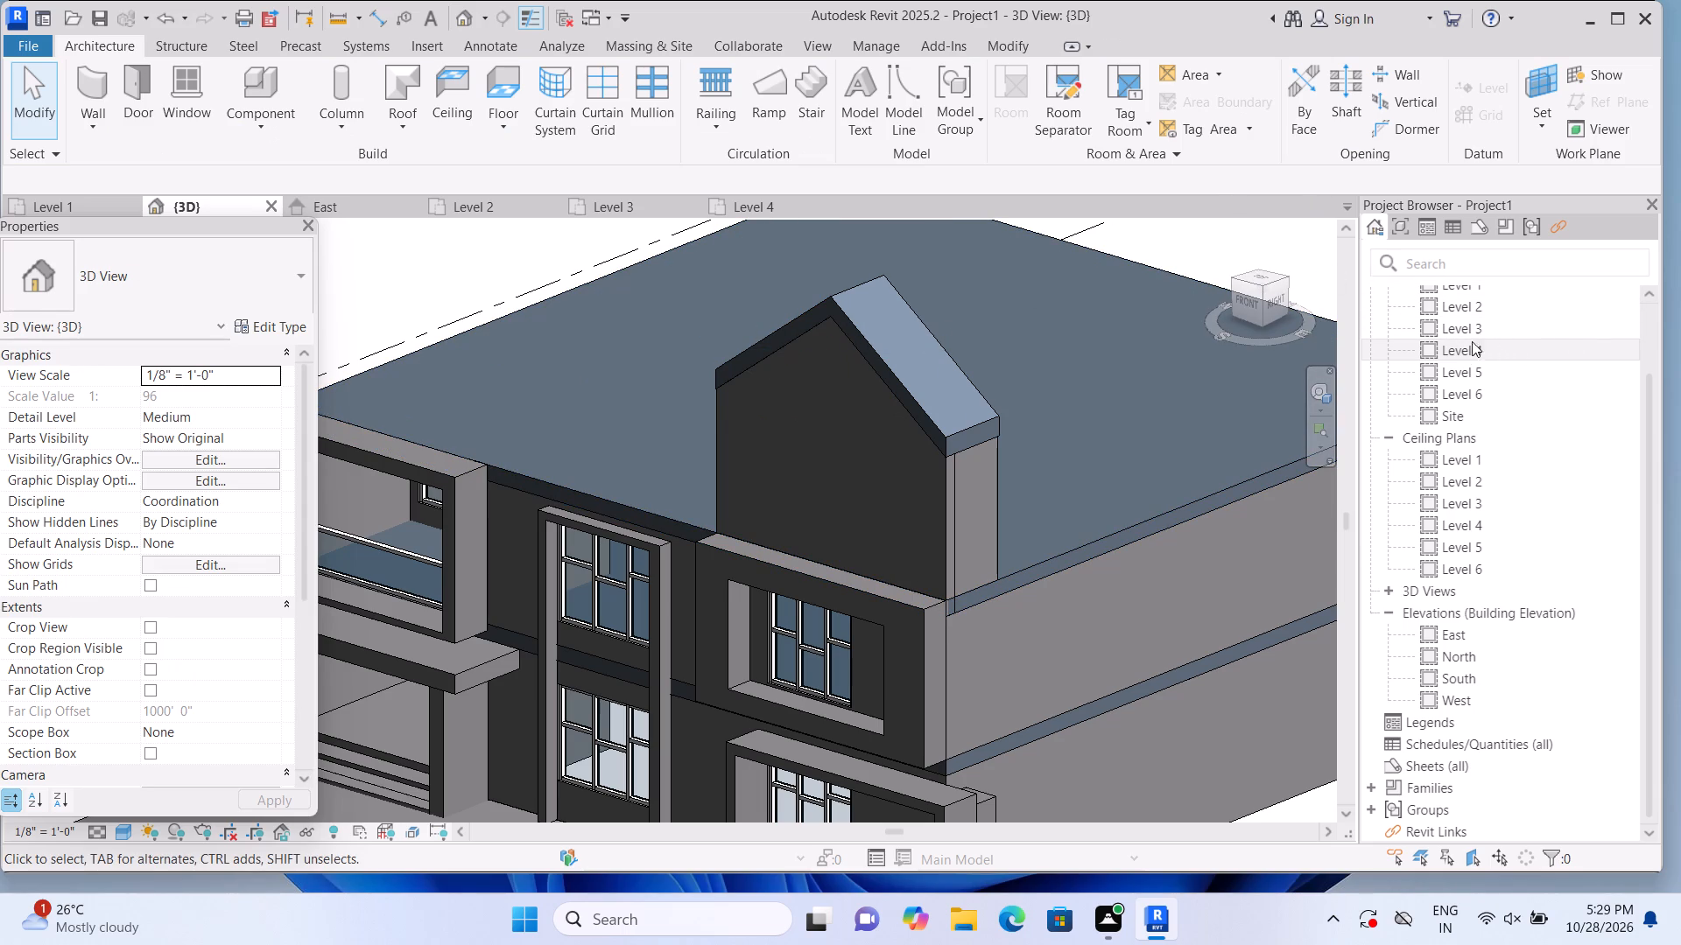
On the Level 3 plan, draw a Curtain Wall 1 stub about 5" long from the roof's south edge perpendicularly to the 9" south wall's centerline.
{"action": "double_click", "coordinate": [1430, 321]}
{"action": "scroll", "coordinate": [424, 689], "scroll_direction": "up", "scroll_amount": 1}
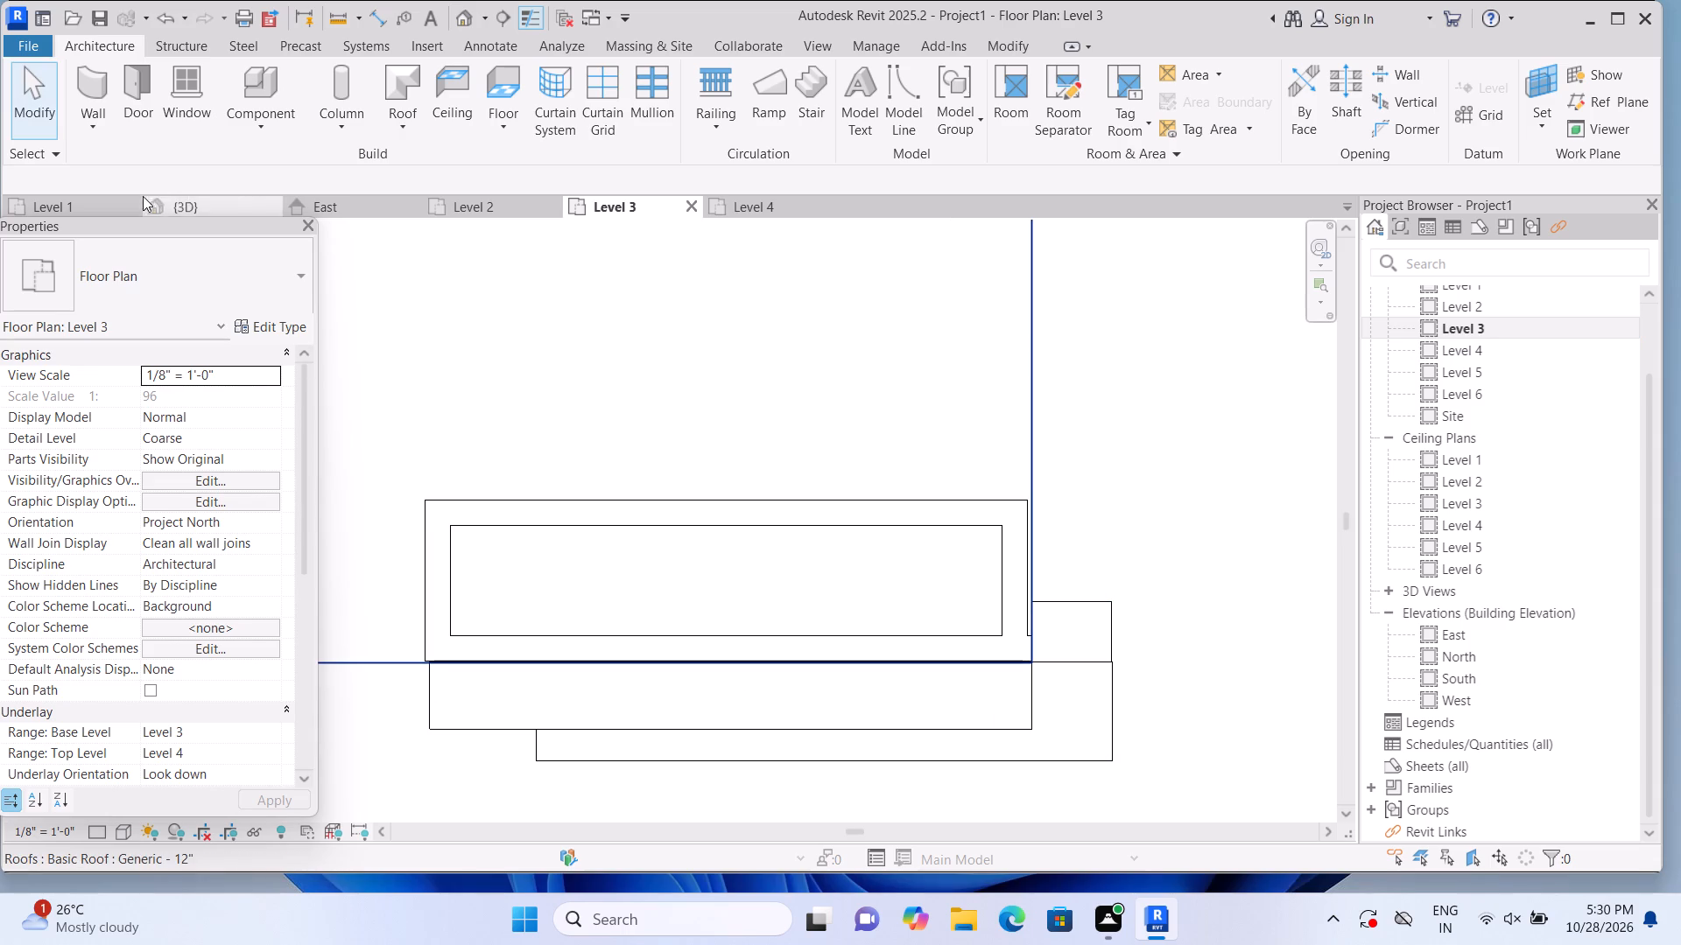
{"action": "left_click", "coordinate": [77, 80]}
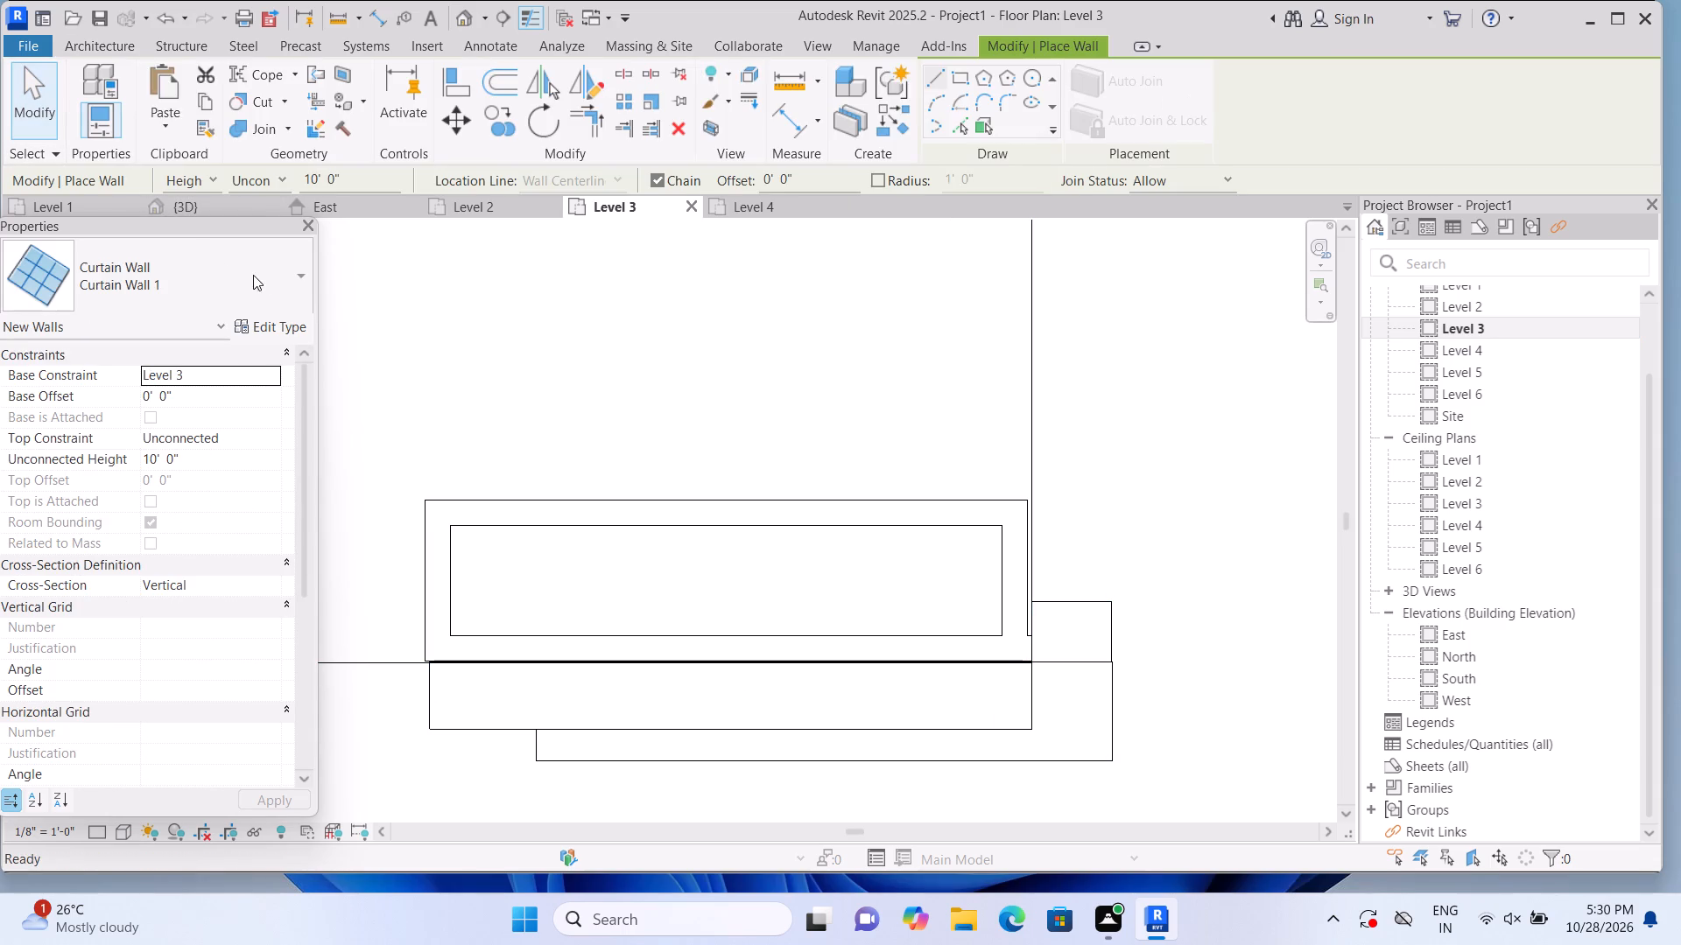
{"action": "left_click", "coordinate": [933, 74]}
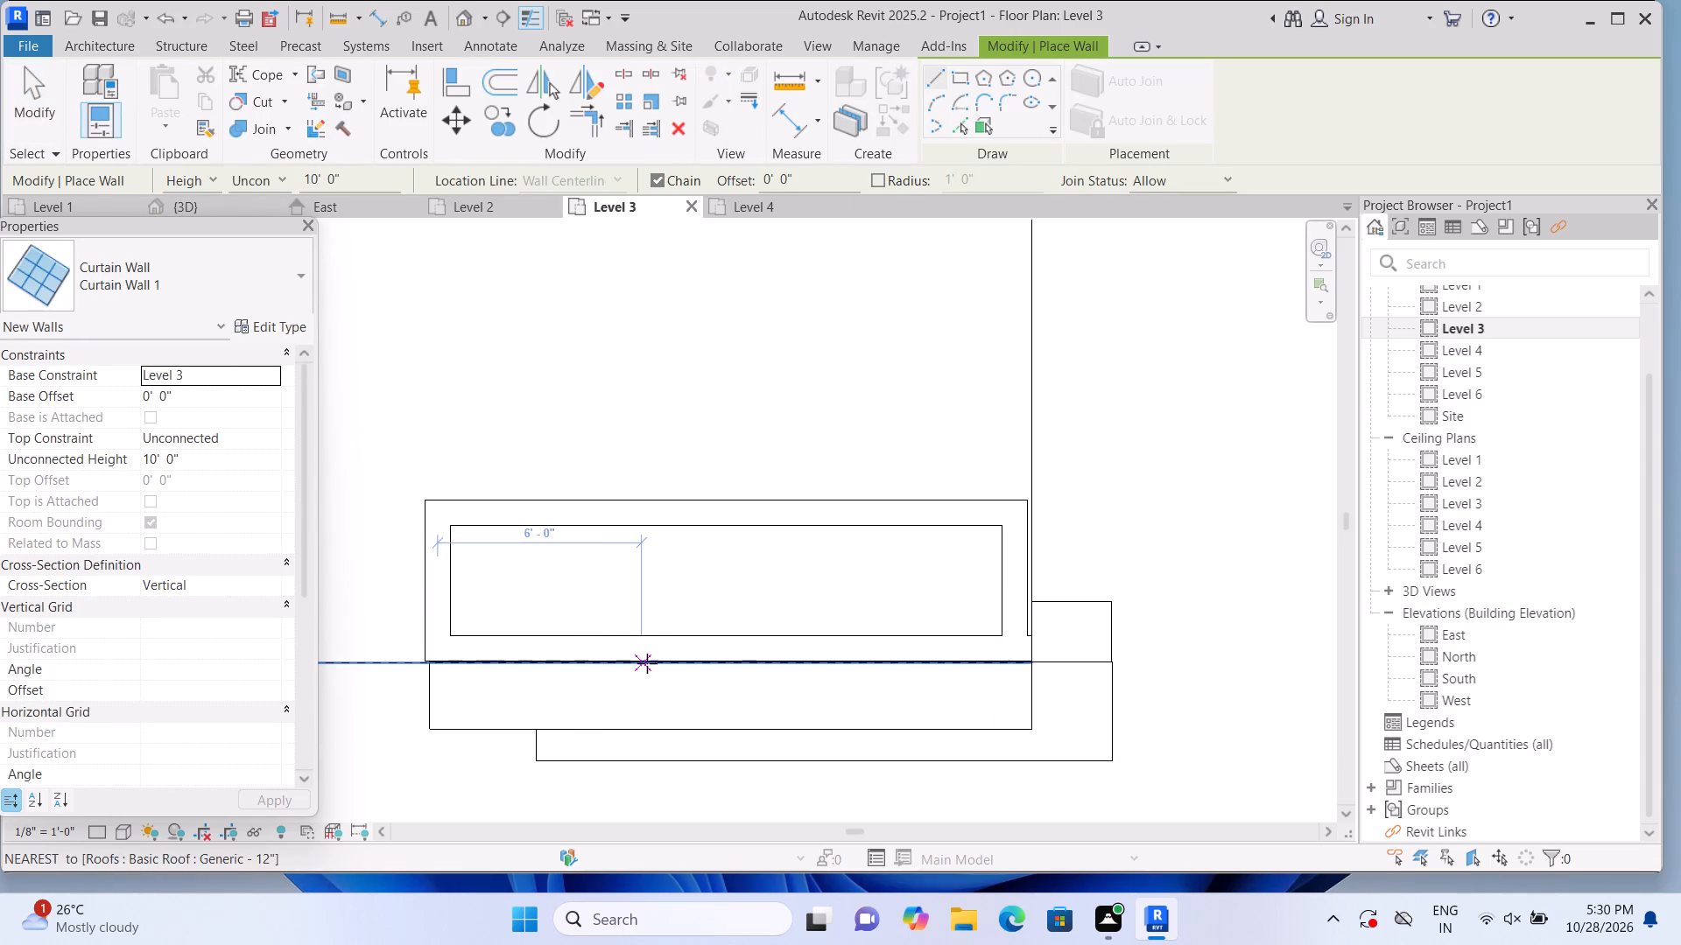
{"action": "left_click", "coordinate": [586, 668]}
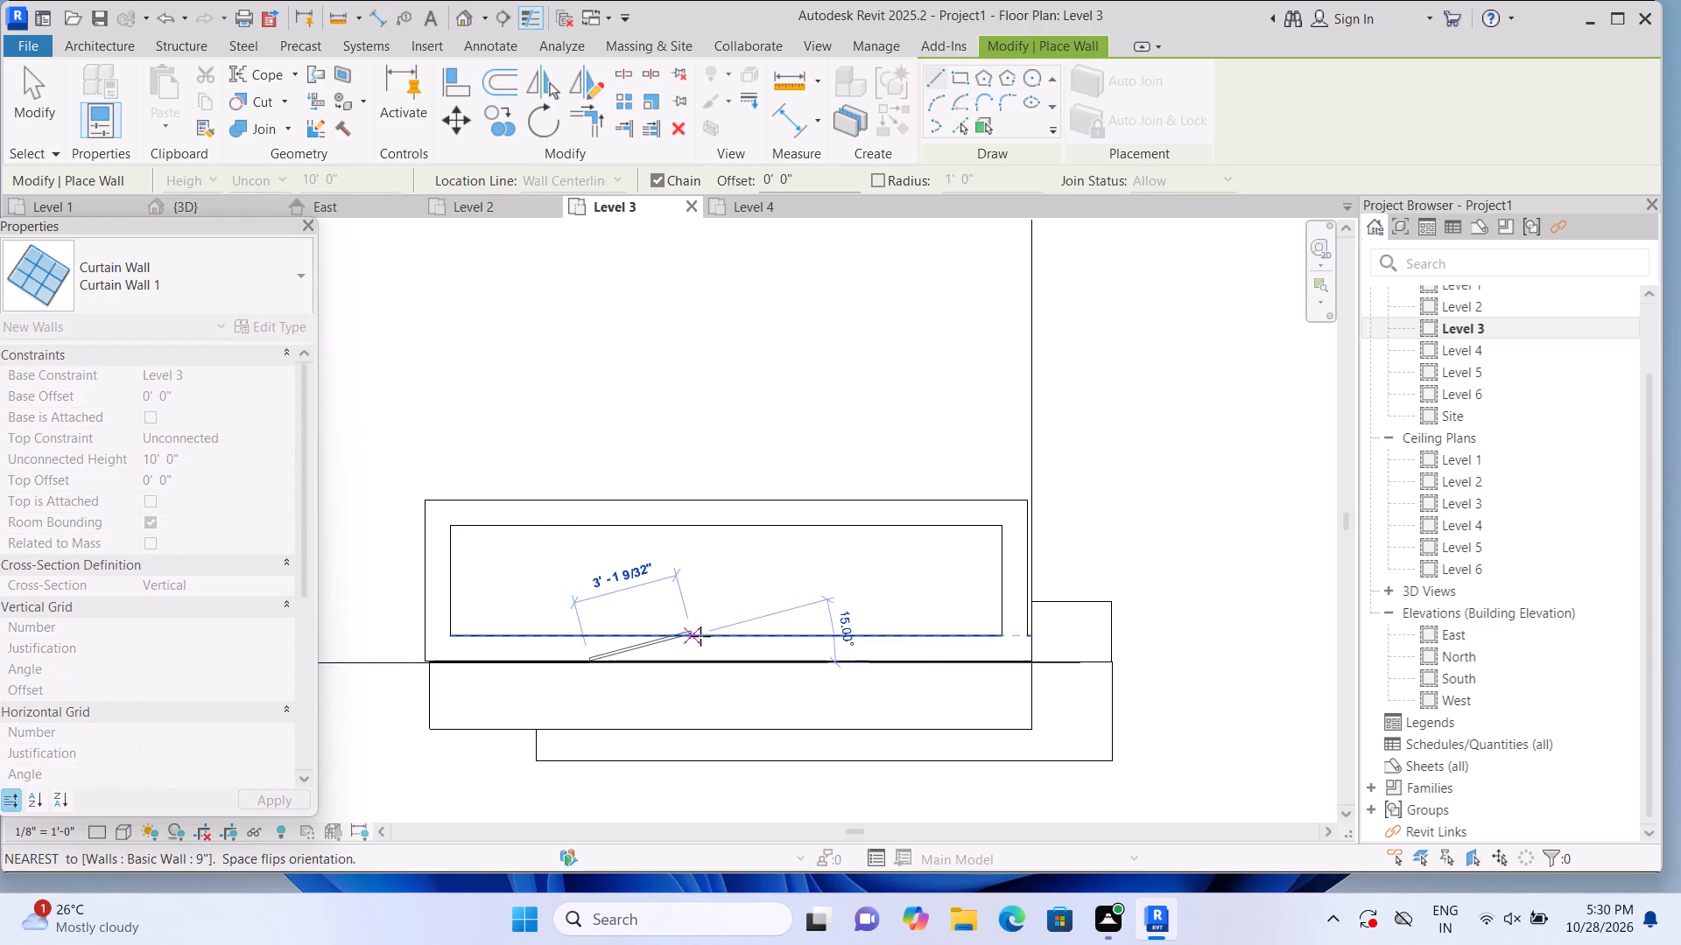
{"action": "scroll", "coordinate": [694, 643], "scroll_direction": "up", "scroll_amount": 3}
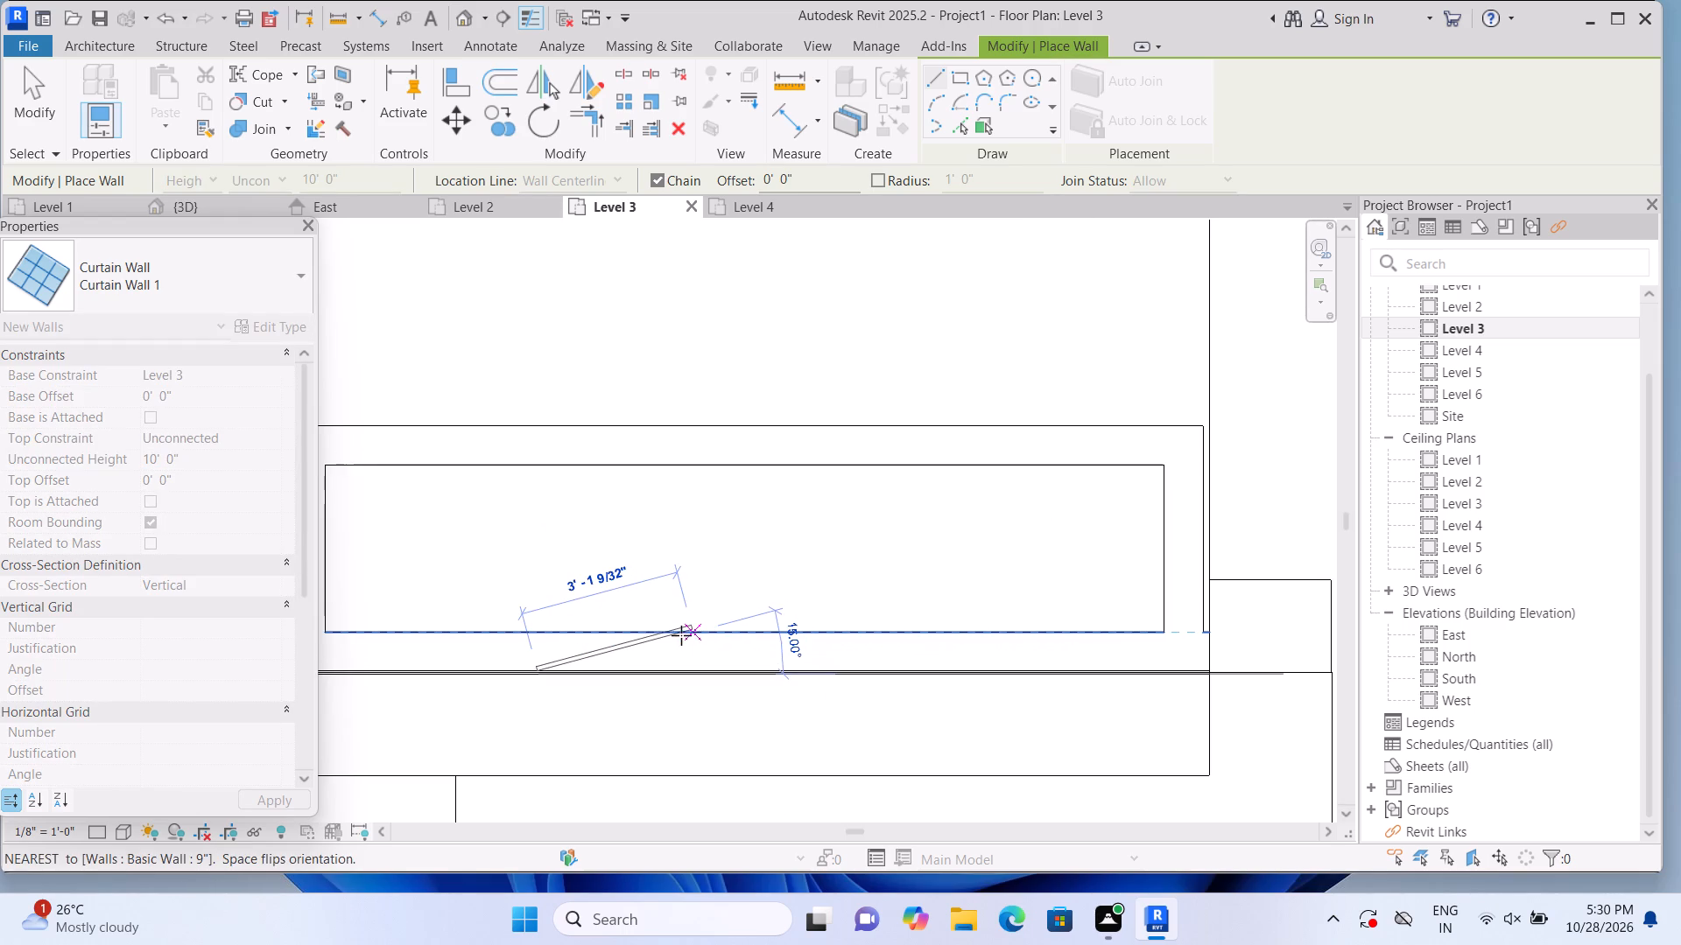
{"action": "scroll", "coordinate": [668, 643], "scroll_direction": "up", "scroll_amount": 5}
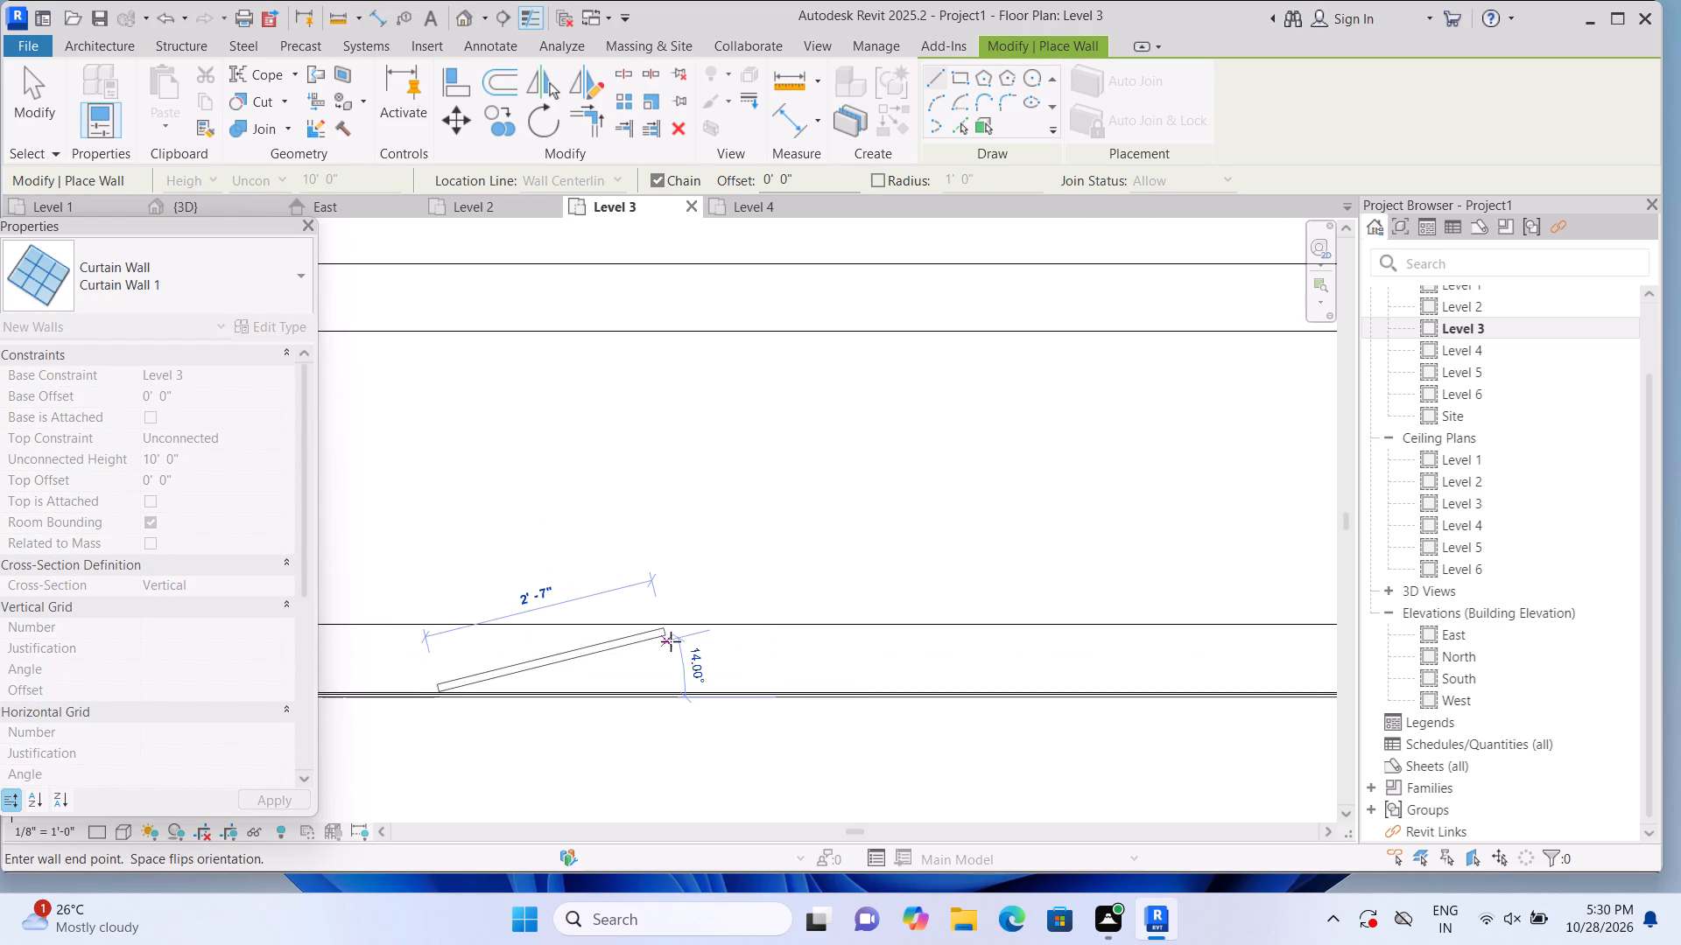
{"action": "scroll", "coordinate": [671, 641], "scroll_direction": "up", "scroll_amount": 2}
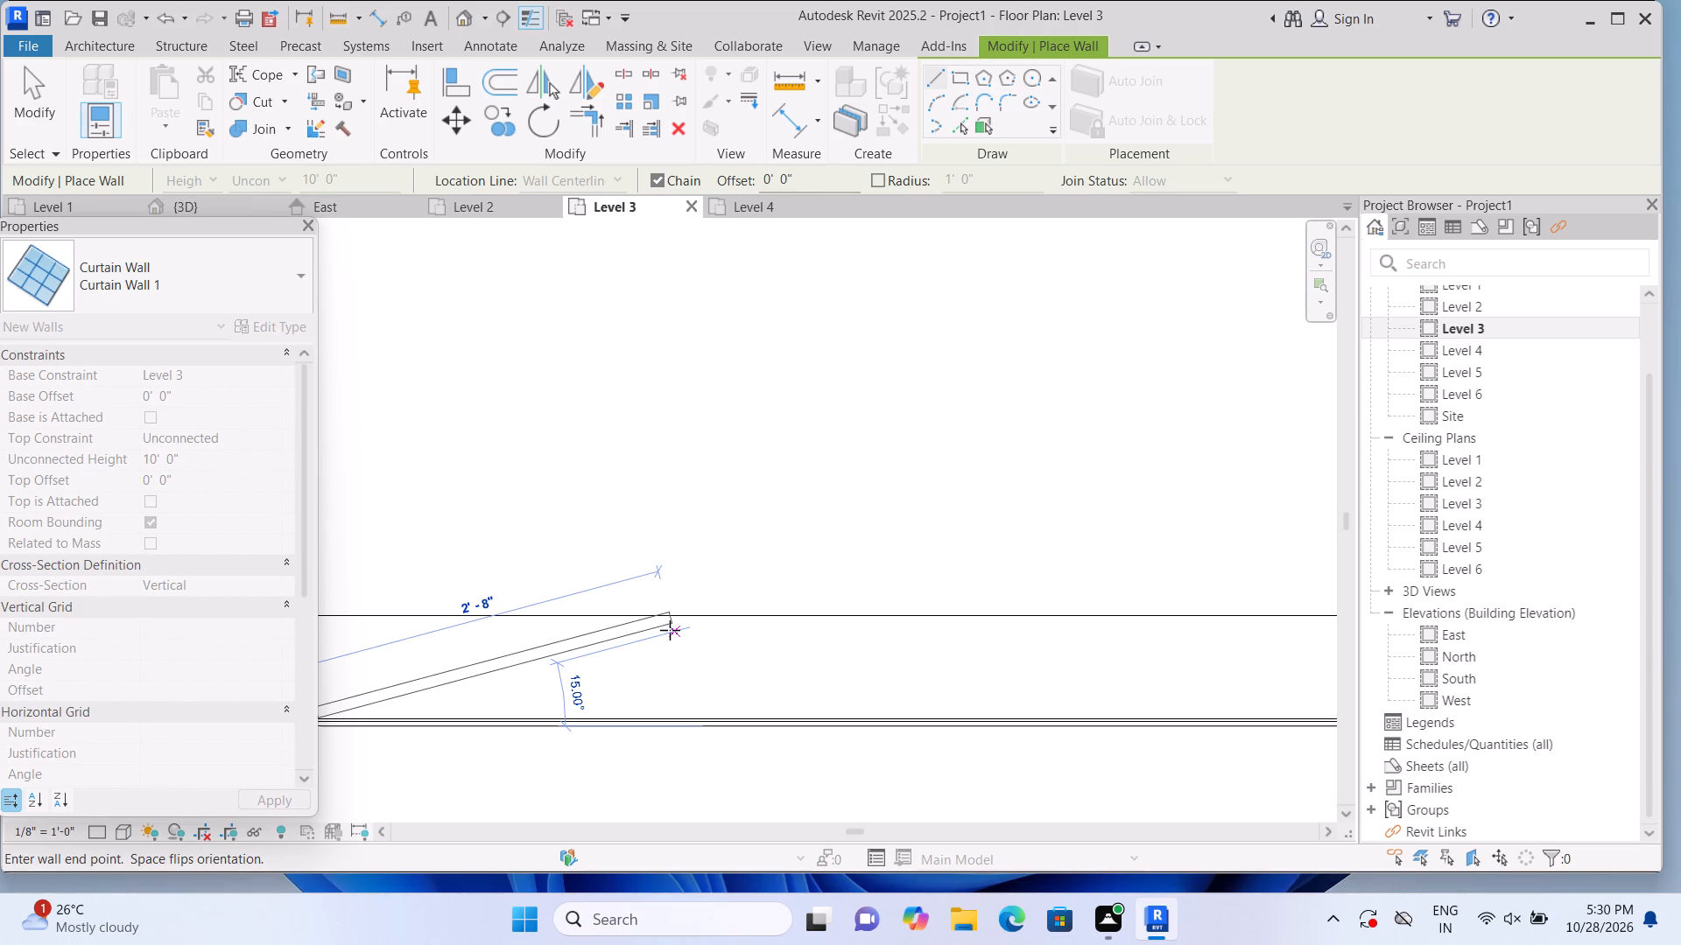
{"action": "scroll", "coordinate": [760, 618], "scroll_direction": "down", "scroll_amount": 2}
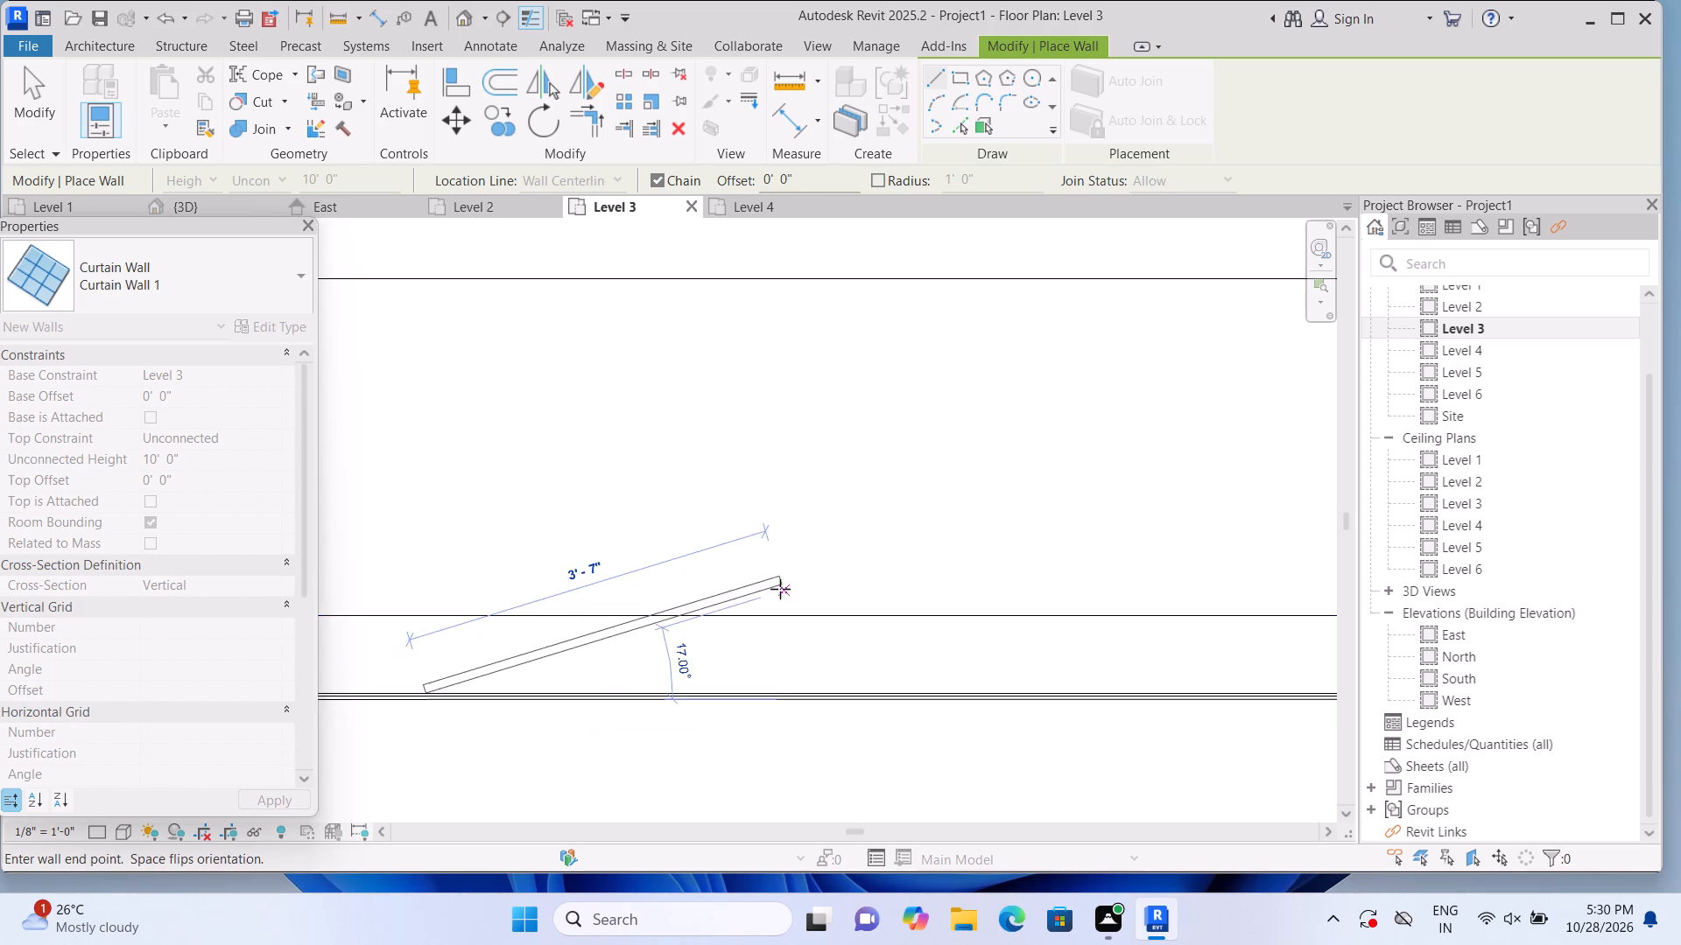
{"action": "scroll", "coordinate": [780, 589], "scroll_direction": "down", "scroll_amount": 3}
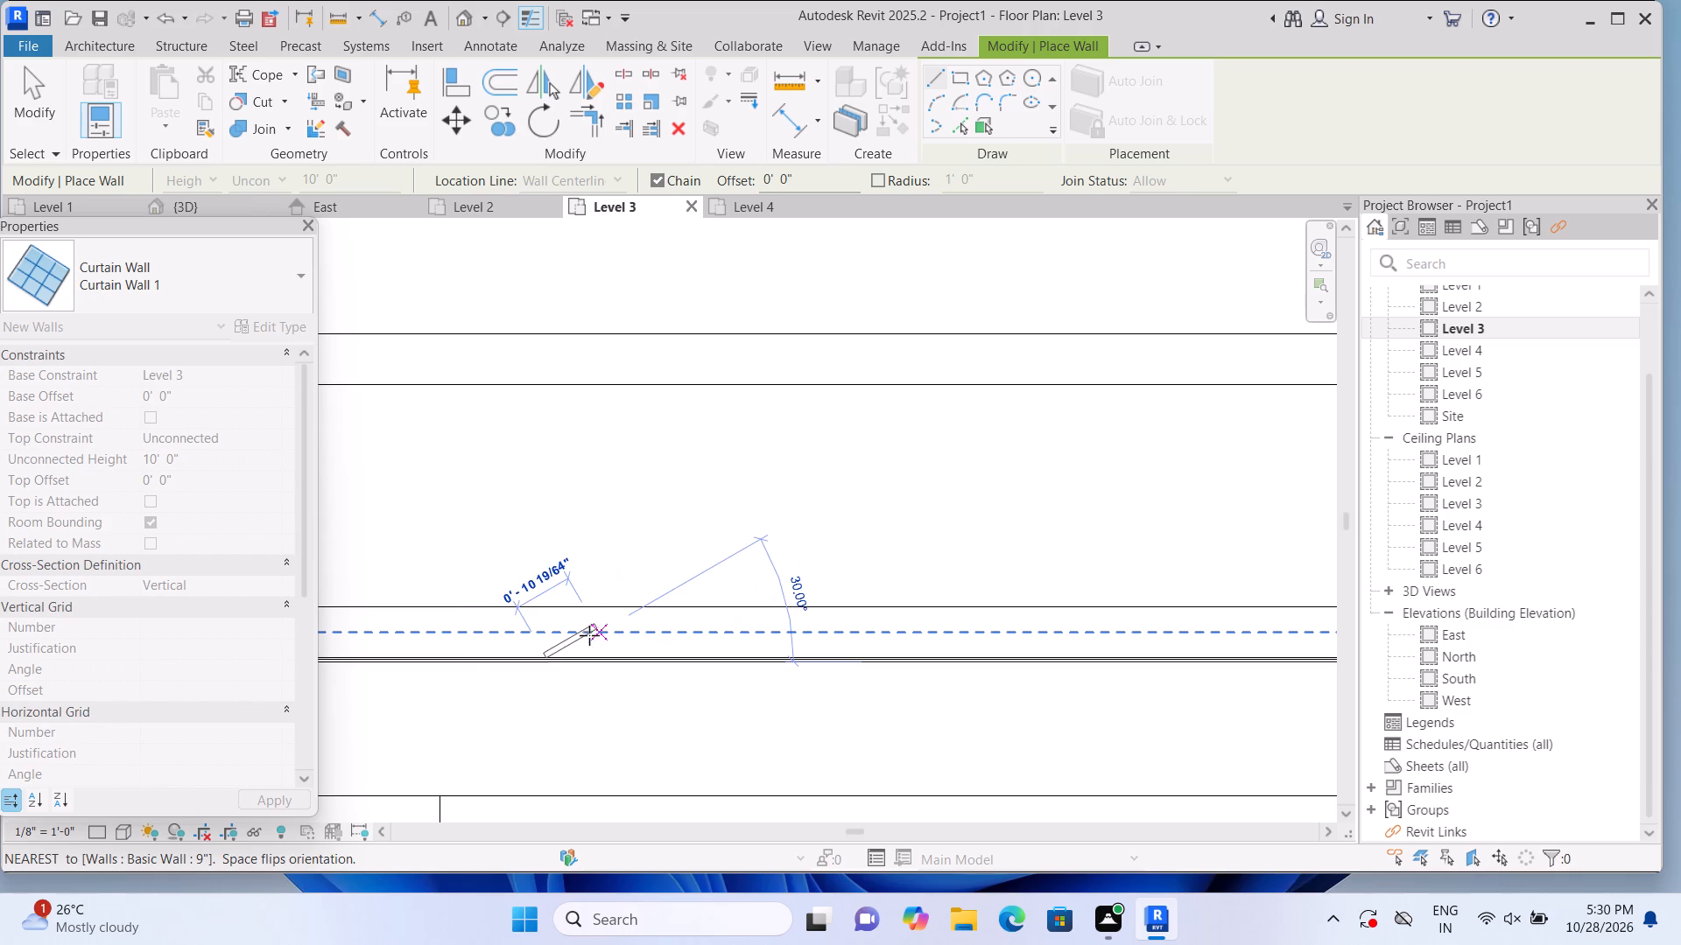
{"action": "scroll", "coordinate": [554, 635], "scroll_direction": "up", "scroll_amount": 4}
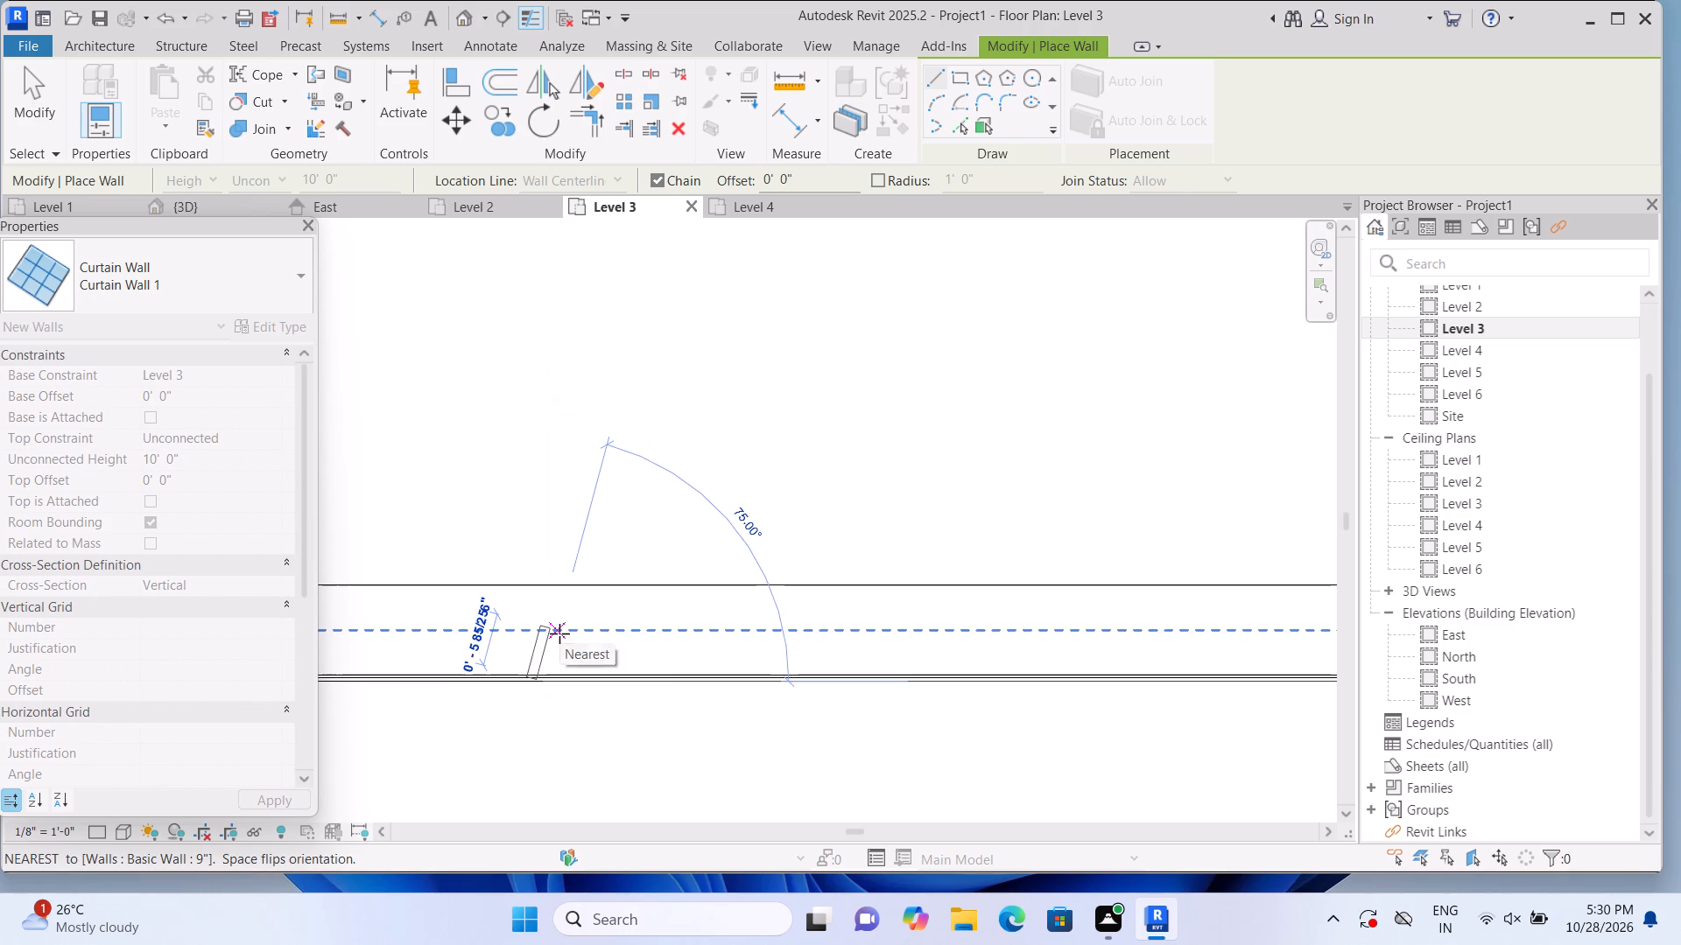
{"action": "scroll", "coordinate": [564, 633], "scroll_direction": "down", "scroll_amount": 5}
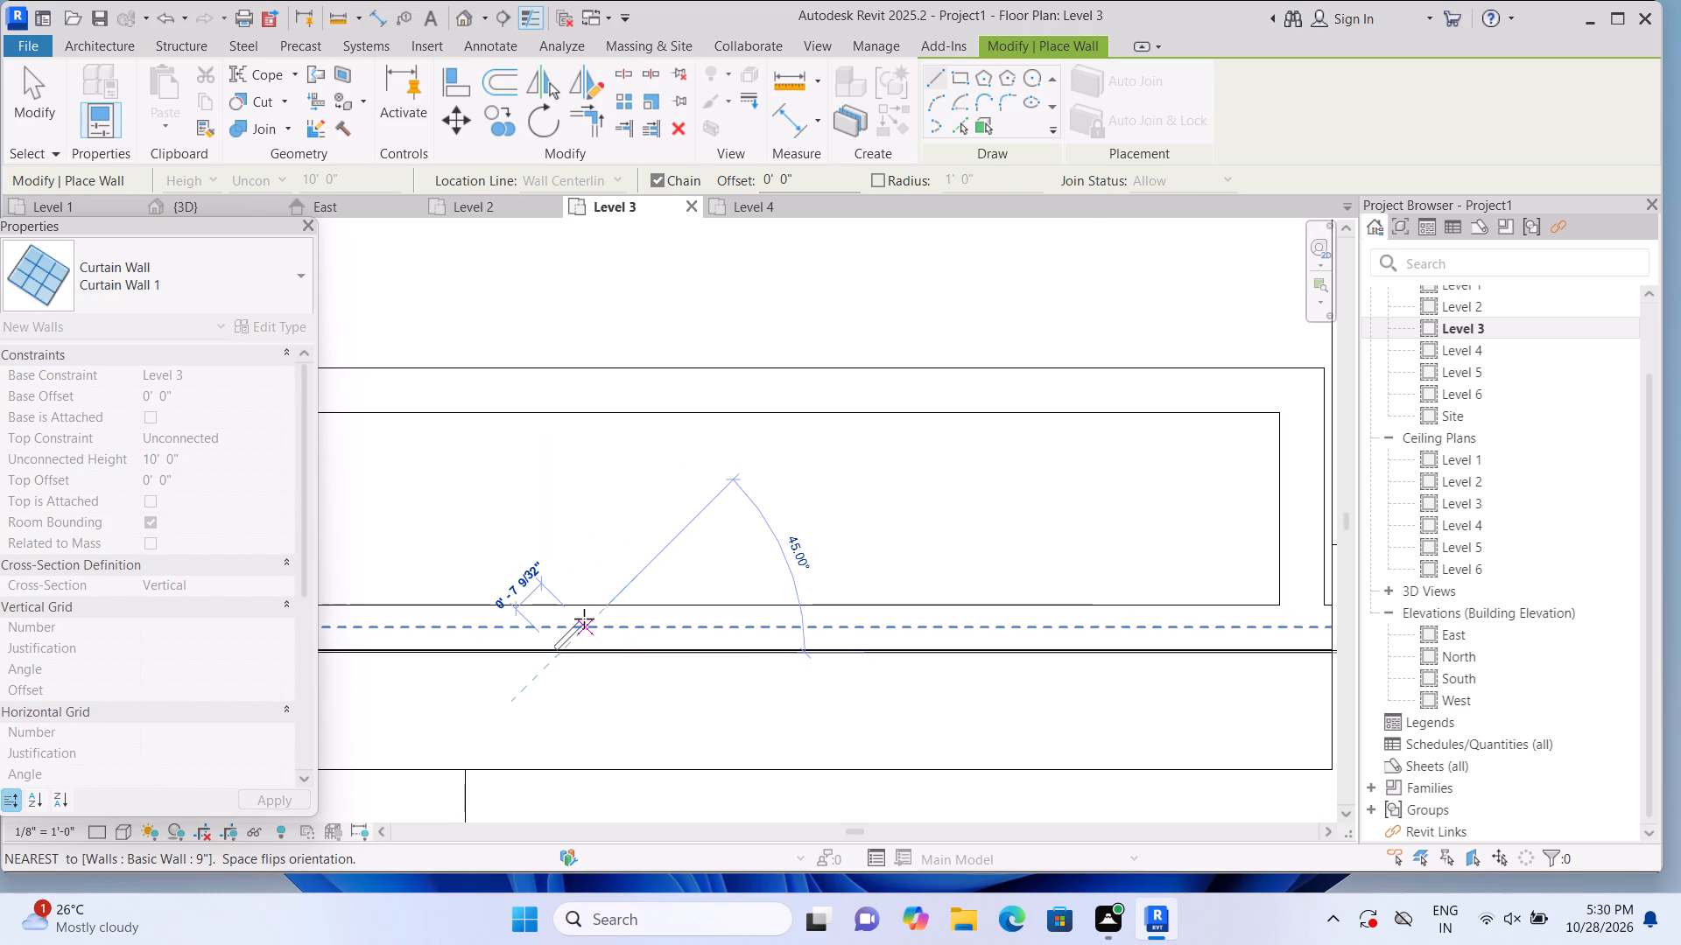
{"action": "scroll", "coordinate": [604, 617], "scroll_direction": "down", "scroll_amount": 3}
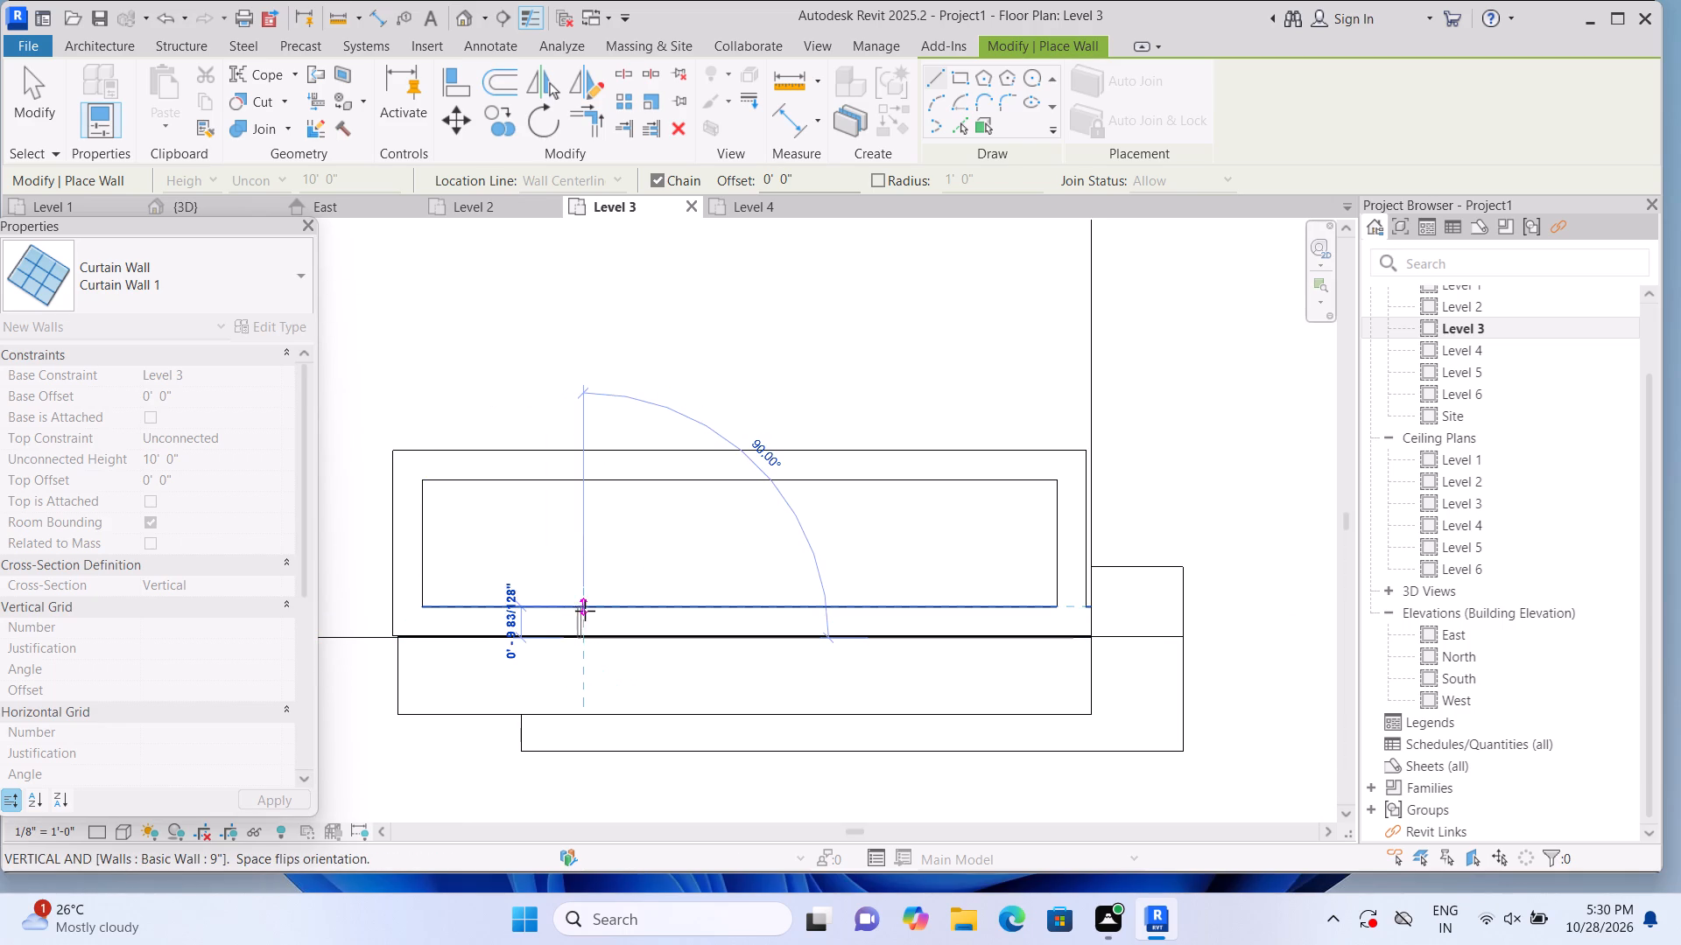
{"action": "scroll", "coordinate": [576, 622], "scroll_direction": "up", "scroll_amount": 10}
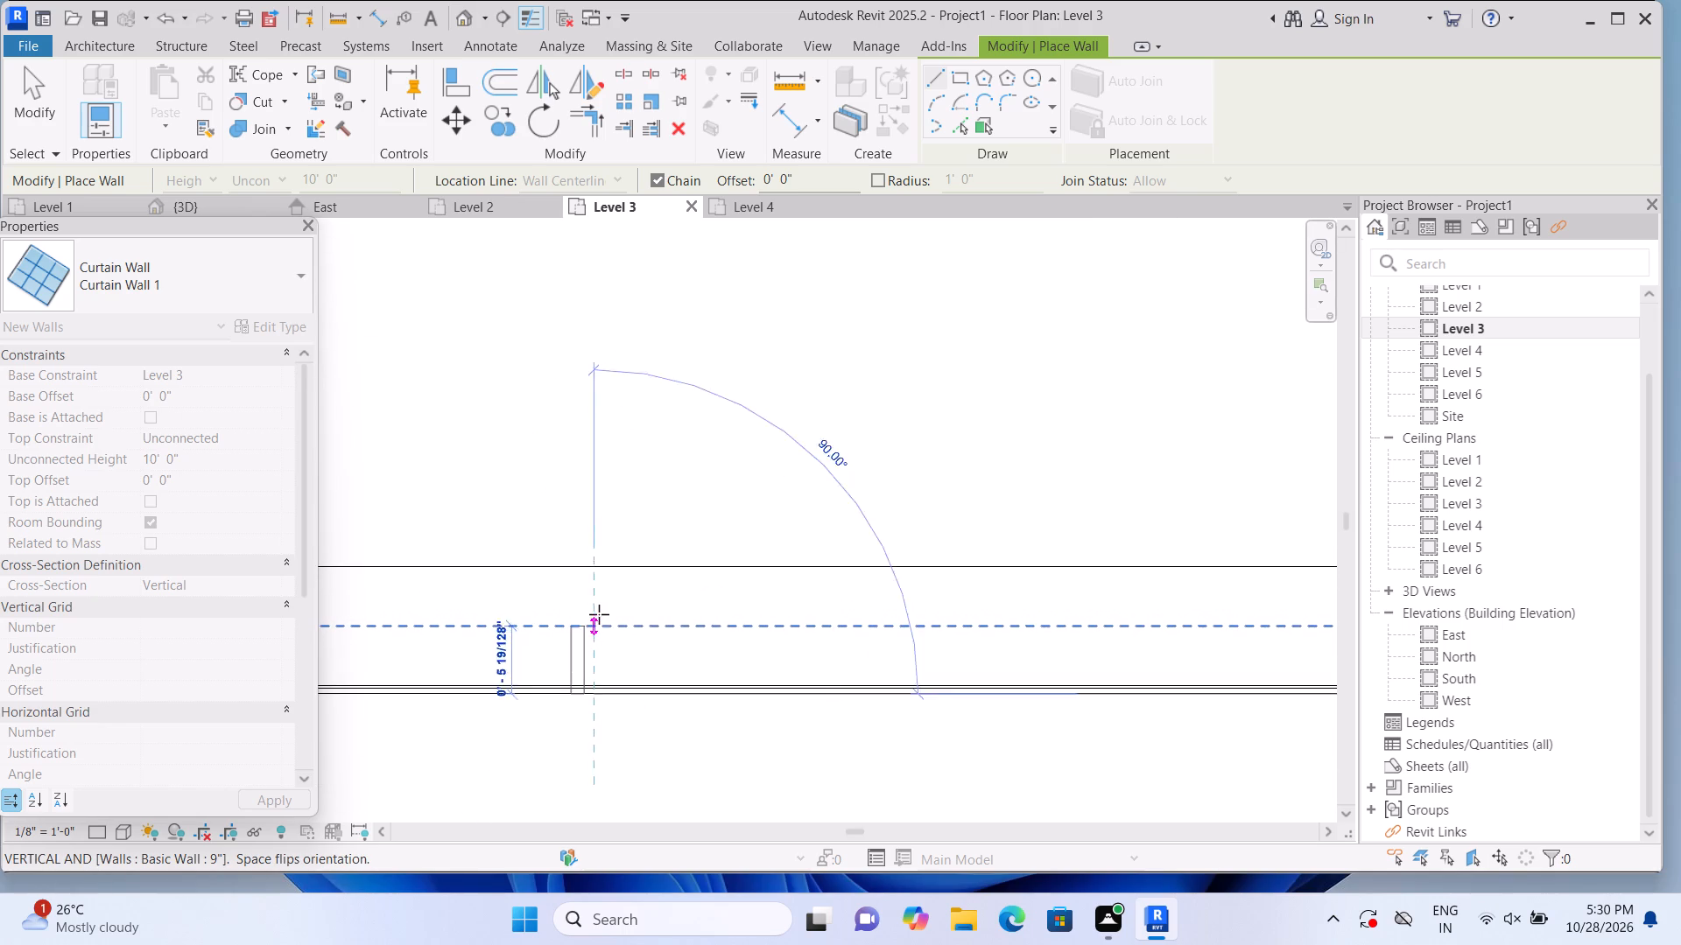
{"action": "left_click", "coordinate": [597, 628]}
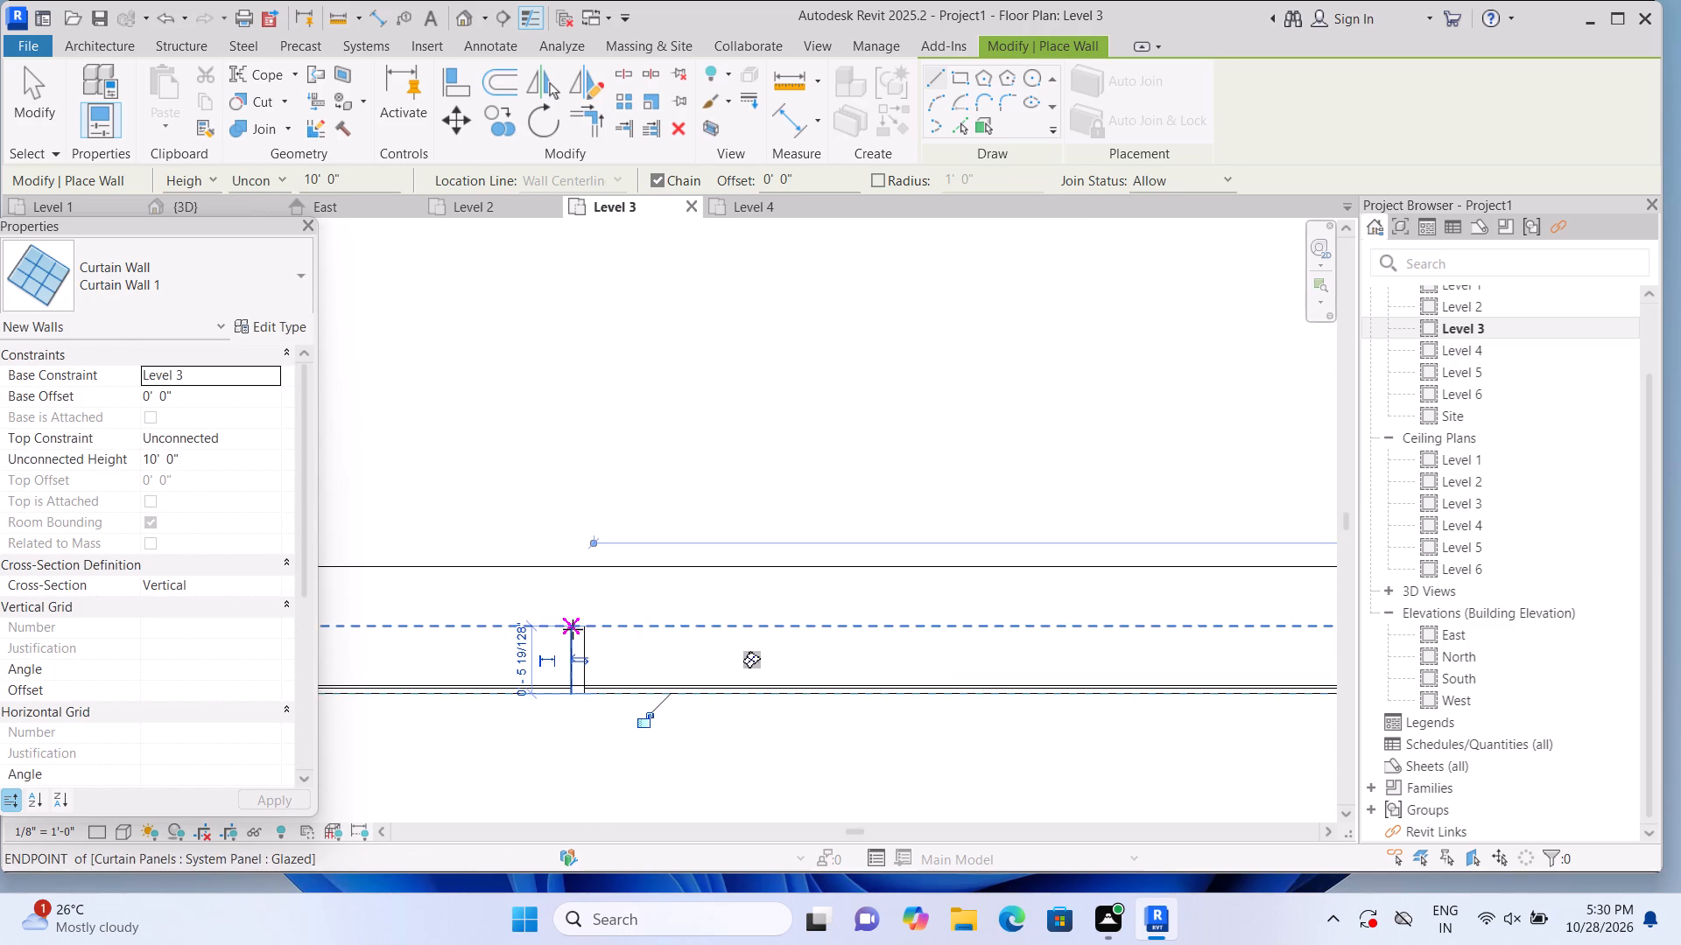
{"action": "left_click", "coordinate": [573, 629]}
{"action": "key", "text": "Escape"}
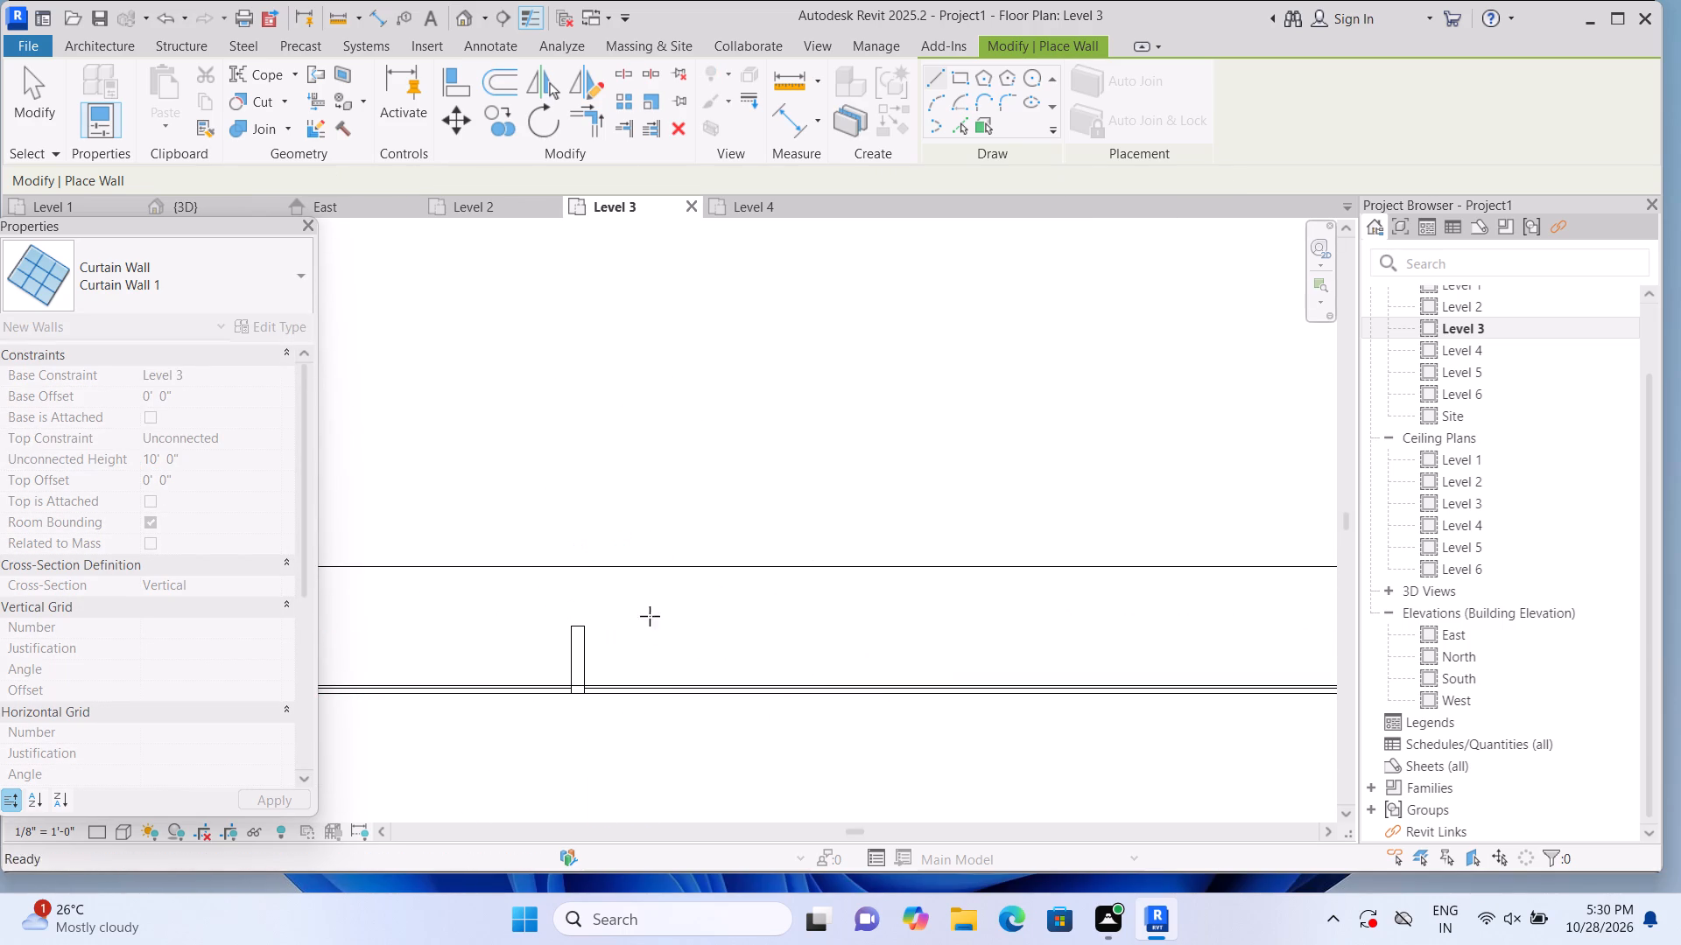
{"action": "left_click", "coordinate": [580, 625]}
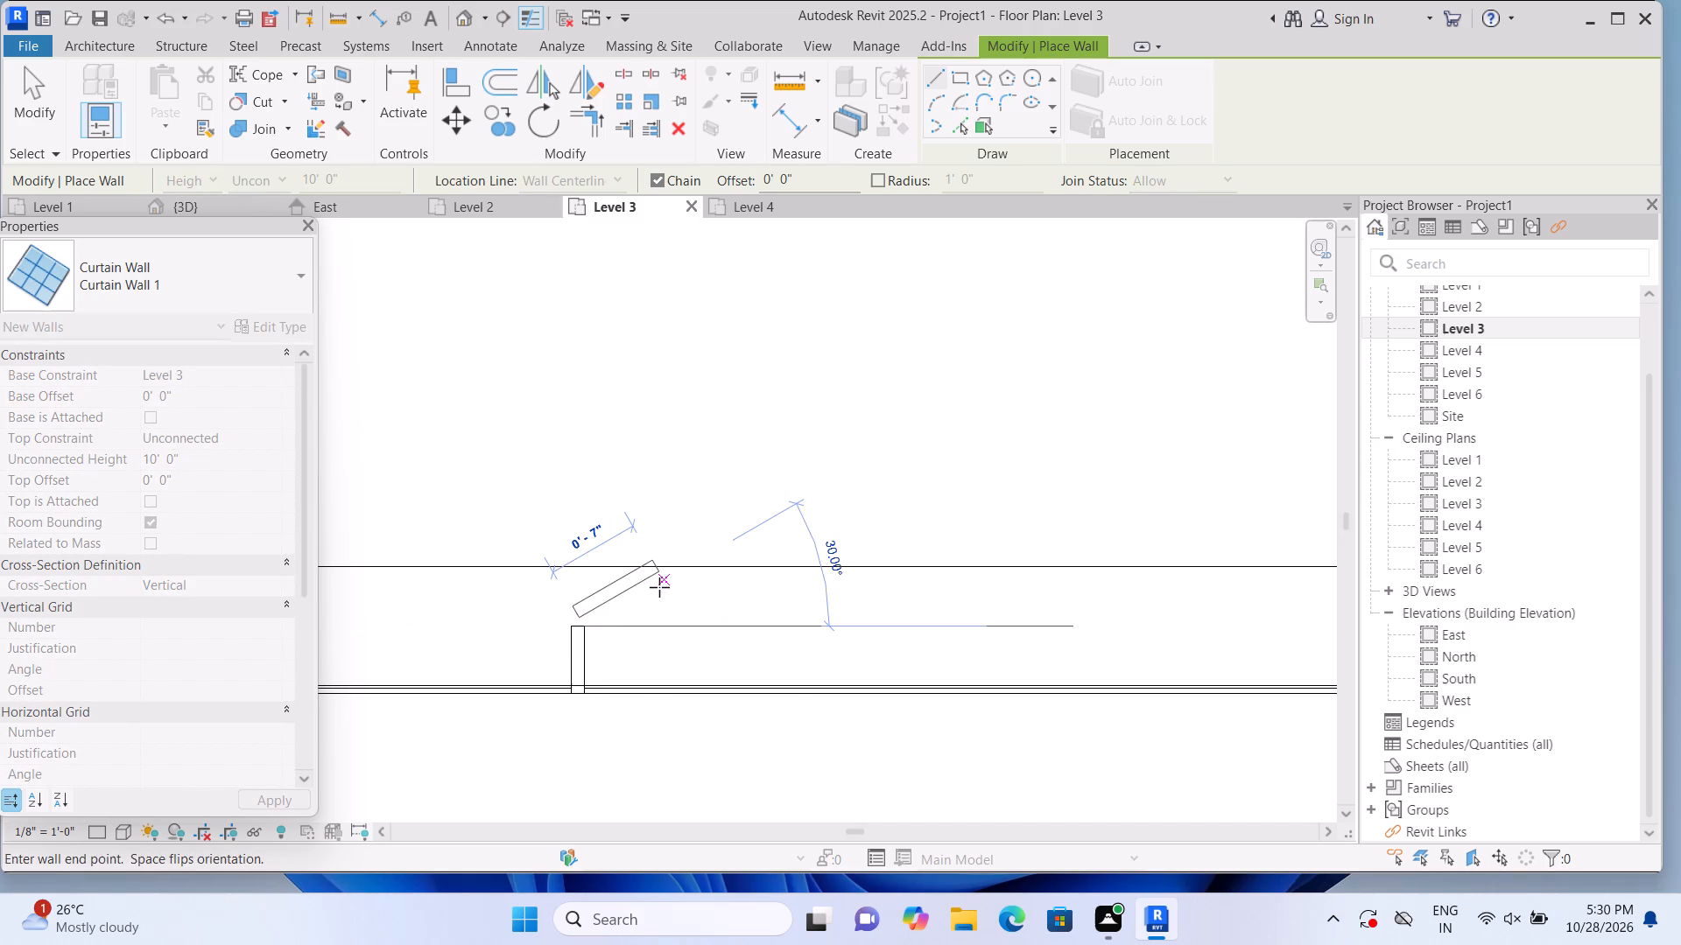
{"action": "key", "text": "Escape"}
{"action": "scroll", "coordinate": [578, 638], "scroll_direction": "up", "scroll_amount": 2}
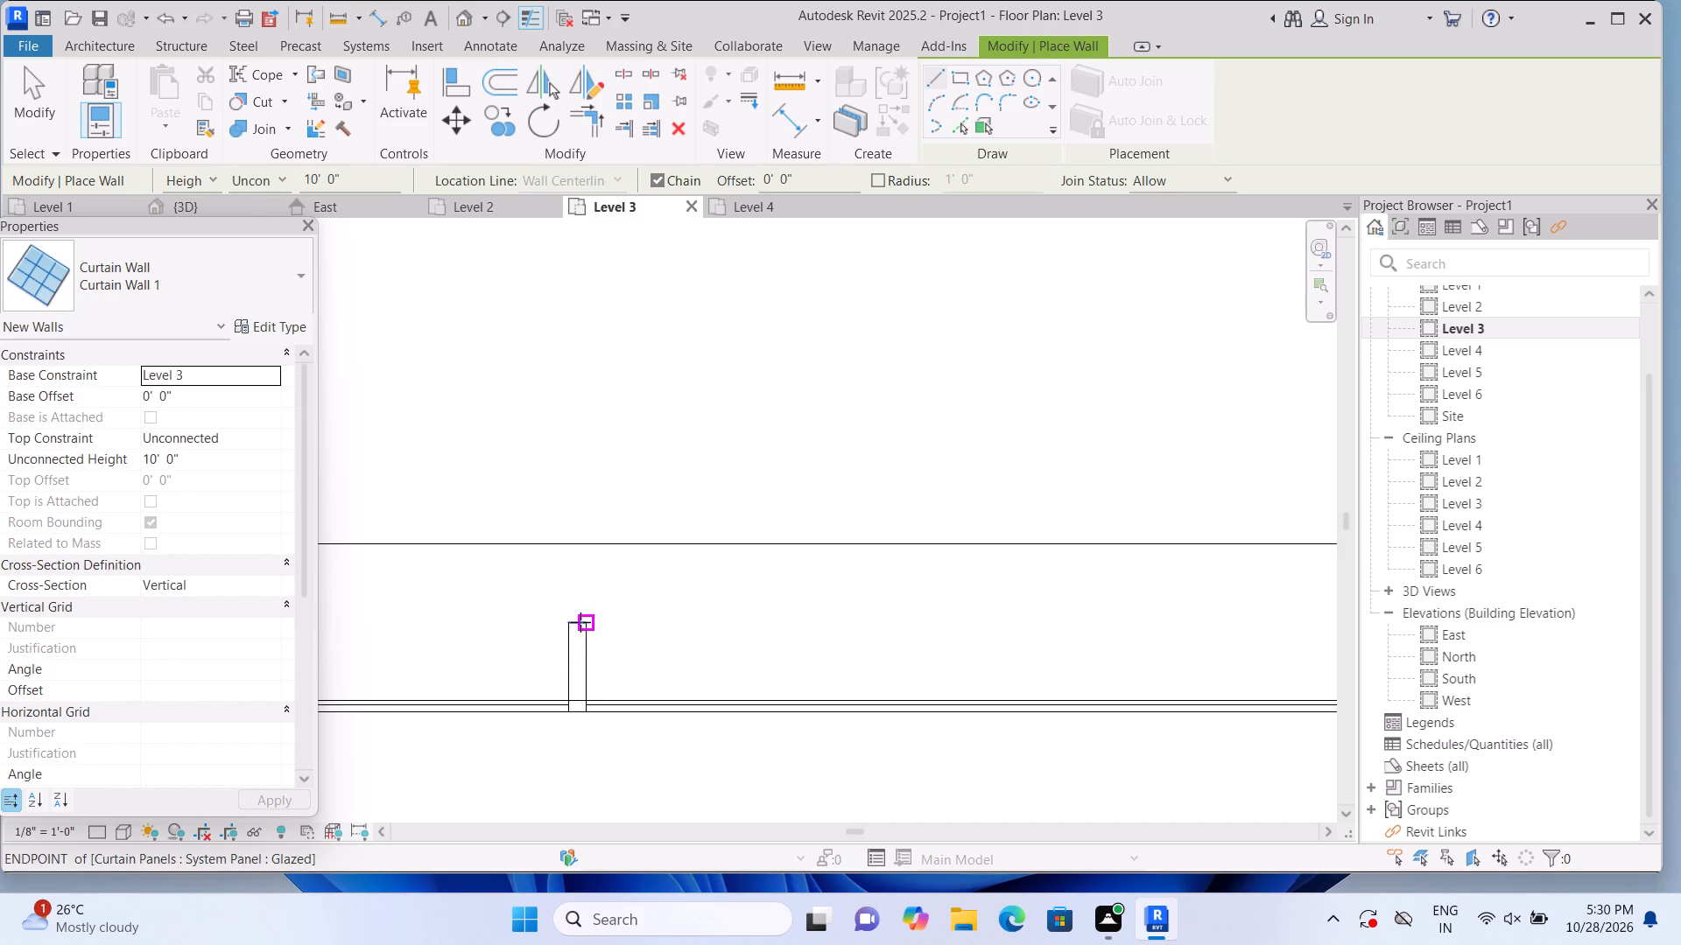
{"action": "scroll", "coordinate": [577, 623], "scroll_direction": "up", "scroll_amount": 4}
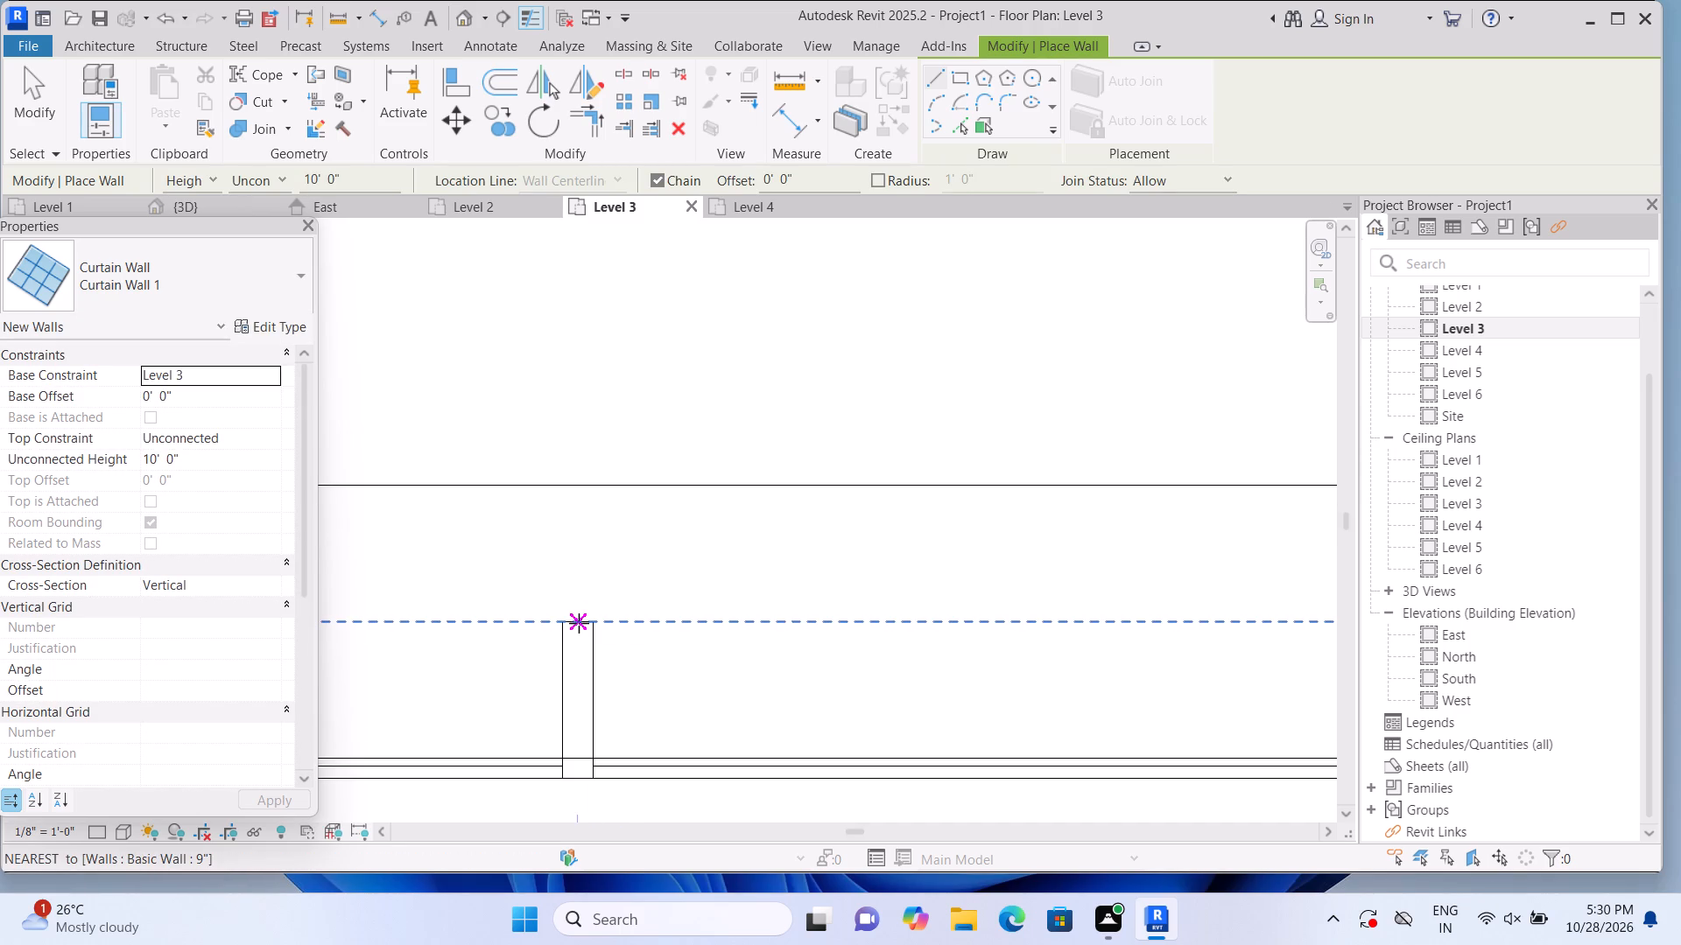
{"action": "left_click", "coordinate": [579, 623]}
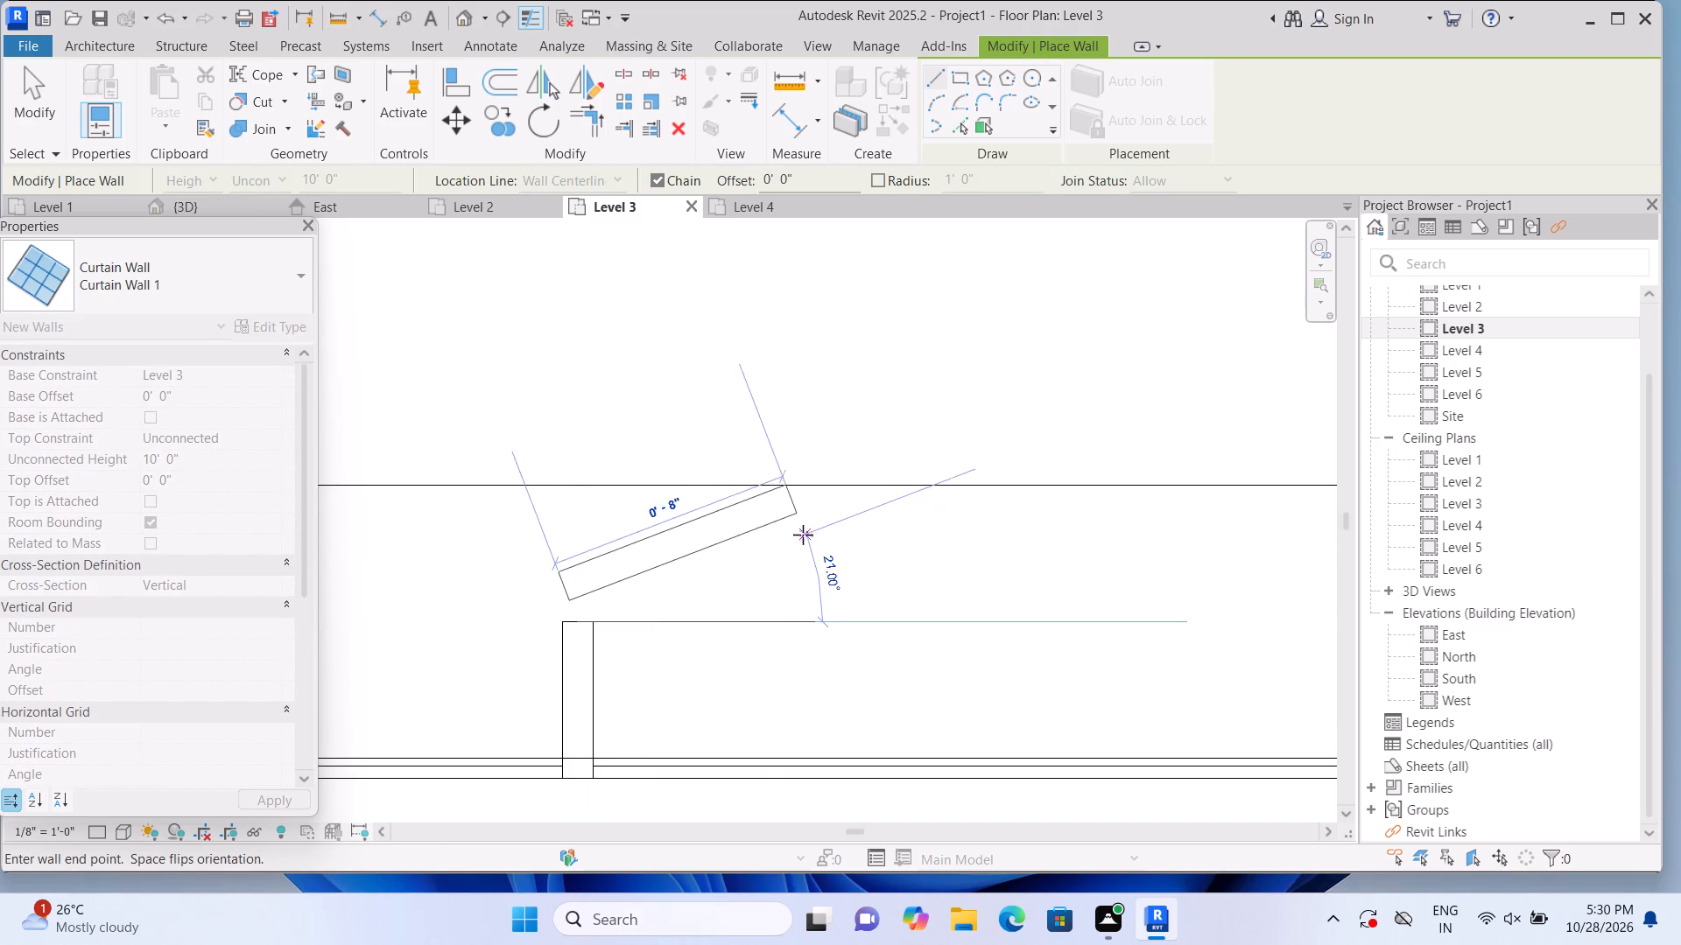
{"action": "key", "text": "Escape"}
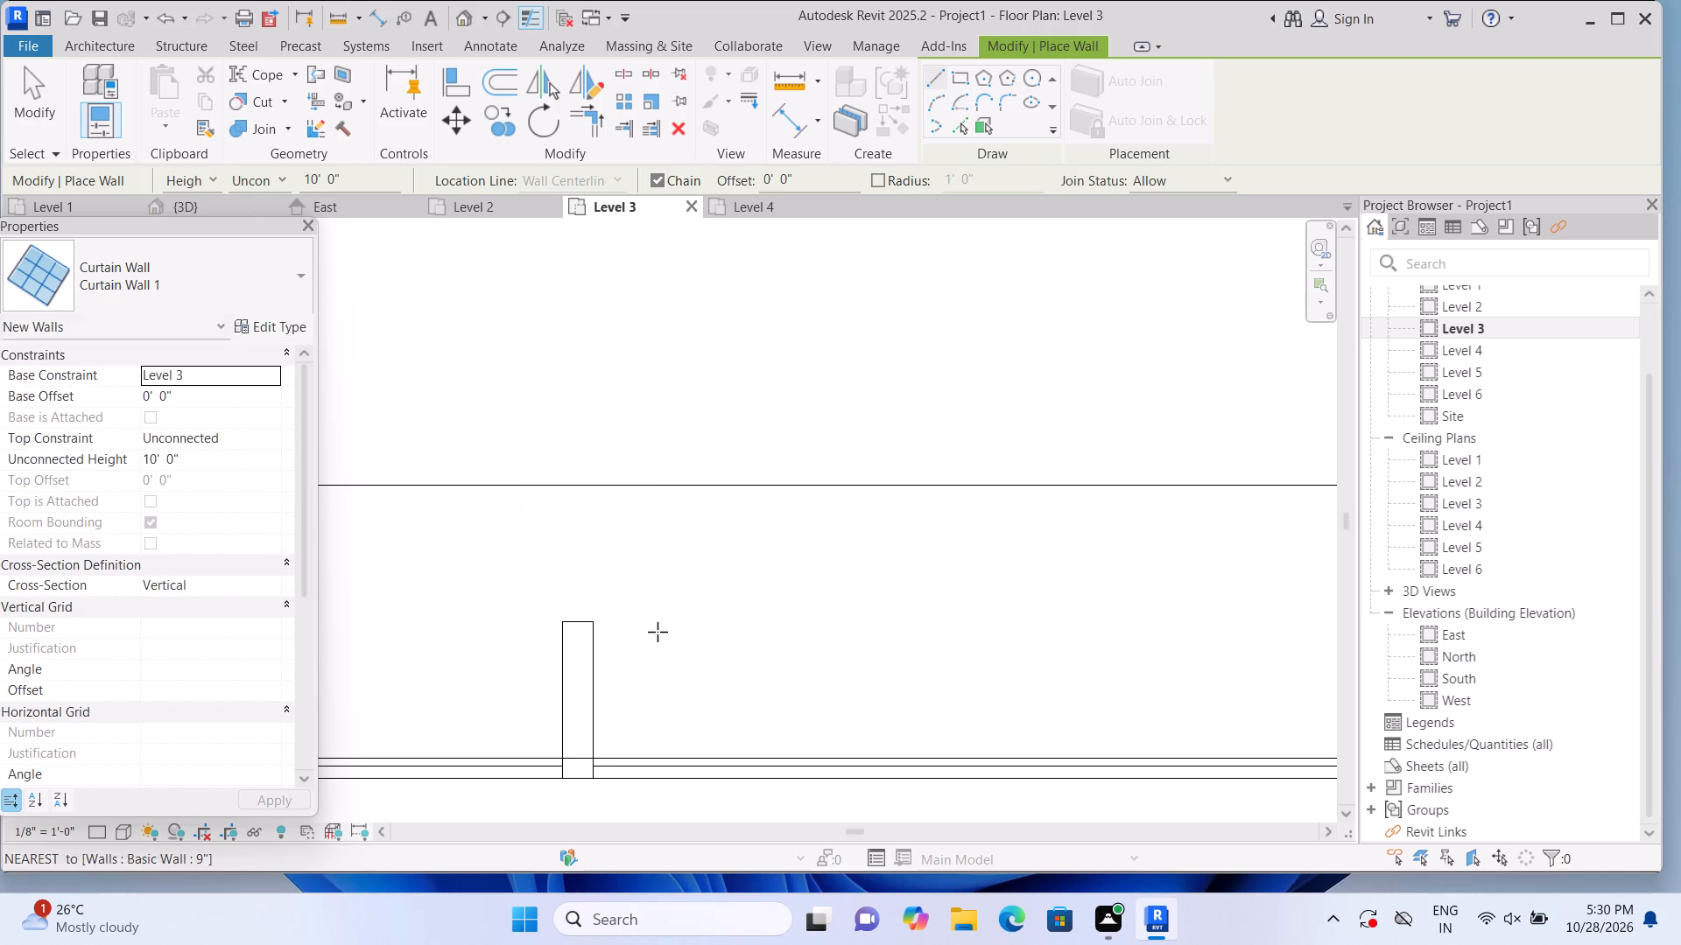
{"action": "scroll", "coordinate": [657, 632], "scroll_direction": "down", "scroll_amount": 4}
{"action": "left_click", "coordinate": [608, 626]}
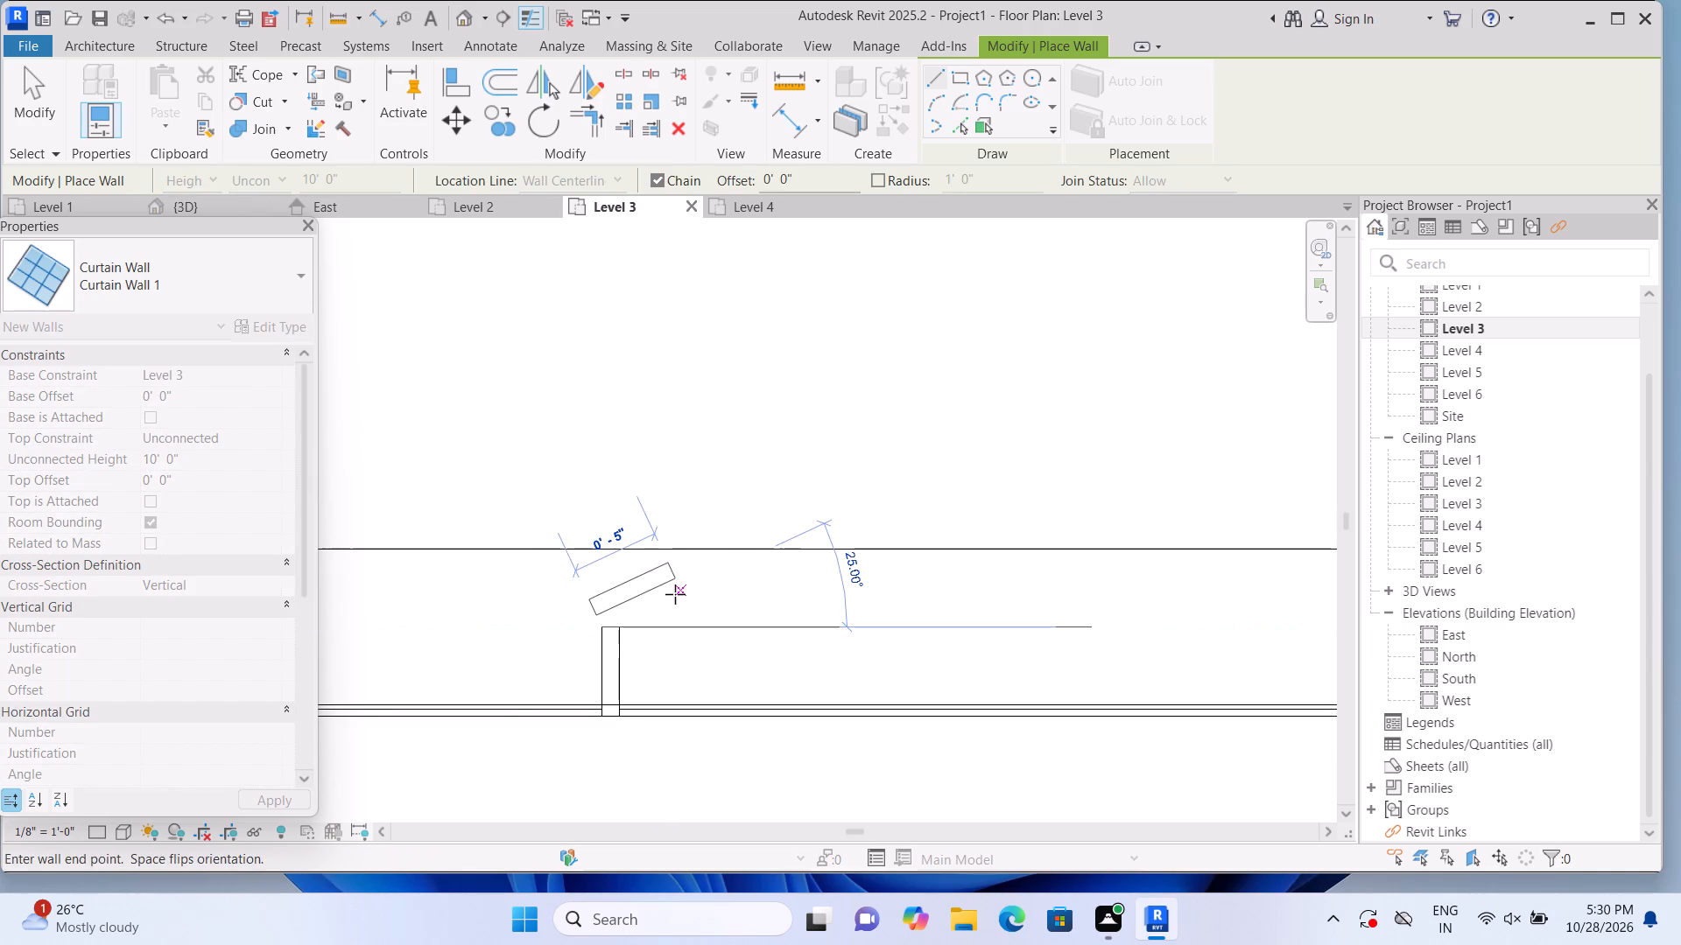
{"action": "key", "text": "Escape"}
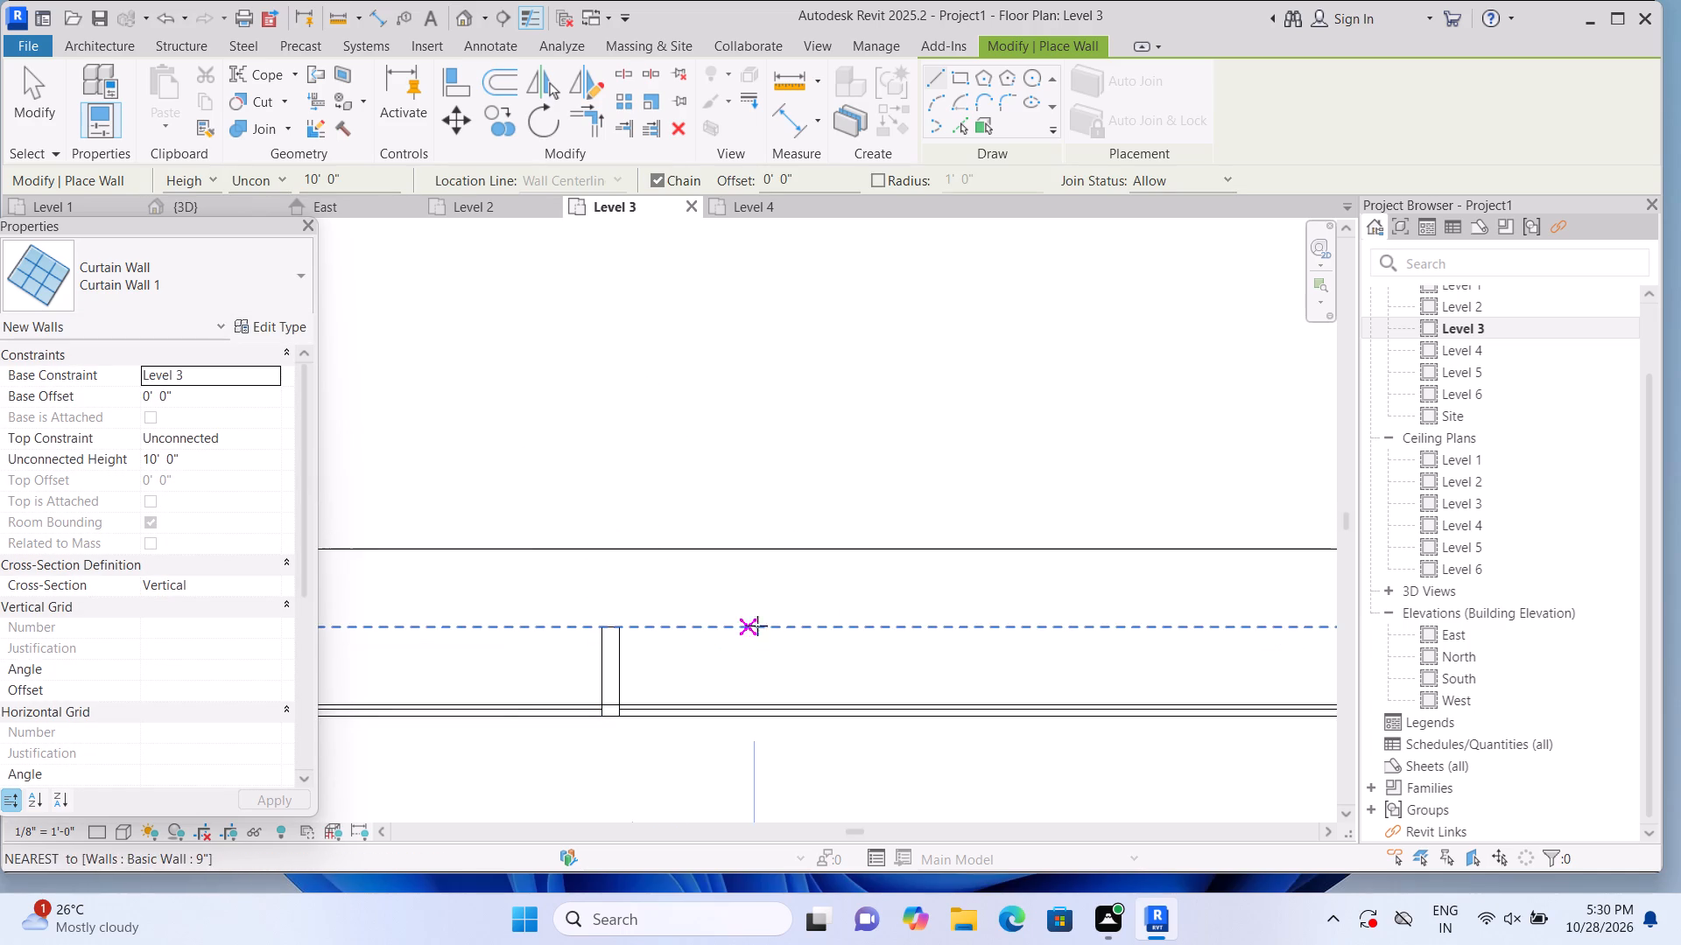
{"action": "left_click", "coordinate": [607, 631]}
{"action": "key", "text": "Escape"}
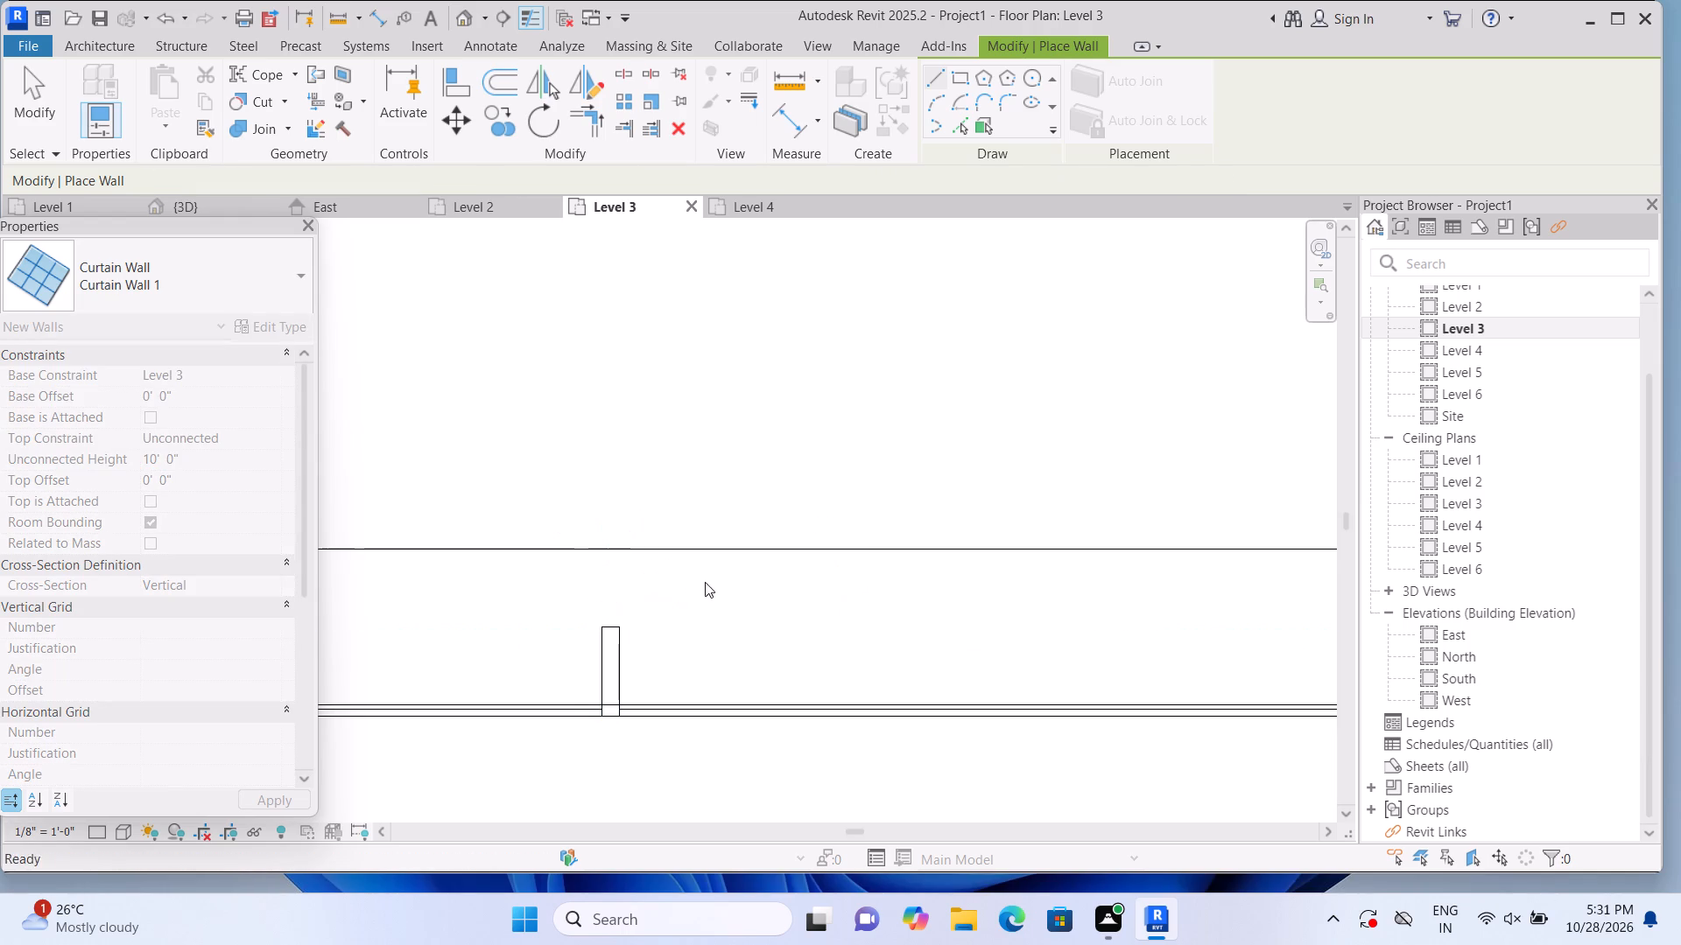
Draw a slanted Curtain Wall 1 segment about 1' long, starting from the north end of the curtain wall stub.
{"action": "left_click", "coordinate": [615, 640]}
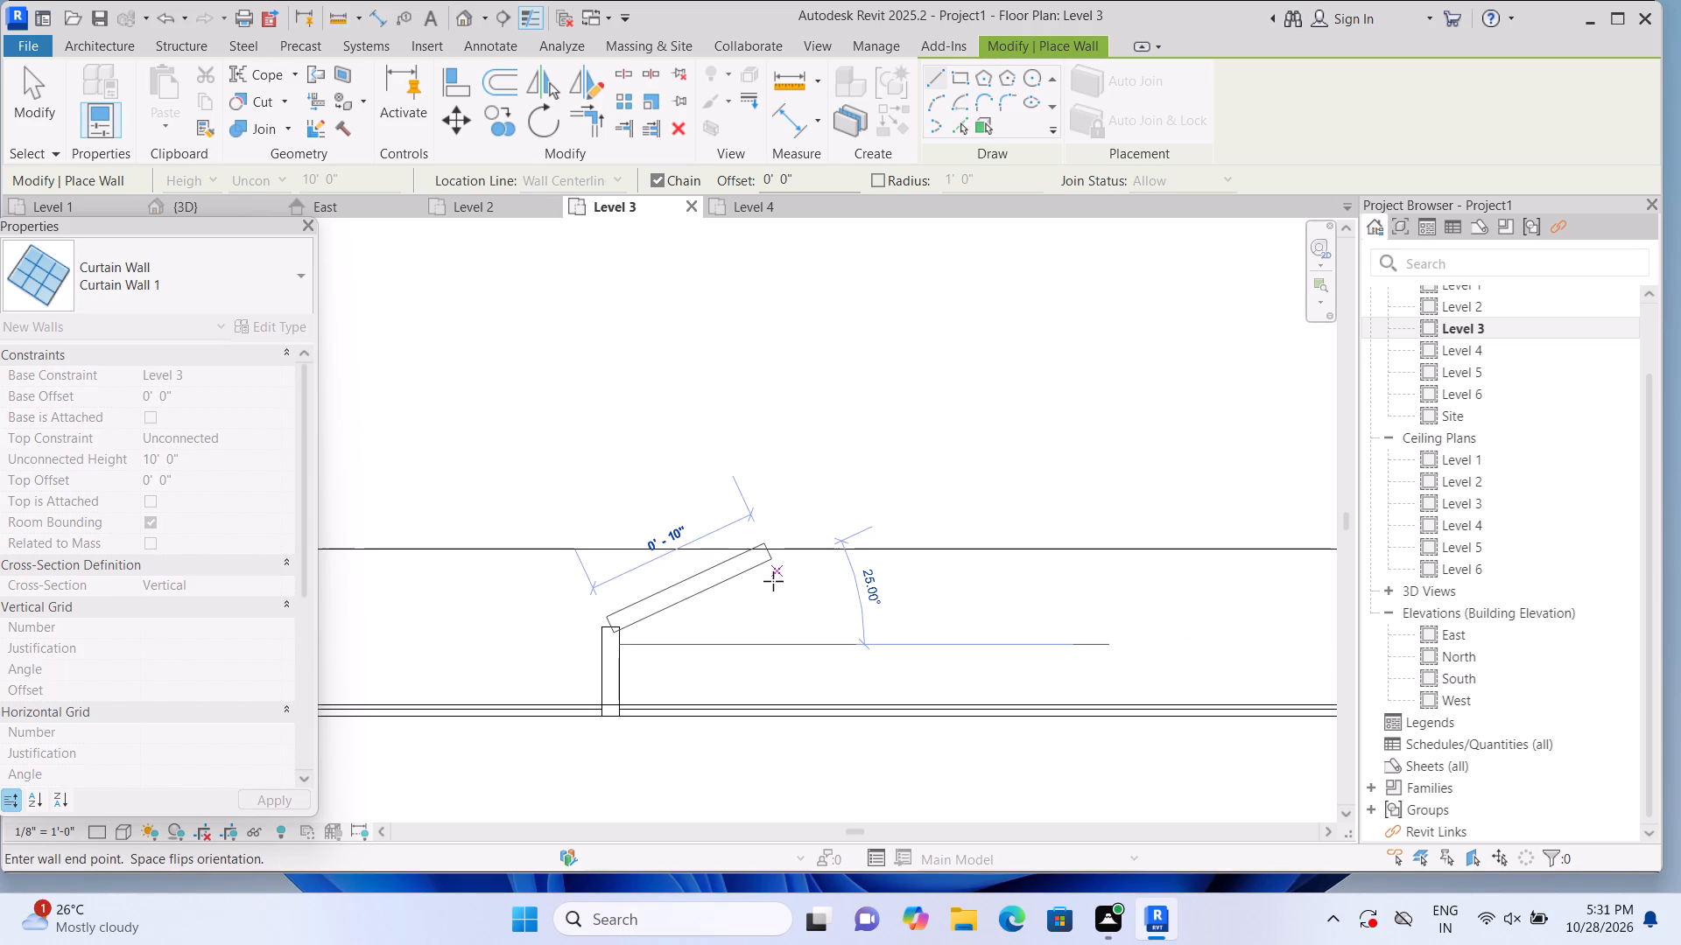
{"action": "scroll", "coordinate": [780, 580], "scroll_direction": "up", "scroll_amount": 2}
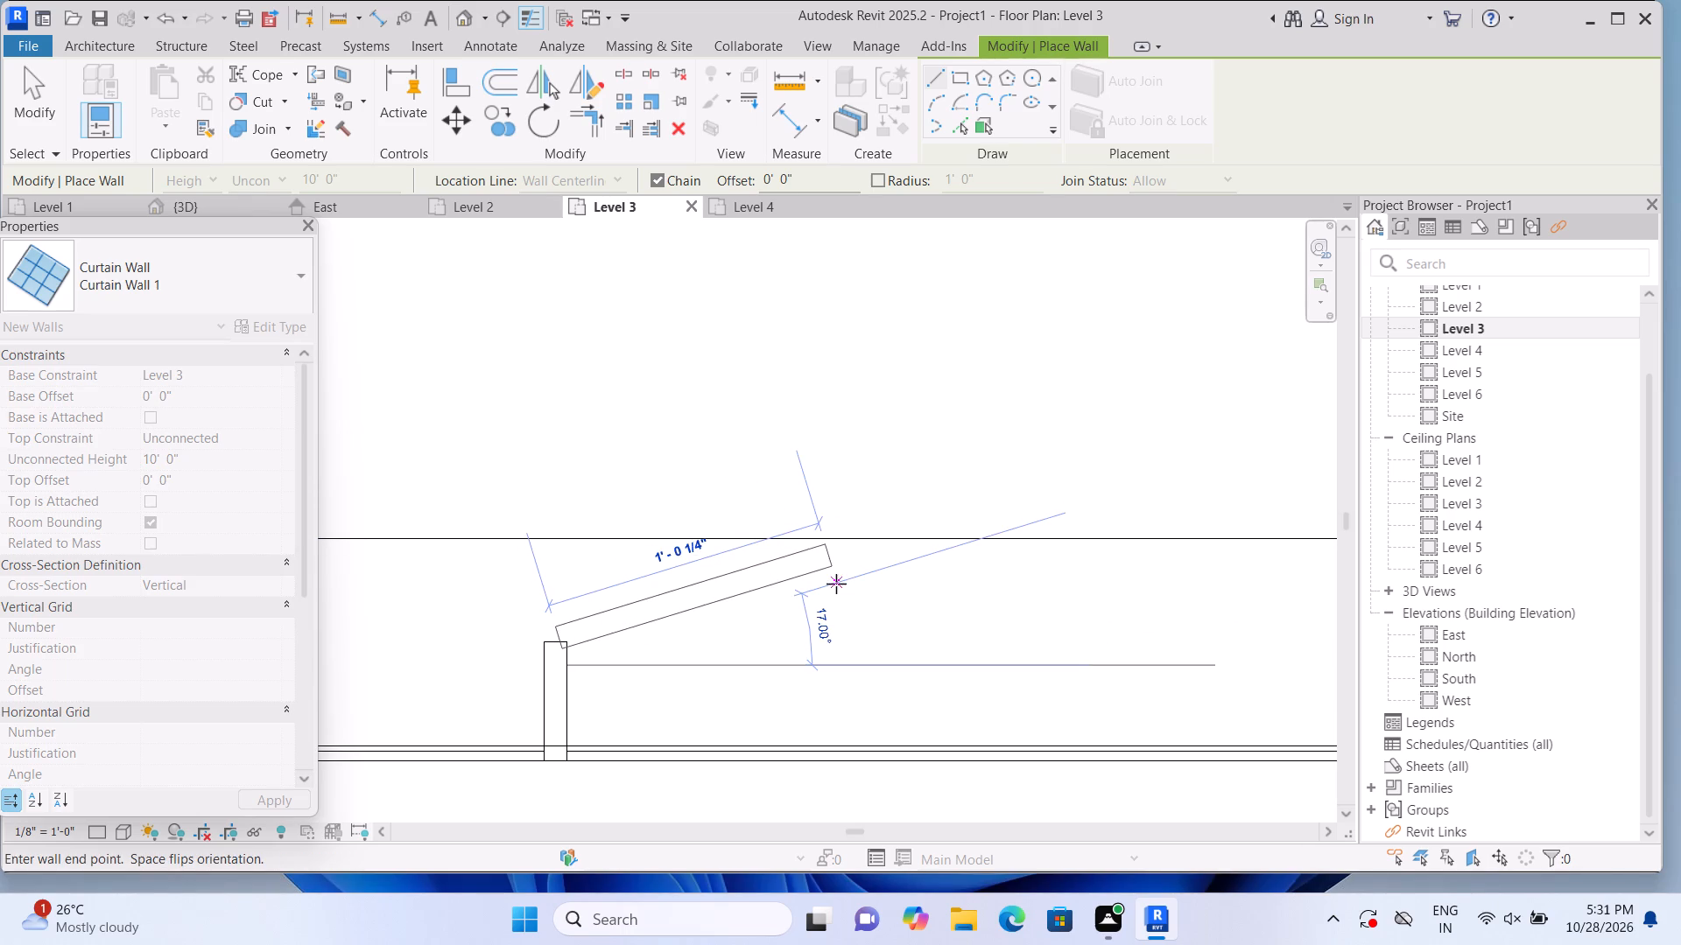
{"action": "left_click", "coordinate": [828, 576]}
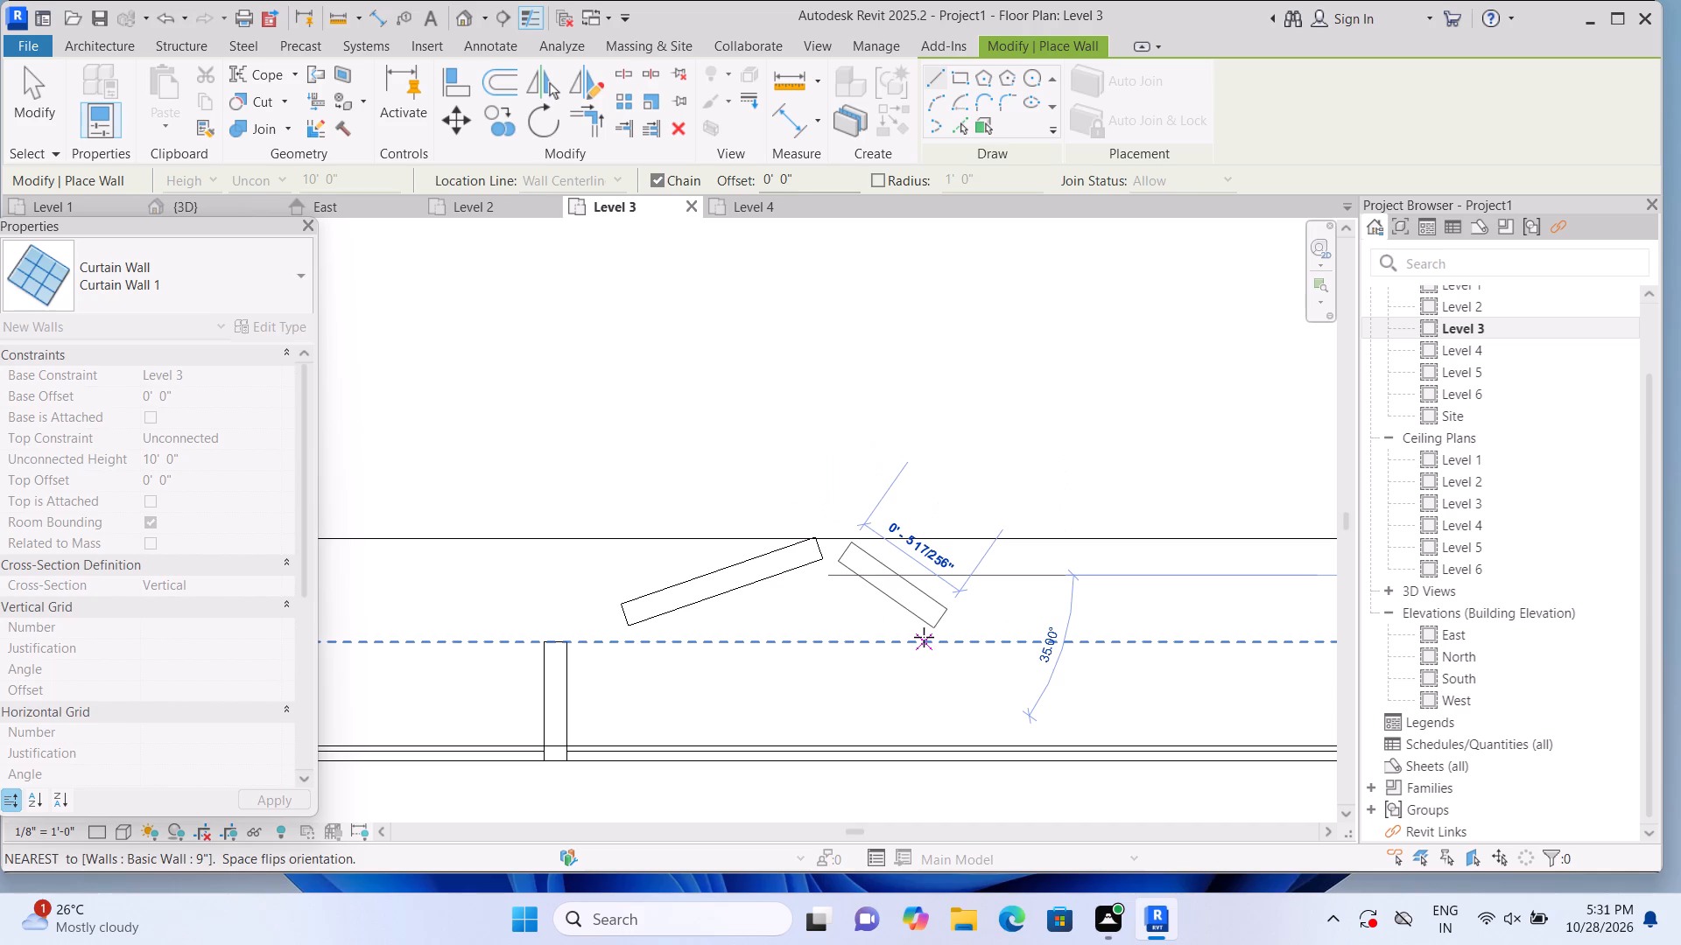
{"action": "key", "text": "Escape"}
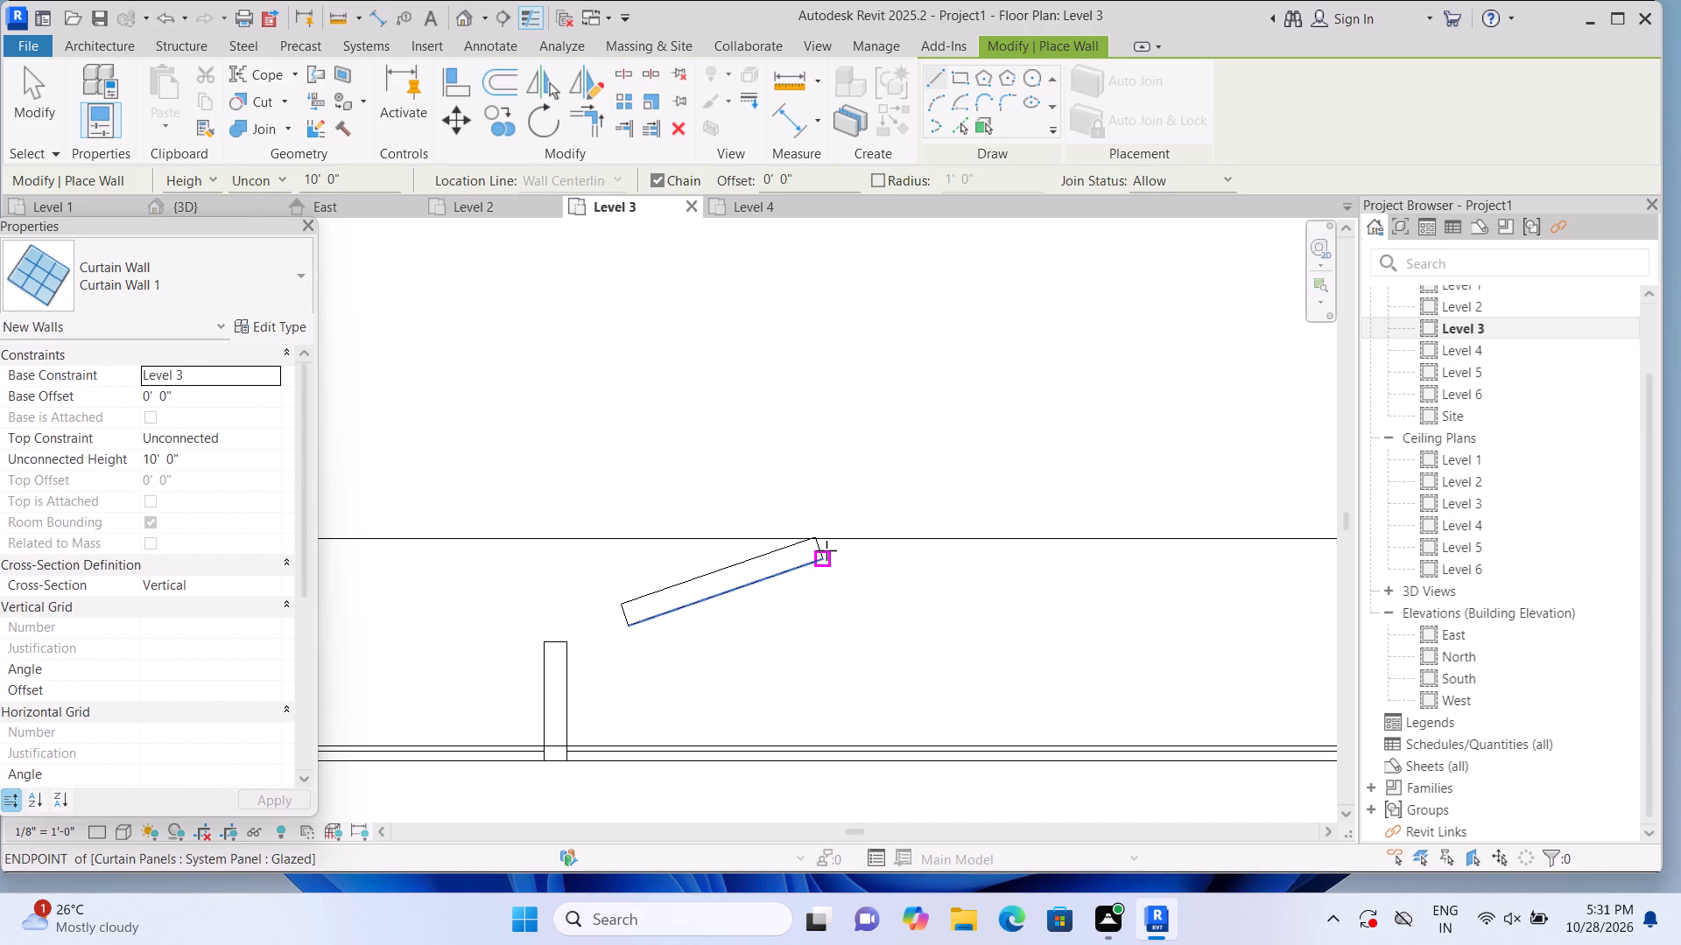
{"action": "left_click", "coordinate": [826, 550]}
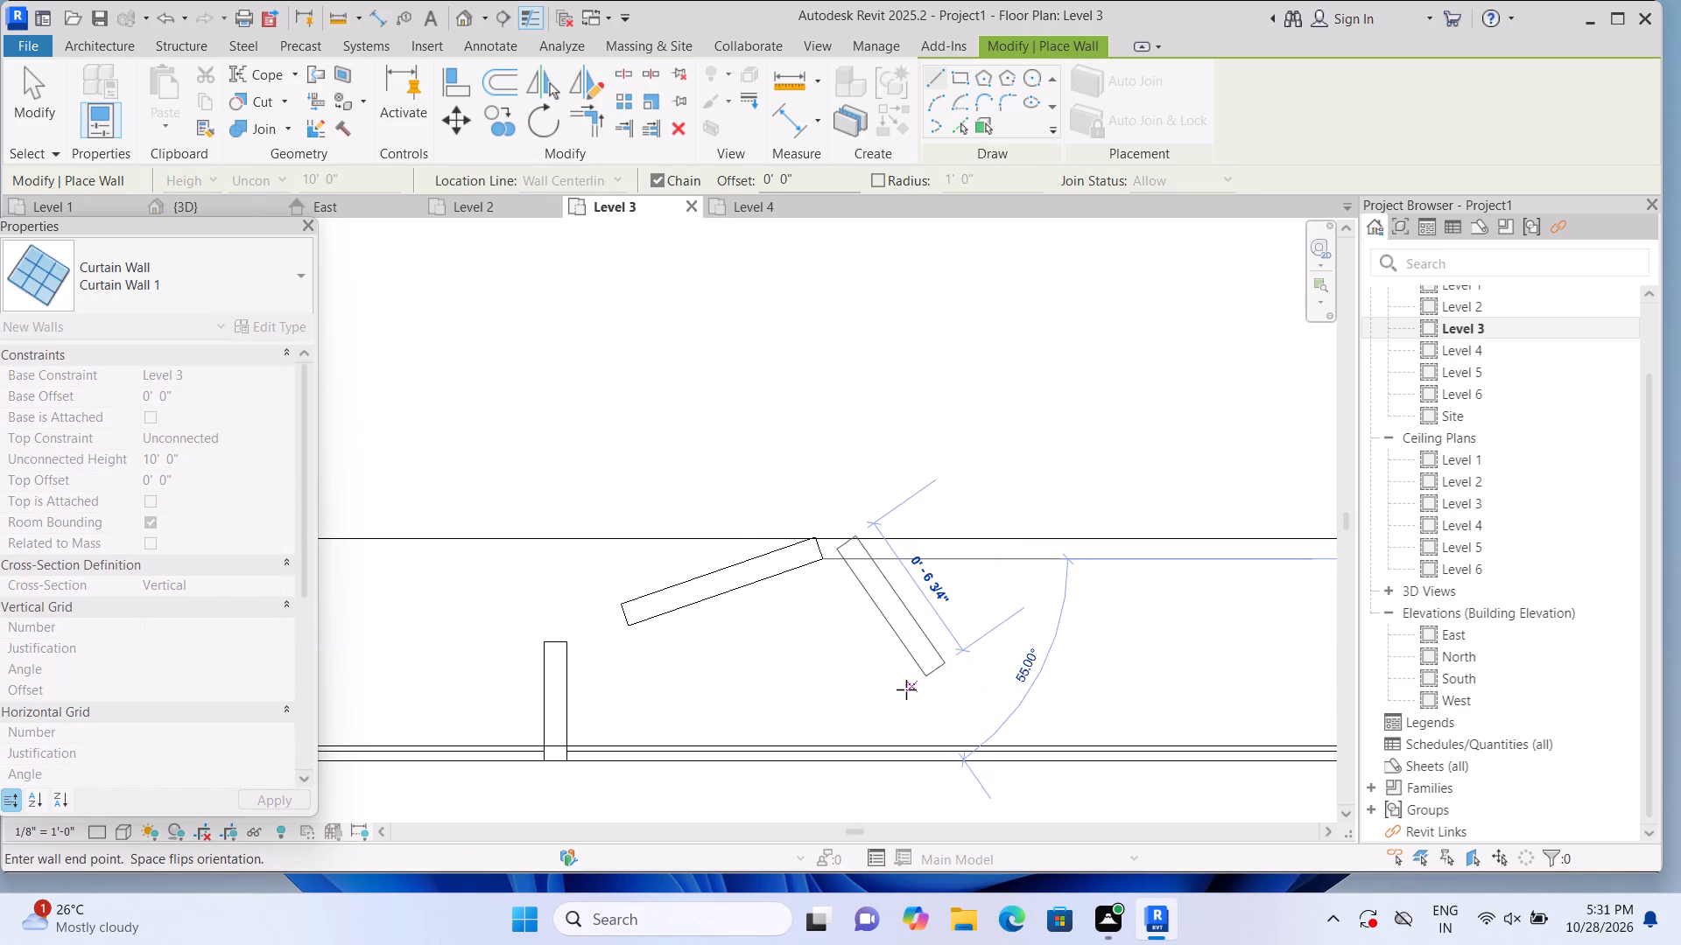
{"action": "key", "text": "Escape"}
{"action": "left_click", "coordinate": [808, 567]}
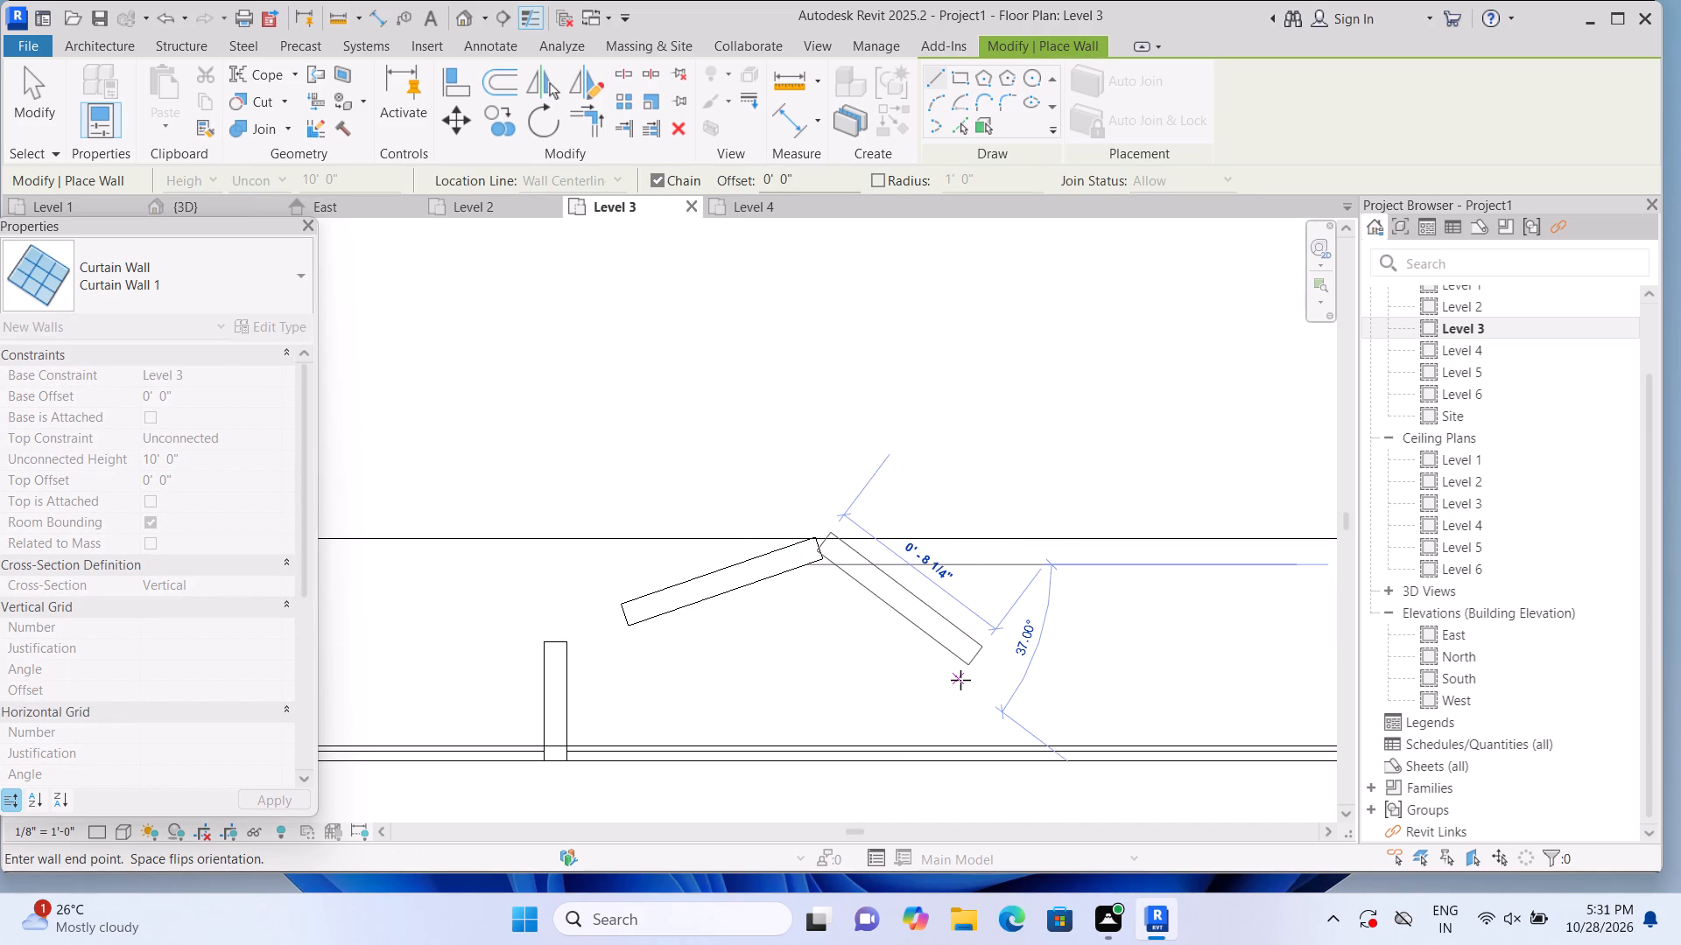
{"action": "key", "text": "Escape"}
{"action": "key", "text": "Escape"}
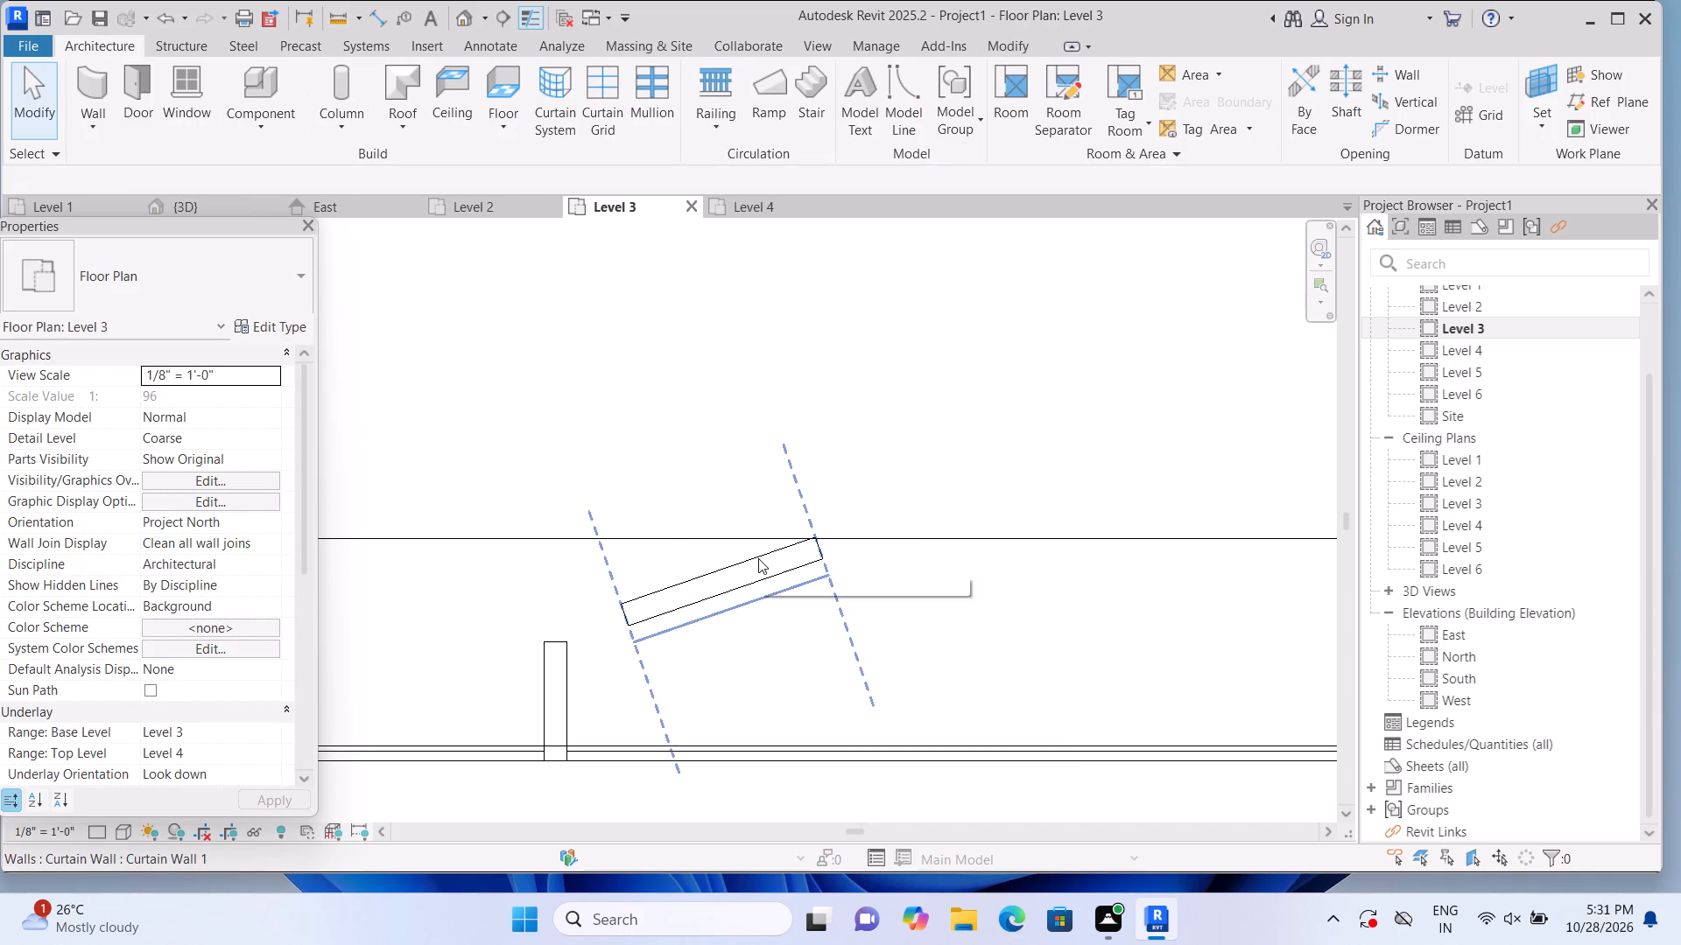
Delete the slanted curtain wall segment and the perpendicular curtain wall stub on the Level 3 plan.
{"action": "left_click", "coordinate": [758, 558]}
{"action": "key", "text": "Delete"}
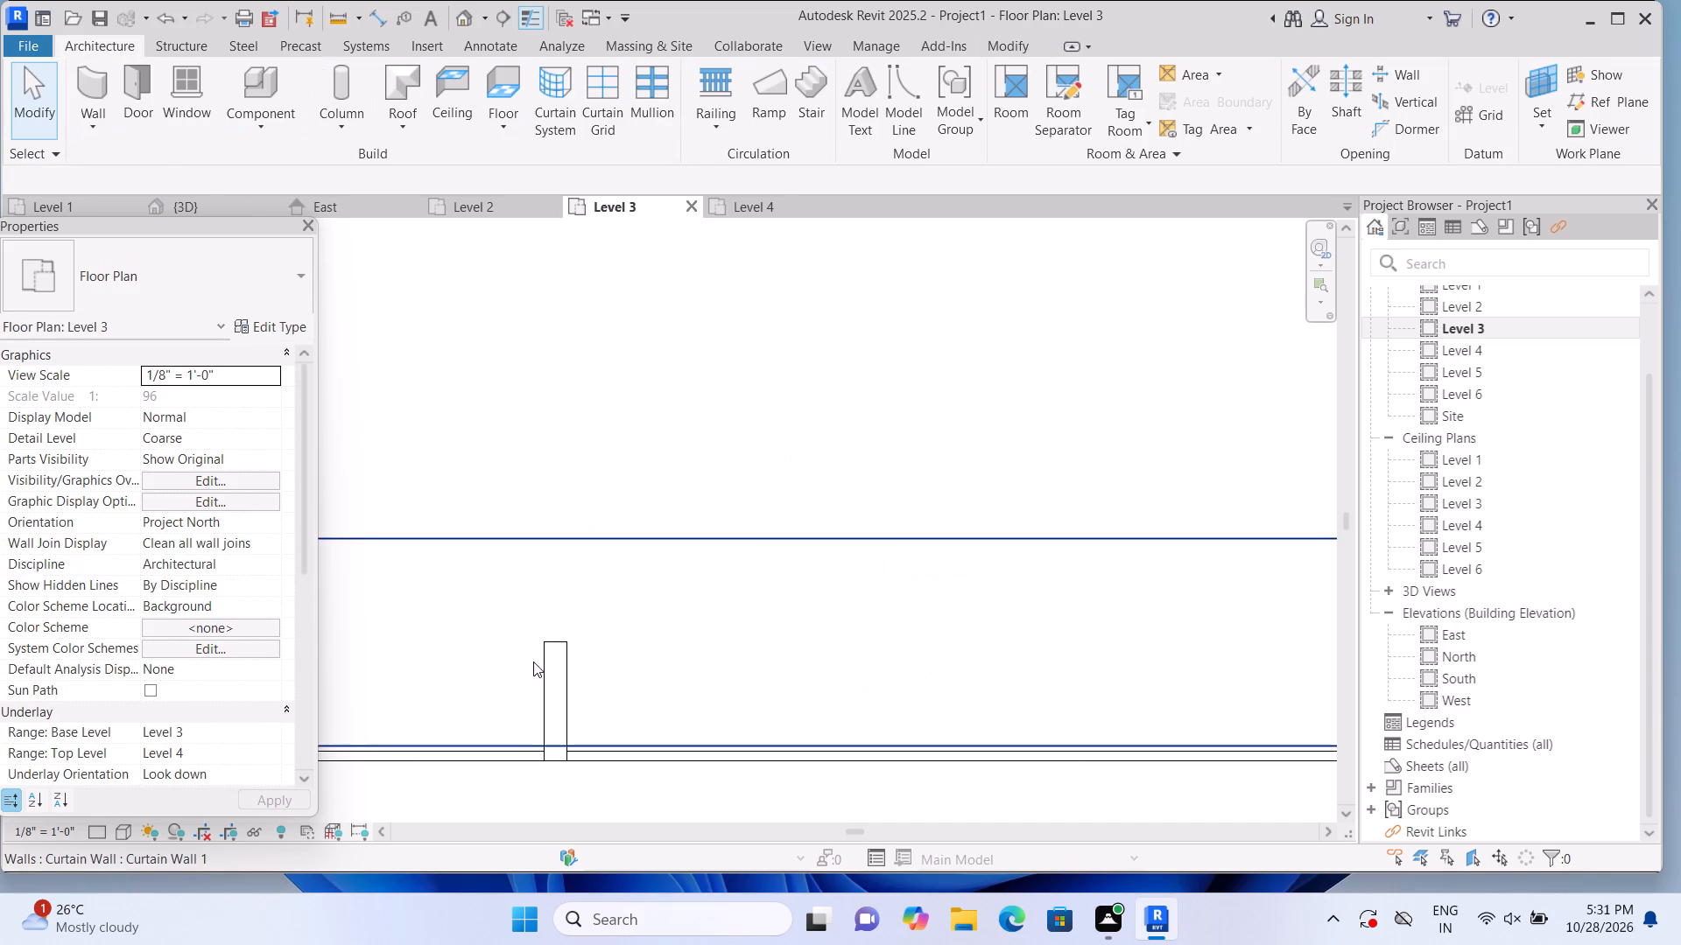
{"action": "left_click", "coordinate": [545, 662]}
{"action": "key", "text": "Delete"}
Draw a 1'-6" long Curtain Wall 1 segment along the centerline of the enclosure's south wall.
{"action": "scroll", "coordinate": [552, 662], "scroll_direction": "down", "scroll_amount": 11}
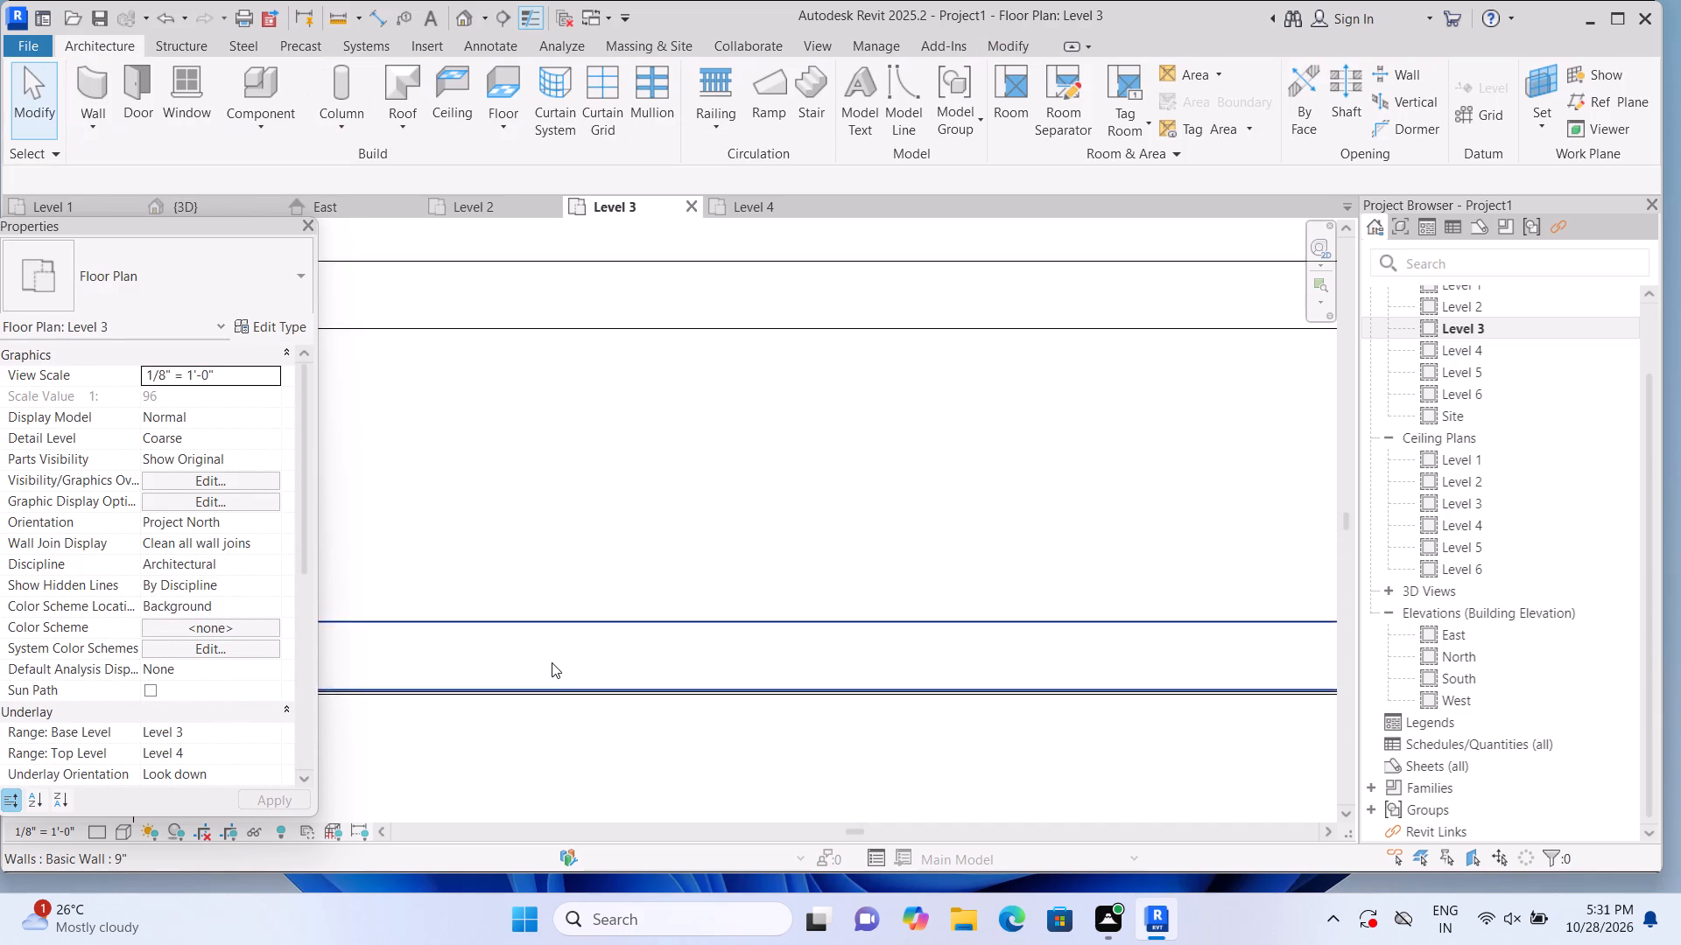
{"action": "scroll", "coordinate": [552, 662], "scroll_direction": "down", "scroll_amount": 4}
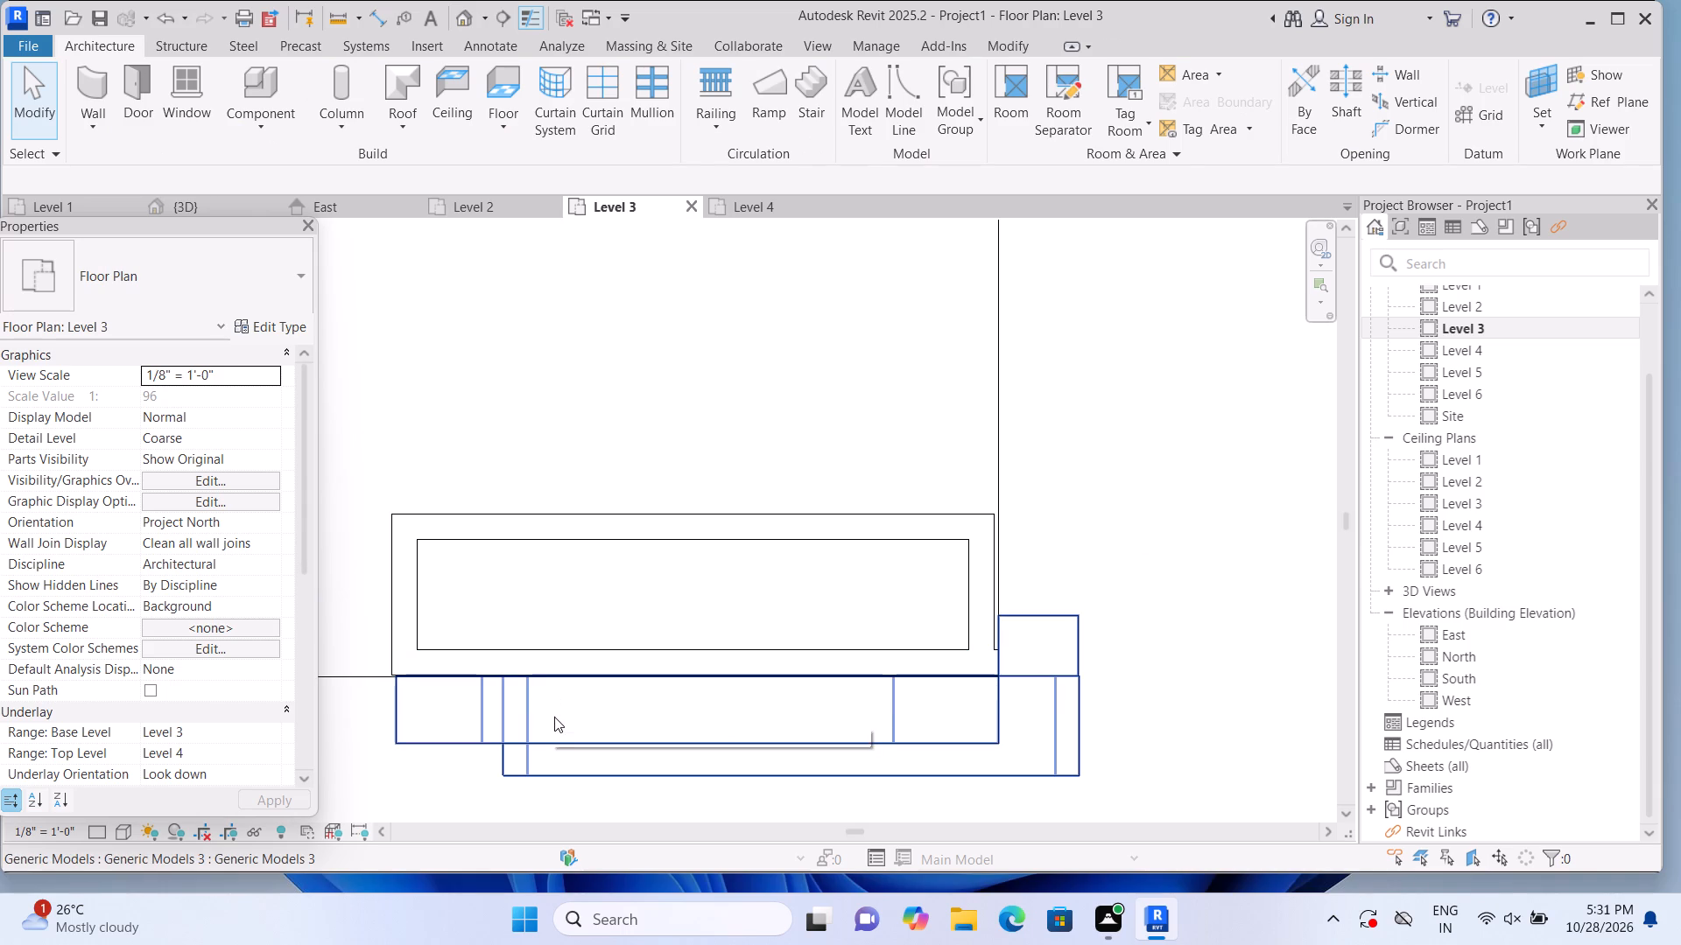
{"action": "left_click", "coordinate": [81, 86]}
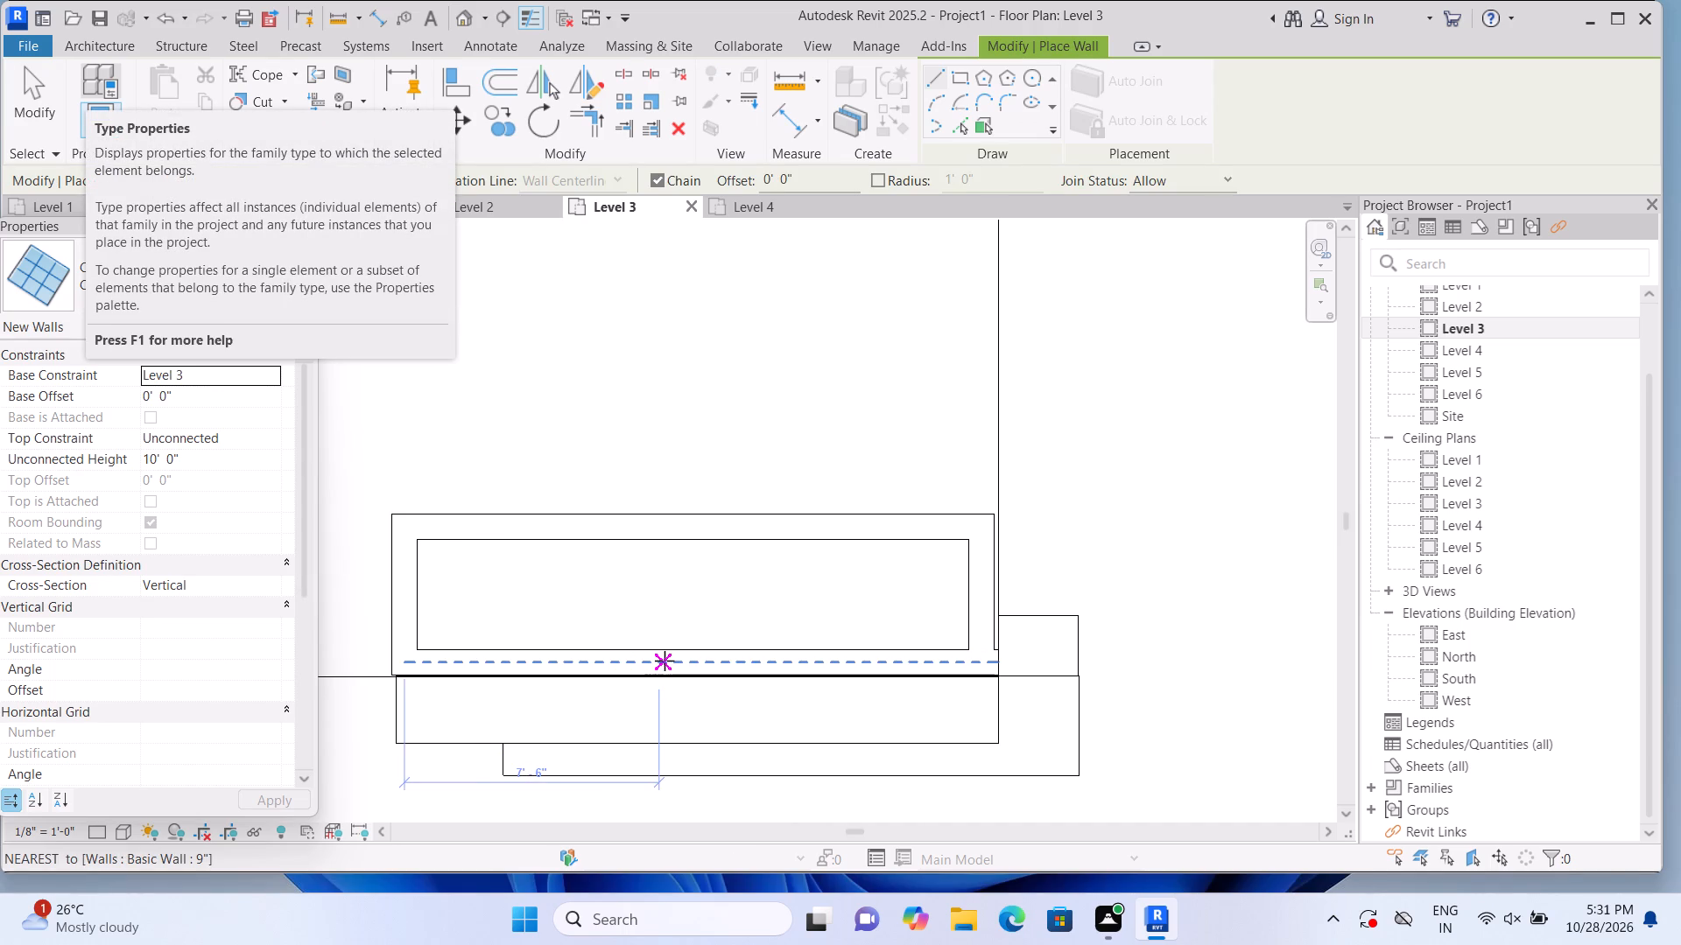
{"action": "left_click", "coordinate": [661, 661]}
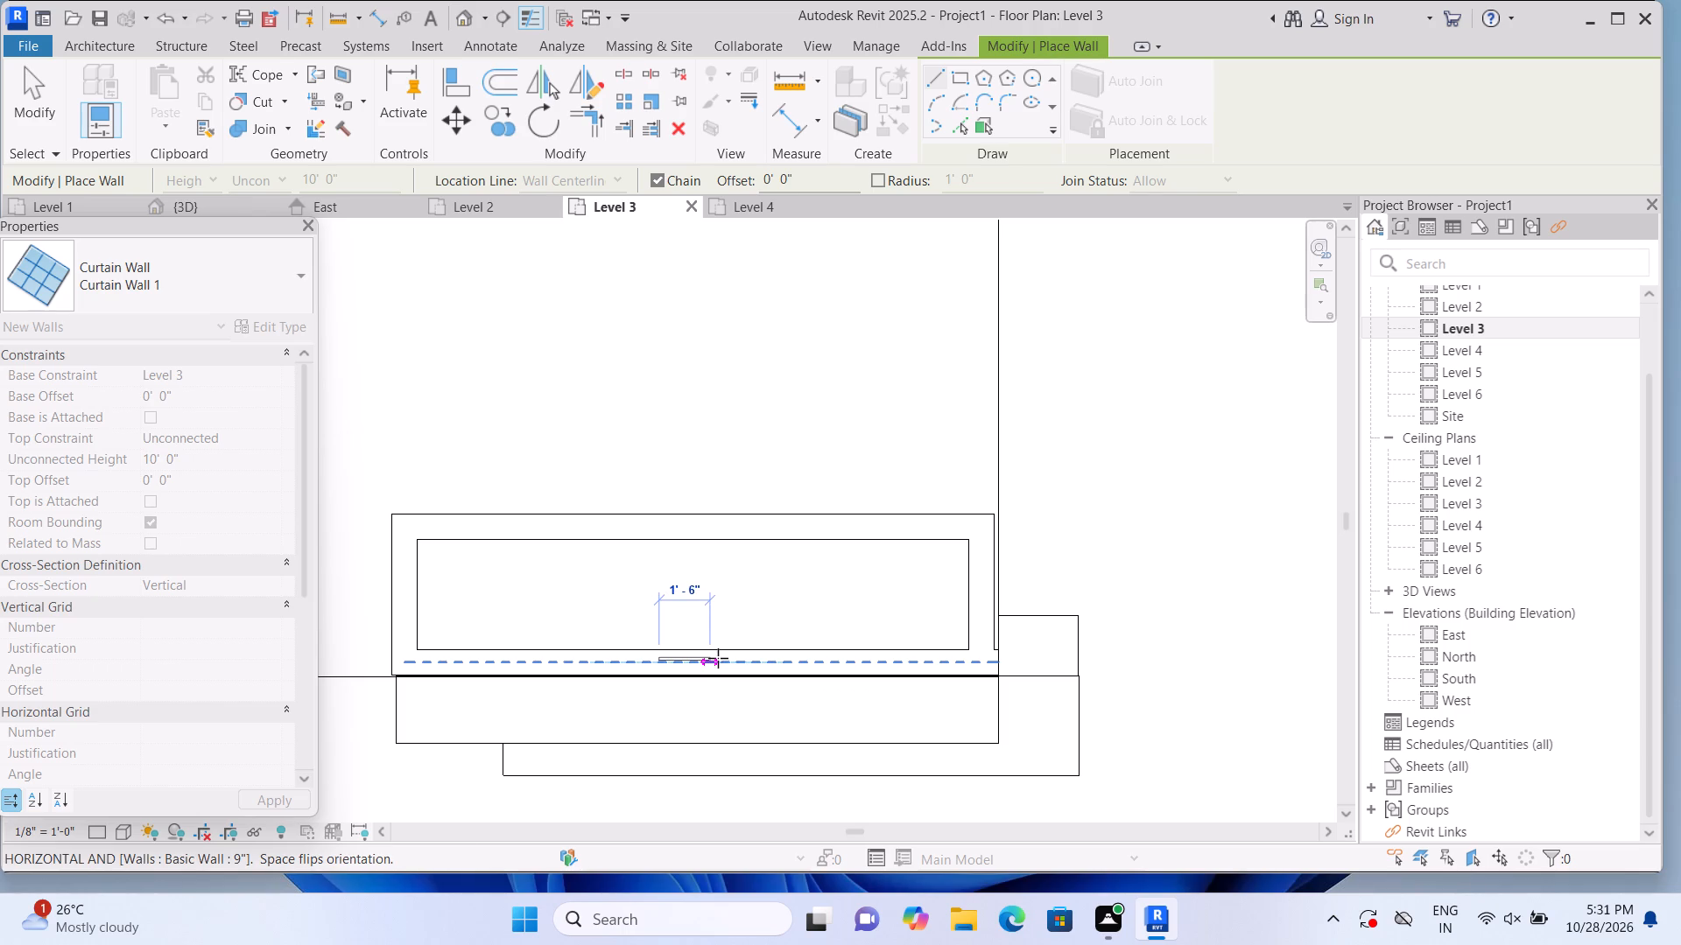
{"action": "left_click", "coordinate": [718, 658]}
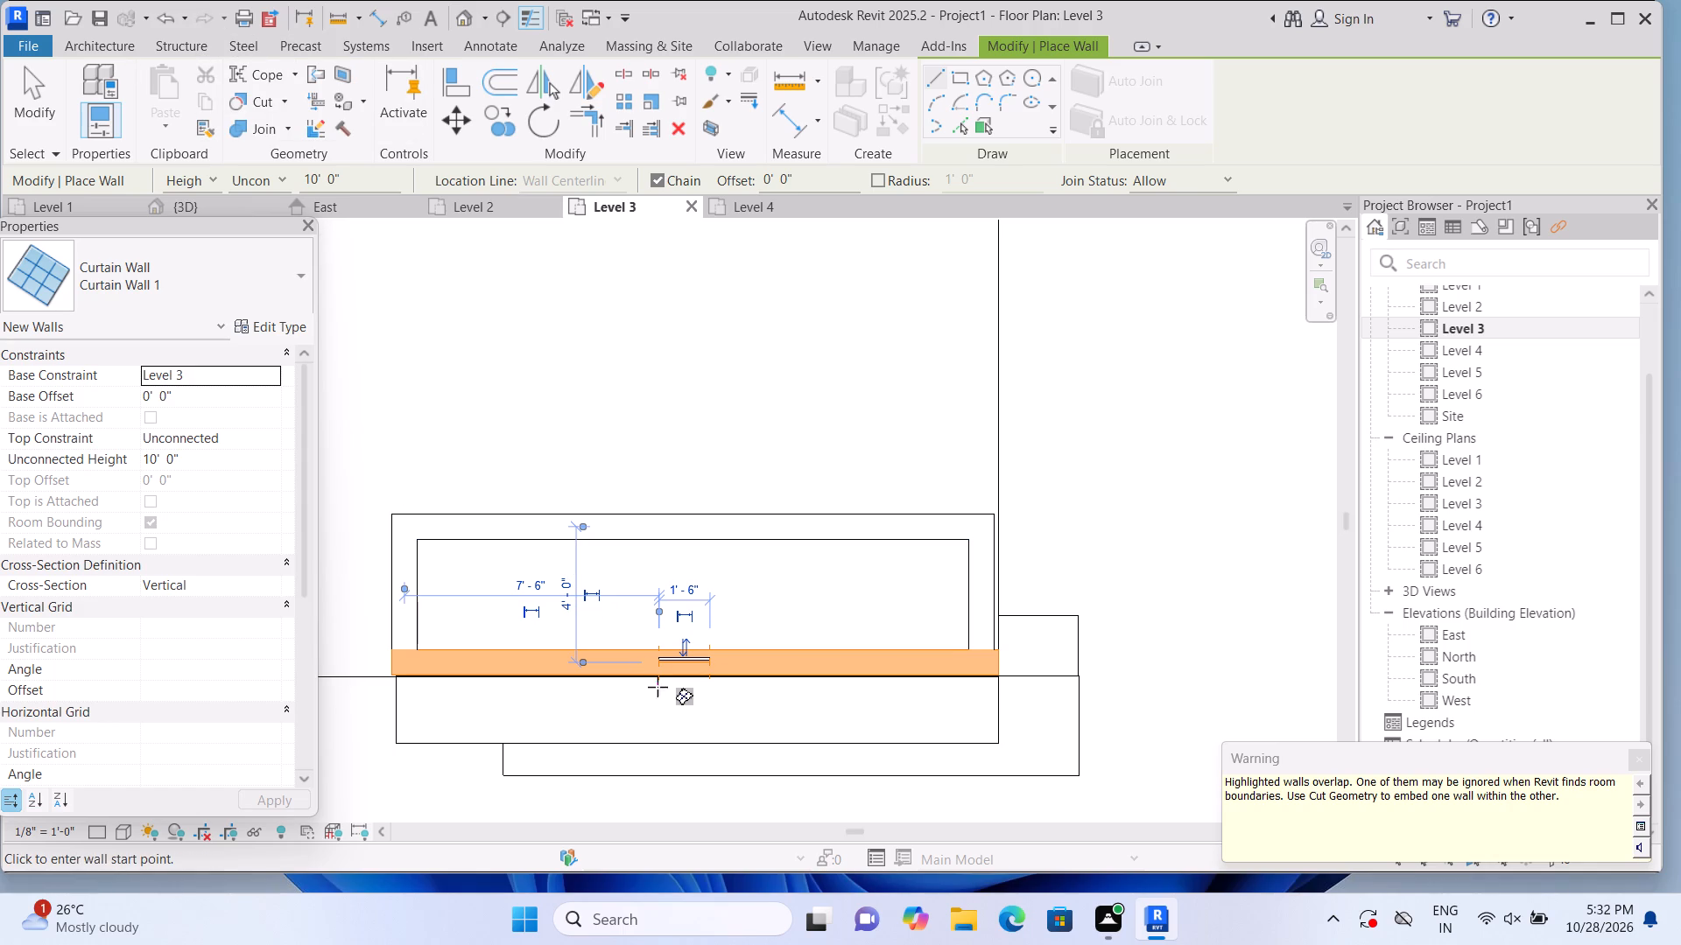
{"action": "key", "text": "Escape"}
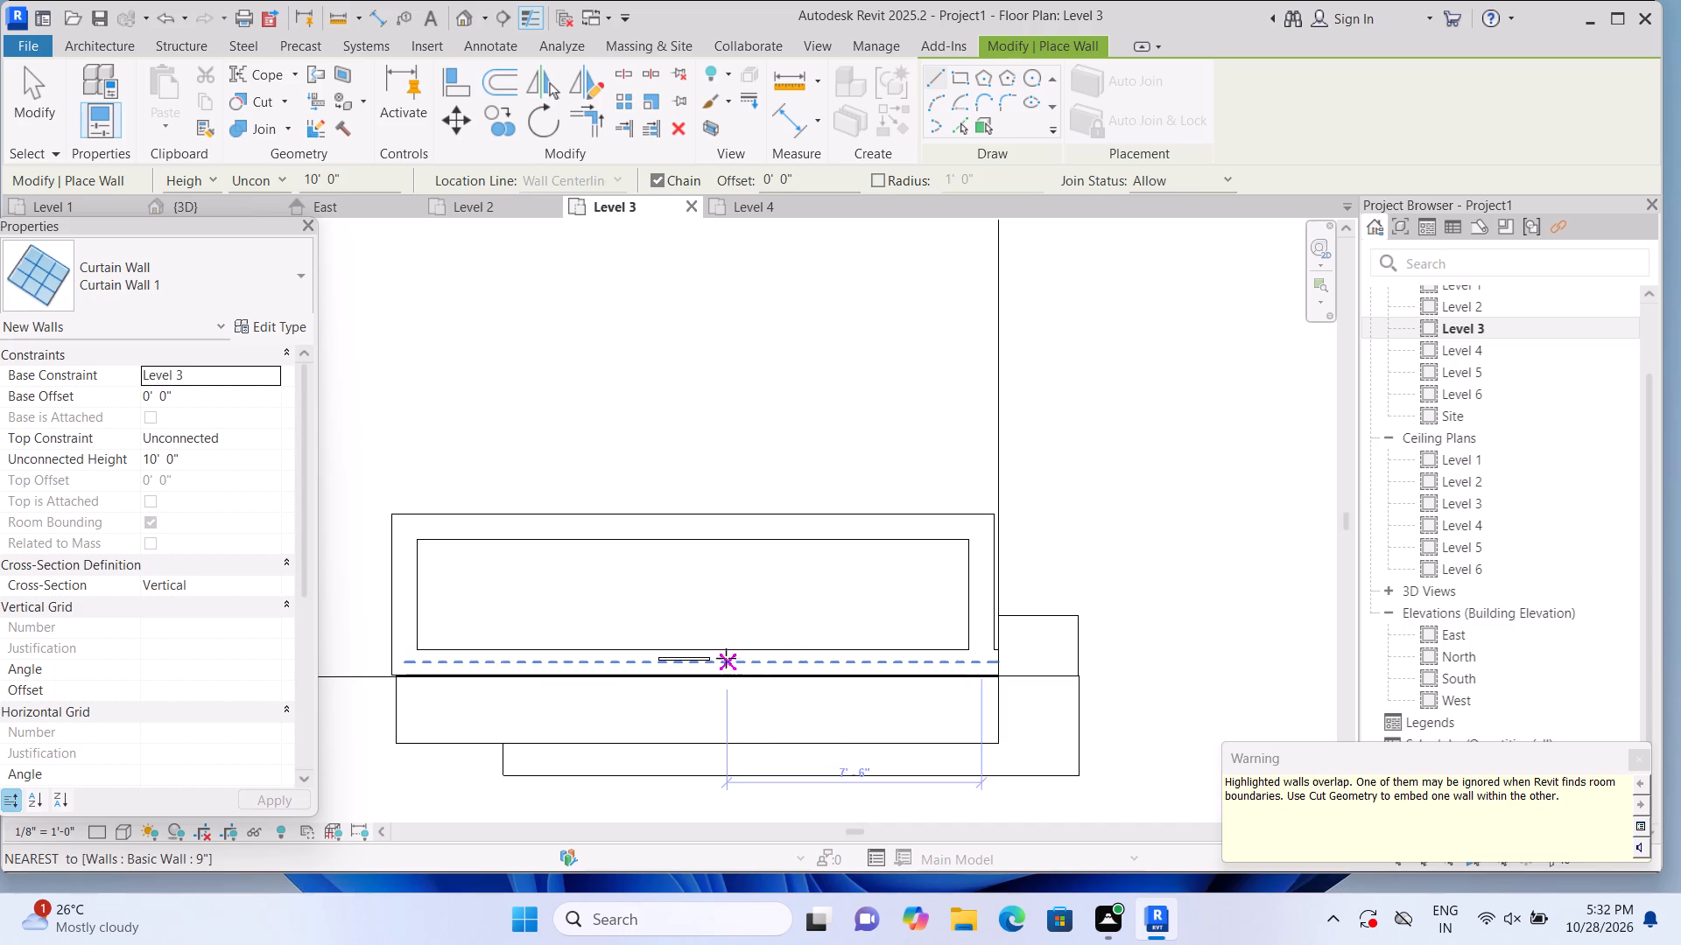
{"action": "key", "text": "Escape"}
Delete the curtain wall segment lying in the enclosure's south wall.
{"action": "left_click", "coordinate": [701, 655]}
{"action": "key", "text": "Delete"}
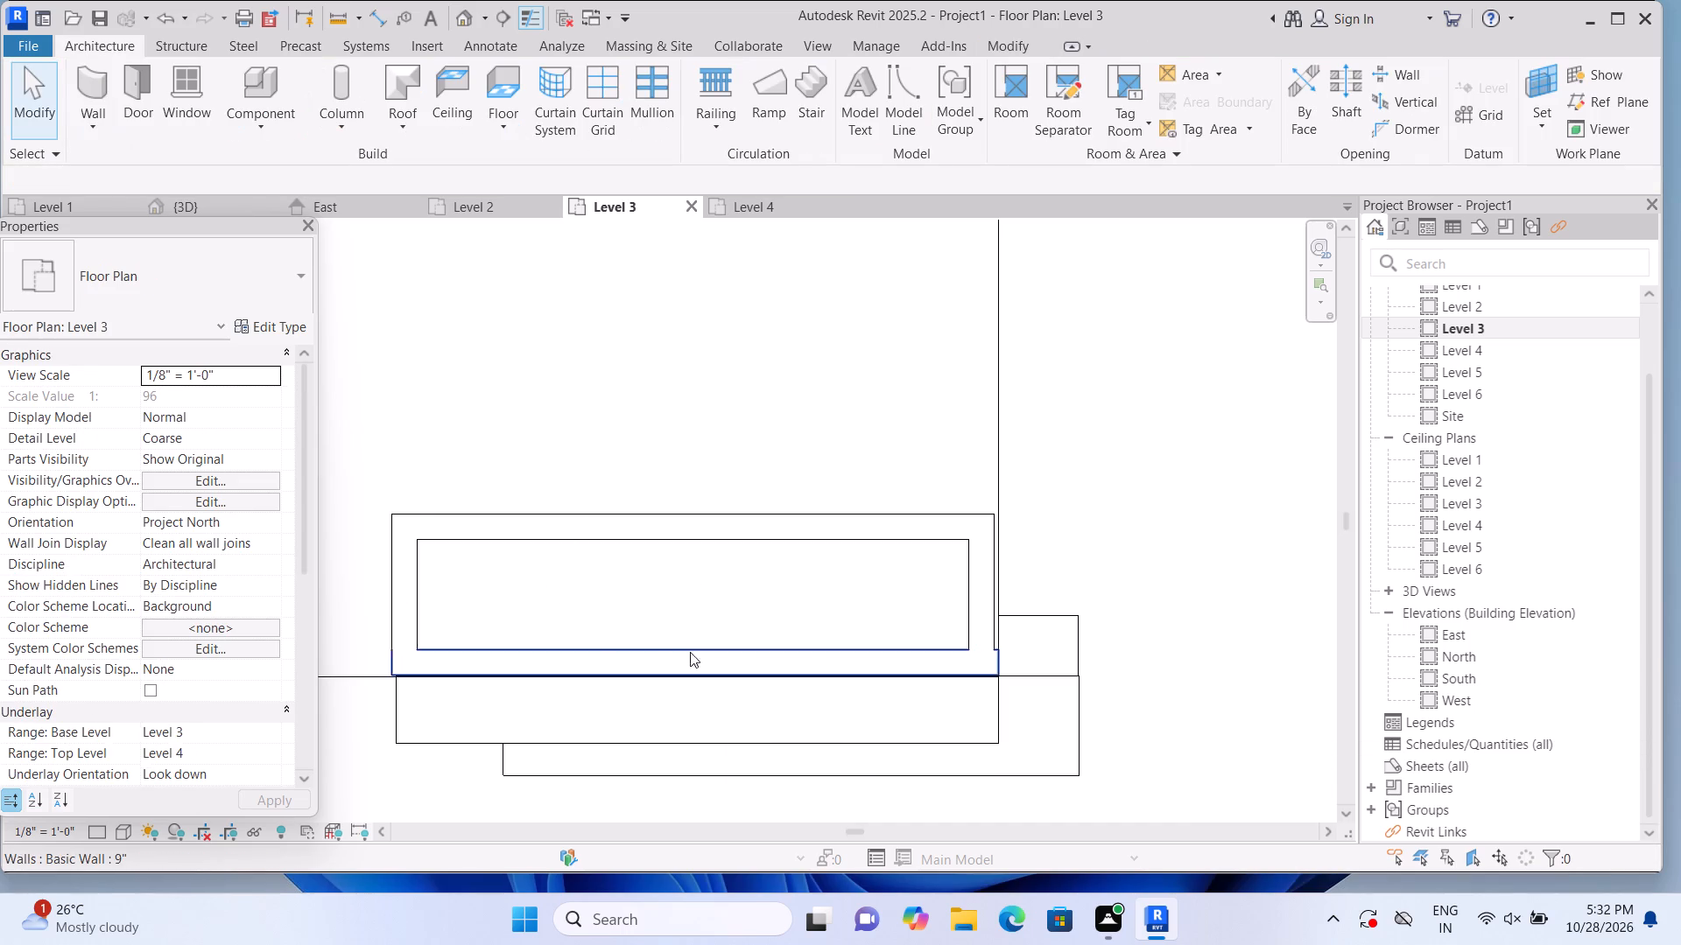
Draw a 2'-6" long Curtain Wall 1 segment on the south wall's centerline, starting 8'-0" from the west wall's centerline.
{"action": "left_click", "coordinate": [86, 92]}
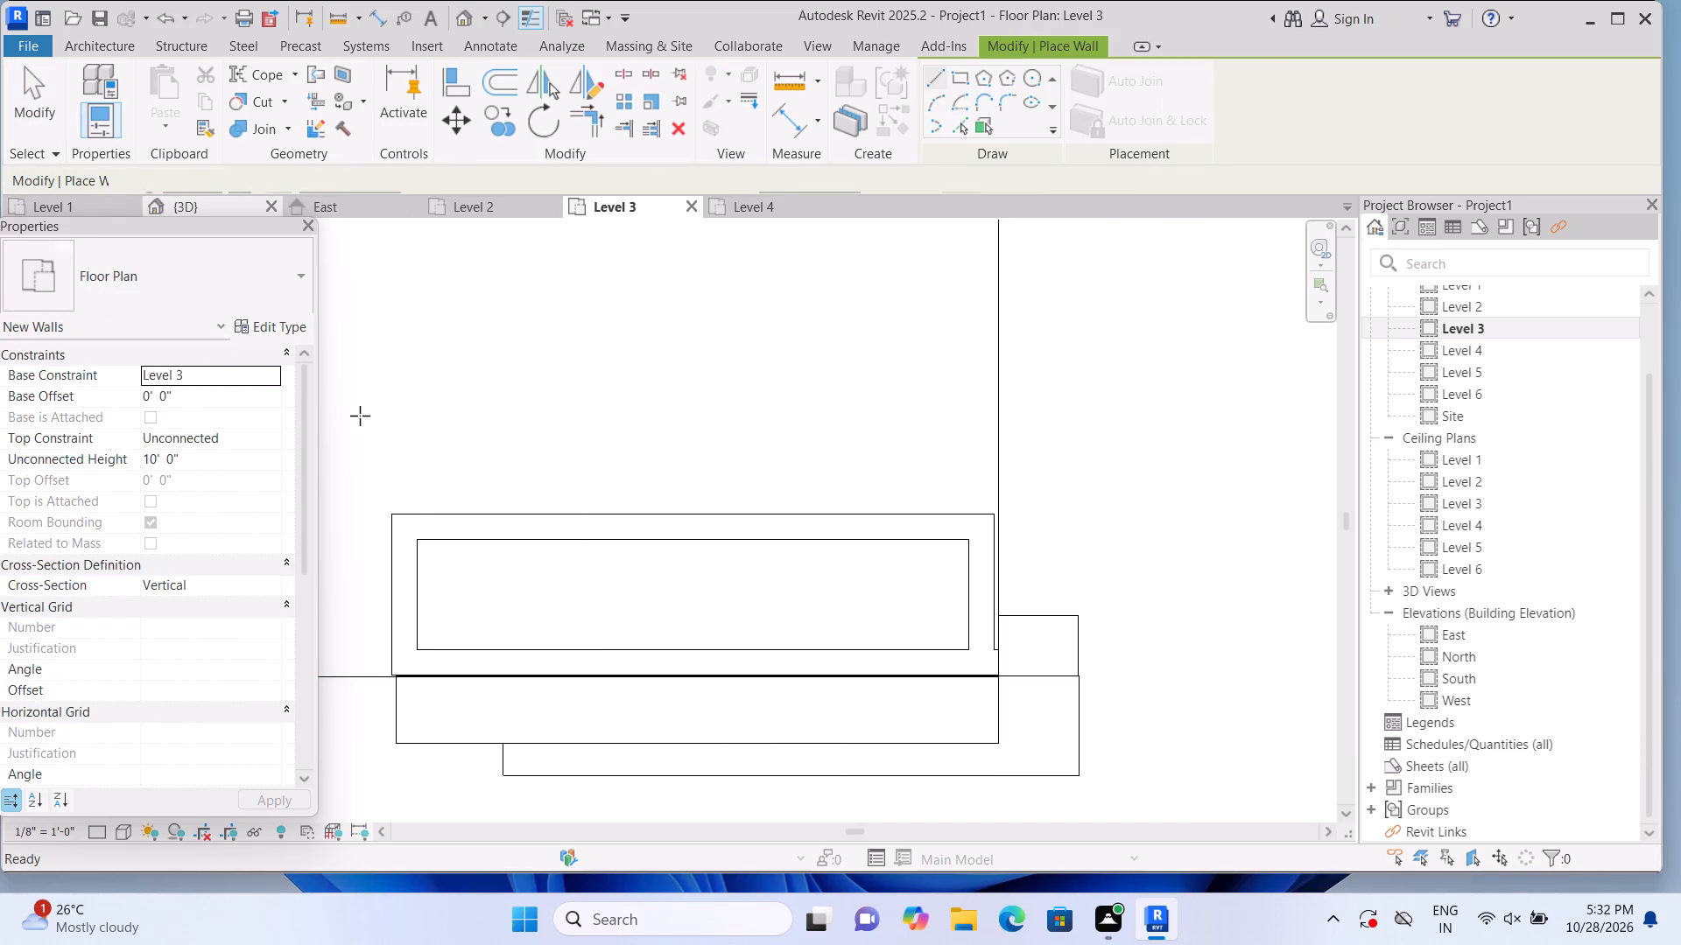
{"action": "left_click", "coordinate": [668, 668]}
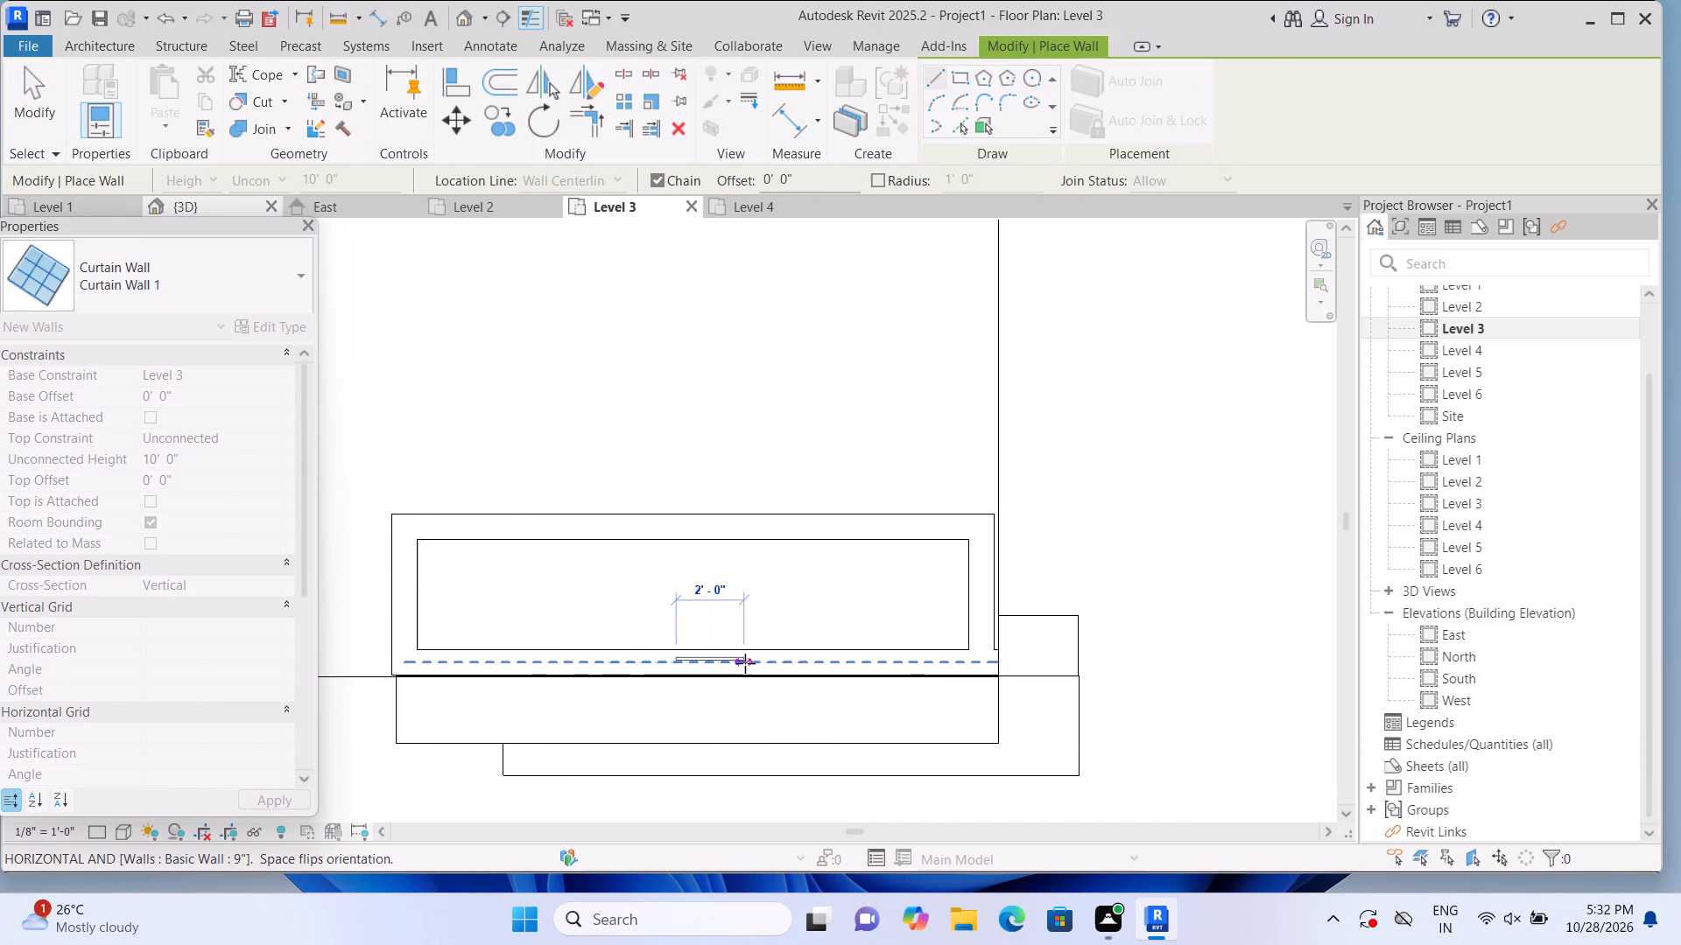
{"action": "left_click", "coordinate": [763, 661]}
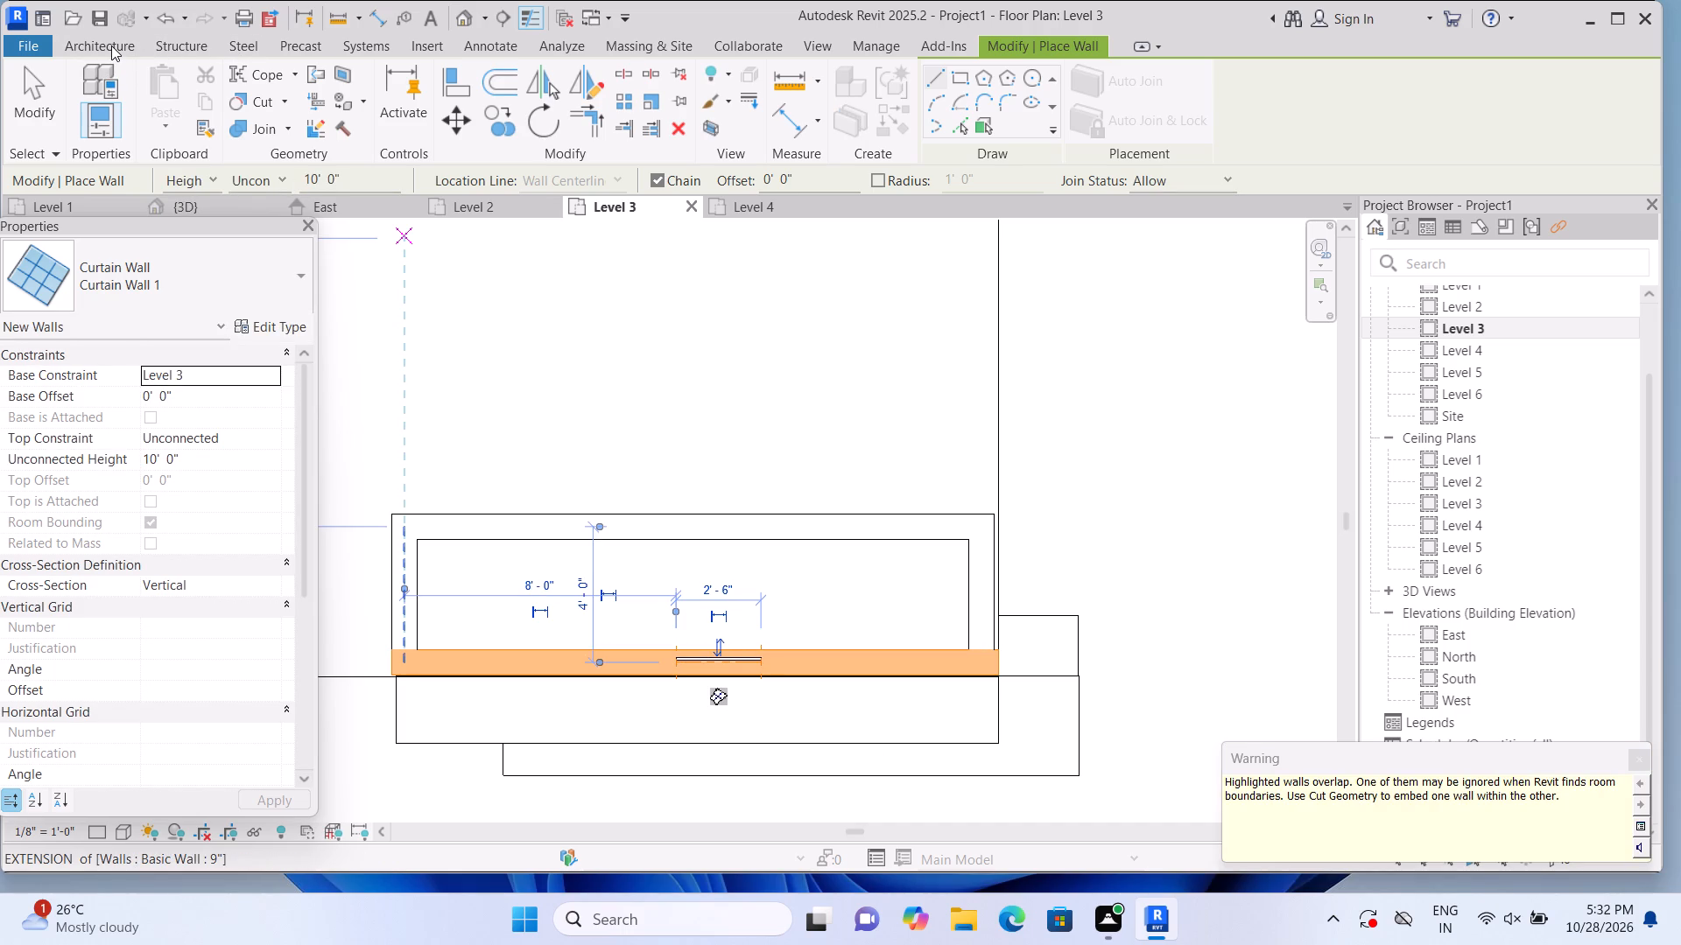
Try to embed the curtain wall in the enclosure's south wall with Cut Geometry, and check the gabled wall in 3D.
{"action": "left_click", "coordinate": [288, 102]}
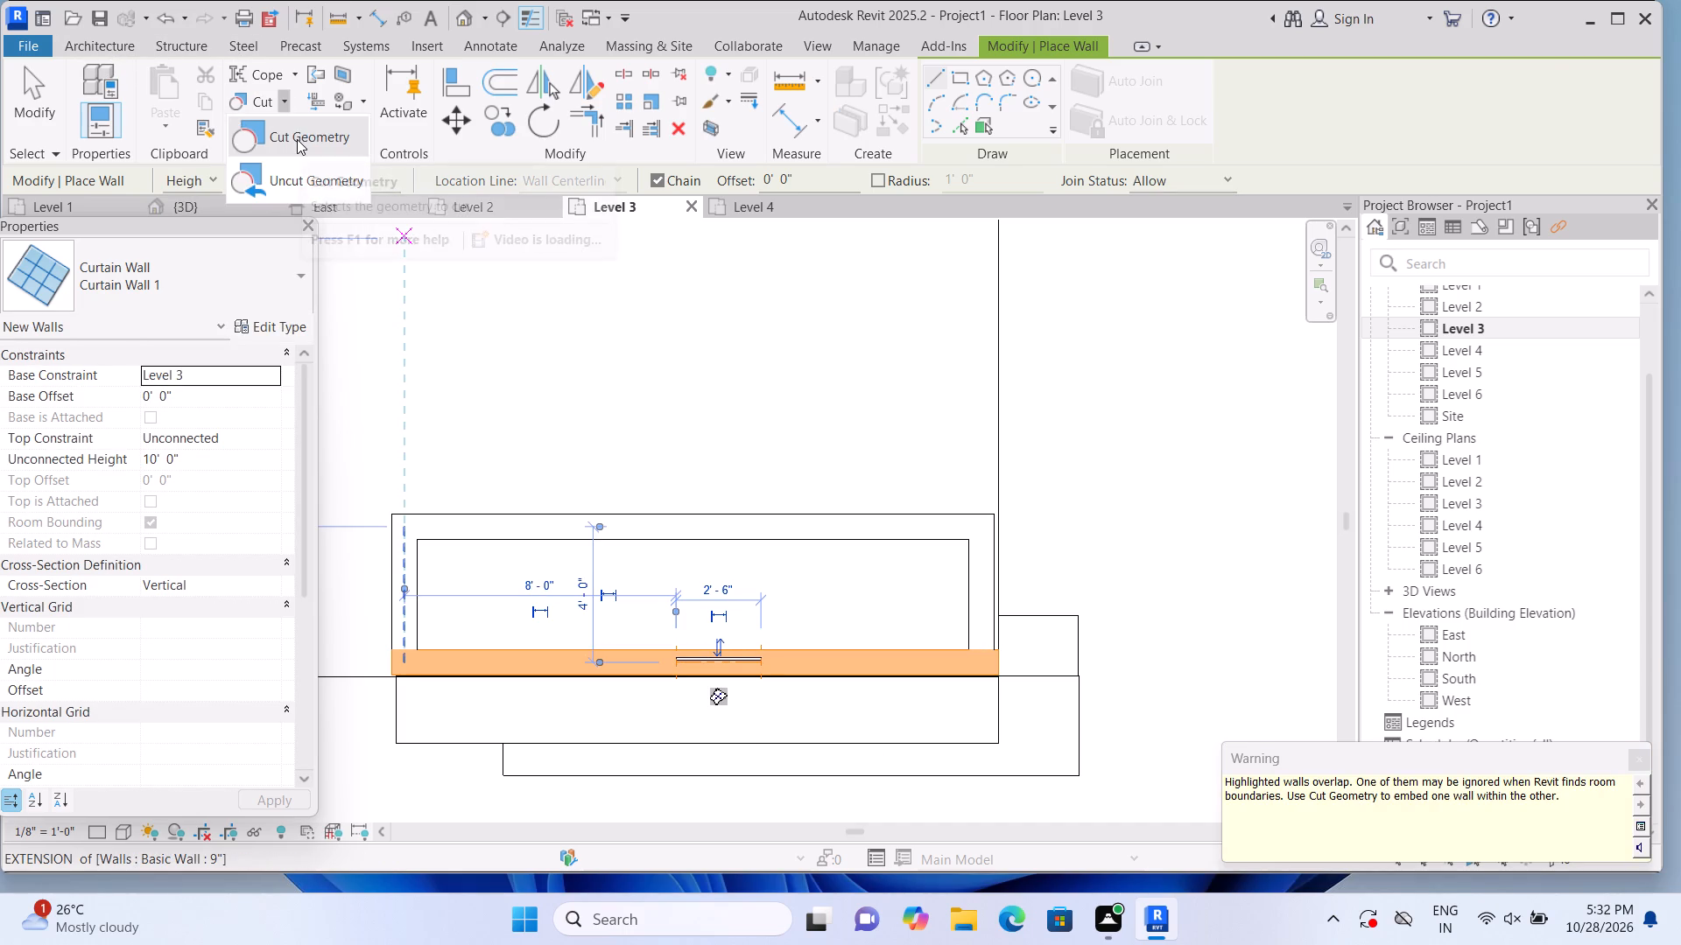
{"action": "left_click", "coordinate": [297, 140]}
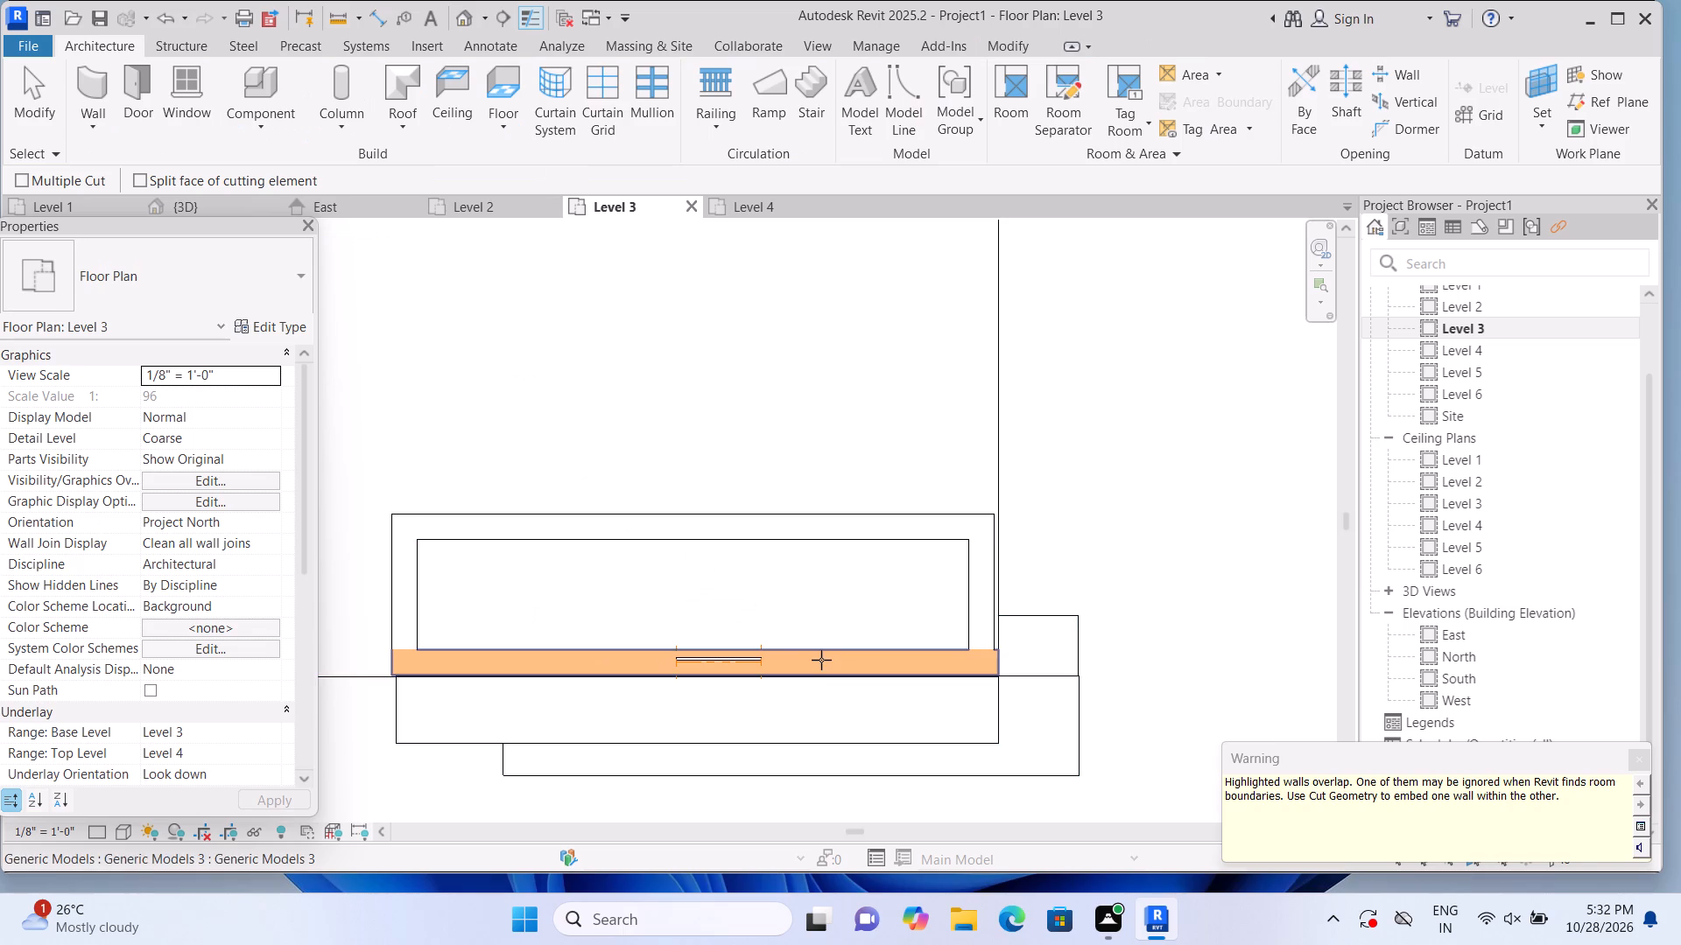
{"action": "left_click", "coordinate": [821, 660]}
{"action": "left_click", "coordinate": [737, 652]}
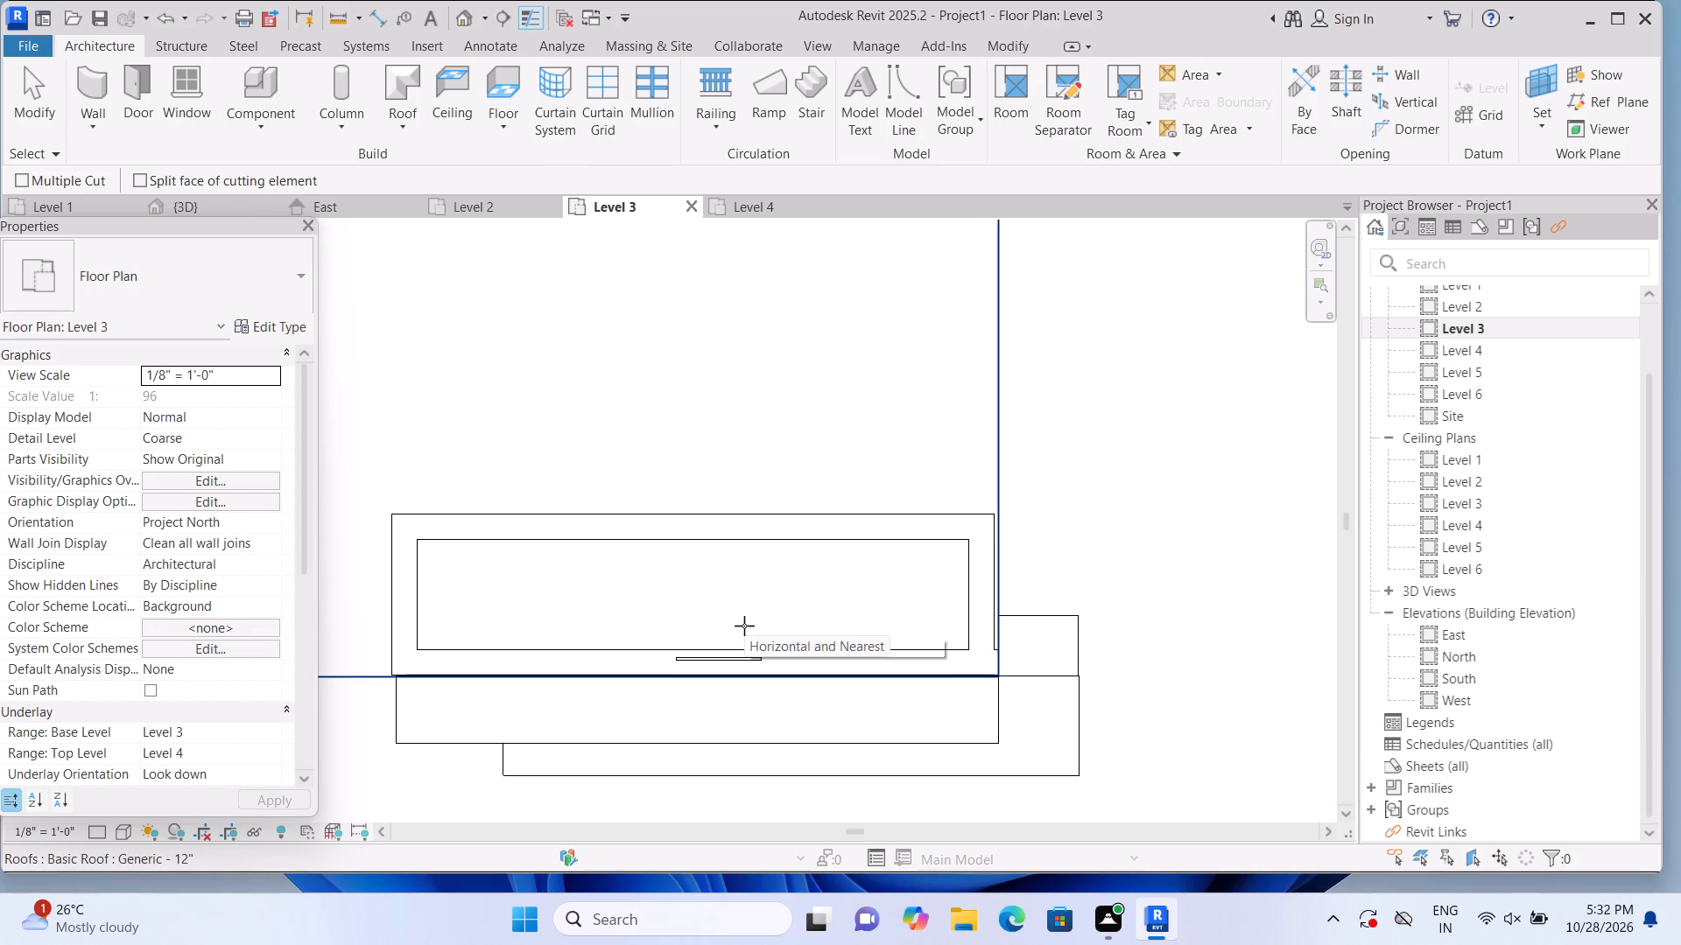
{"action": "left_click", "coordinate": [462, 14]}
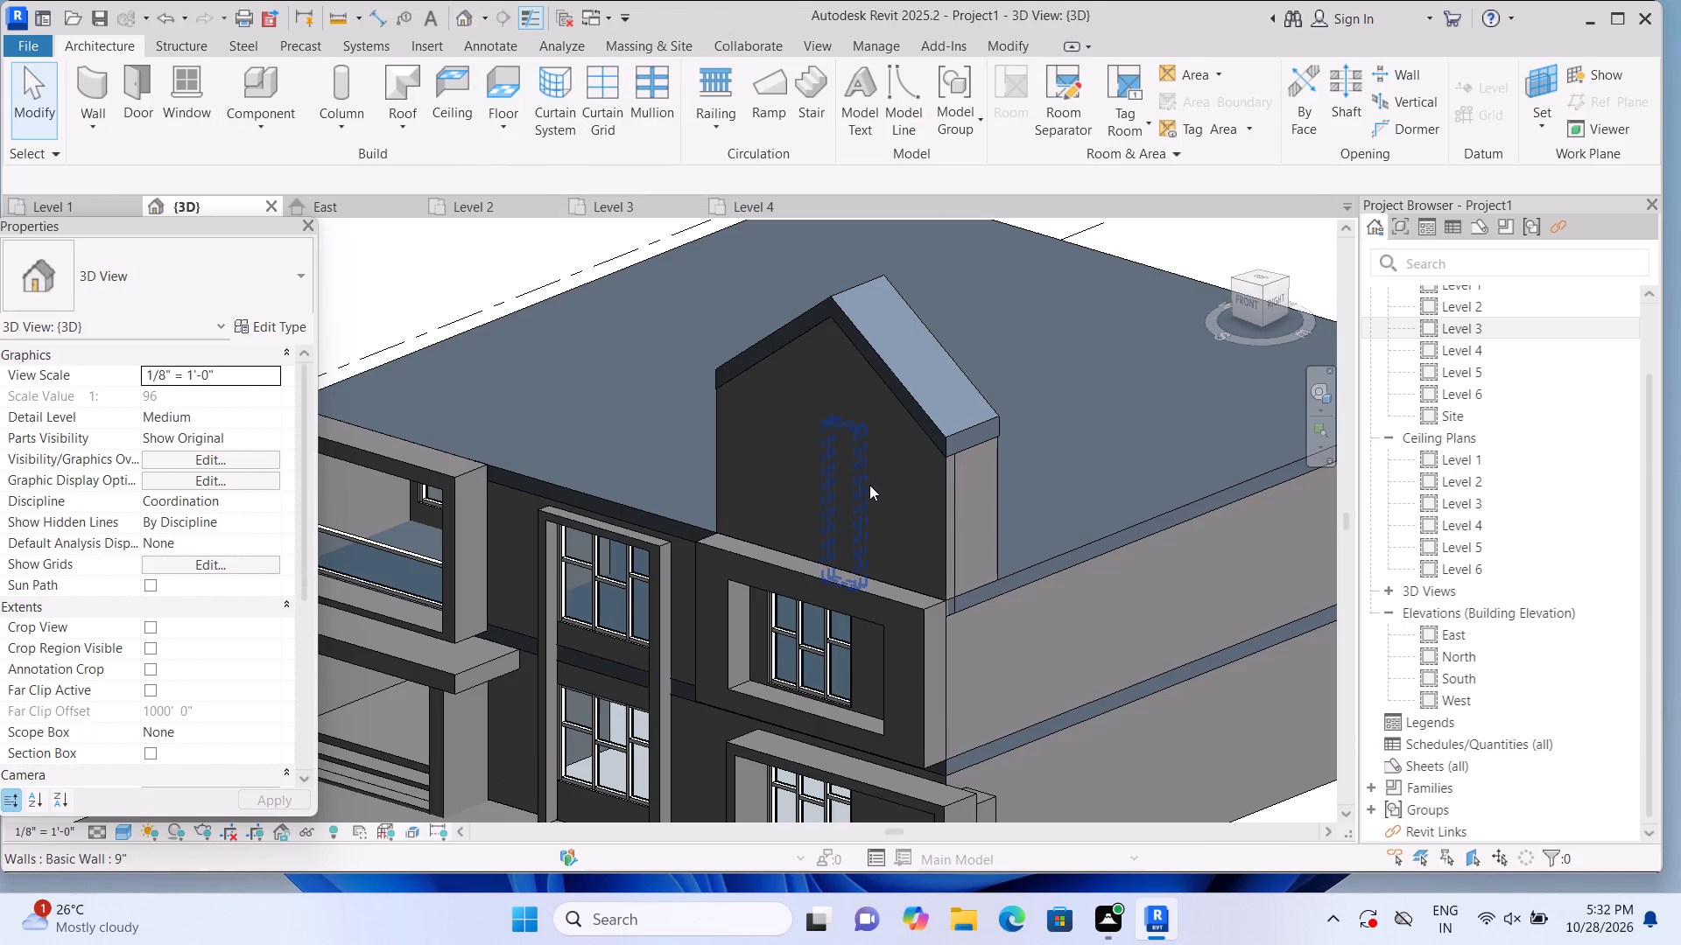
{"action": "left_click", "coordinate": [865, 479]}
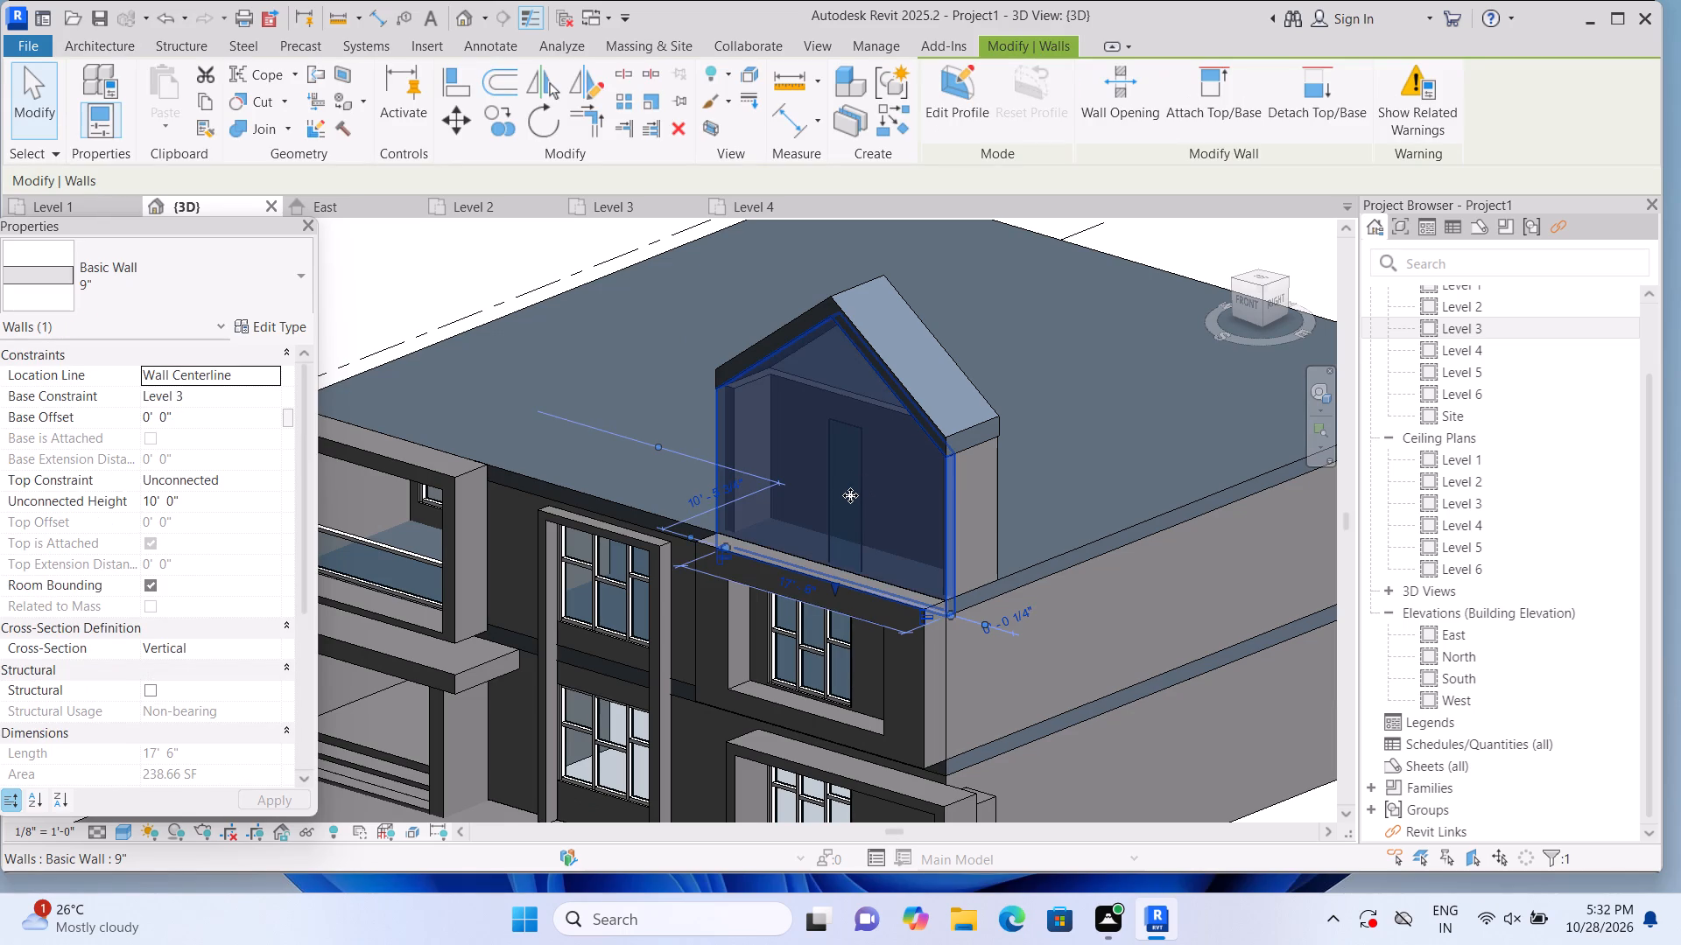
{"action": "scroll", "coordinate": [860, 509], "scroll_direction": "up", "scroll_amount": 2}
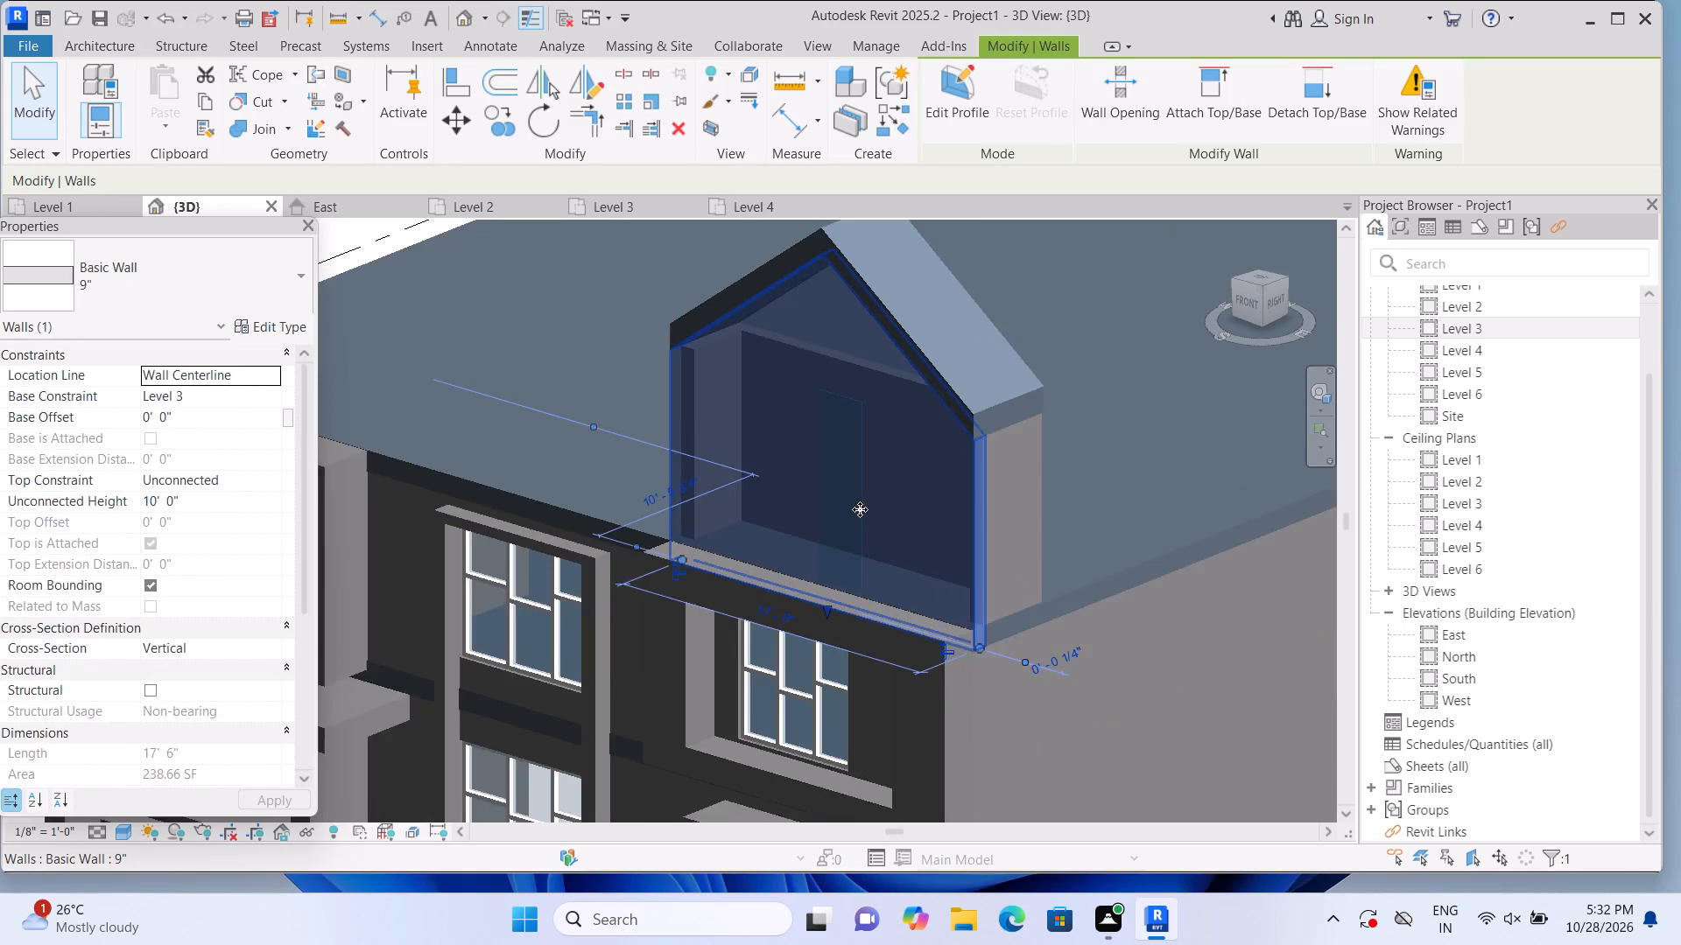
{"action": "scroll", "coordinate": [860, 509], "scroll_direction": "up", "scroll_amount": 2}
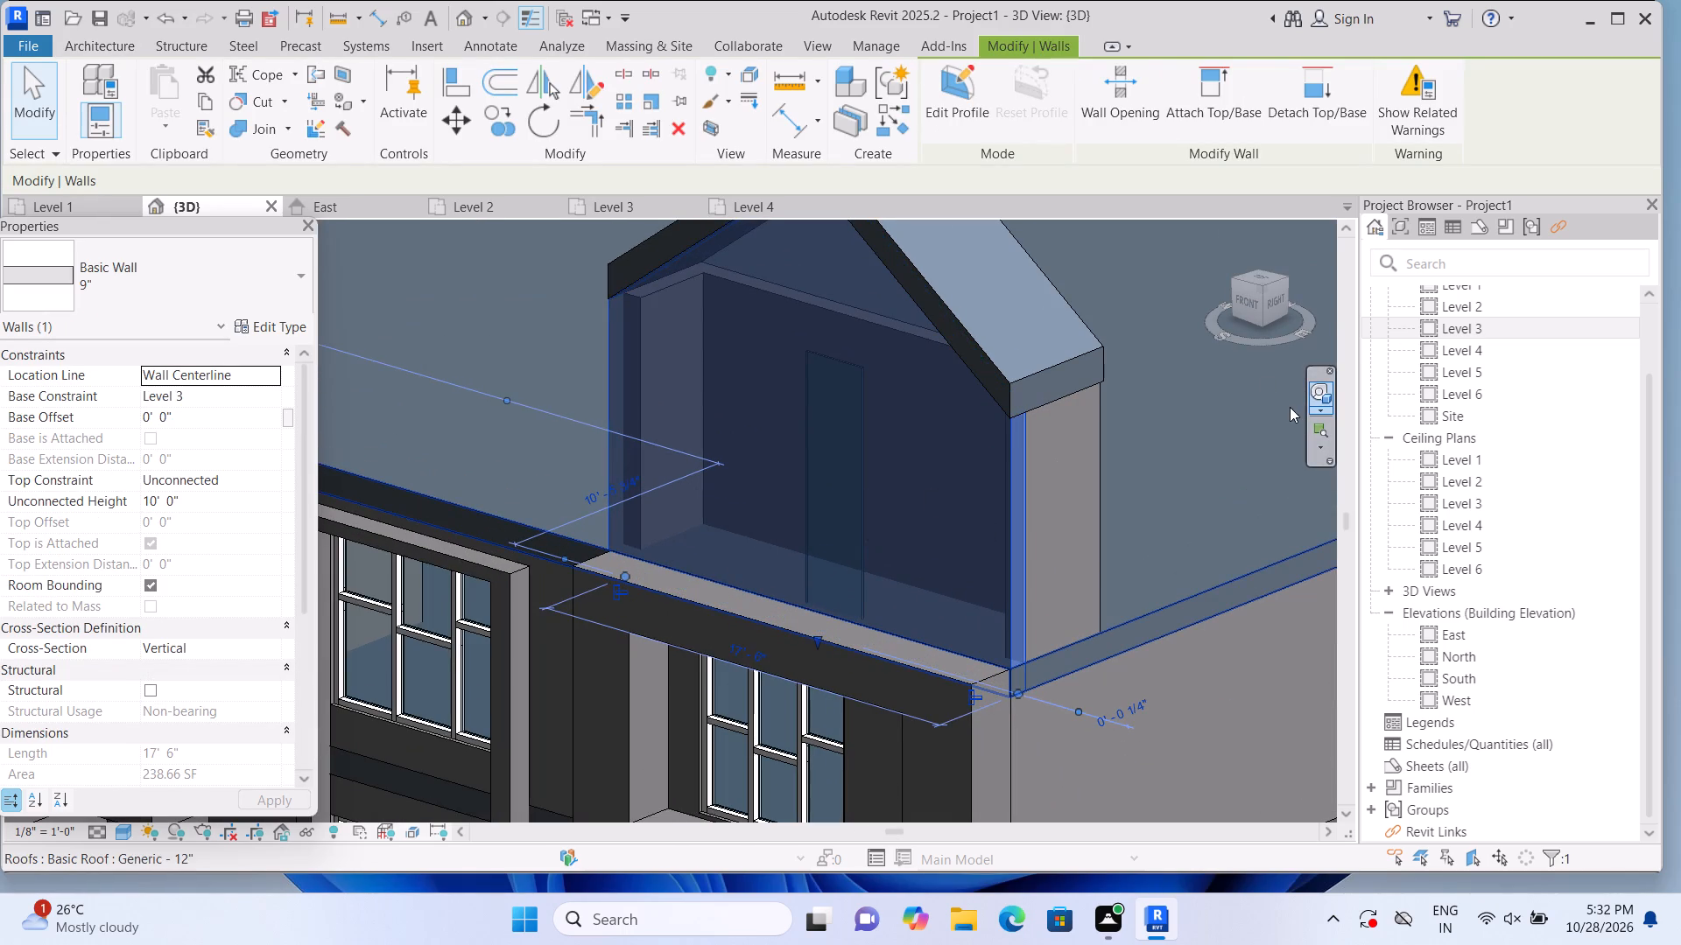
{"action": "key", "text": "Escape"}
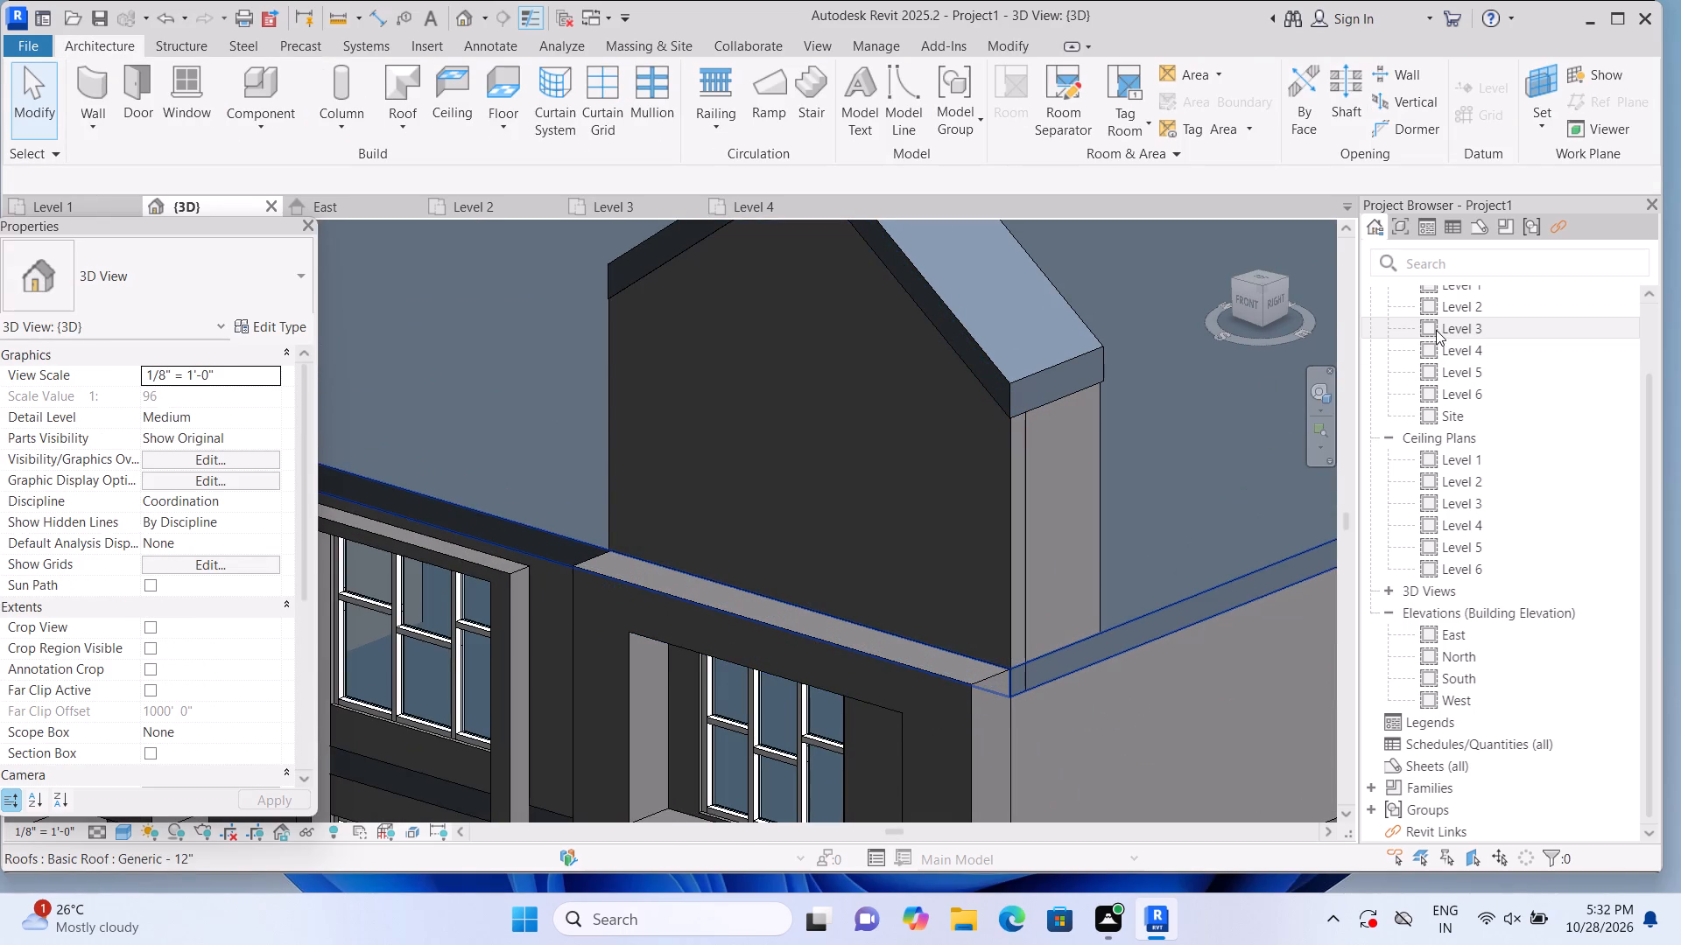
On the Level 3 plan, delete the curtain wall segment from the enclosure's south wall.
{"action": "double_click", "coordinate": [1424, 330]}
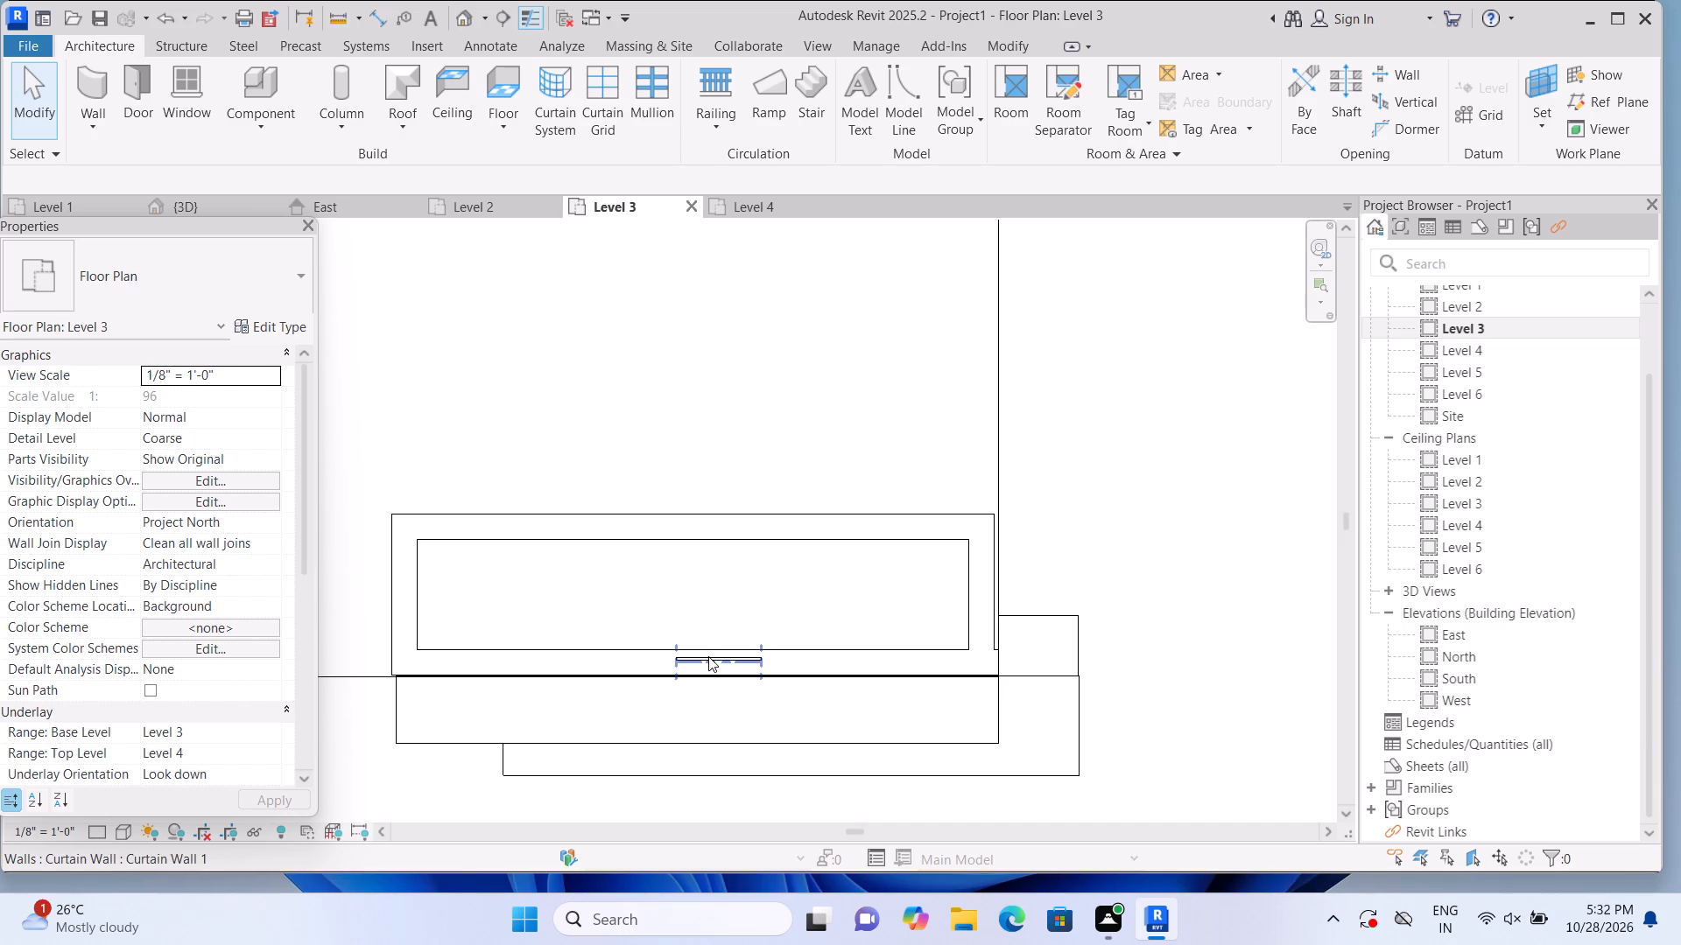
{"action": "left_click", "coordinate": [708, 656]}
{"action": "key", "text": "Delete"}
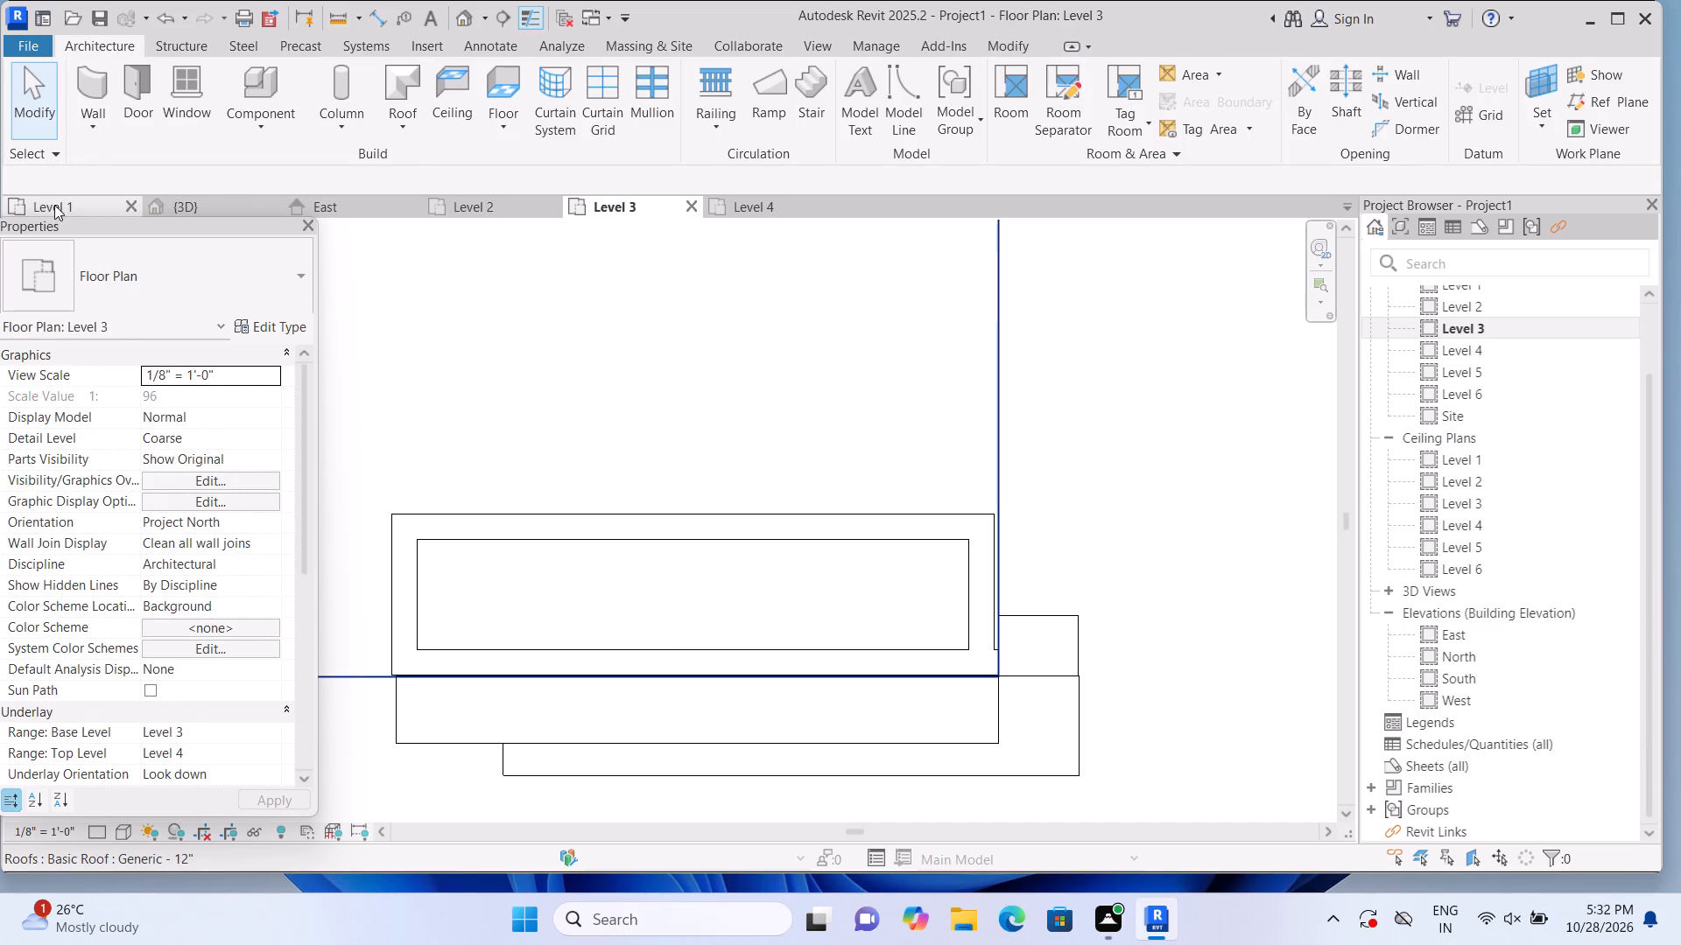
Draw a 2'-6" long Curtain Wall 1 segment on the south wall's centerline, starting 7'-6" from the west wall's centerline.
{"action": "left_click", "coordinate": [97, 75]}
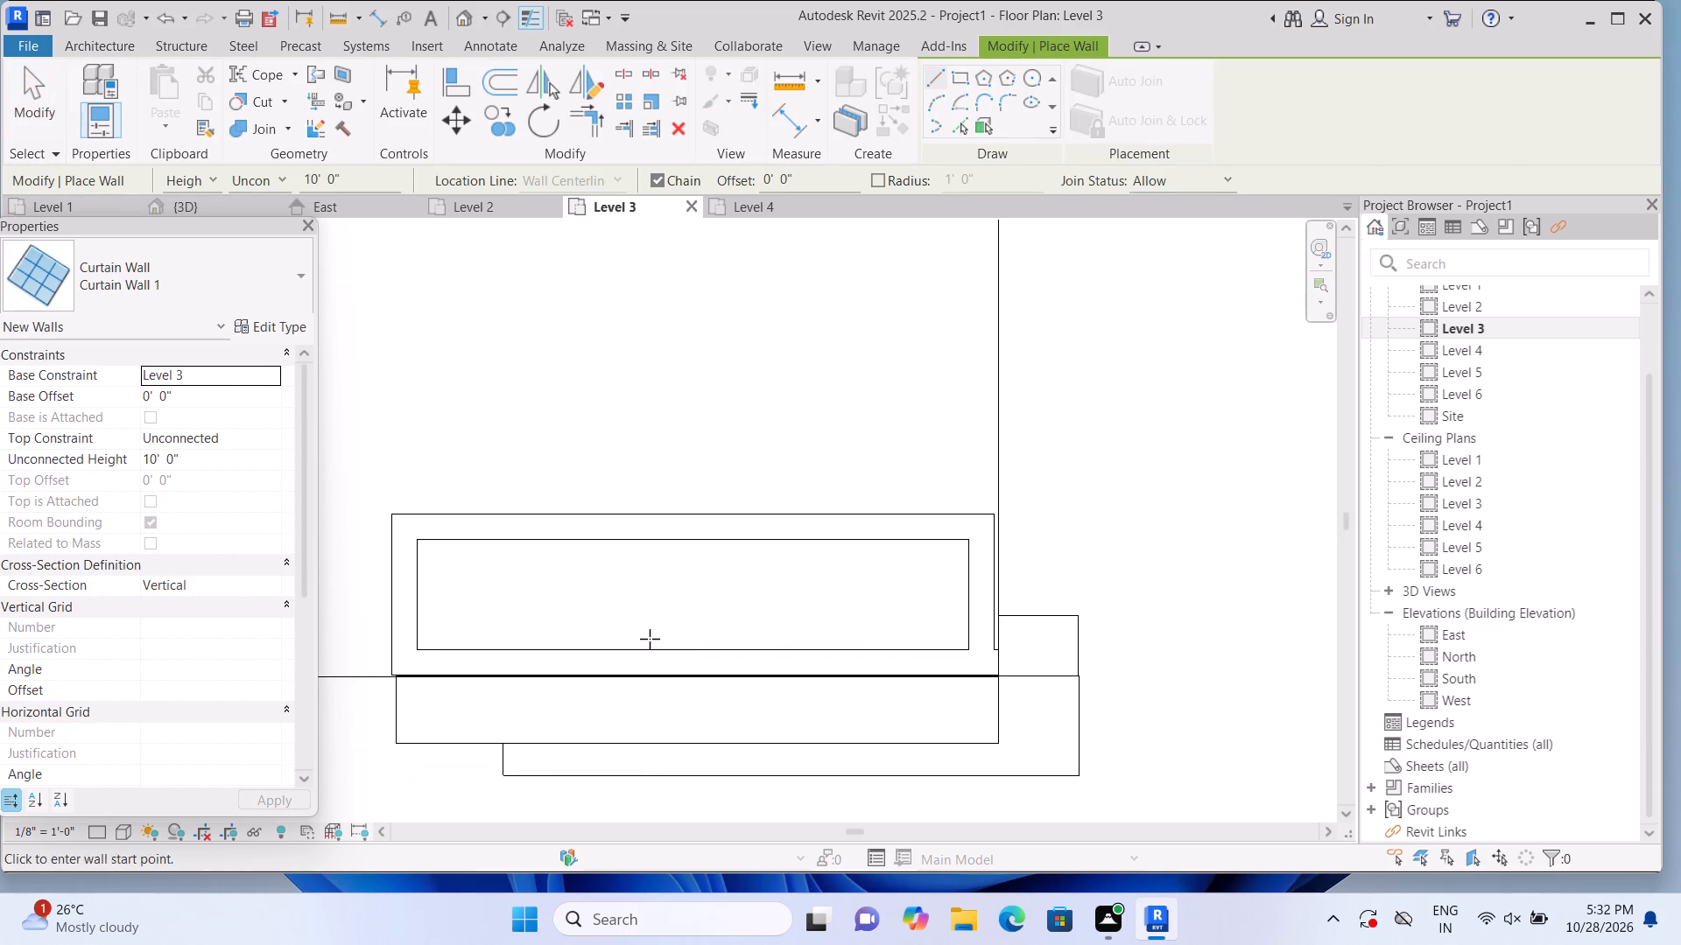
{"action": "left_click", "coordinate": [659, 662]}
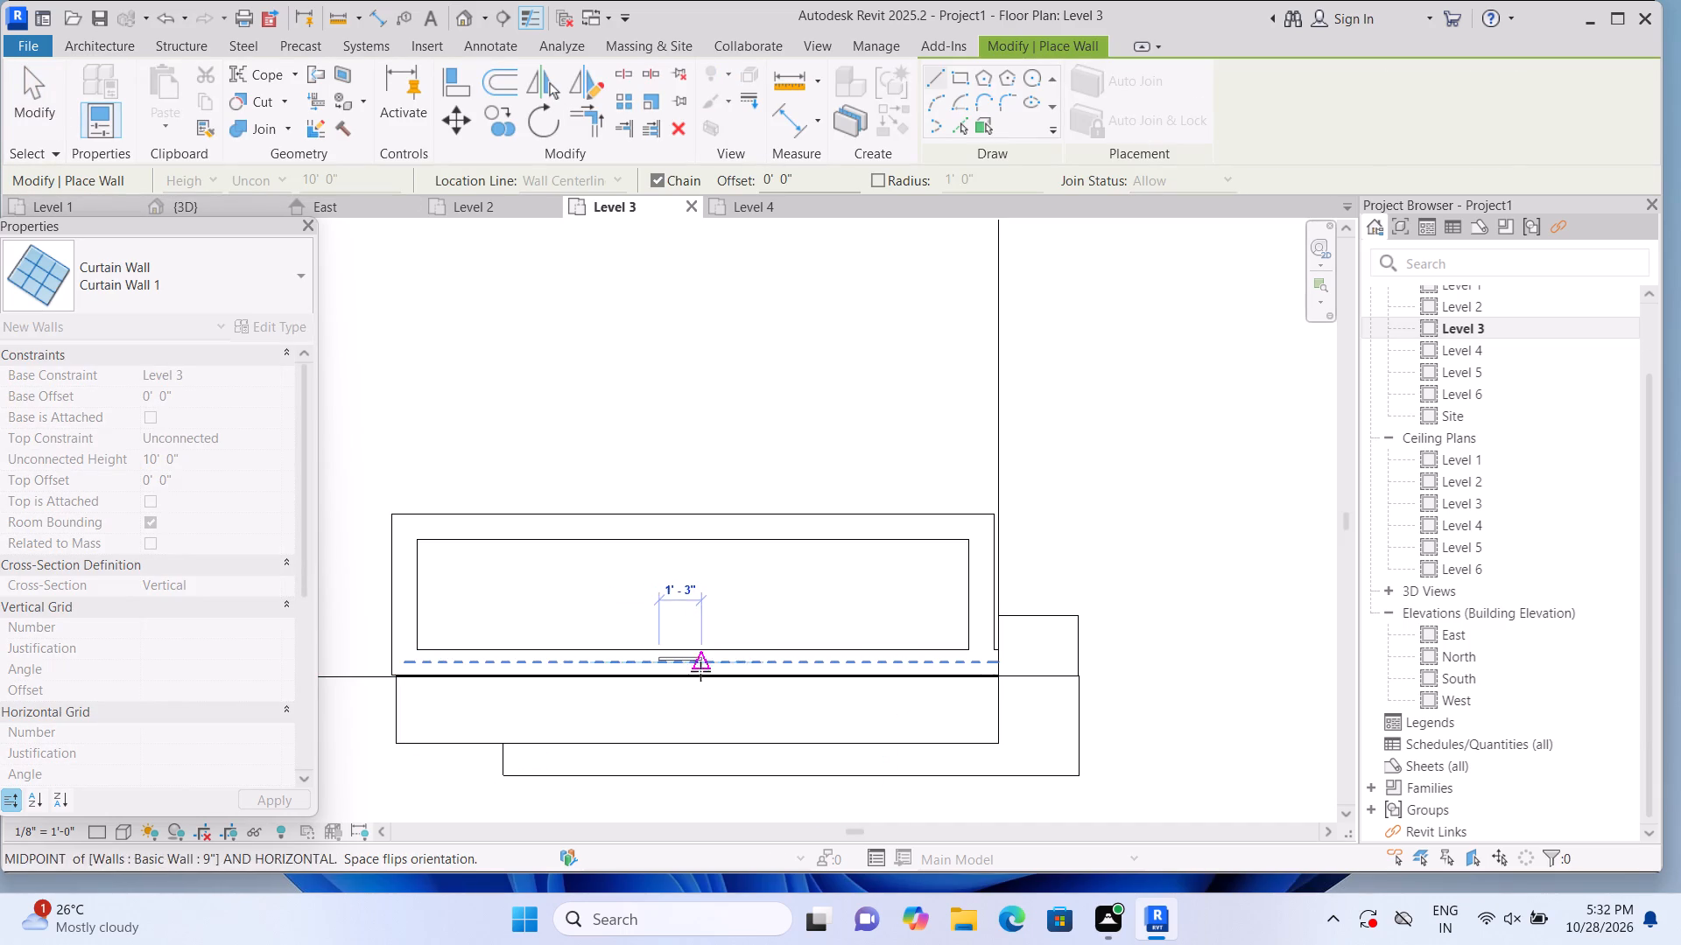
{"action": "left_click", "coordinate": [739, 664]}
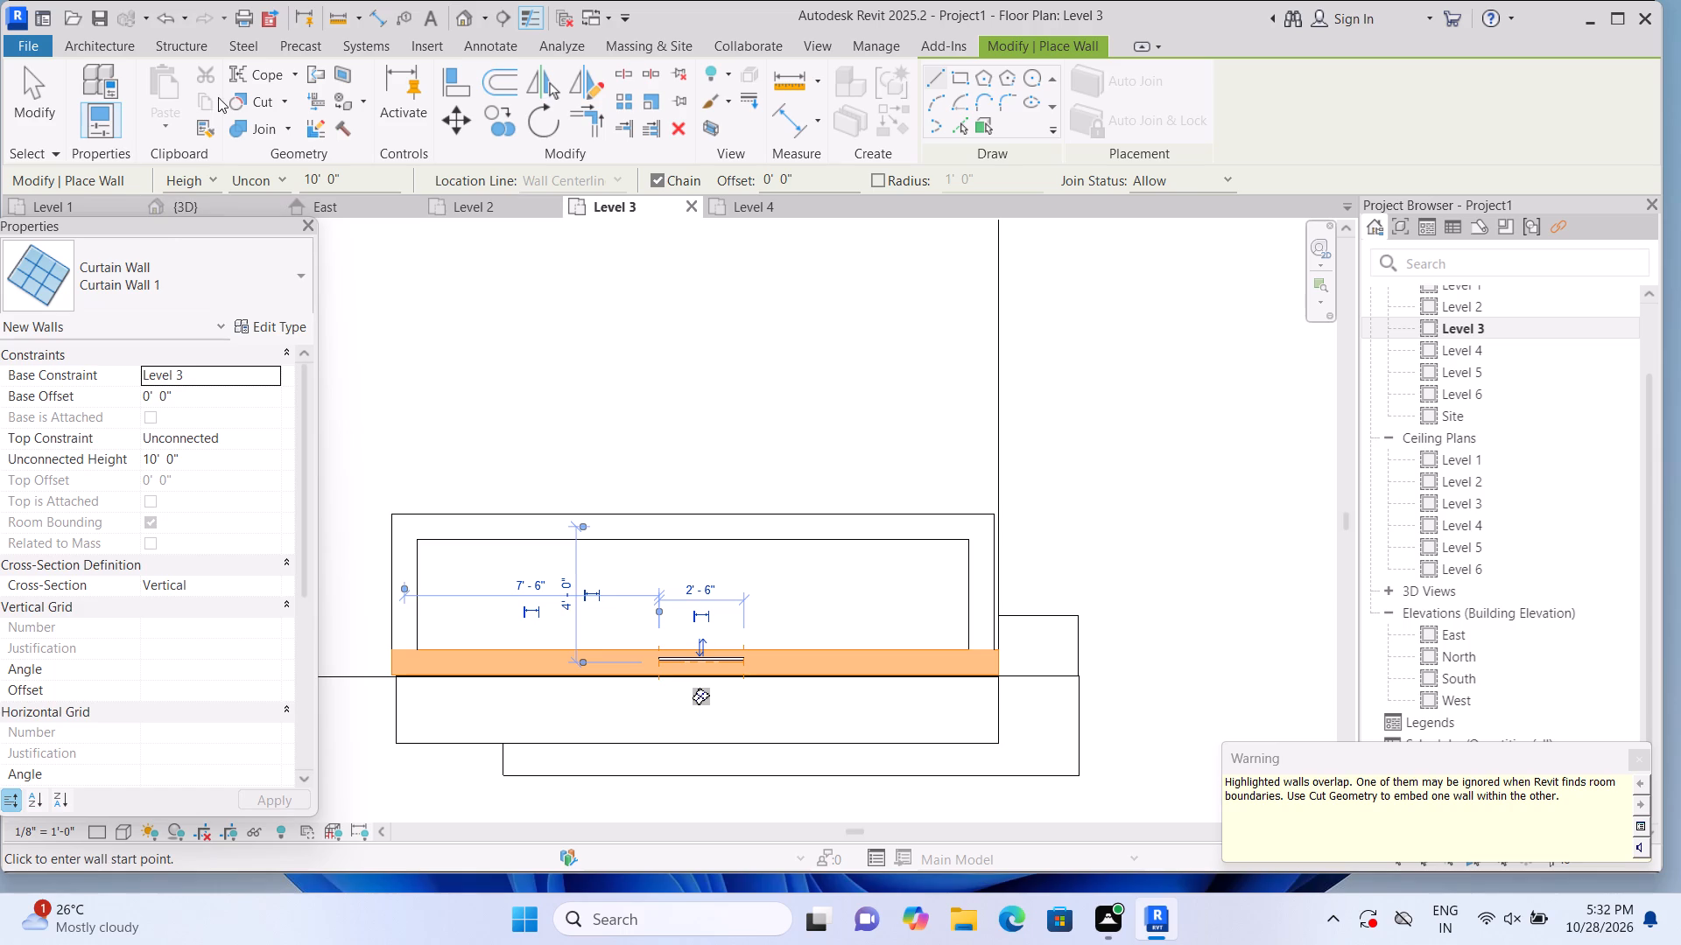
Cut the enclosure's 9" south wall with the curtain wall segment using Cut Geometry, and show the opening in 3D.
{"action": "left_click", "coordinate": [285, 94]}
{"action": "left_click", "coordinate": [290, 142]}
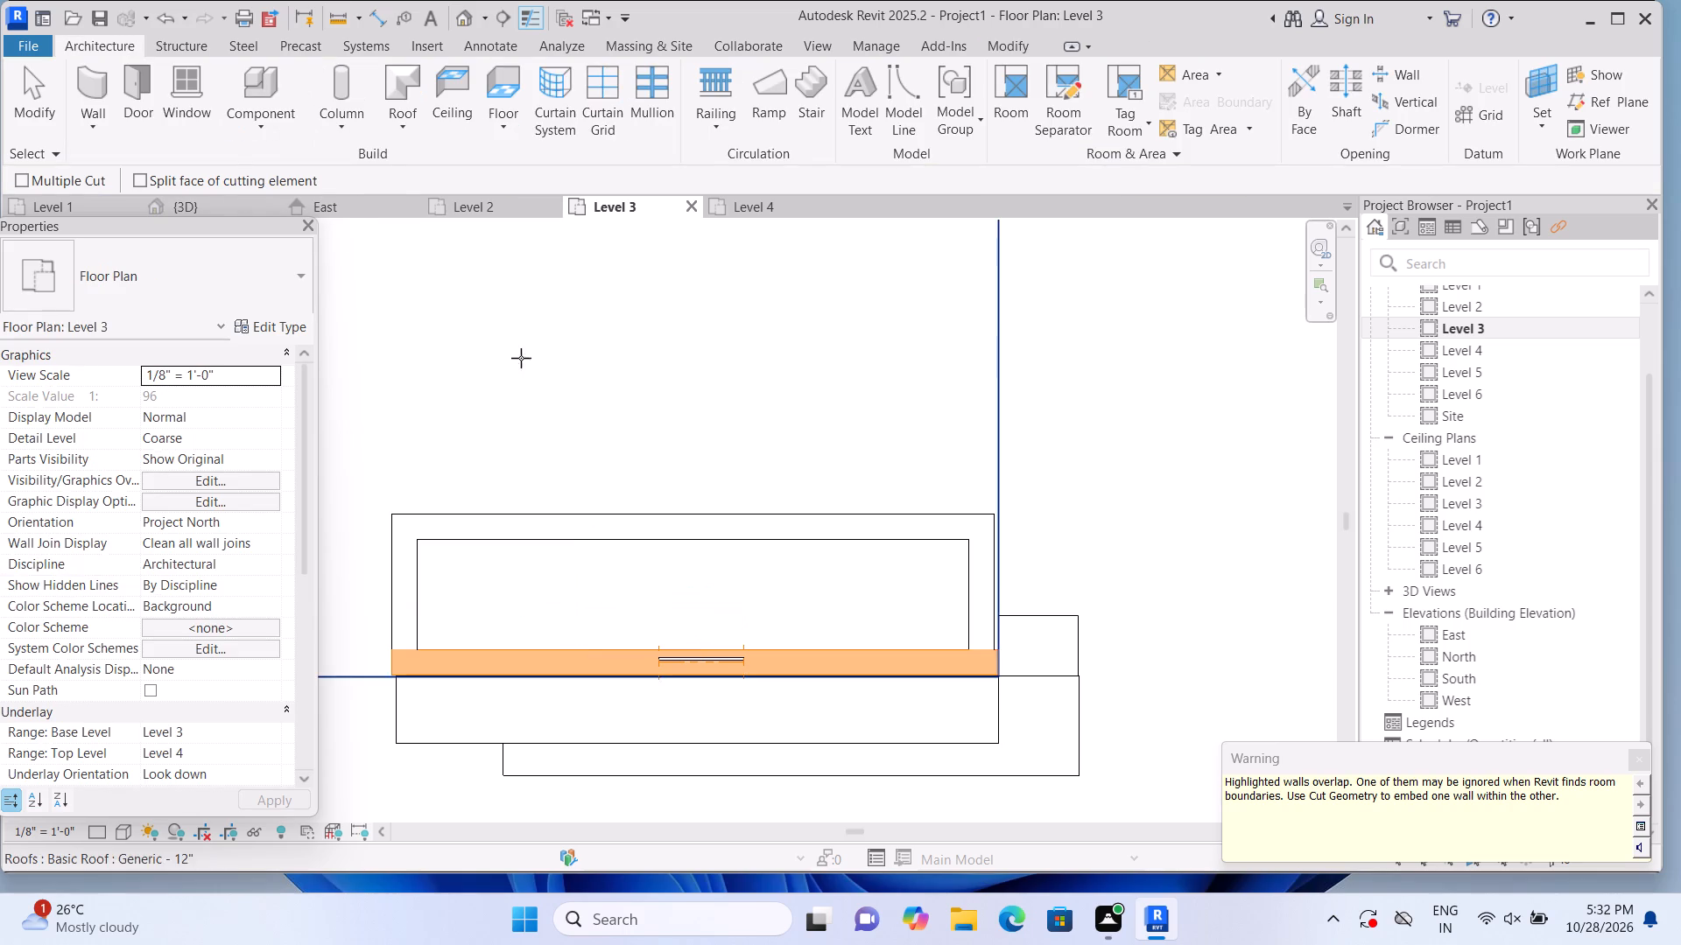
{"action": "left_click", "coordinate": [832, 659]}
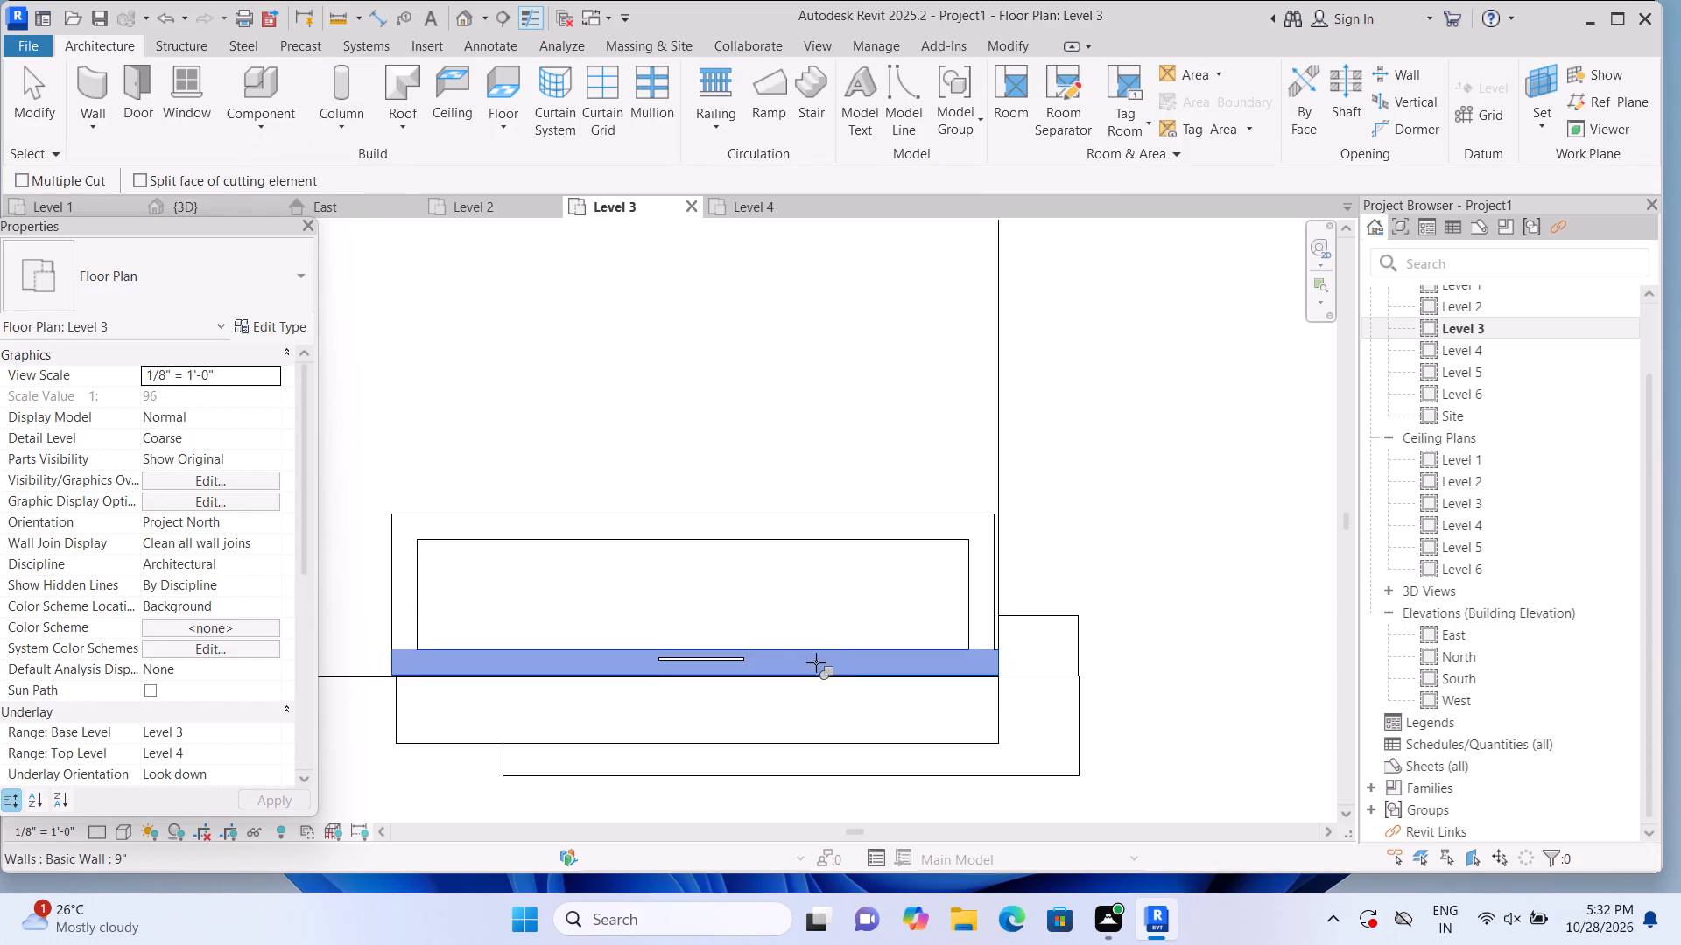
{"action": "left_click", "coordinate": [709, 661]}
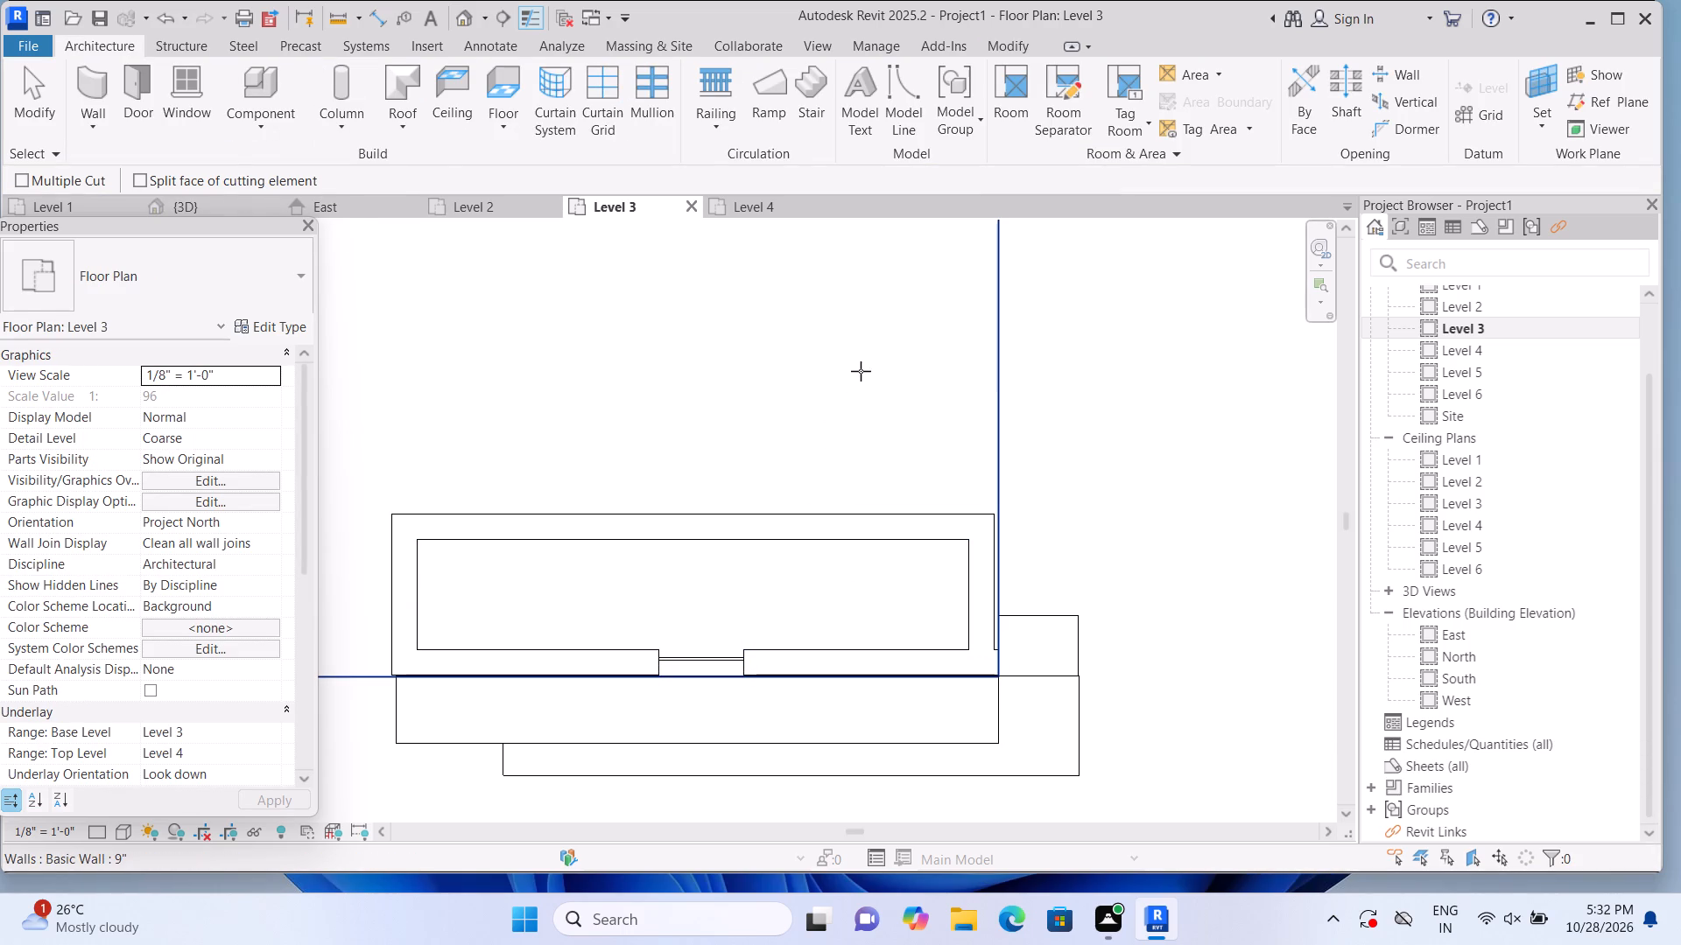
{"action": "left_click", "coordinate": [467, 22]}
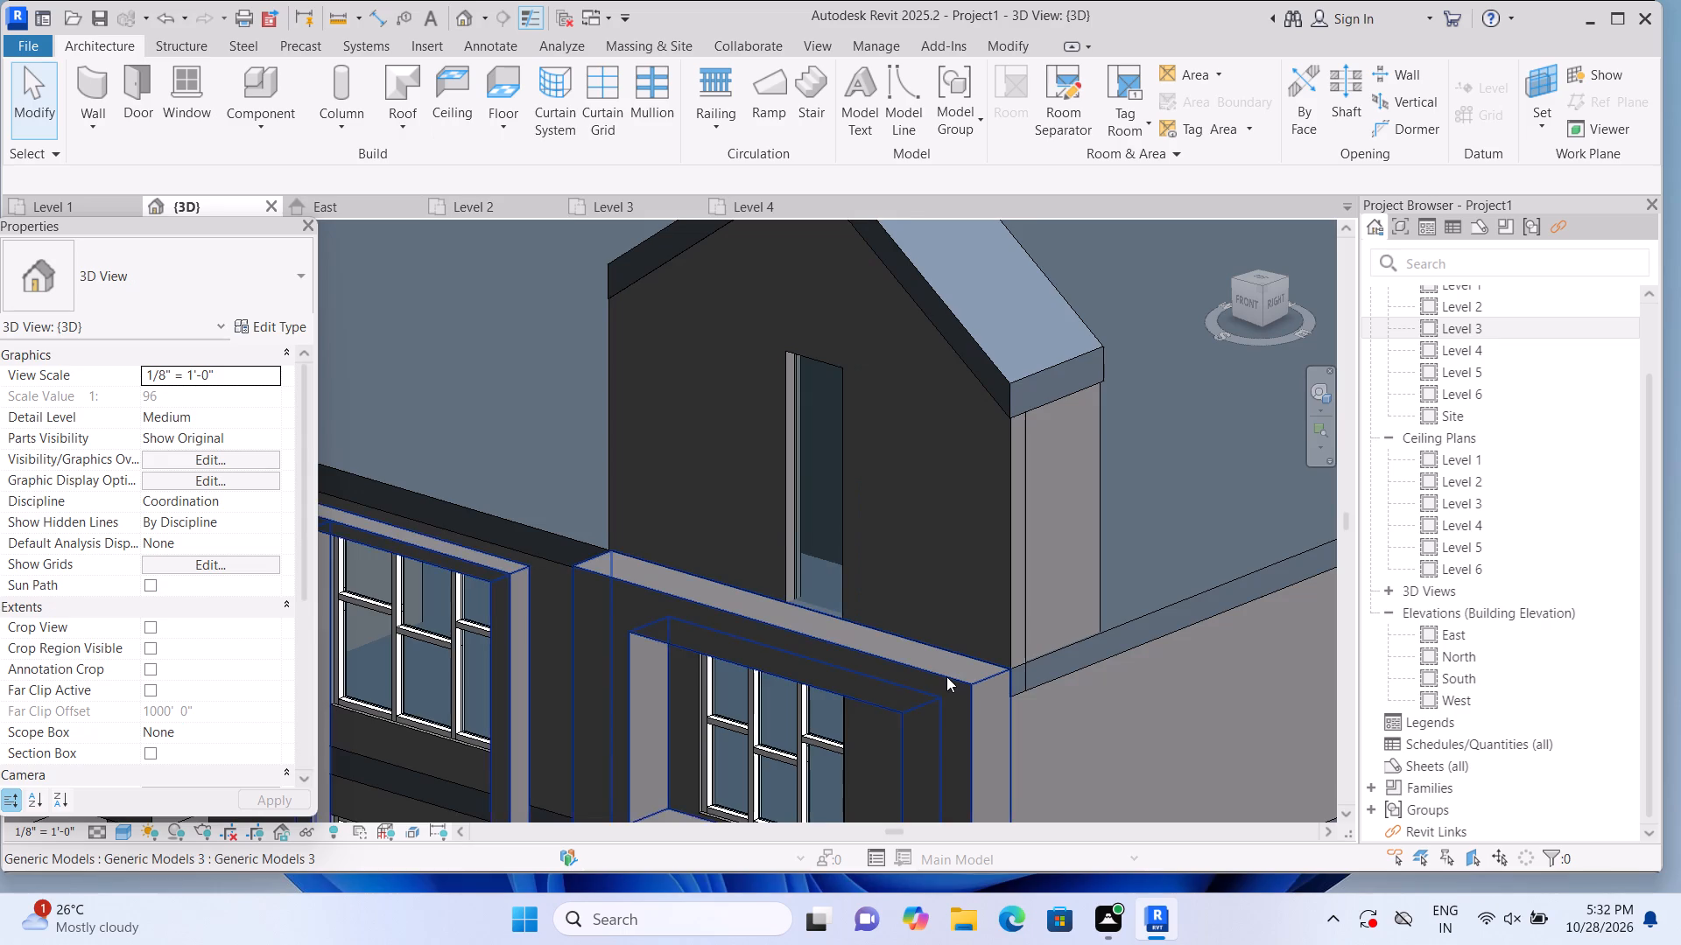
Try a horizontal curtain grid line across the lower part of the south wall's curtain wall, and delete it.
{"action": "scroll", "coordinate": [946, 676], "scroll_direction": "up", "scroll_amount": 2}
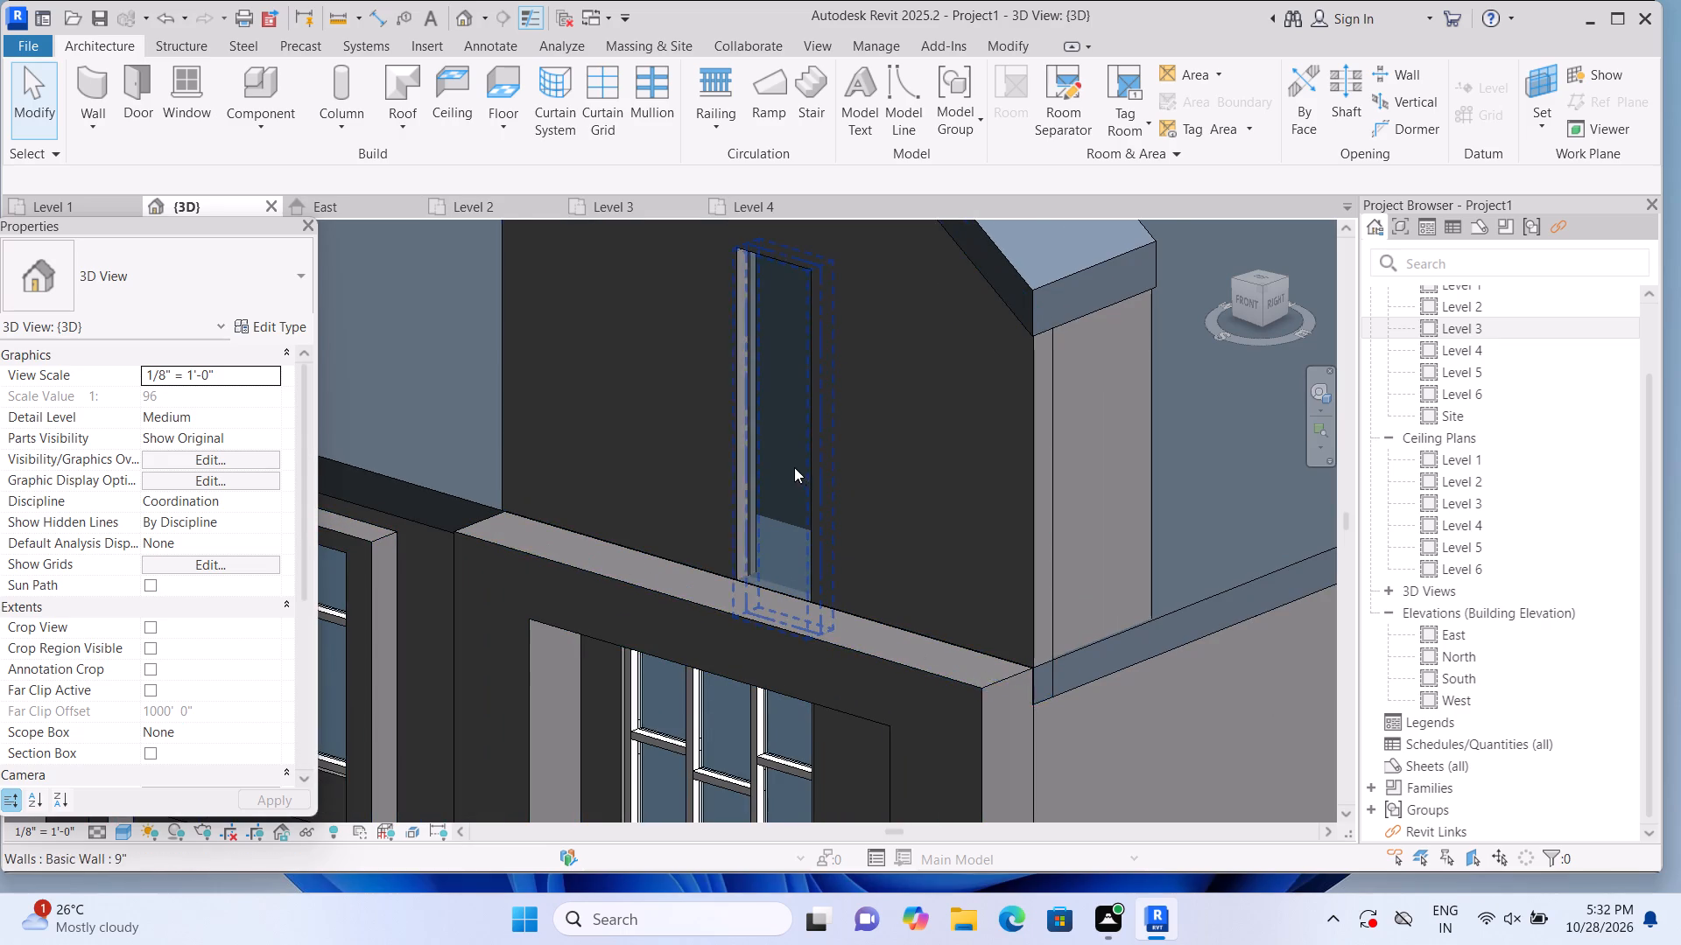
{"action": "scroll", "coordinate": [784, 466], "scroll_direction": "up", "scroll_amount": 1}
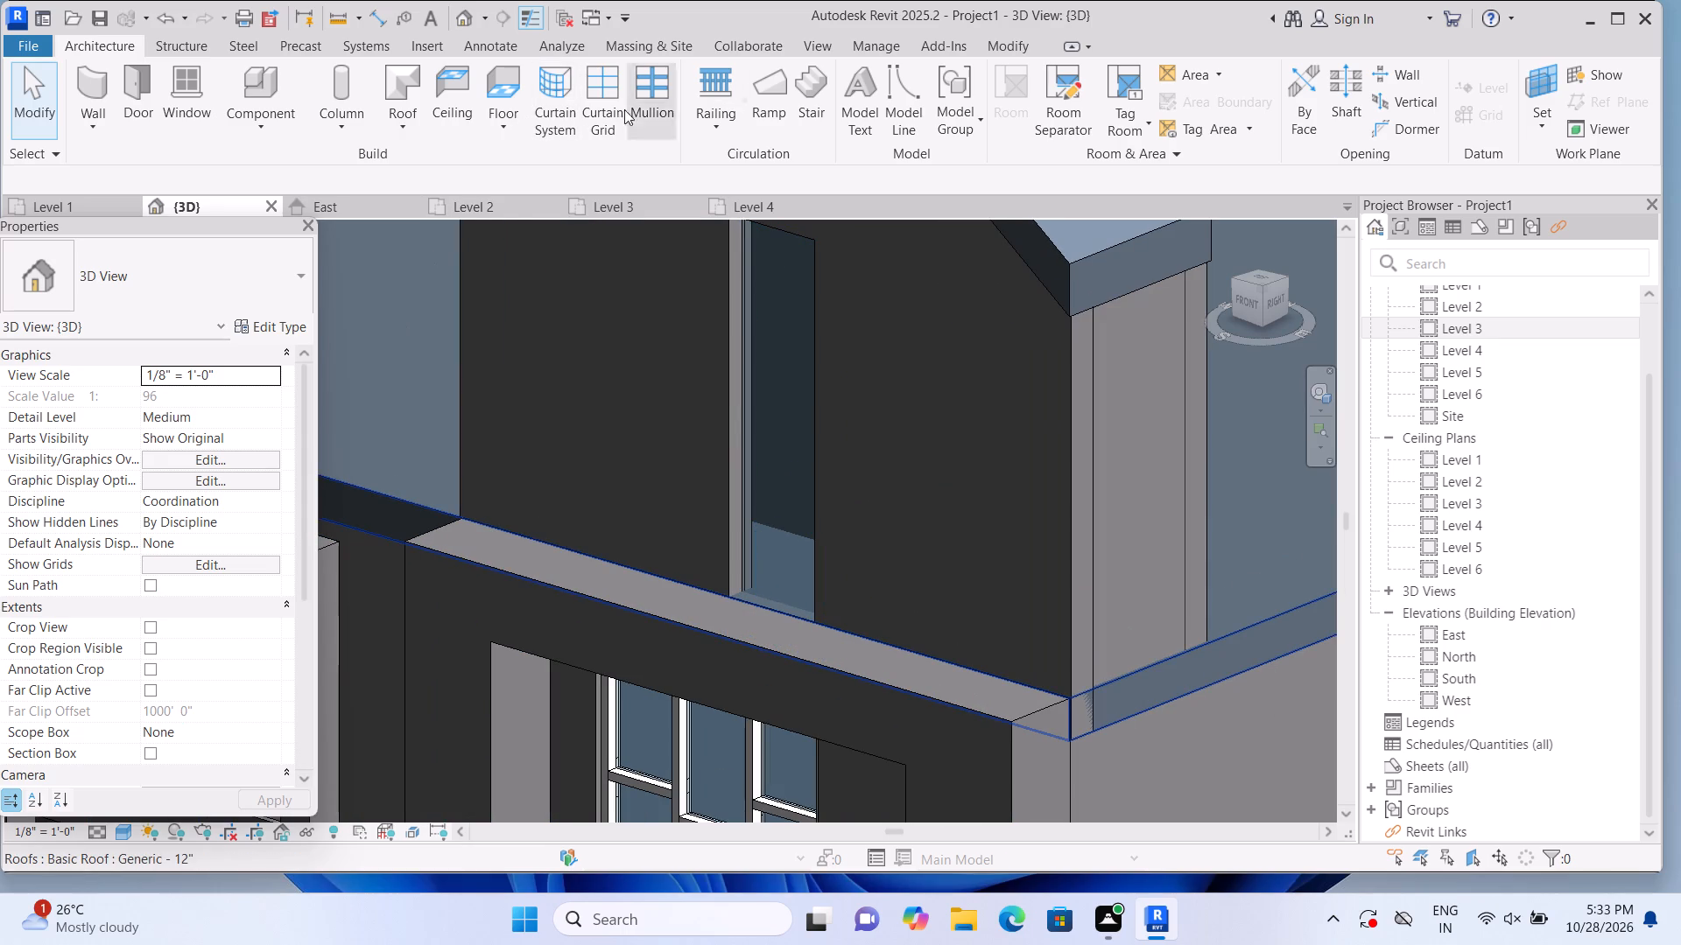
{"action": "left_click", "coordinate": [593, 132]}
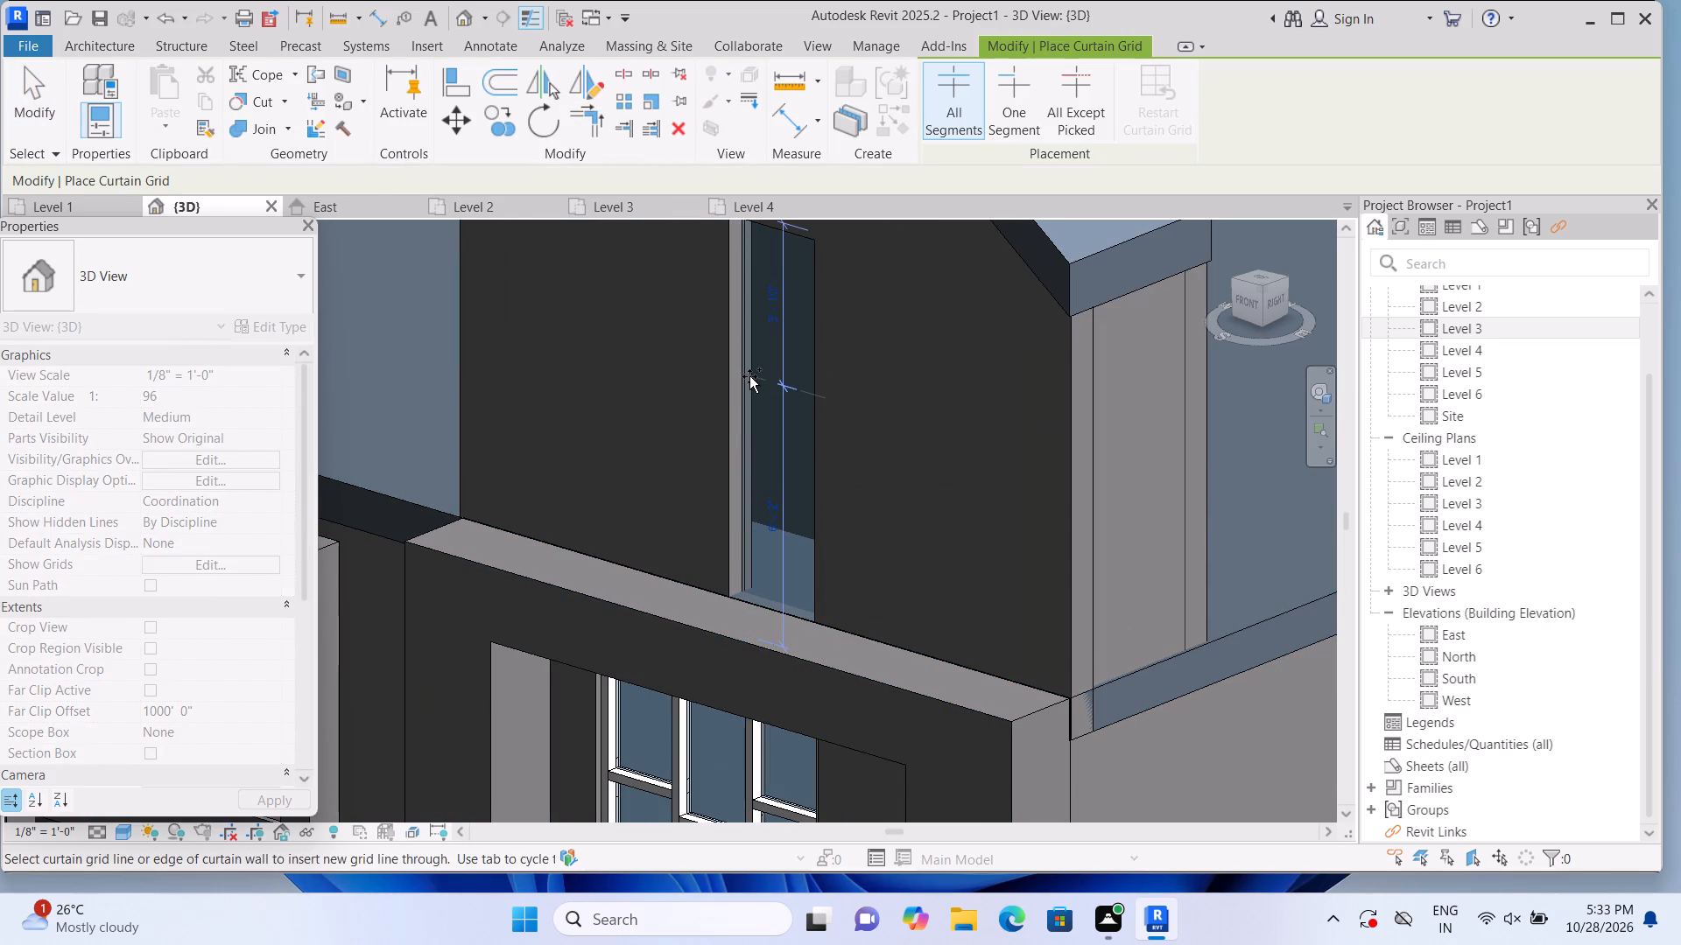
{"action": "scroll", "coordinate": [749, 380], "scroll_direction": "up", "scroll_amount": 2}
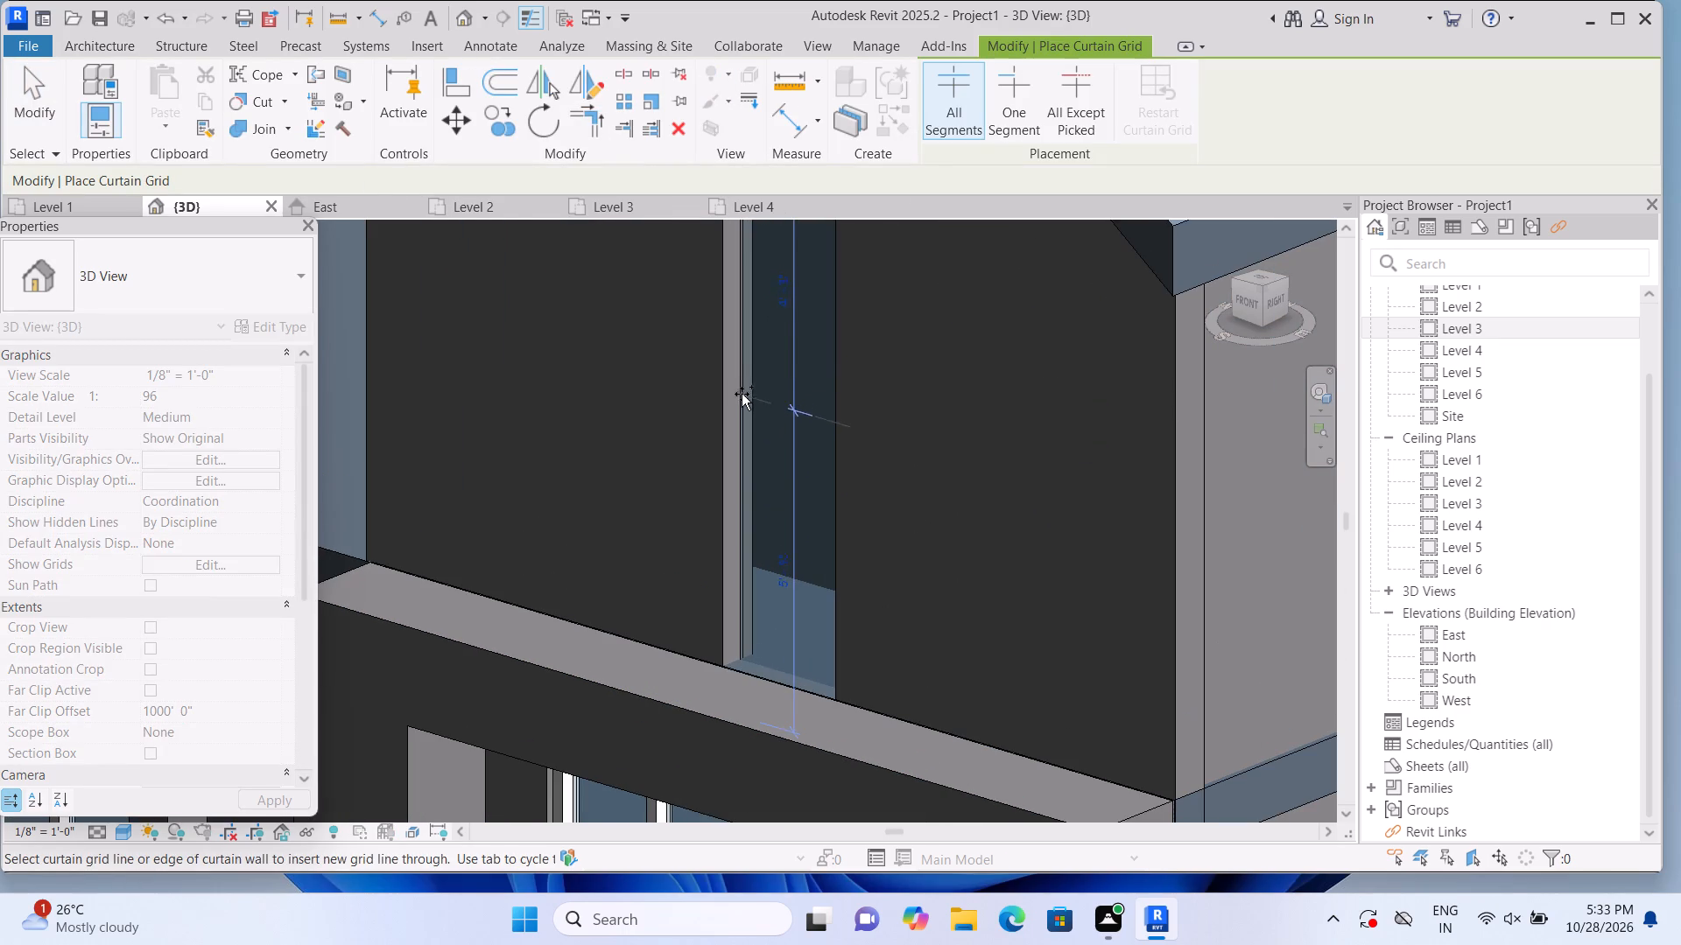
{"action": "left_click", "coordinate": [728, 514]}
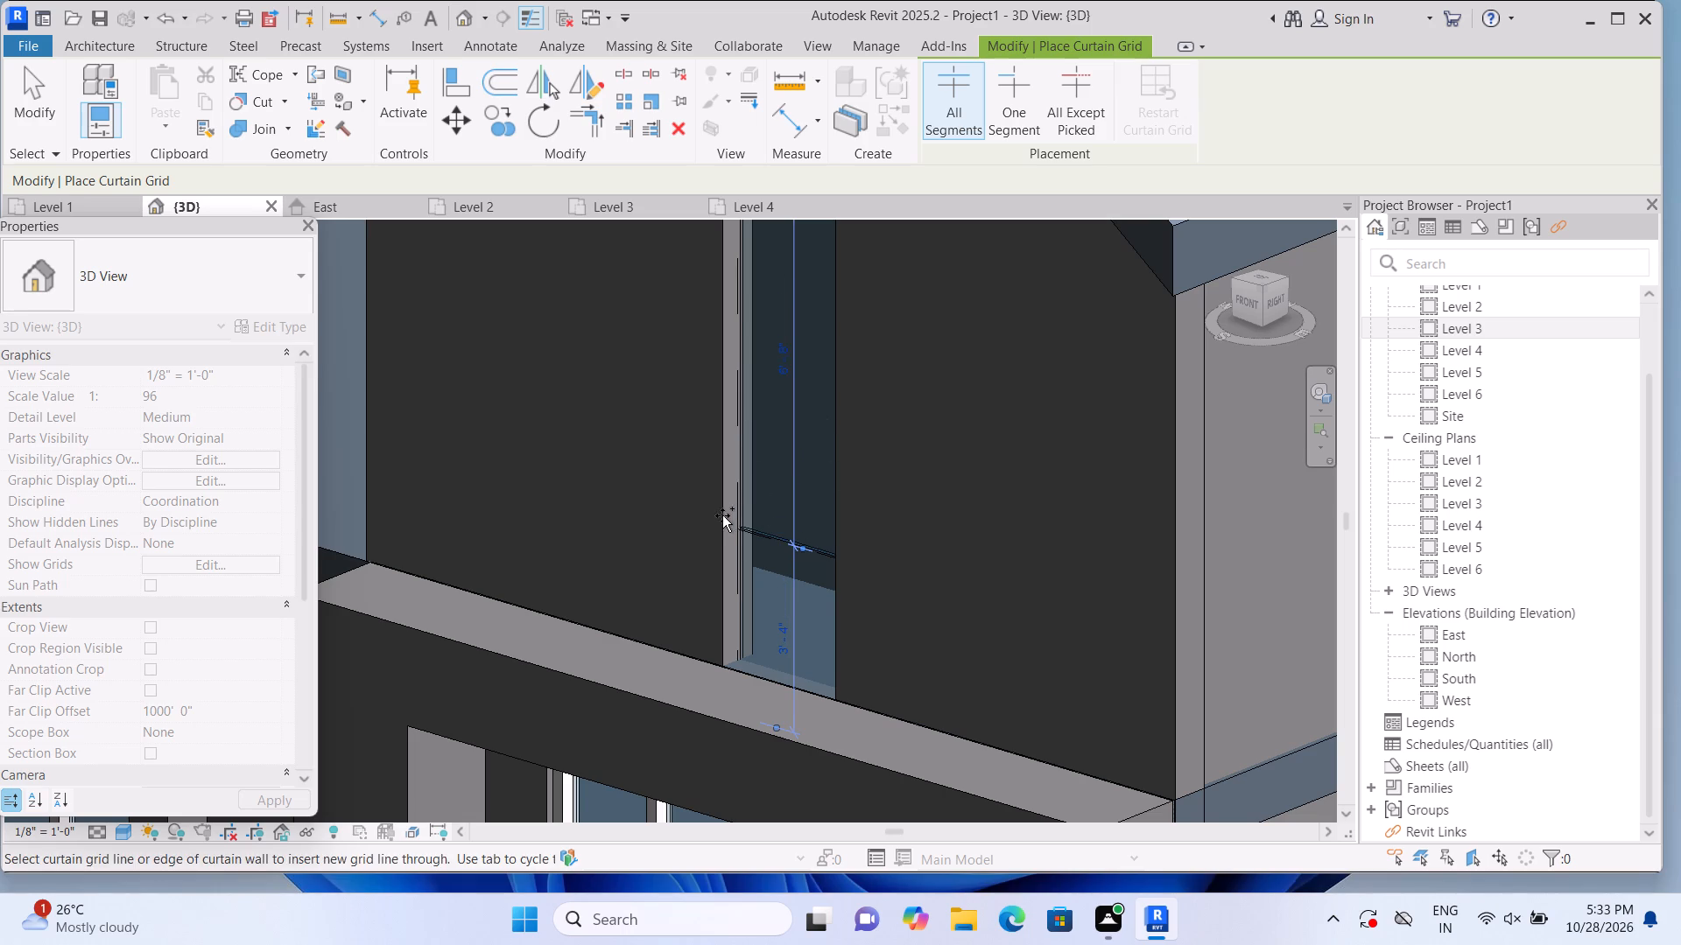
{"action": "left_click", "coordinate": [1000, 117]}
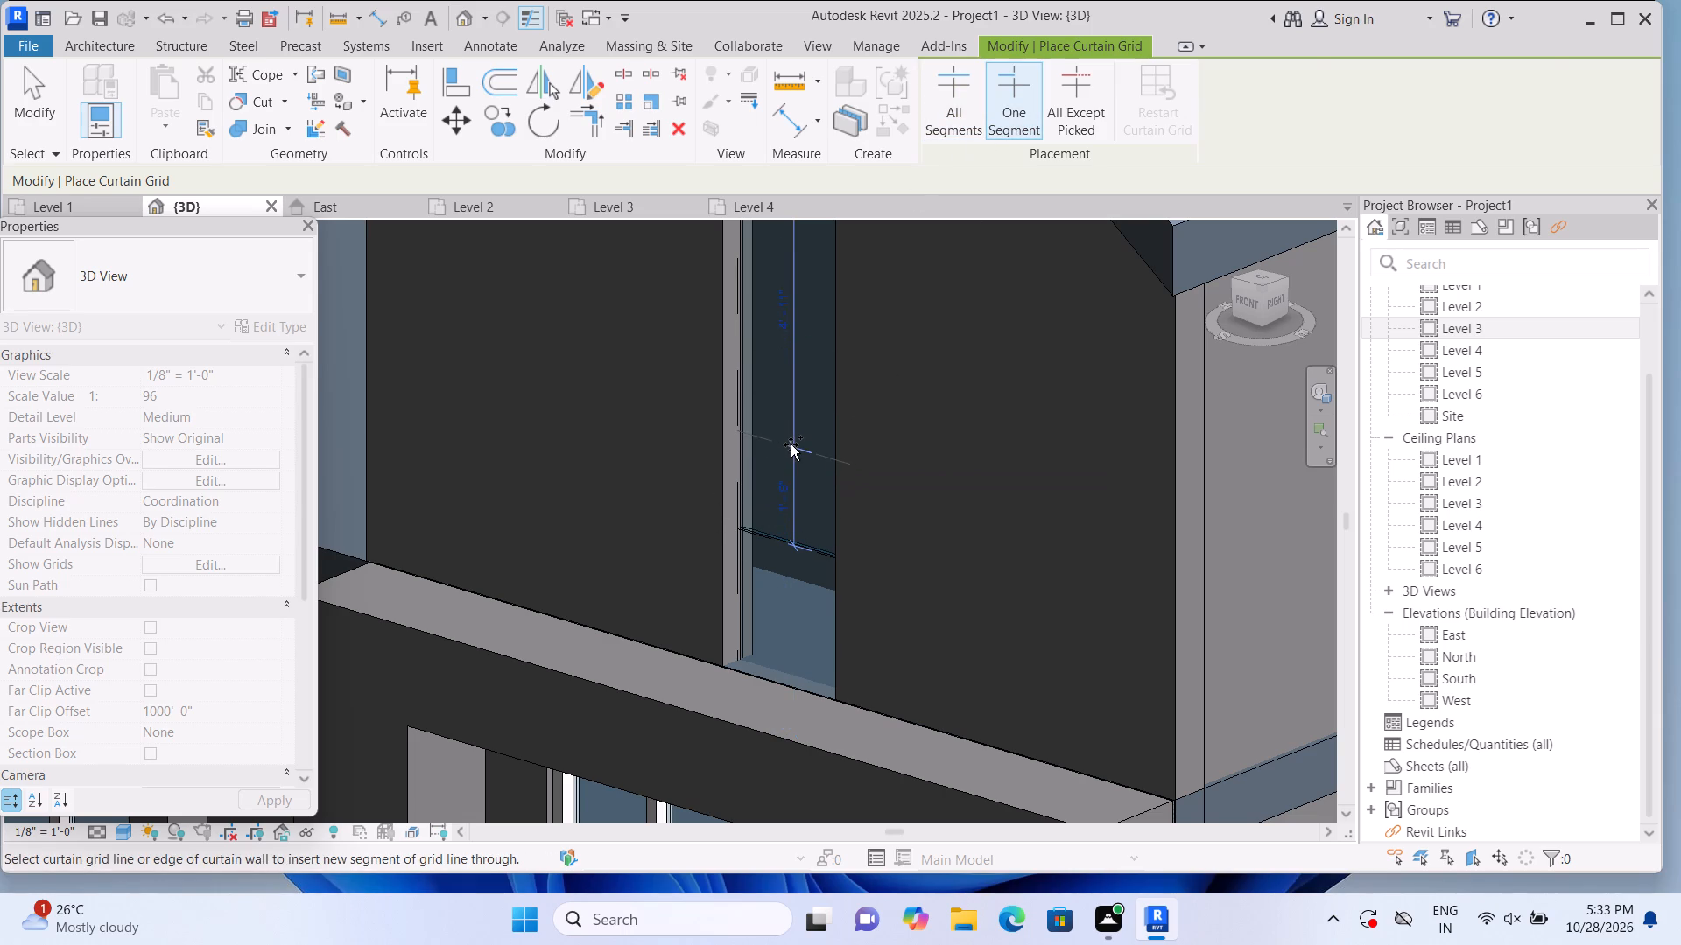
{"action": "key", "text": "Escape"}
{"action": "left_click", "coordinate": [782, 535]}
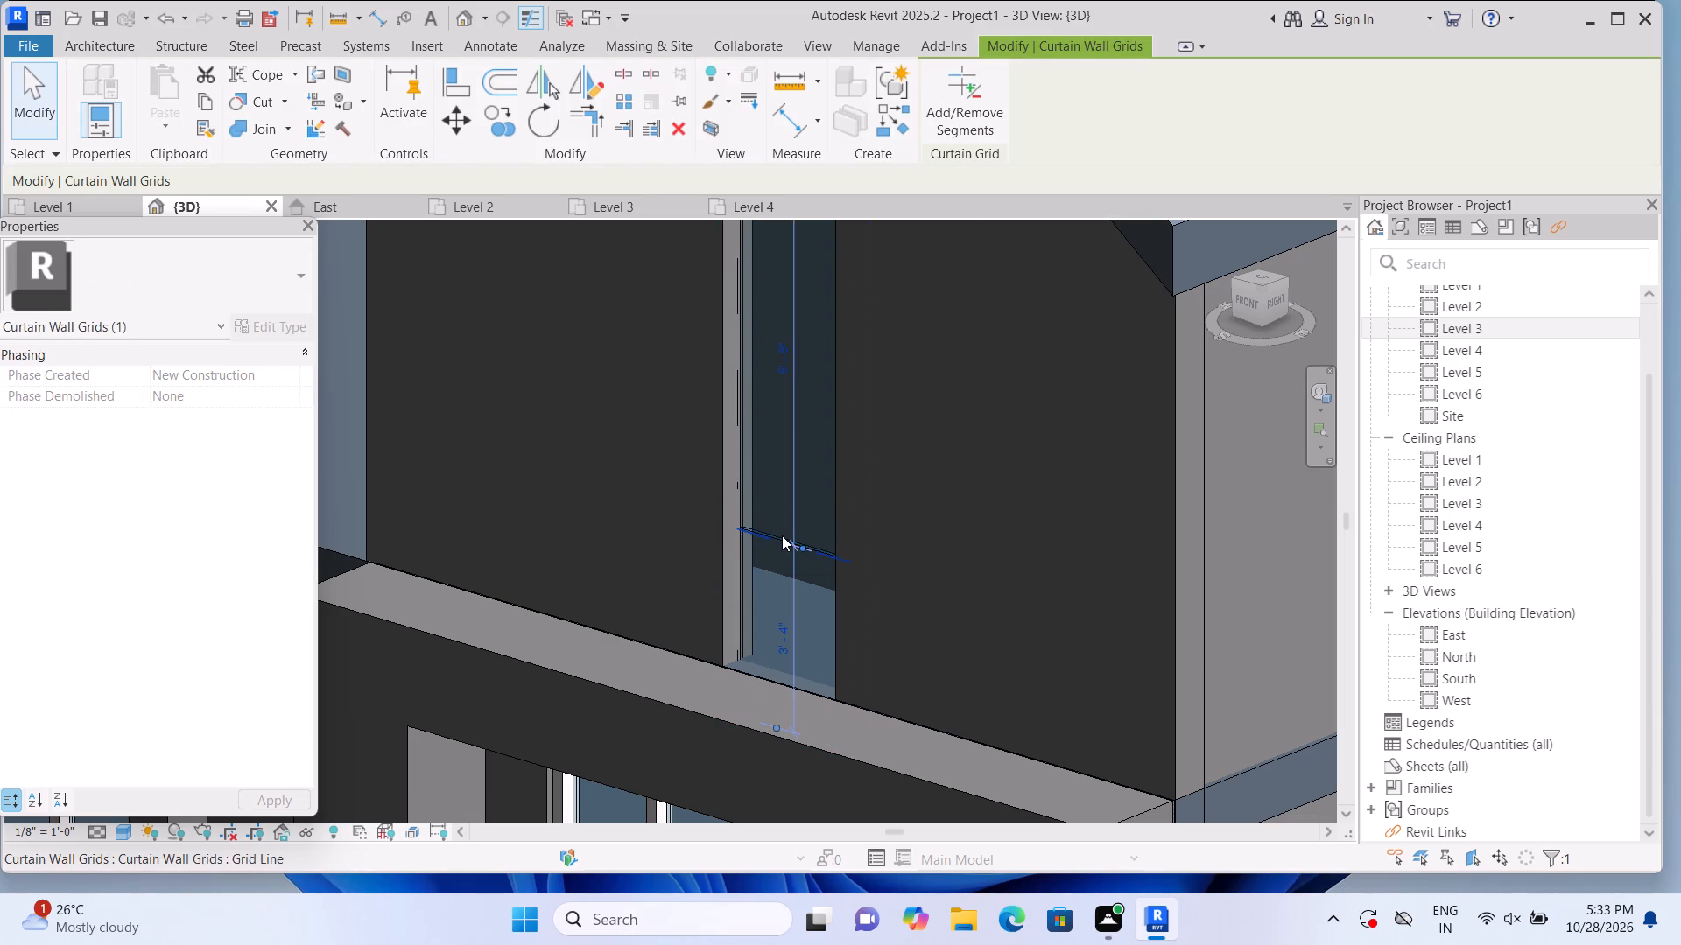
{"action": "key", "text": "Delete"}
In the front view, reshape the gable's curtain wall to a base offset of about 3'-7" and a height of about 8'-8".
{"action": "scroll", "coordinate": [780, 536], "scroll_direction": "down", "scroll_amount": 5}
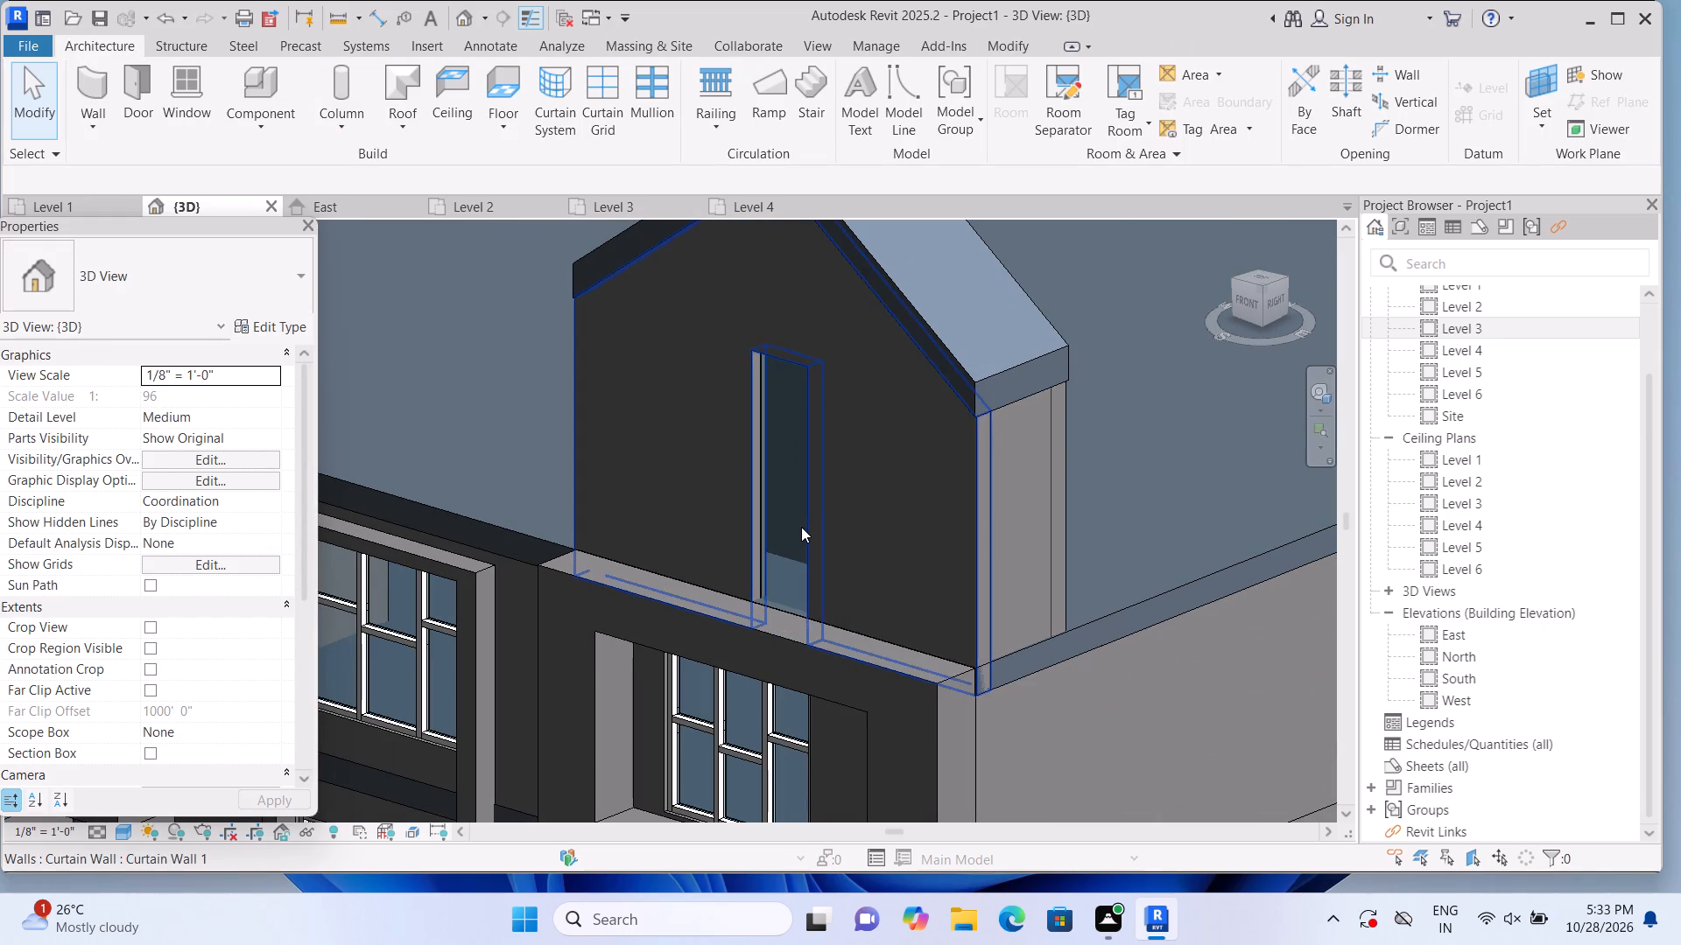
{"action": "left_click", "coordinate": [787, 517]}
{"action": "scroll", "coordinate": [787, 517], "scroll_direction": "up", "scroll_amount": 1}
{"action": "scroll", "coordinate": [813, 432], "scroll_direction": "down", "scroll_amount": 2}
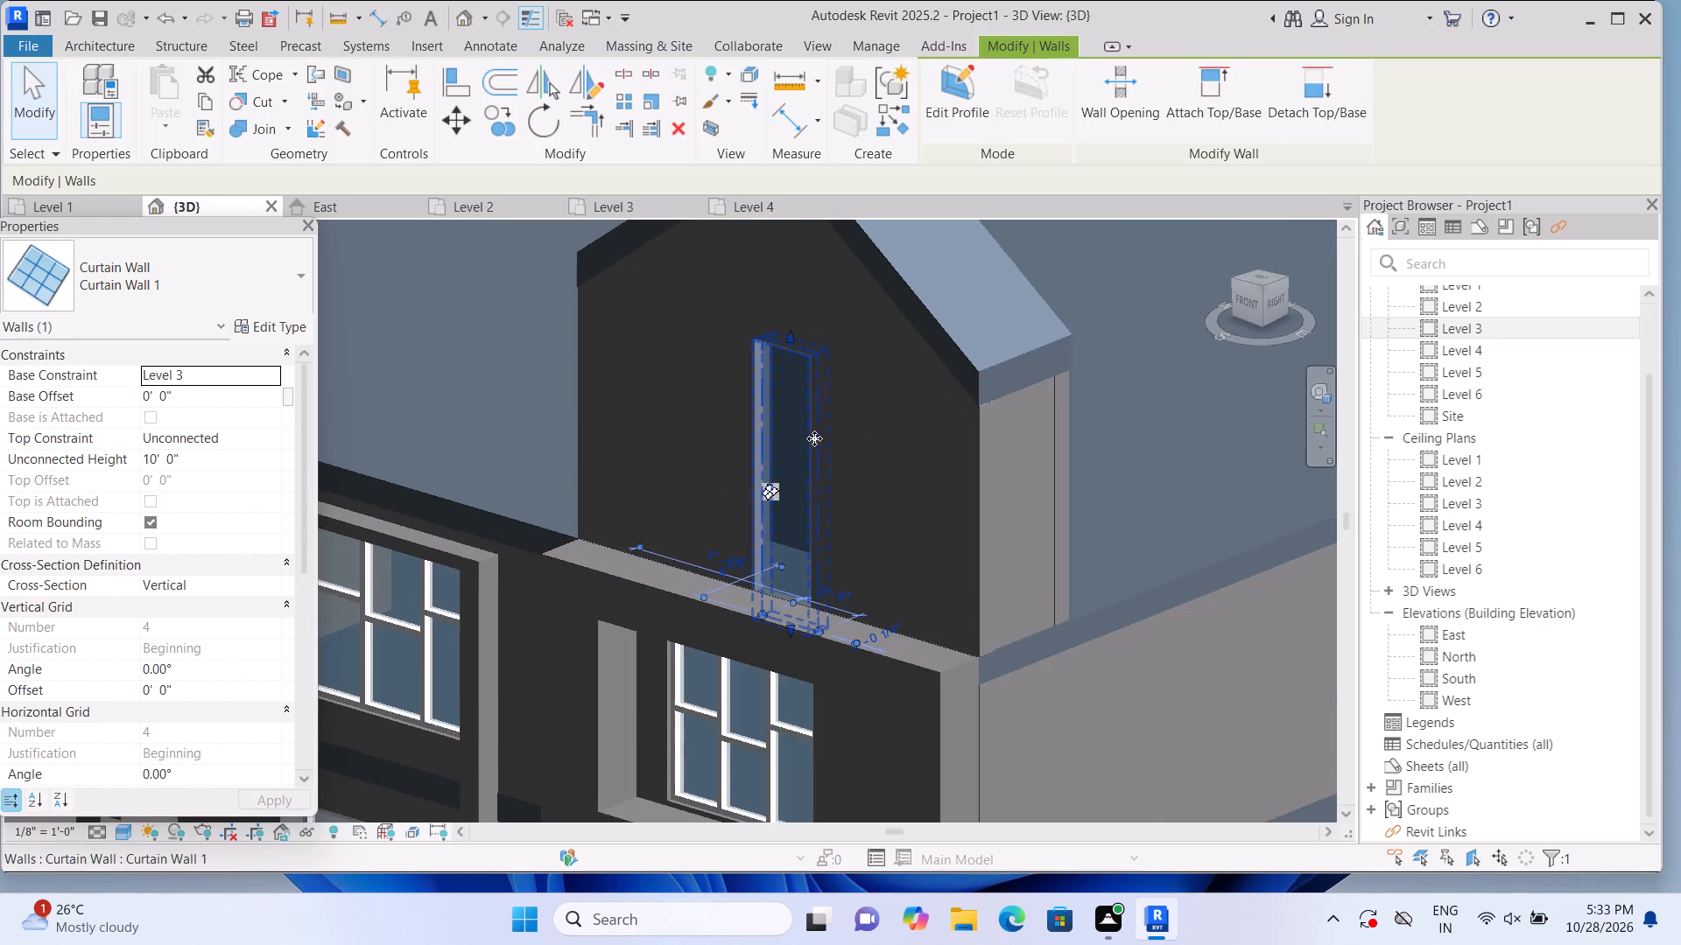
{"action": "scroll", "coordinate": [807, 378], "scroll_direction": "down", "scroll_amount": 1}
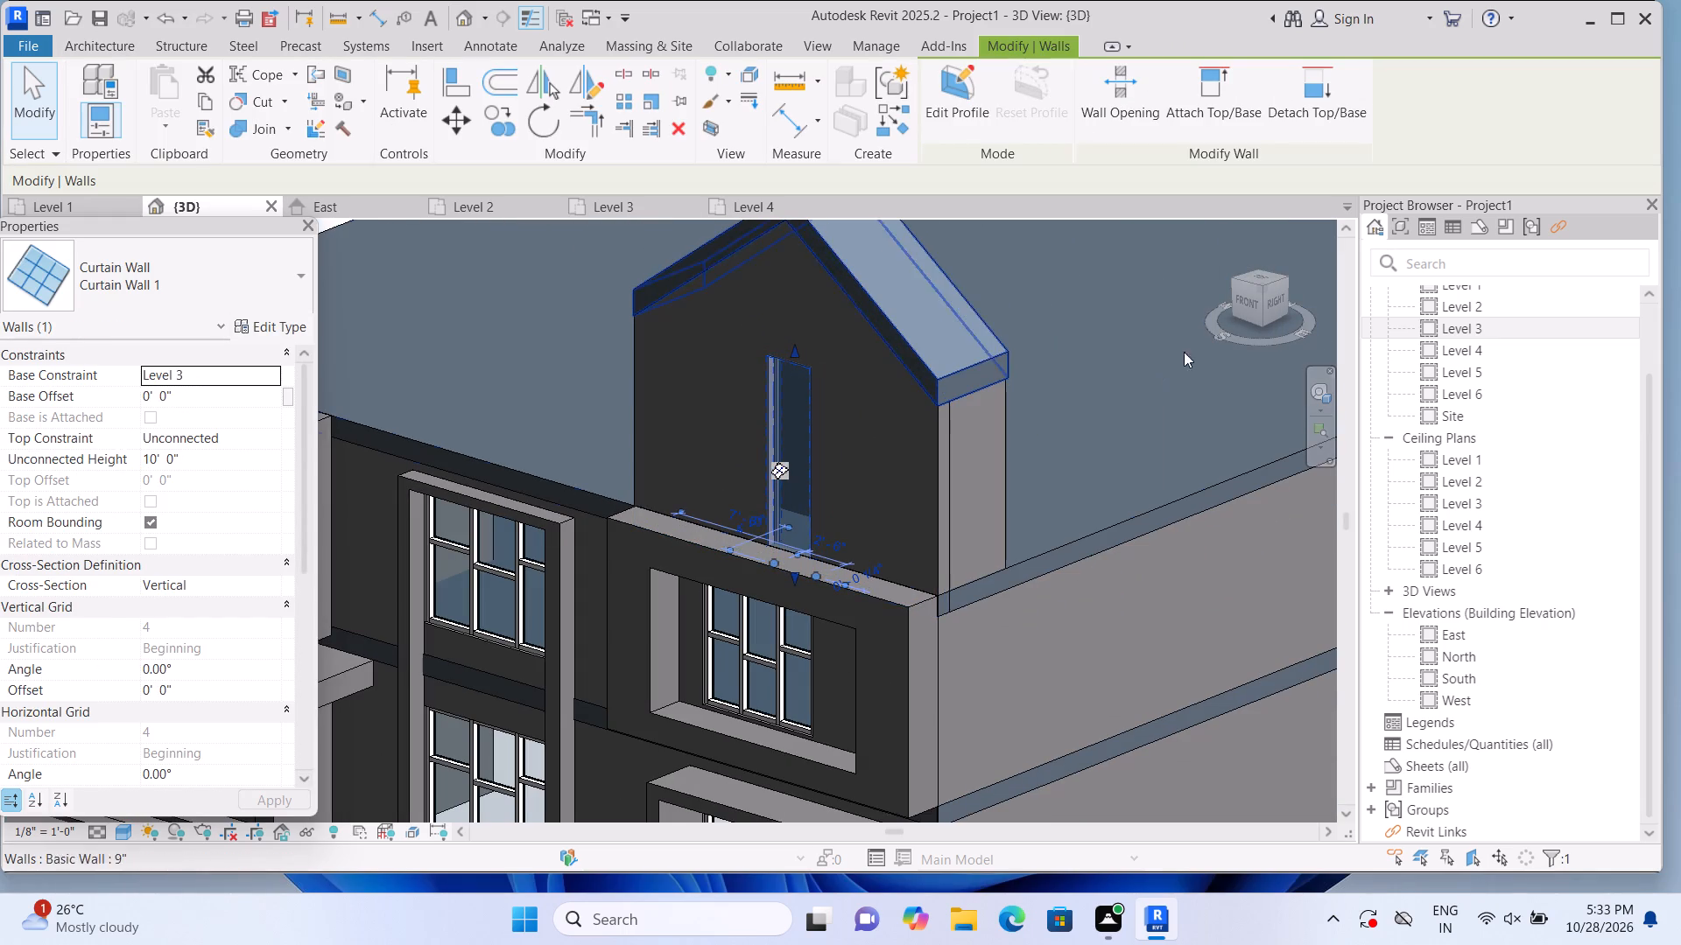
{"action": "left_click", "coordinate": [1249, 294]}
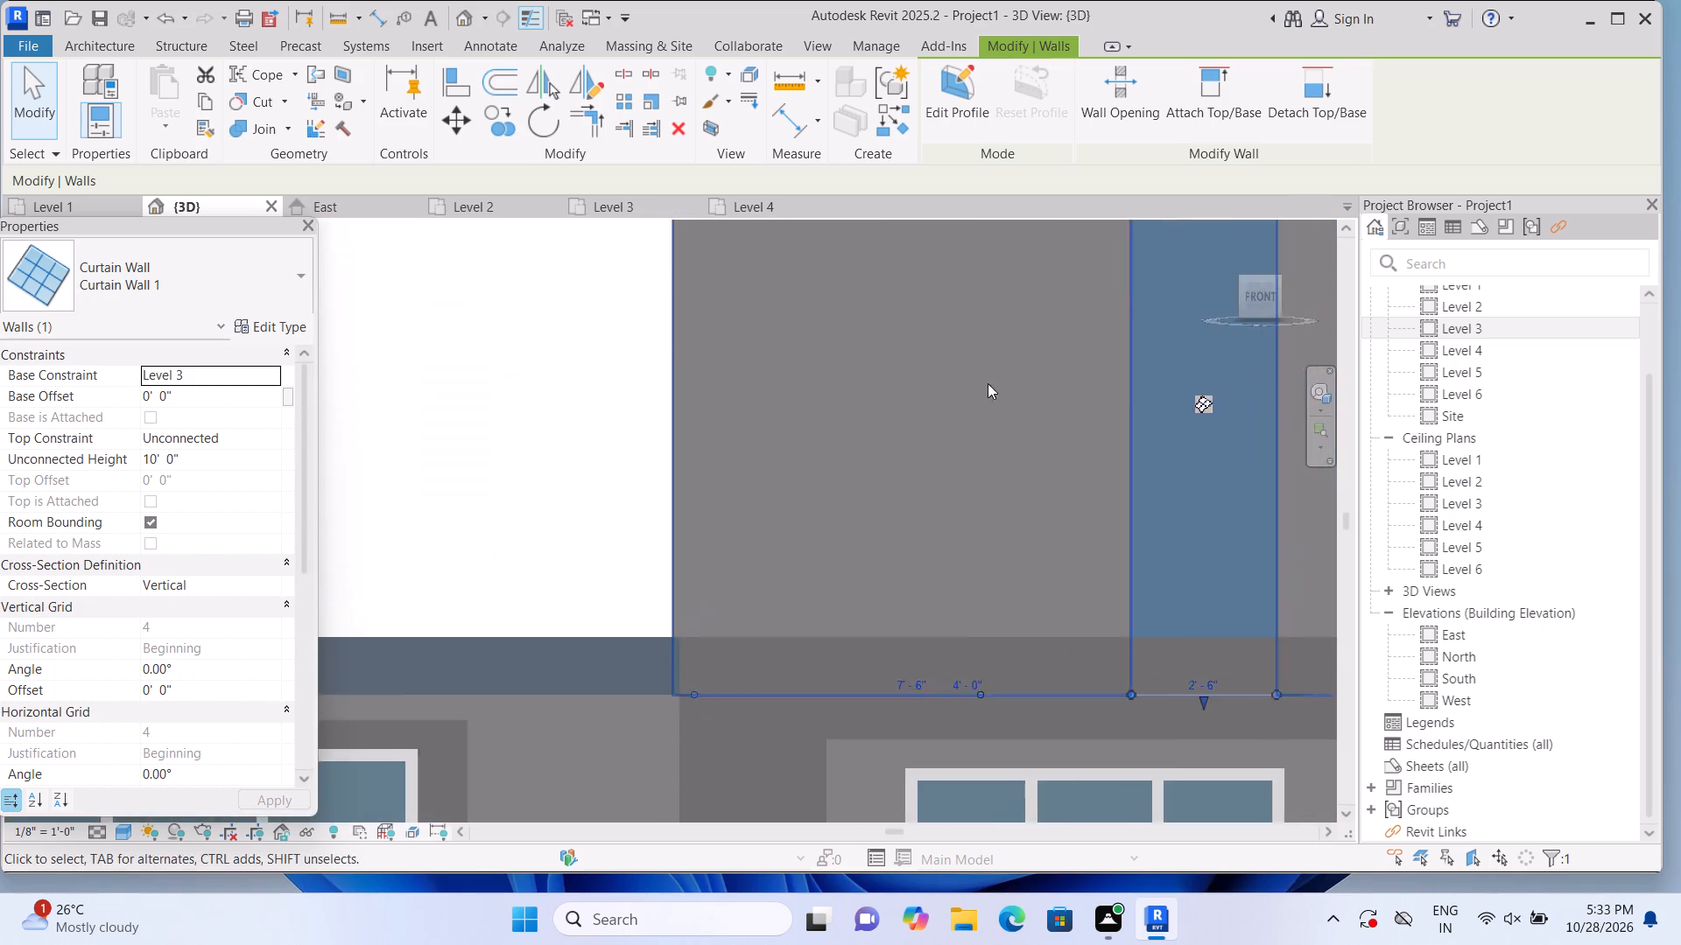
{"action": "scroll", "coordinate": [719, 509], "scroll_direction": "down", "scroll_amount": 4}
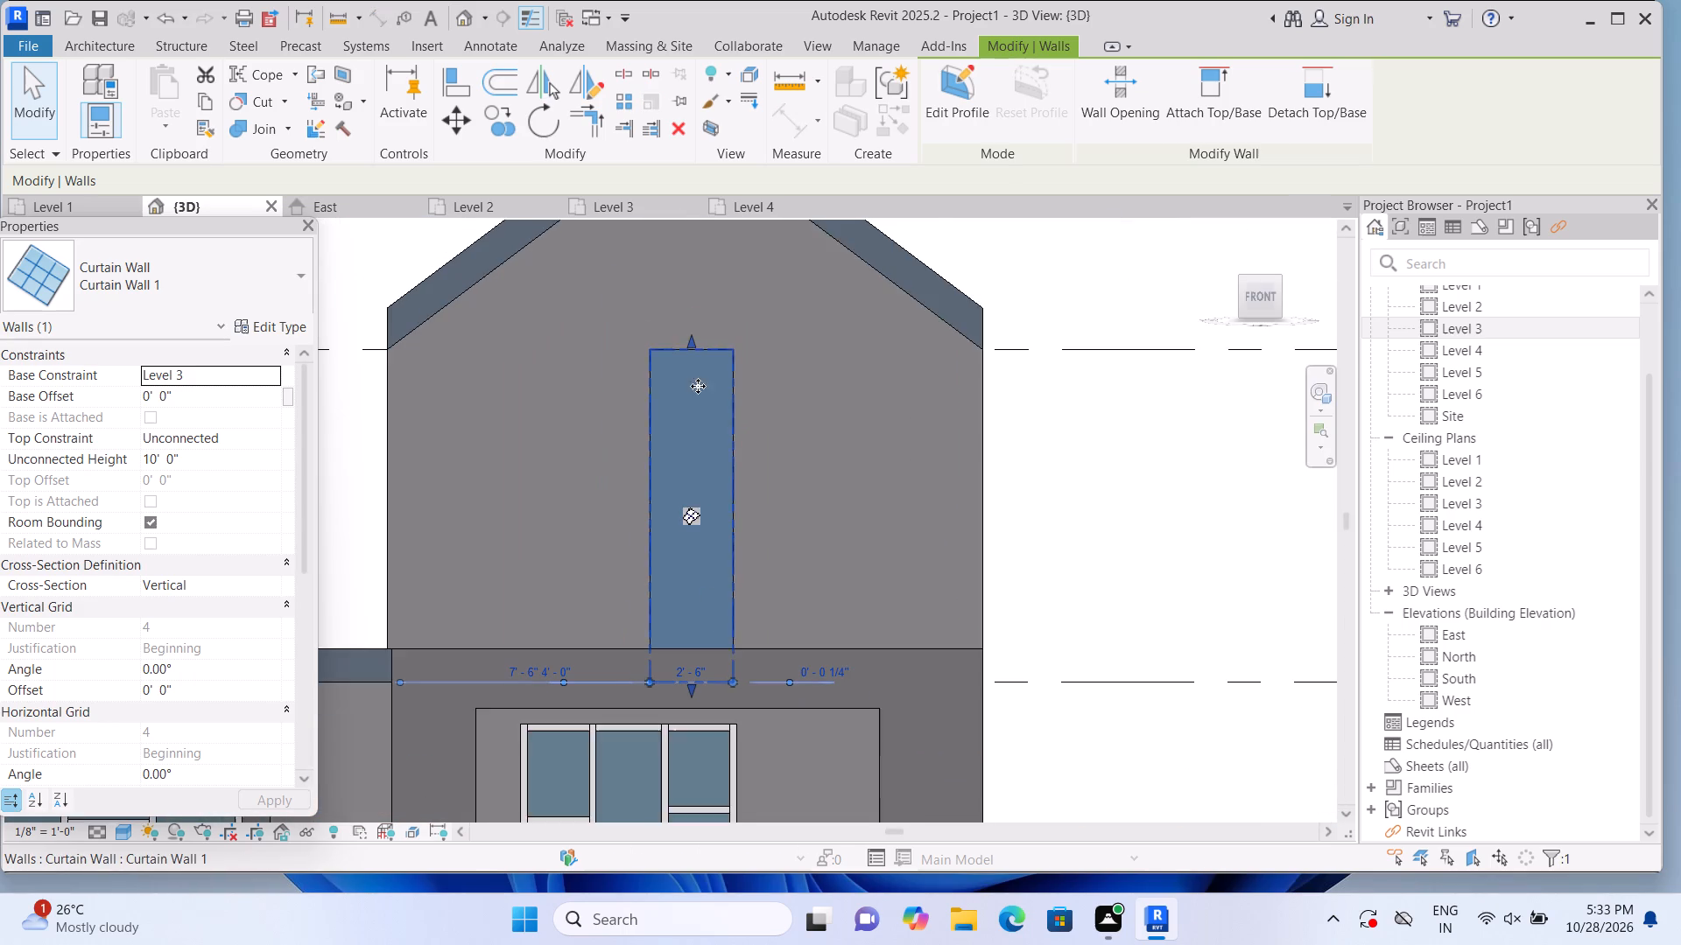
{"action": "scroll", "coordinate": [675, 331], "scroll_direction": "up", "scroll_amount": 1}
{"action": "left_click_drag", "start_coordinate": [695, 339], "coordinate": [673, 269]}
{"action": "left_click_drag", "start_coordinate": [692, 744], "coordinate": [682, 589]}
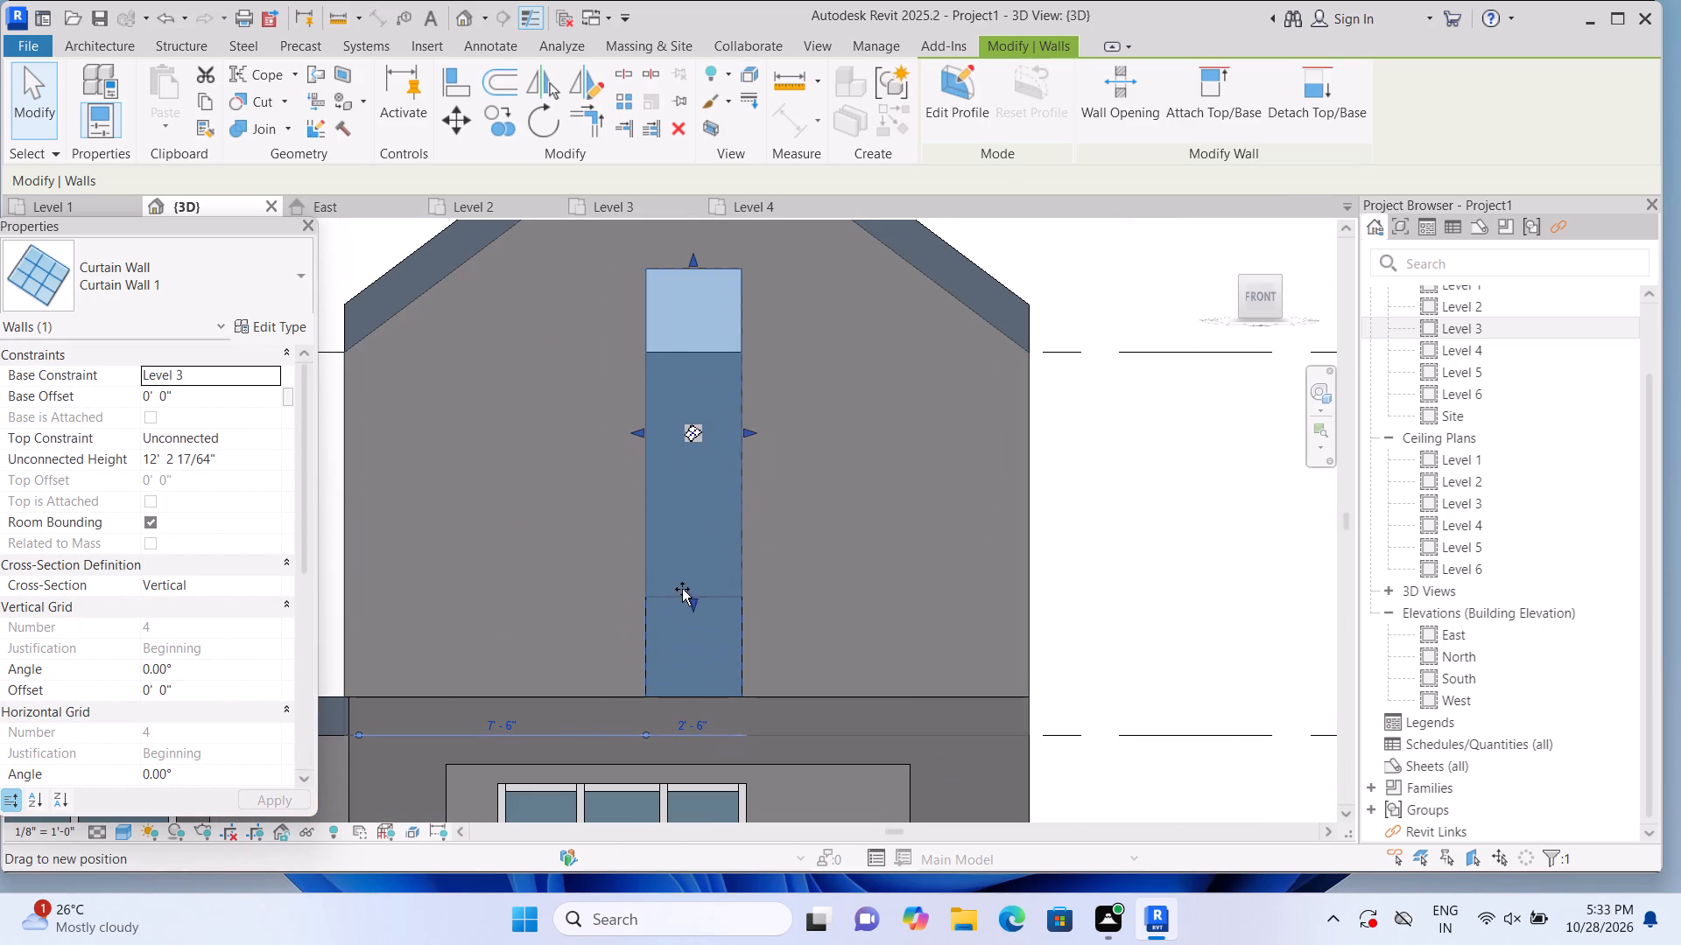
{"action": "left_click_drag", "start_coordinate": [682, 589], "coordinate": [672, 599]}
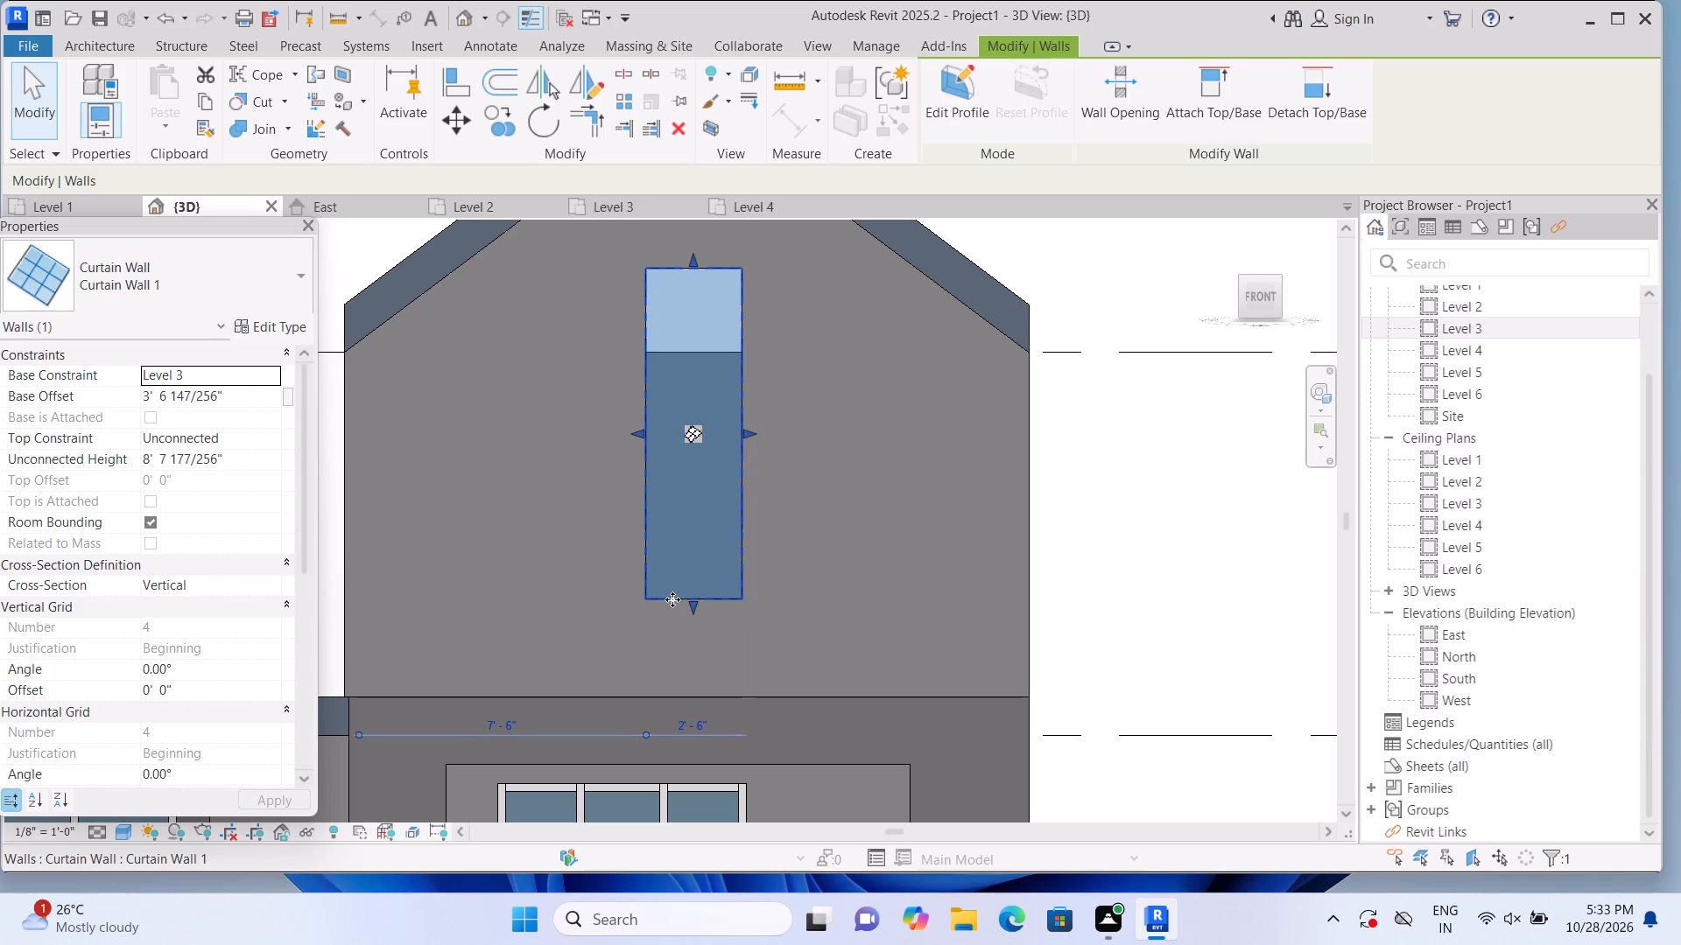
Widen the curtain wall on both sides to 5'-6", starting 6'-0" from the west wall.
{"action": "scroll", "coordinate": [673, 605], "scroll_direction": "down", "scroll_amount": 4}
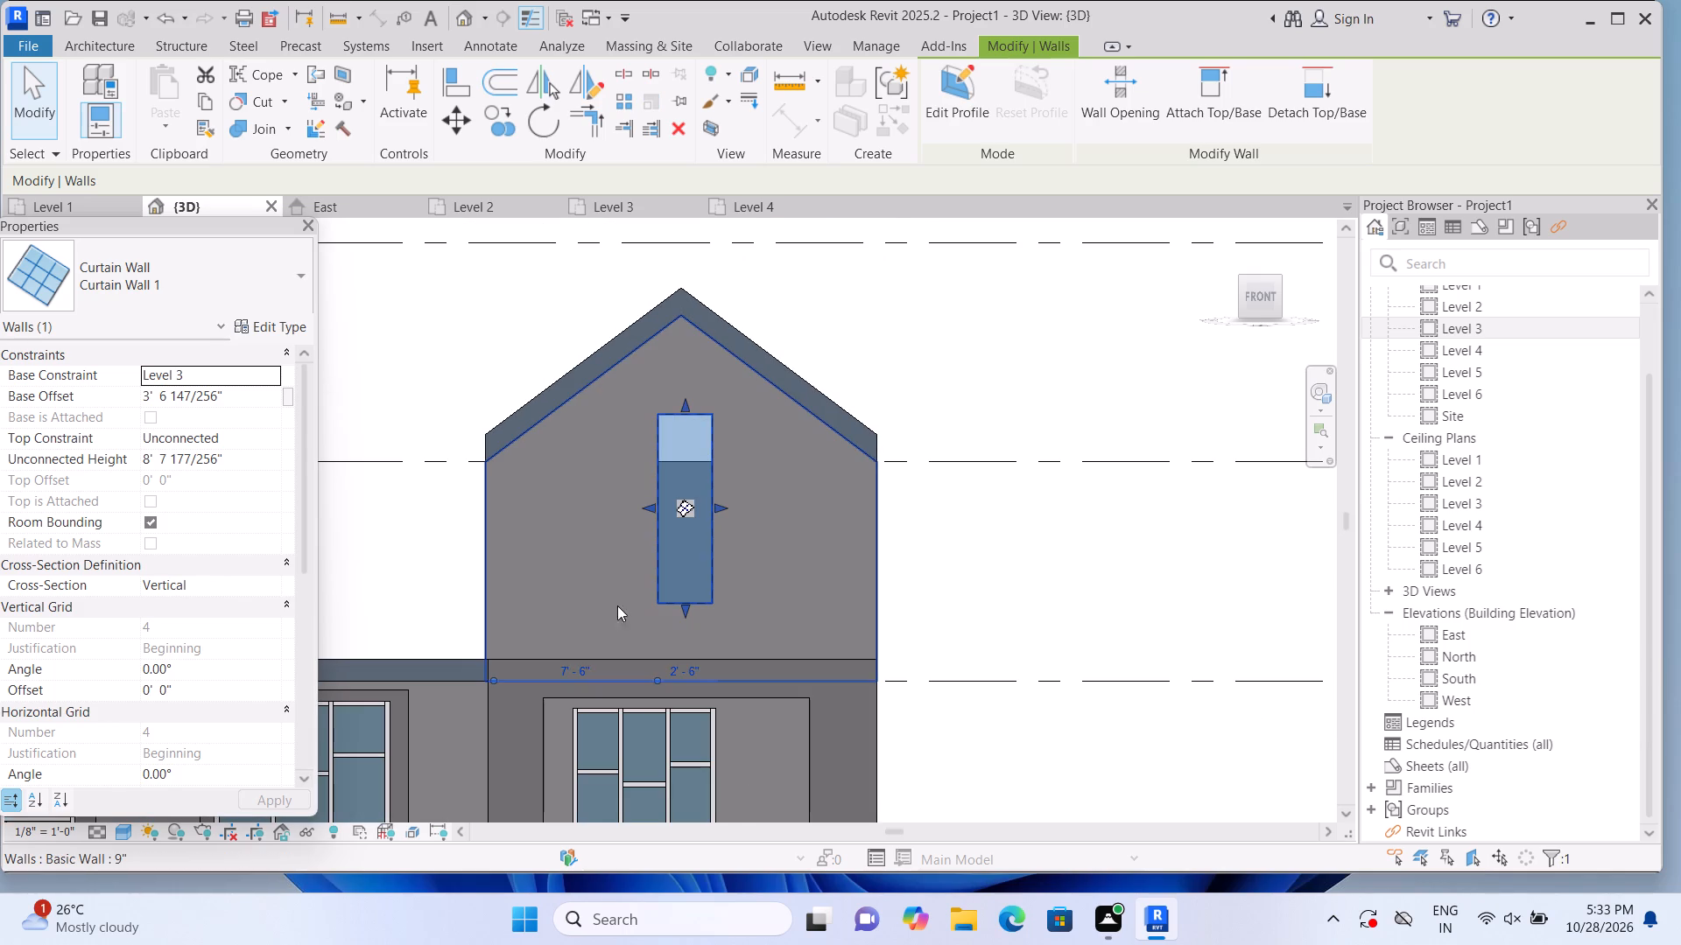
{"action": "scroll", "coordinate": [629, 615], "scroll_direction": "up", "scroll_amount": 1}
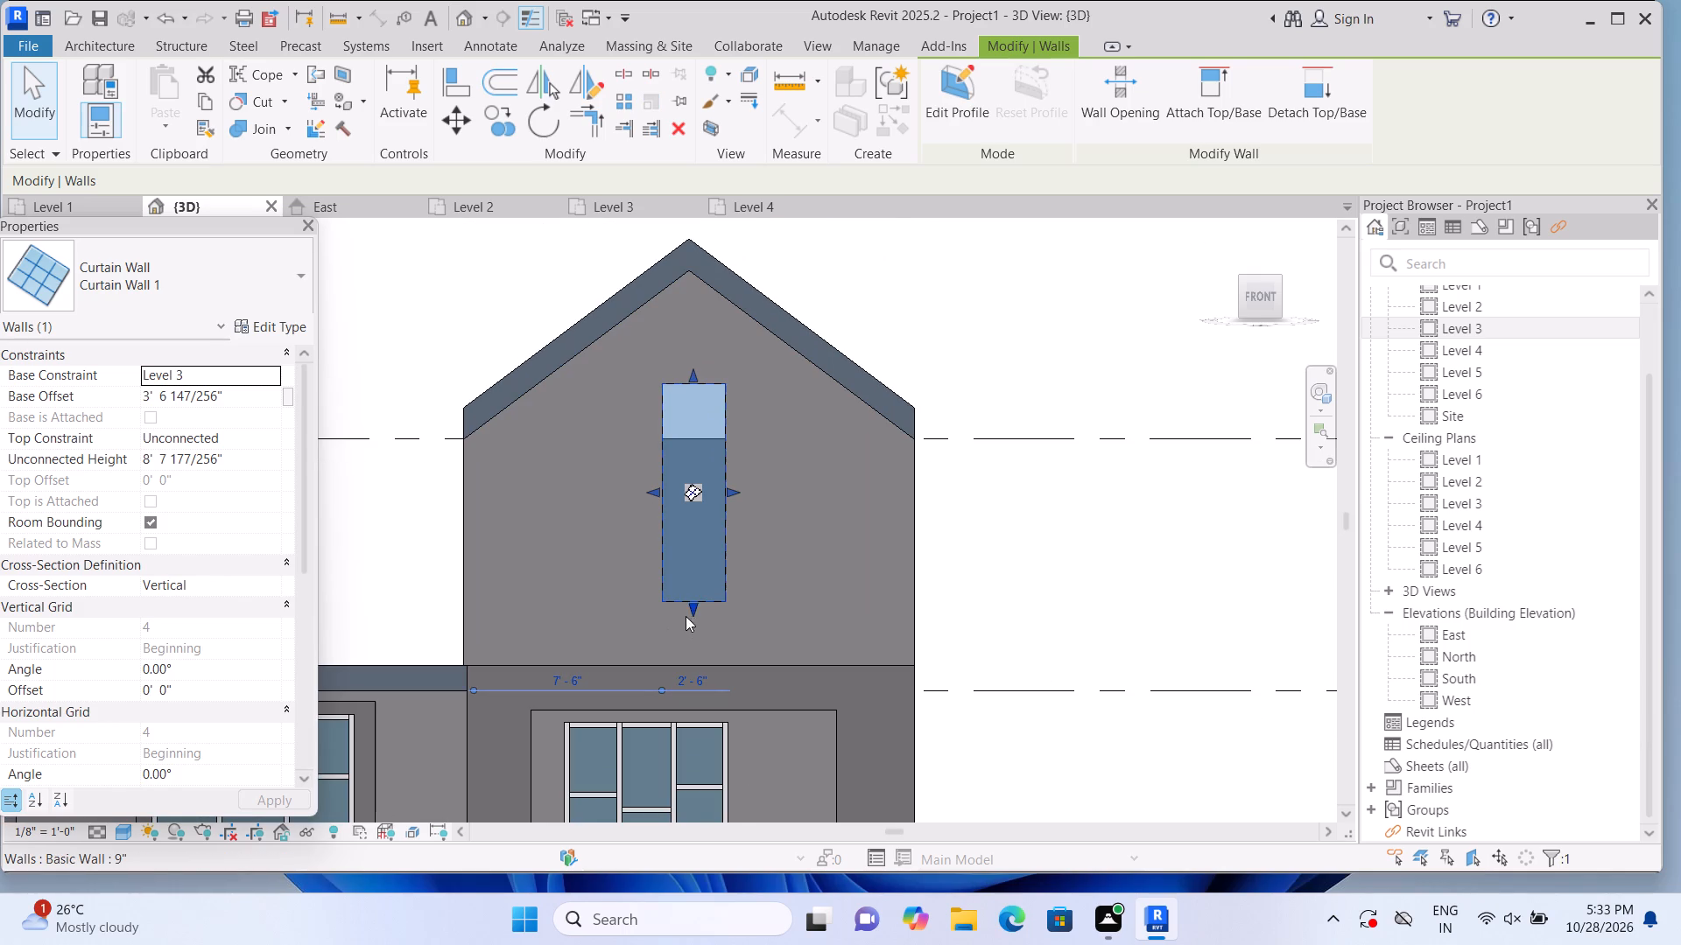
{"action": "left_click_drag", "start_coordinate": [655, 490], "coordinate": [651, 490]}
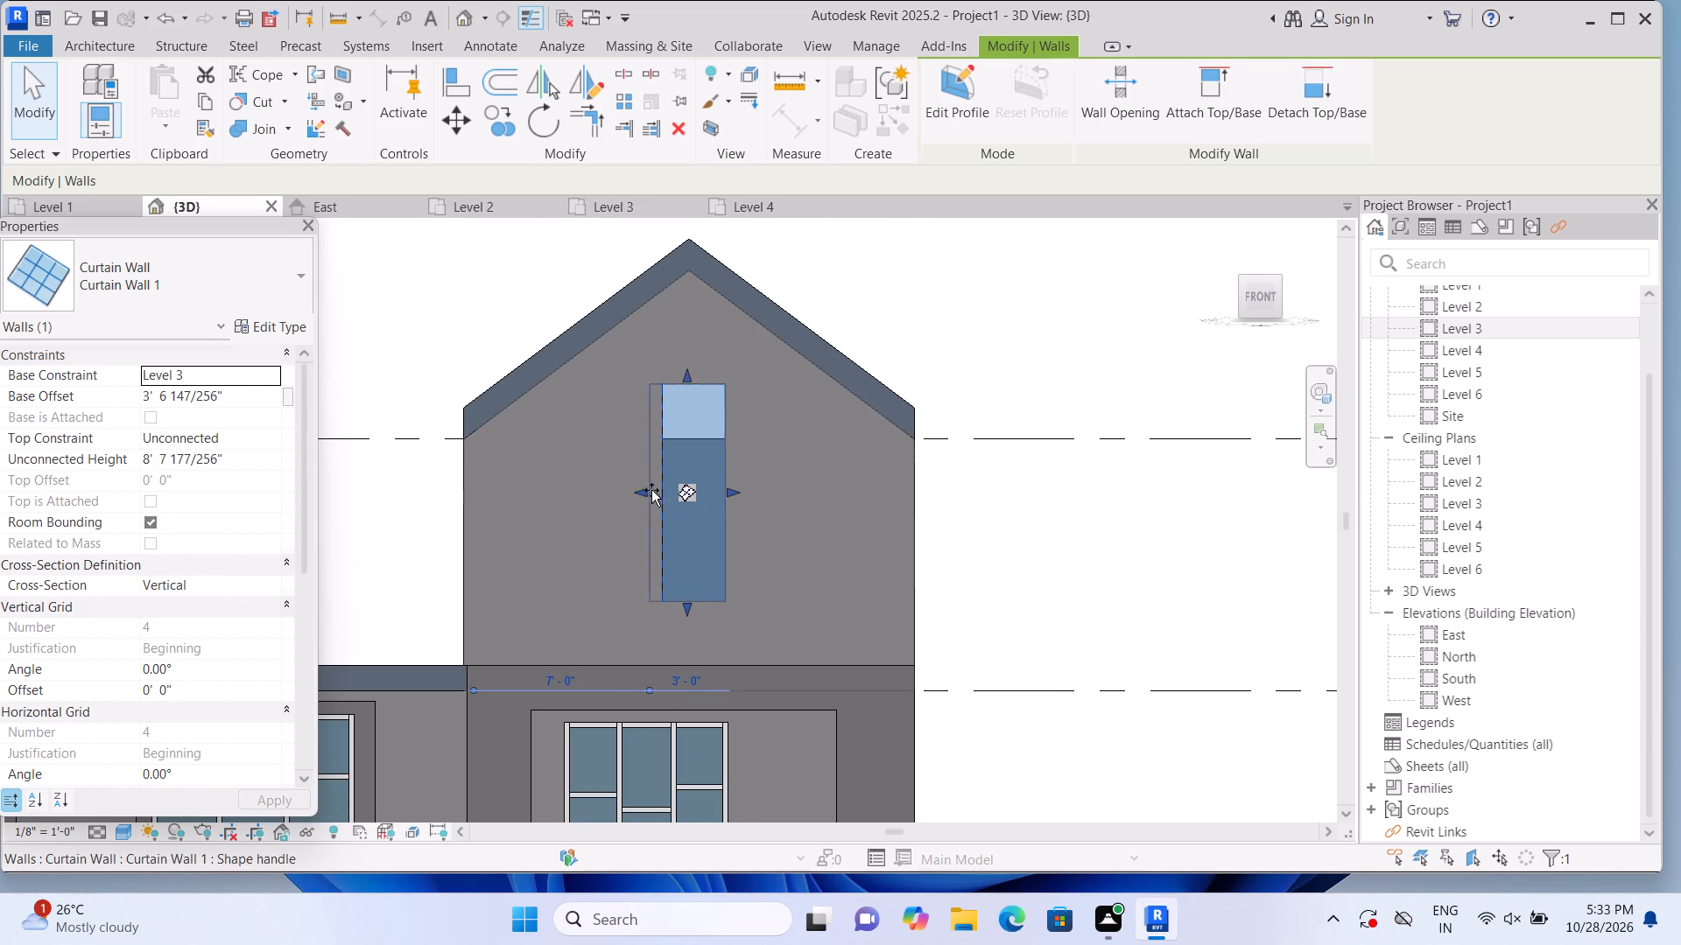
{"action": "left_click_drag", "start_coordinate": [651, 490], "coordinate": [619, 495]}
{"action": "left_click_drag", "start_coordinate": [732, 487], "coordinate": [734, 488]}
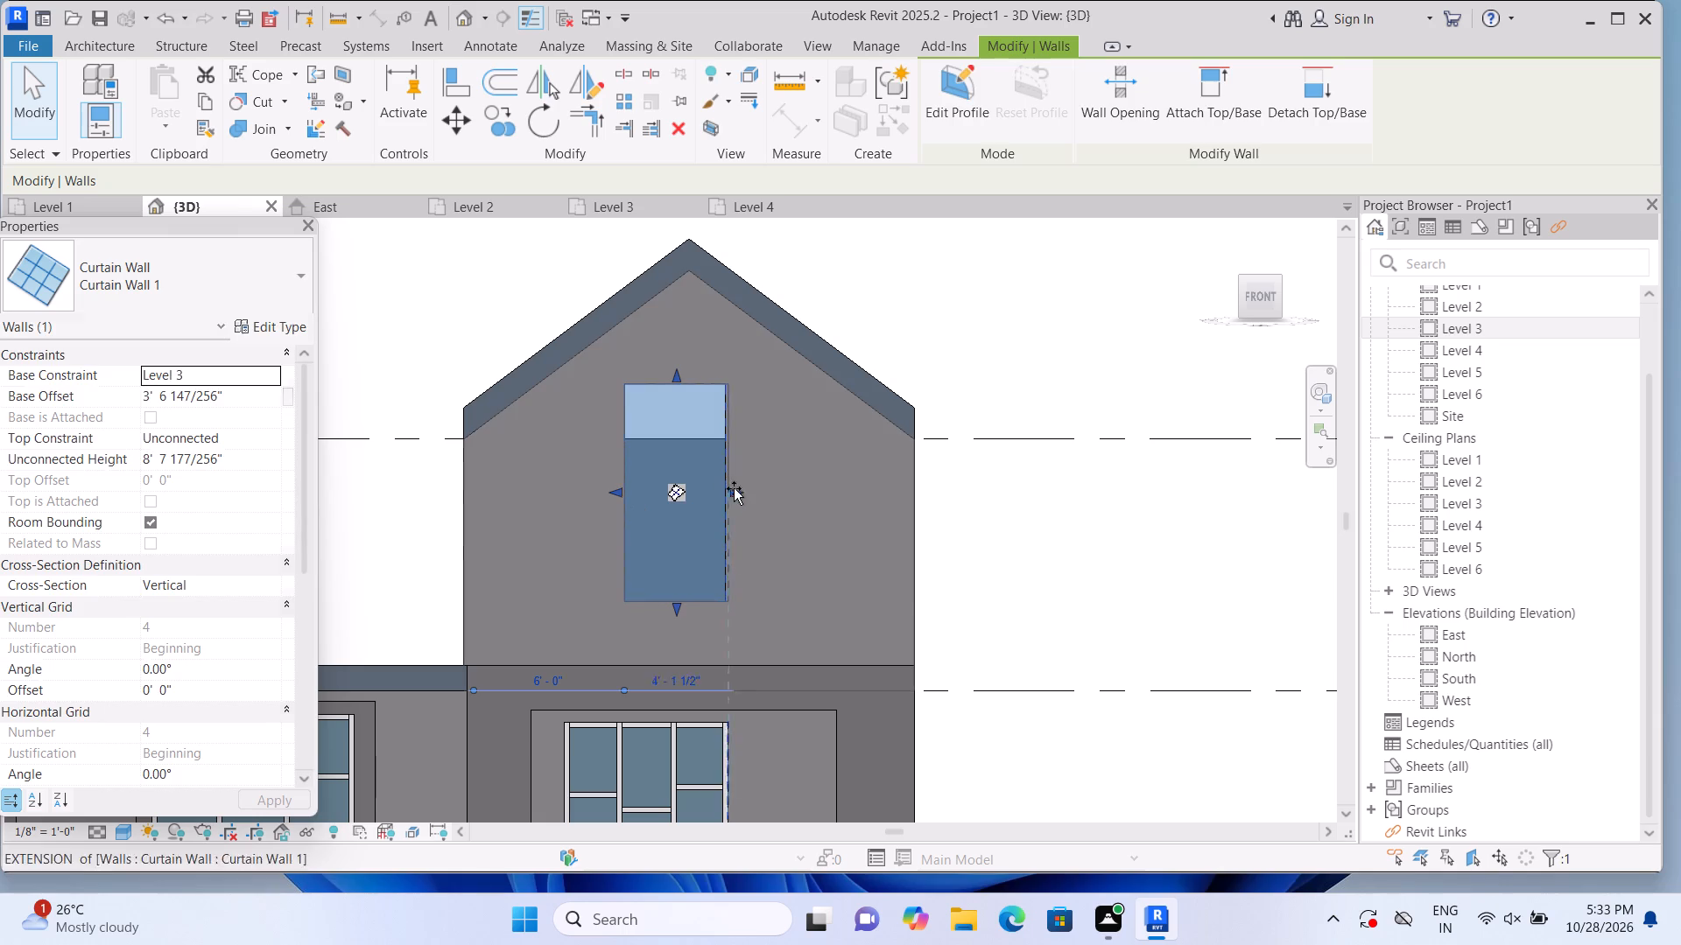
{"action": "left_click_drag", "start_coordinate": [734, 488], "coordinate": [766, 490]}
Extend the curtain wall up and down to a height of about 11'-4" with a base offset of about 1'-11".
{"action": "left_click_drag", "start_coordinate": [693, 375], "coordinate": [693, 373]}
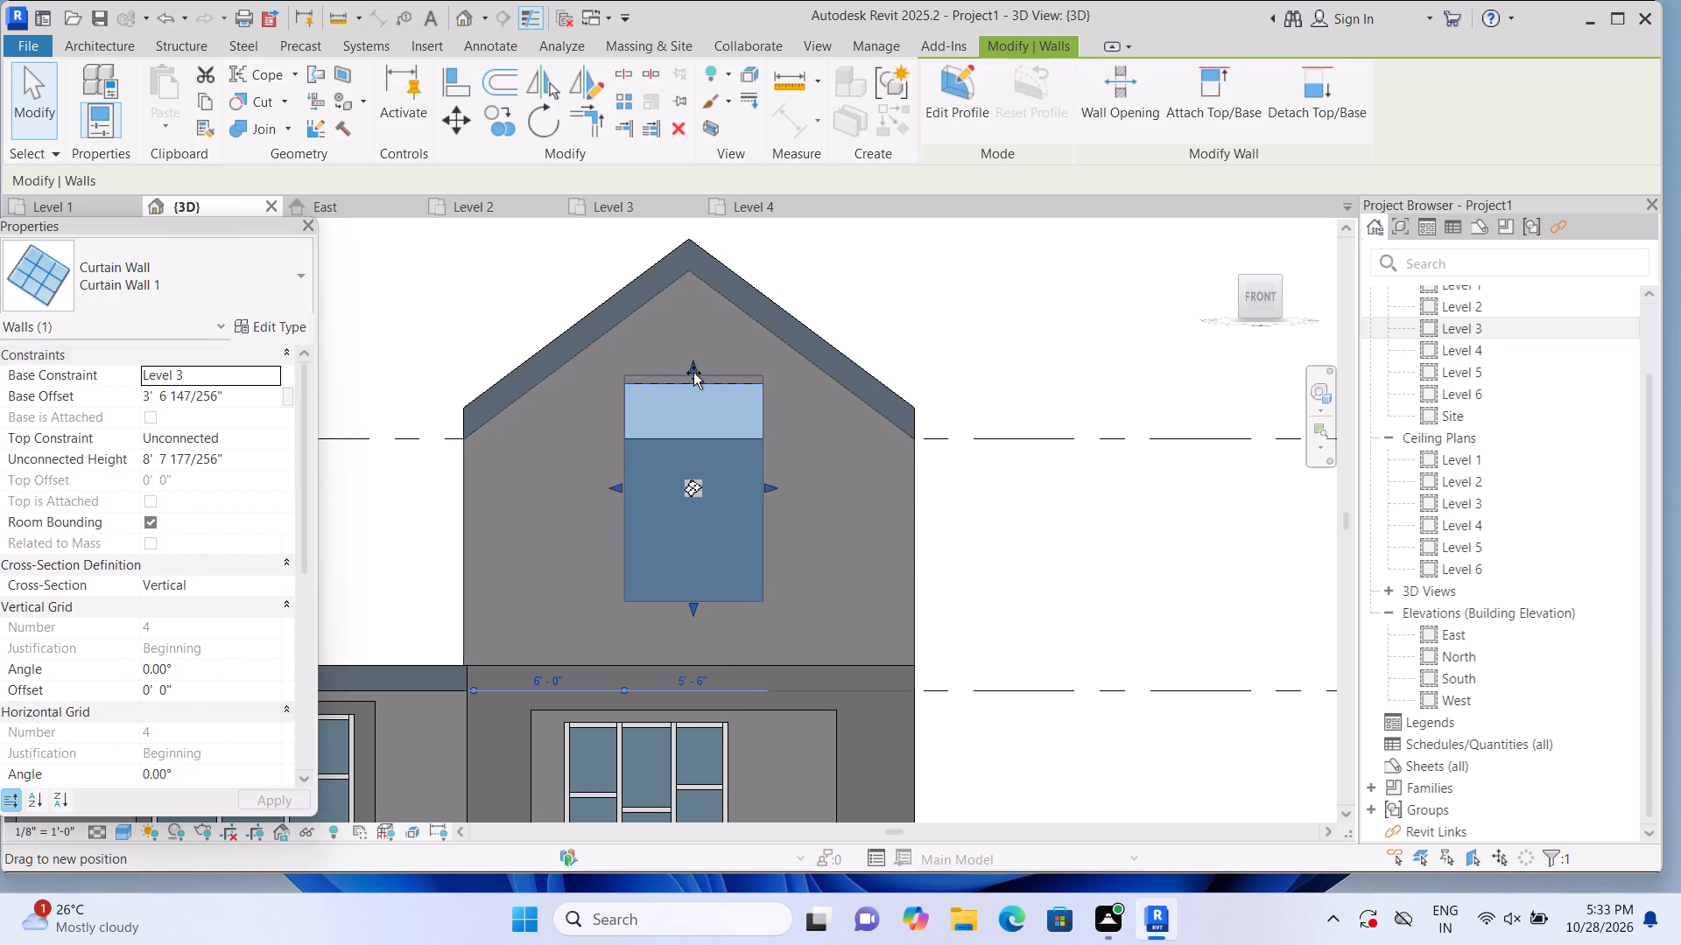
{"action": "left_click_drag", "start_coordinate": [693, 373], "coordinate": [695, 357]}
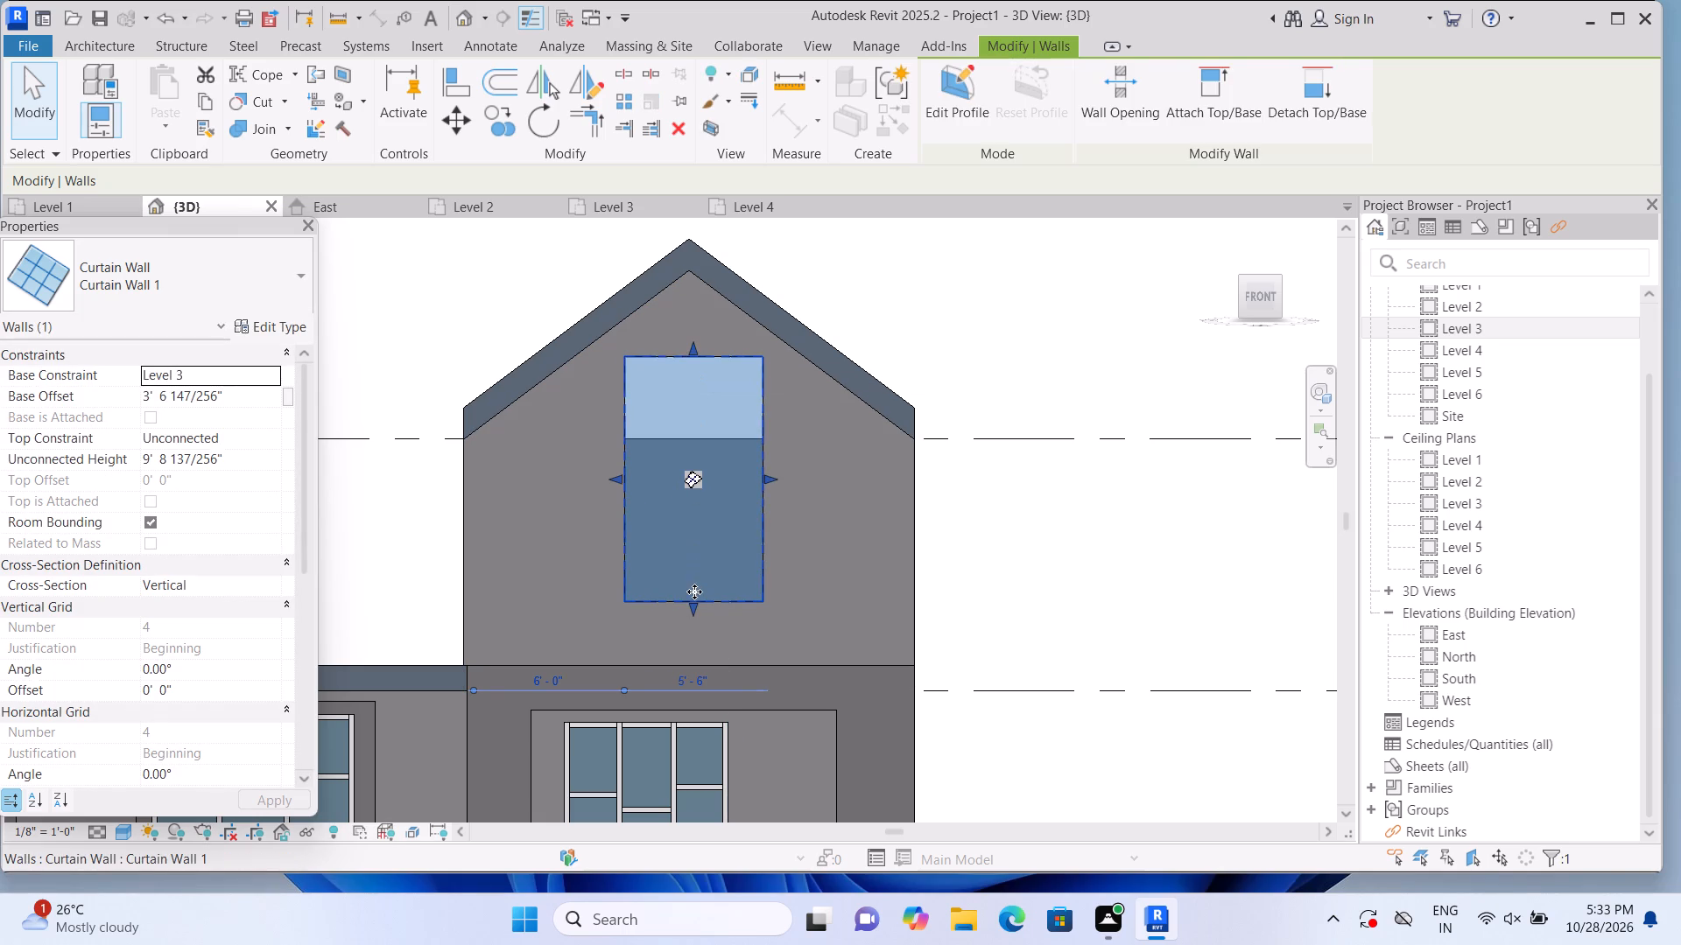
{"action": "left_click_drag", "start_coordinate": [694, 611], "coordinate": [696, 642]}
{"action": "left_click", "coordinate": [696, 642]}
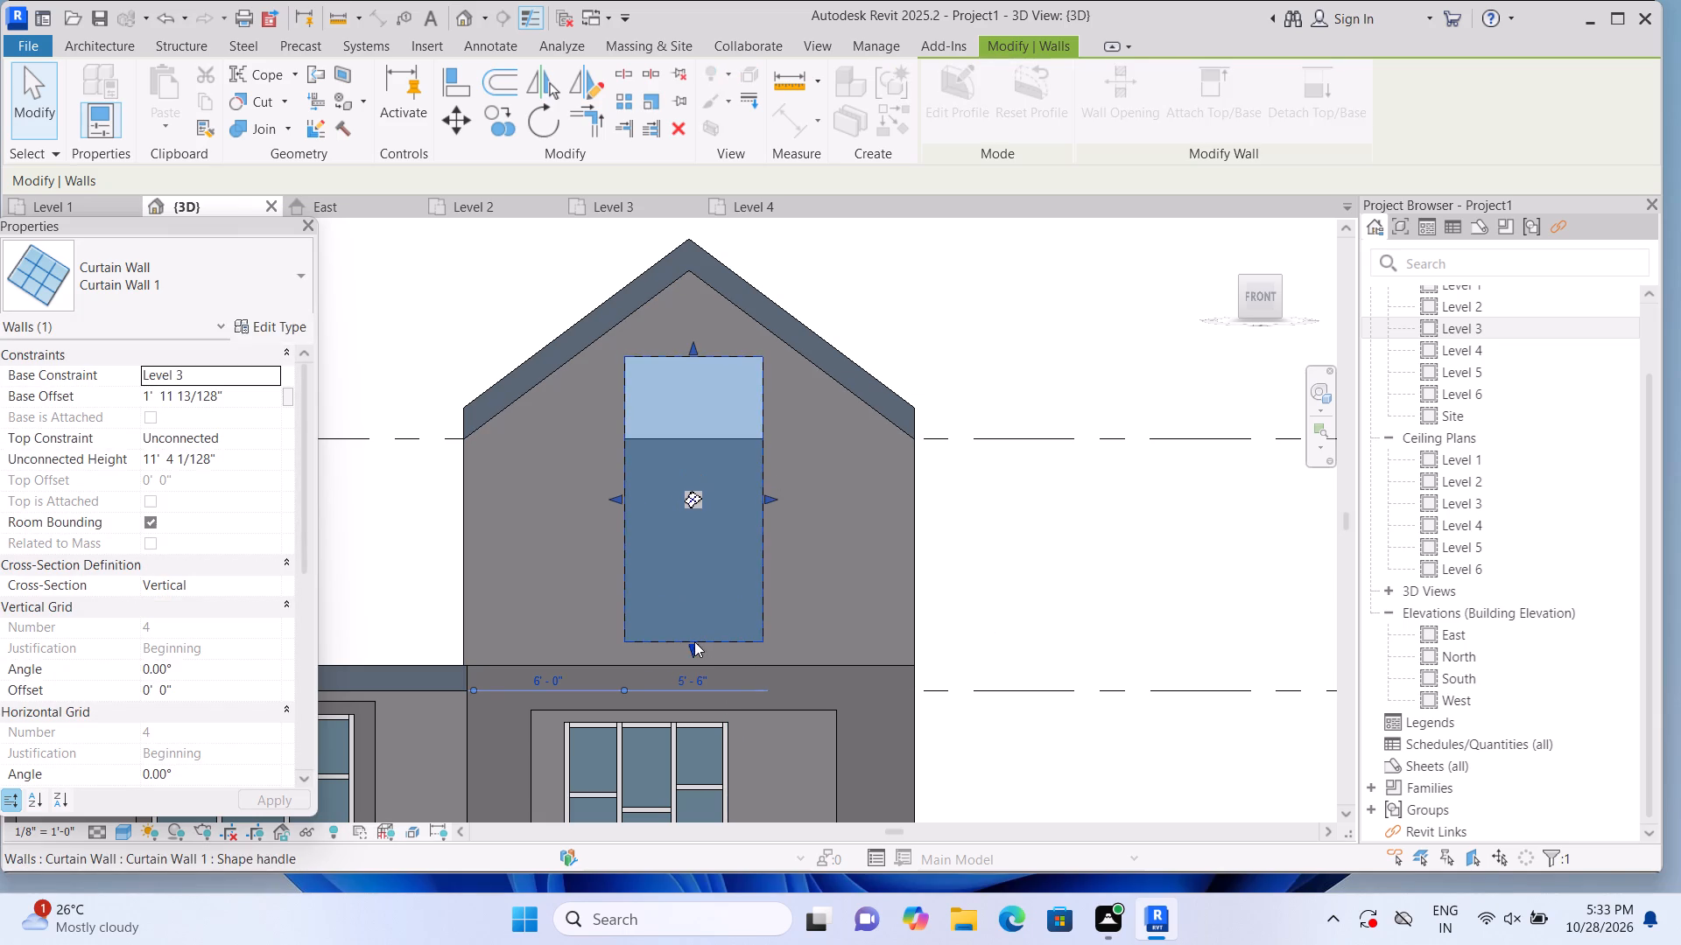
{"action": "left_click", "coordinate": [991, 306]}
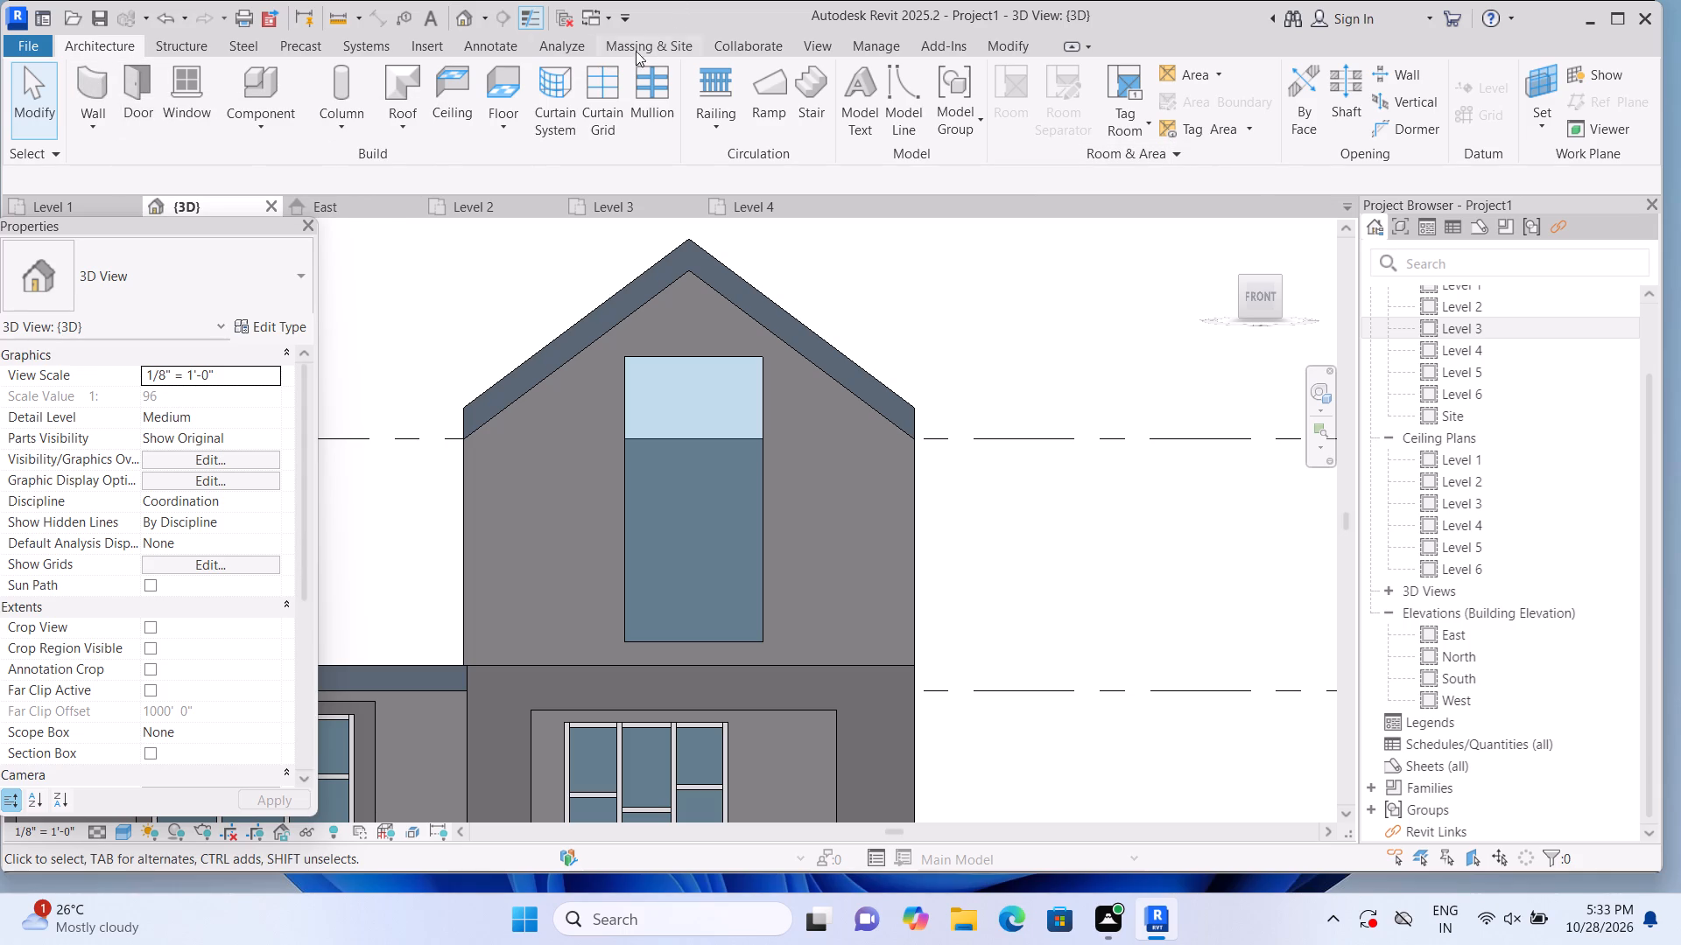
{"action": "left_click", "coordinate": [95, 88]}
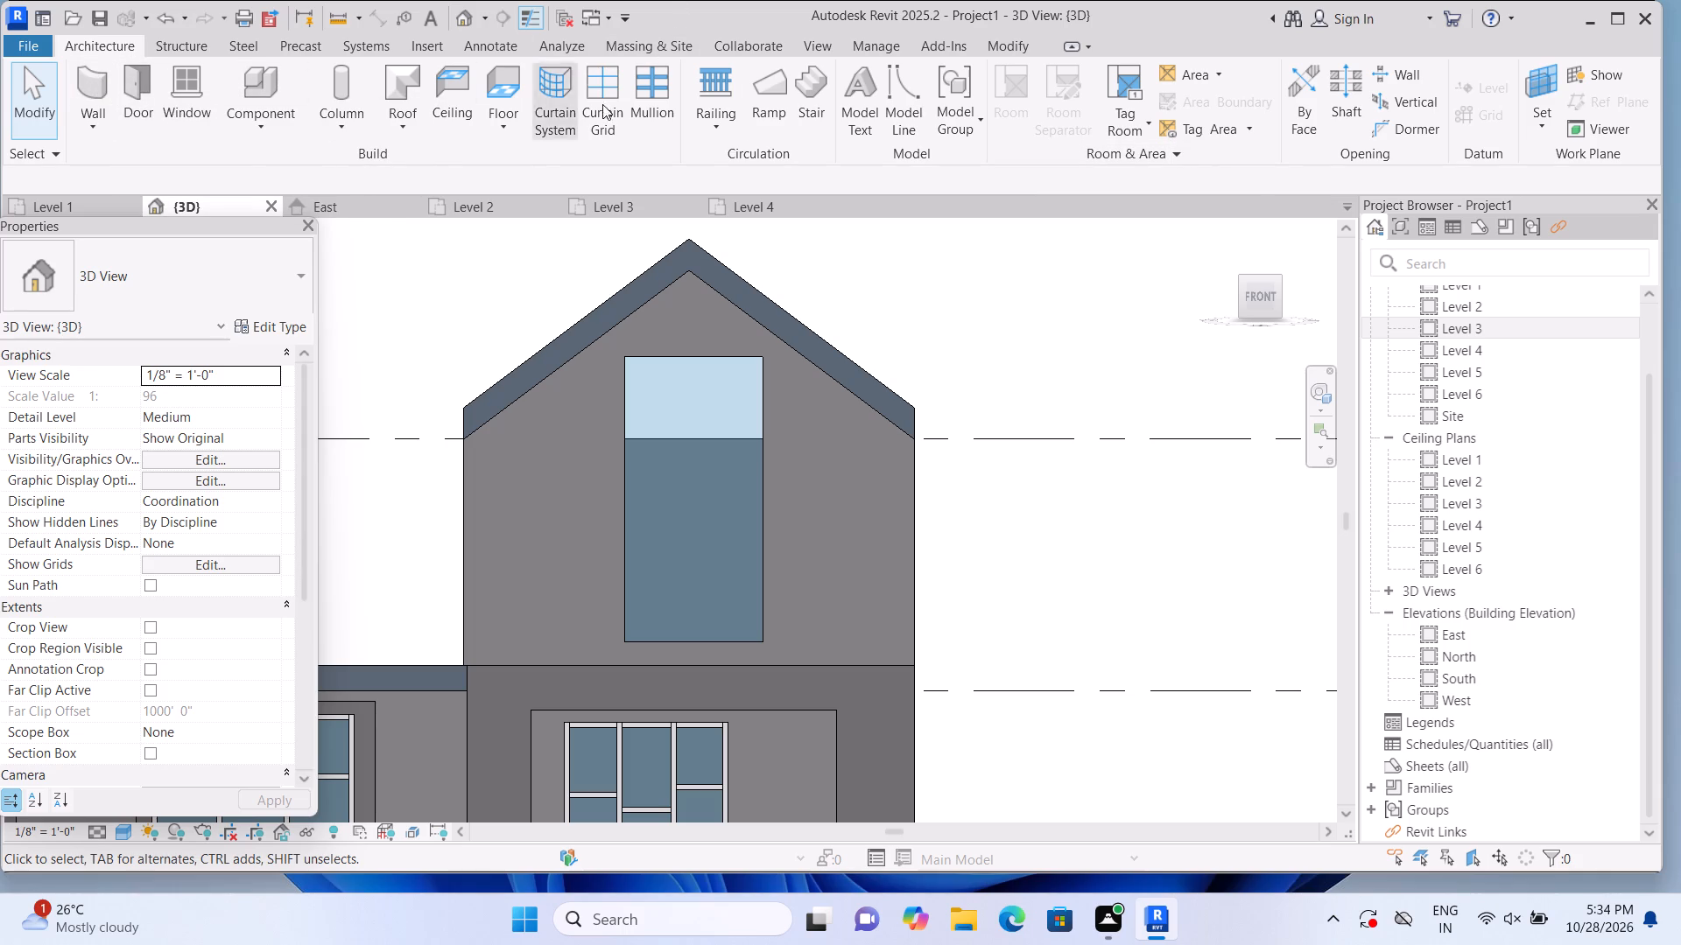
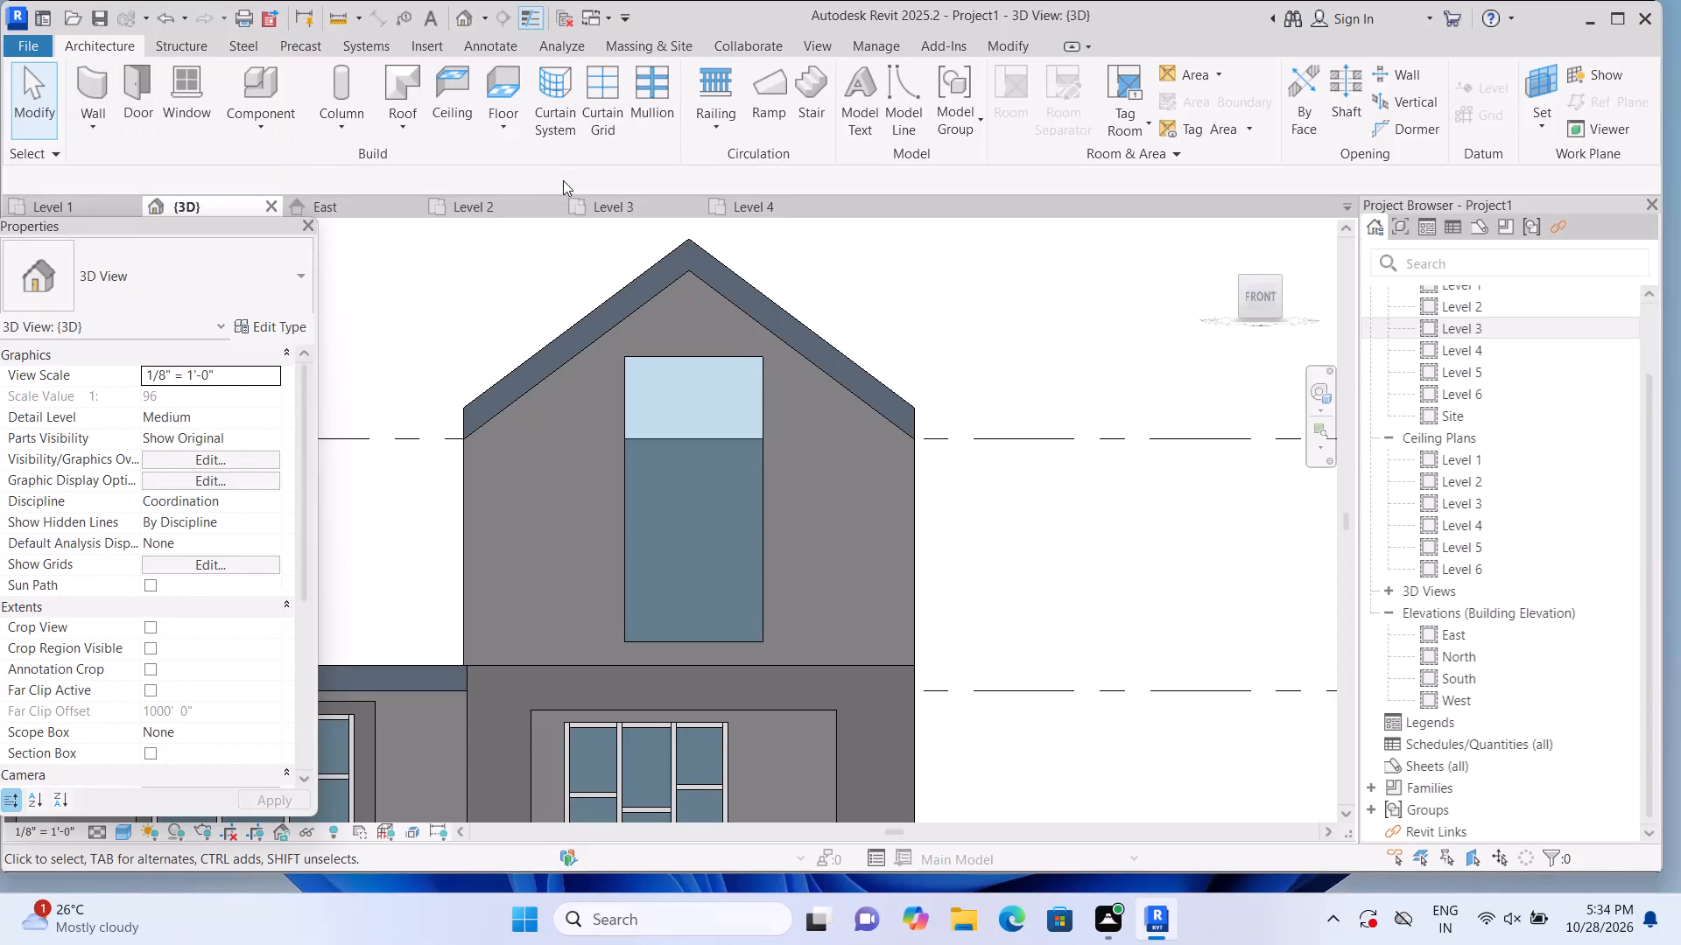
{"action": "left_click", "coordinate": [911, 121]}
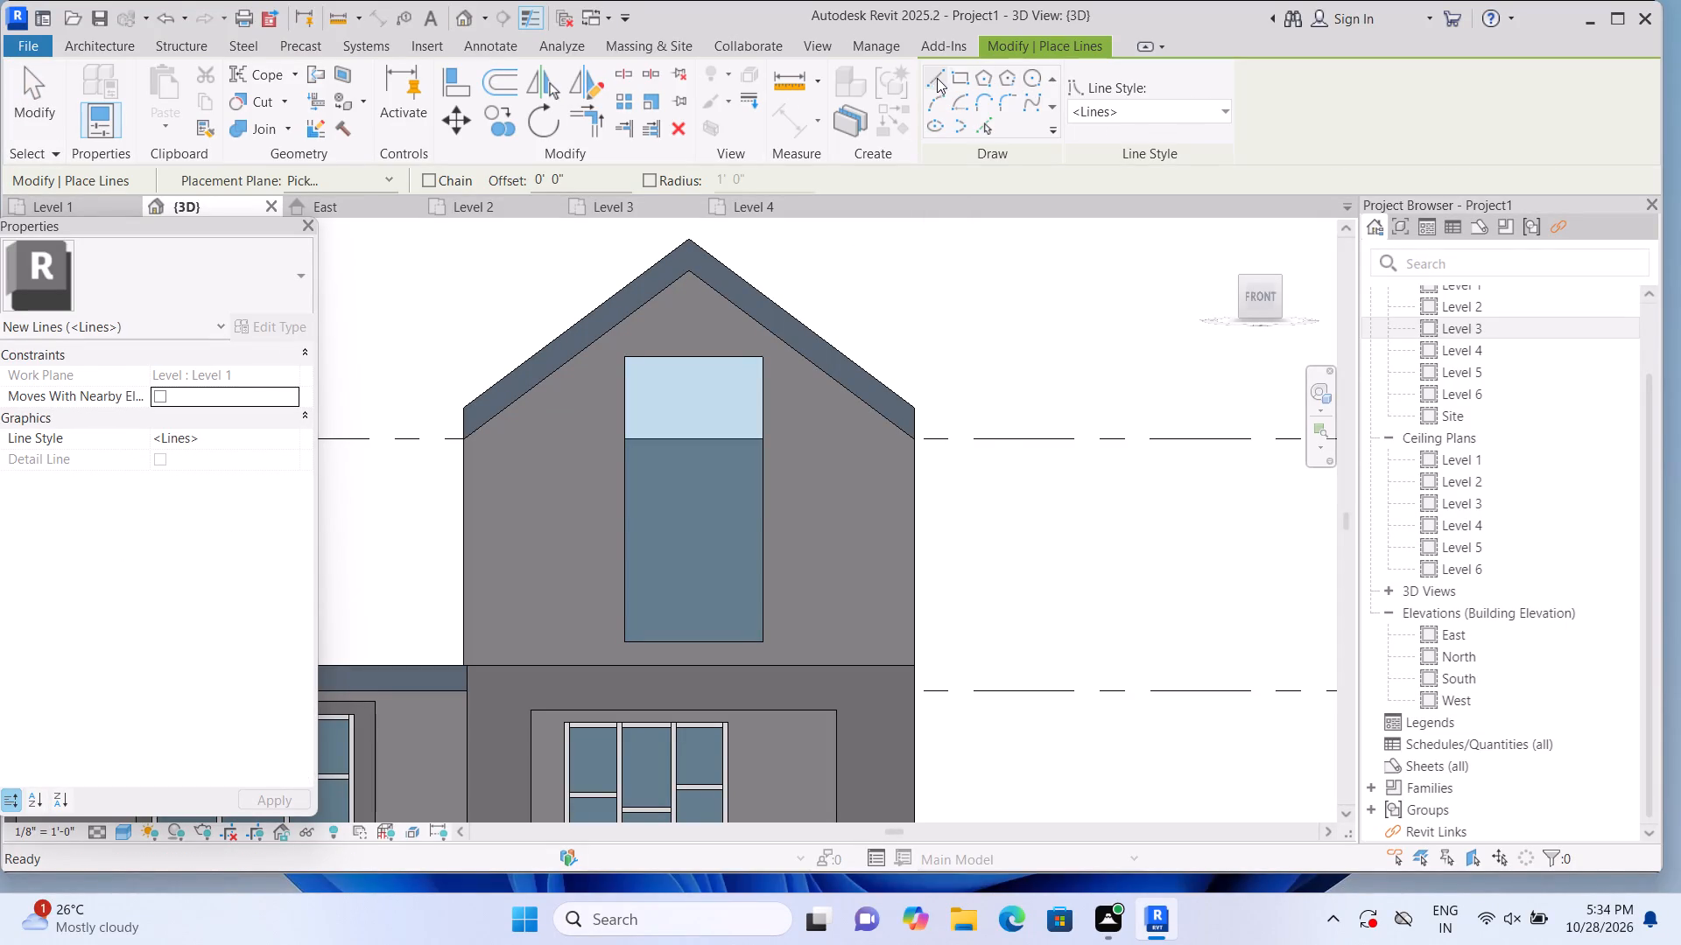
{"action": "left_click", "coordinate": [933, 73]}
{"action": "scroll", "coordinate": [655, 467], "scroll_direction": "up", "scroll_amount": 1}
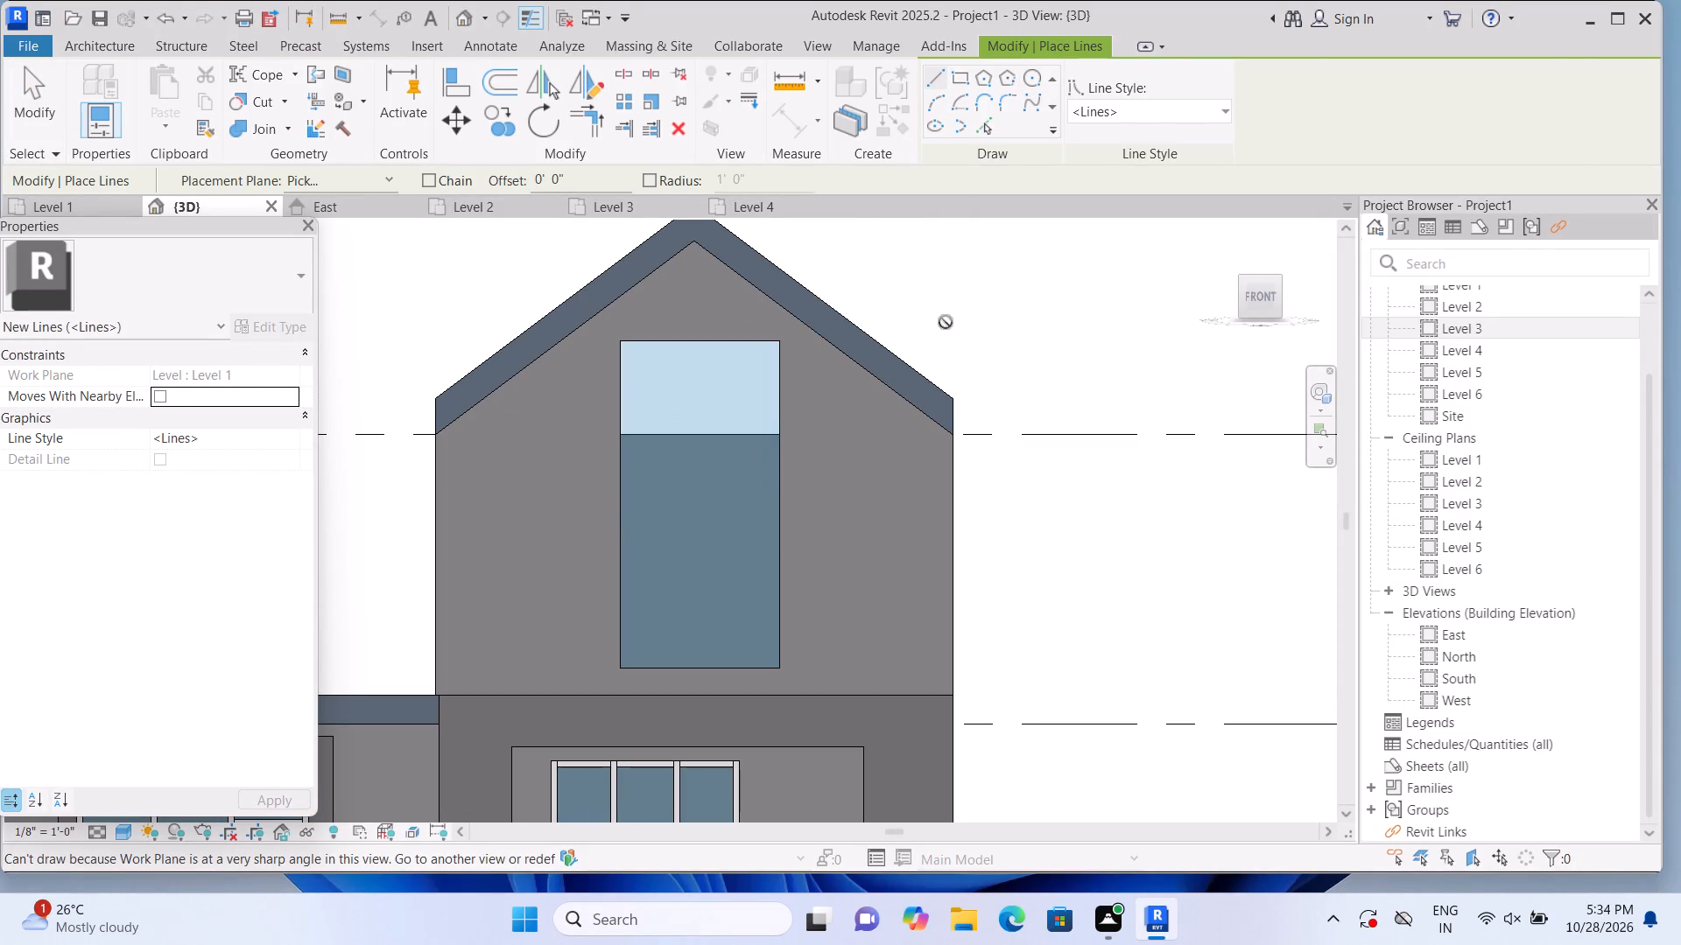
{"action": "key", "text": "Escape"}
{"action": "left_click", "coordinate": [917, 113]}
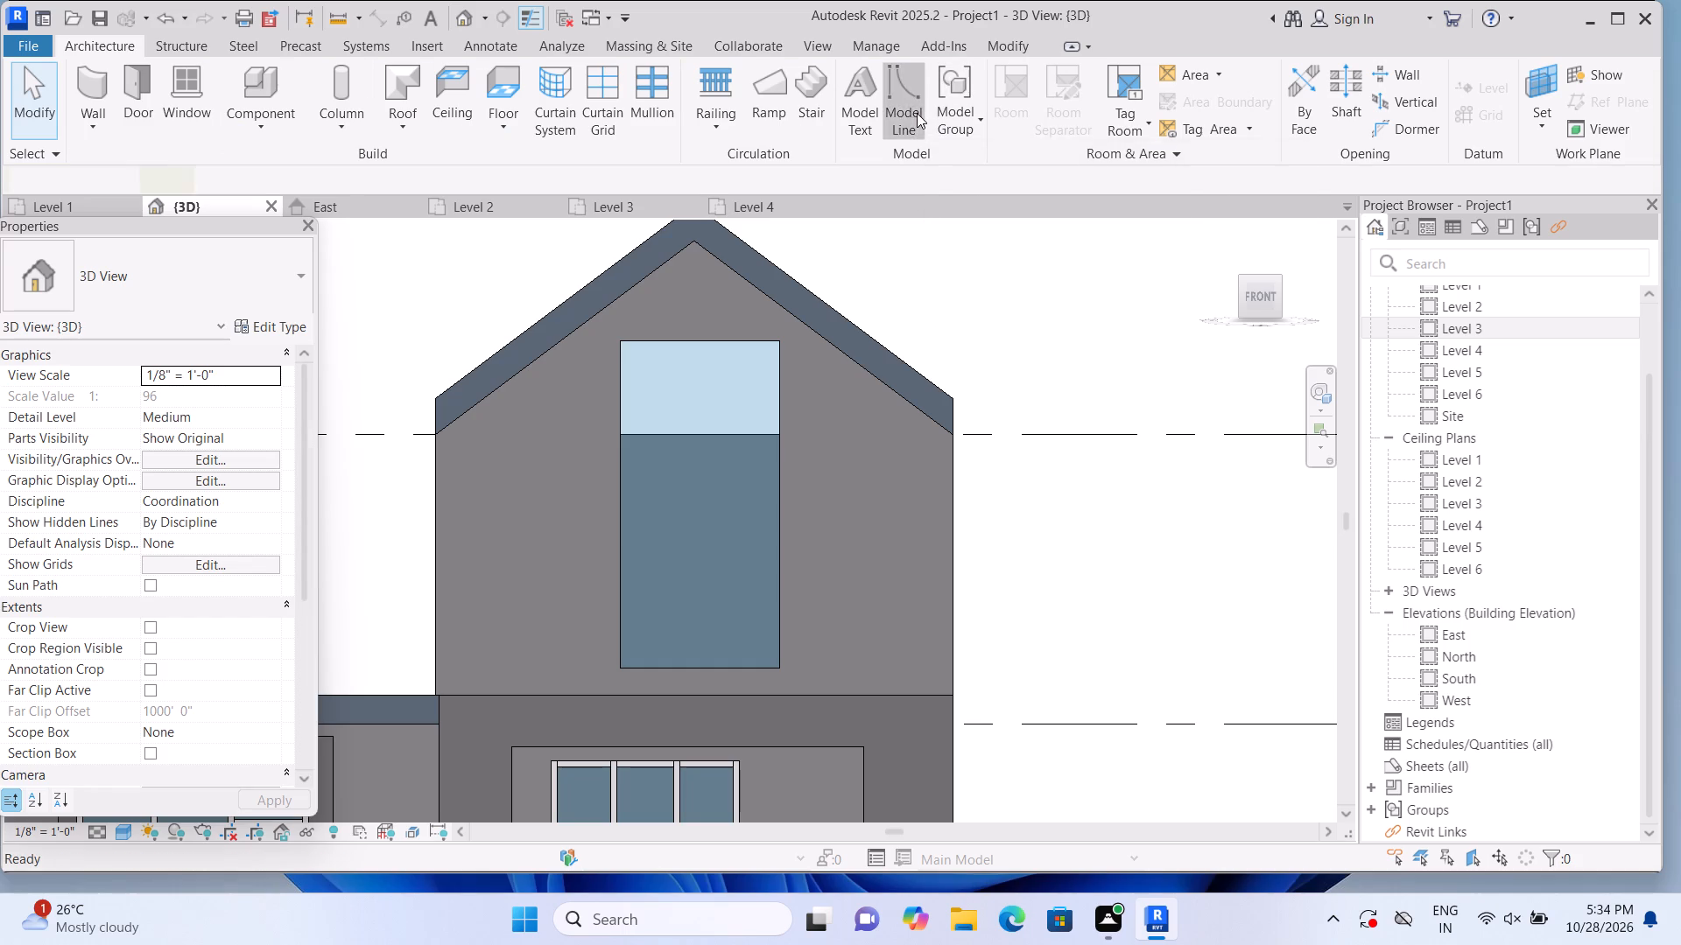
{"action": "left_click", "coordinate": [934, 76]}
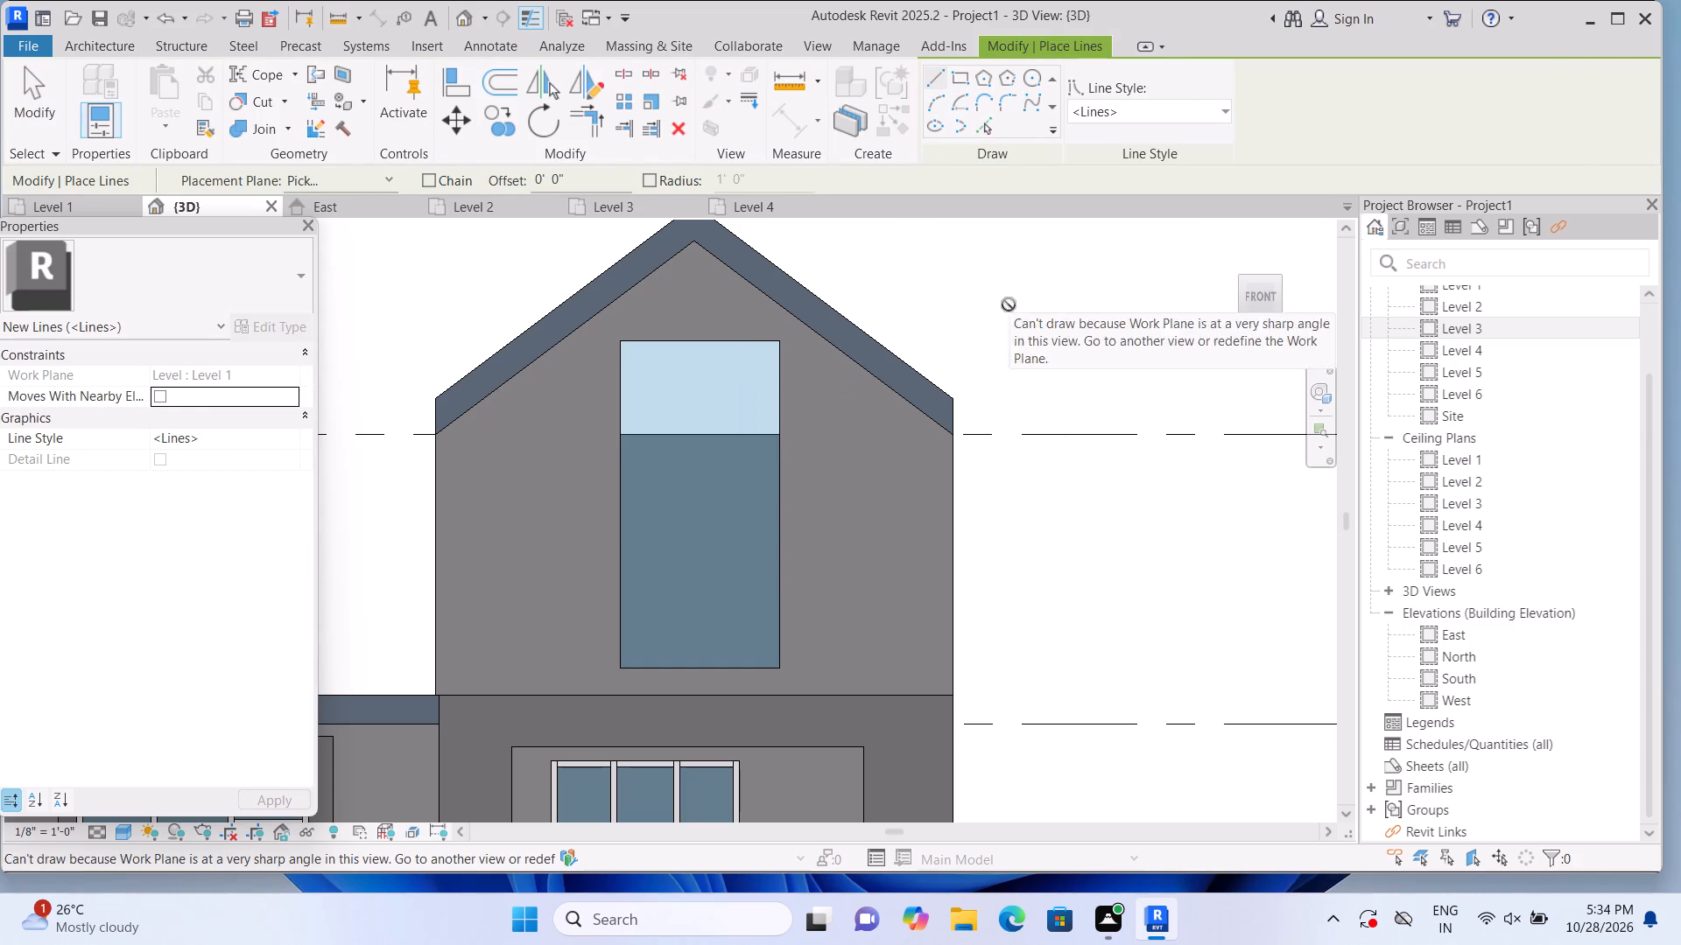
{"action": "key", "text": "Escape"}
Narrow the gable's curtain wall from both sides to a width of about 3'-4 1/2".
{"action": "scroll", "coordinate": [1008, 308], "scroll_direction": "down", "scroll_amount": 3}
{"action": "left_click", "coordinate": [845, 411]}
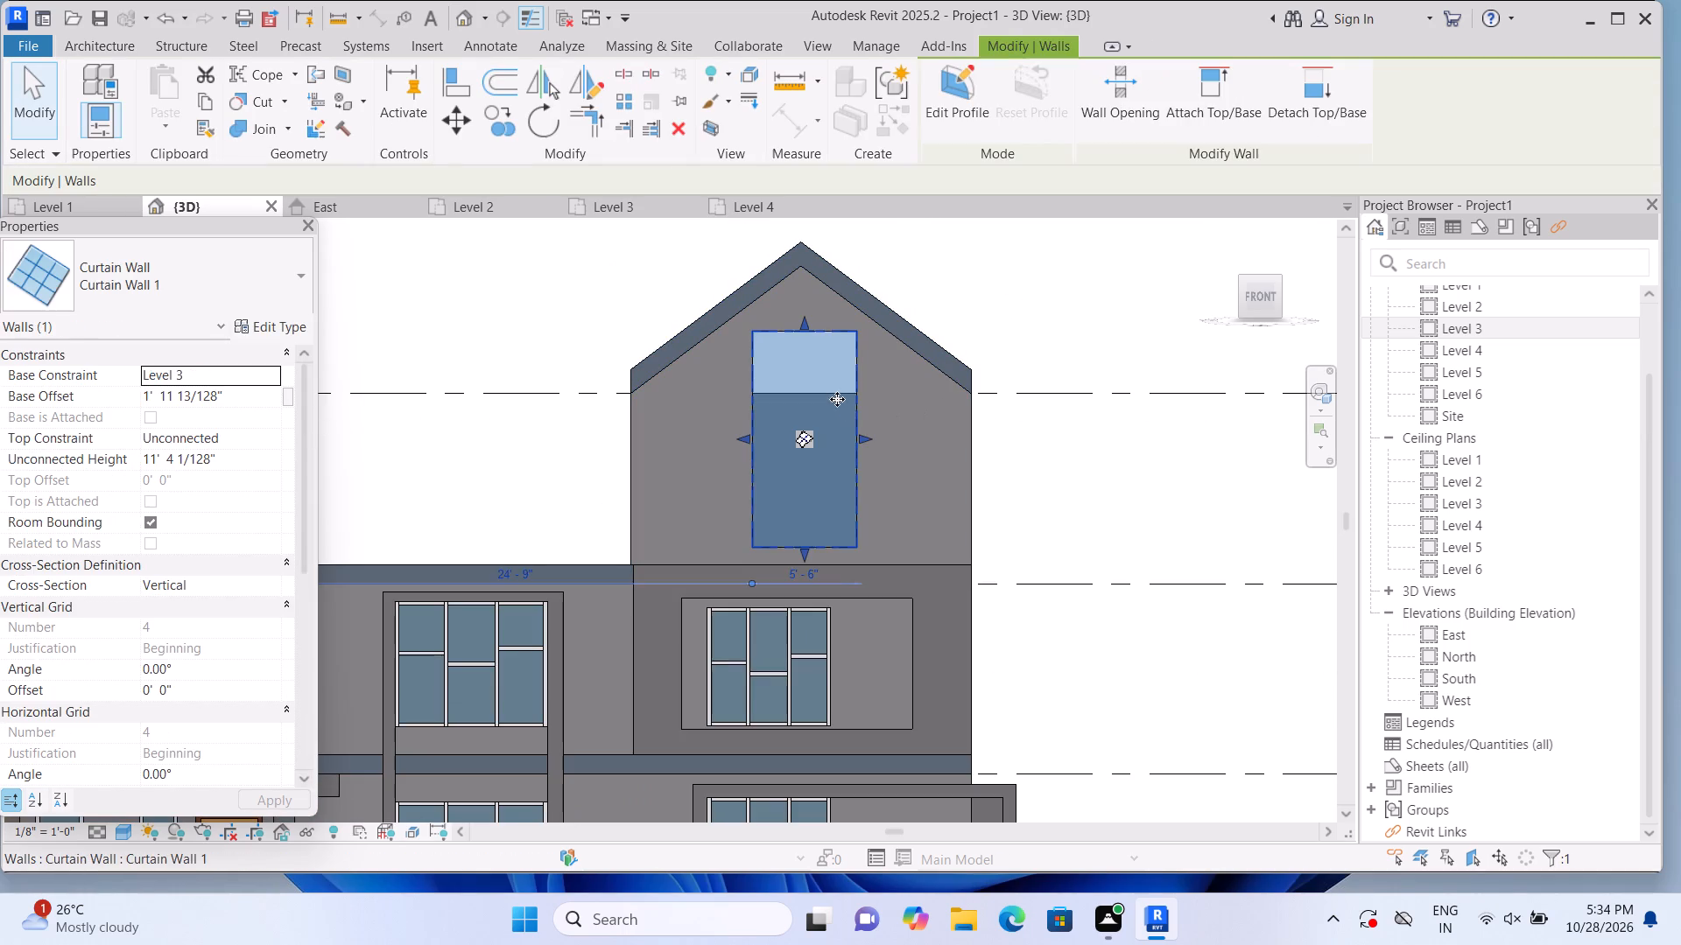
{"action": "left_click_drag", "start_coordinate": [744, 437], "coordinate": [755, 433]}
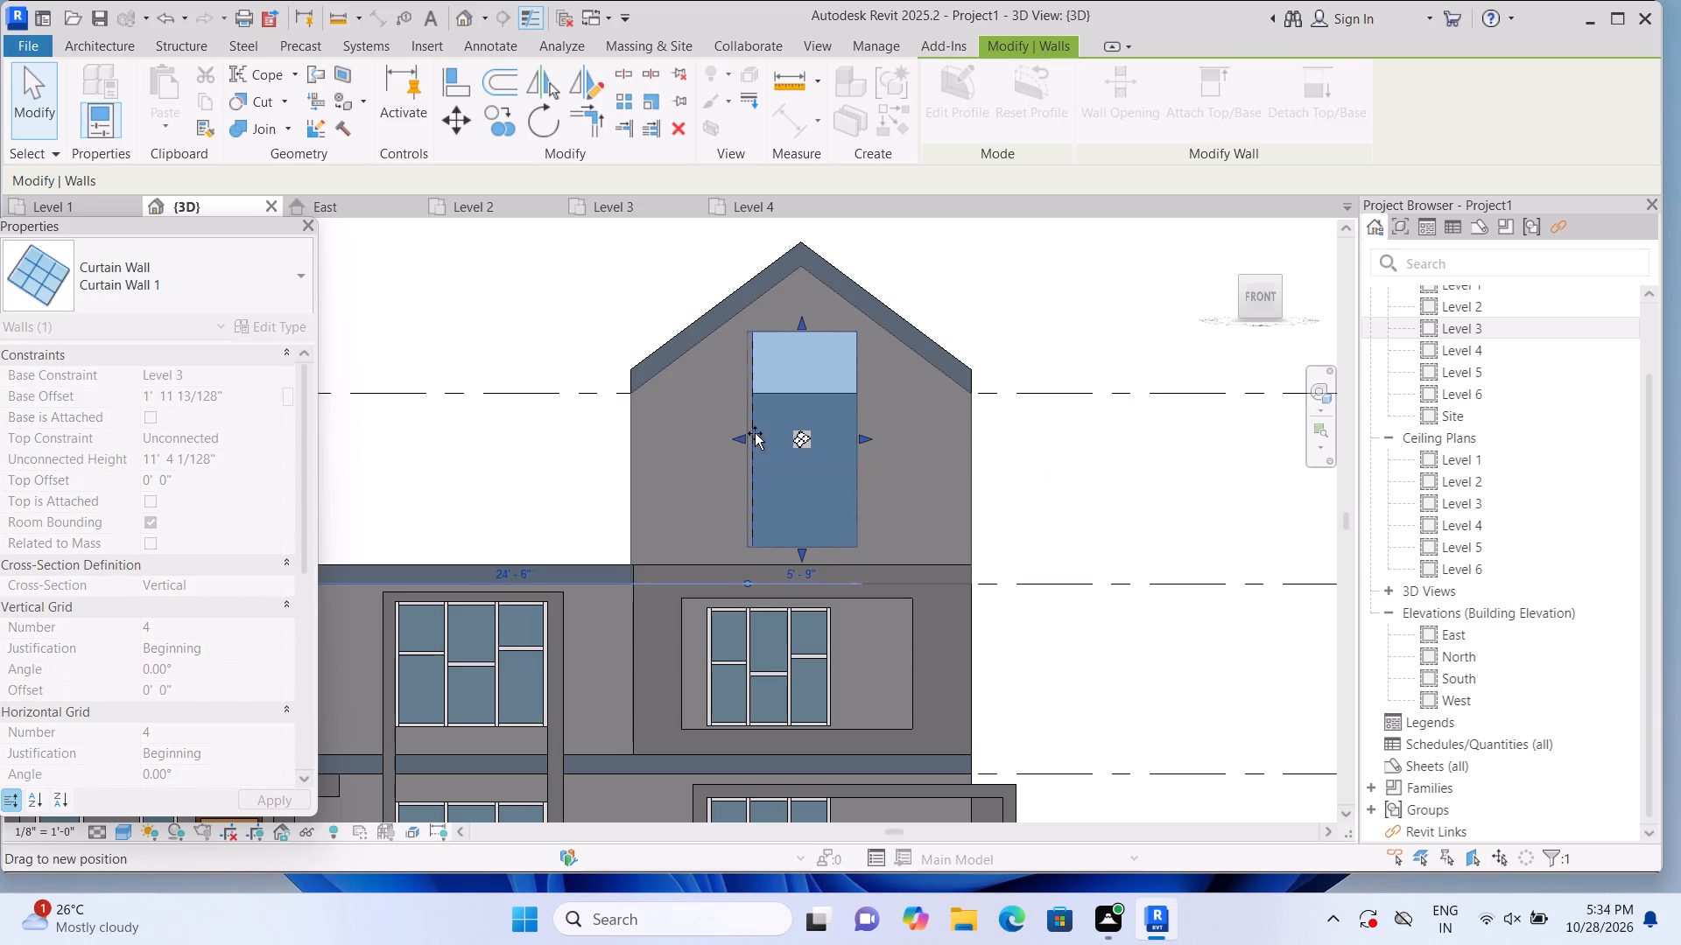
{"action": "left_click_drag", "start_coordinate": [755, 433], "coordinate": [770, 433]}
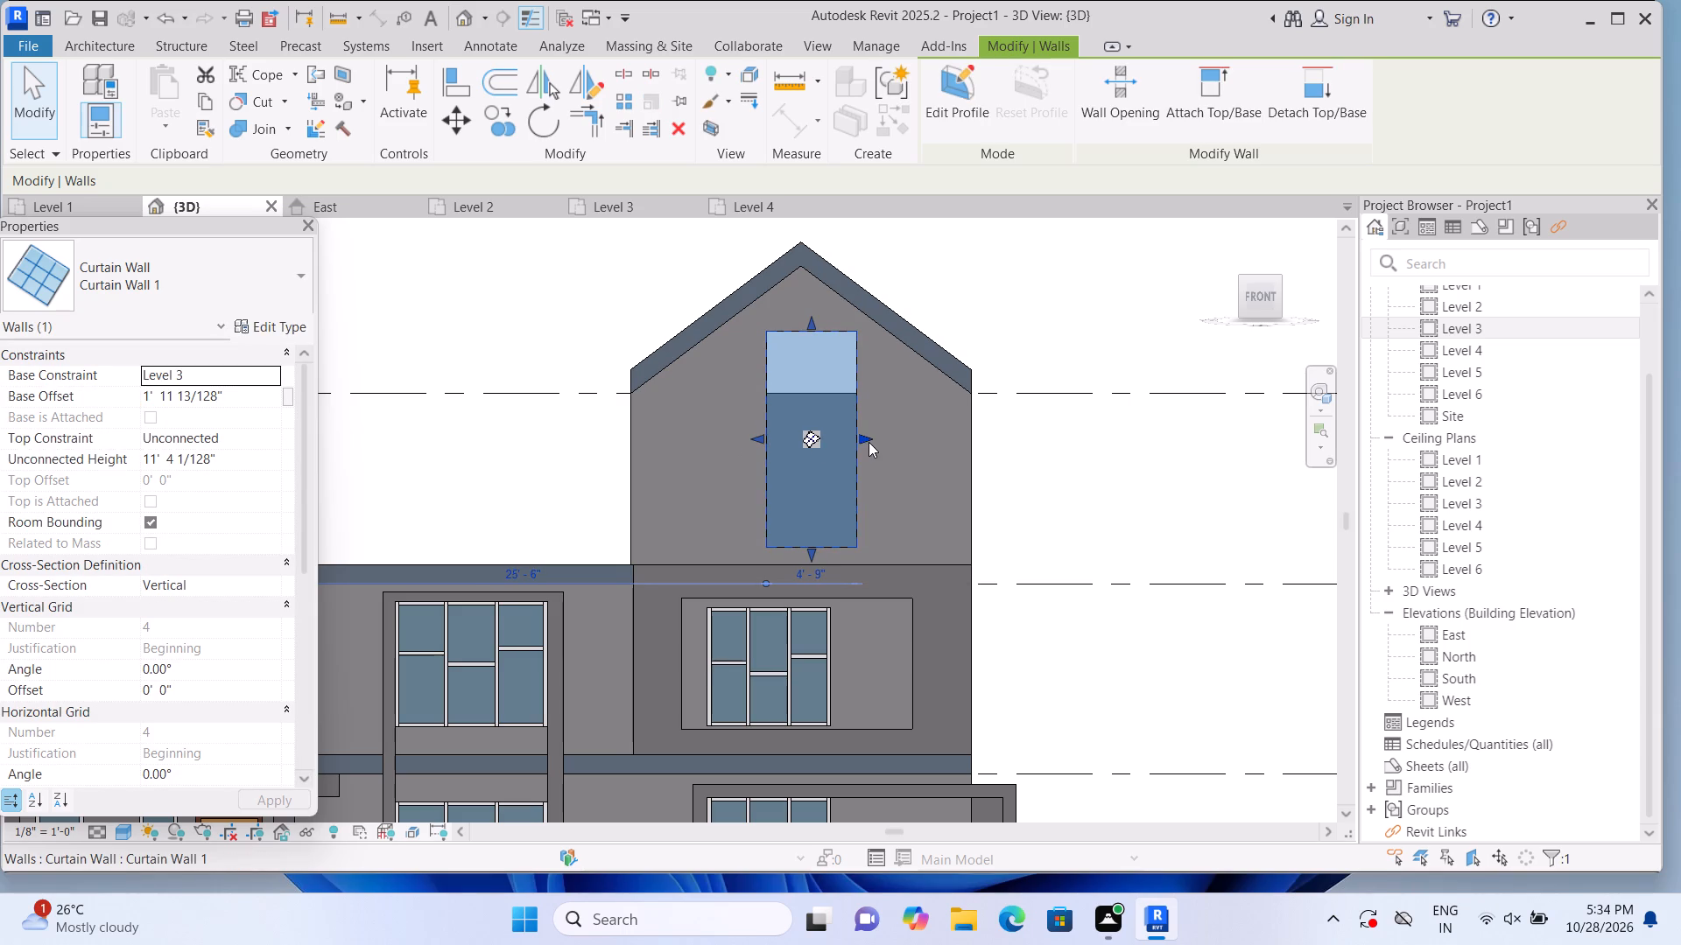
{"action": "left_click_drag", "start_coordinate": [867, 435], "coordinate": [831, 435]}
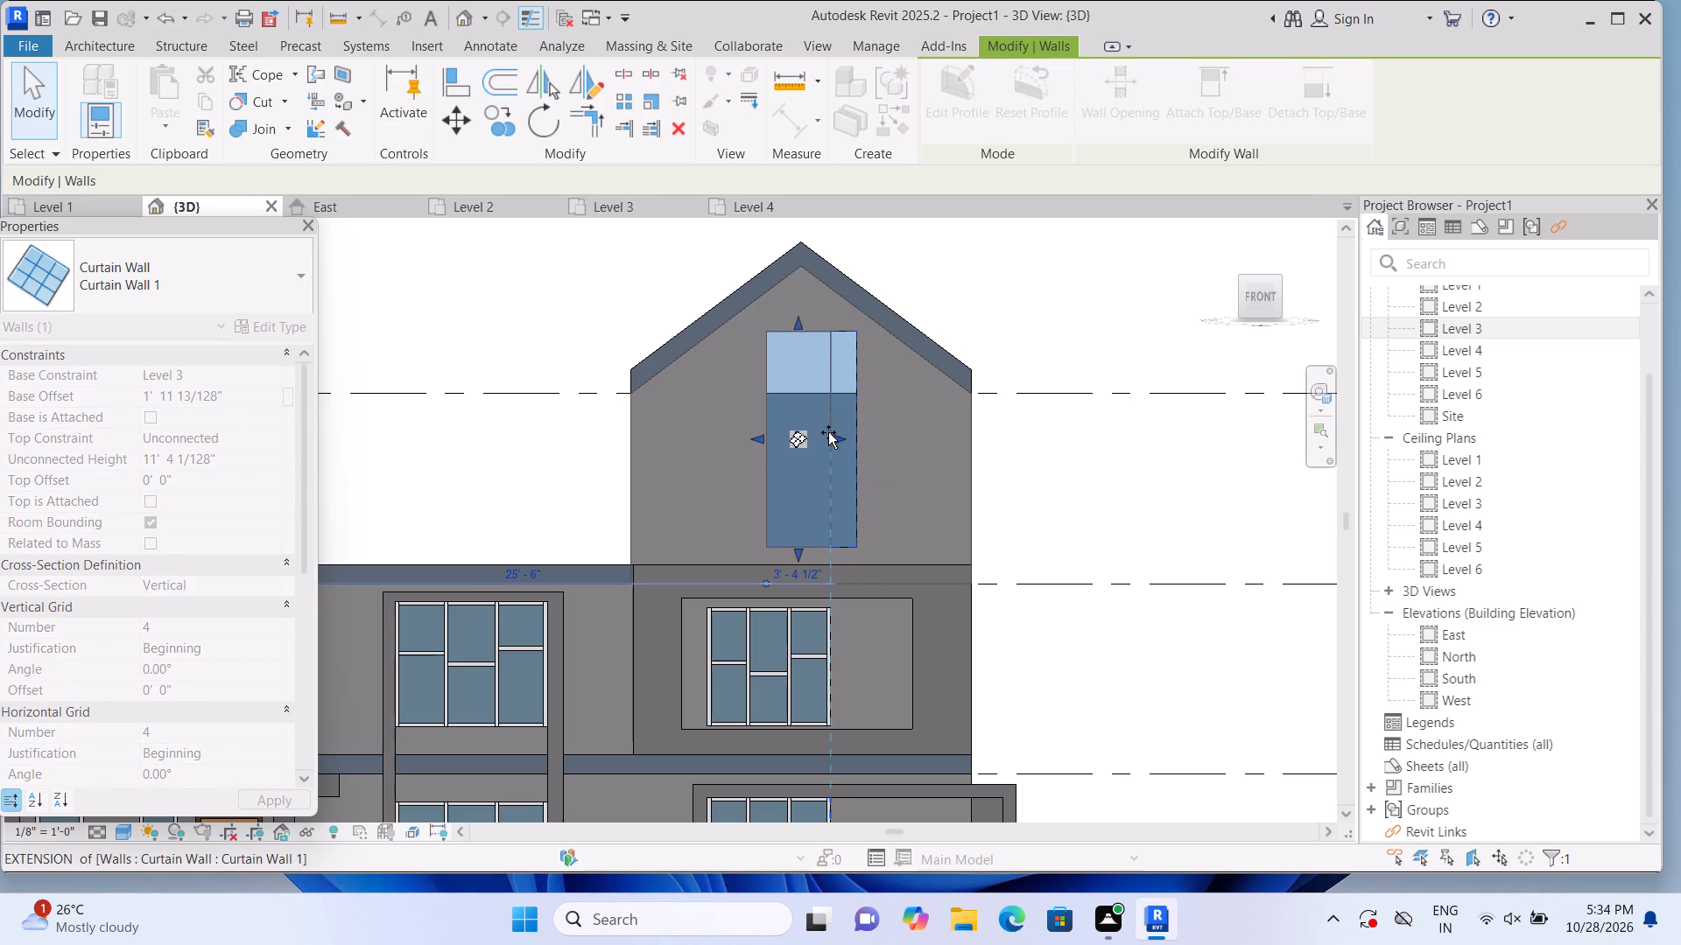
{"action": "left_click", "coordinate": [1076, 482]}
Place 2.5" x 5" rectangular mullions along all four edges of the gable's curtain wall.
{"action": "scroll", "coordinate": [1073, 489], "scroll_direction": "down", "scroll_amount": 1}
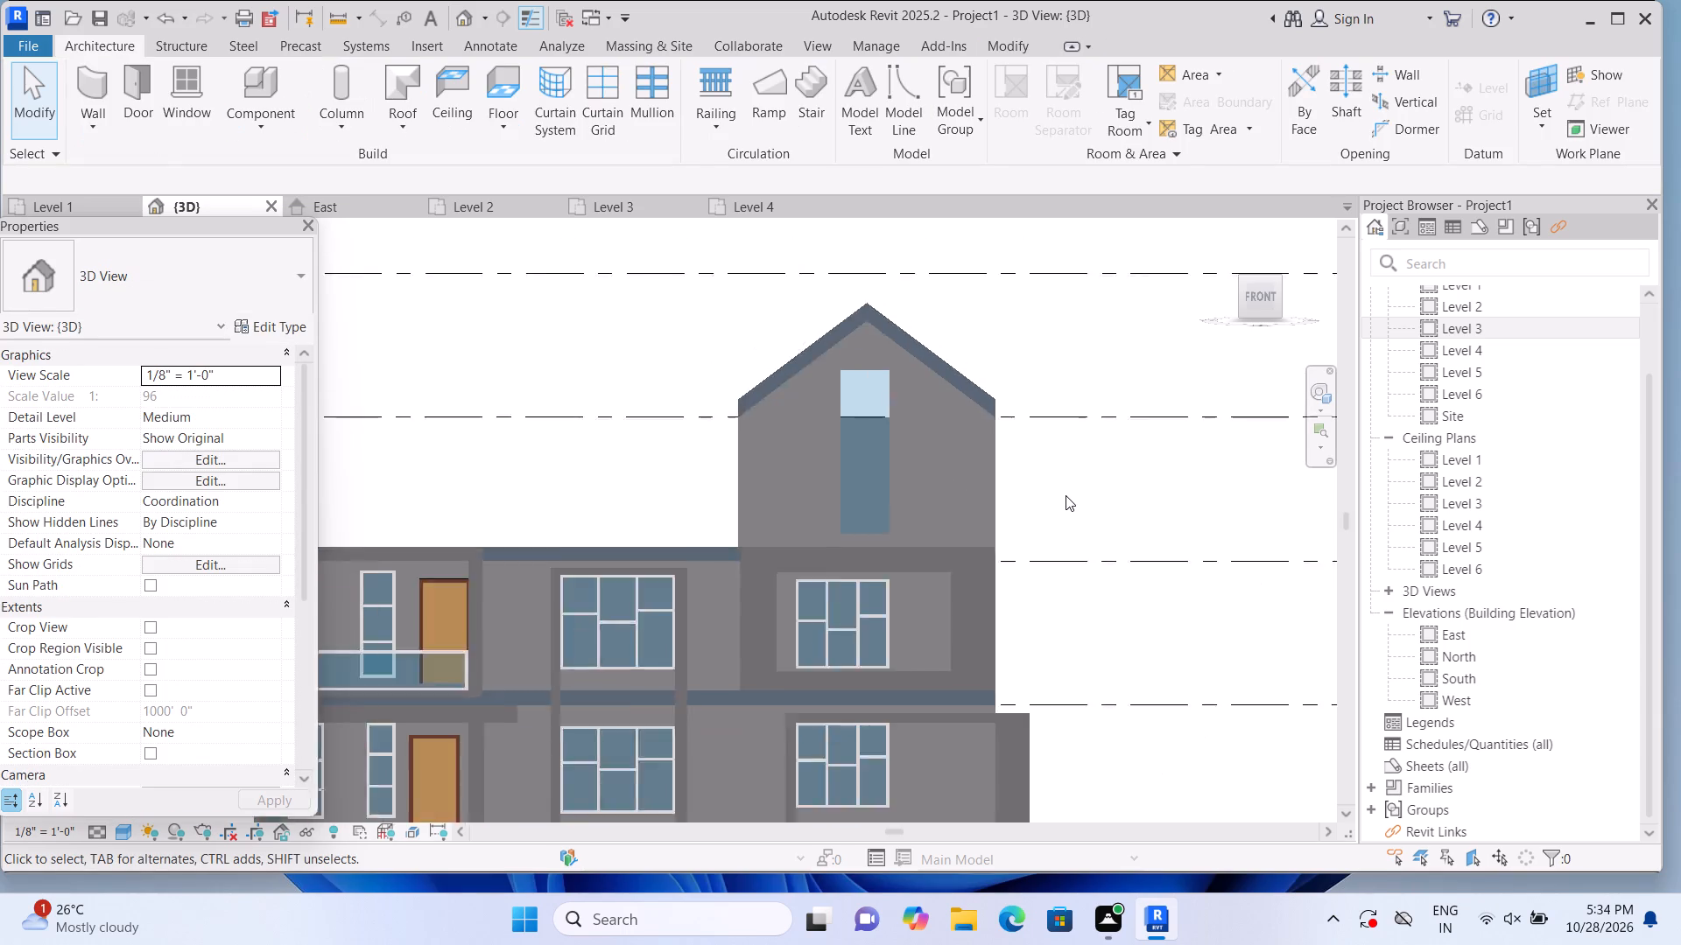
{"action": "scroll", "coordinate": [1066, 495], "scroll_direction": "down", "scroll_amount": 2}
{"action": "scroll", "coordinate": [1061, 509], "scroll_direction": "up", "scroll_amount": 1}
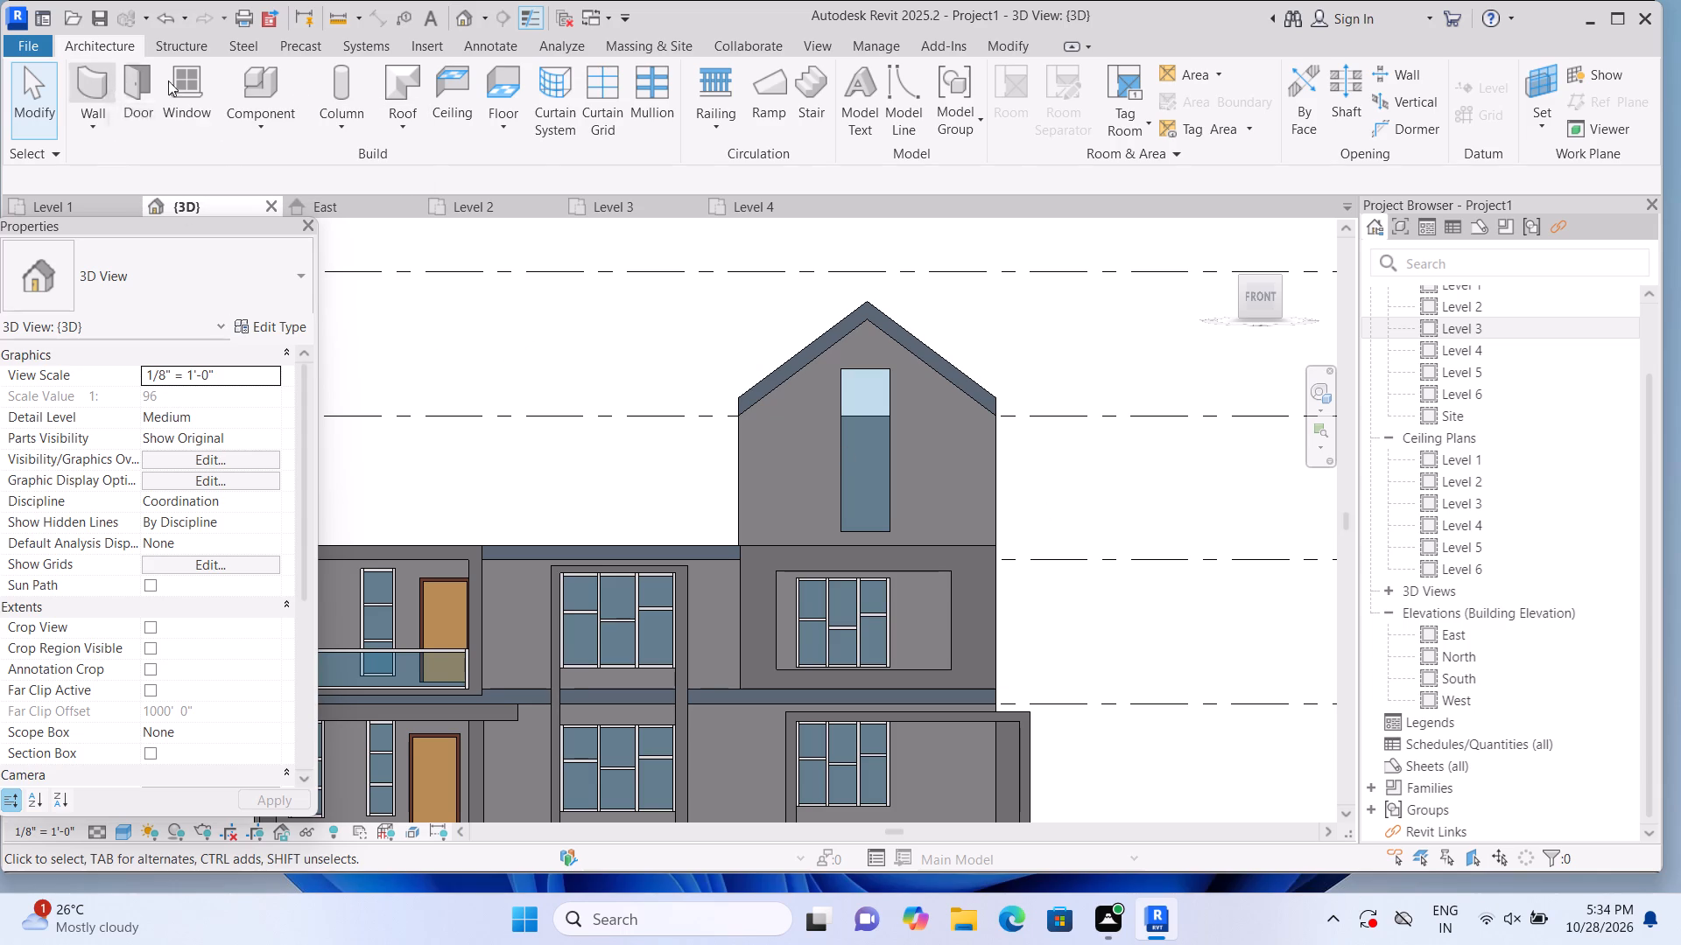
{"action": "left_click", "coordinate": [660, 90]}
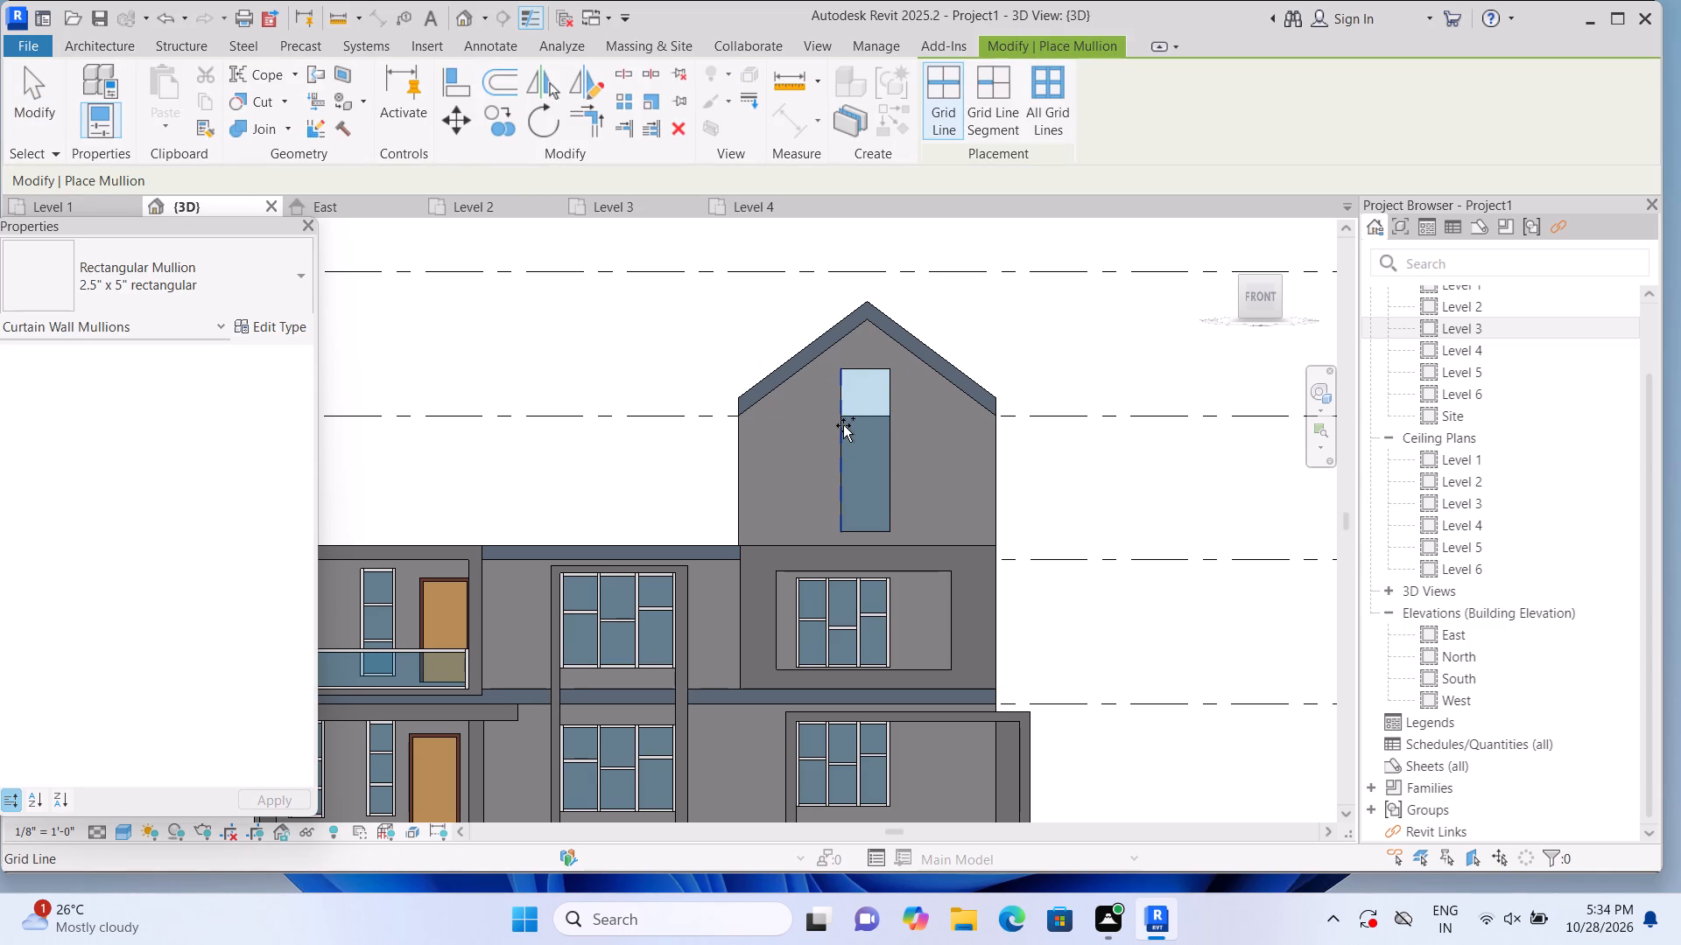
{"action": "left_click", "coordinate": [843, 425]}
{"action": "left_click", "coordinate": [872, 374]}
{"action": "left_click", "coordinate": [892, 429]}
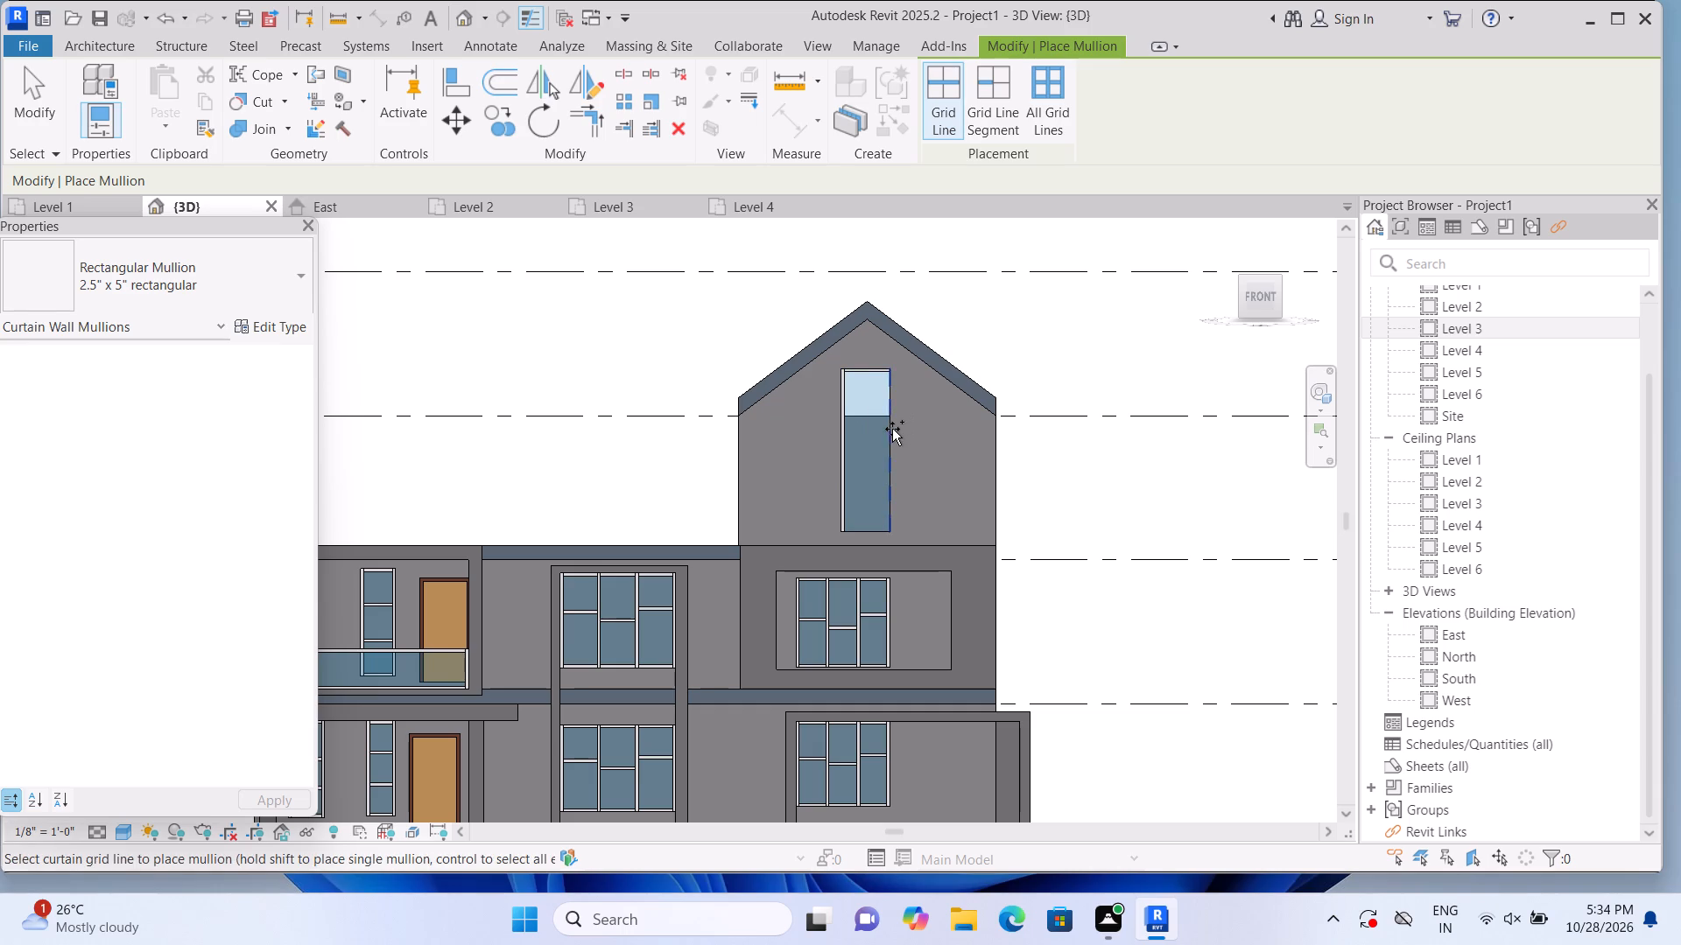
{"action": "left_click", "coordinate": [869, 532]}
{"action": "scroll", "coordinate": [870, 531], "scroll_direction": "down", "scroll_amount": 5}
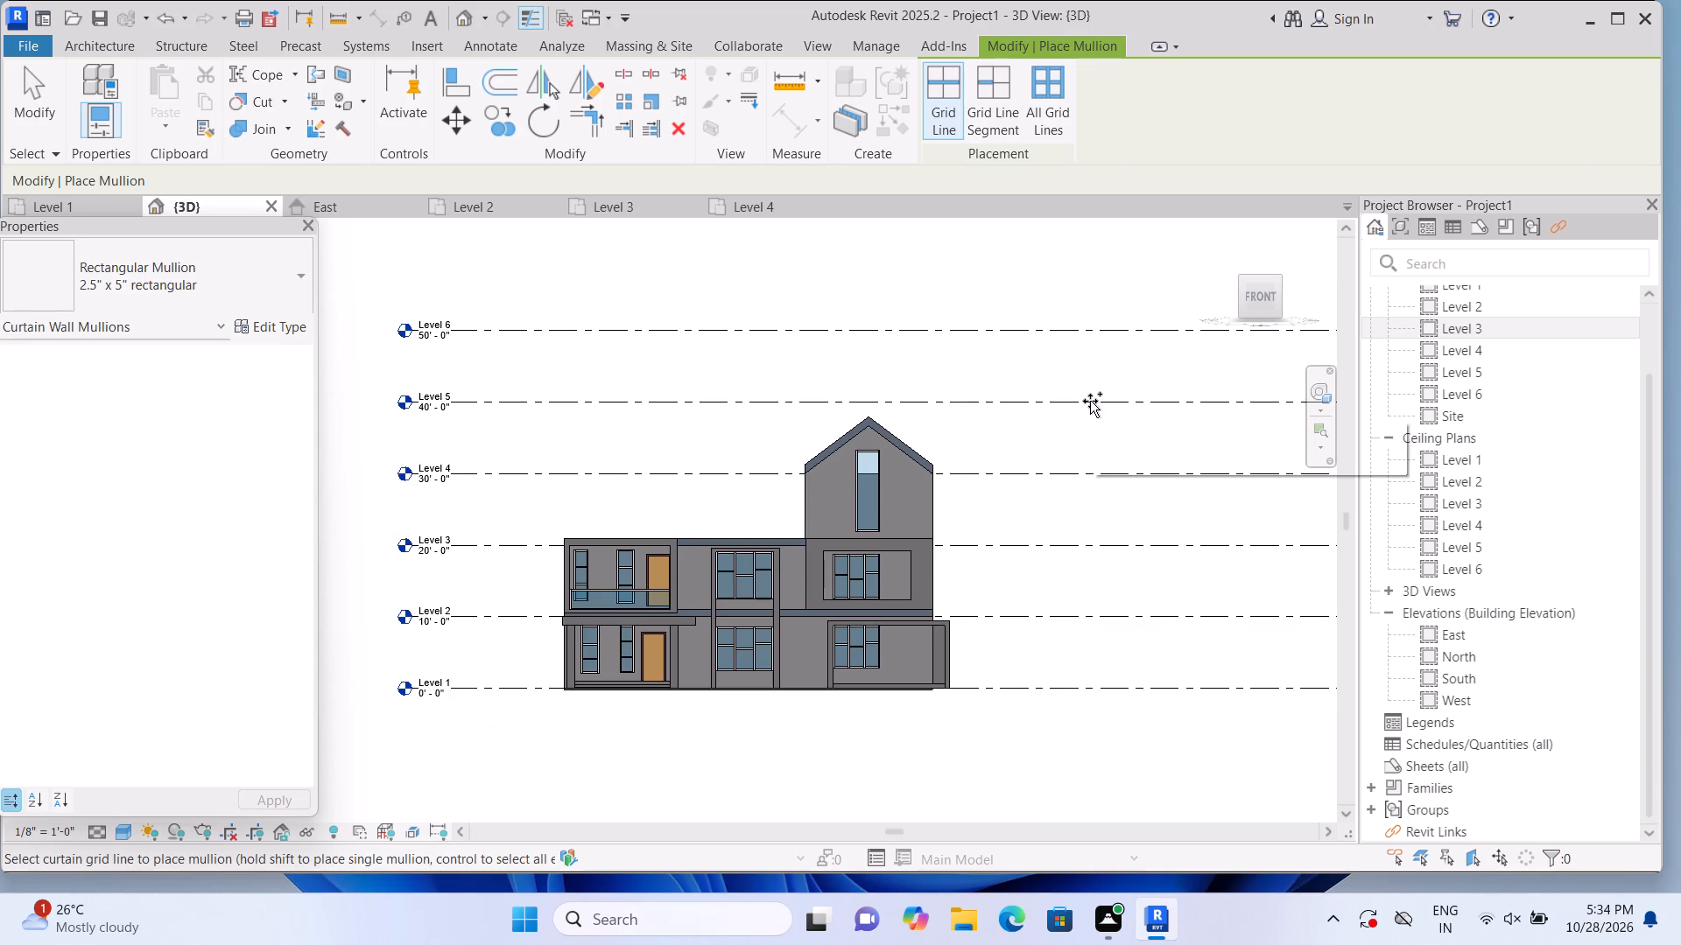
{"action": "key", "text": "Escape"}
Examine the flat roof, the gabled enclosure and the projecting facade frames from the southeast, southwest and west.
{"action": "left_click", "coordinate": [1219, 234]}
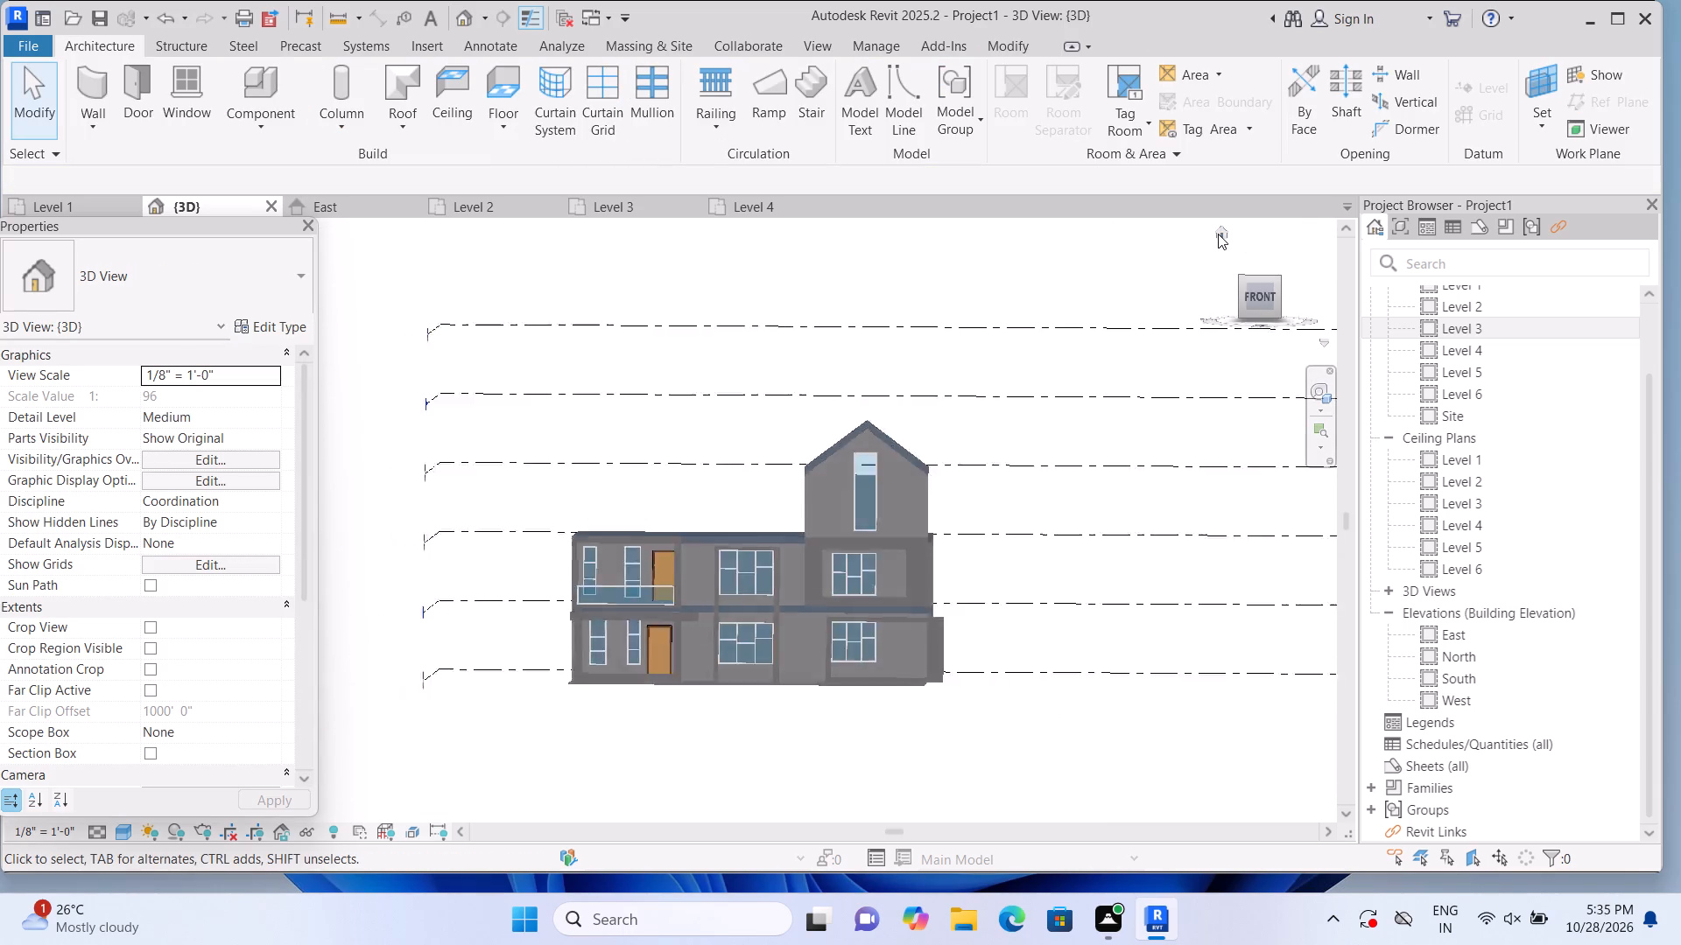
{"action": "scroll", "coordinate": [389, 542], "scroll_direction": "up", "scroll_amount": 4}
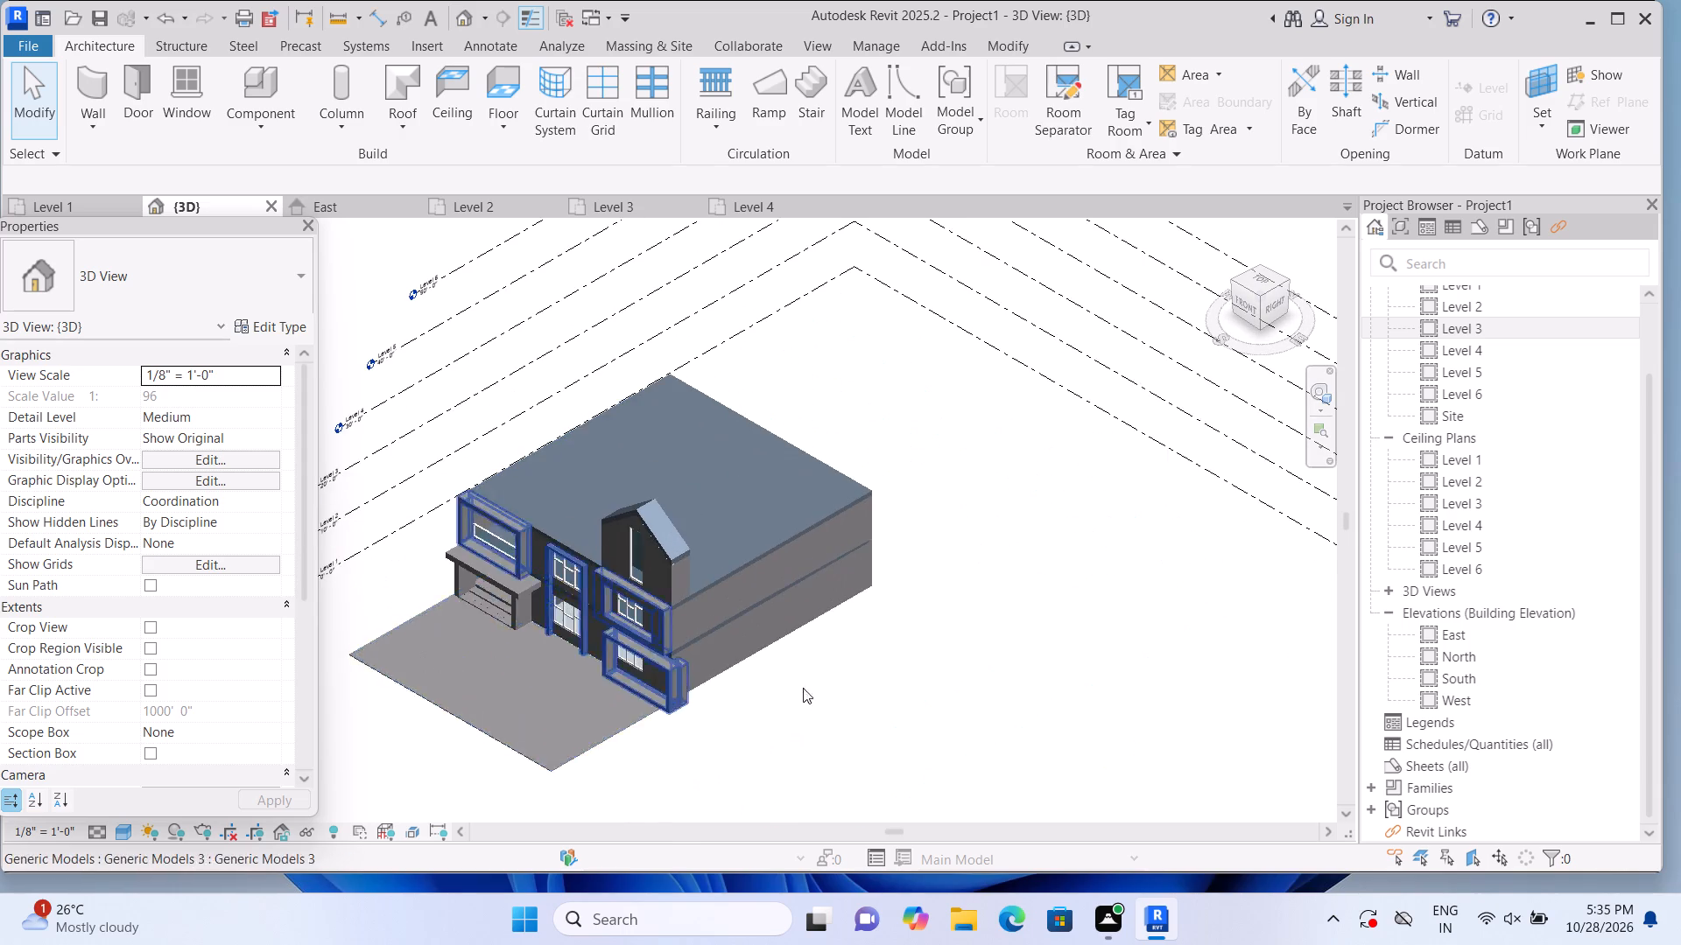
{"action": "scroll", "coordinate": [856, 682], "scroll_direction": "up", "scroll_amount": 2}
{"action": "middle_click_drag", "start_coordinate": [932, 691], "coordinate": [1067, 725]}
{"action": "scroll", "coordinate": [827, 648], "scroll_direction": "up", "scroll_amount": 2}
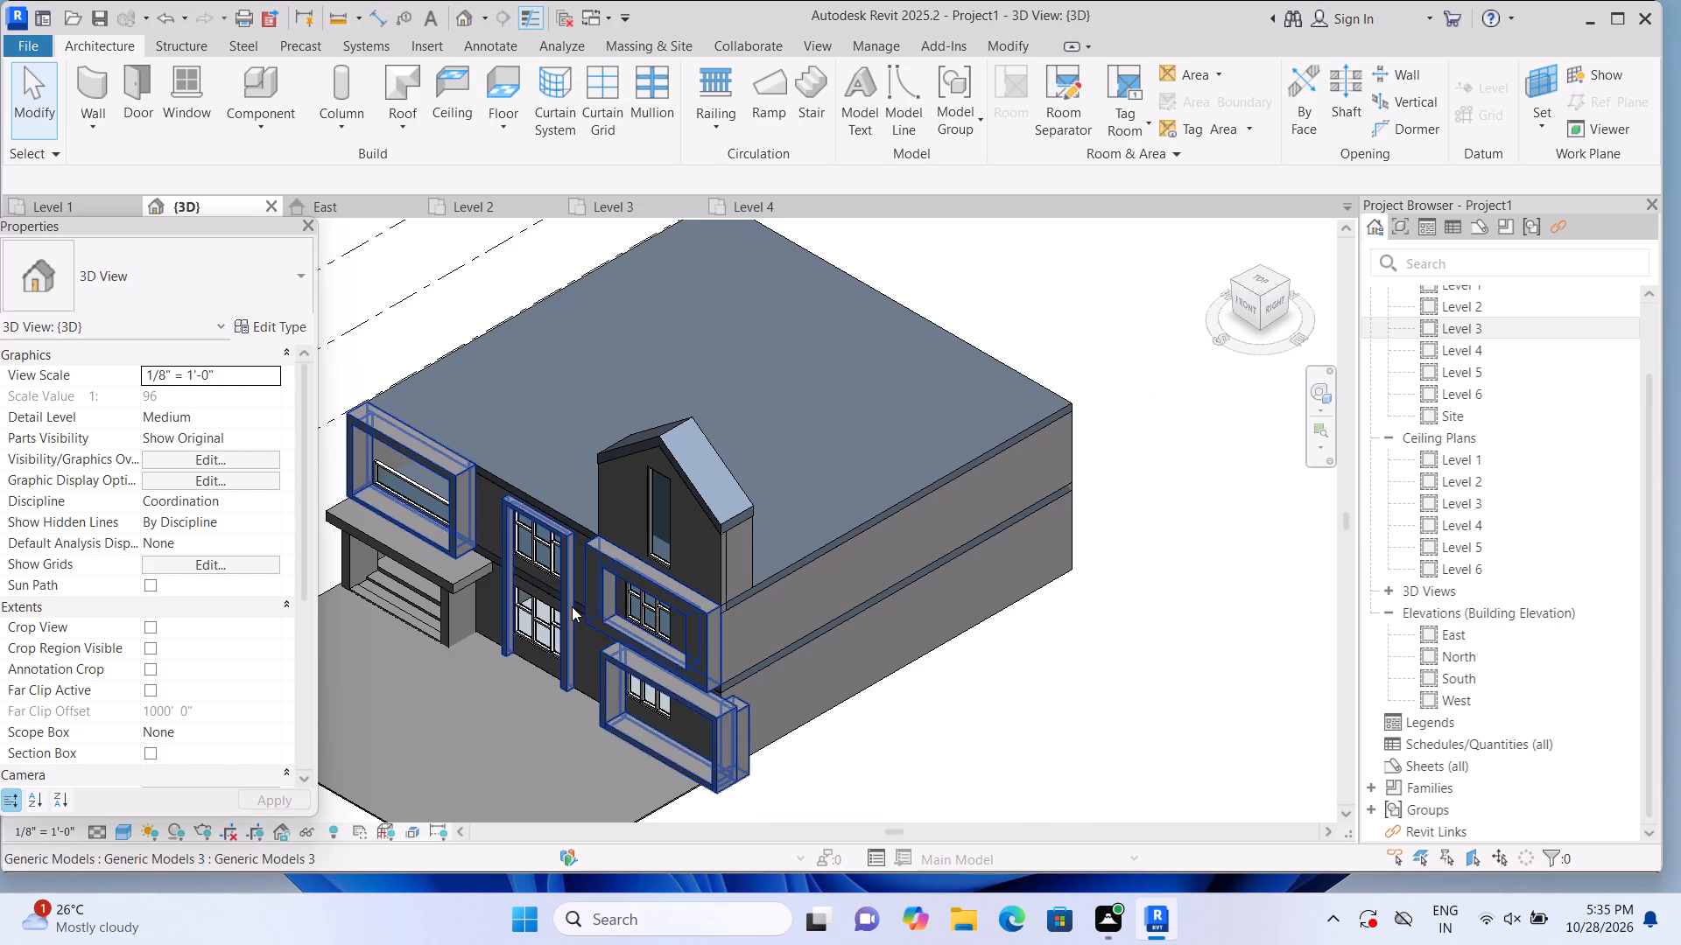
{"action": "scroll", "coordinate": [572, 606], "scroll_direction": "up", "scroll_amount": 1}
{"action": "middle_click_drag", "start_coordinate": [988, 717], "coordinate": [989, 716], "text": "shift"}
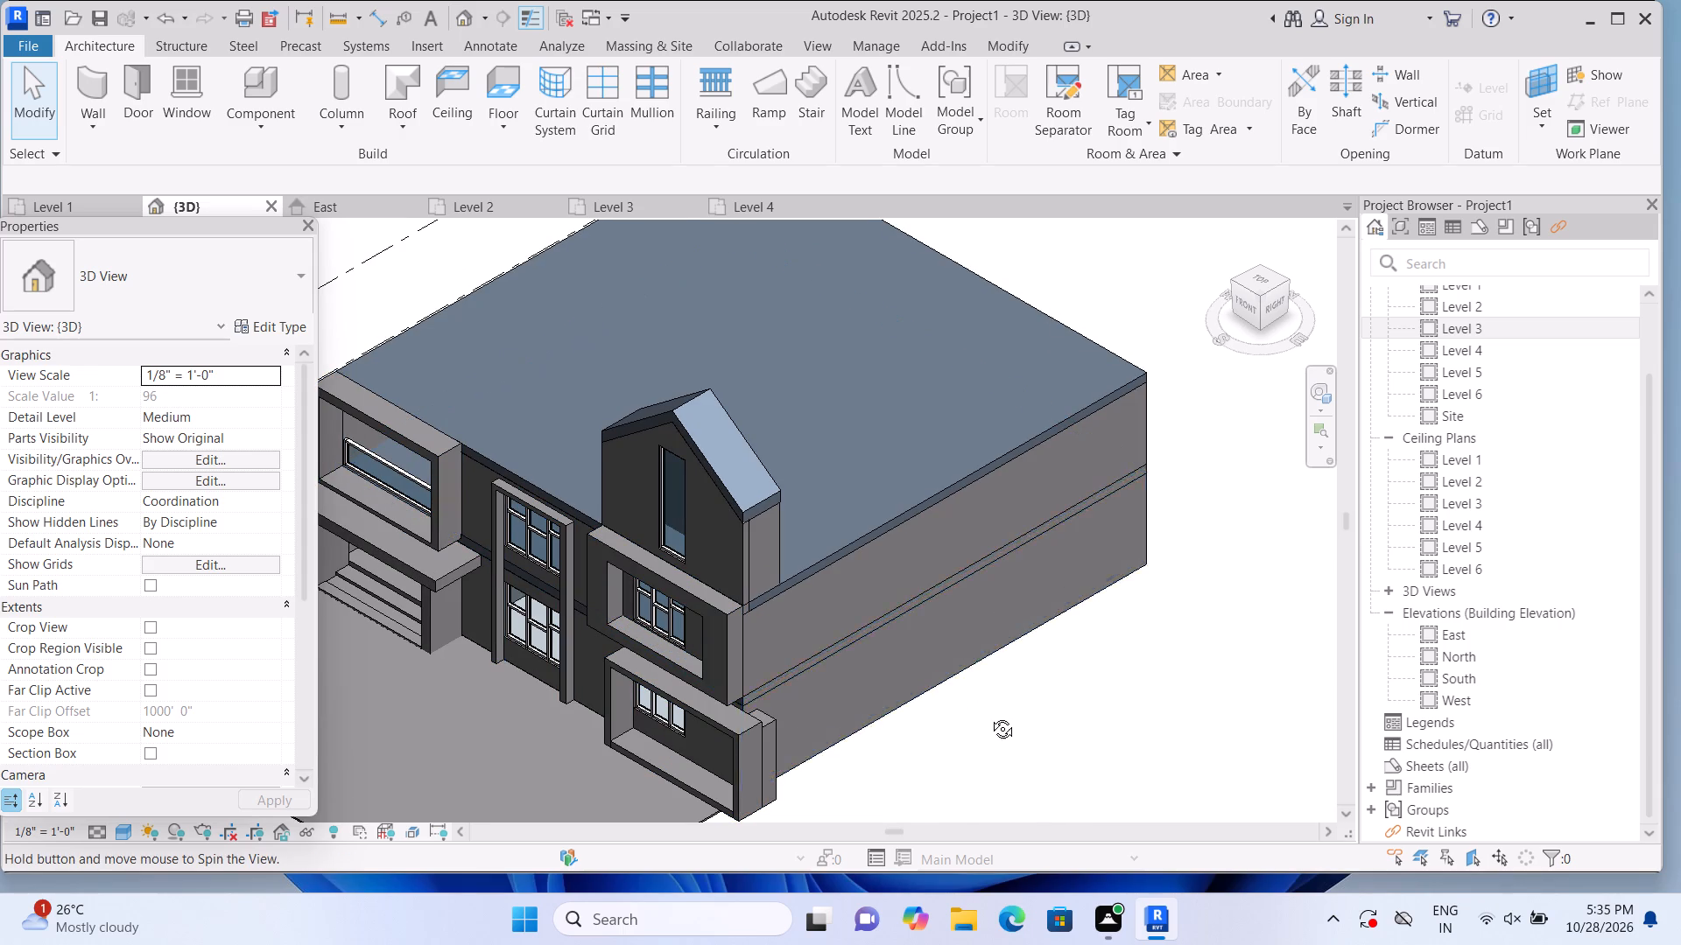
{"action": "middle_click_drag", "start_coordinate": [989, 716], "coordinate": [1278, 555], "text": "shift"}
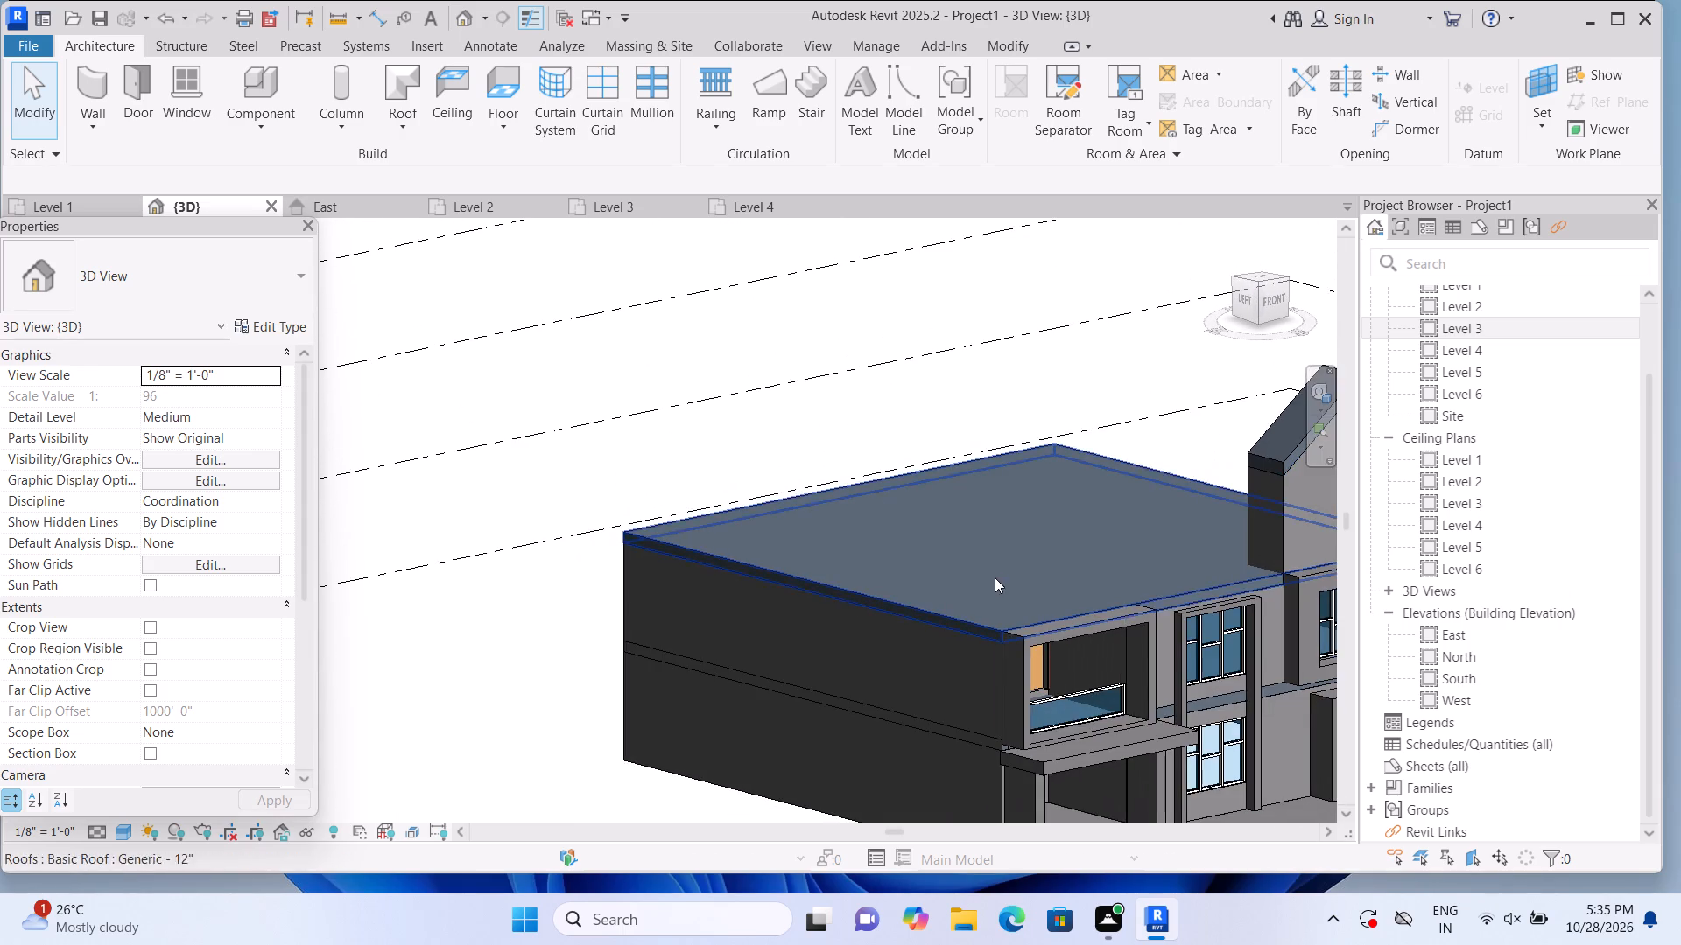
{"action": "middle_click_drag", "start_coordinate": [991, 575], "coordinate": [676, 535]}
{"action": "scroll", "coordinate": [848, 542], "scroll_direction": "up", "scroll_amount": 2}
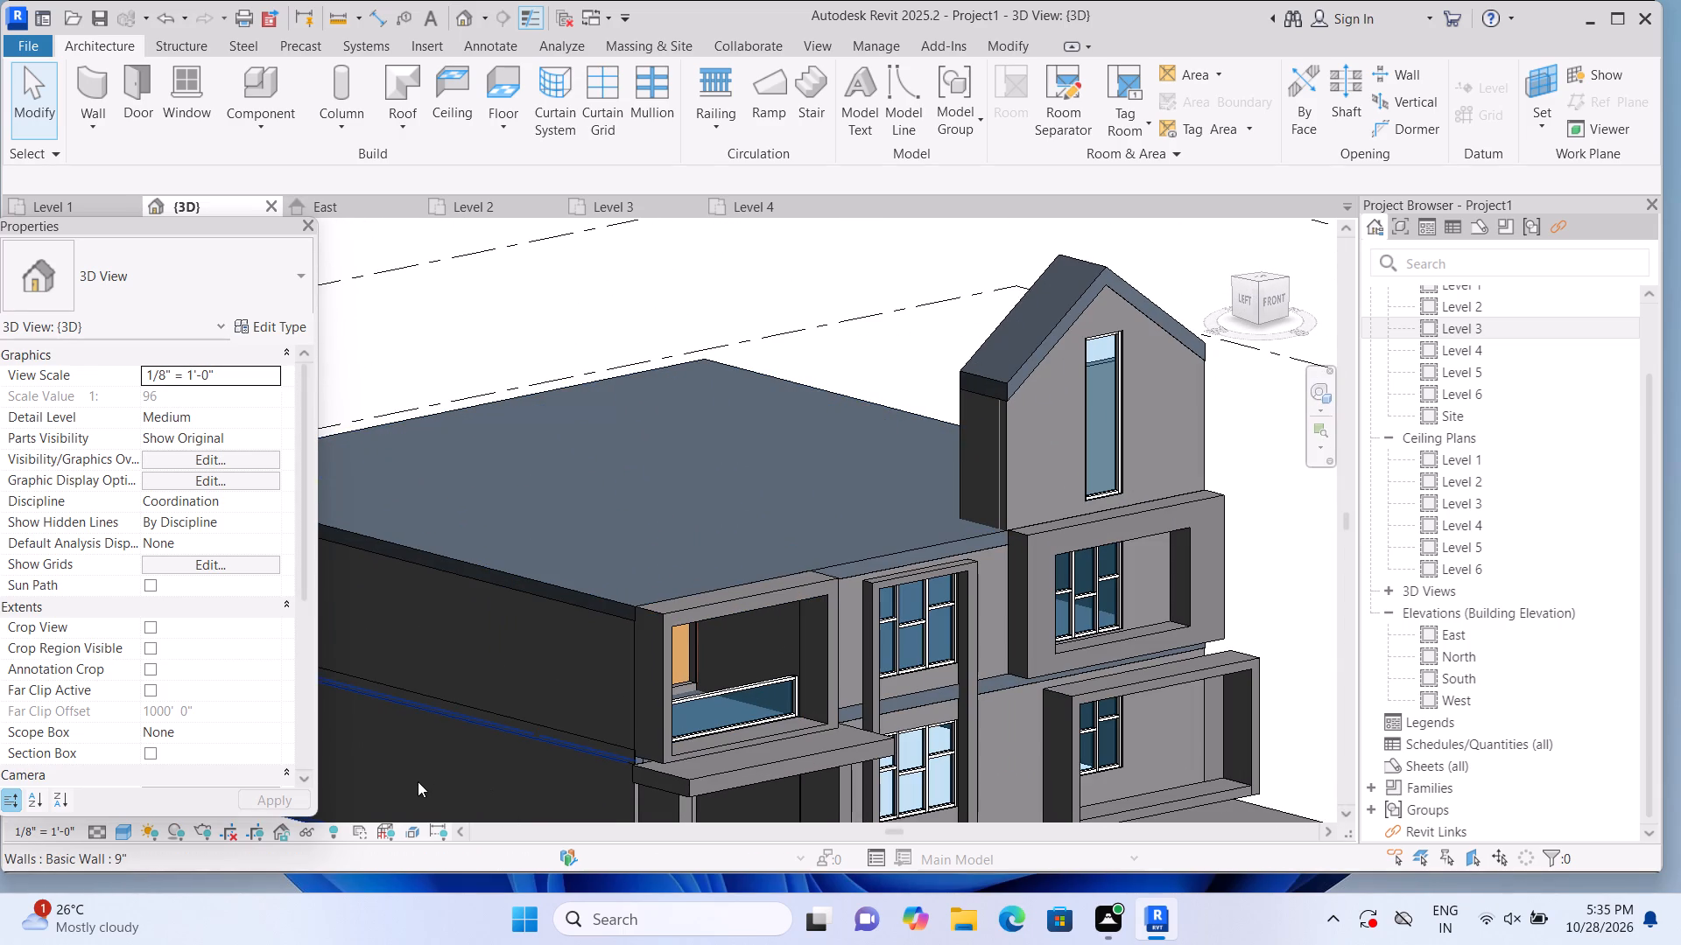
{"action": "middle_click_drag", "start_coordinate": [429, 775], "coordinate": [499, 786], "text": "shift"}
{"action": "middle_click", "coordinate": [336, 664]}
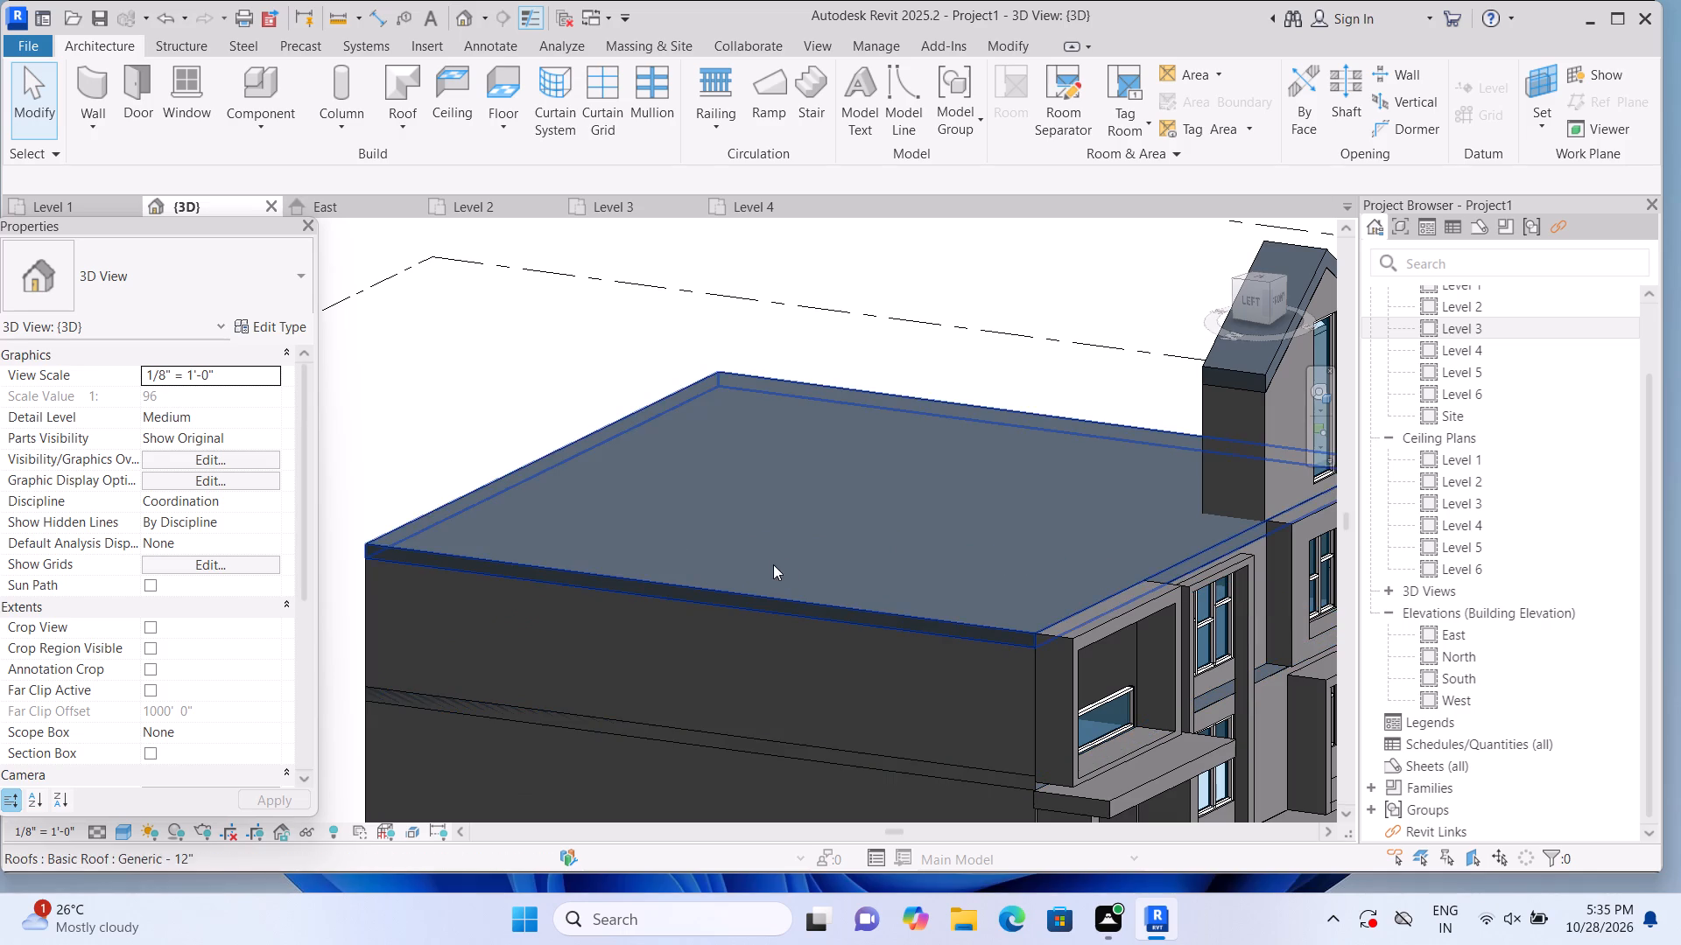
{"action": "middle_click_drag", "start_coordinate": [798, 548], "coordinate": [559, 511]}
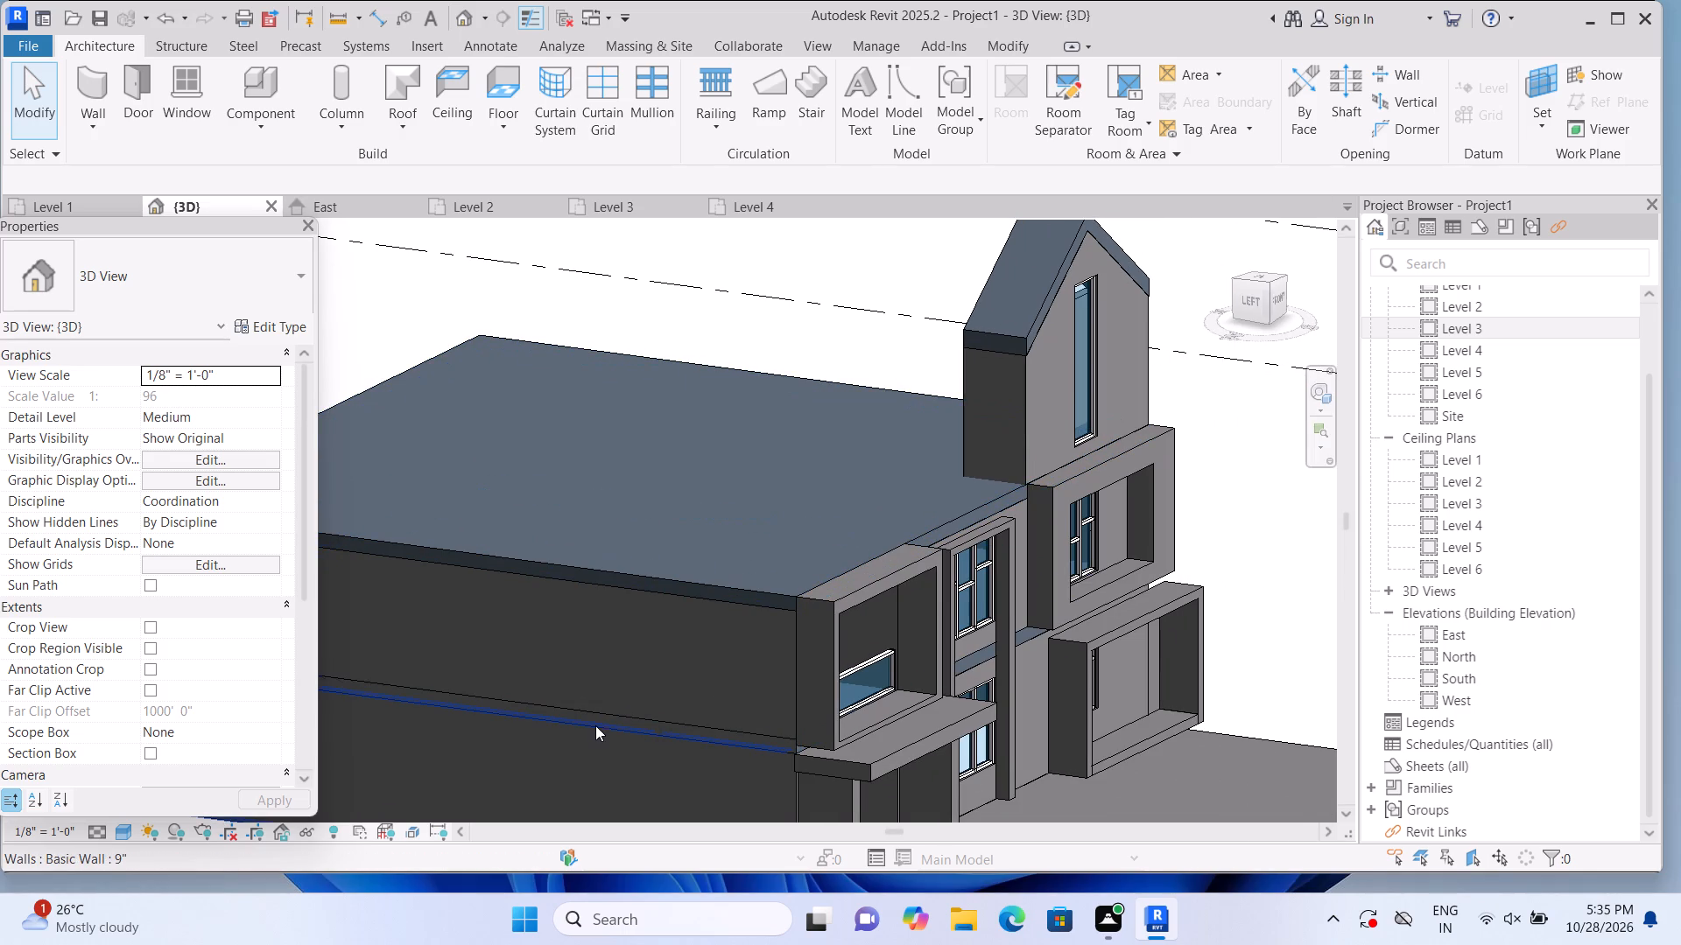
{"action": "middle_click_drag", "start_coordinate": [554, 771], "coordinate": [586, 777], "text": "shift"}
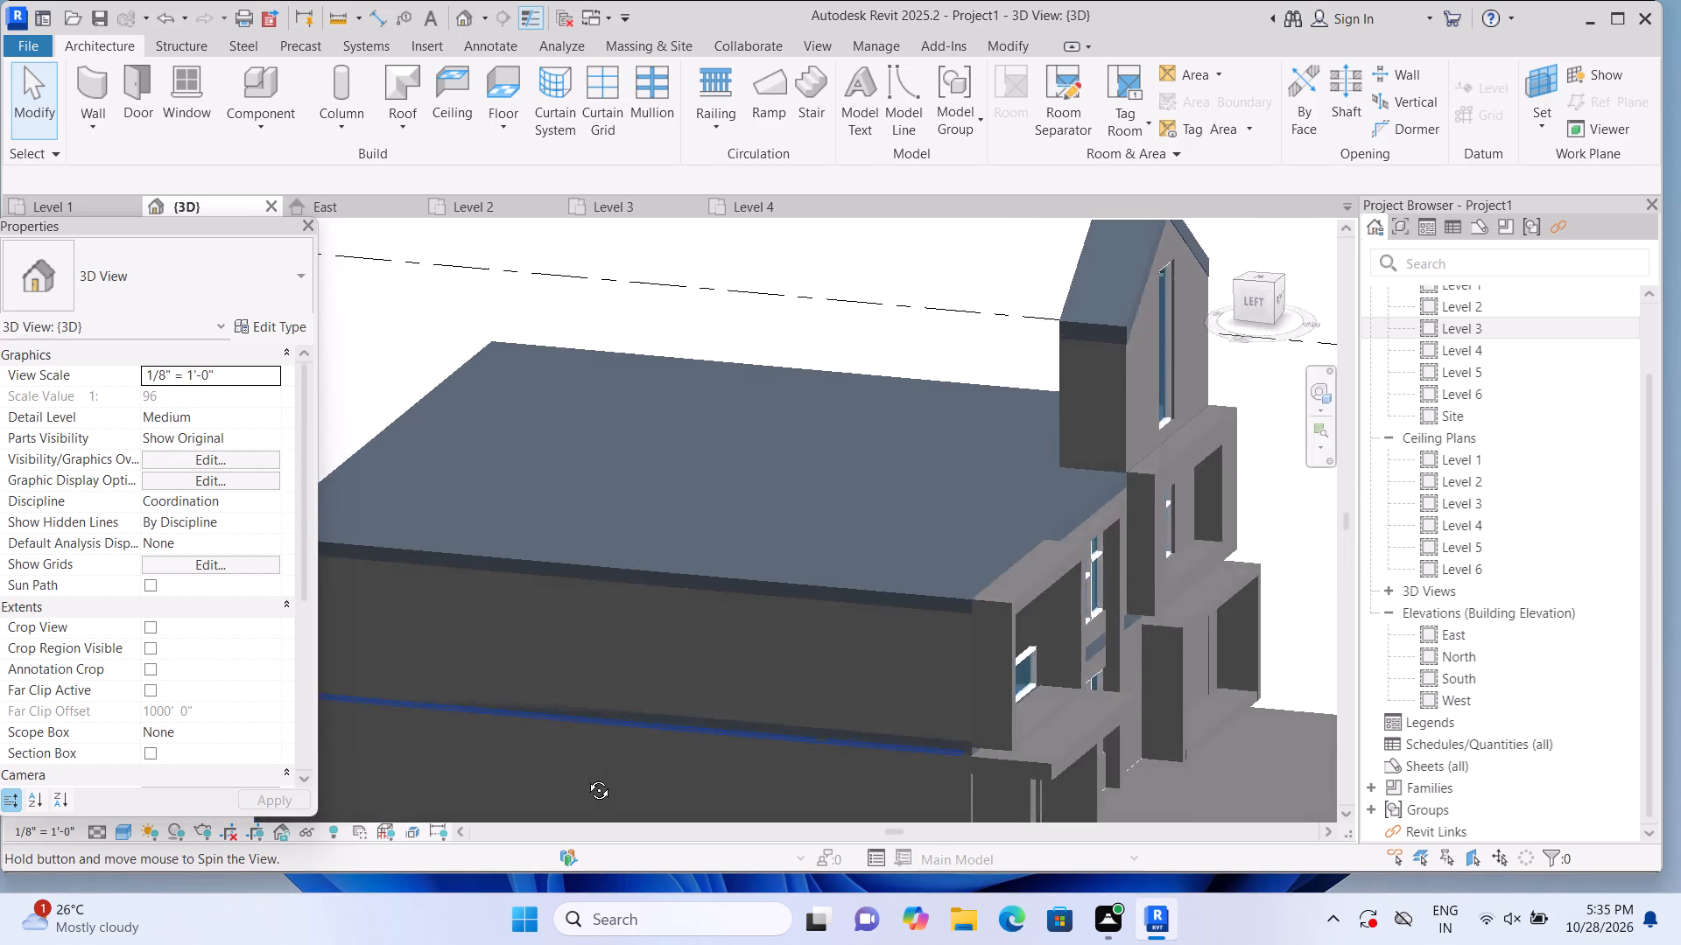
{"action": "middle_click_drag", "start_coordinate": [586, 777], "coordinate": [647, 774], "text": "shift"}
{"action": "middle_click_drag", "start_coordinate": [898, 556], "coordinate": [715, 574]}
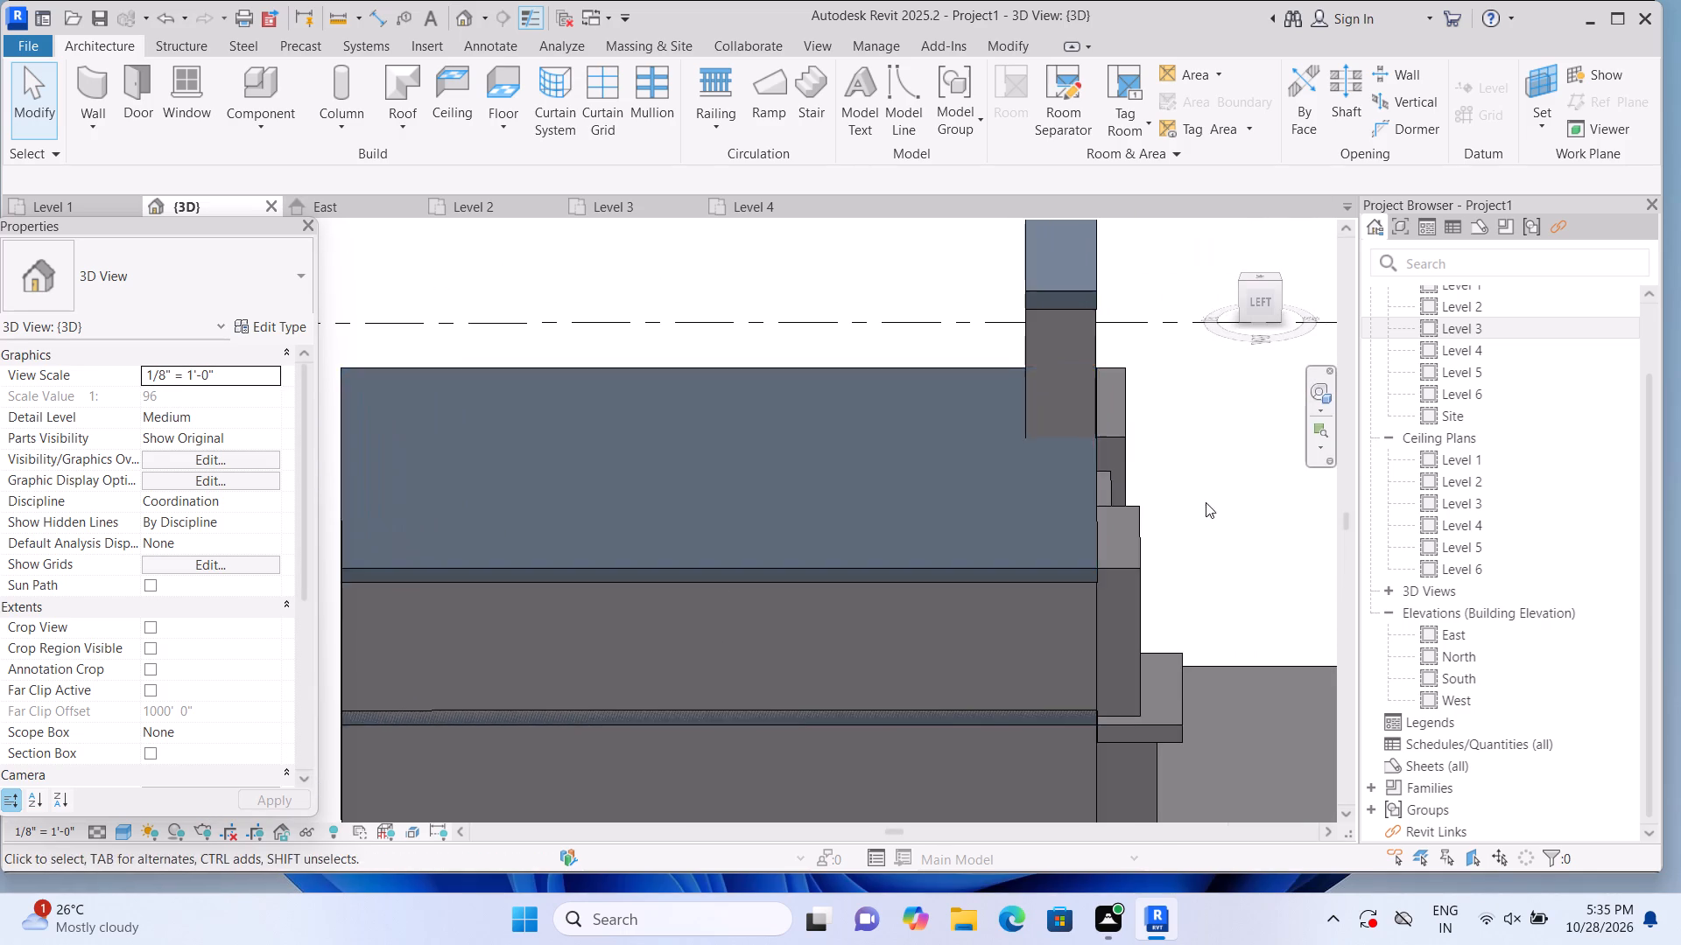
{"action": "scroll", "coordinate": [1203, 502], "scroll_direction": "up", "scroll_amount": 3}
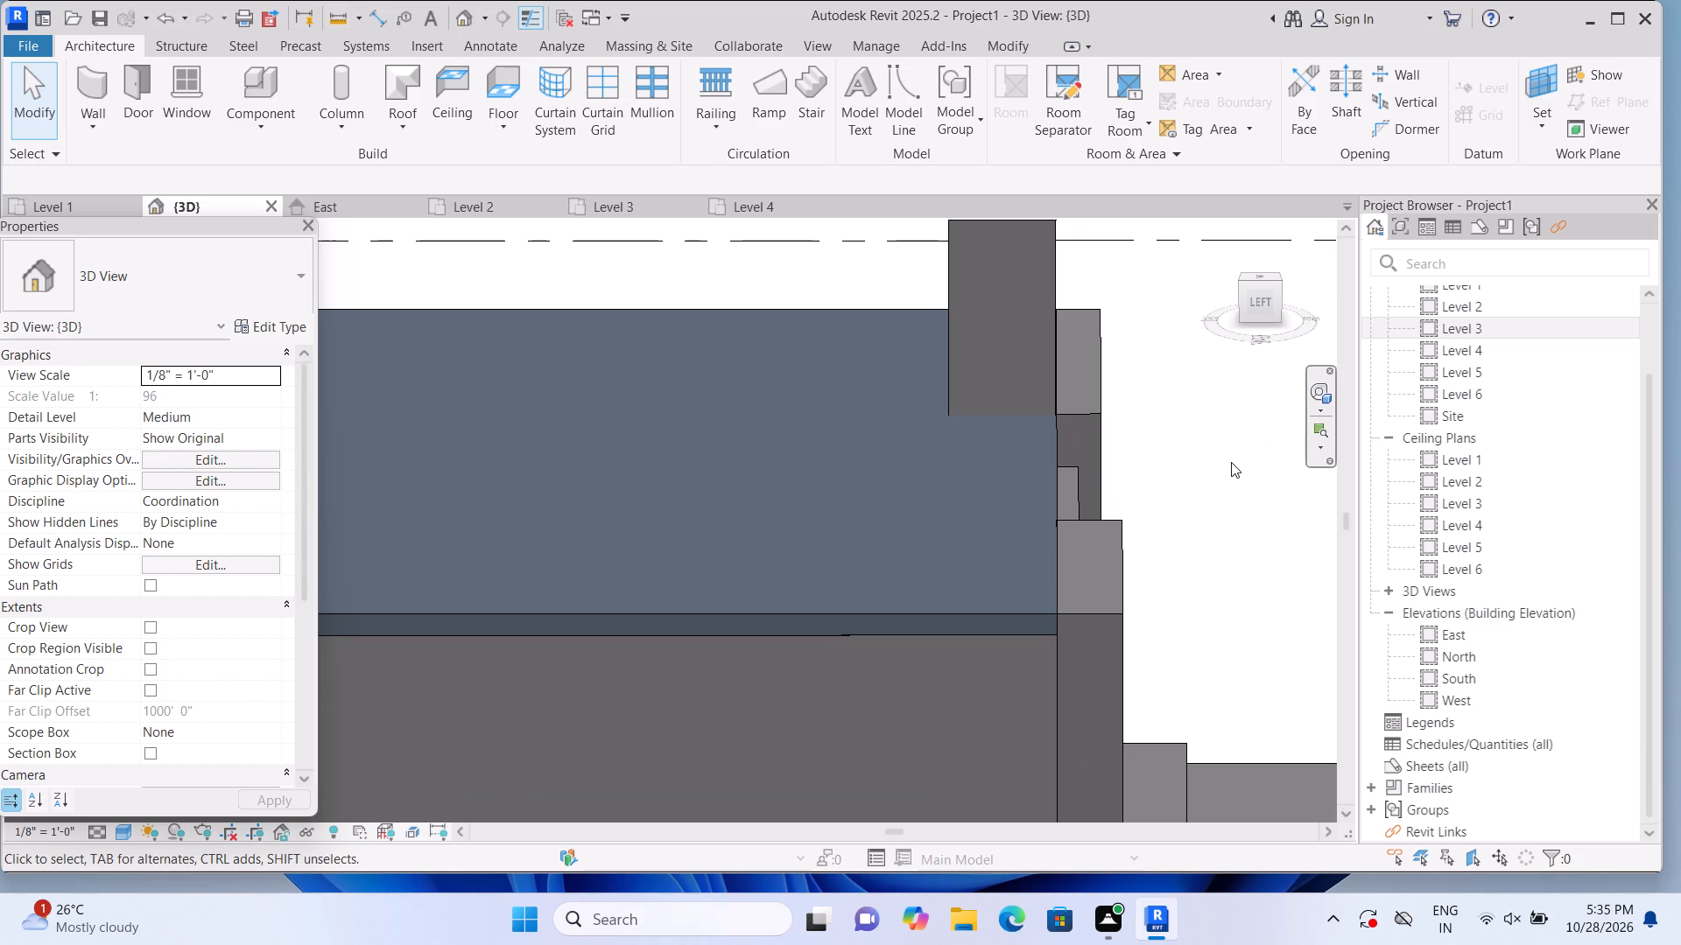
{"action": "scroll", "coordinate": [1229, 472], "scroll_direction": "down", "scroll_amount": 3}
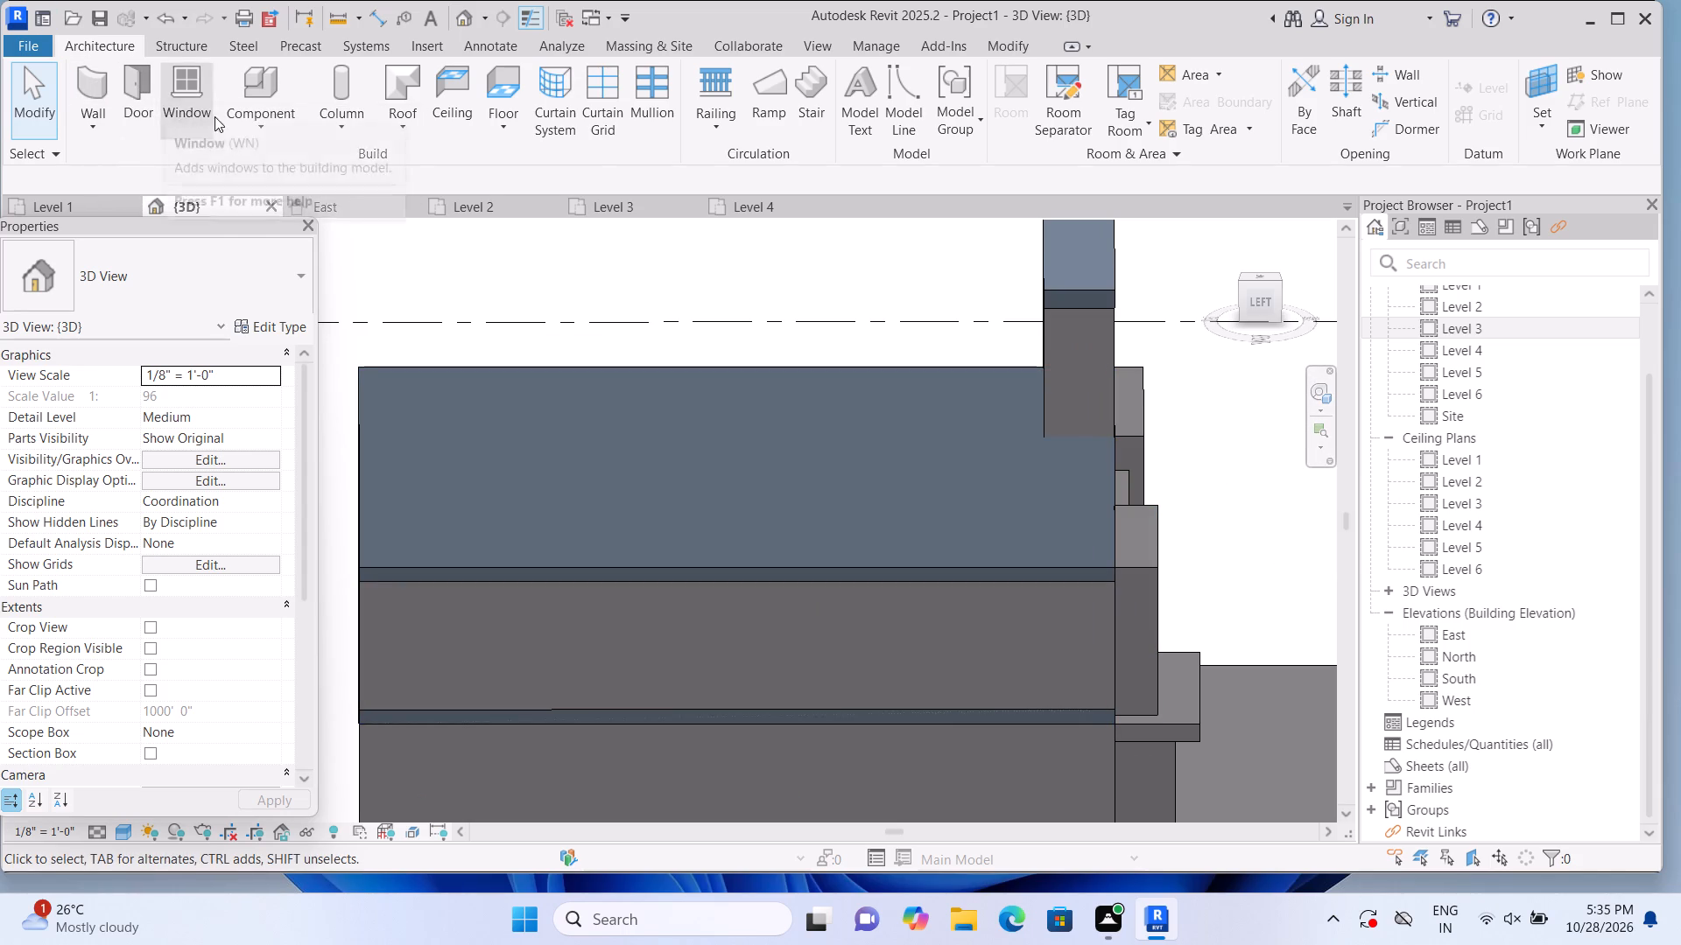
Create an in-place model in the Generic Models category, keeping the suggested name.
{"action": "left_click", "coordinate": [252, 128]}
{"action": "left_click", "coordinate": [288, 213]}
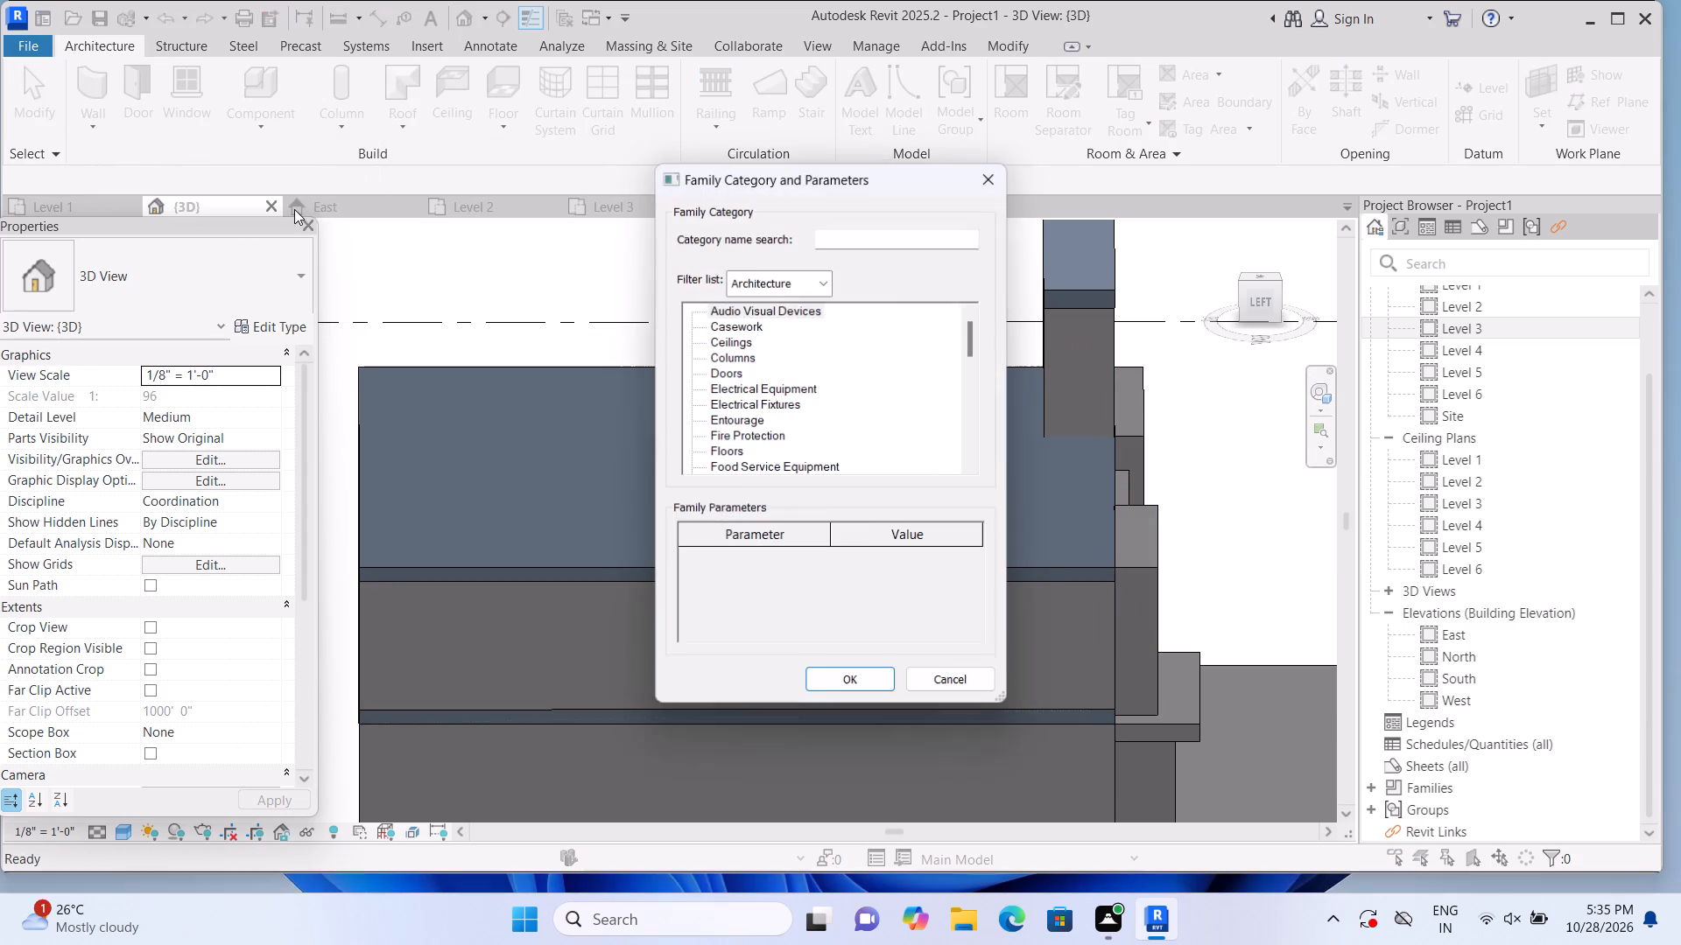
{"action": "scroll", "coordinate": [916, 382], "scroll_direction": "down", "scroll_amount": 5}
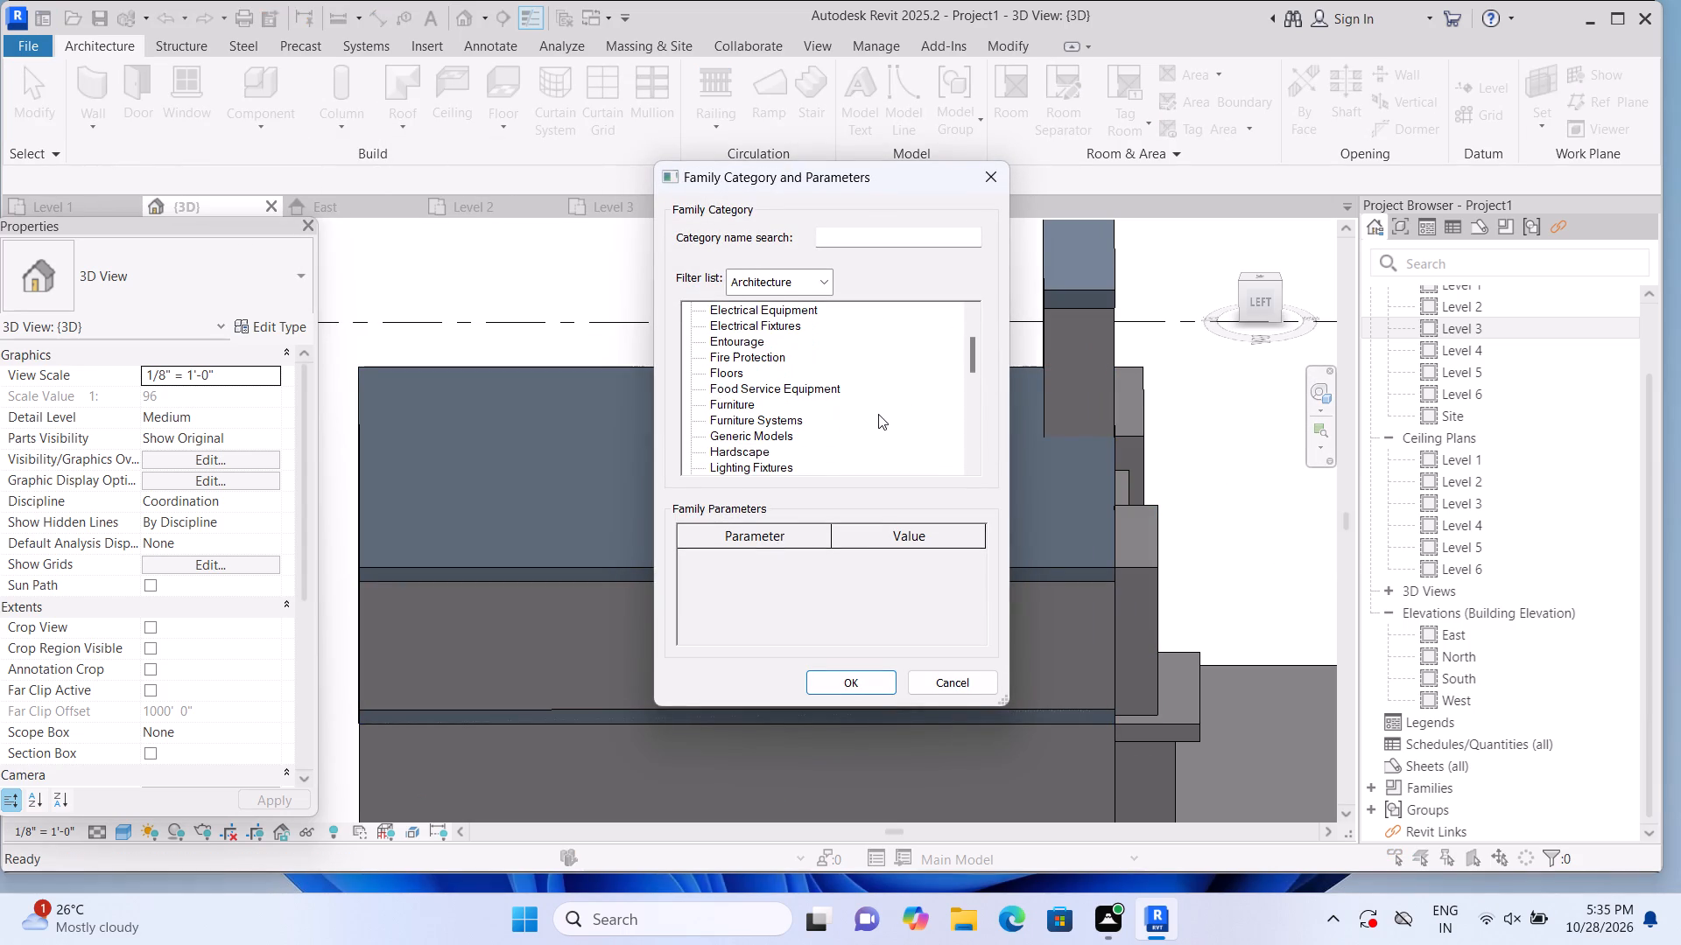
{"action": "left_click", "coordinate": [768, 438]}
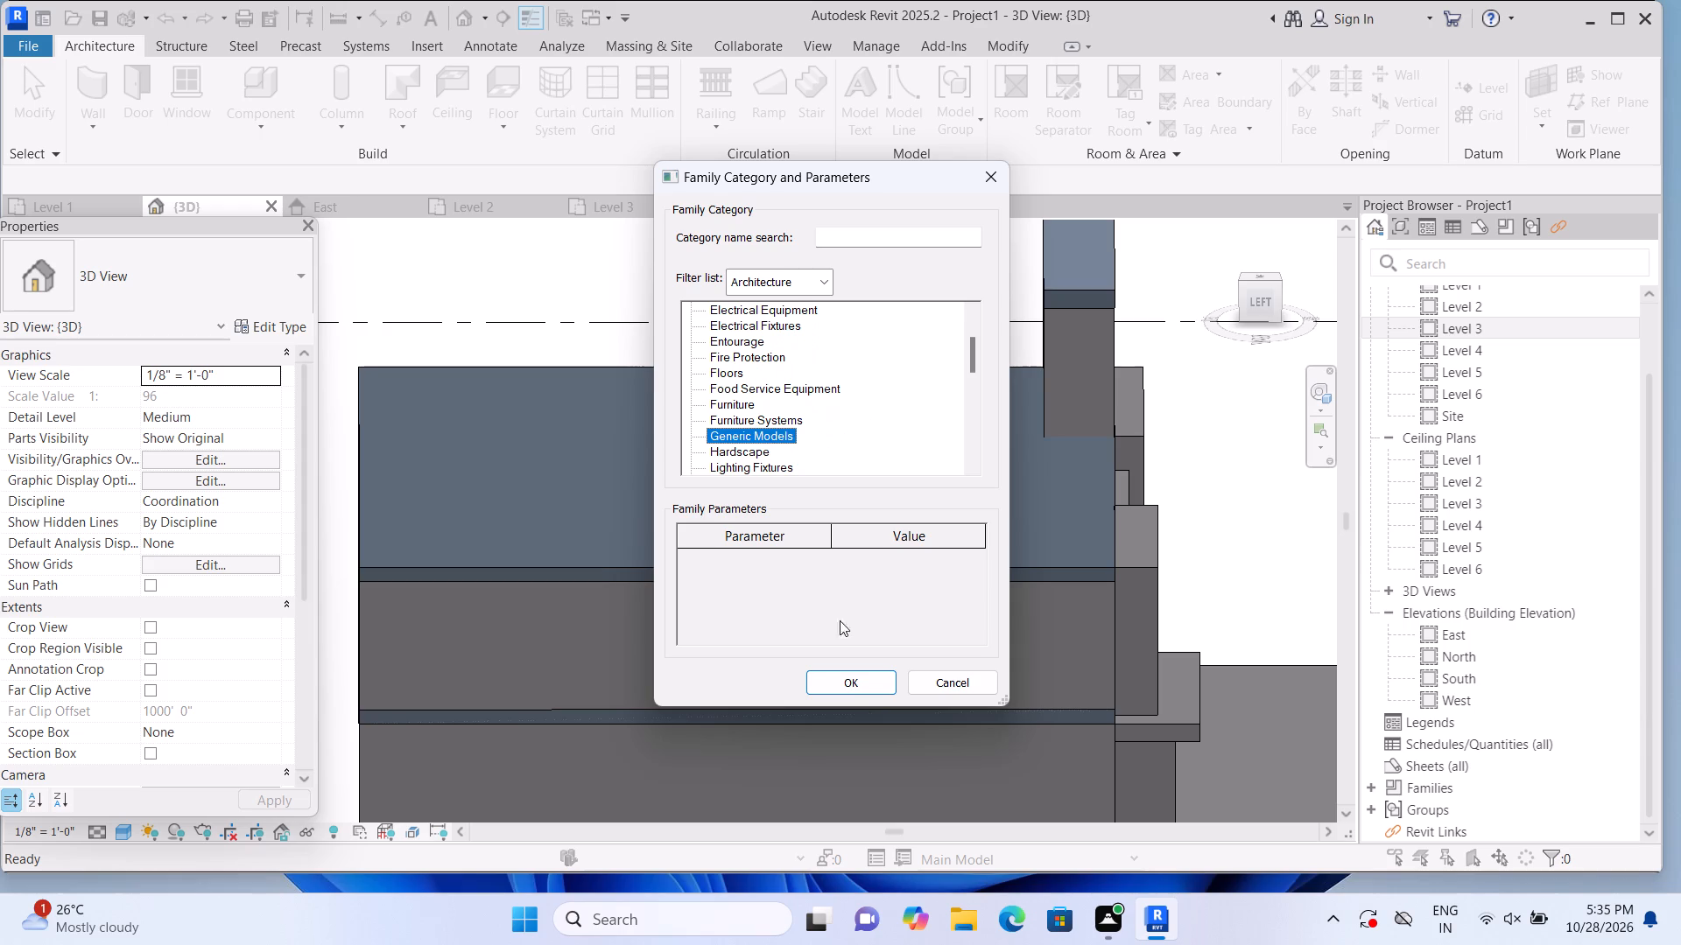
{"action": "left_click", "coordinate": [851, 679]}
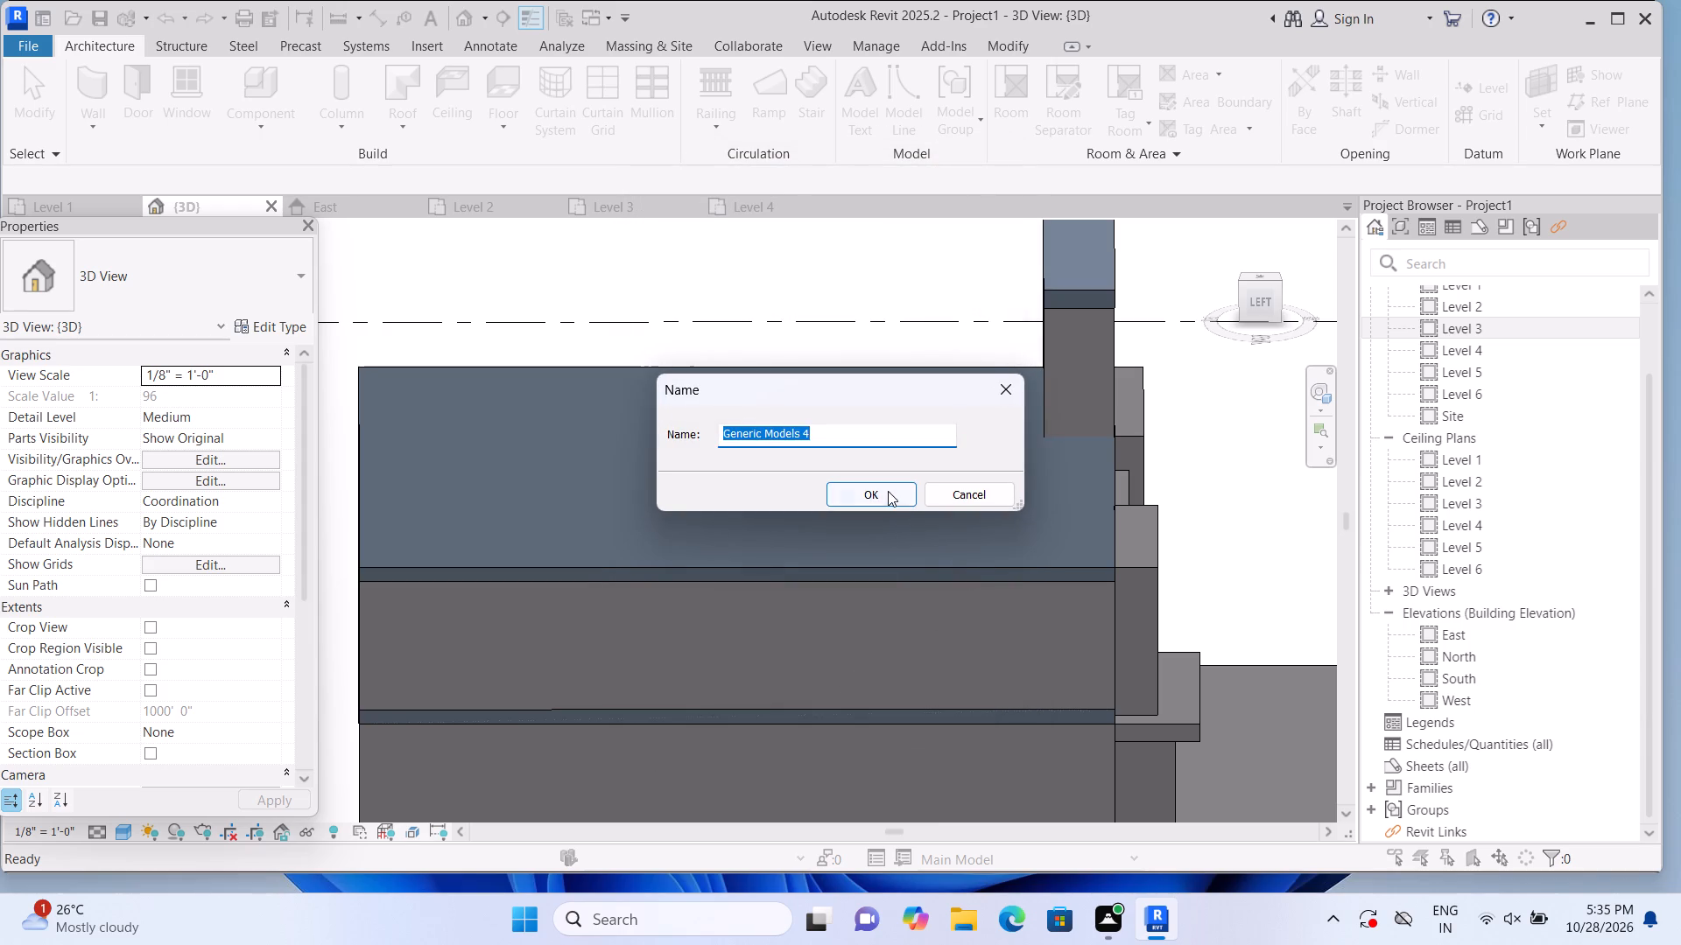
{"action": "left_click", "coordinate": [888, 491]}
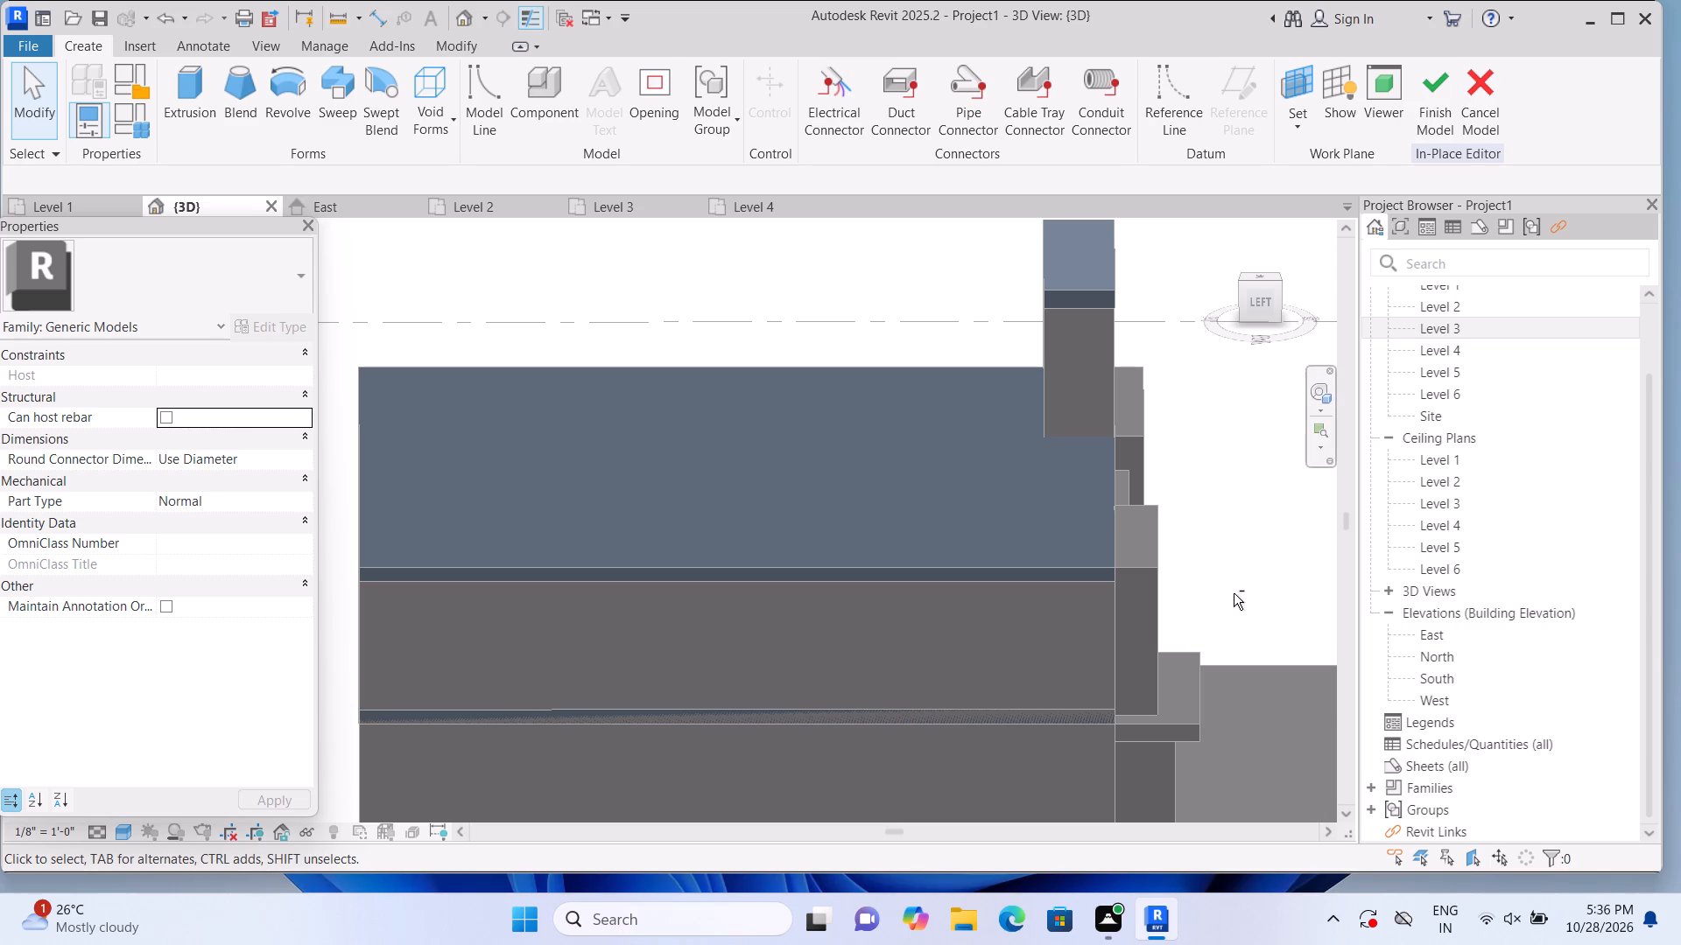
Start a solid extrusion with the flat roof's top face as its work plane and a rectangle for its profile.
{"action": "scroll", "coordinate": [1227, 615], "scroll_direction": "down", "scroll_amount": 2}
{"action": "middle_click_drag", "start_coordinate": [1200, 635], "coordinate": [1188, 638], "text": "shift"}
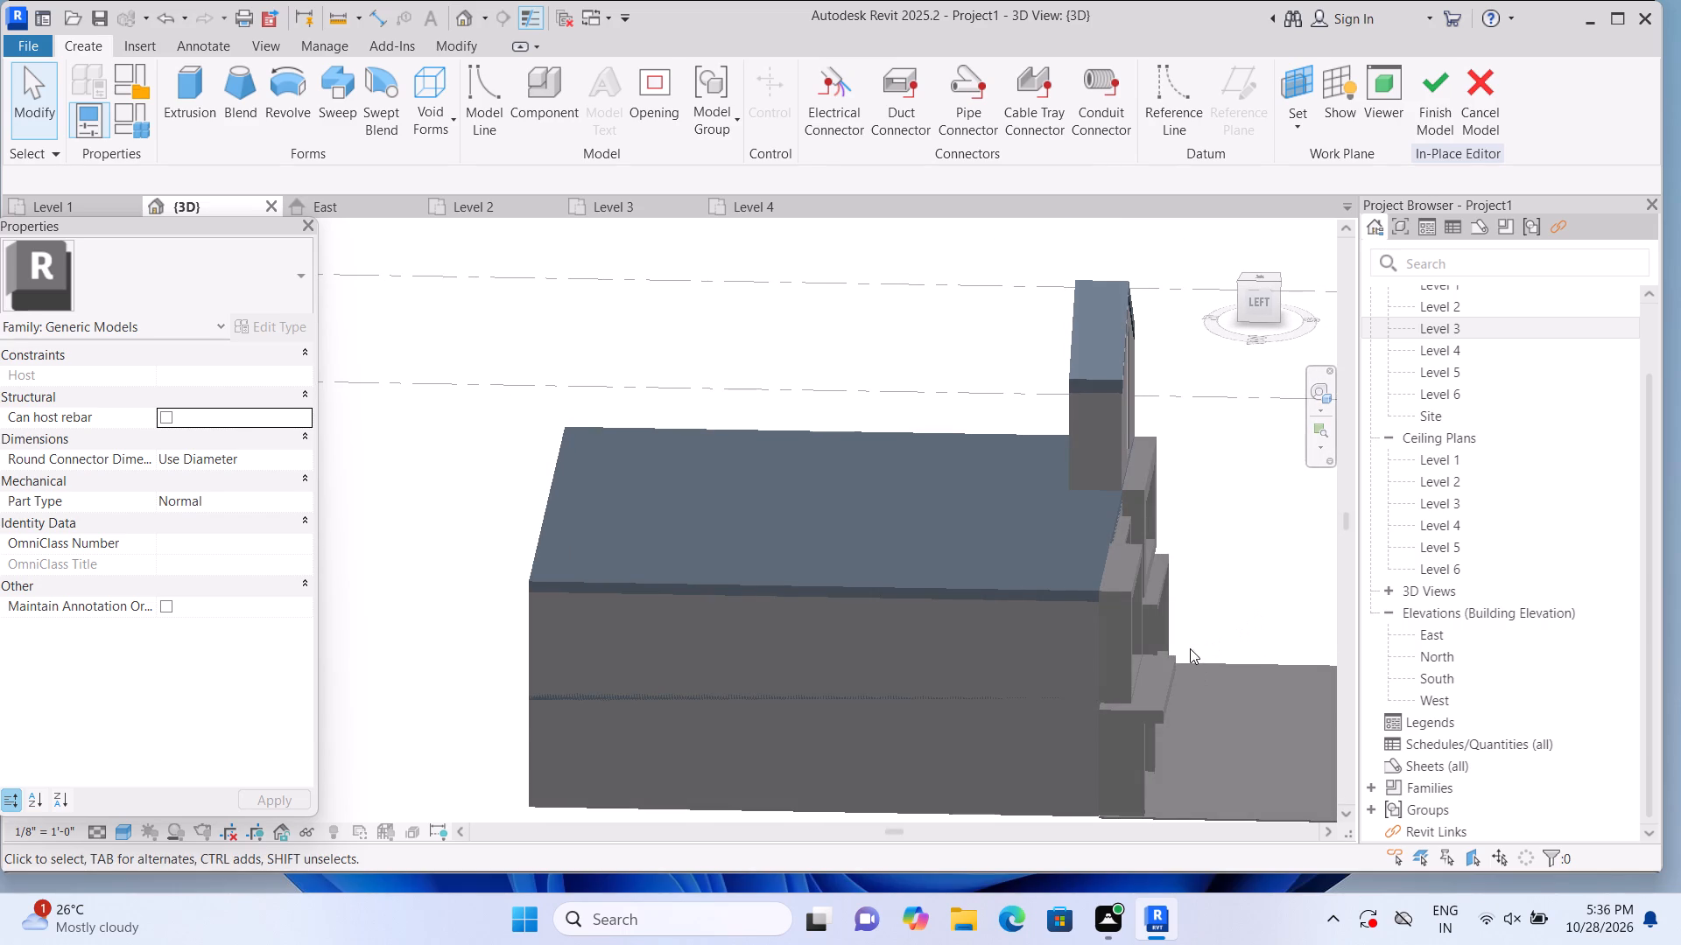
{"action": "scroll", "coordinate": [1198, 640], "scroll_direction": "down", "scroll_amount": 1}
{"action": "middle_click_drag", "start_coordinate": [1244, 703], "coordinate": [1198, 729], "text": "shift"}
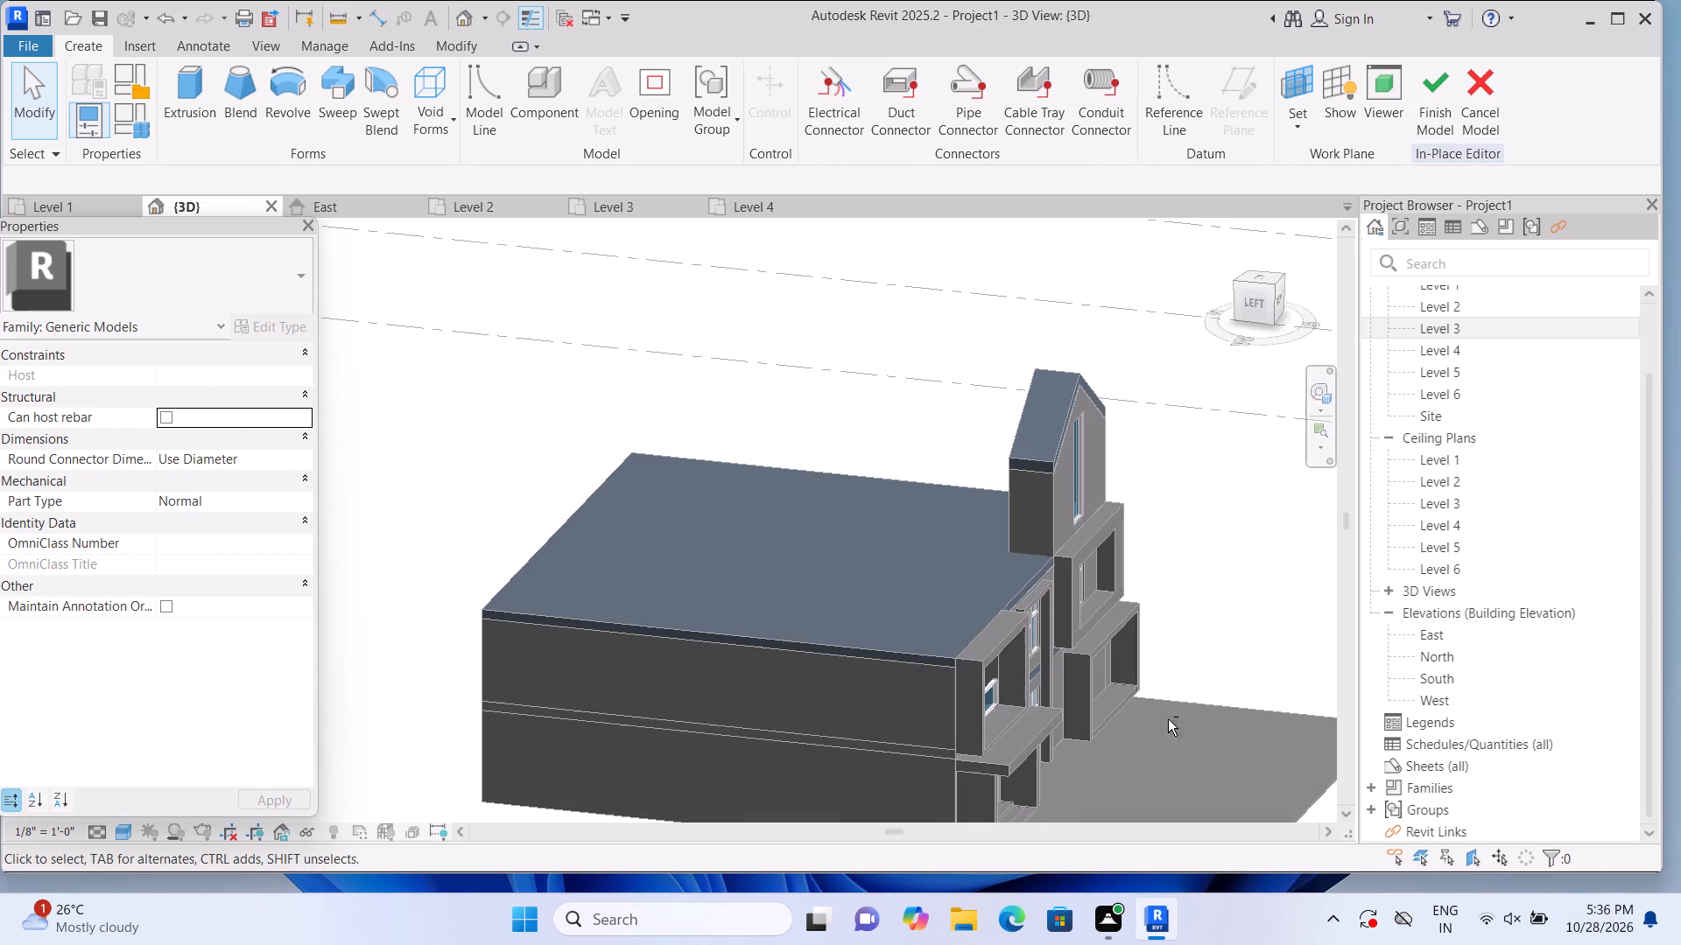
{"action": "scroll", "coordinate": [999, 523], "scroll_direction": "up", "scroll_amount": 4}
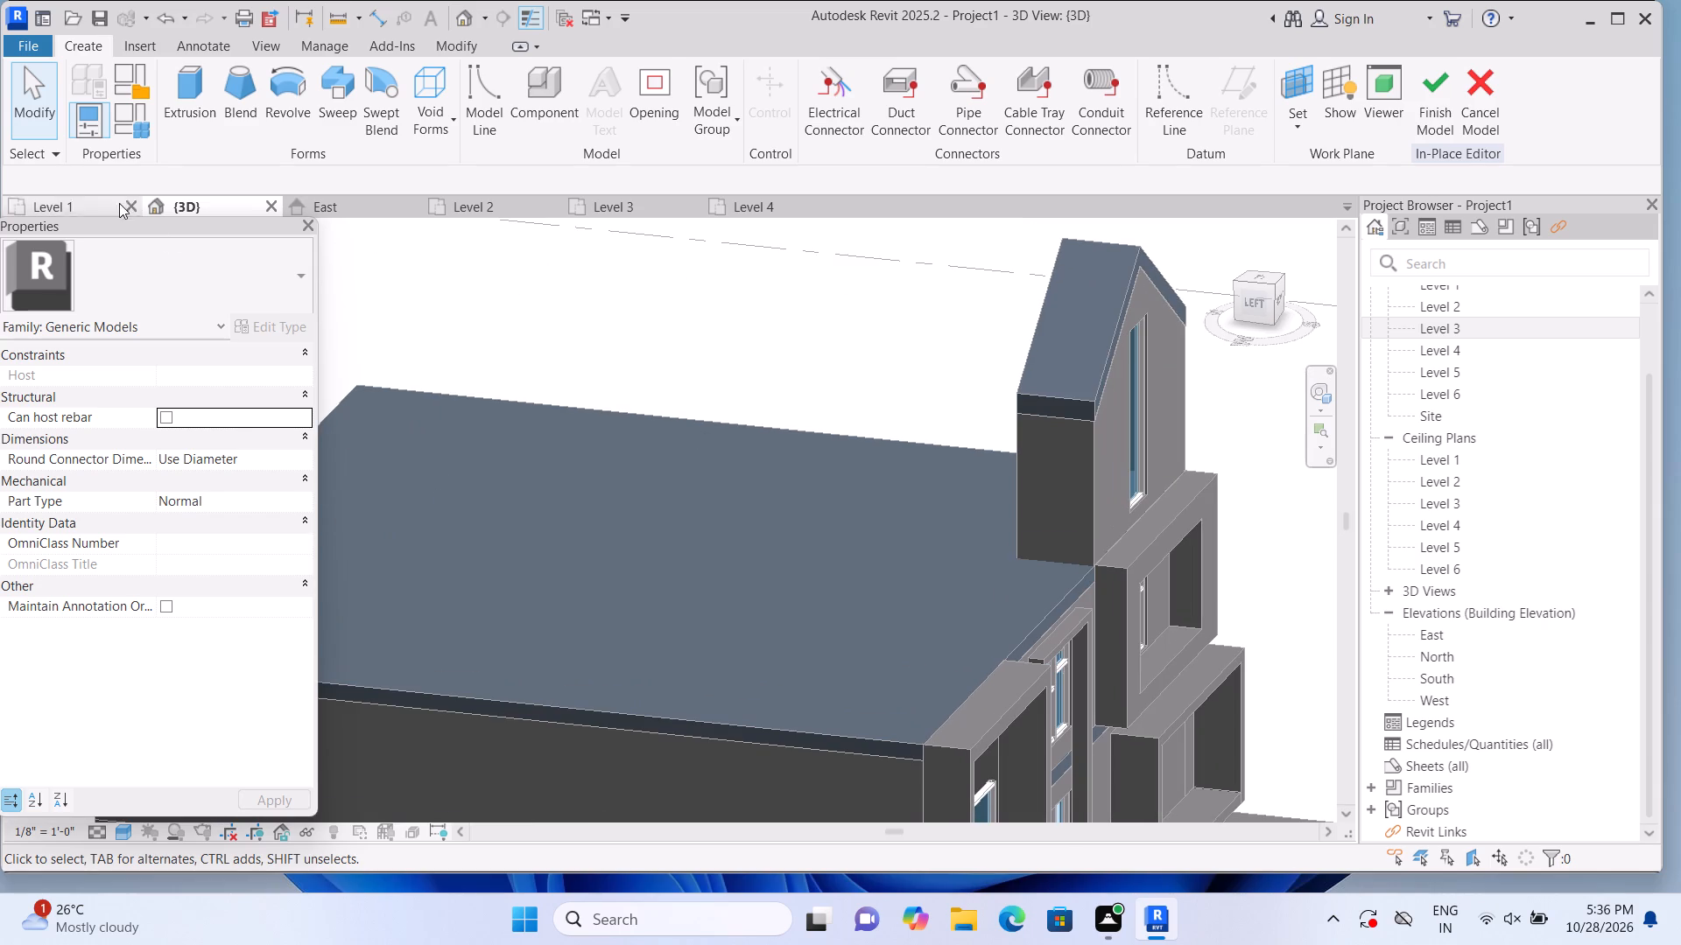
{"action": "left_click", "coordinate": [175, 105]}
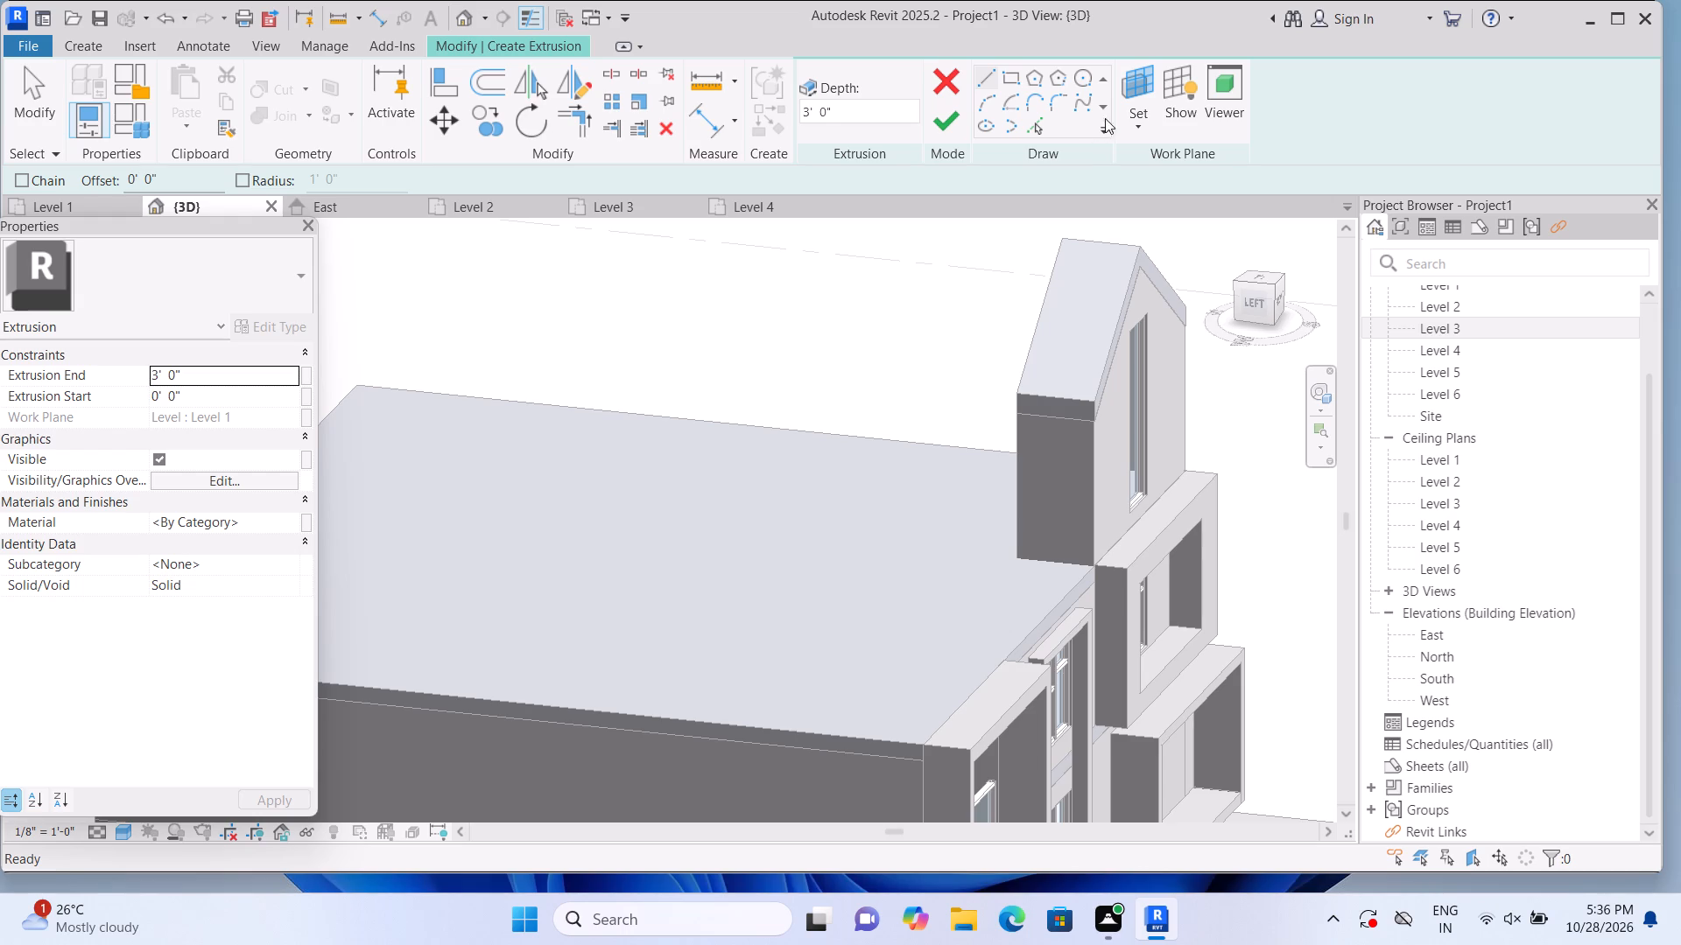
{"action": "left_click", "coordinate": [1149, 123]}
{"action": "left_click", "coordinate": [1177, 213]}
{"action": "left_click", "coordinate": [1016, 615]}
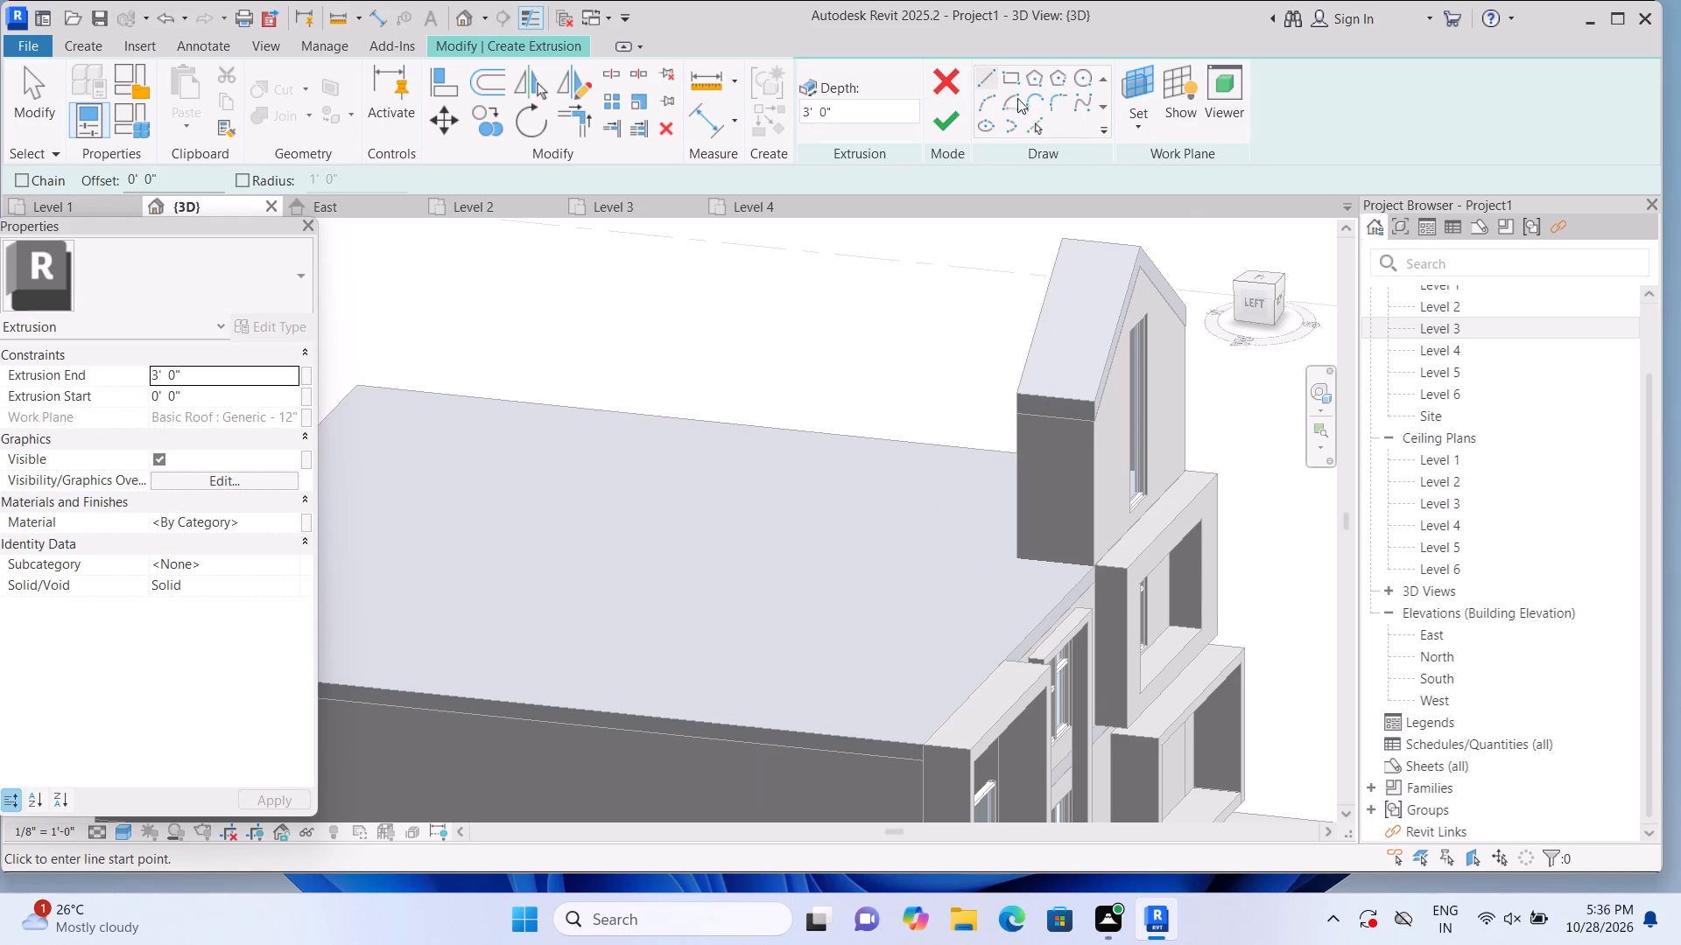
{"action": "left_click", "coordinate": [1006, 73]}
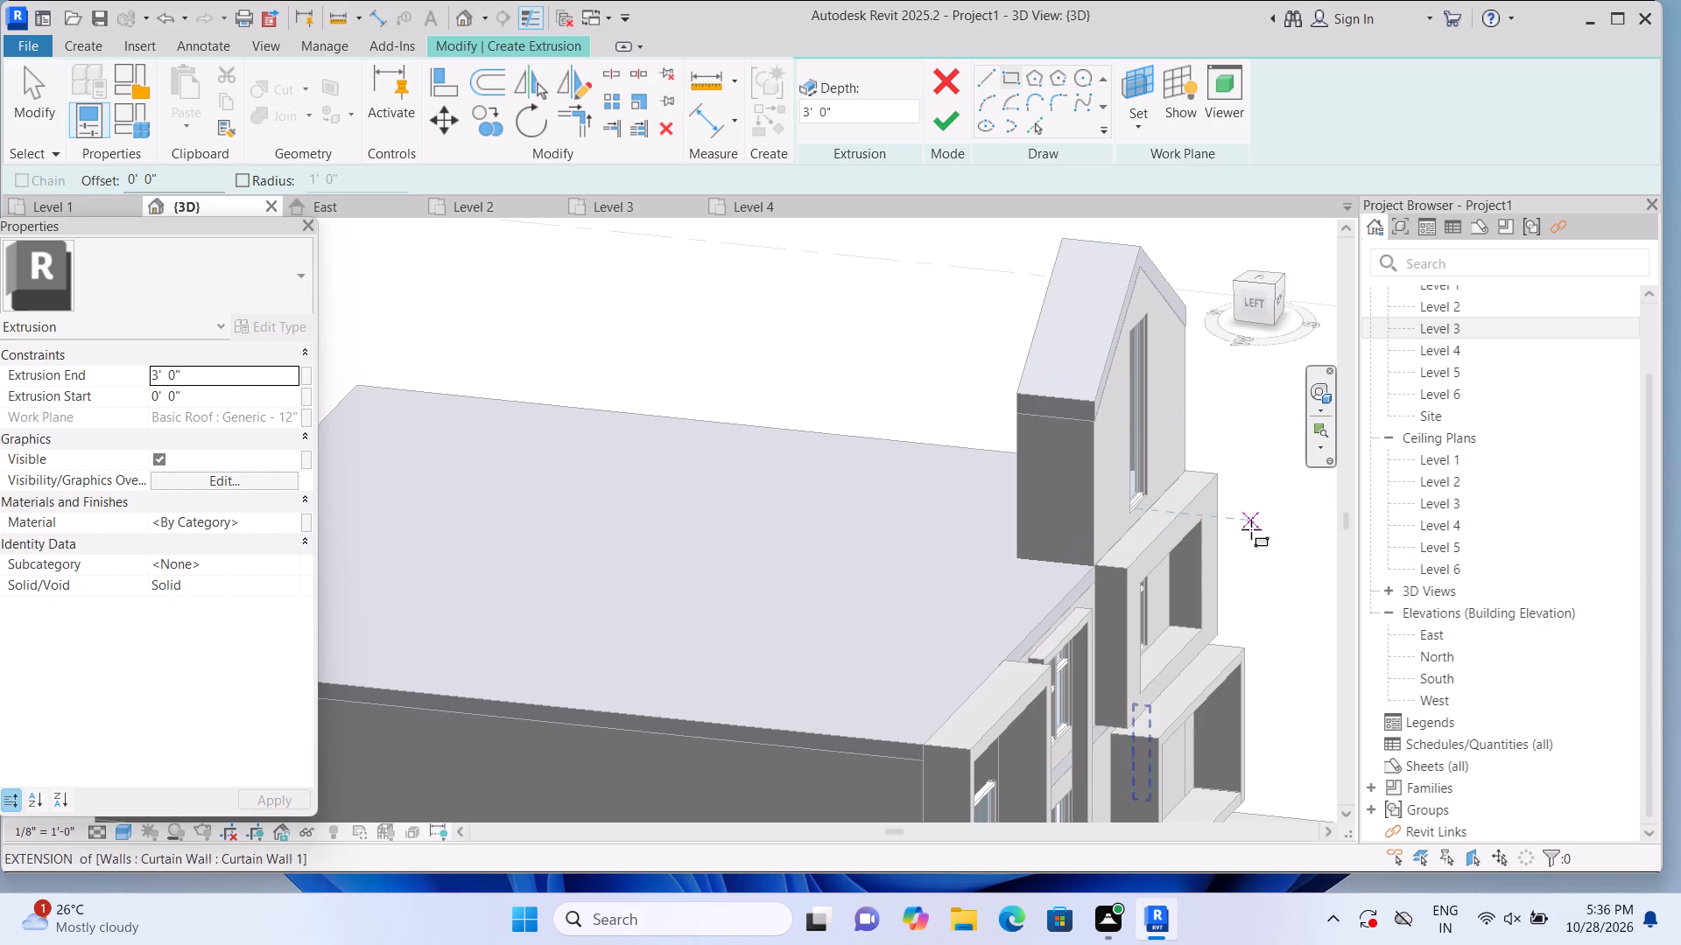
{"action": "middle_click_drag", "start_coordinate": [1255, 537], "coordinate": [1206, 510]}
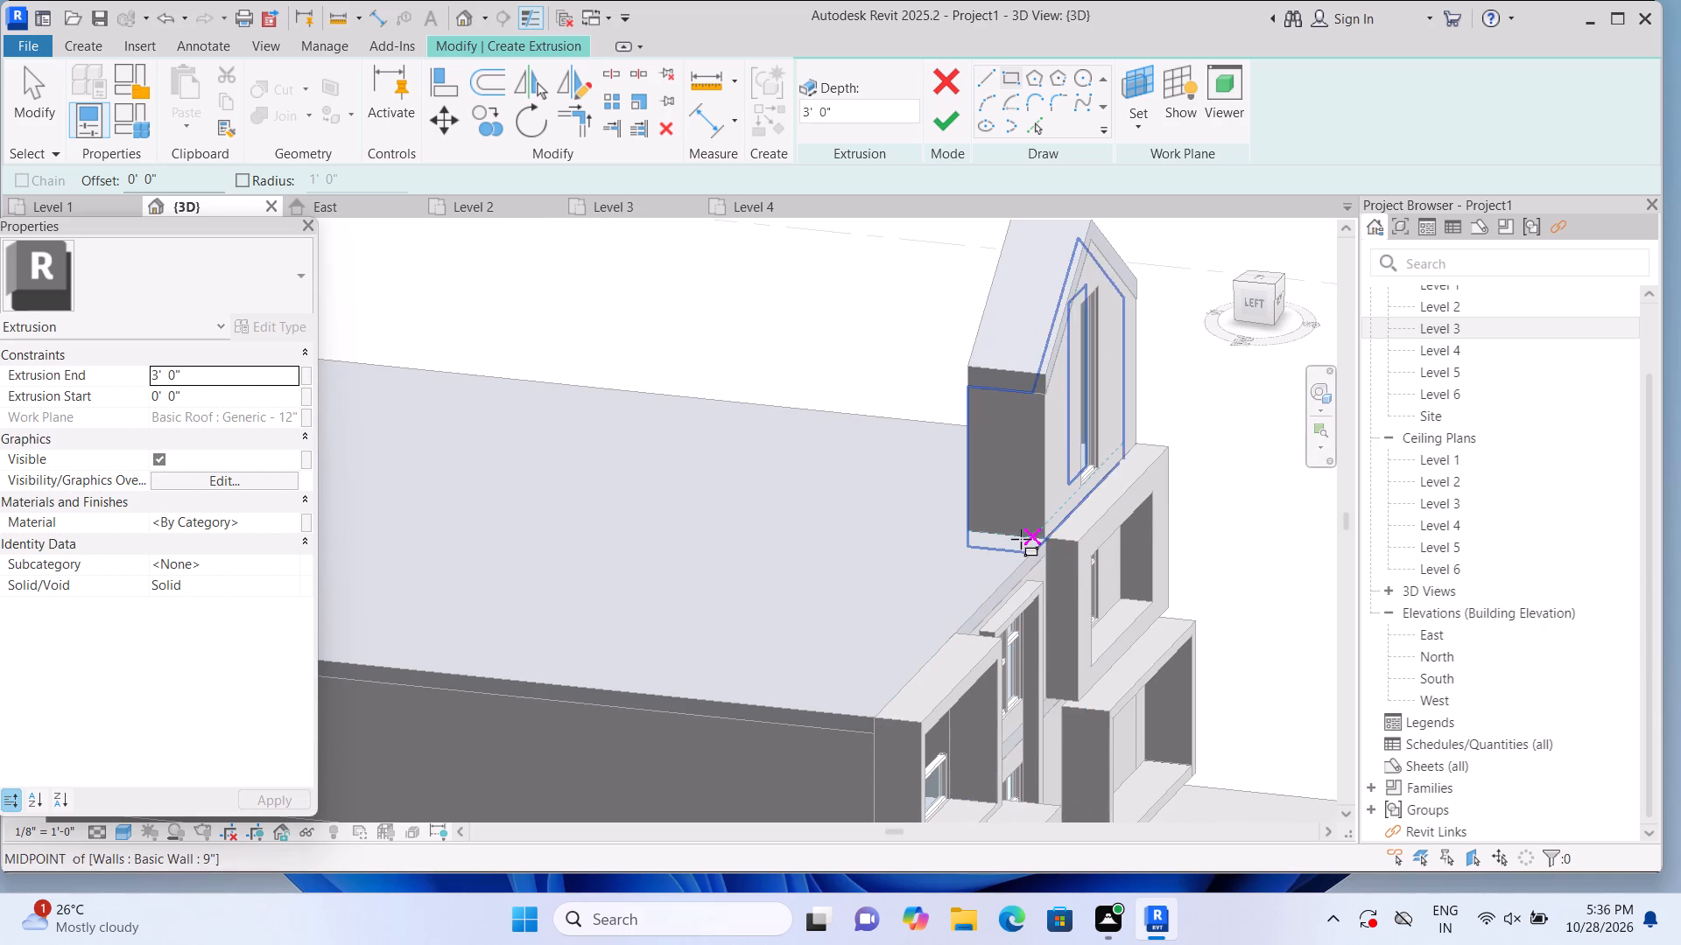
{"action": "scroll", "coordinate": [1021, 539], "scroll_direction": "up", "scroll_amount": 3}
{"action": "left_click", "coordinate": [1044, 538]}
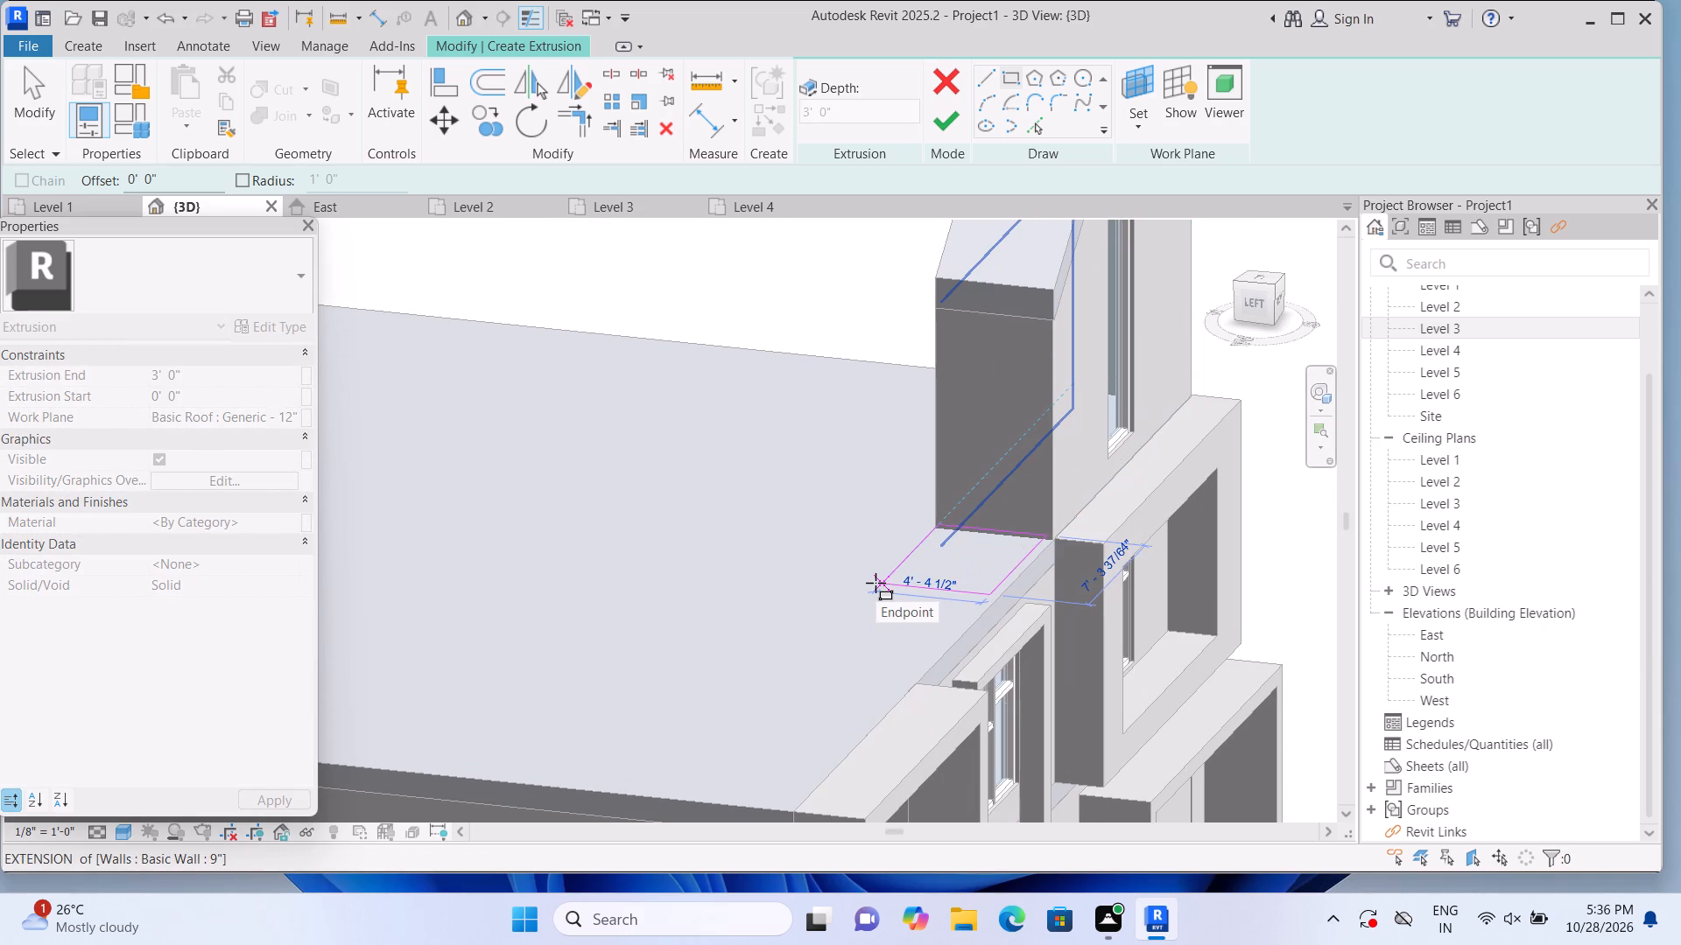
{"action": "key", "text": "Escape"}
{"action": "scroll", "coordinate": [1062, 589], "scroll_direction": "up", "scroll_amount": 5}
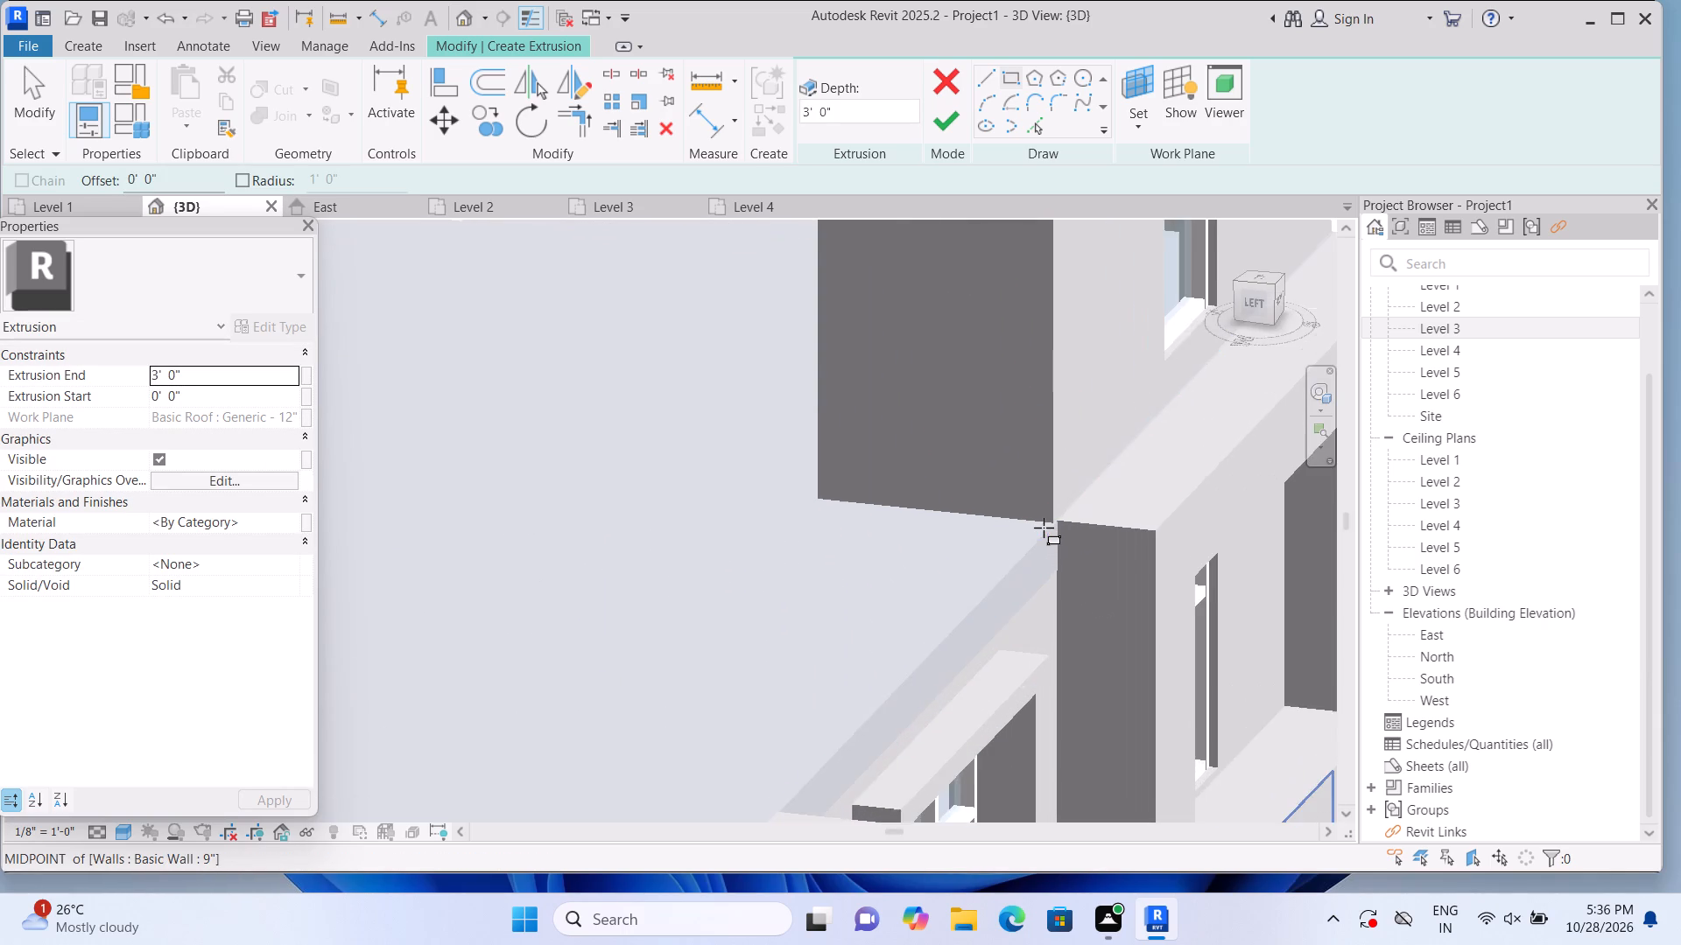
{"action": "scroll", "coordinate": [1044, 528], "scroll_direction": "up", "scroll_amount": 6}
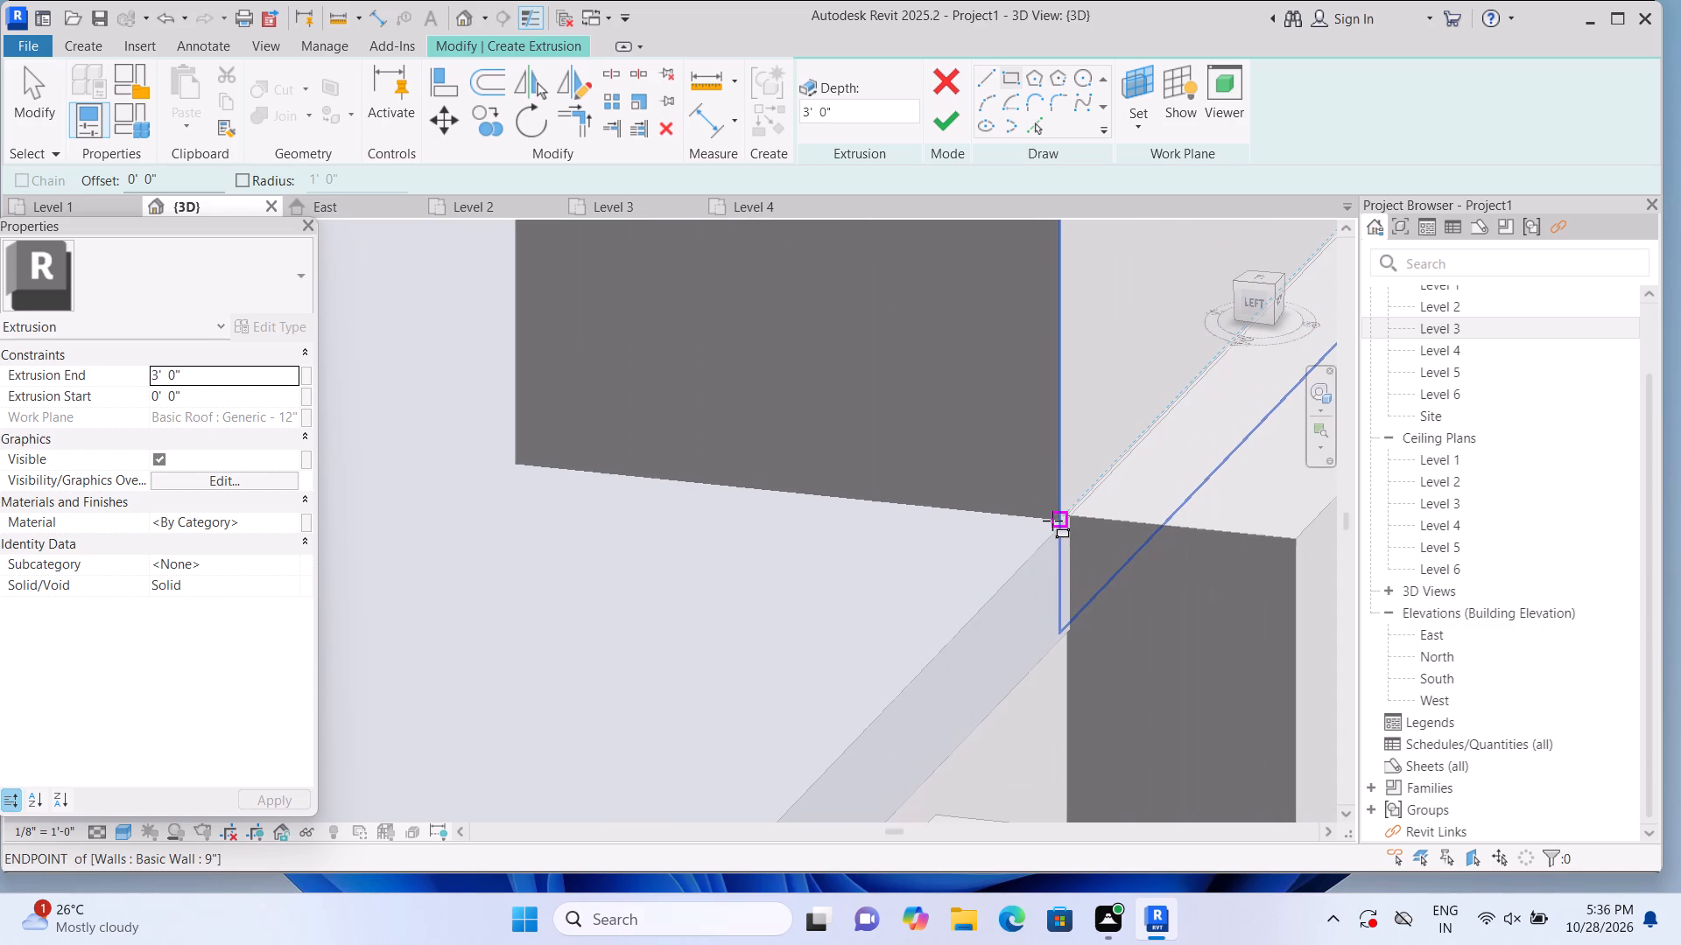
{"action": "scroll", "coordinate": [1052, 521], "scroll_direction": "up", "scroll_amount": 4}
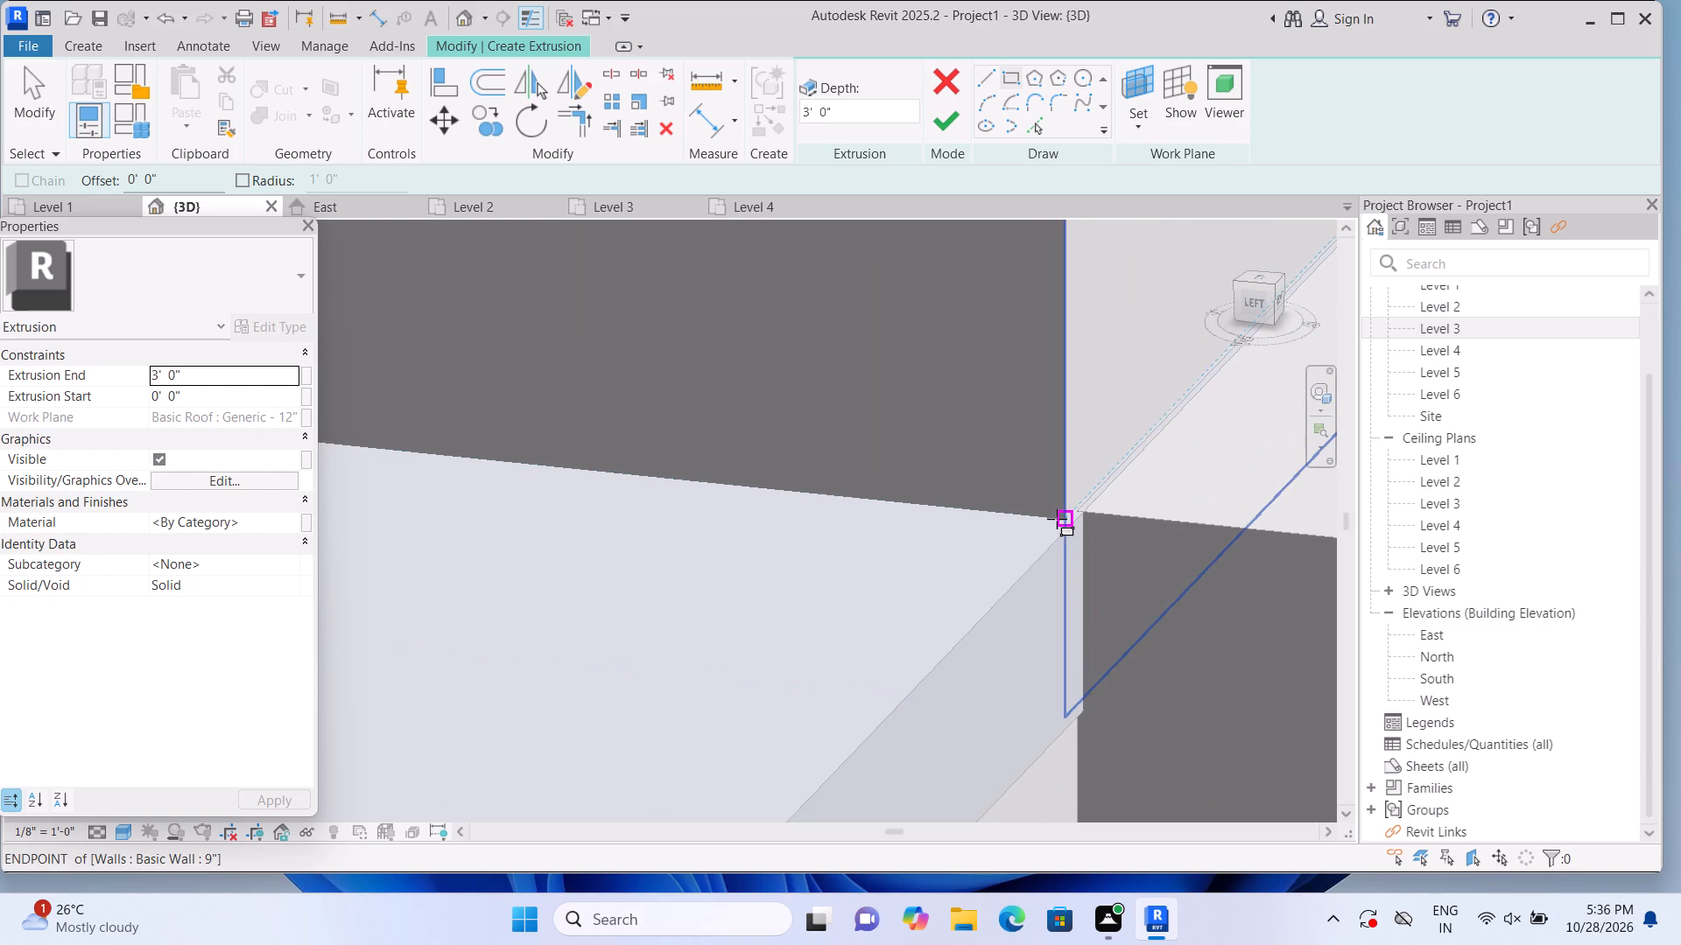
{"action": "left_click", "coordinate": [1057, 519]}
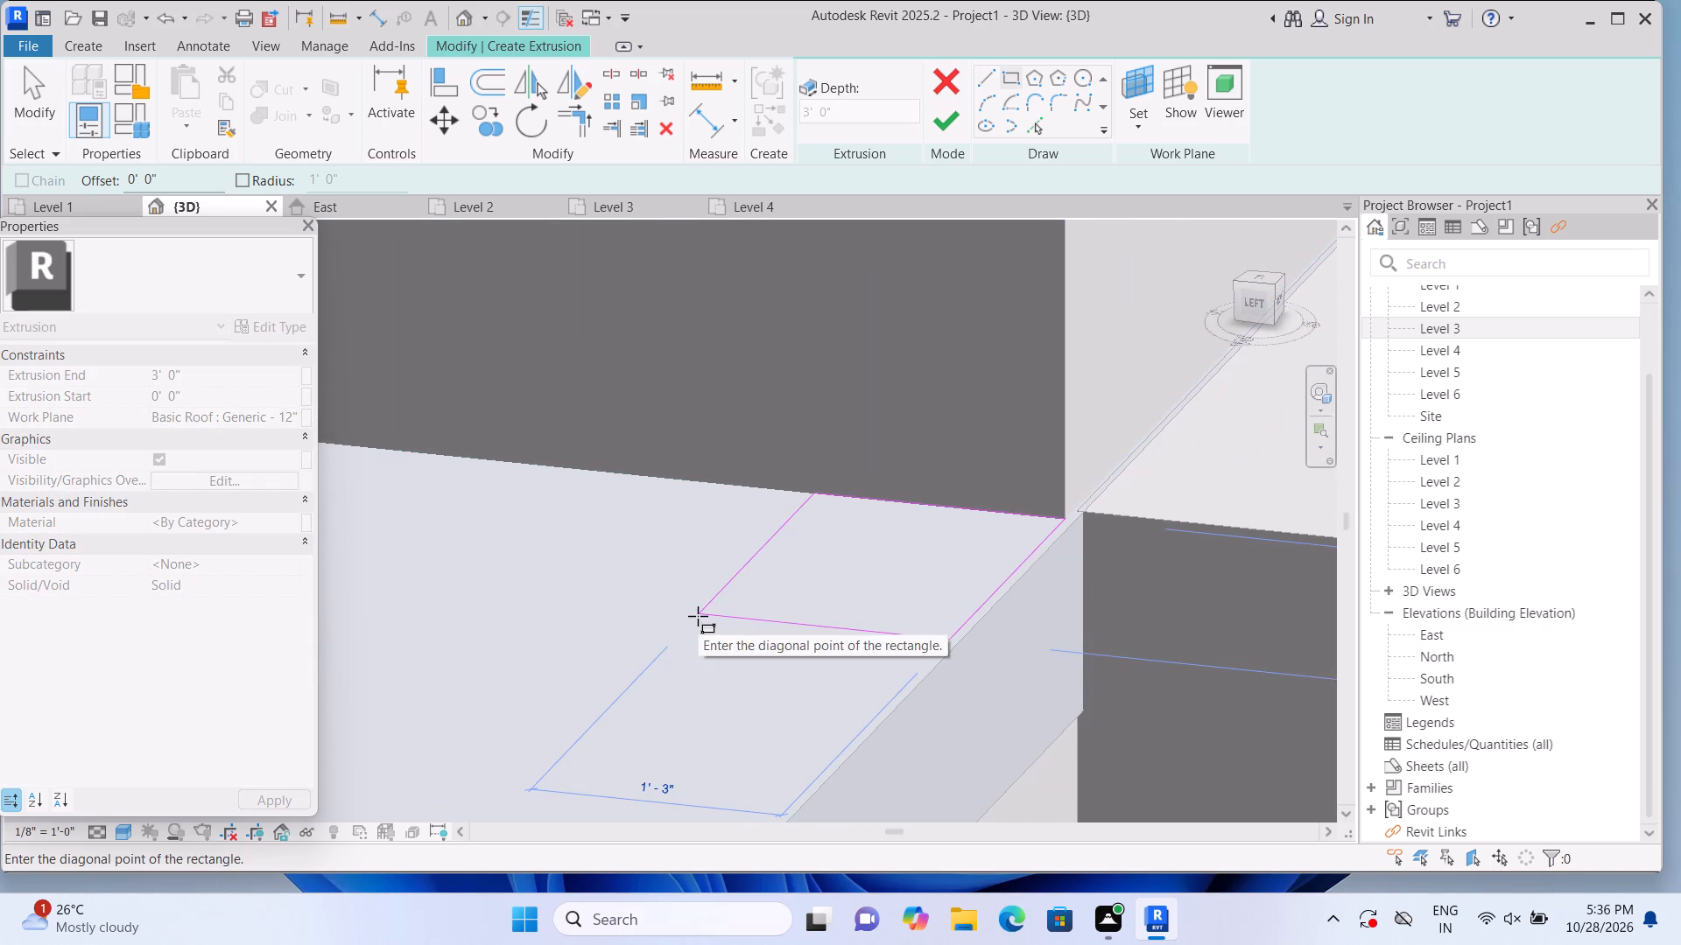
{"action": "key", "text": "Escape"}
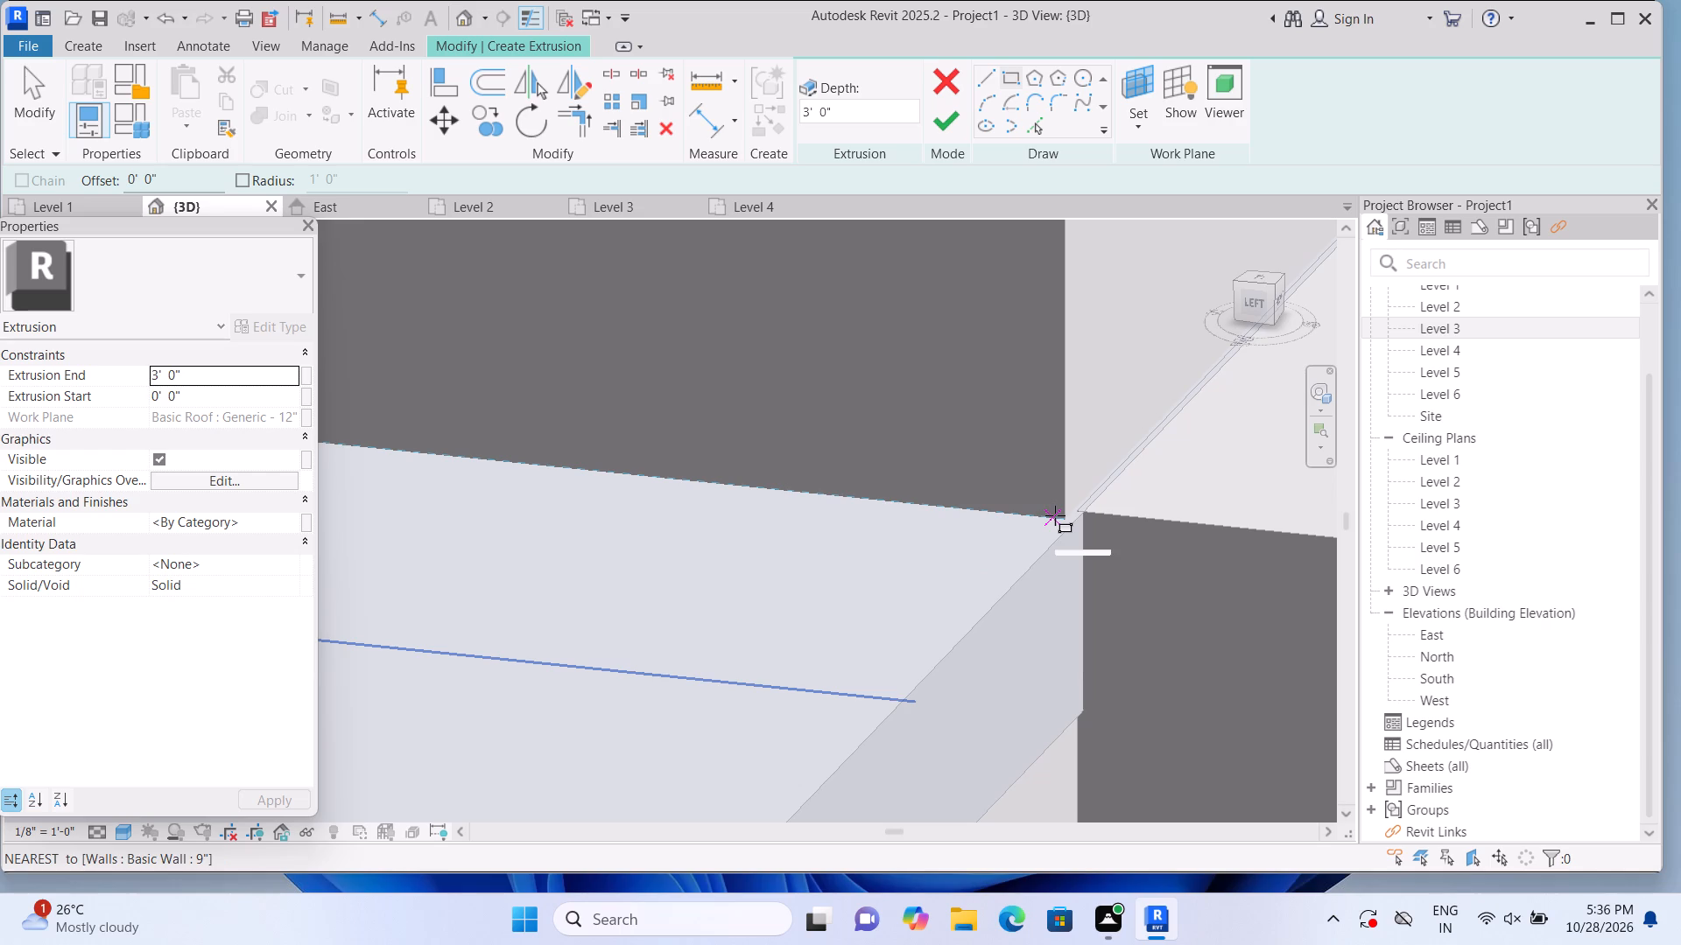
Sketch a rectangle about 3'-0" by 17'-6" on the roof against the gabled enclosure's side wall and extrude it 3'-0".
{"action": "scroll", "coordinate": [1004, 530], "scroll_direction": "down", "scroll_amount": 1}
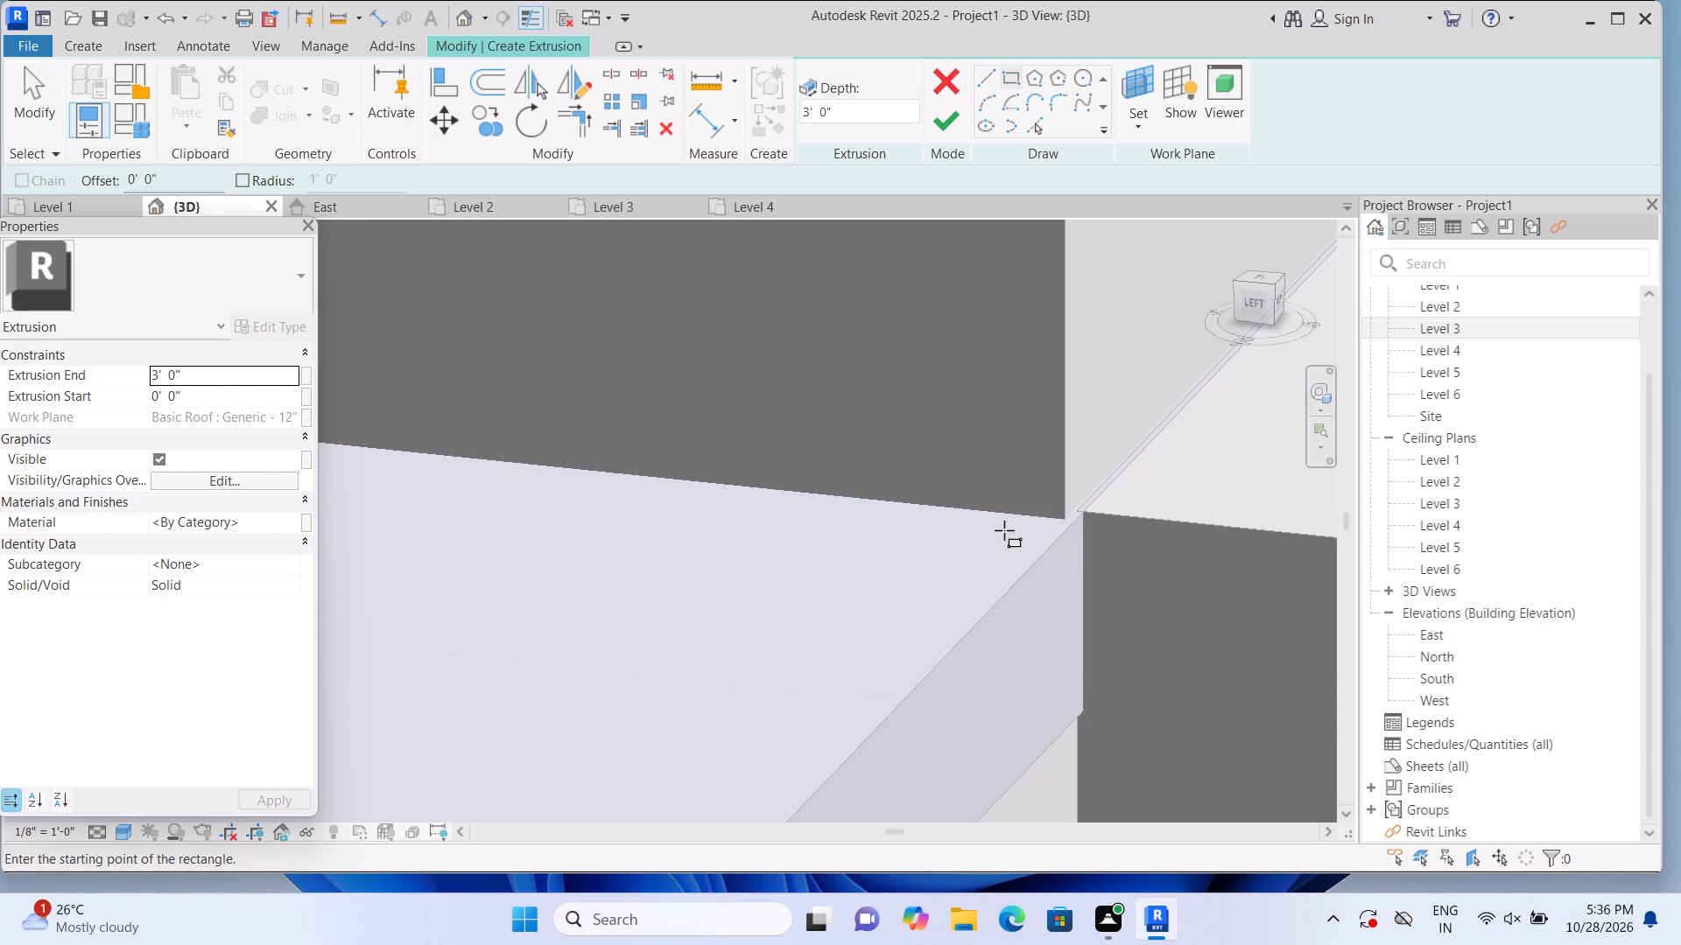
{"action": "scroll", "coordinate": [1004, 530], "scroll_direction": "down", "scroll_amount": 7}
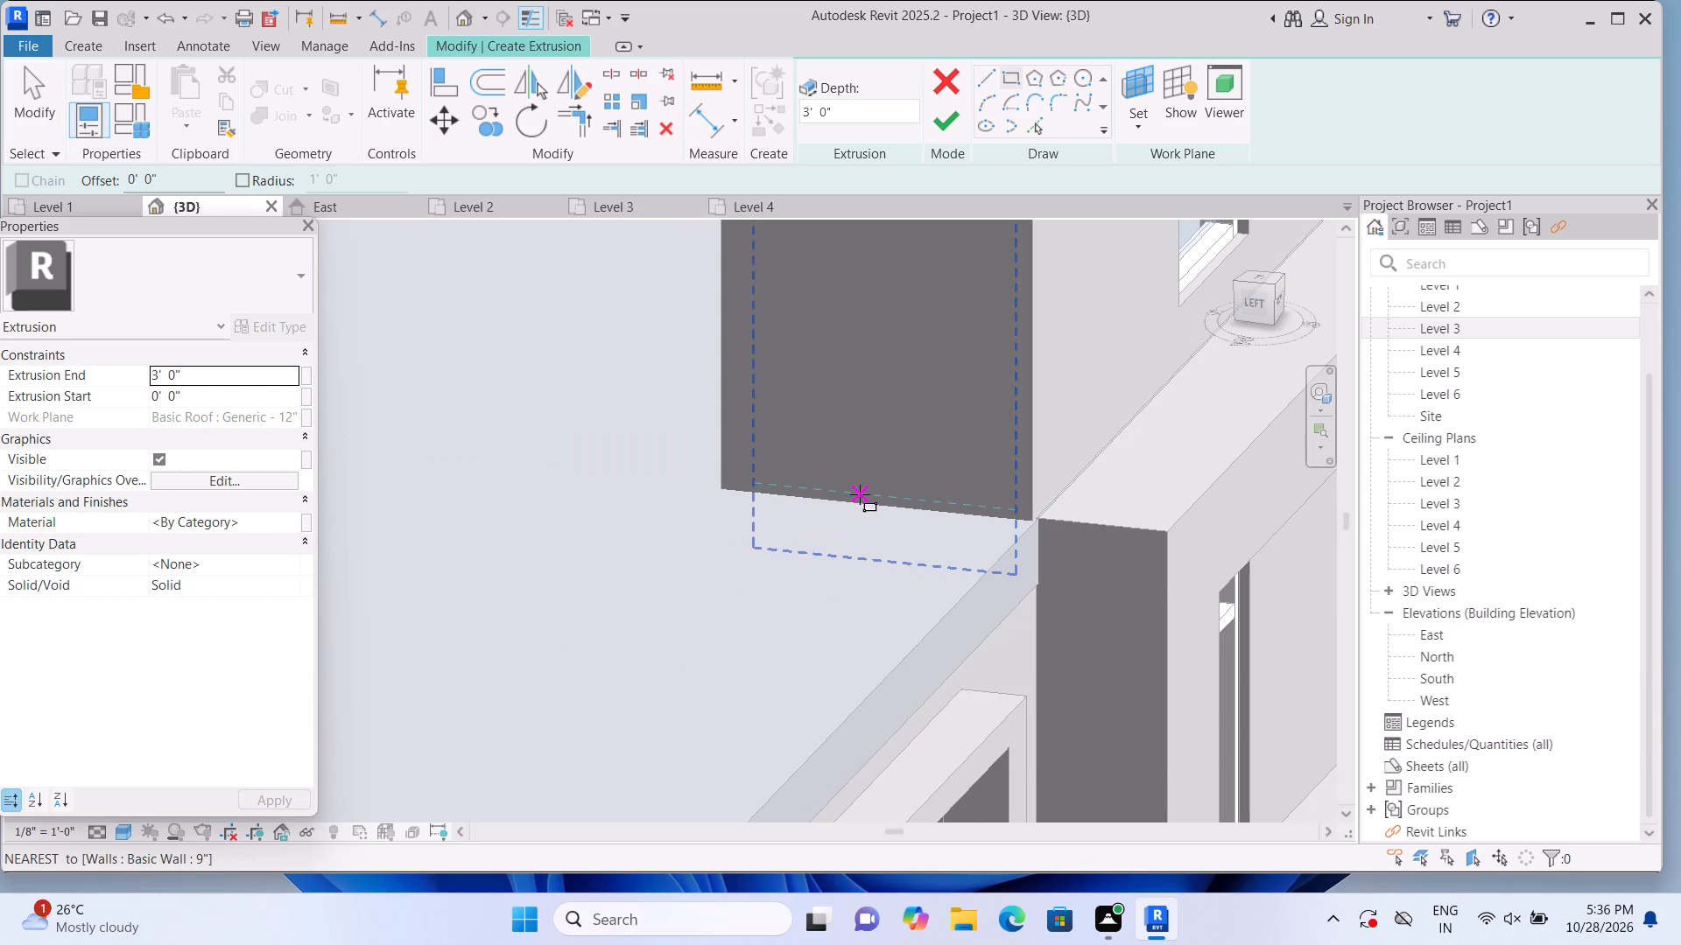
{"action": "left_click", "coordinate": [856, 501]}
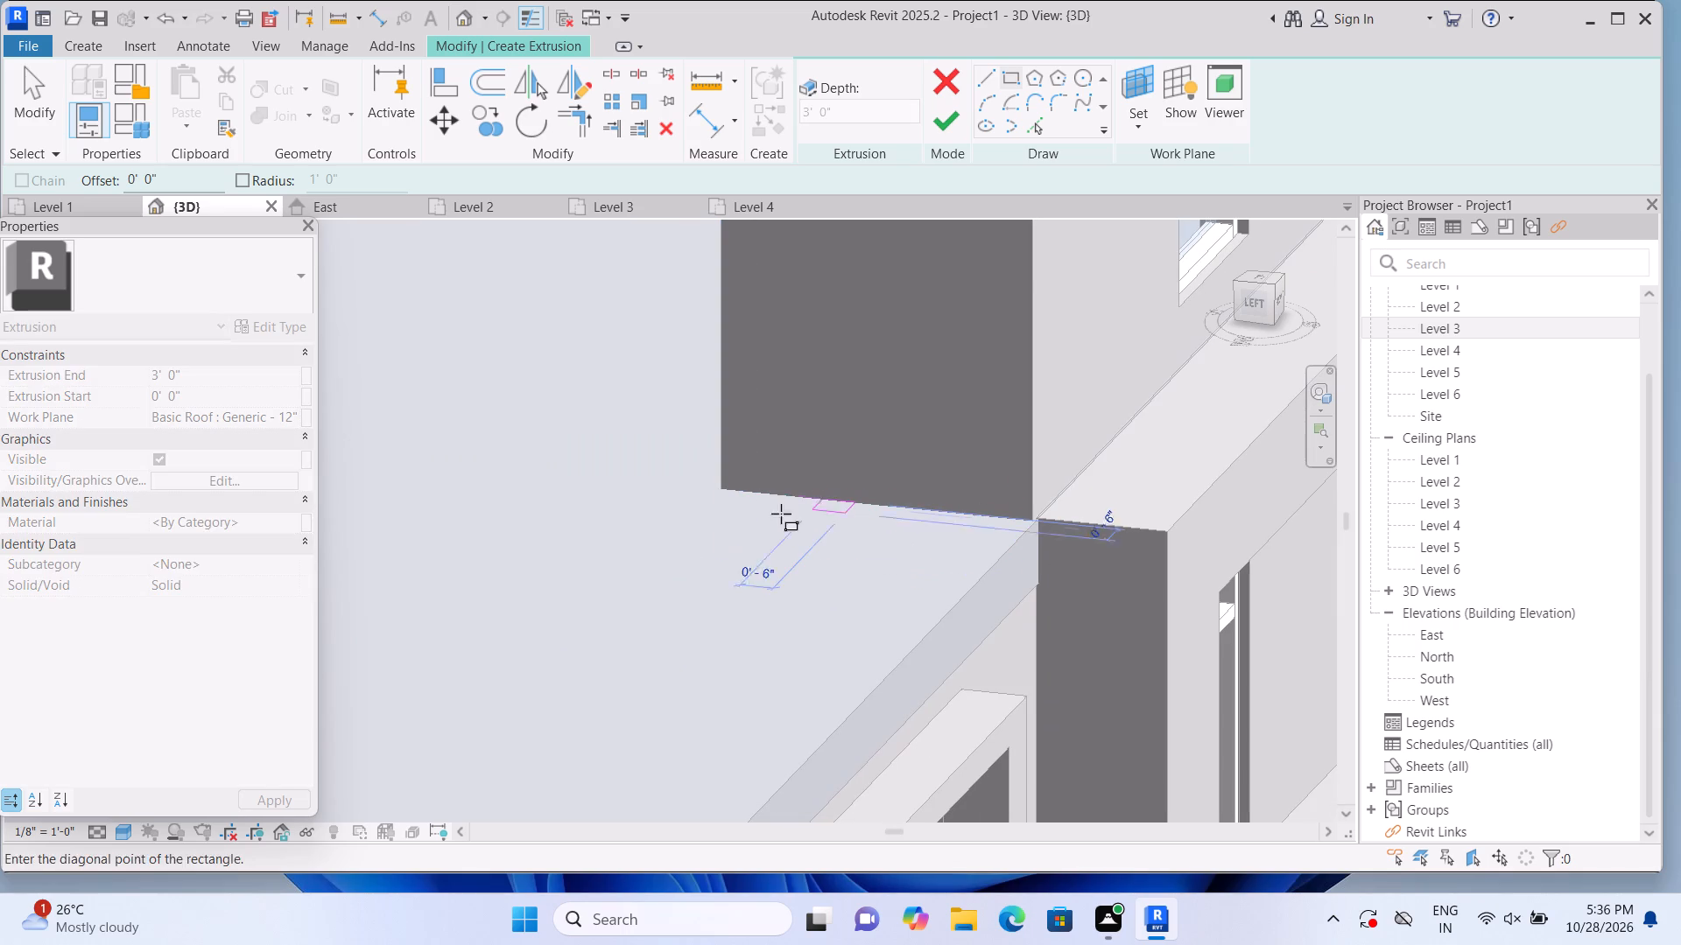
{"action": "scroll", "coordinate": [630, 584], "scroll_direction": "down", "scroll_amount": 5}
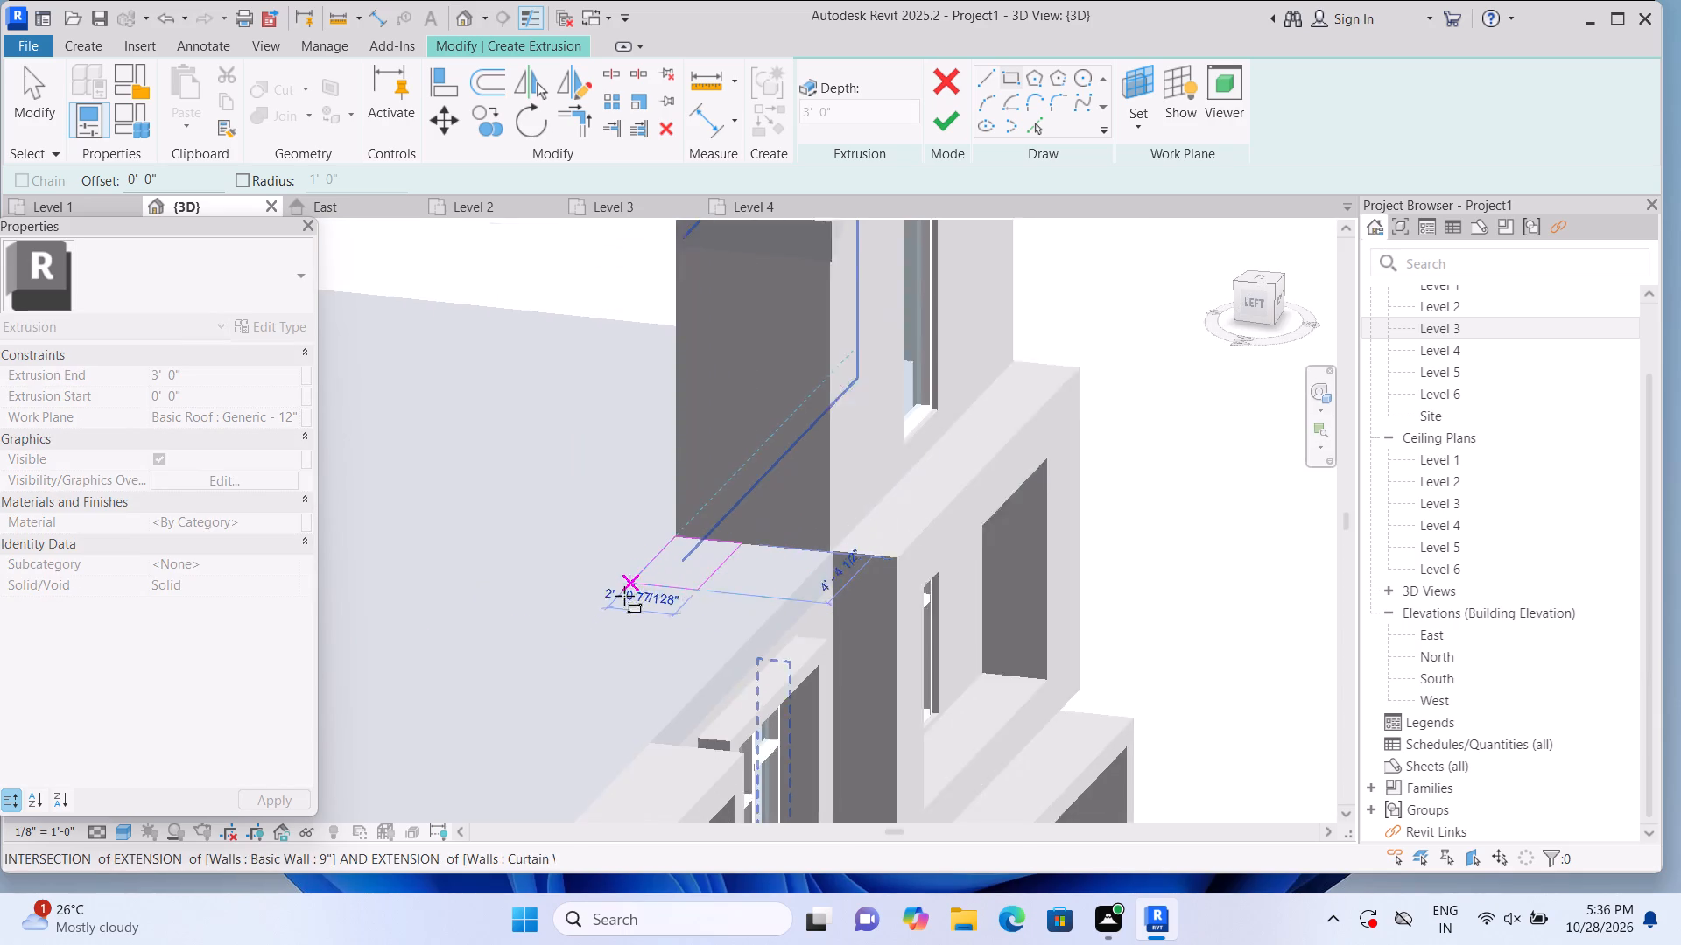
{"action": "scroll", "coordinate": [624, 596], "scroll_direction": "down", "scroll_amount": 2}
{"action": "middle_click_drag", "start_coordinate": [663, 595], "coordinate": [819, 516]}
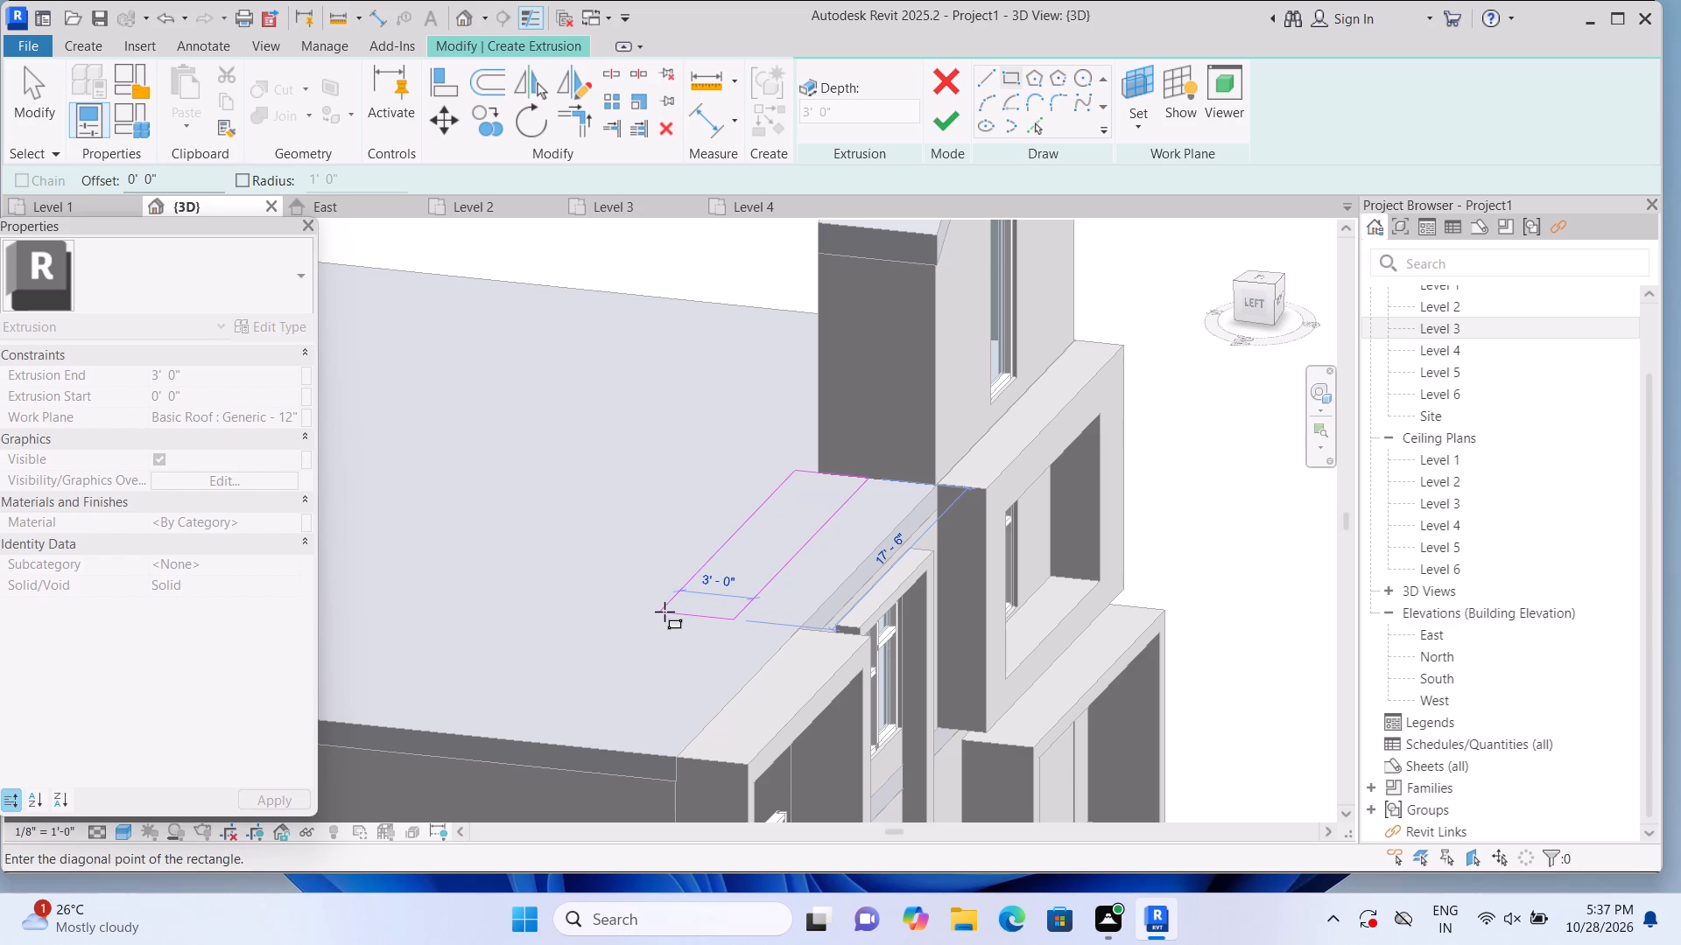
{"action": "left_click", "coordinate": [665, 612]}
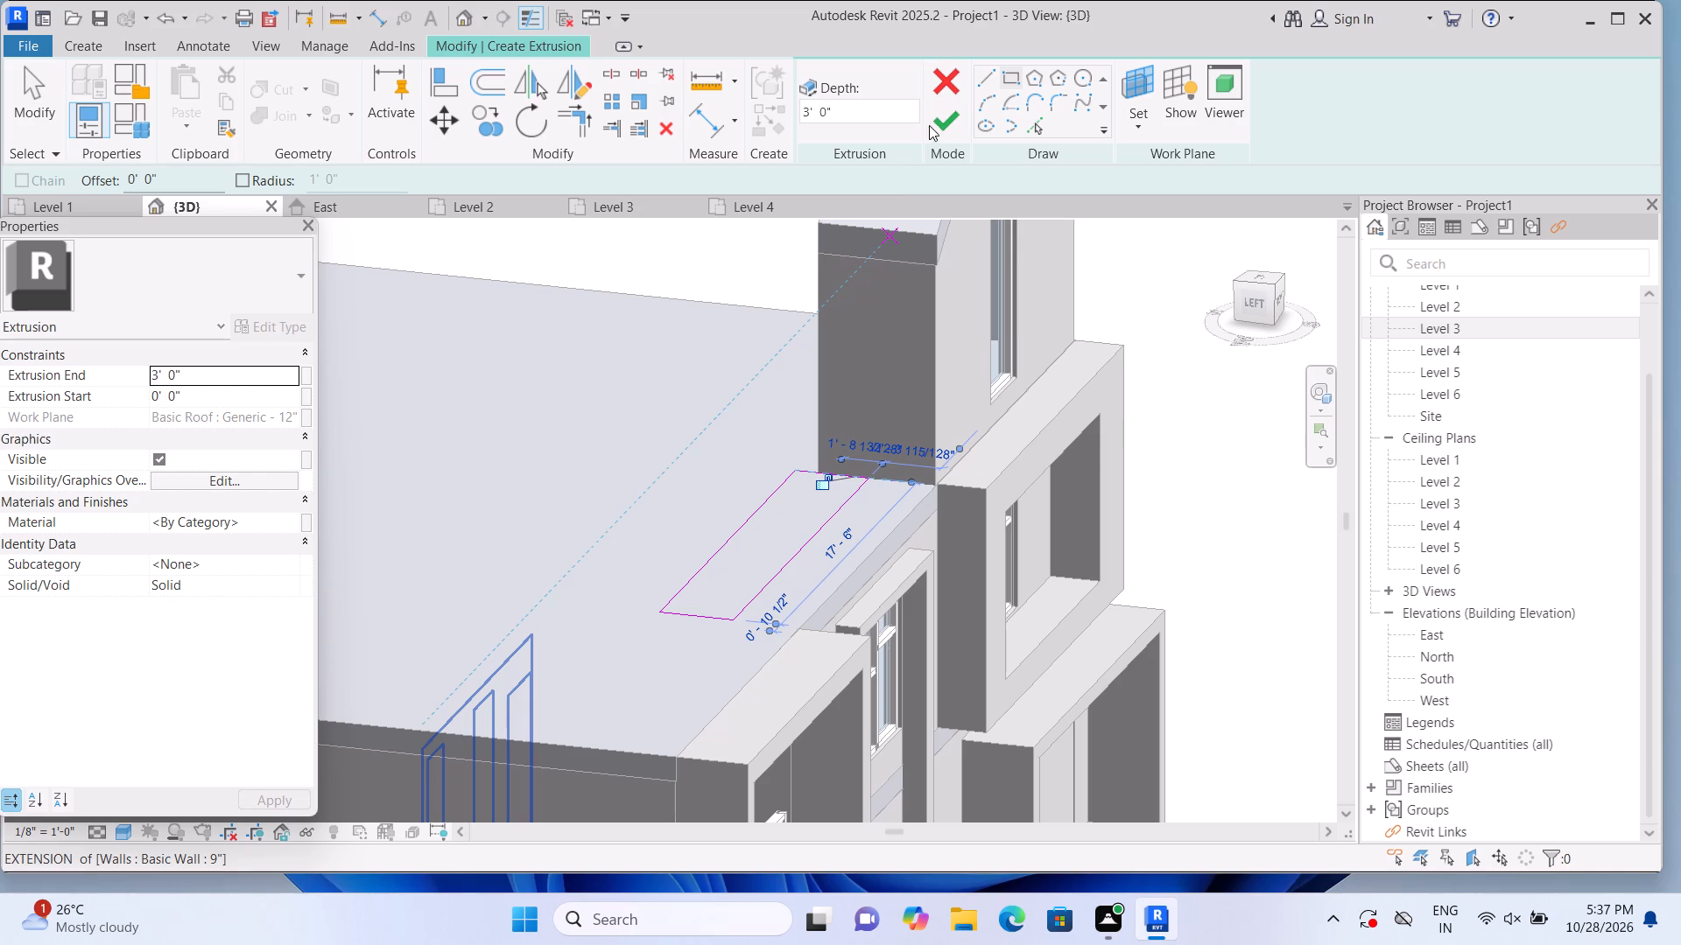
{"action": "left_click", "coordinate": [943, 123]}
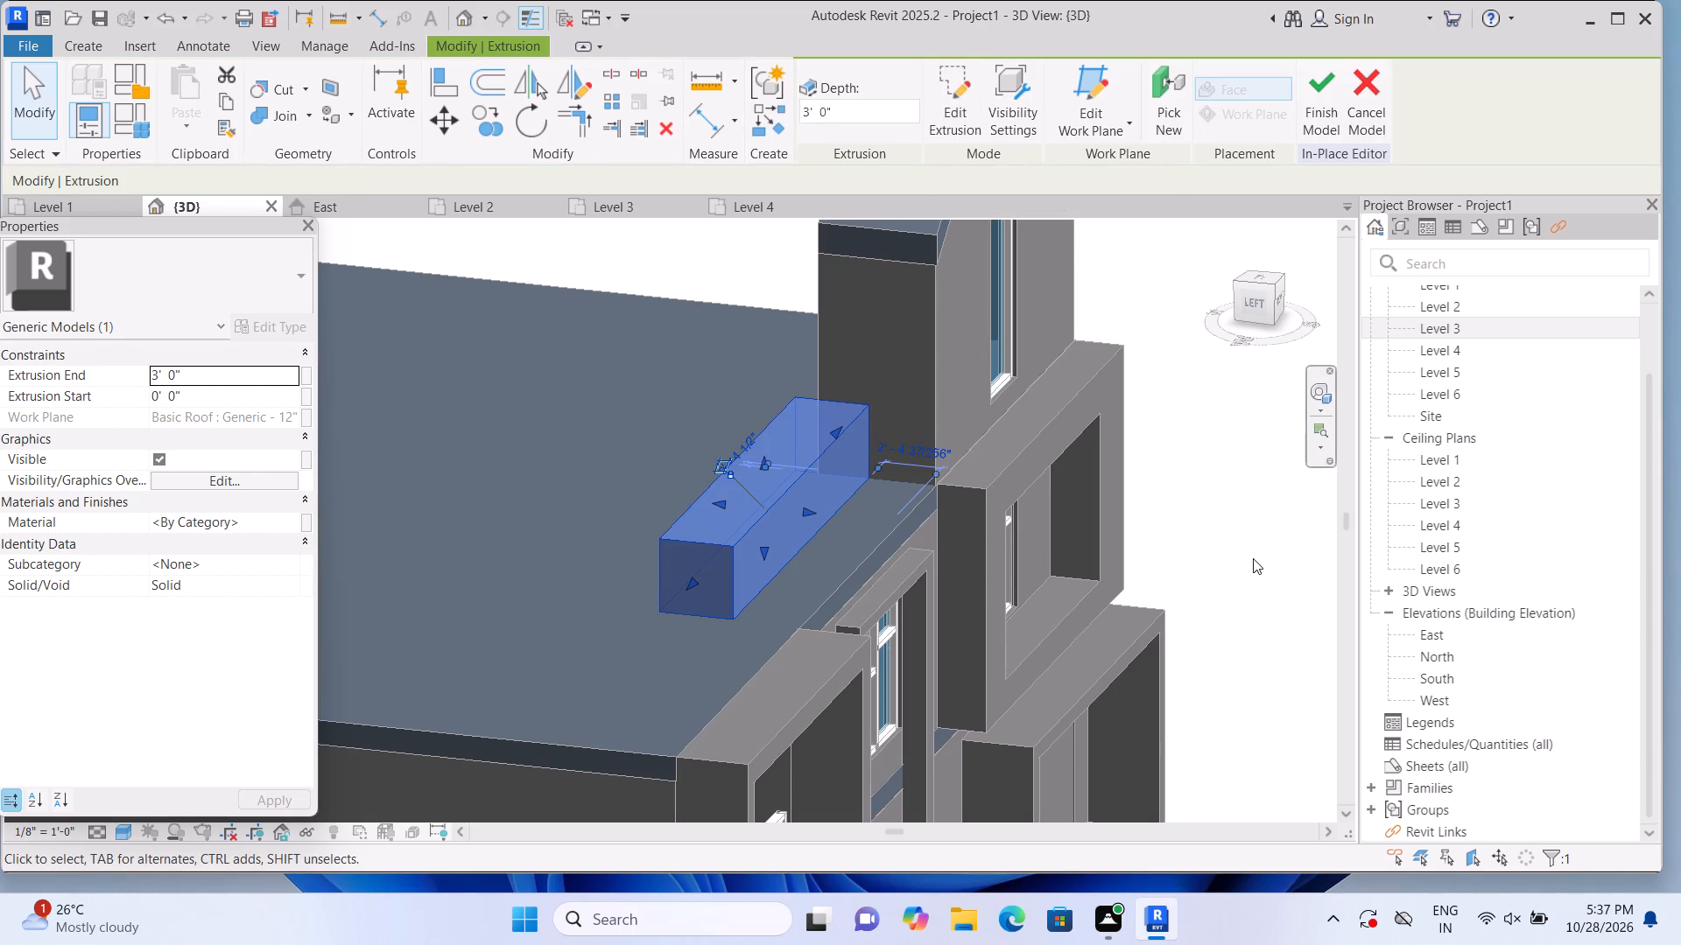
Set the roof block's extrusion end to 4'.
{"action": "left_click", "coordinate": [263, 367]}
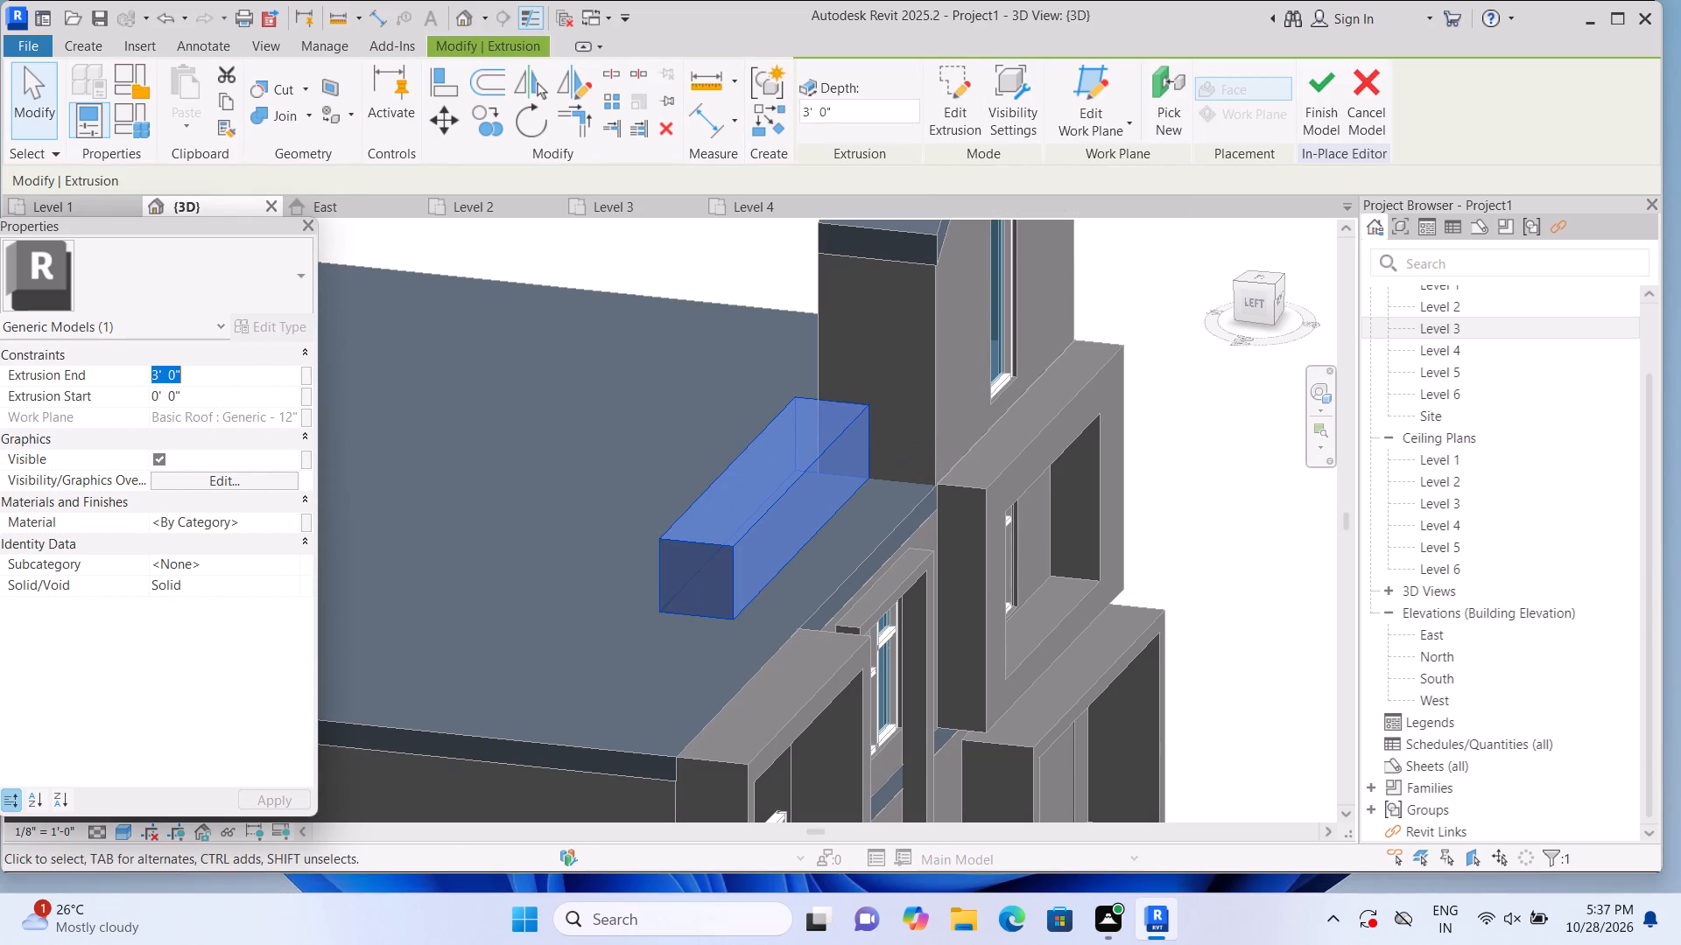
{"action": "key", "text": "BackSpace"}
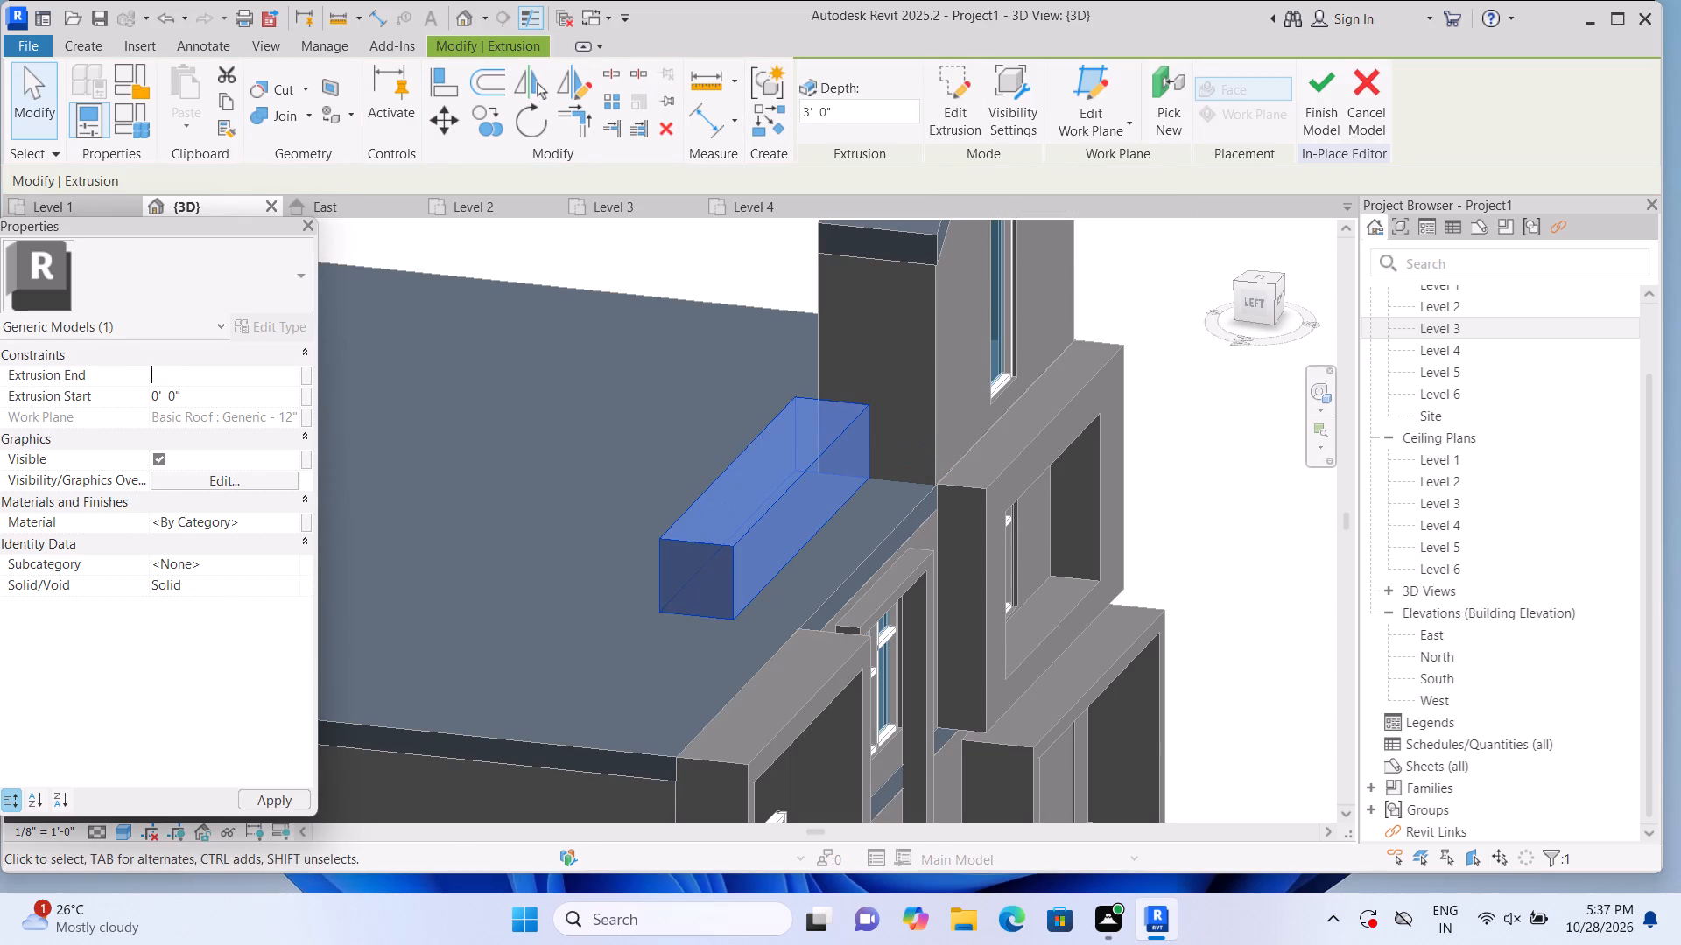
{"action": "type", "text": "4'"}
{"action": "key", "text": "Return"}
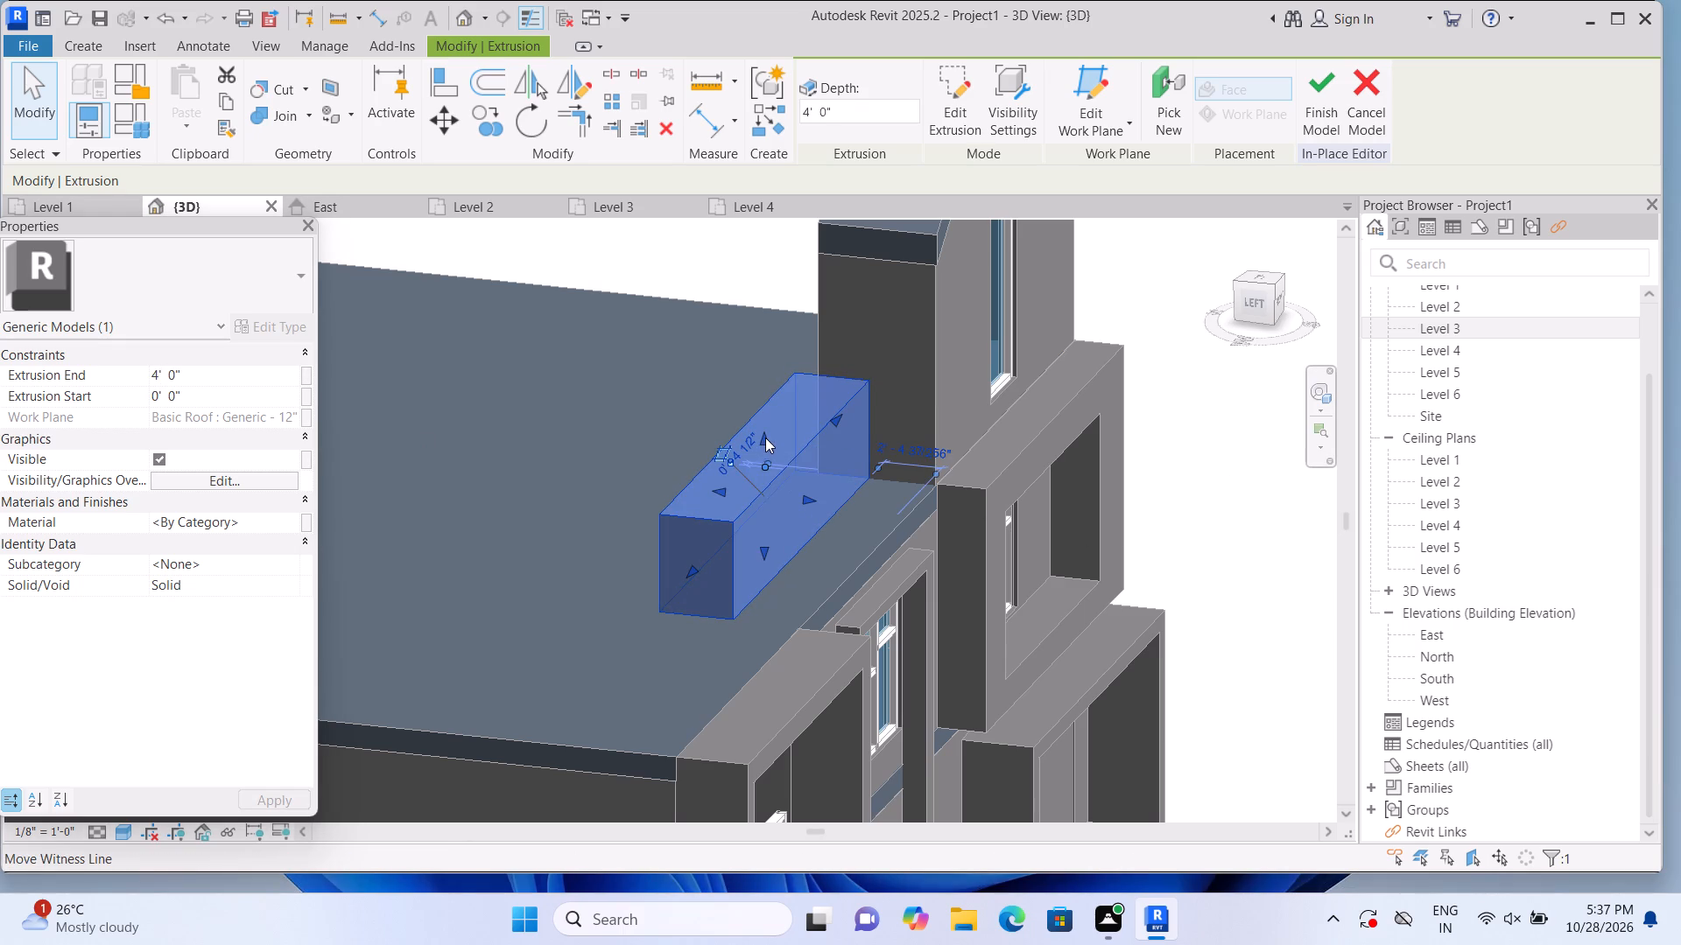
Stretch the roof block's top face upward to an extrusion height of about 5'-1 1/2".
{"action": "left_click_drag", "start_coordinate": [765, 437], "coordinate": [769, 420]}
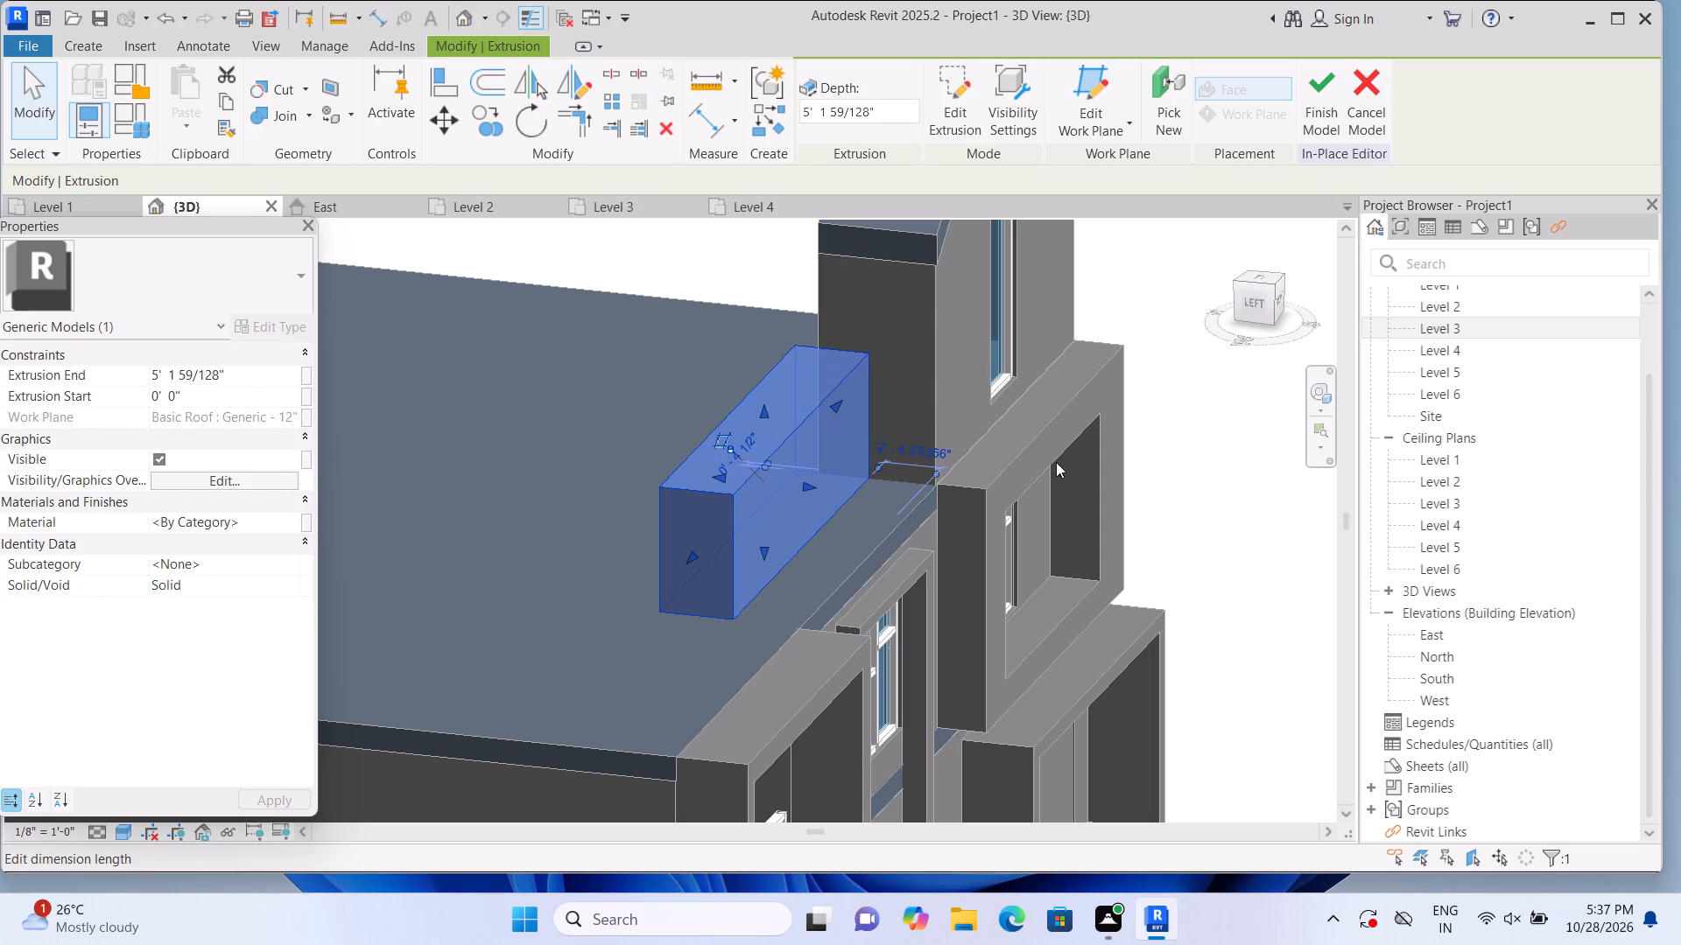
{"action": "left_click", "coordinate": [1199, 475]}
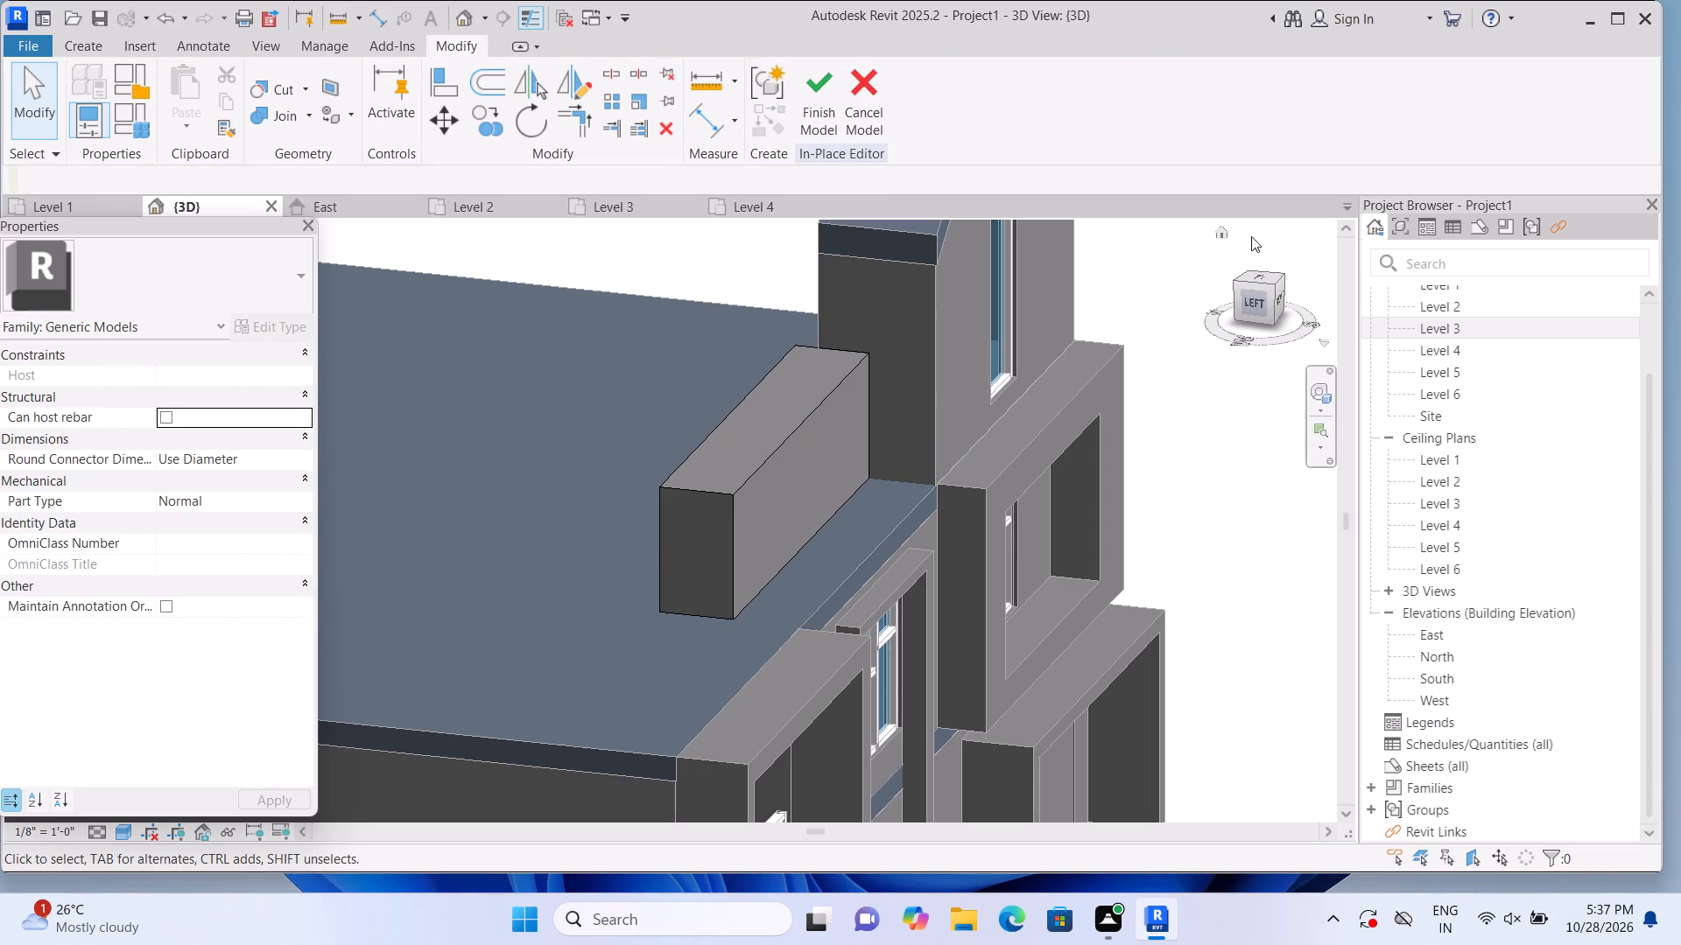
Pull the roof block's front face outward toward the front facade, closer to the roof edge above the entrance.
{"action": "left_click", "coordinate": [1222, 228]}
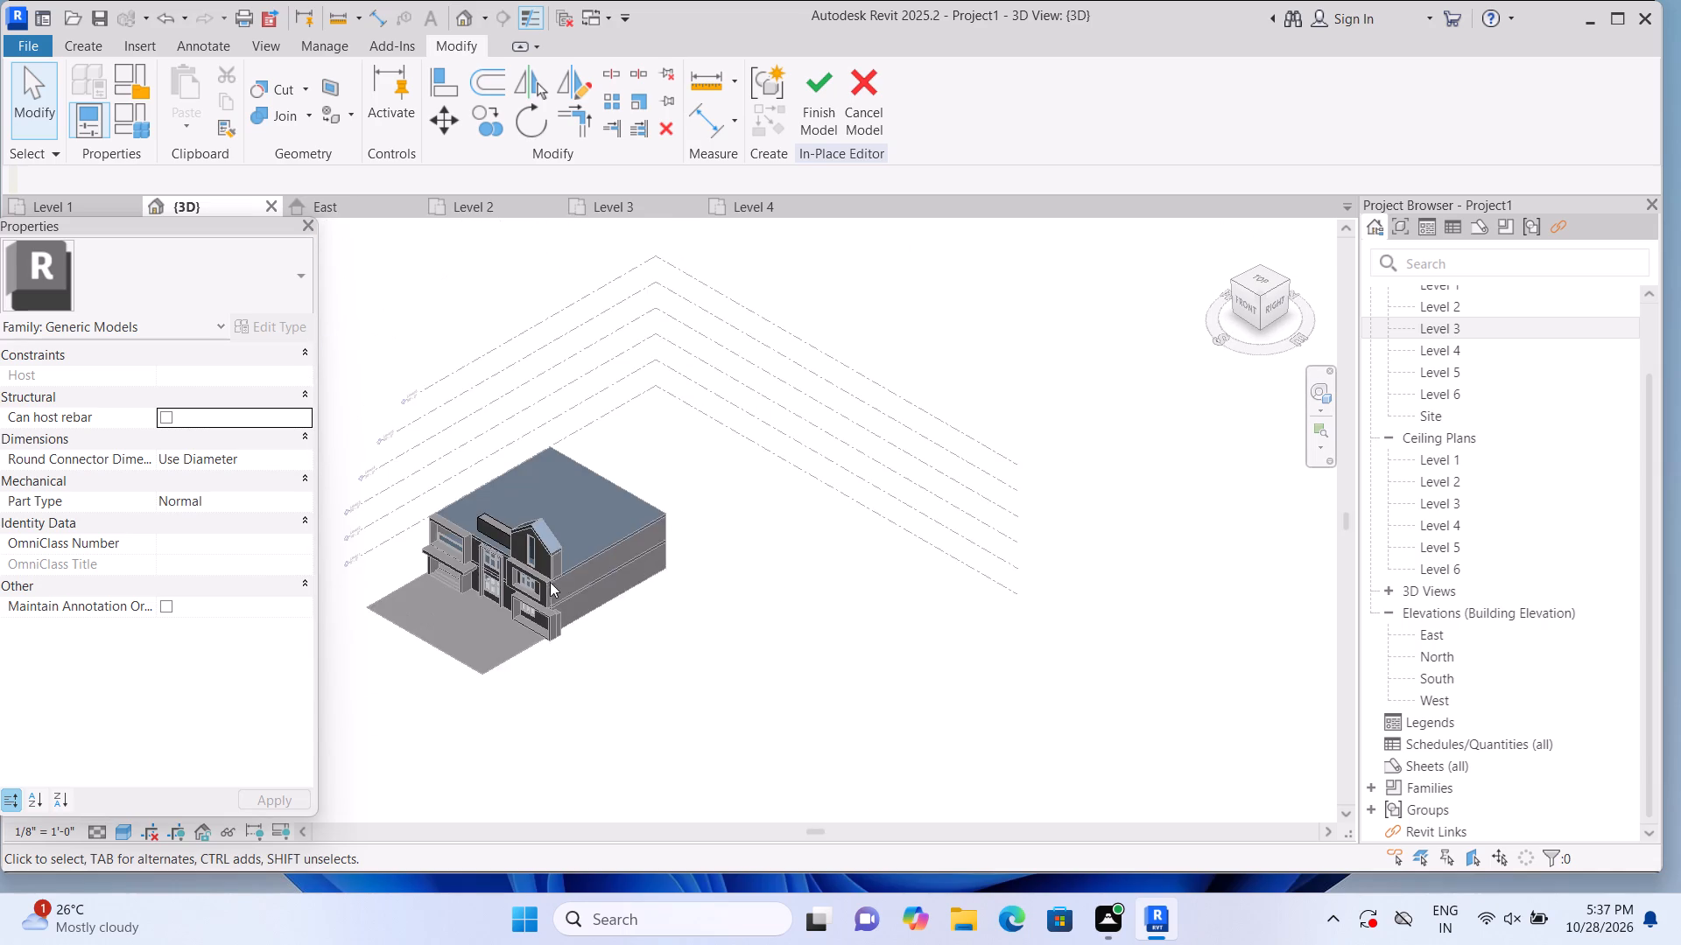
{"action": "scroll", "coordinate": [345, 630], "scroll_direction": "up", "scroll_amount": 9}
{"action": "scroll", "coordinate": [612, 546], "scroll_direction": "up", "scroll_amount": 1}
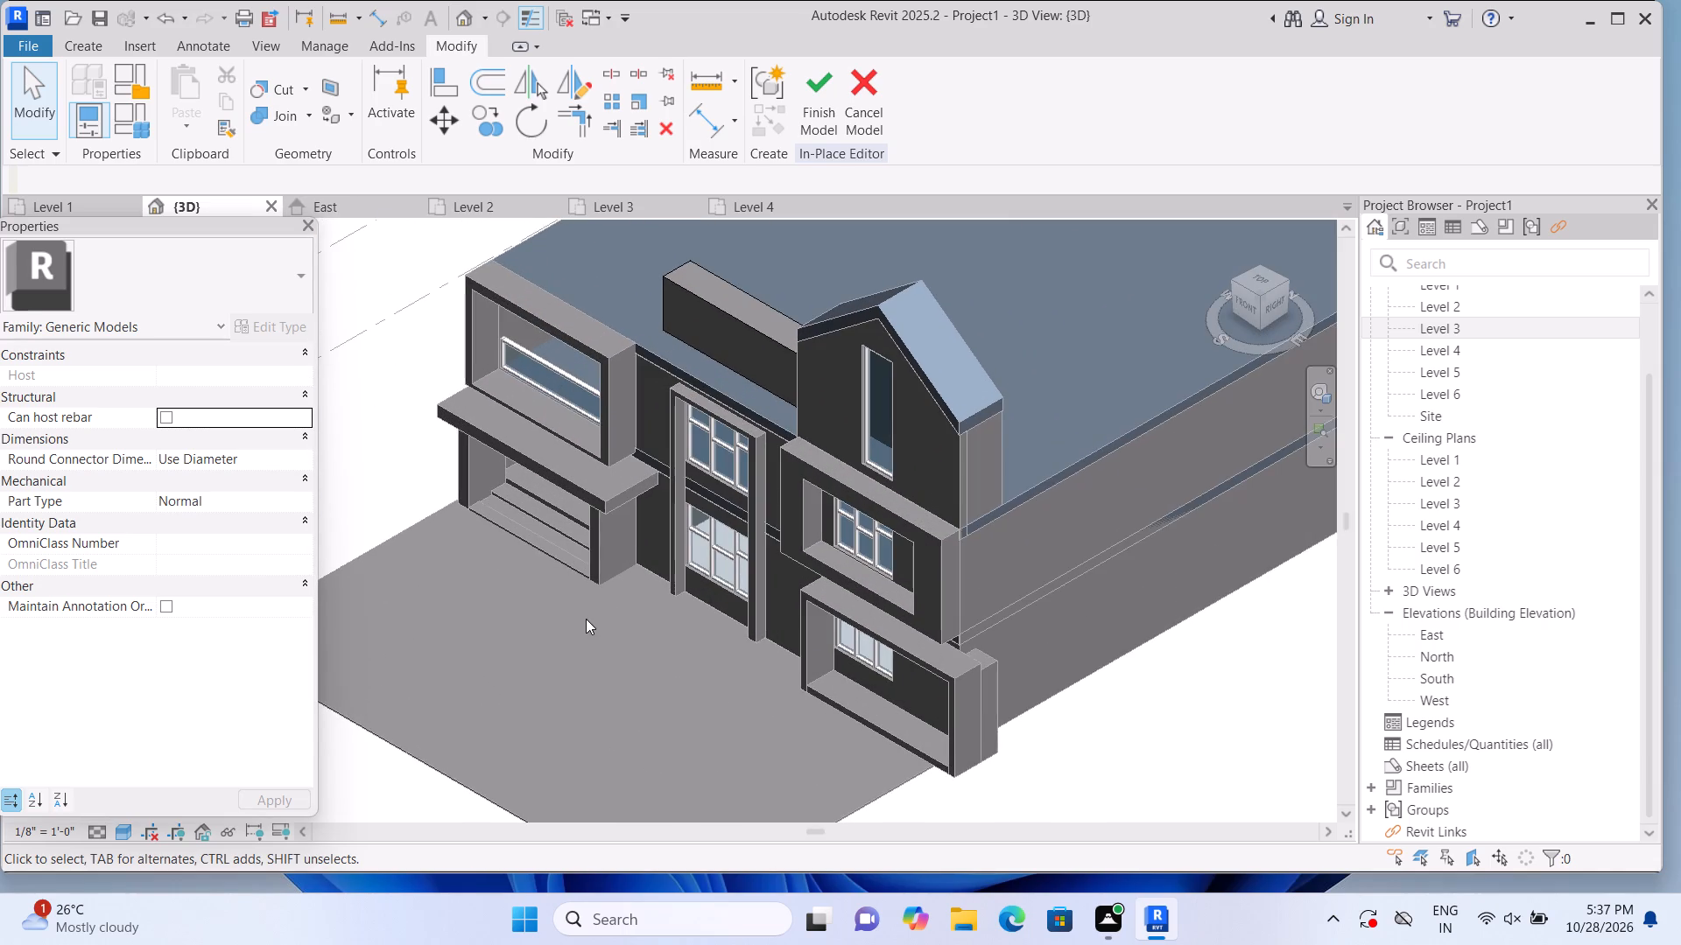
{"action": "middle_click_drag", "start_coordinate": [589, 622], "coordinate": [654, 717]}
{"action": "scroll", "coordinate": [667, 694], "scroll_direction": "up", "scroll_amount": 2}
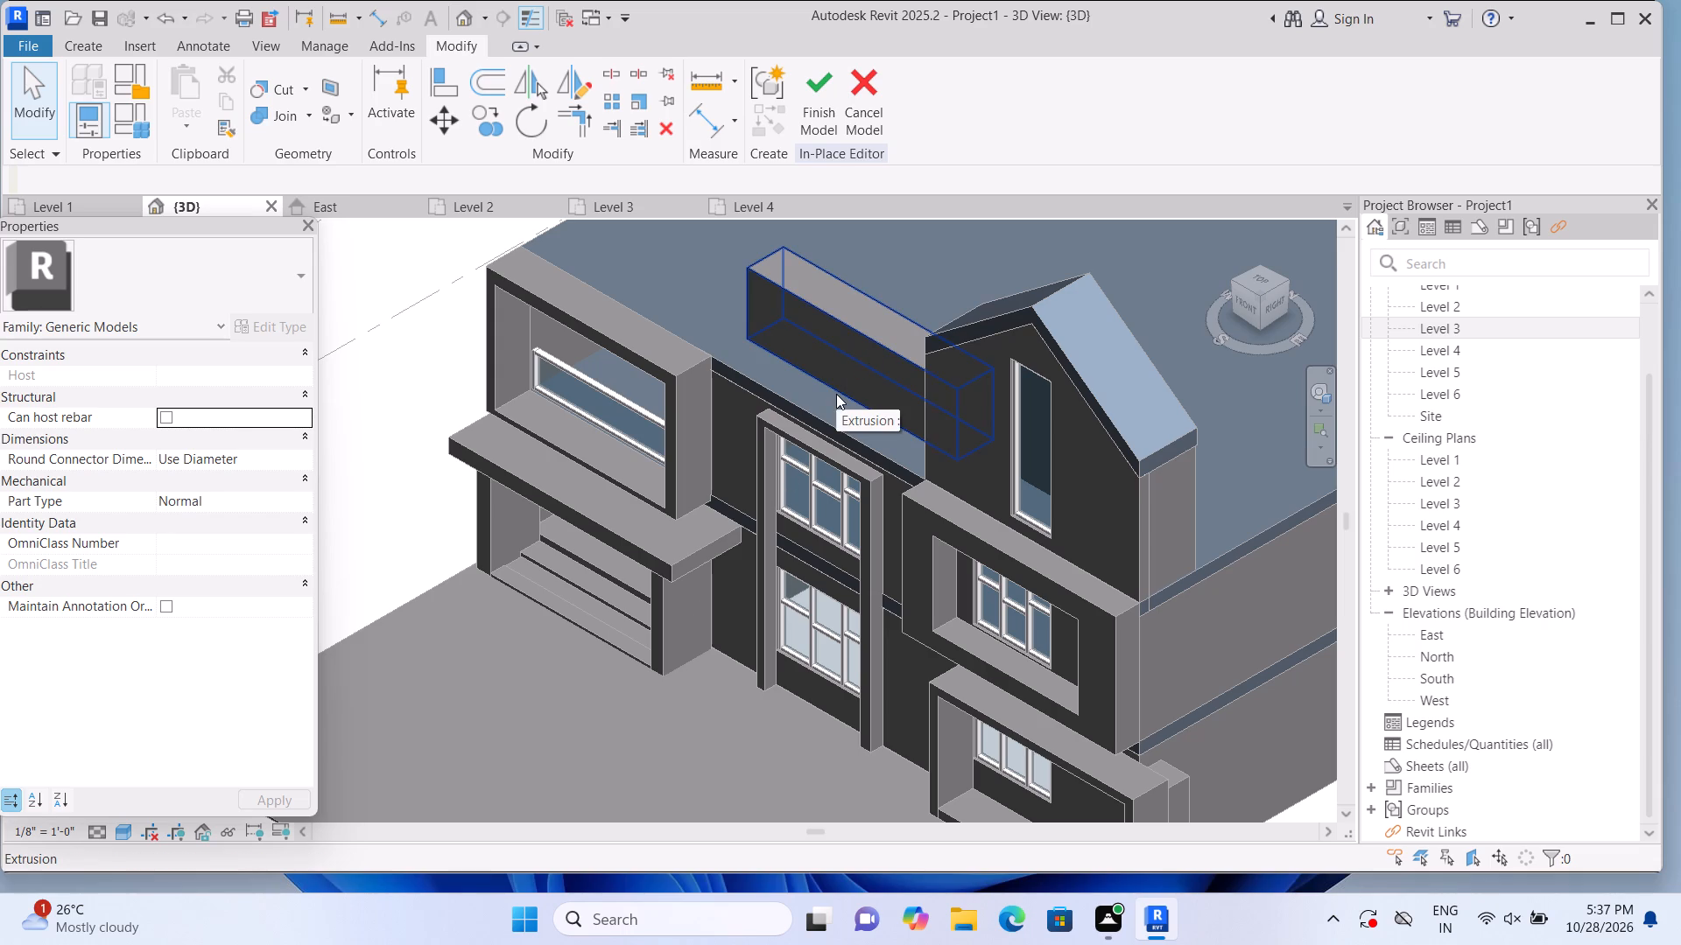
{"action": "middle_click_drag", "start_coordinate": [836, 394], "coordinate": [826, 470]}
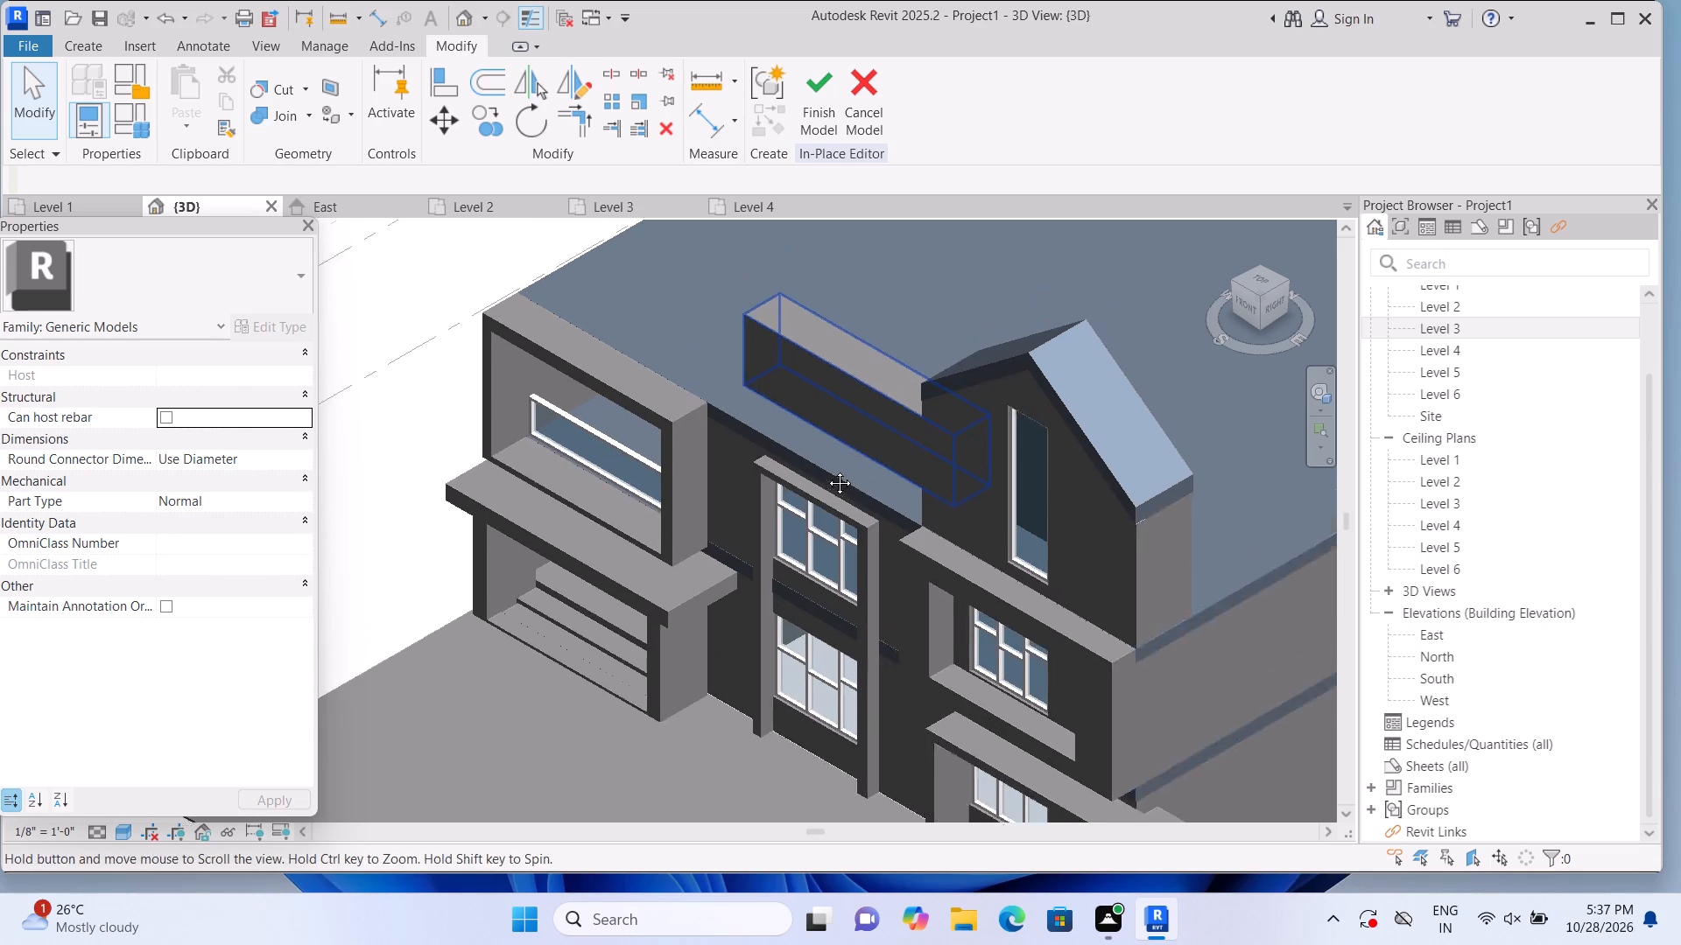
{"action": "middle_click_drag", "start_coordinate": [826, 470], "coordinate": [826, 477]}
{"action": "left_click", "coordinate": [805, 434]}
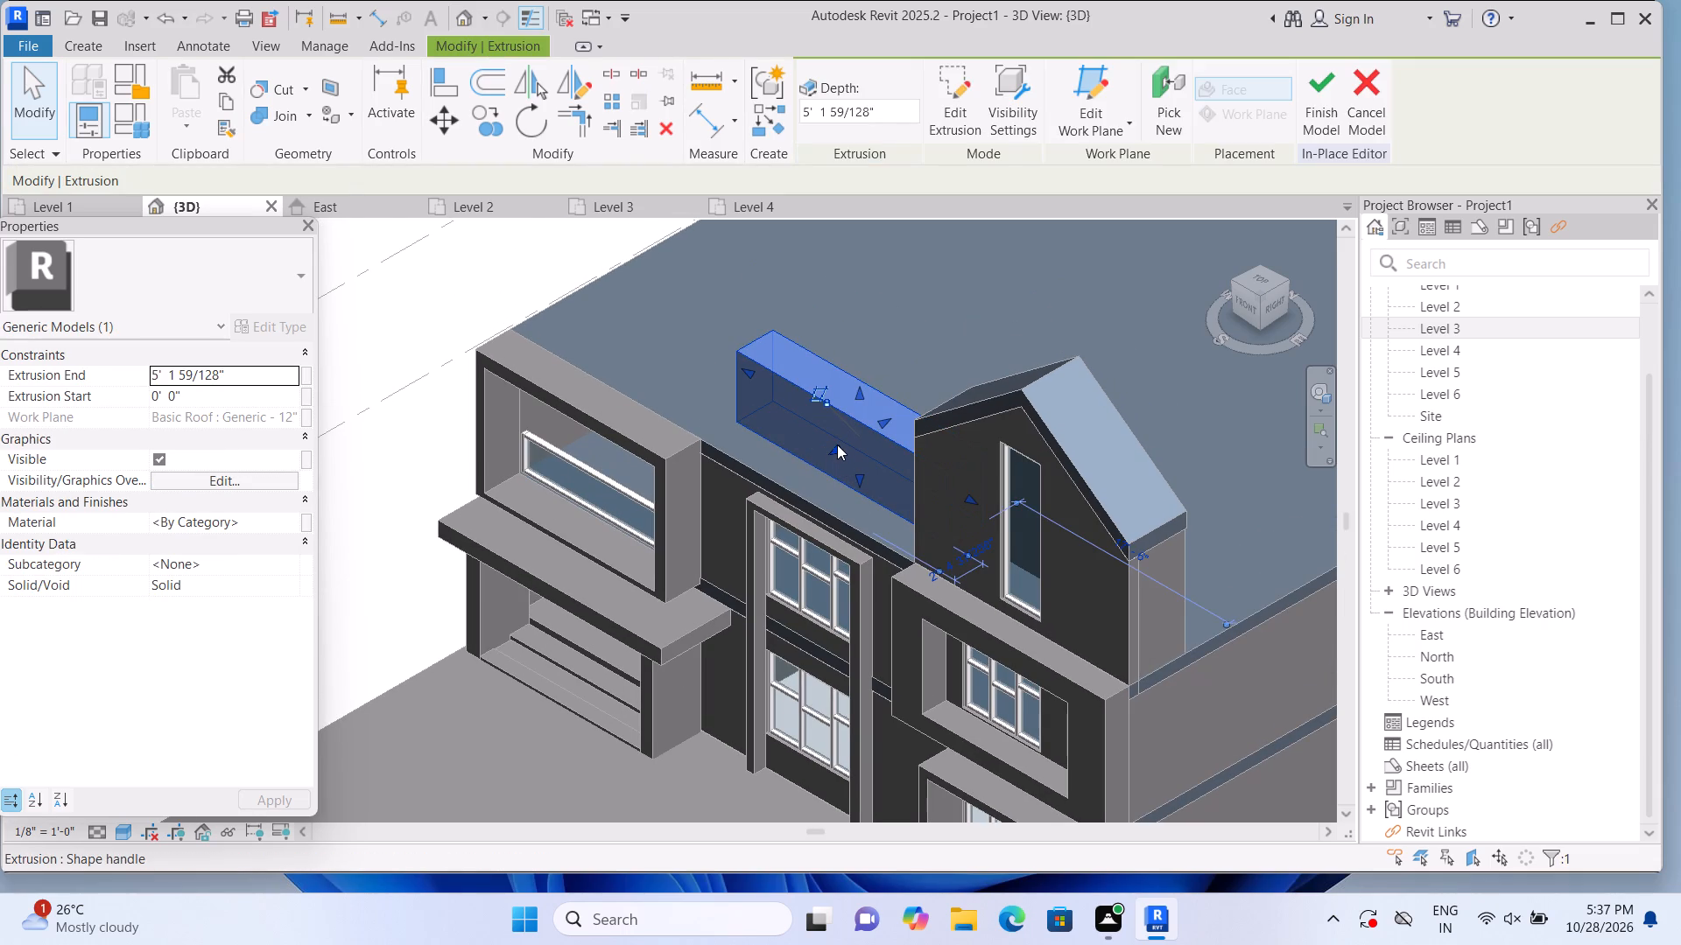
{"action": "left_click_drag", "start_coordinate": [836, 445], "coordinate": [832, 457]}
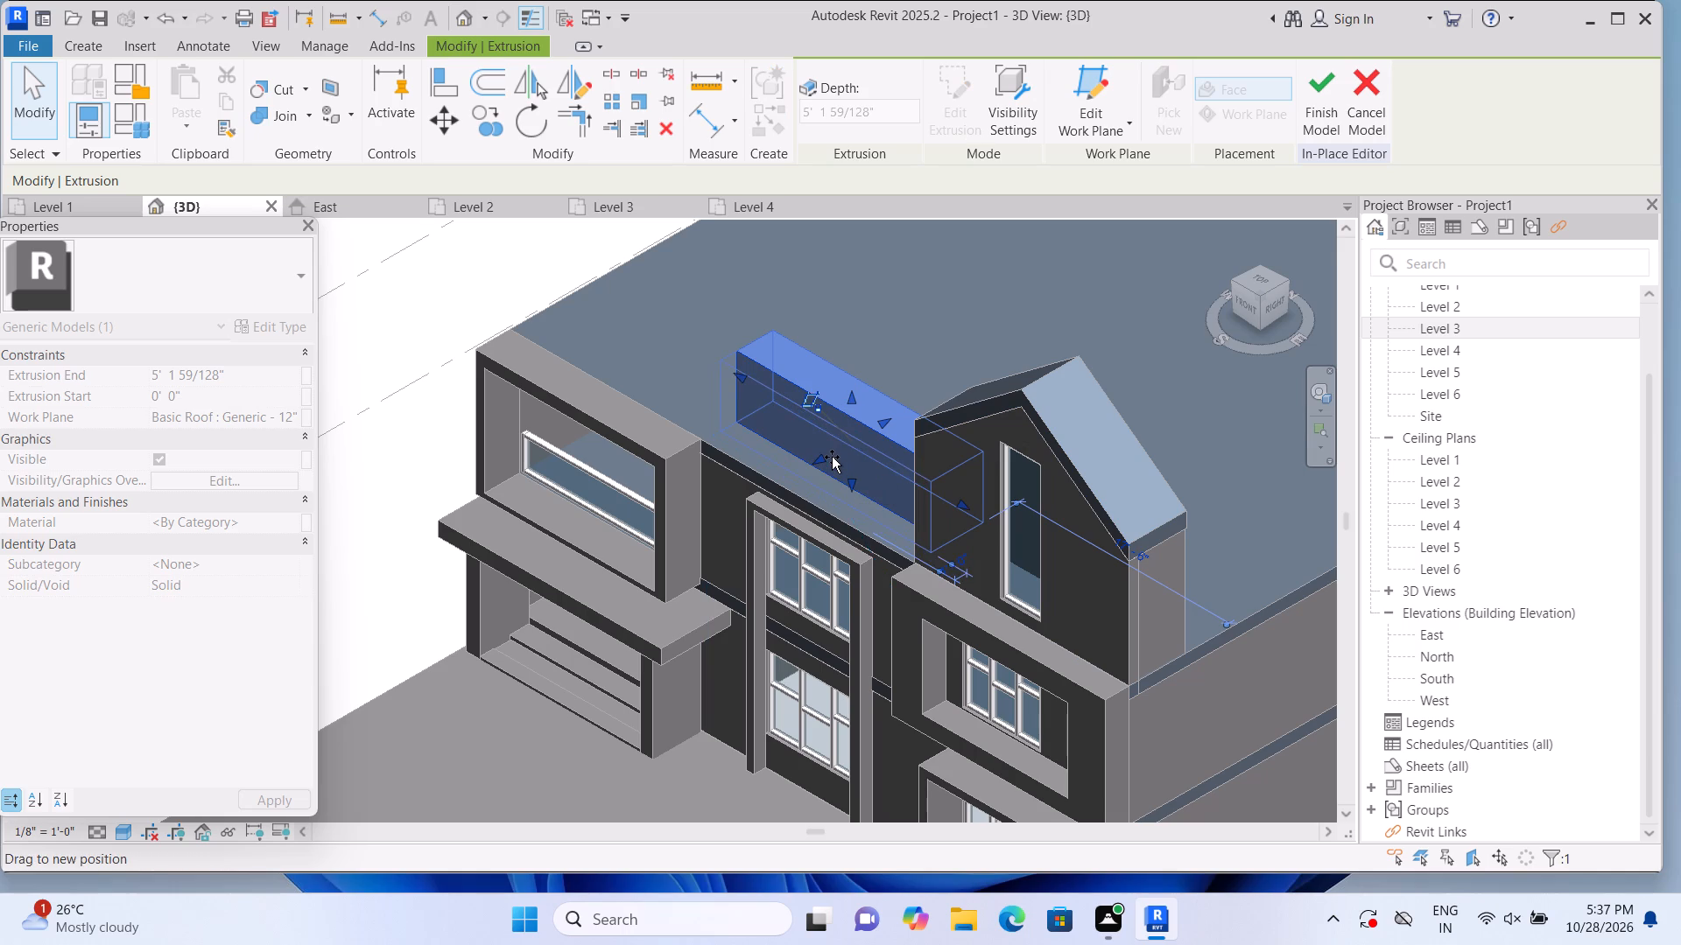
{"action": "left_click_drag", "start_coordinate": [832, 457], "coordinate": [825, 464]}
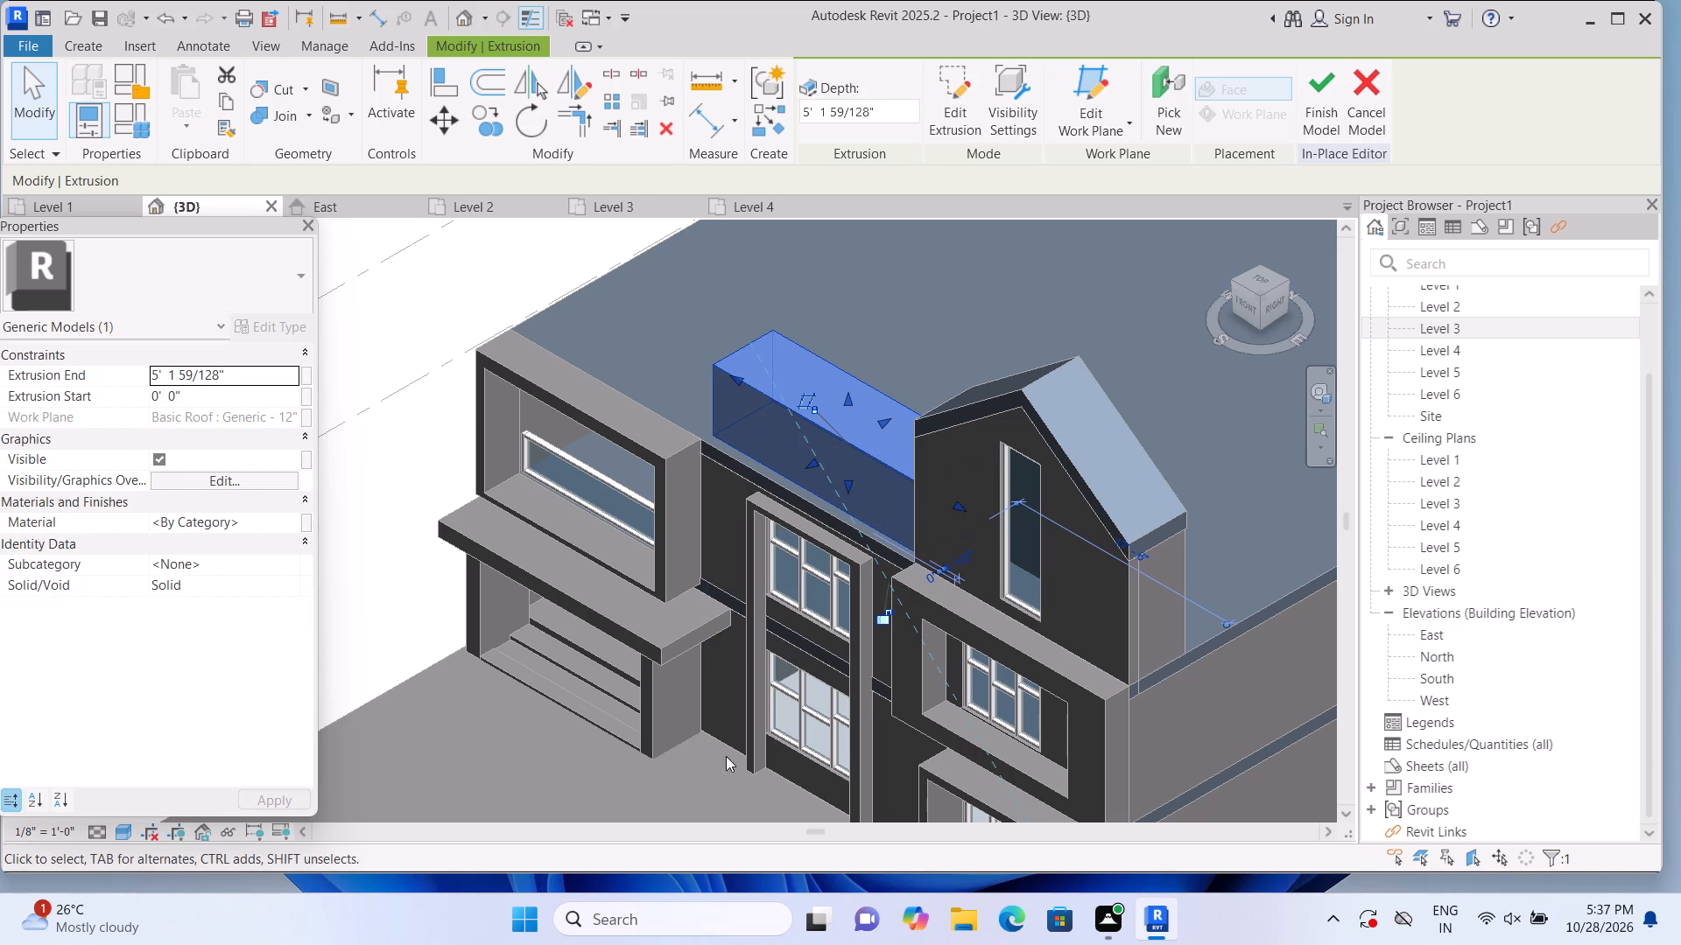
{"action": "left_click", "coordinate": [417, 493]}
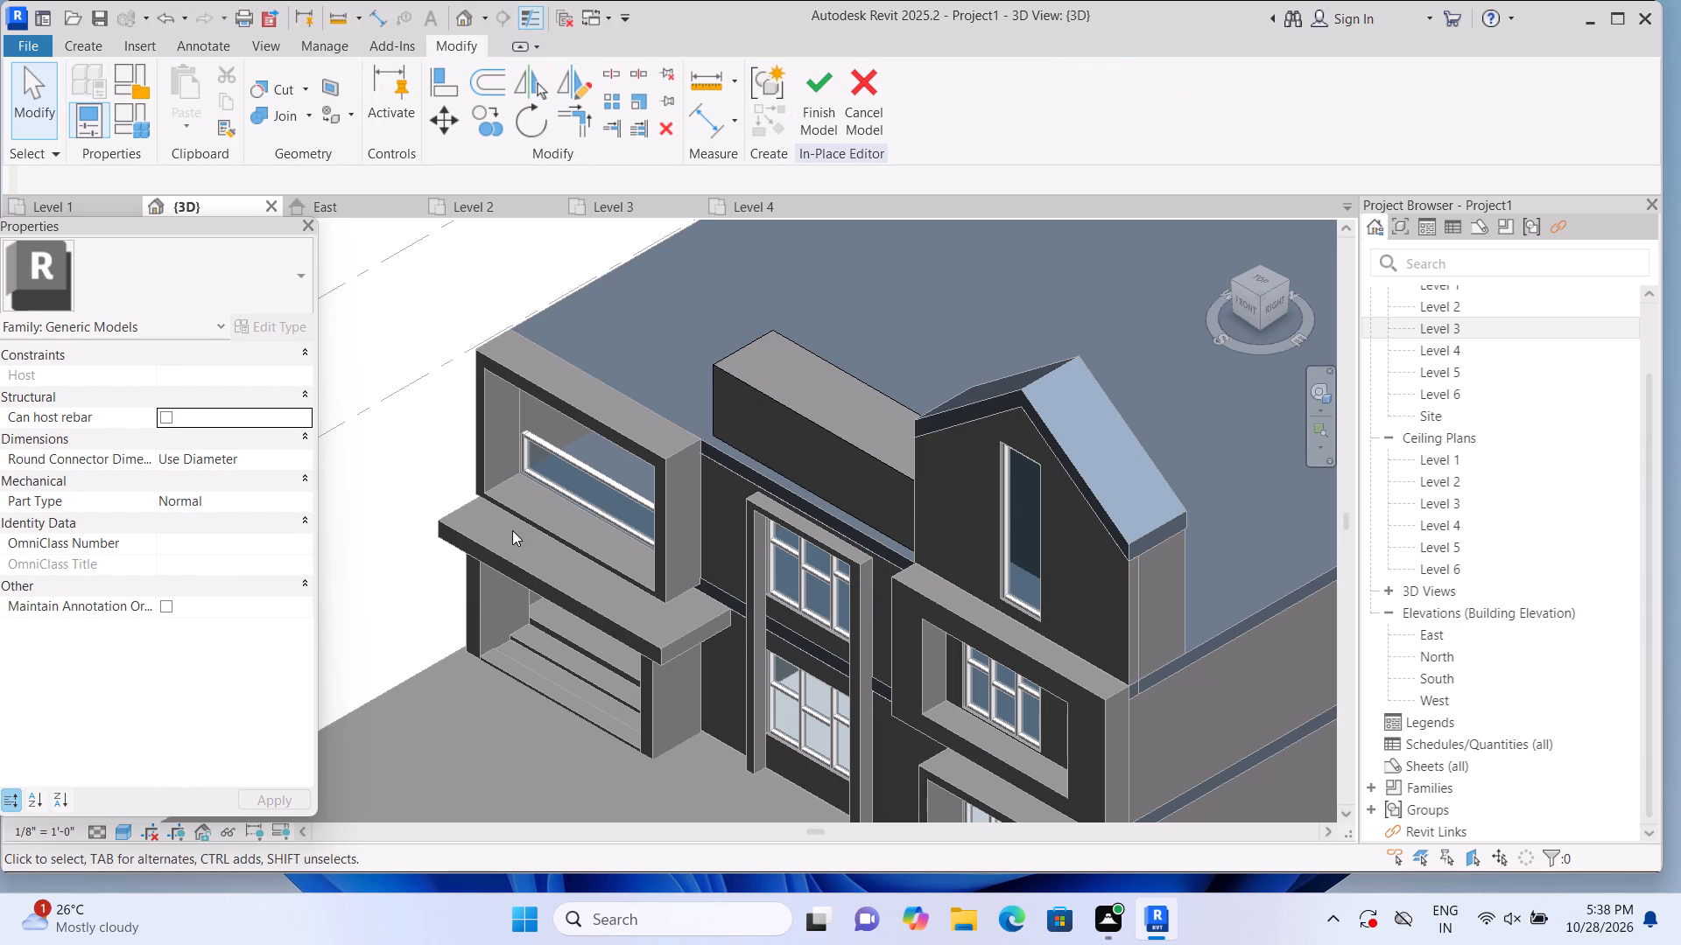
{"action": "left_click", "coordinate": [1221, 227]}
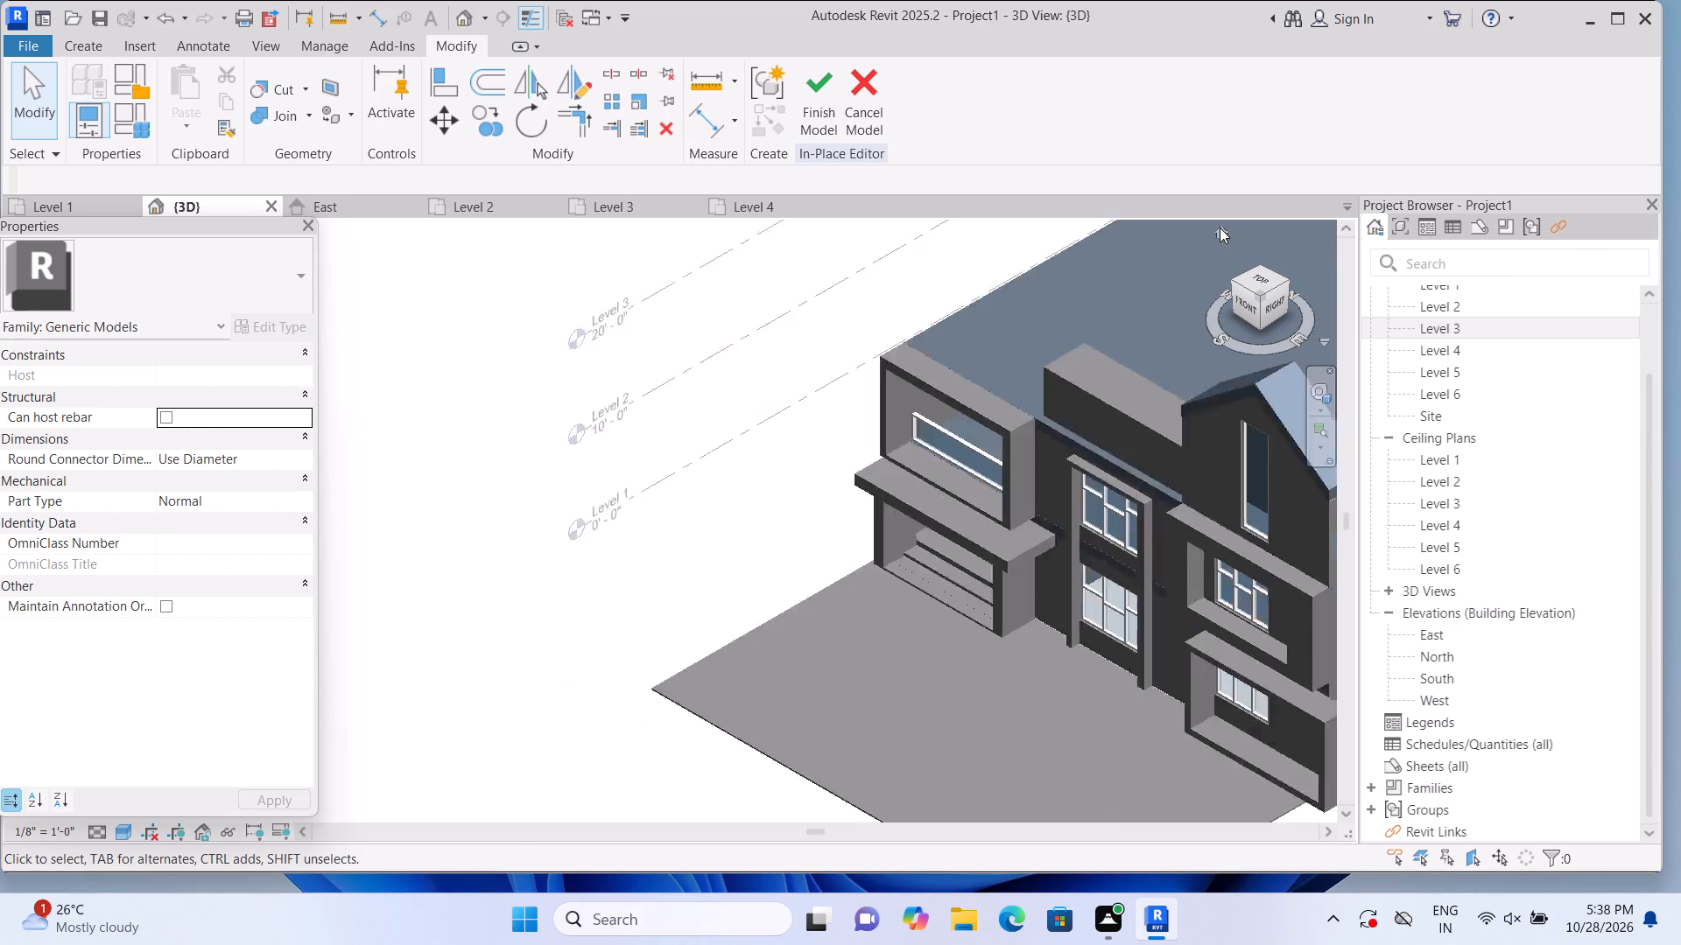
Pull the roof block's front face slightly farther outward toward the roof edge above the entrance.
{"action": "scroll", "coordinate": [426, 563], "scroll_direction": "up", "scroll_amount": 6}
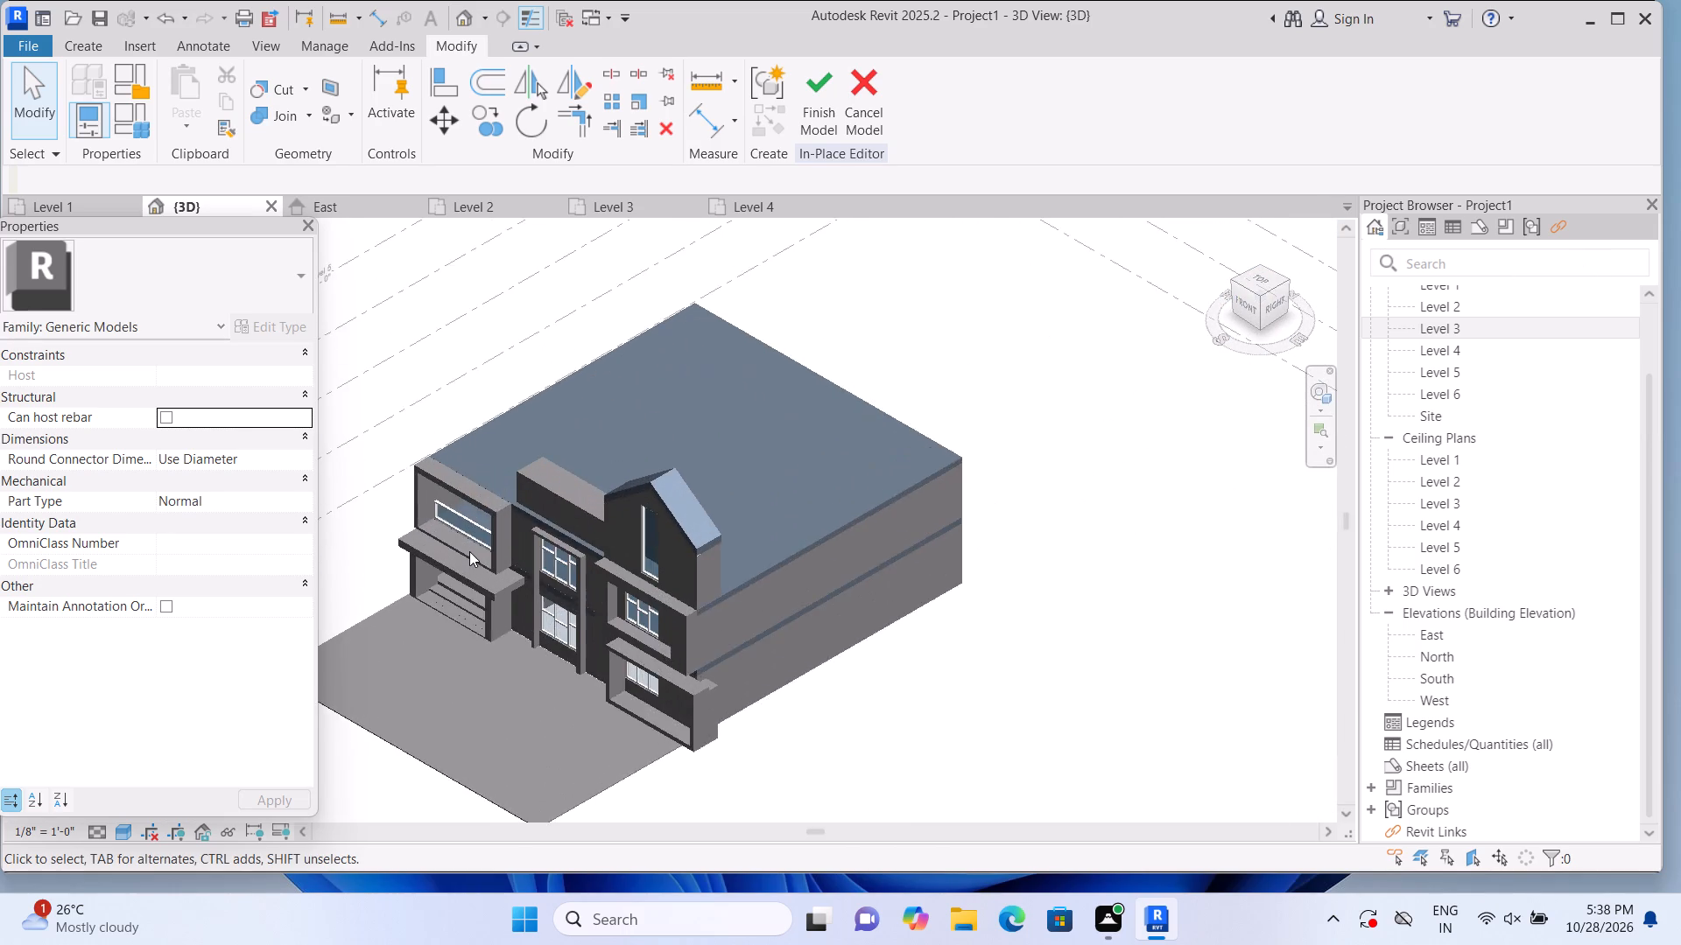
{"action": "scroll", "coordinate": [469, 551], "scroll_direction": "up", "scroll_amount": 4}
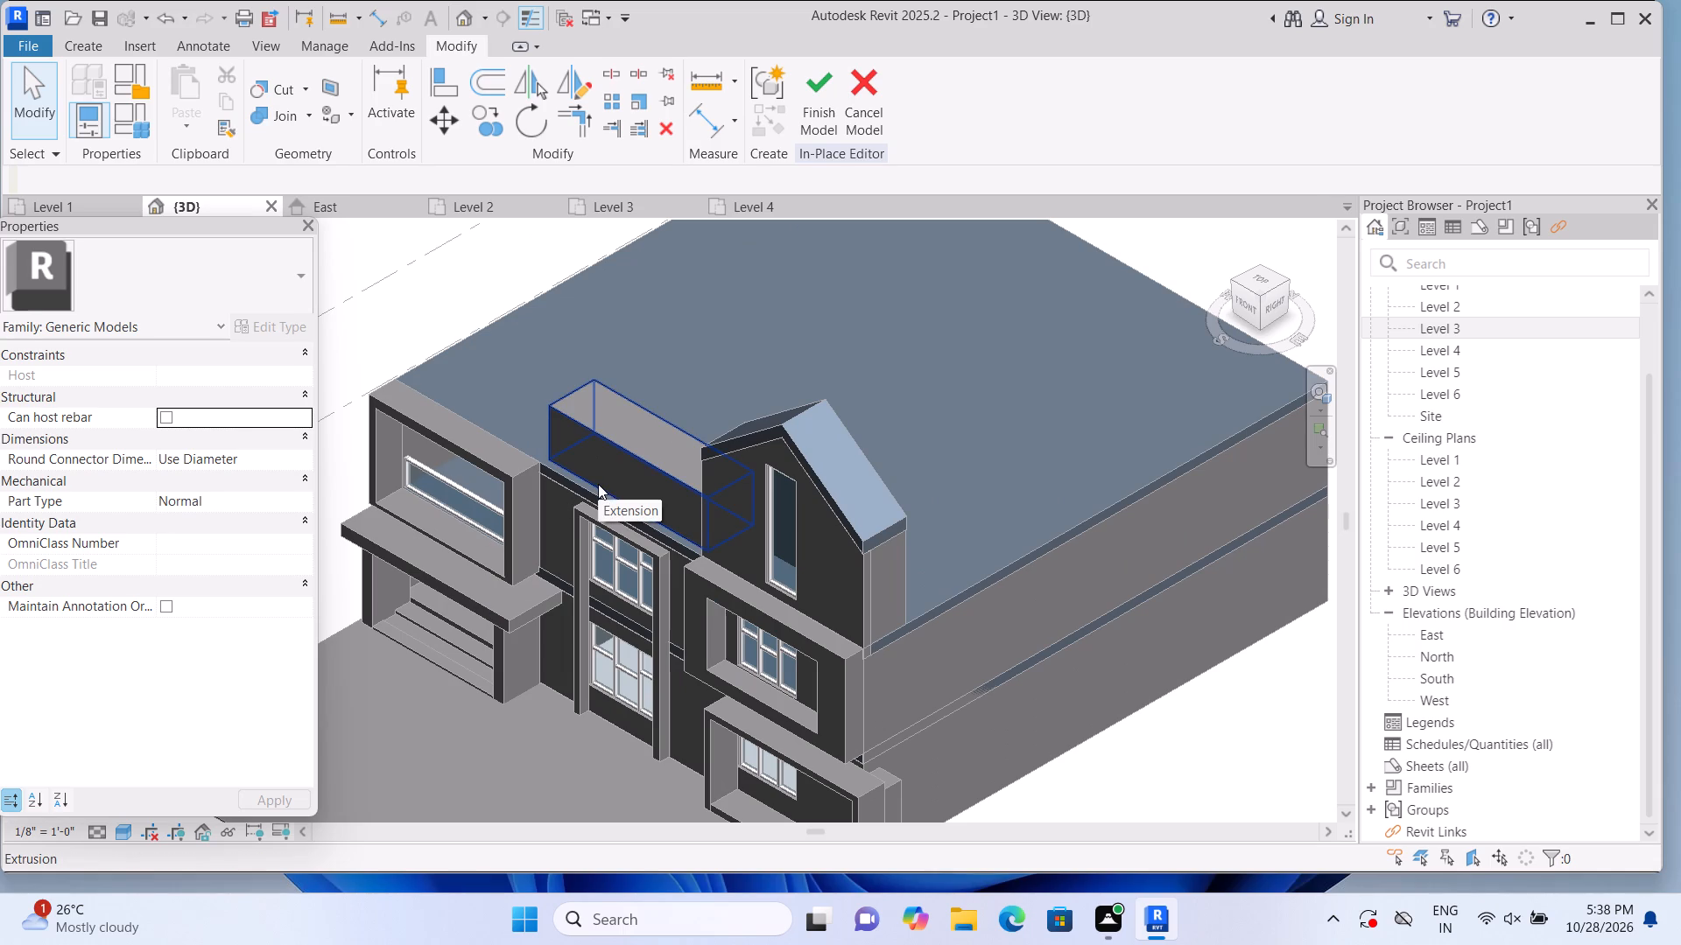
{"action": "scroll", "coordinate": [598, 484], "scroll_direction": "up", "scroll_amount": 2}
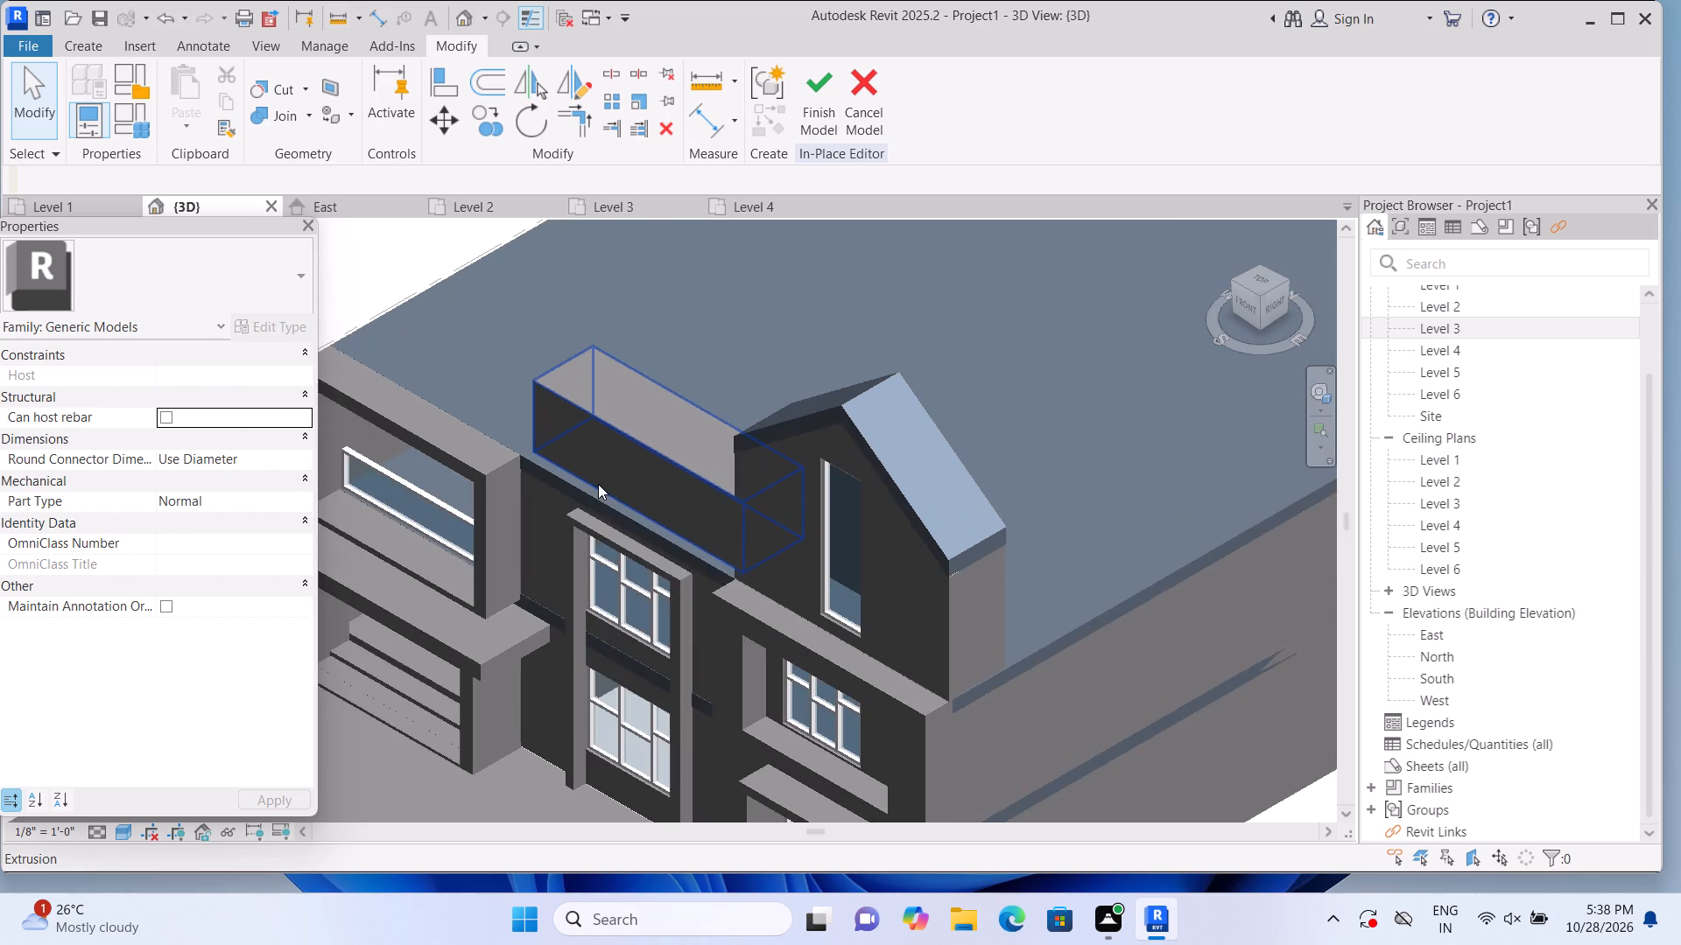
{"action": "scroll", "coordinate": [598, 484], "scroll_direction": "up", "scroll_amount": 2}
{"action": "left_click", "coordinate": [602, 482]}
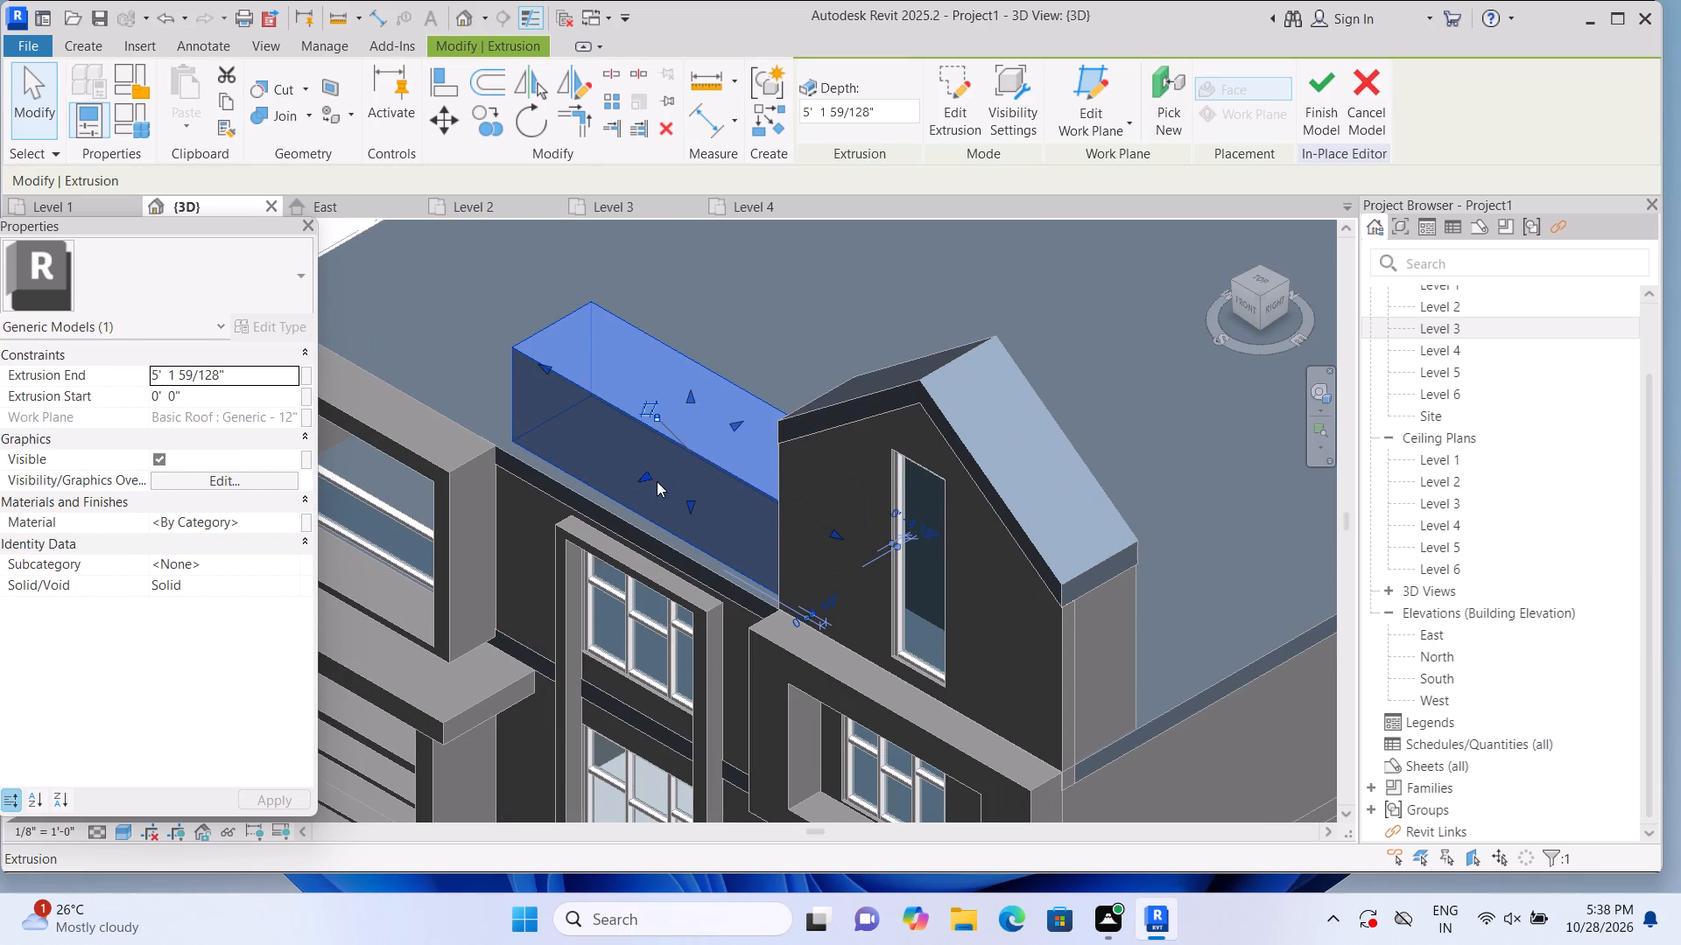
{"action": "left_click_drag", "start_coordinate": [644, 472], "coordinate": [636, 479]}
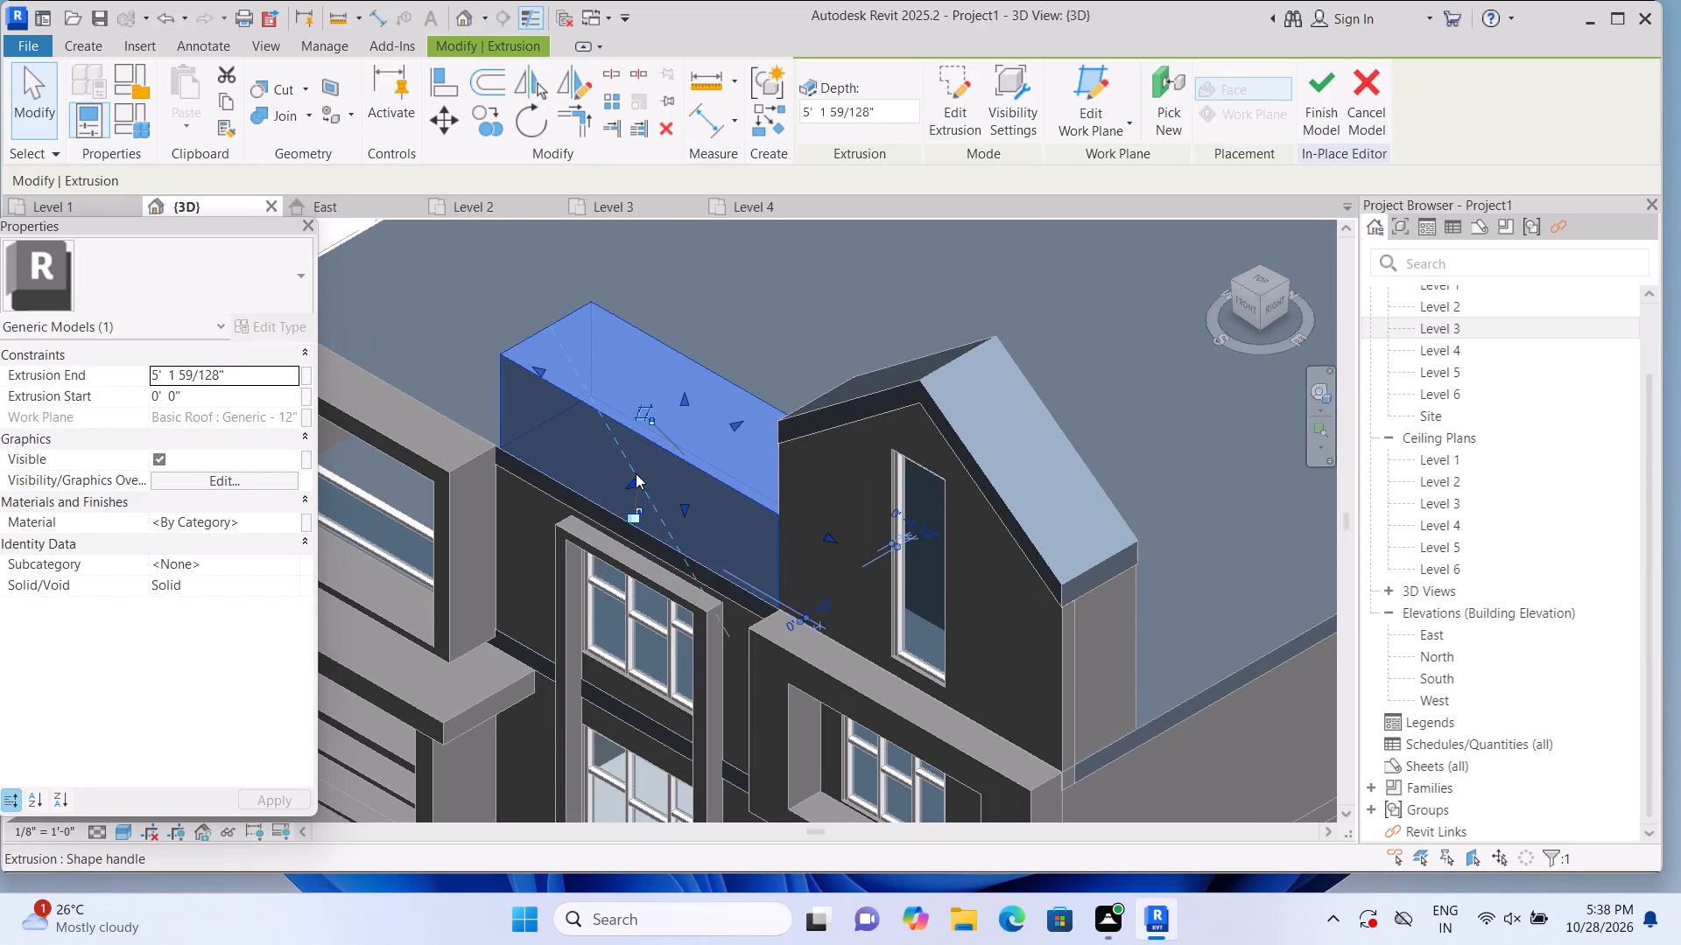
{"action": "left_click", "coordinate": [1178, 659]}
Start a void extrusion using the roof block's front face as its work plane.
{"action": "scroll", "coordinate": [1184, 653], "scroll_direction": "down", "scroll_amount": 2}
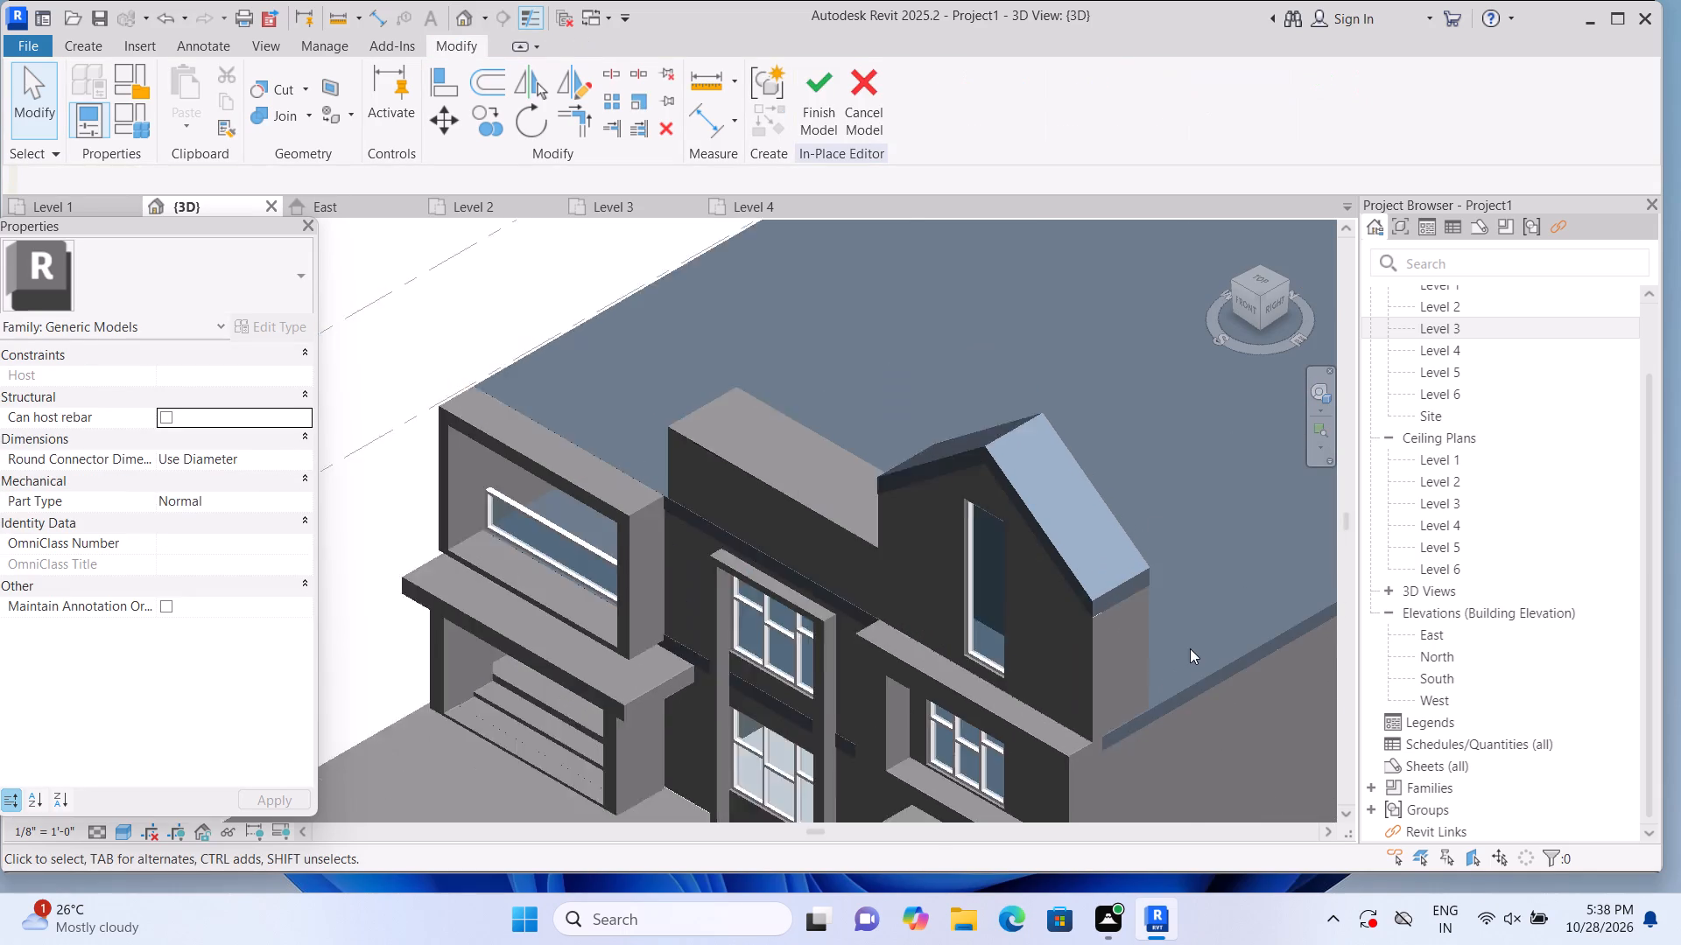
{"action": "scroll", "coordinate": [1190, 648], "scroll_direction": "down", "scroll_amount": 2}
{"action": "scroll", "coordinate": [959, 675], "scroll_direction": "up", "scroll_amount": 1}
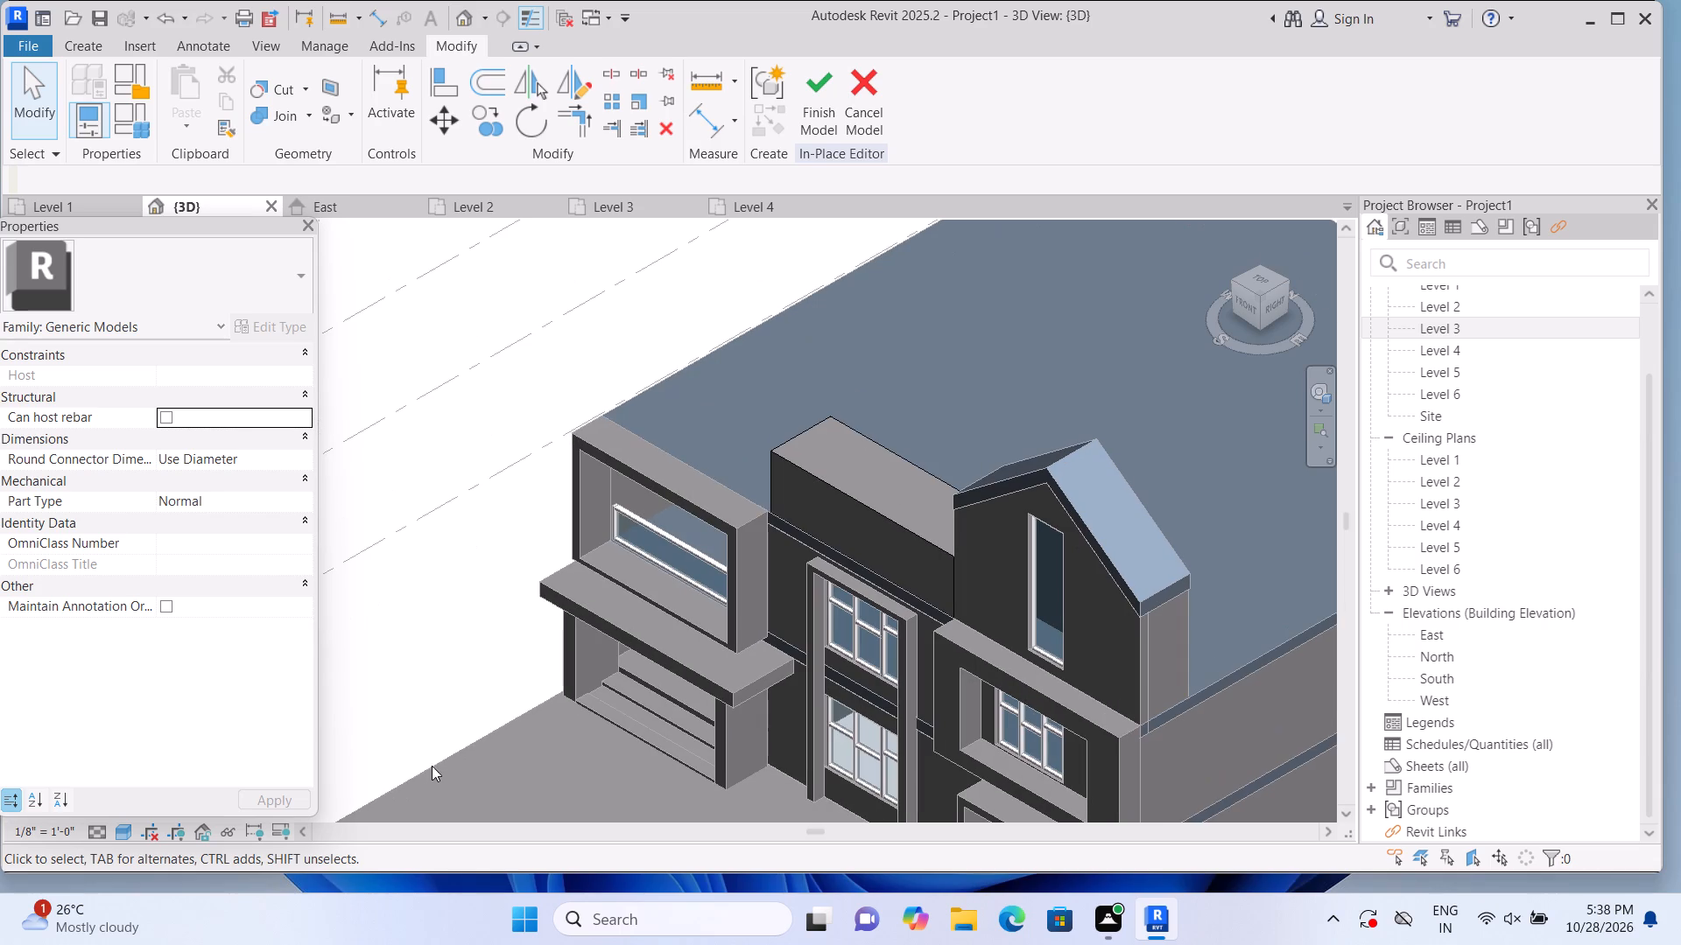
{"action": "middle_click_drag", "start_coordinate": [437, 677], "coordinate": [496, 701], "text": "shift"}
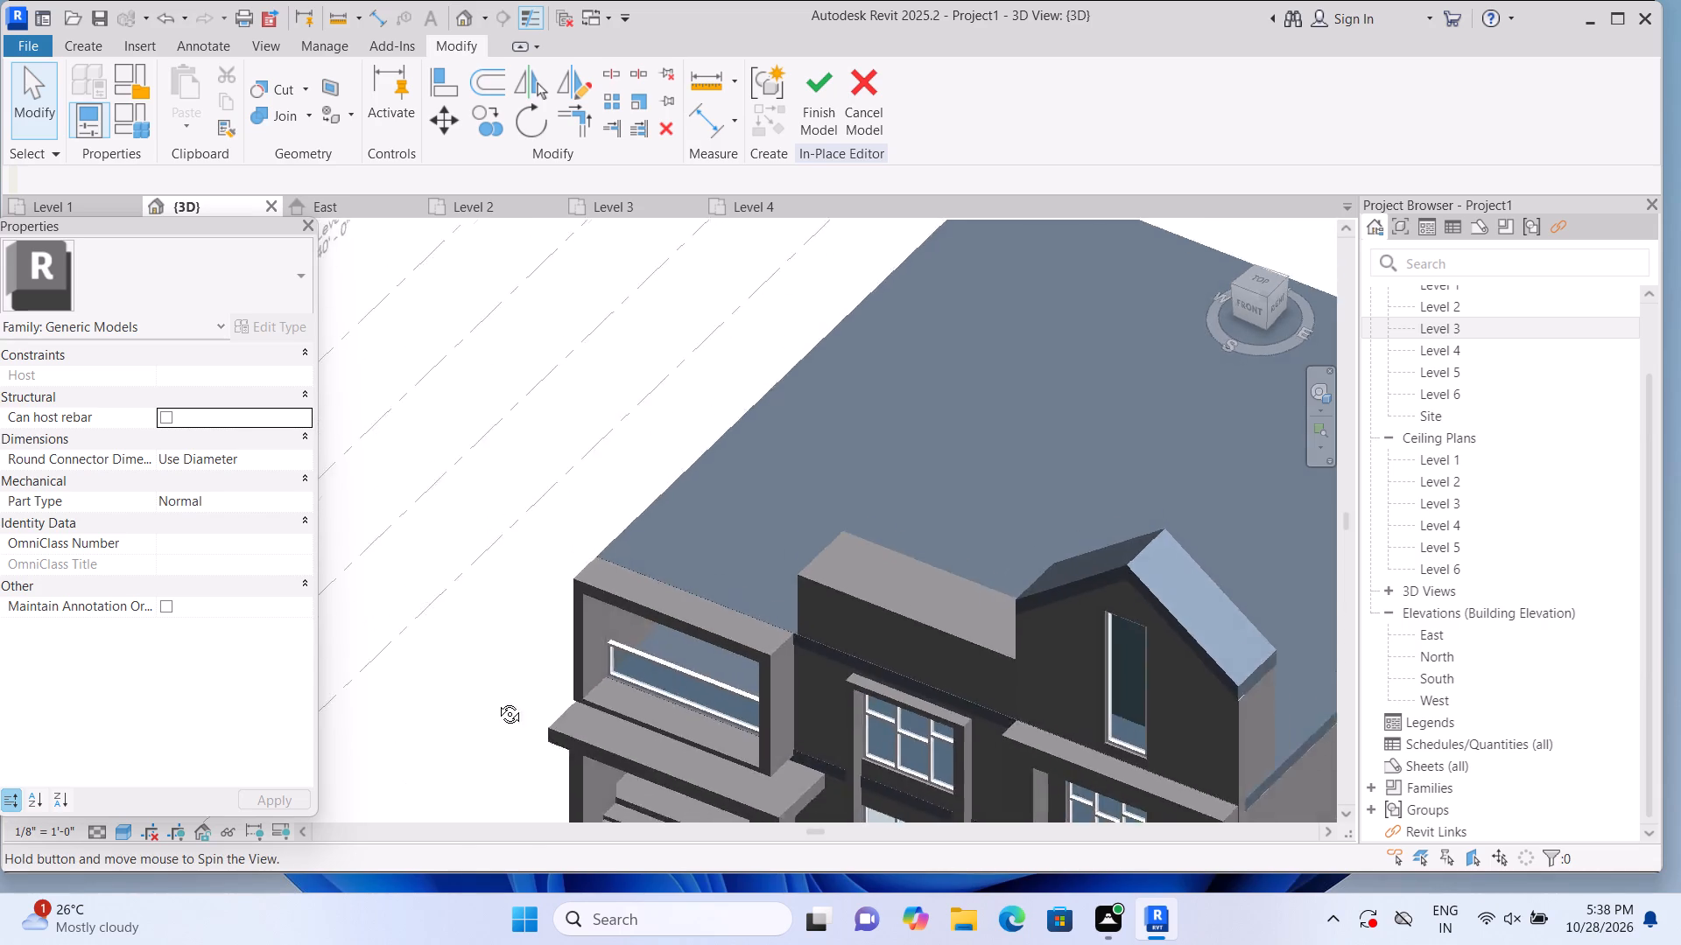
{"action": "middle_click_drag", "start_coordinate": [496, 701], "coordinate": [589, 704], "text": "shift"}
{"action": "middle_click_drag", "start_coordinate": [612, 696], "coordinate": [537, 374]}
{"action": "middle_click_drag", "start_coordinate": [459, 734], "coordinate": [486, 752], "text": "shift"}
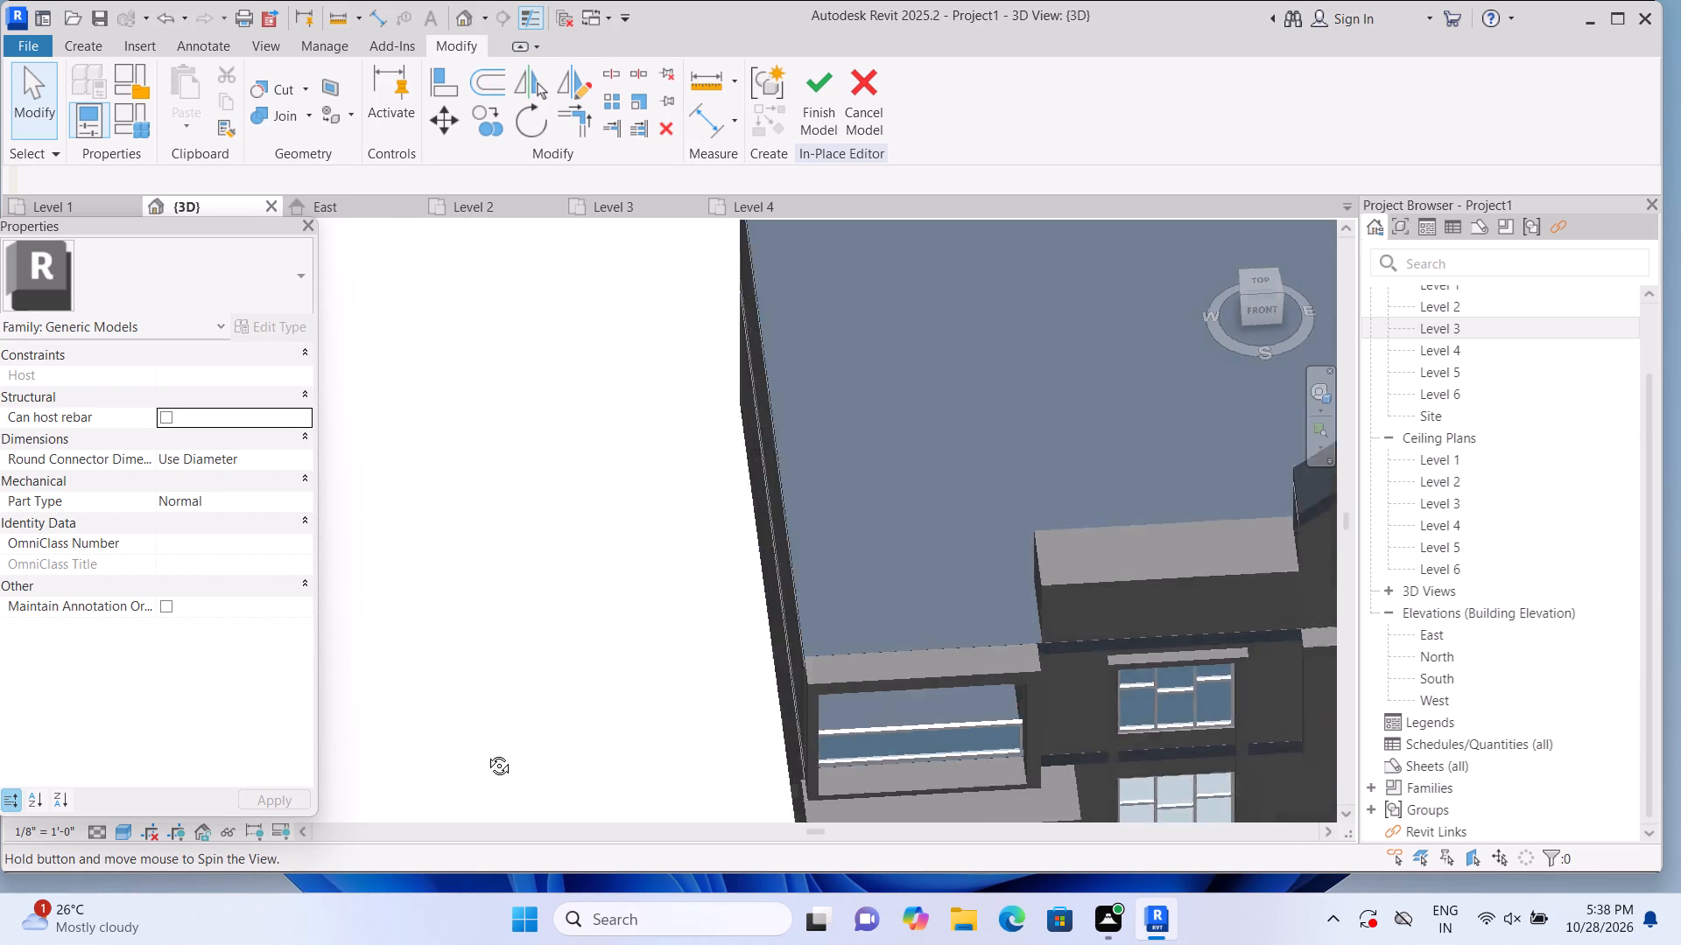
{"action": "middle_click_drag", "start_coordinate": [486, 752], "coordinate": [529, 774], "text": "shift"}
{"action": "middle_click_drag", "start_coordinate": [631, 759], "coordinate": [430, 582]}
{"action": "middle_click_drag", "start_coordinate": [529, 756], "coordinate": [517, 648], "text": "shift"}
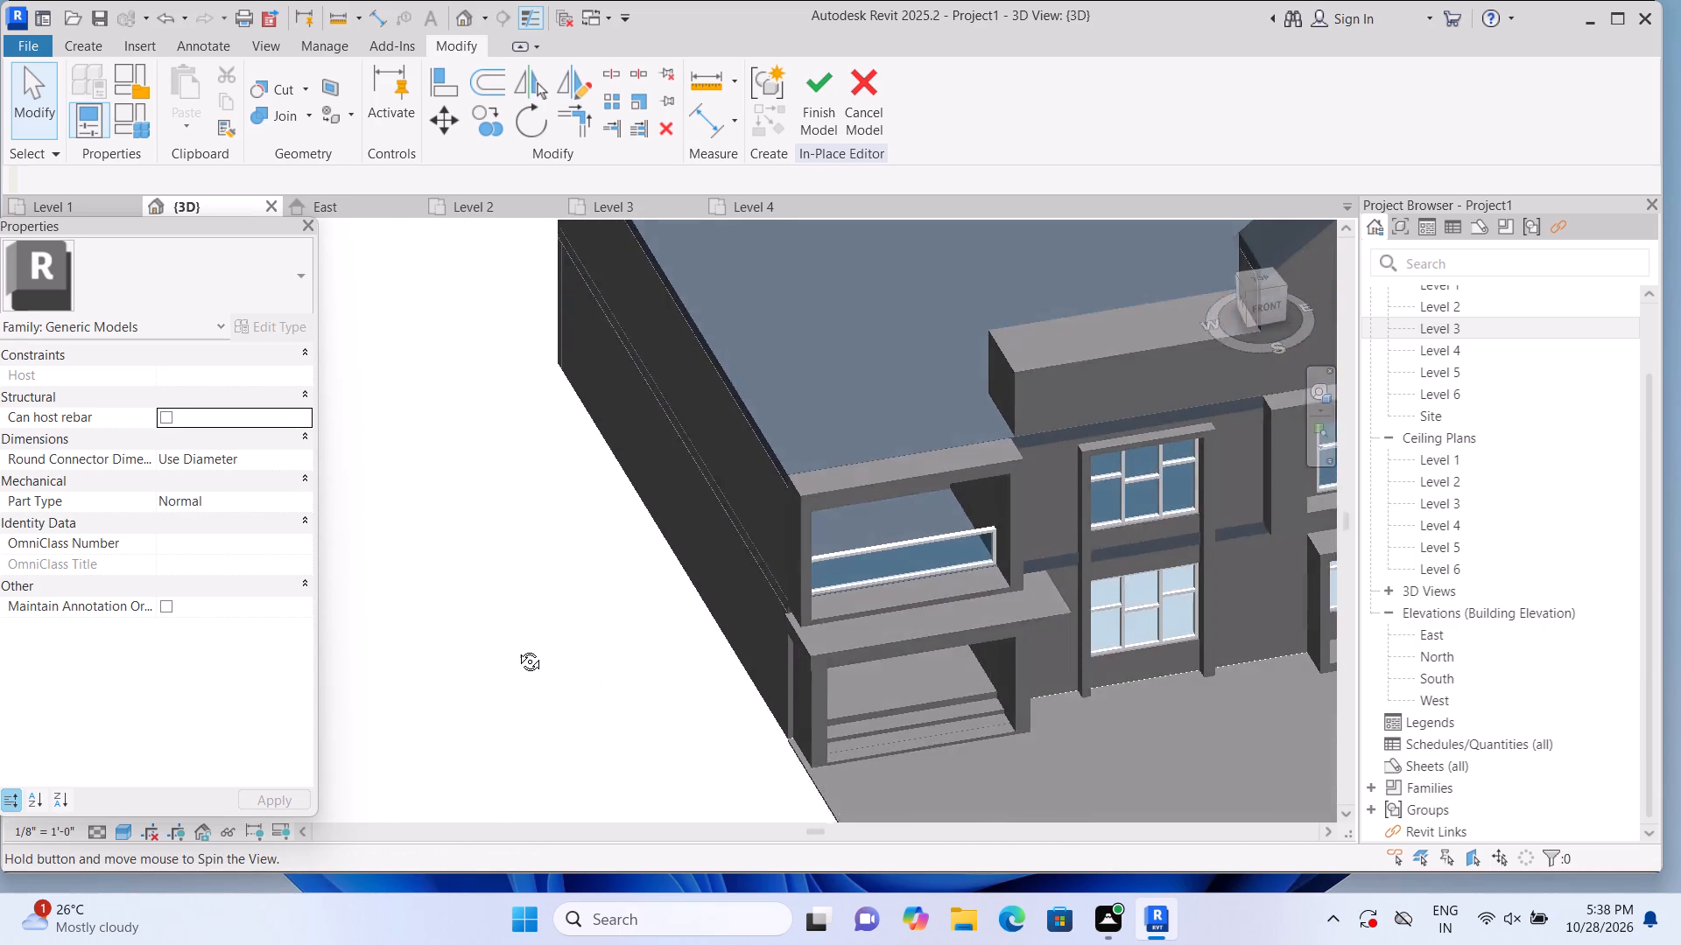
{"action": "middle_click_drag", "start_coordinate": [517, 648], "coordinate": [513, 615], "text": "shift"}
{"action": "middle_click_drag", "start_coordinate": [607, 605], "coordinate": [468, 744]}
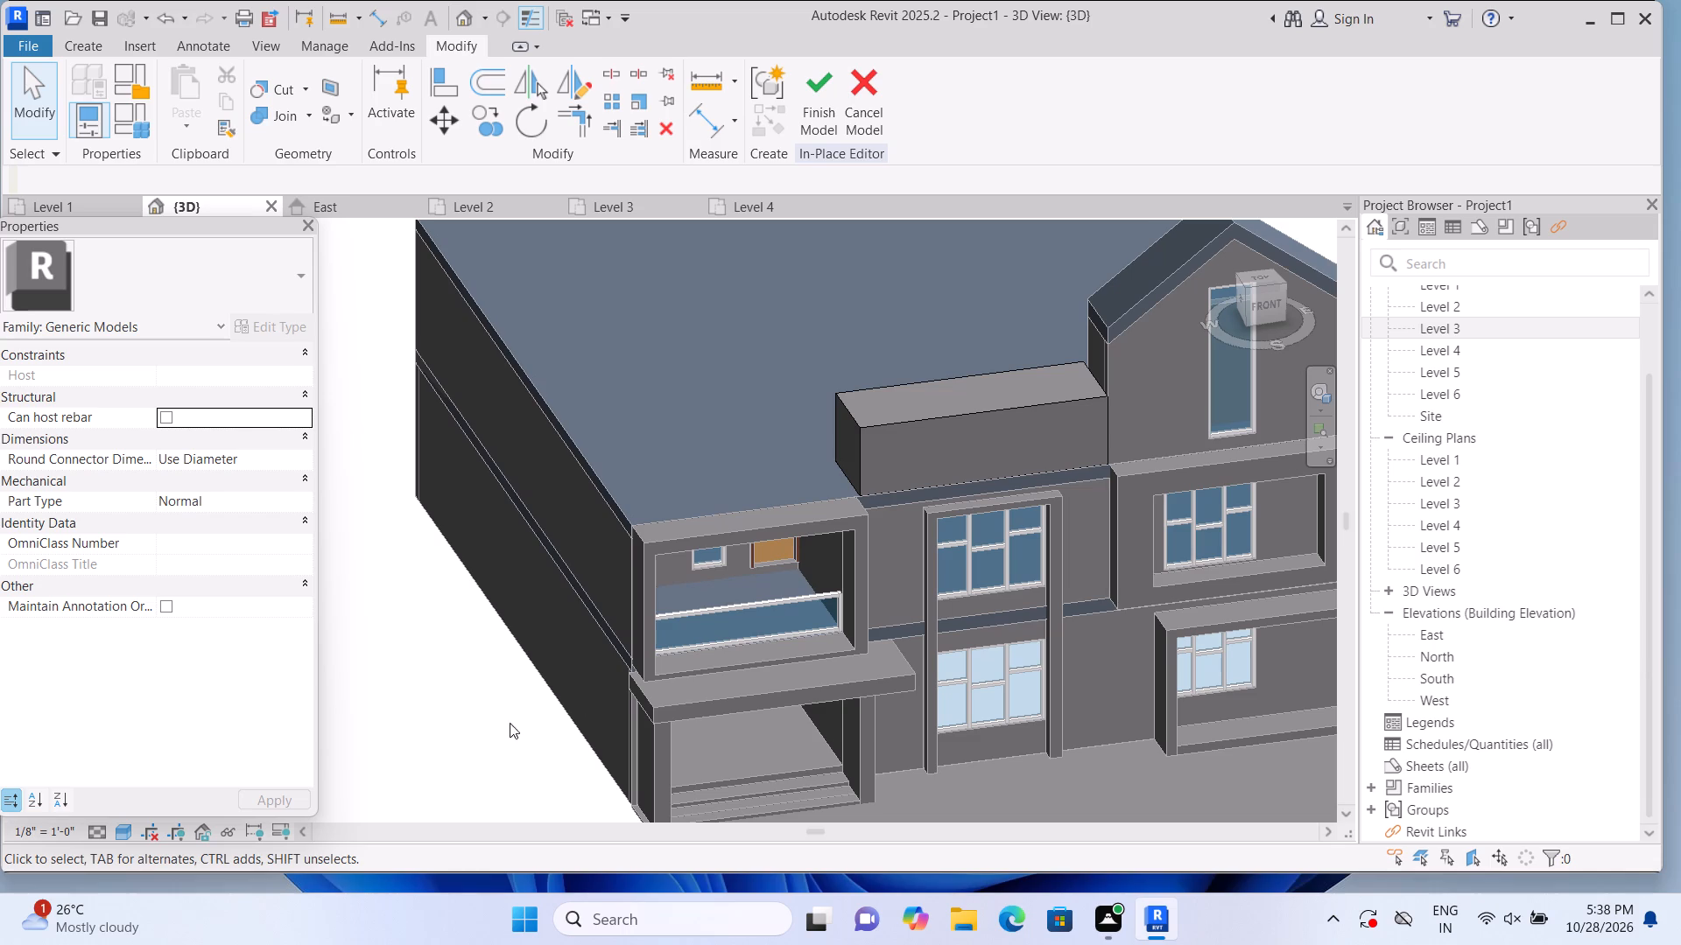
{"action": "scroll", "coordinate": [944, 562], "scroll_direction": "up", "scroll_amount": 3}
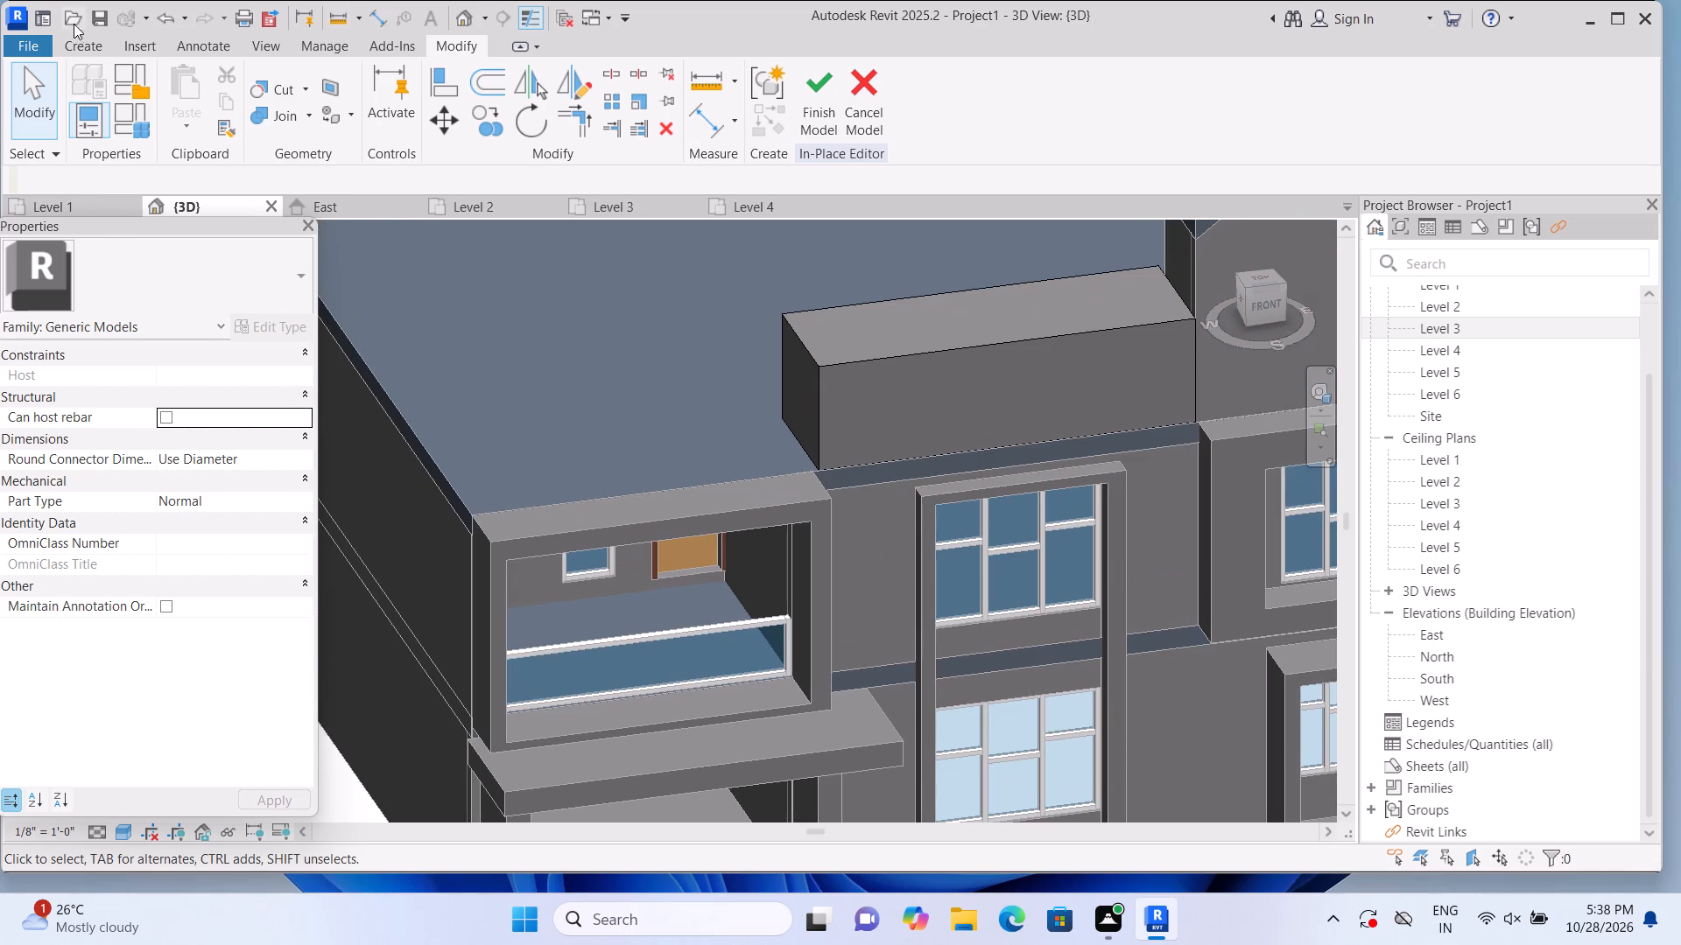
{"action": "left_click", "coordinate": [93, 39]}
{"action": "left_click", "coordinate": [453, 118]}
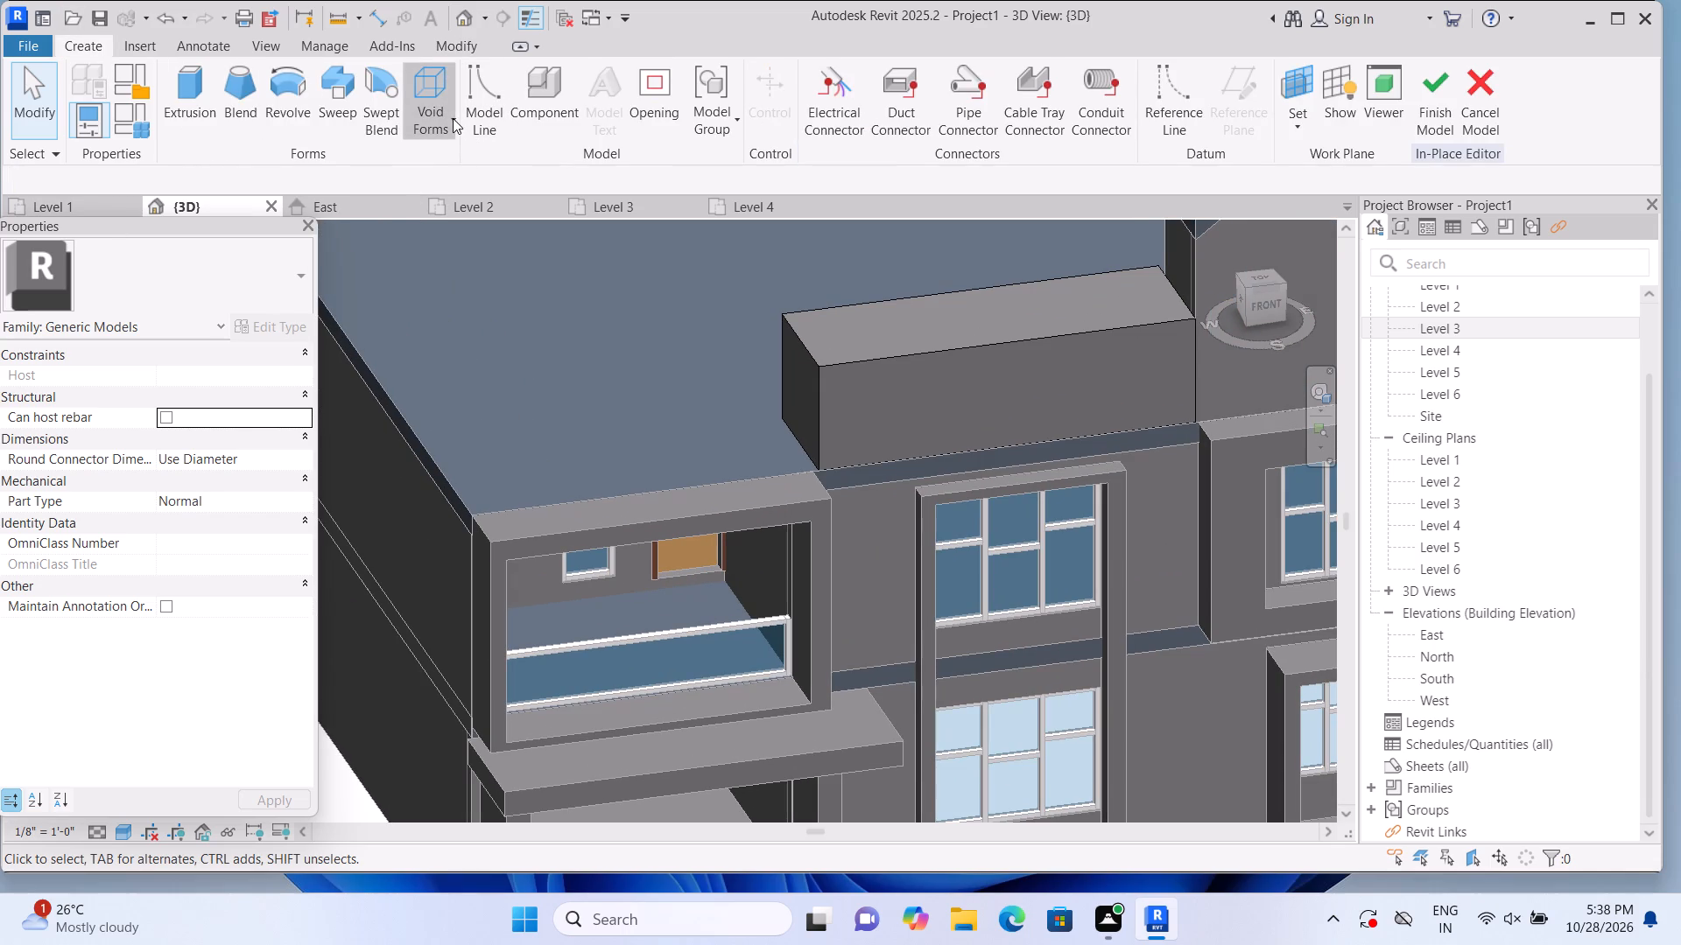
{"action": "left_click", "coordinate": [451, 156]}
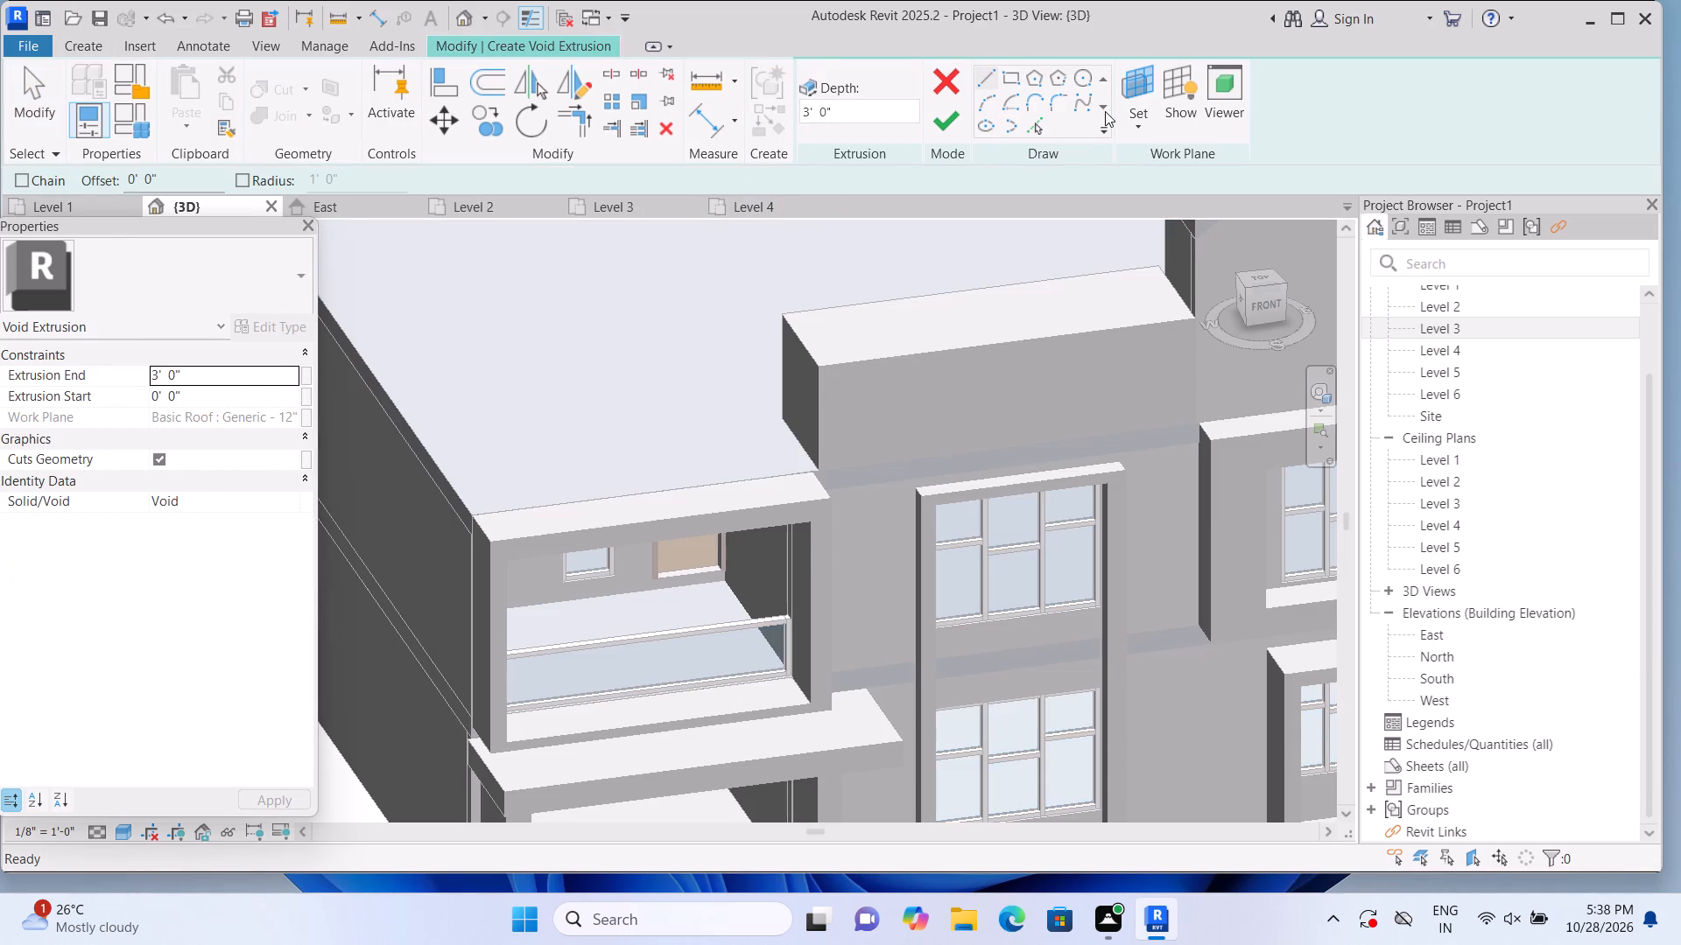
{"action": "left_click", "coordinate": [1135, 128]}
{"action": "left_click", "coordinate": [1161, 204]}
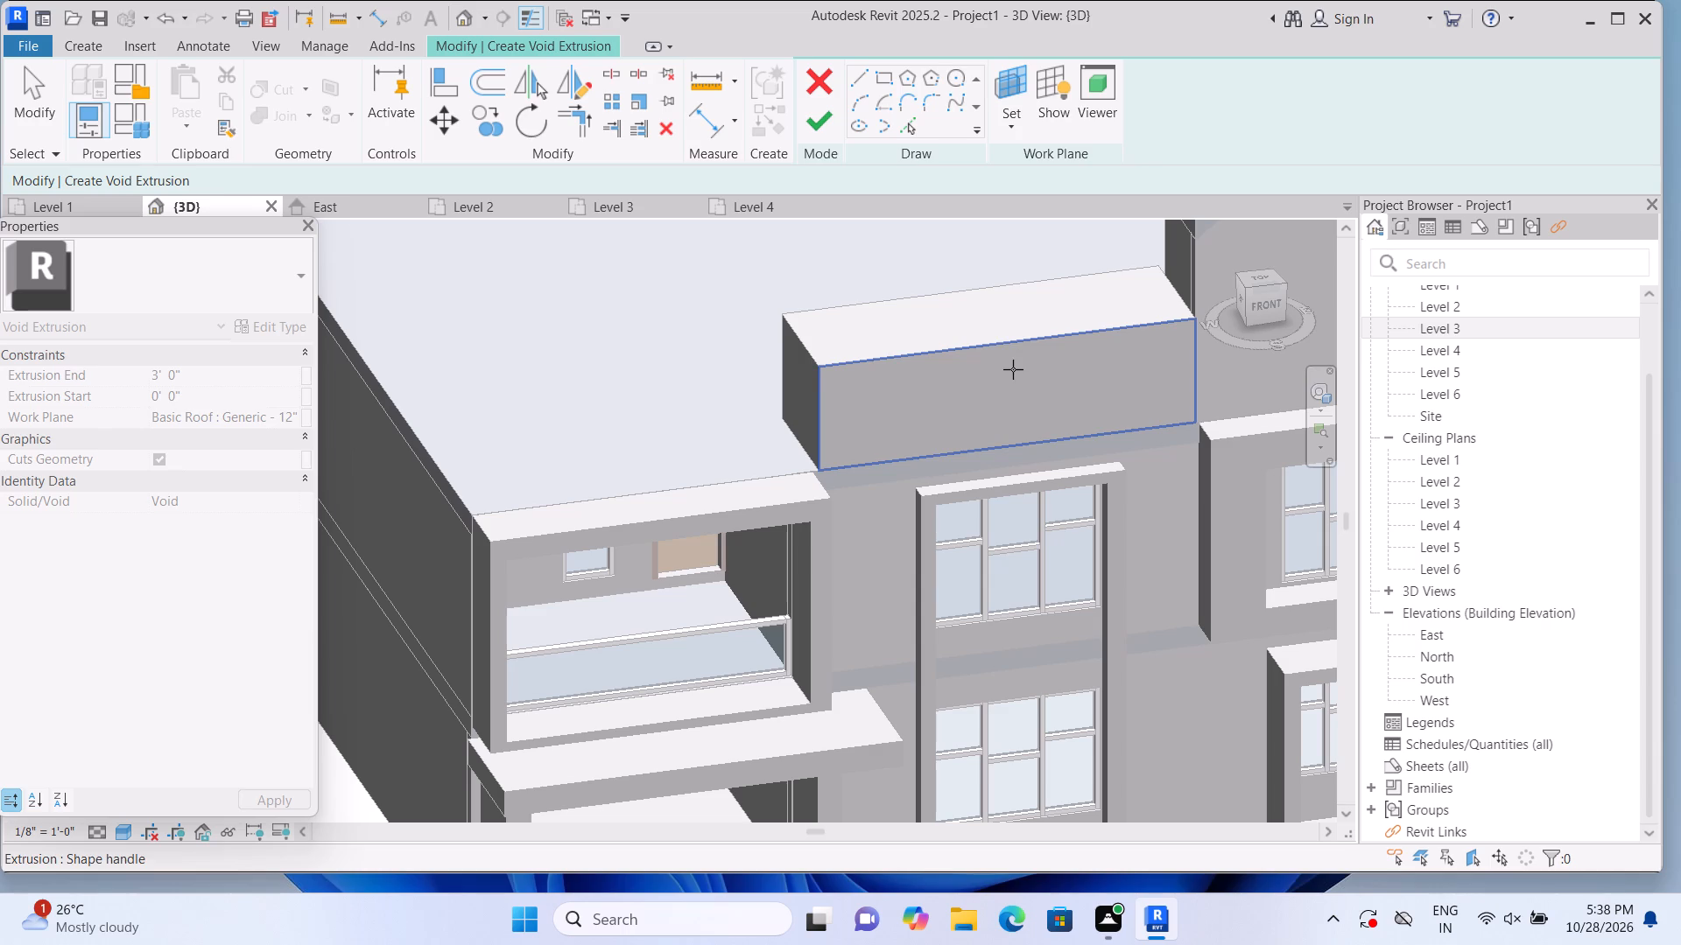
{"action": "left_click", "coordinate": [1012, 370]}
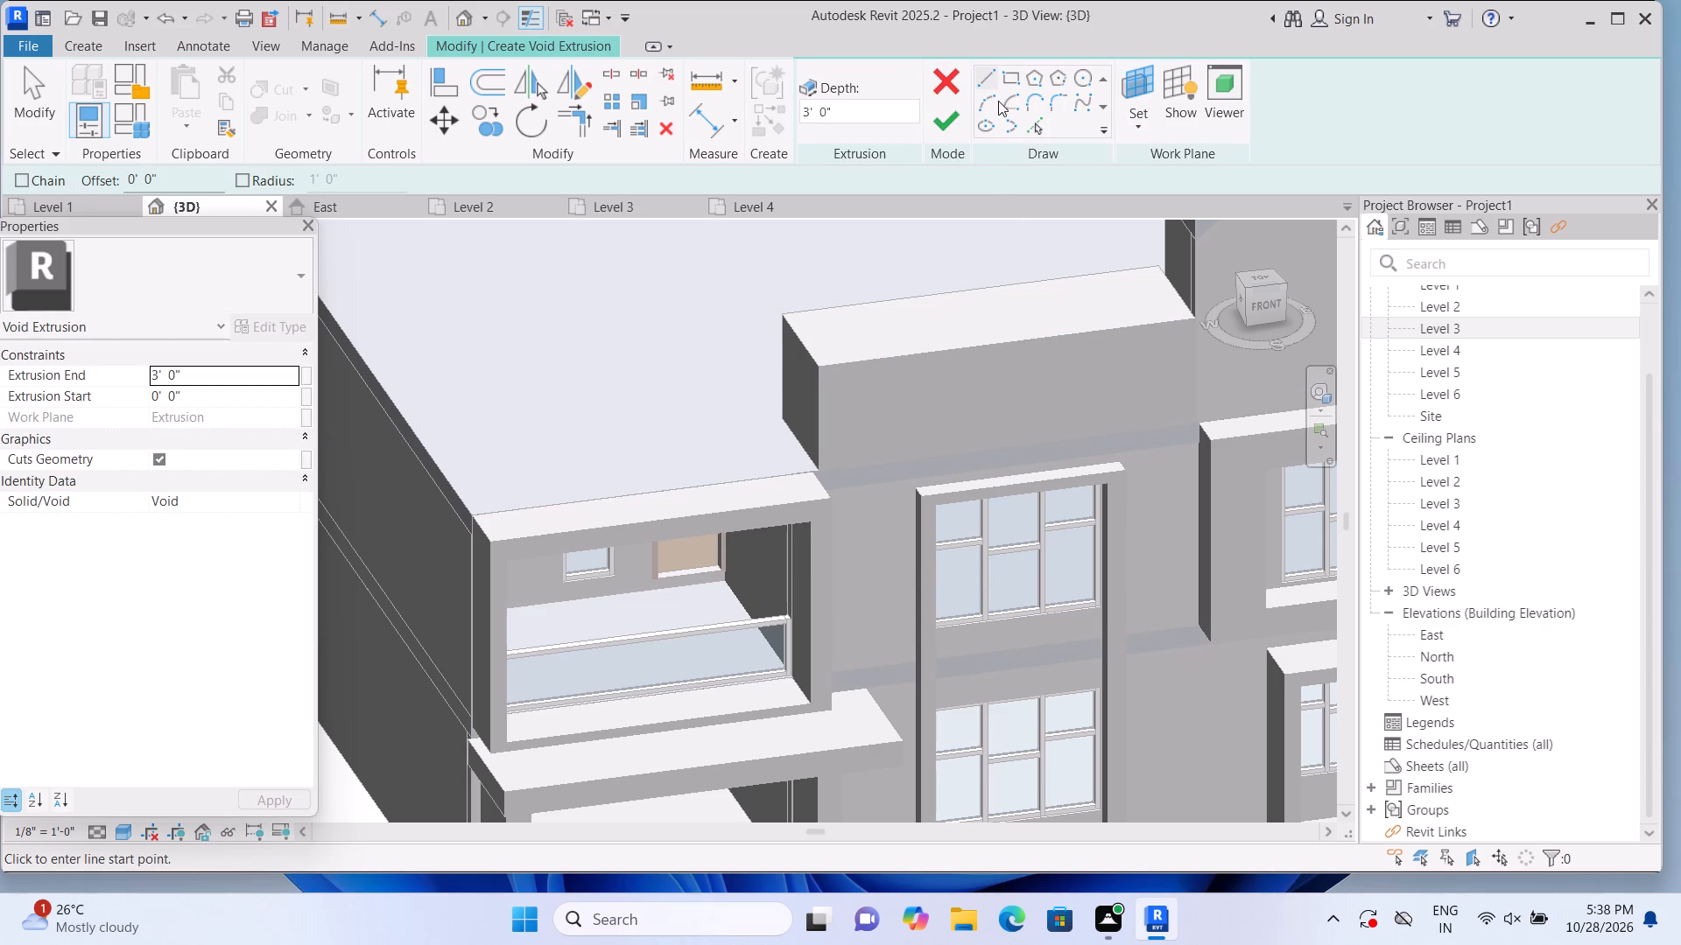
Sketch a rectangle about 15'-6" by 3'-0" on the block's front face, using a 2" offset.
{"action": "left_click", "coordinate": [1005, 82]}
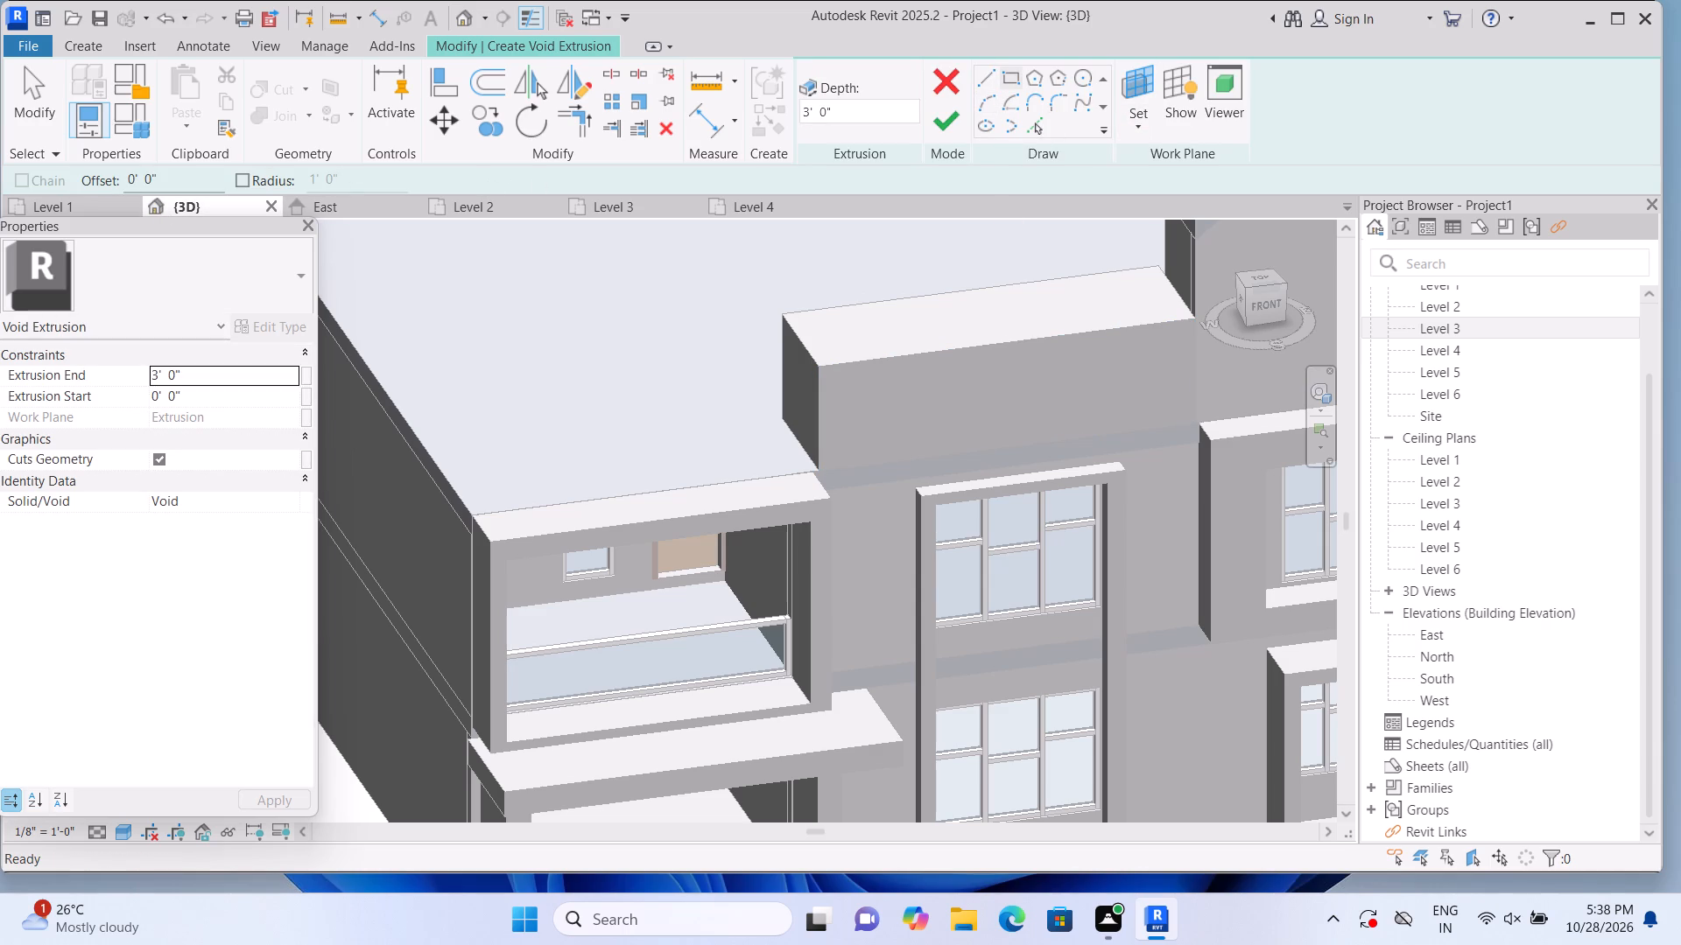
{"action": "left_click", "coordinate": [172, 177]}
{"action": "key", "text": "BackSpace"}
{"action": "key", "text": "BackSpace"}
{"action": "key", "text": "BackSpace"}
{"action": "key", "text": "BackSpace"}
{"action": "key", "text": "BackSpace"}
{"action": "key", "text": "BackSpace"}
{"action": "key", "text": "BackSpace"}
{"action": "key", "text": "BackSpace"}
{"action": "key", "text": "BackSpace"}
{"action": "key", "text": "BackSpace"}
{"action": "key", "text": "BackSpace"}
{"action": "key", "text": "BackSpace"}
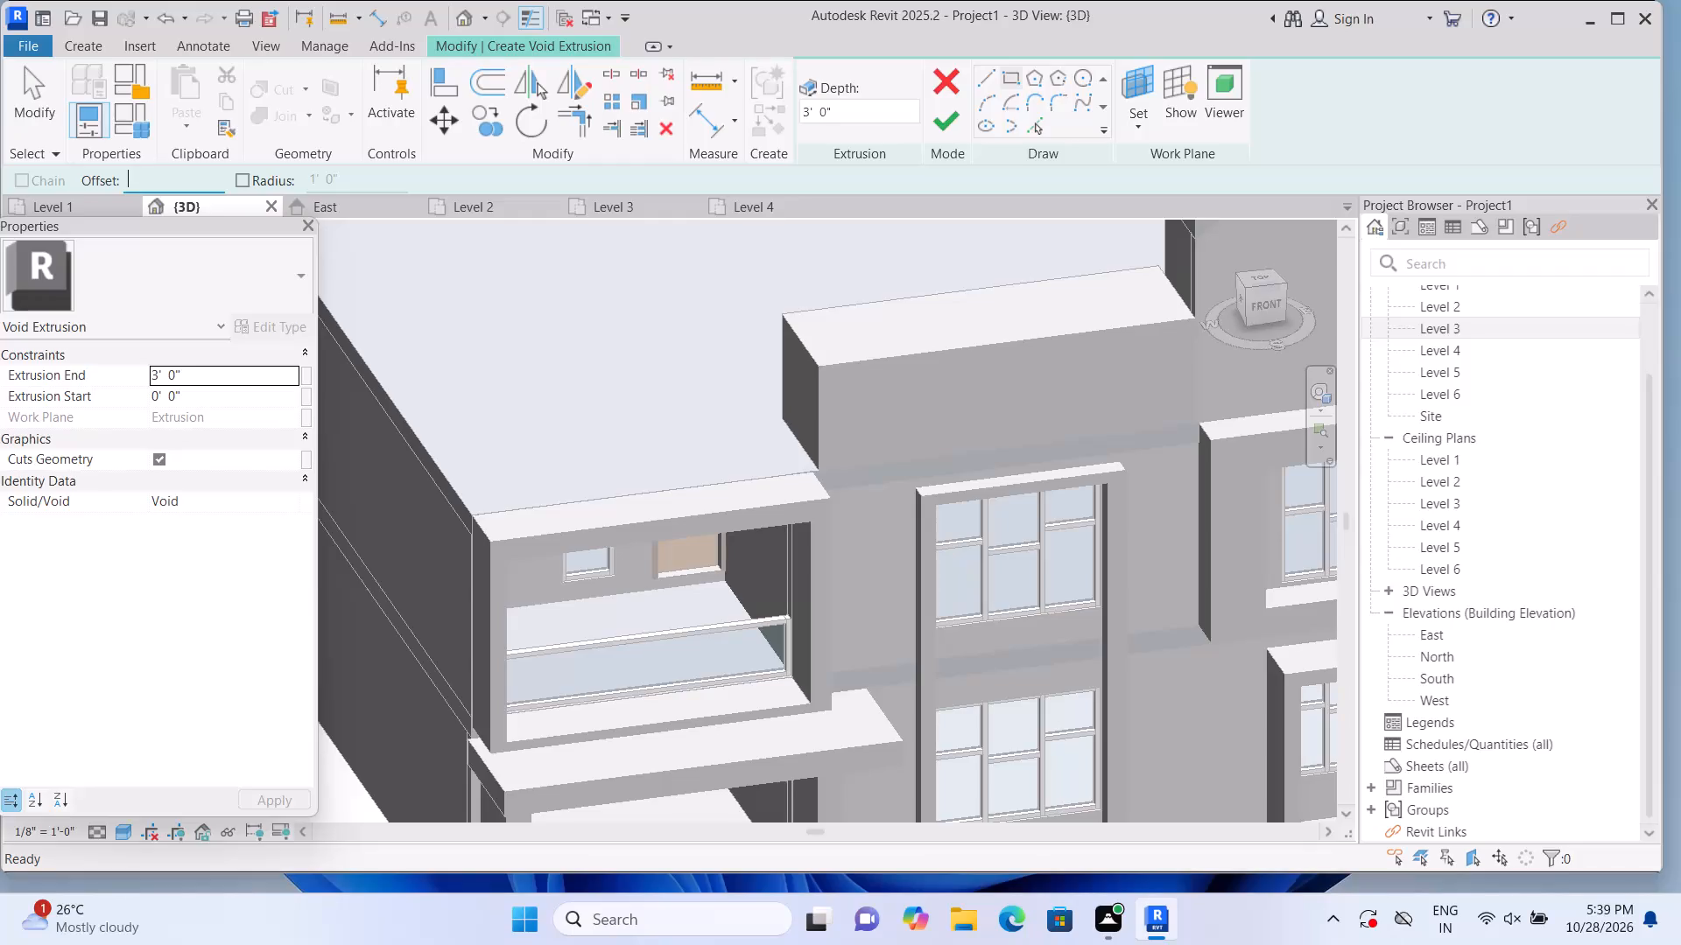
{"action": "type", "text": "2\""}
{"action": "key", "text": "Return"}
{"action": "middle_click_drag", "start_coordinate": [862, 421], "coordinate": [708, 417]}
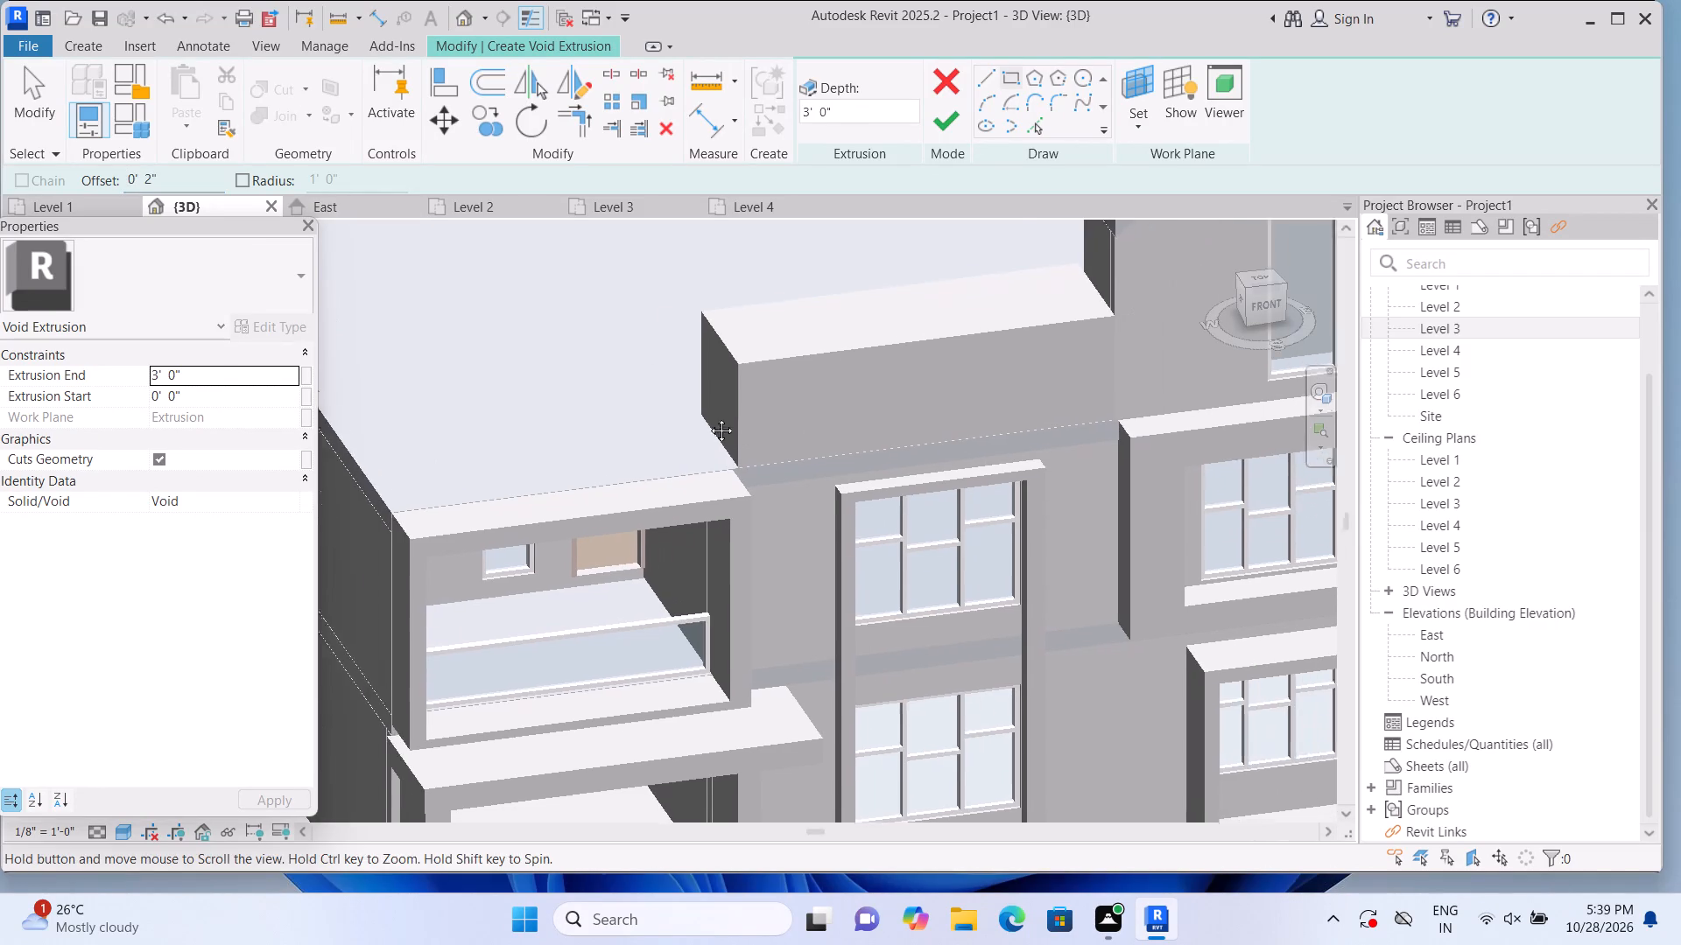
{"action": "middle_click_drag", "start_coordinate": [708, 417], "coordinate": [687, 417]}
{"action": "scroll", "coordinate": [665, 385], "scroll_direction": "up", "scroll_amount": 1}
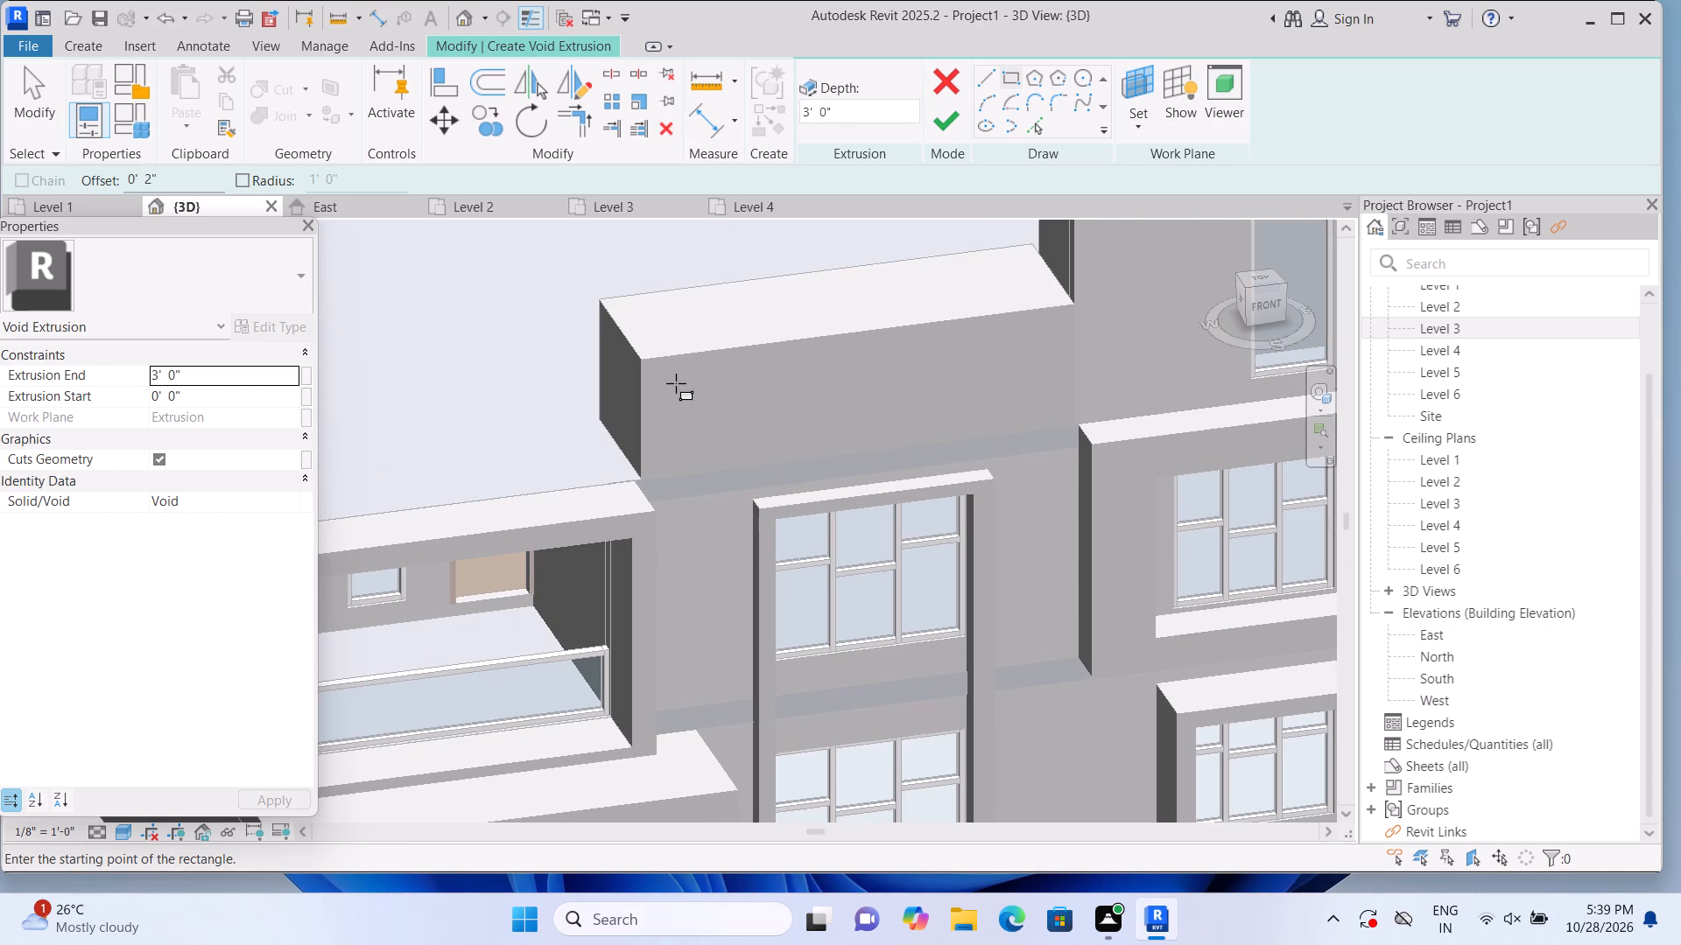
{"action": "scroll", "coordinate": [742, 388], "scroll_direction": "up", "scroll_amount": 1}
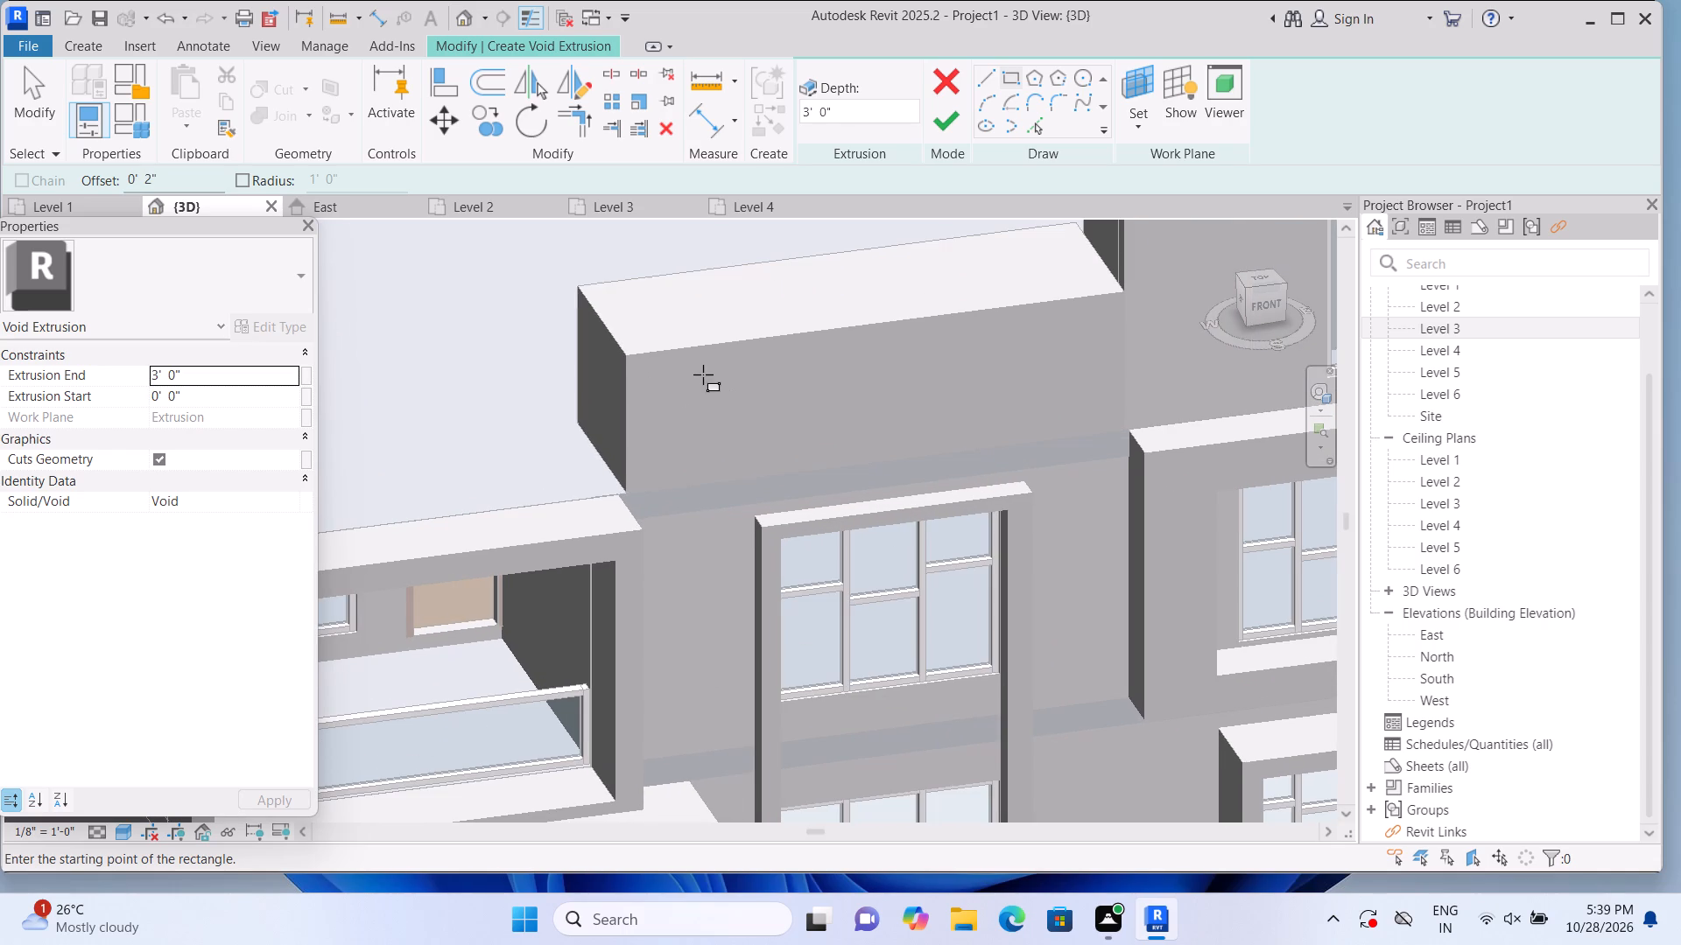
{"action": "left_click", "coordinate": [663, 380]}
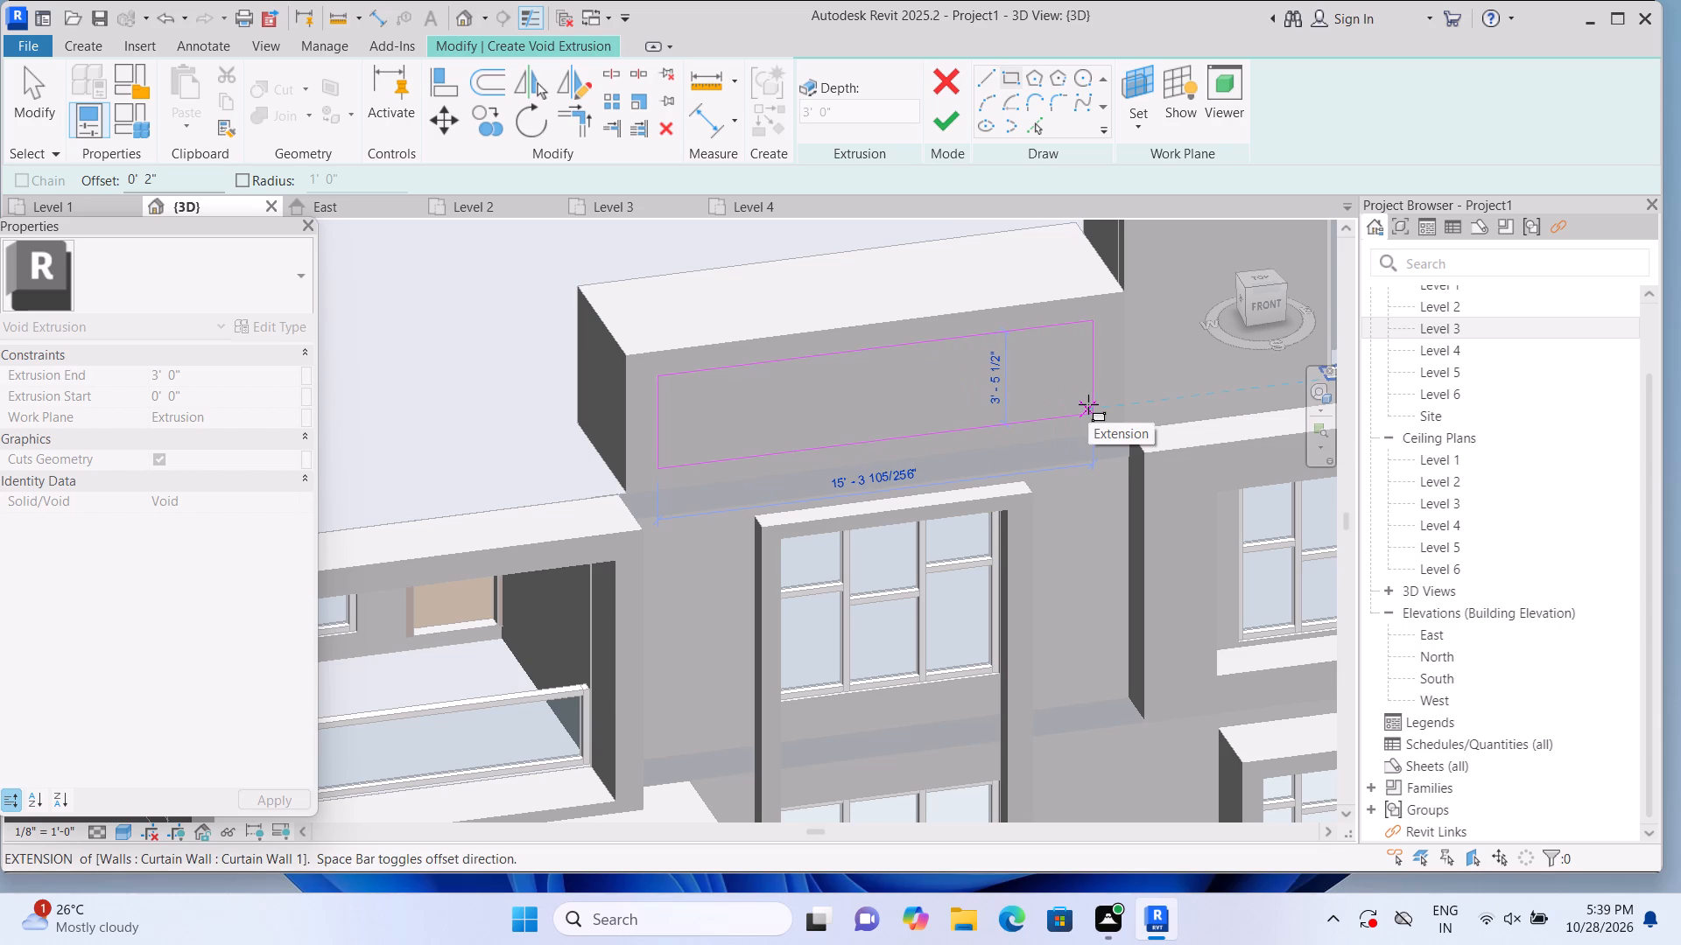
{"action": "key", "text": "Escape"}
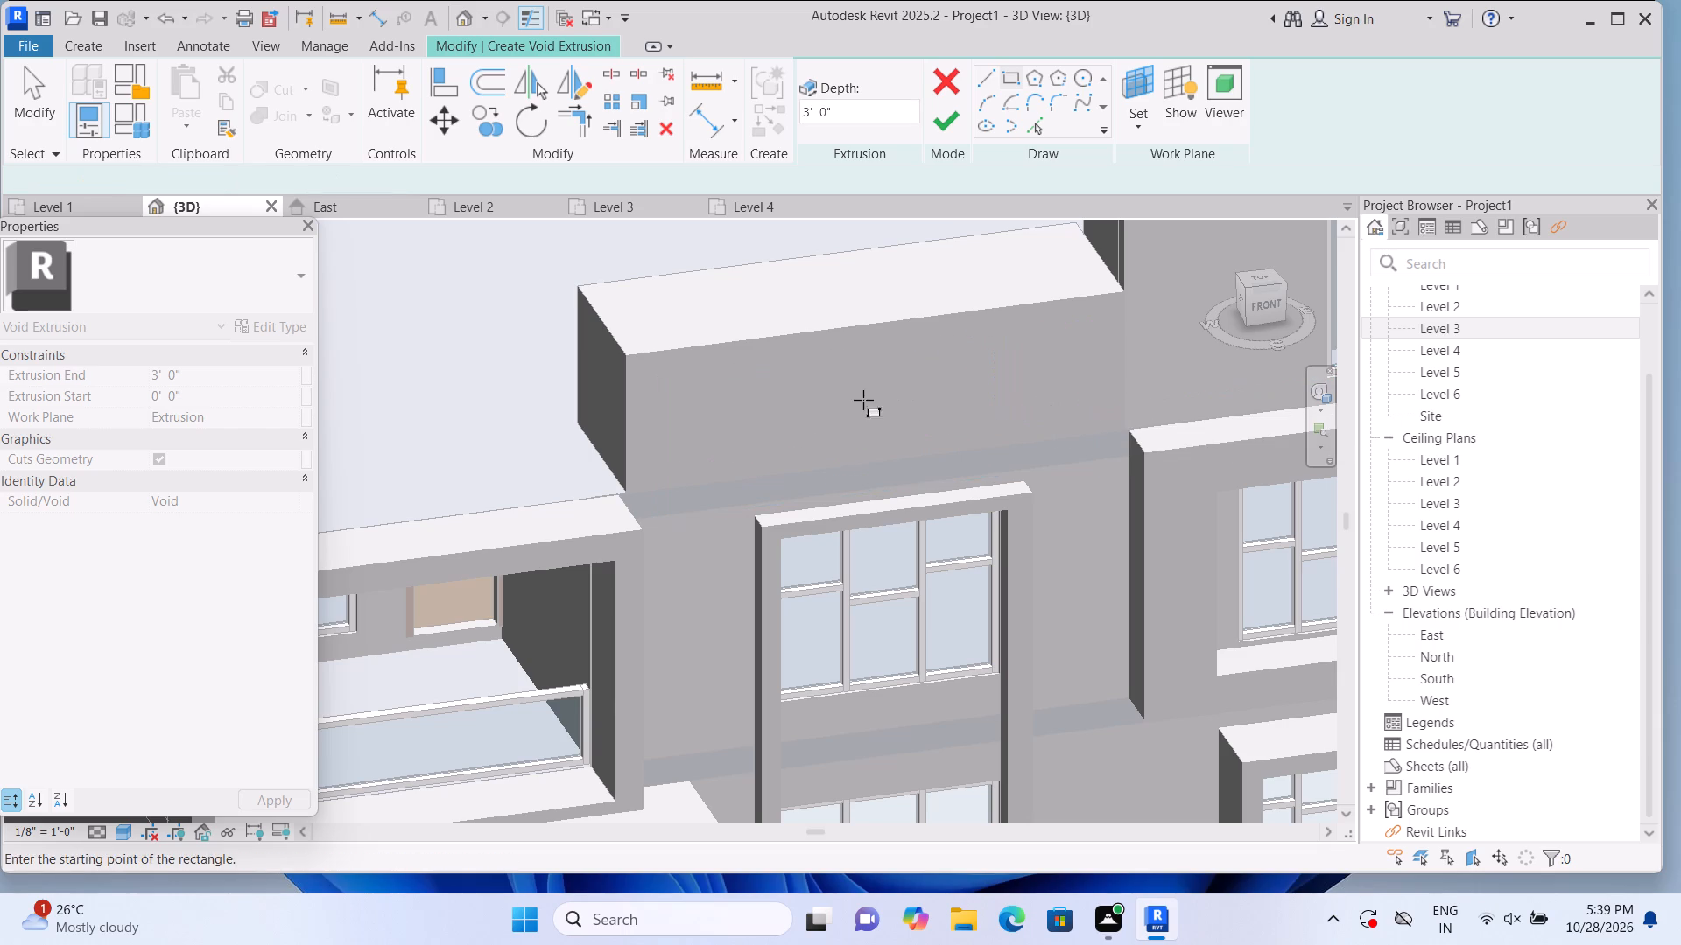
{"action": "left_click", "coordinate": [658, 388]}
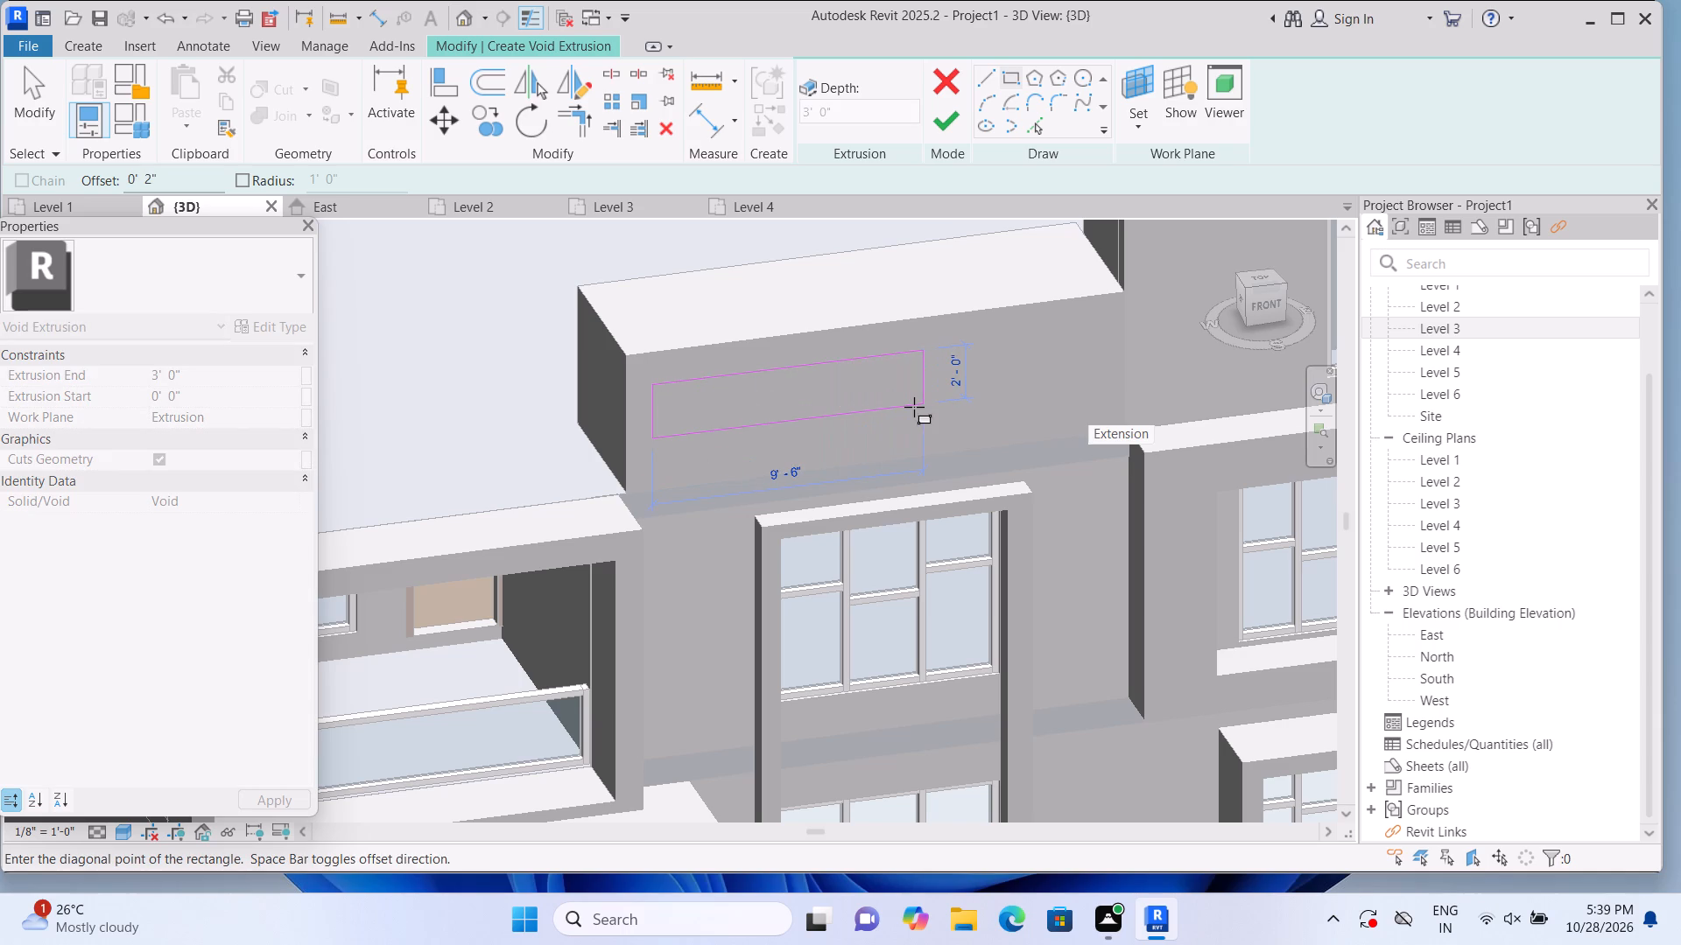
{"action": "key", "text": "Escape"}
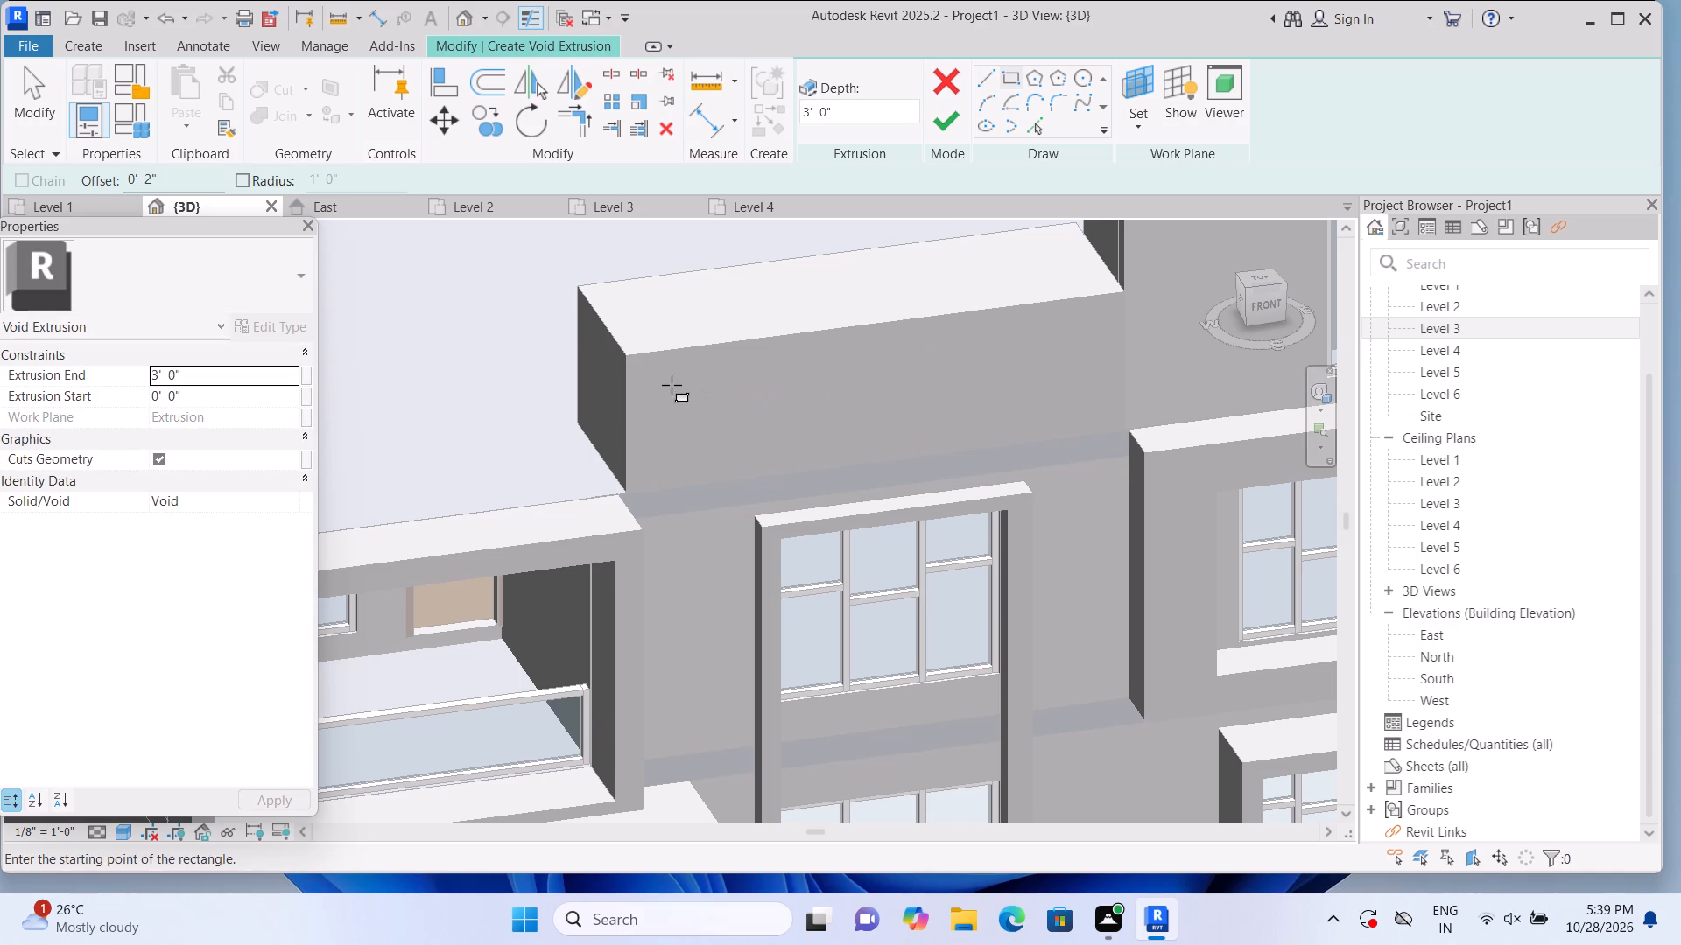
{"action": "left_click", "coordinate": [658, 383]}
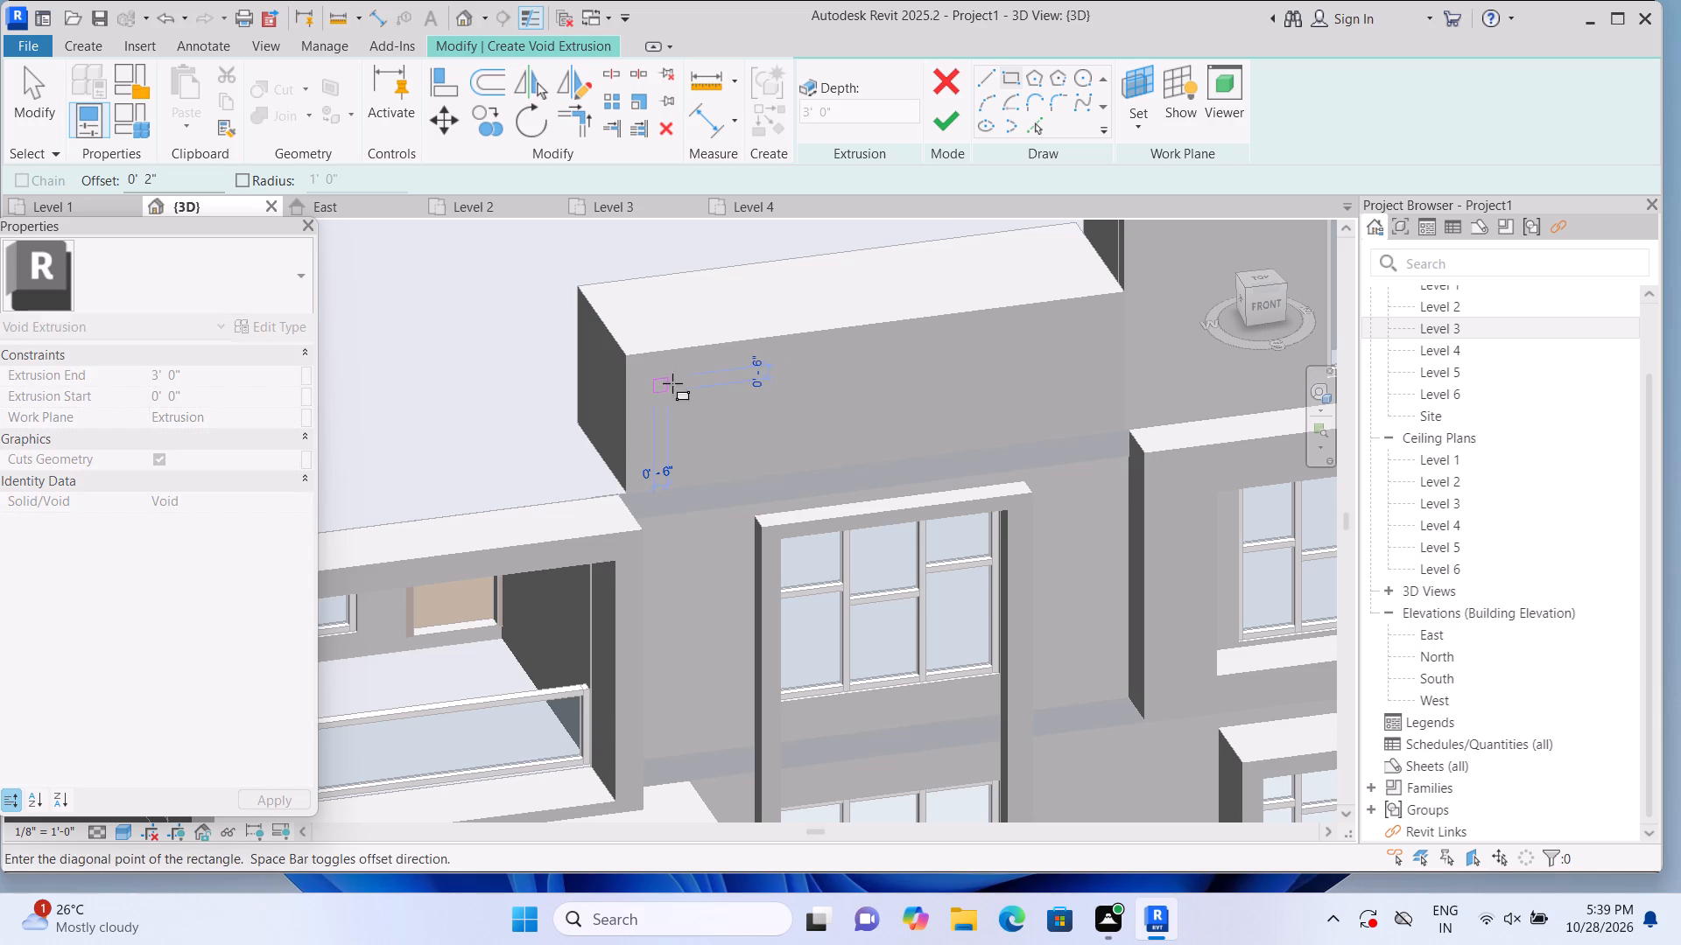
{"action": "left_click", "coordinate": [1087, 398]}
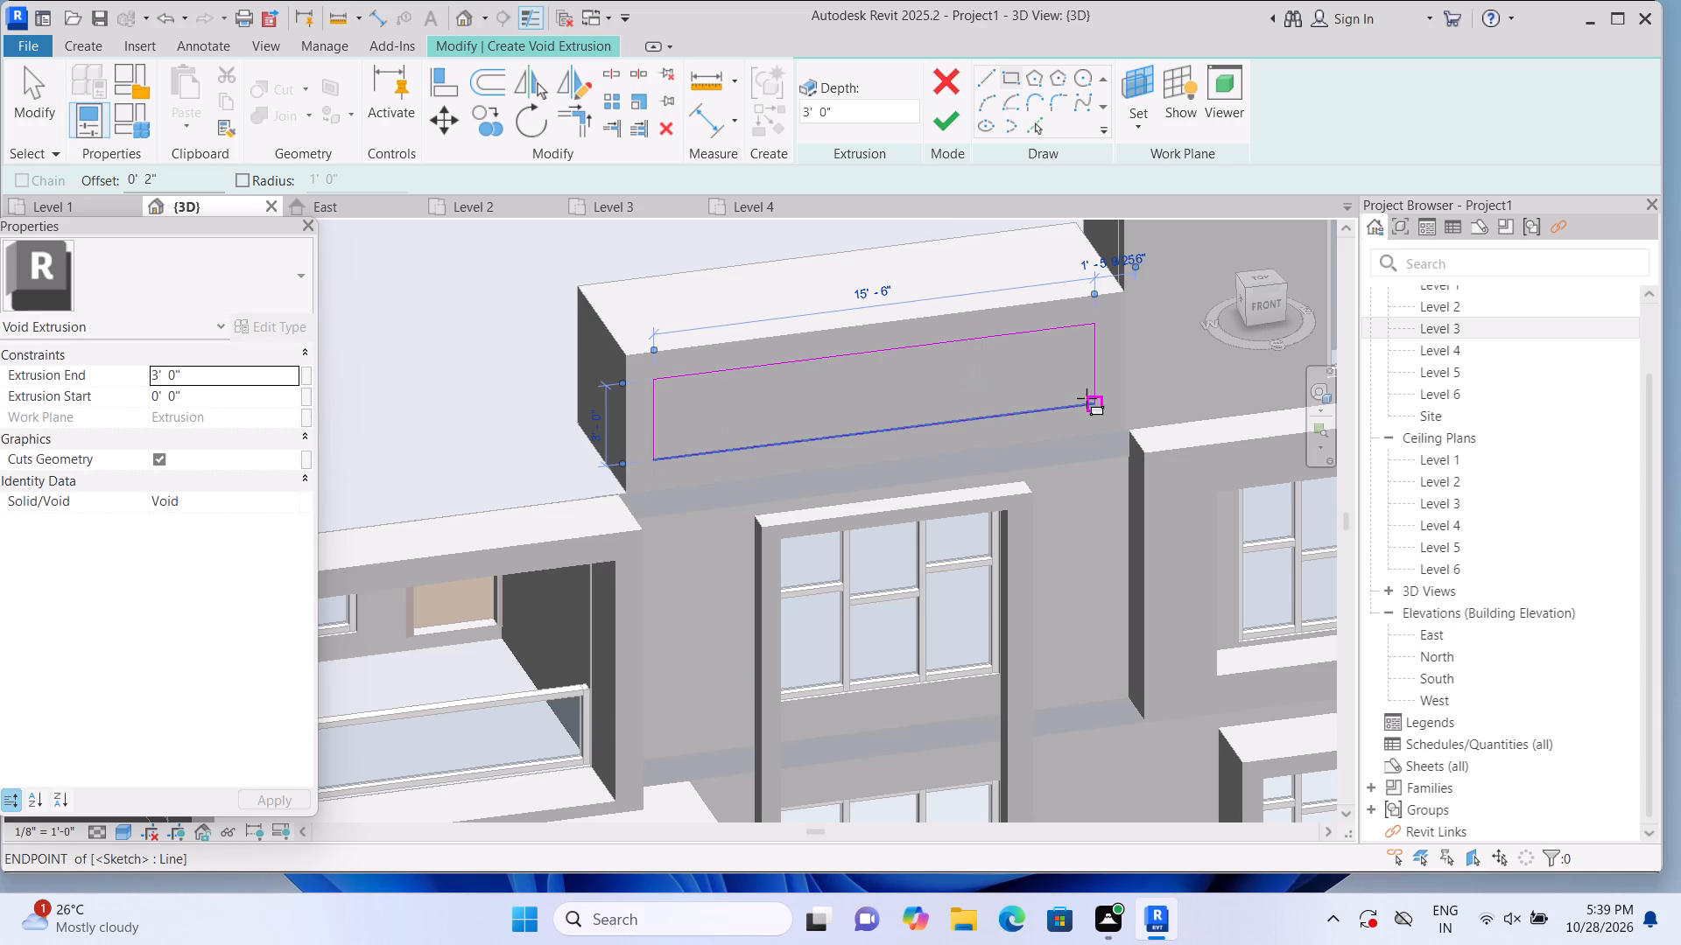
Set the void's extrusion end to 1' 9" and finish the sketch to cut a recess into the roof block.
{"action": "left_click", "coordinate": [249, 370]}
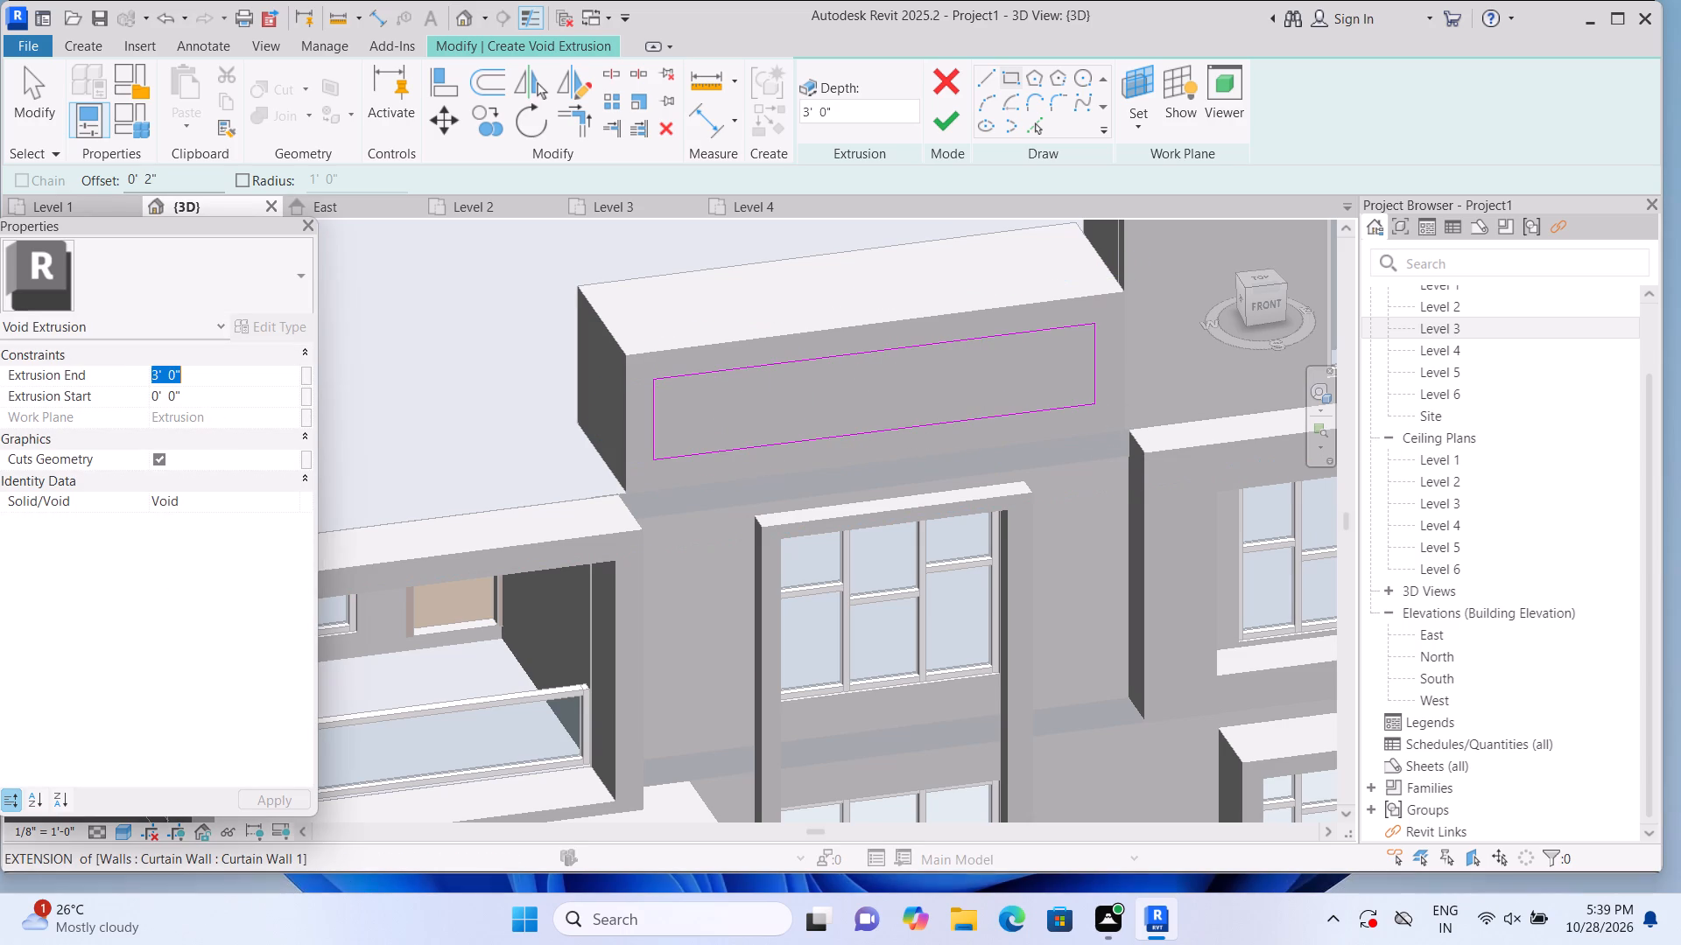
{"action": "key", "text": "BackSpace"}
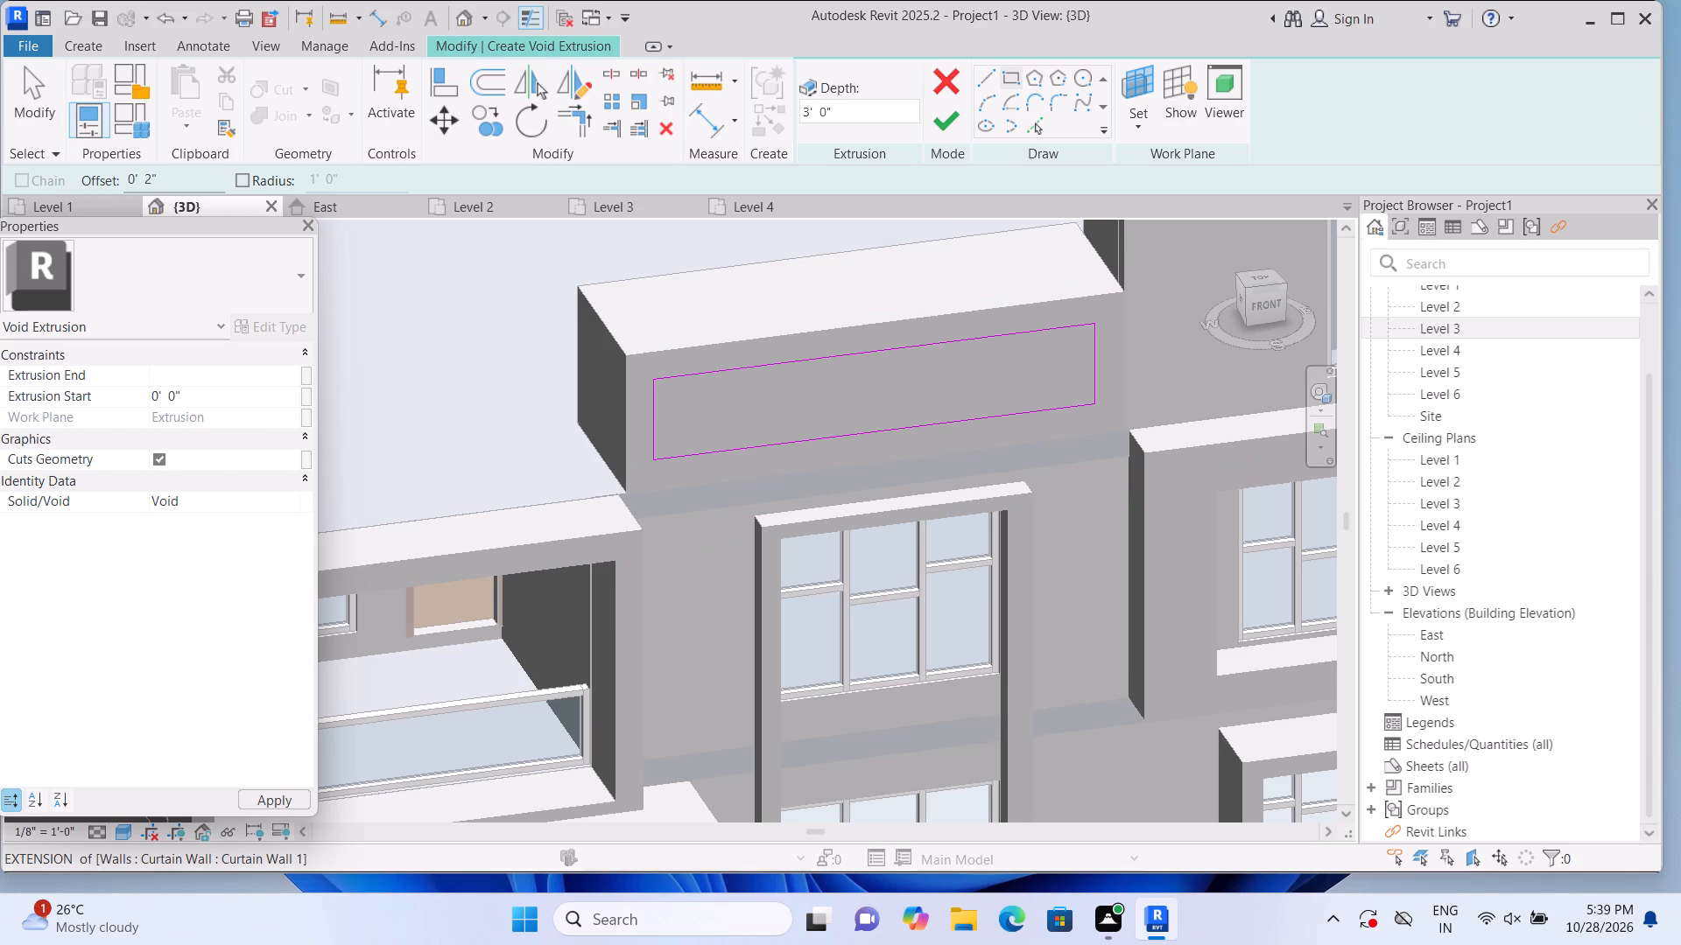
{"action": "type", "text": "1'"}
{"action": "key", "text": "9"}
{"action": "key", "text": "shift+quotedbl"}
{"action": "key", "text": "Return"}
{"action": "left_click", "coordinate": [945, 114]}
{"action": "left_click", "coordinate": [451, 444]}
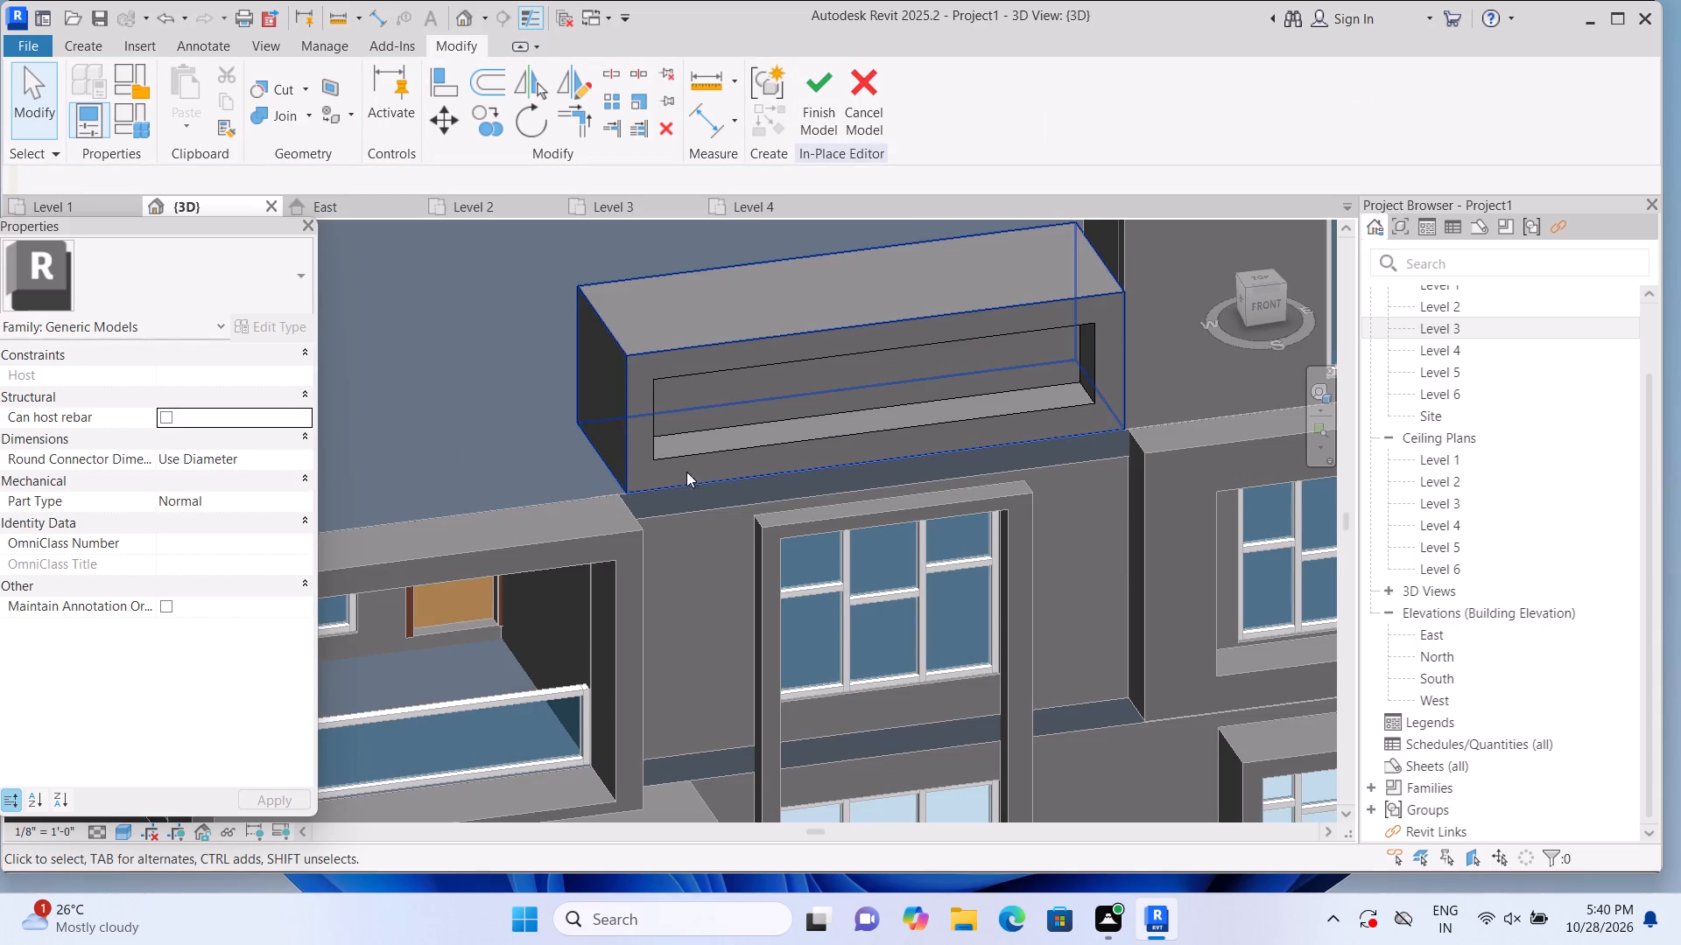
Undo the finished void extrusion that cuts the recess into the roof block's front face.
{"action": "left_click", "coordinate": [790, 375]}
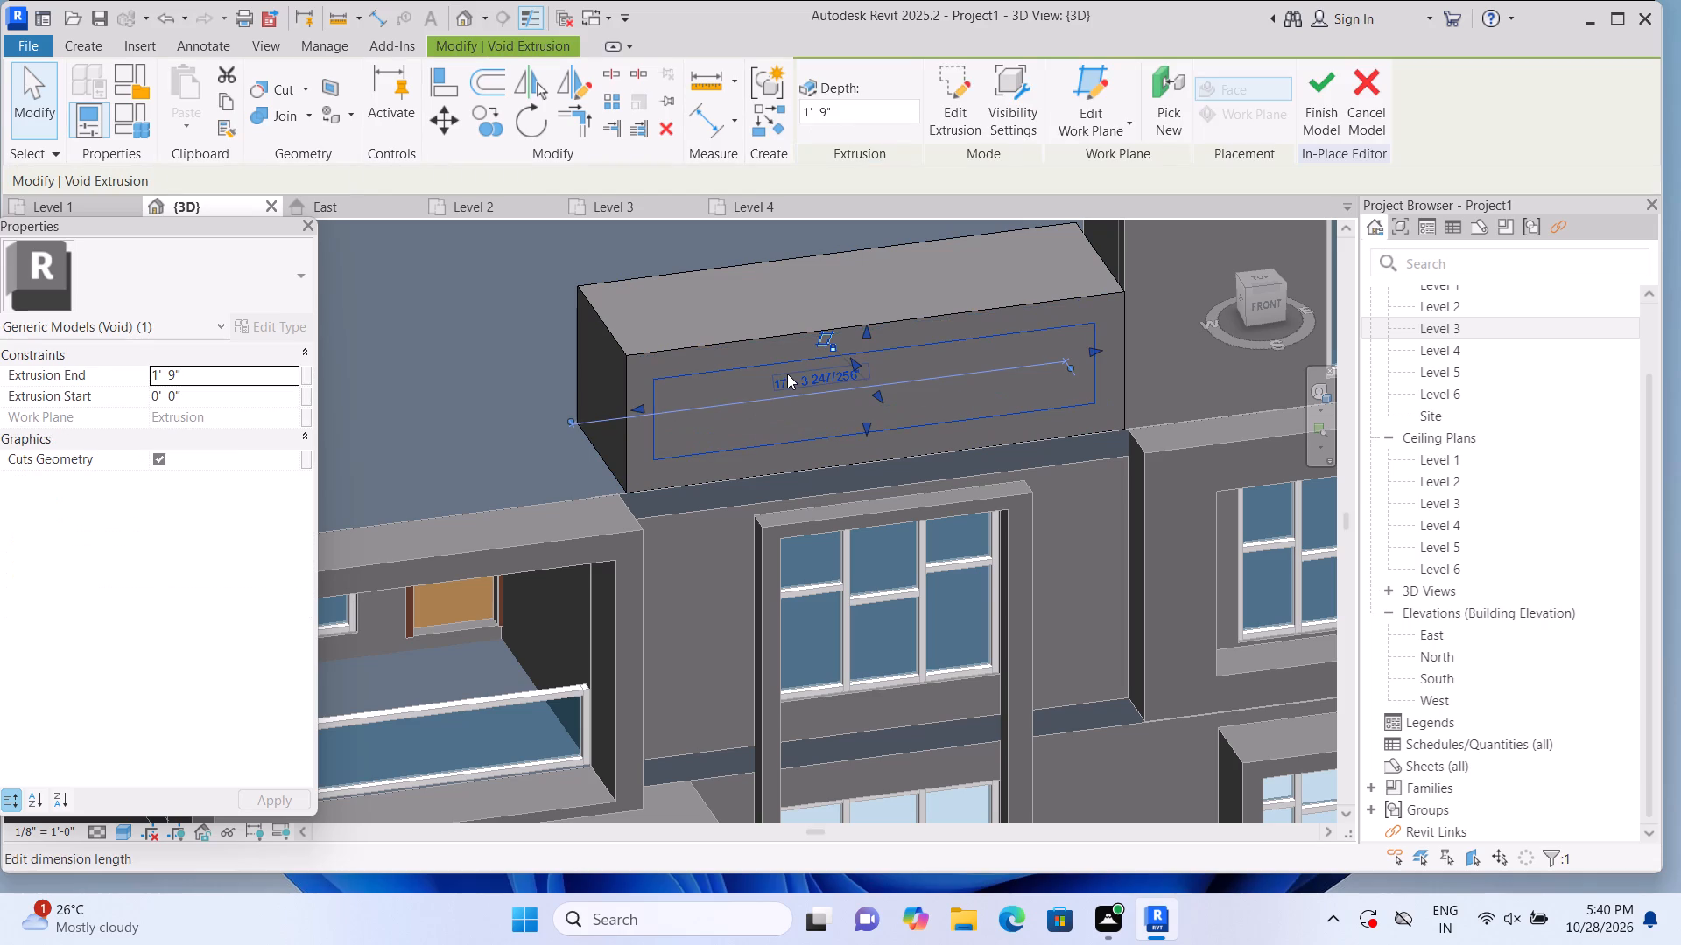
{"action": "key", "text": "ctrl+z"}
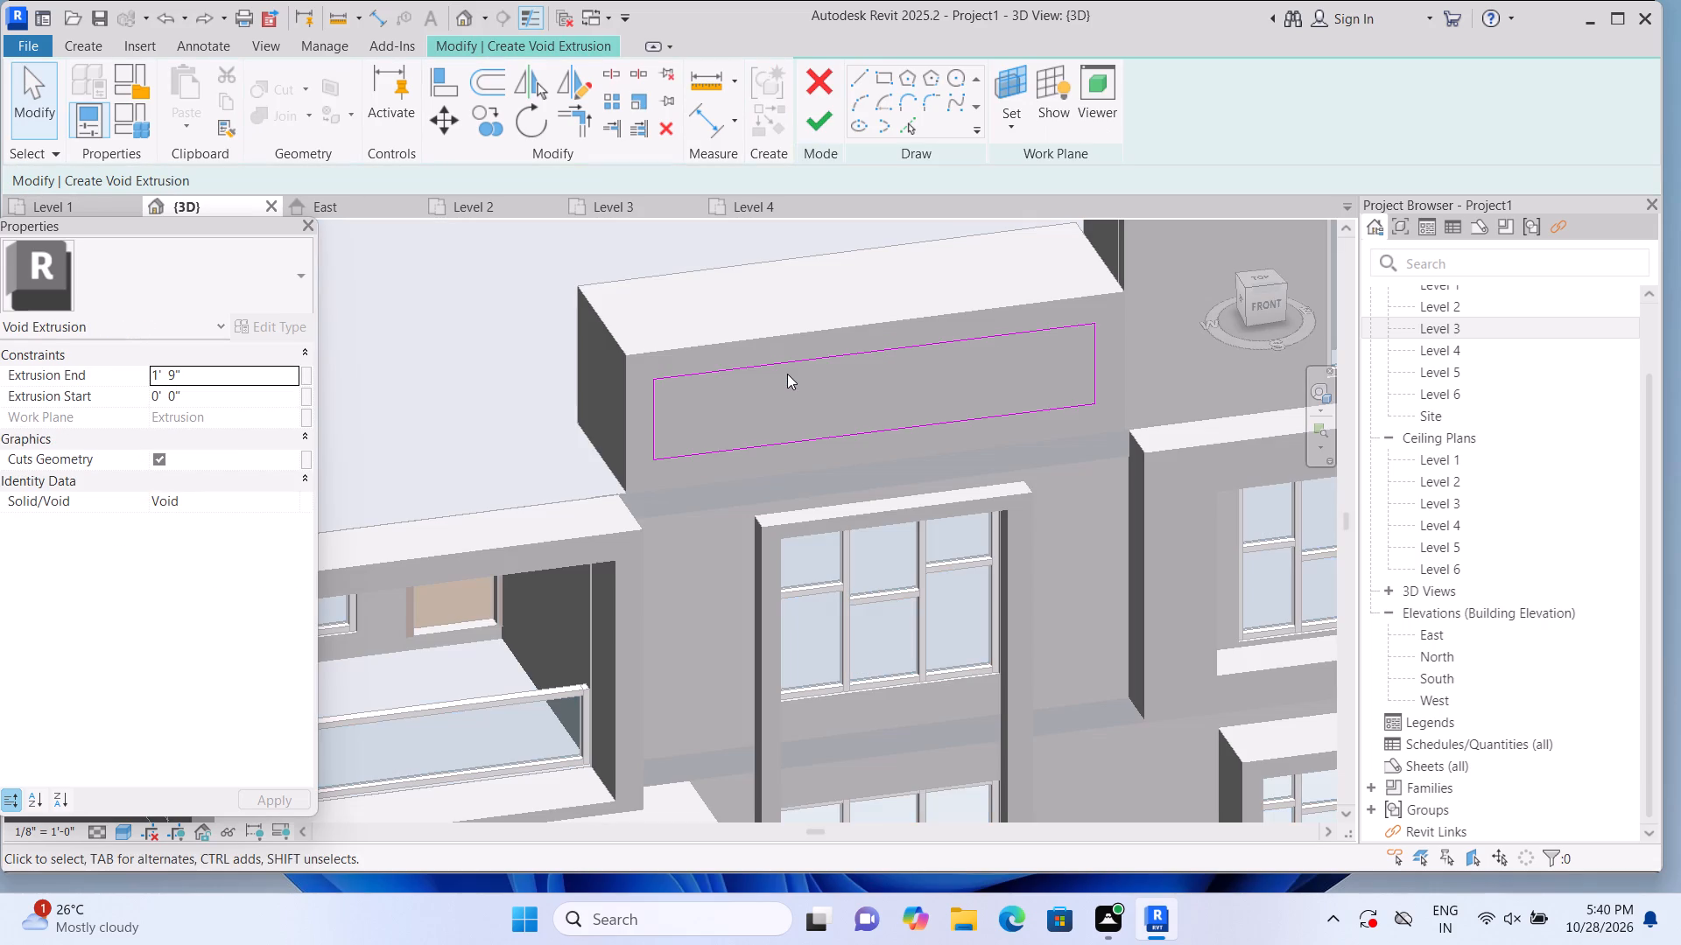
{"action": "key", "text": "ctrl+z"}
Delete the rectangle's sketch lines from the block's front face and discard the void extrusion.
{"action": "left_click", "coordinate": [858, 353]}
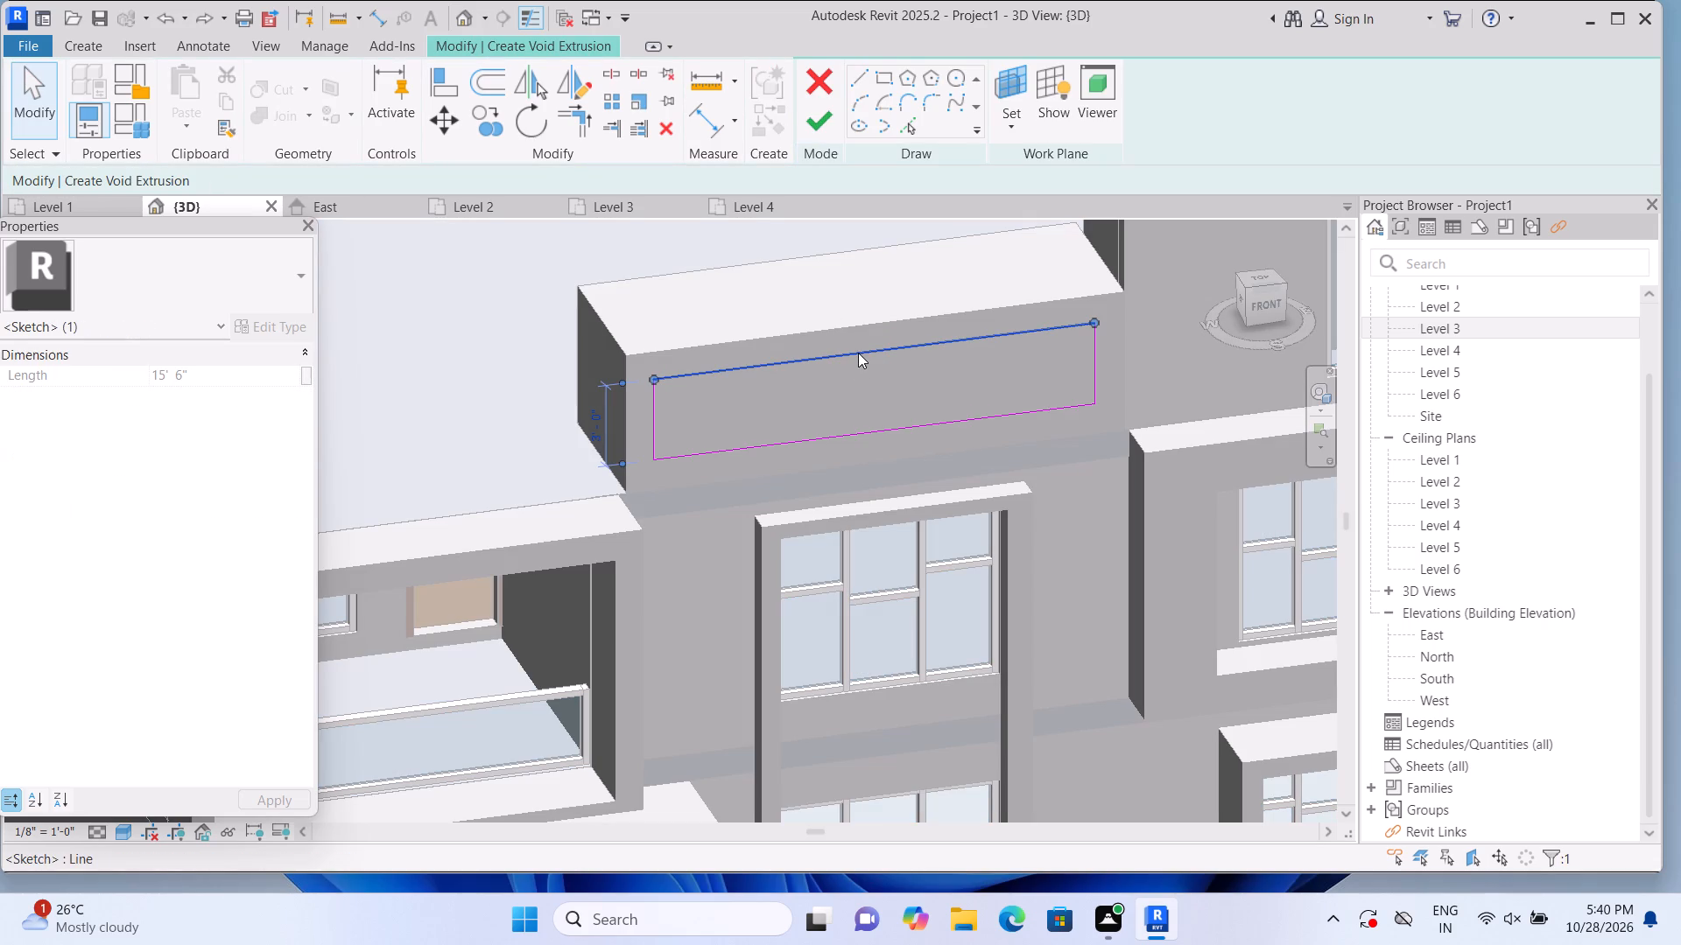
{"action": "key", "text": "Delete"}
{"action": "key", "text": "Delete"}
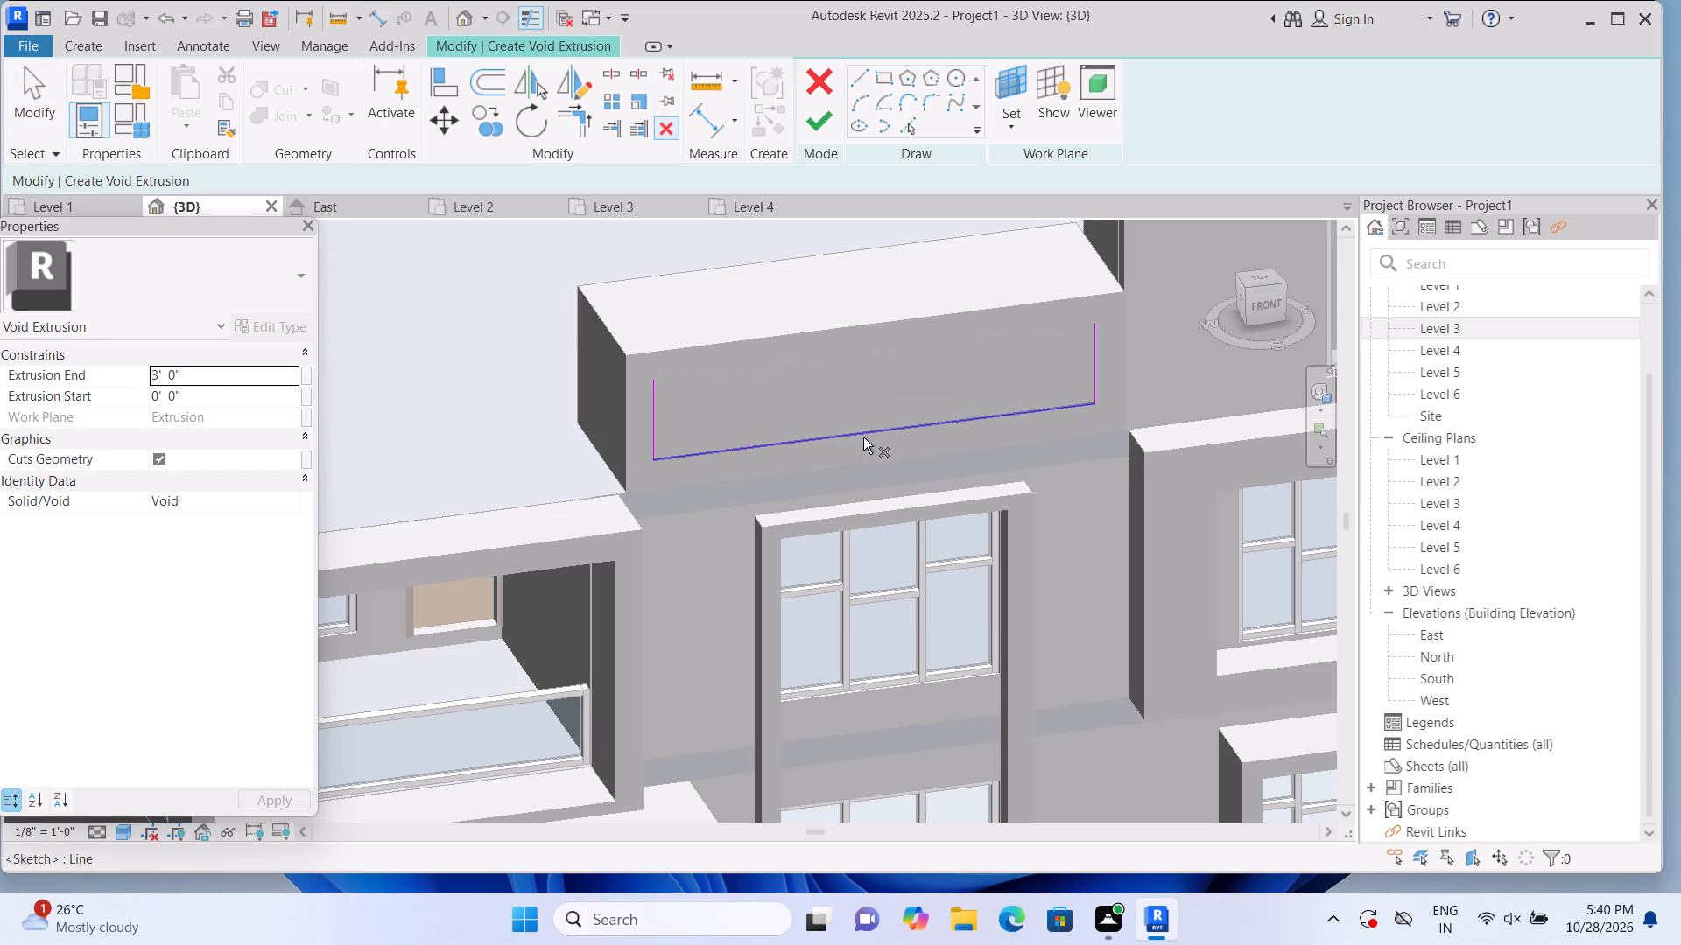
{"action": "left_click", "coordinate": [863, 437]}
{"action": "key", "text": "Delete"}
{"action": "left_click", "coordinate": [1095, 371]}
{"action": "key", "text": "Delete"}
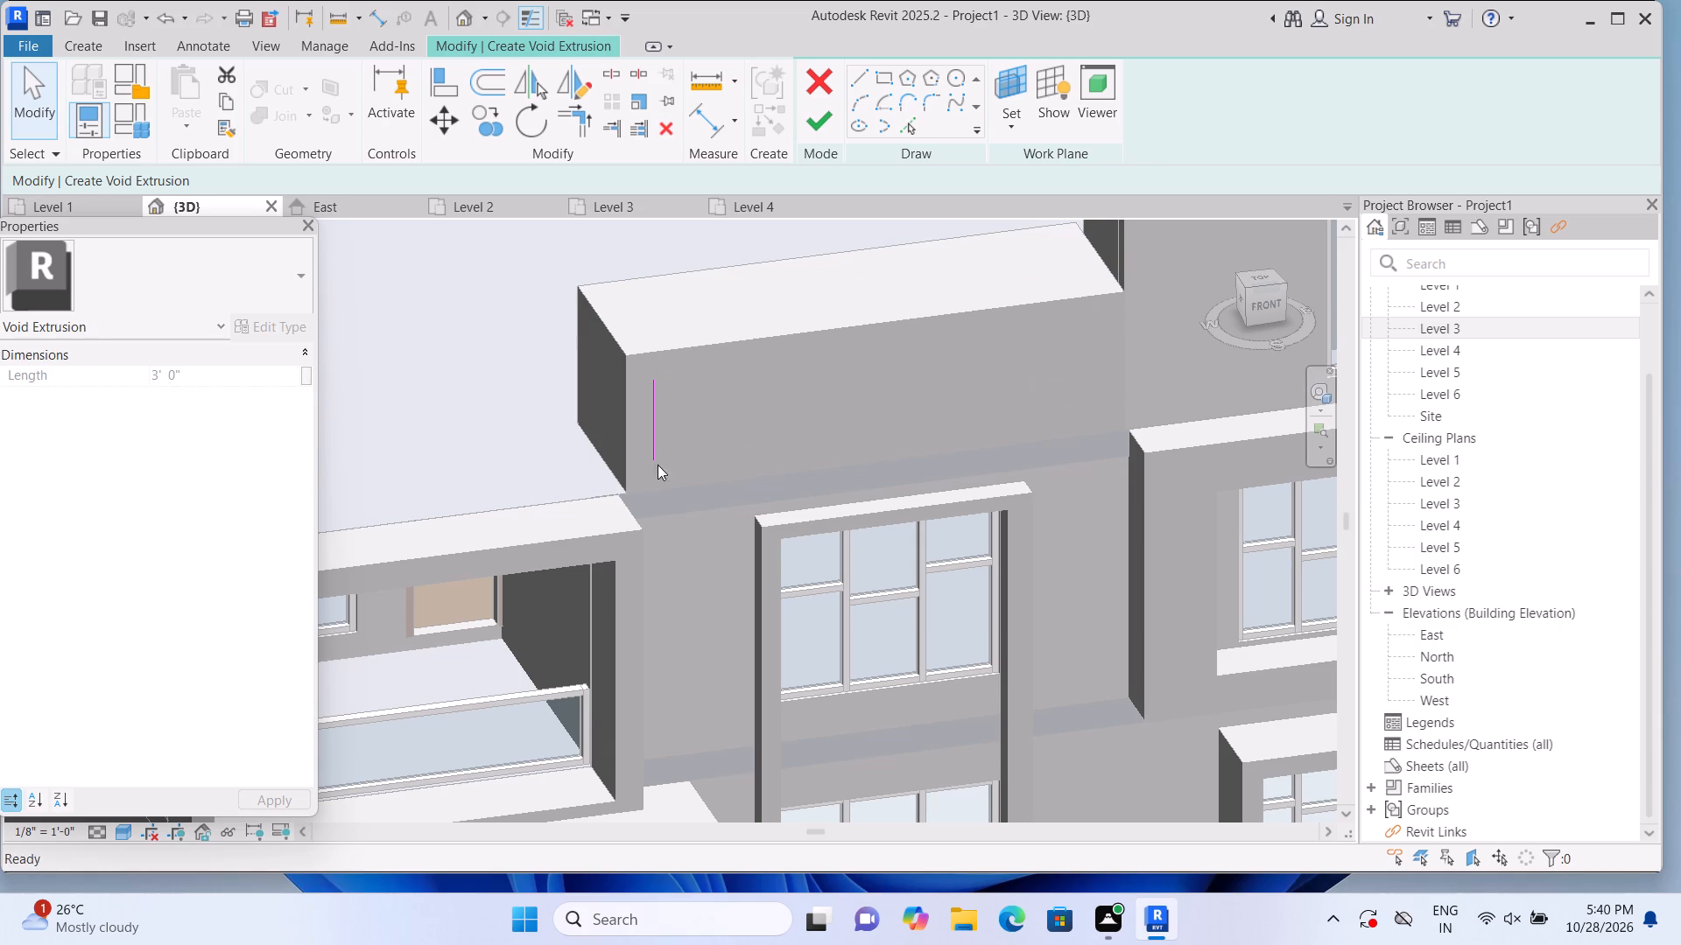
{"action": "left_click", "coordinate": [654, 457]}
{"action": "key", "text": "Delete"}
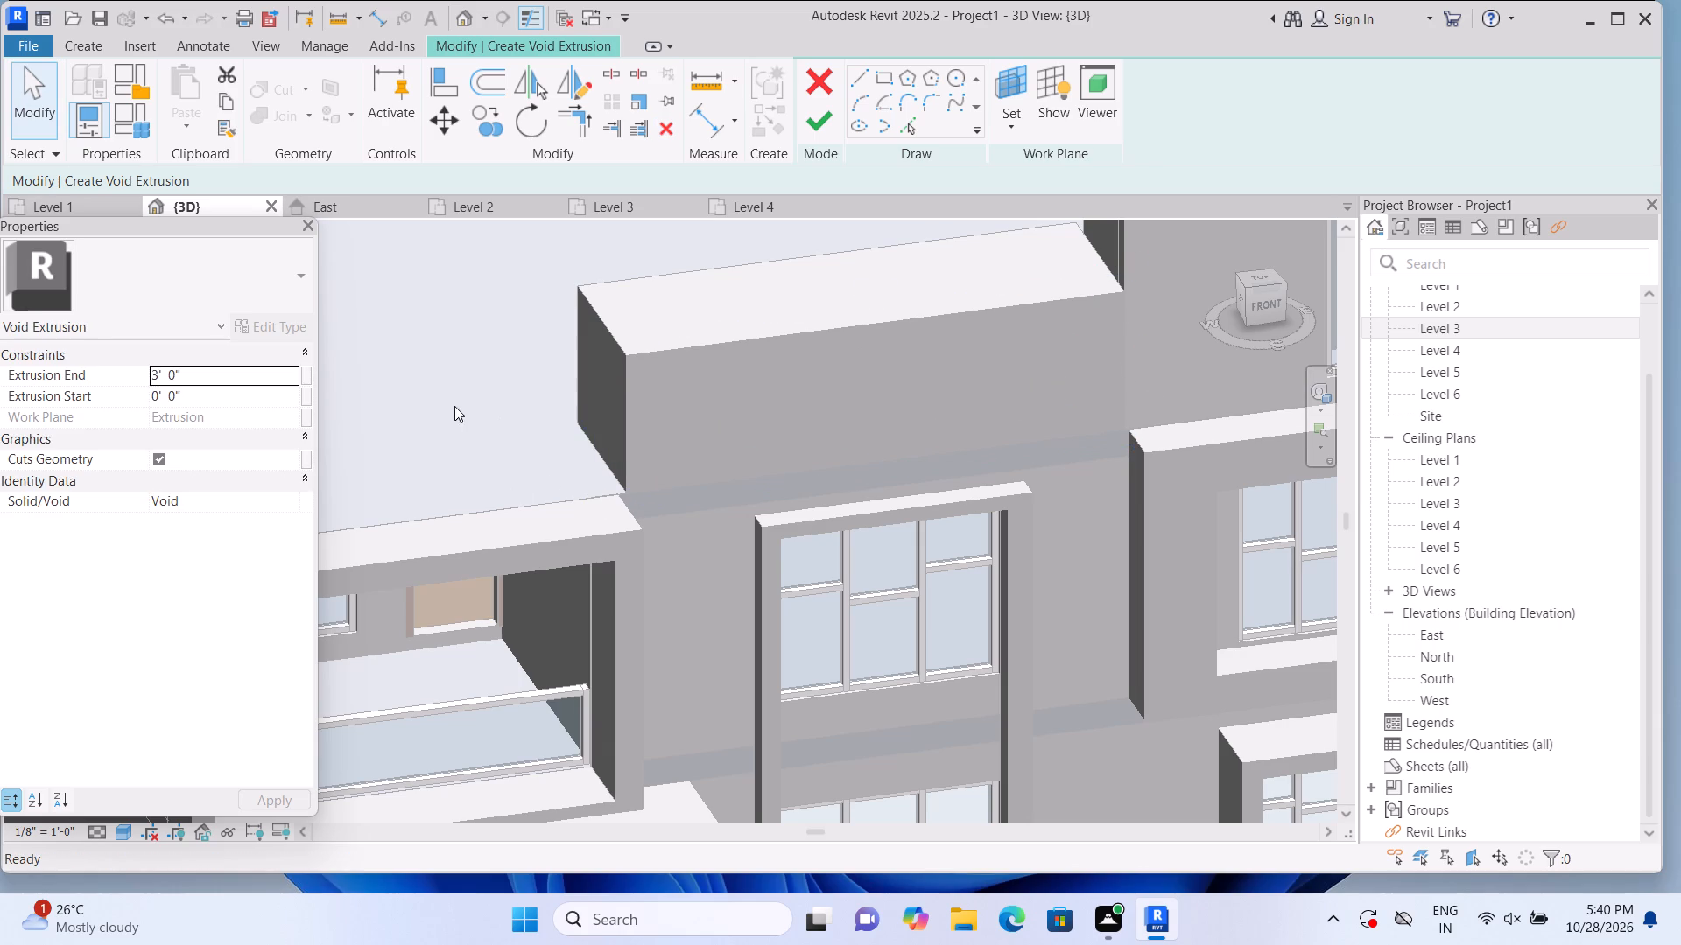
{"action": "left_click", "coordinate": [824, 78]}
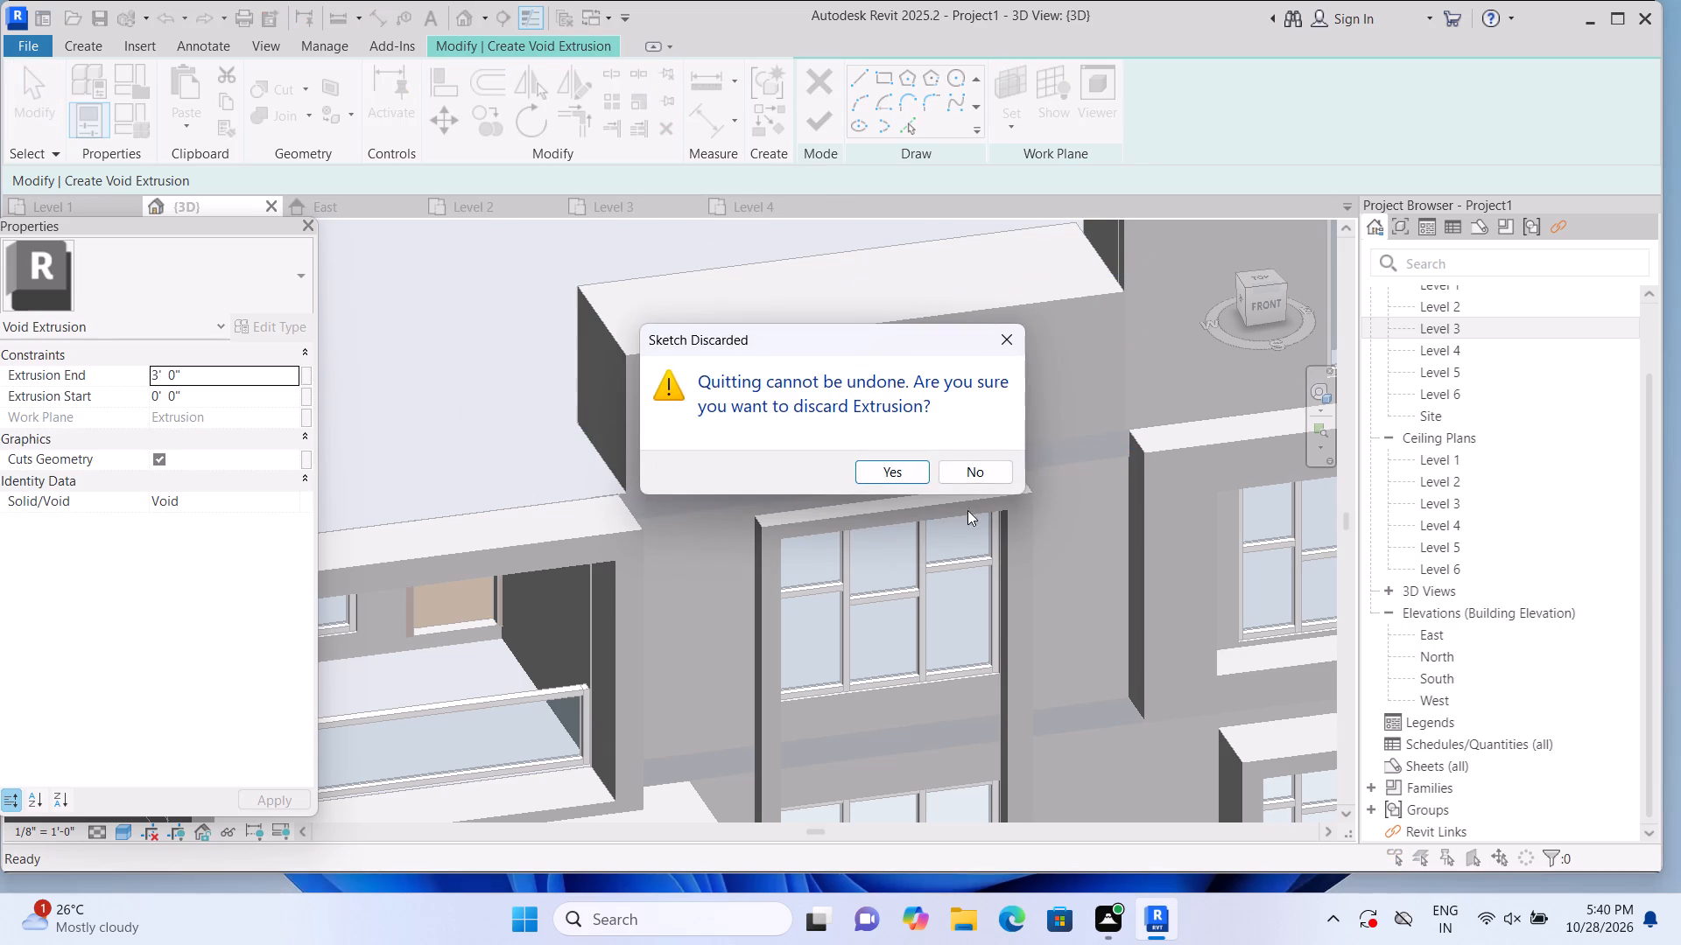
{"action": "left_click", "coordinate": [915, 459]}
Stretch the roof block's top face upward until its extrusion end is about 6' 7 3/4".
{"action": "left_click", "coordinate": [928, 395]}
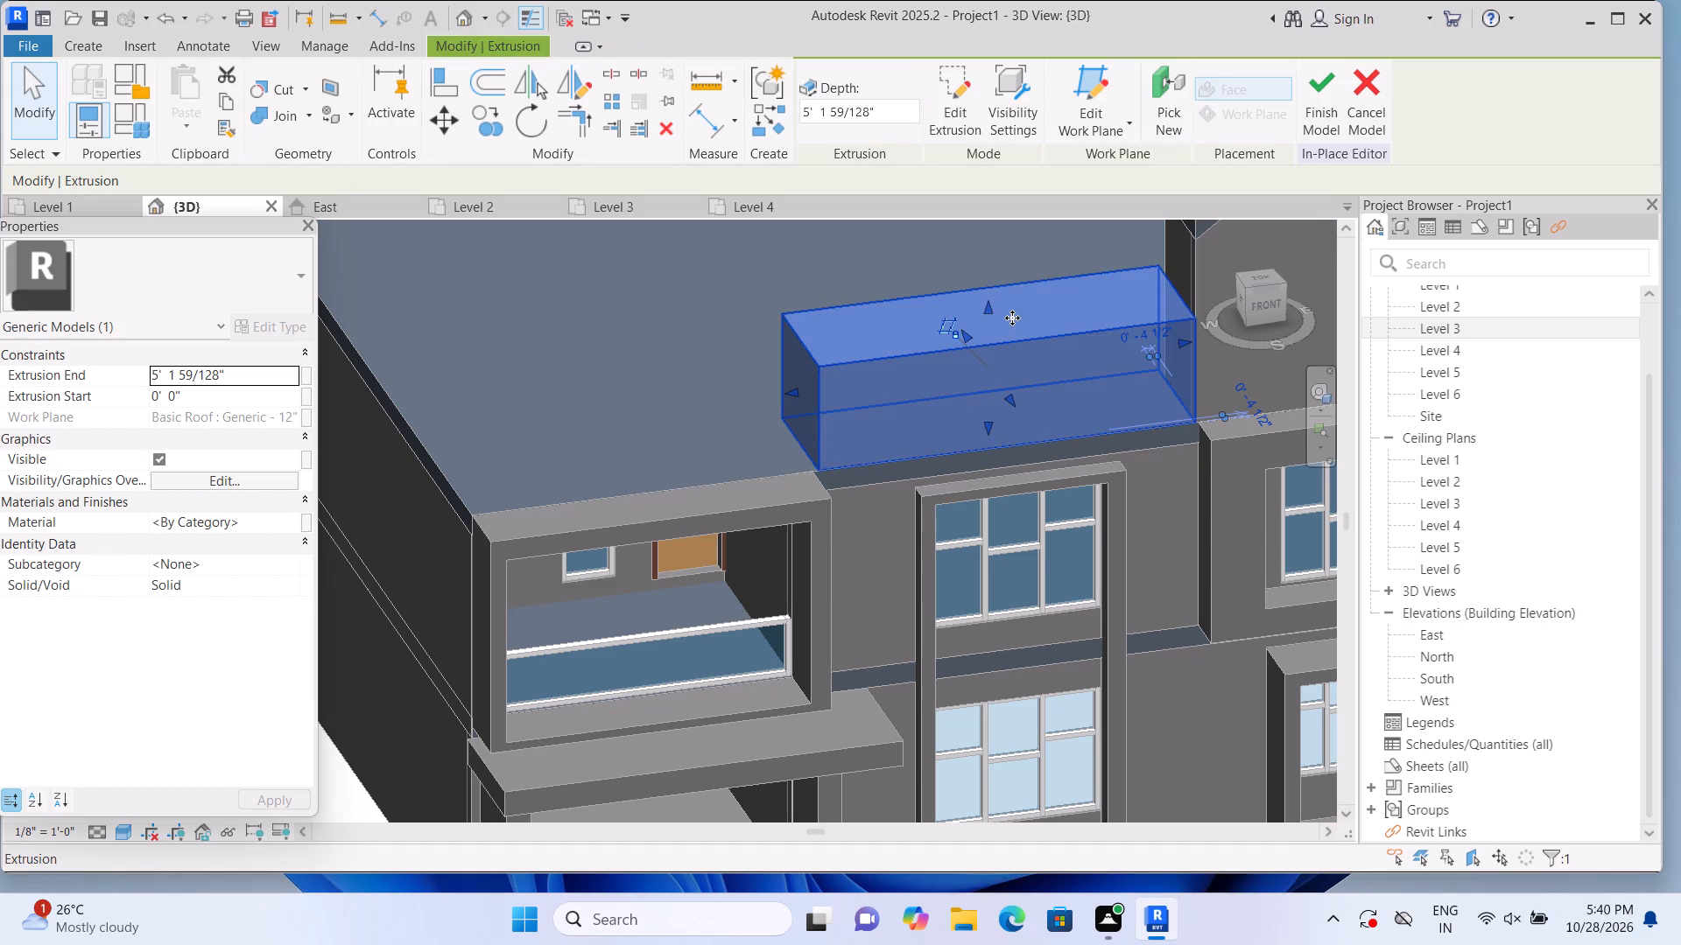
{"action": "left_click_drag", "start_coordinate": [988, 308], "coordinate": [984, 293]}
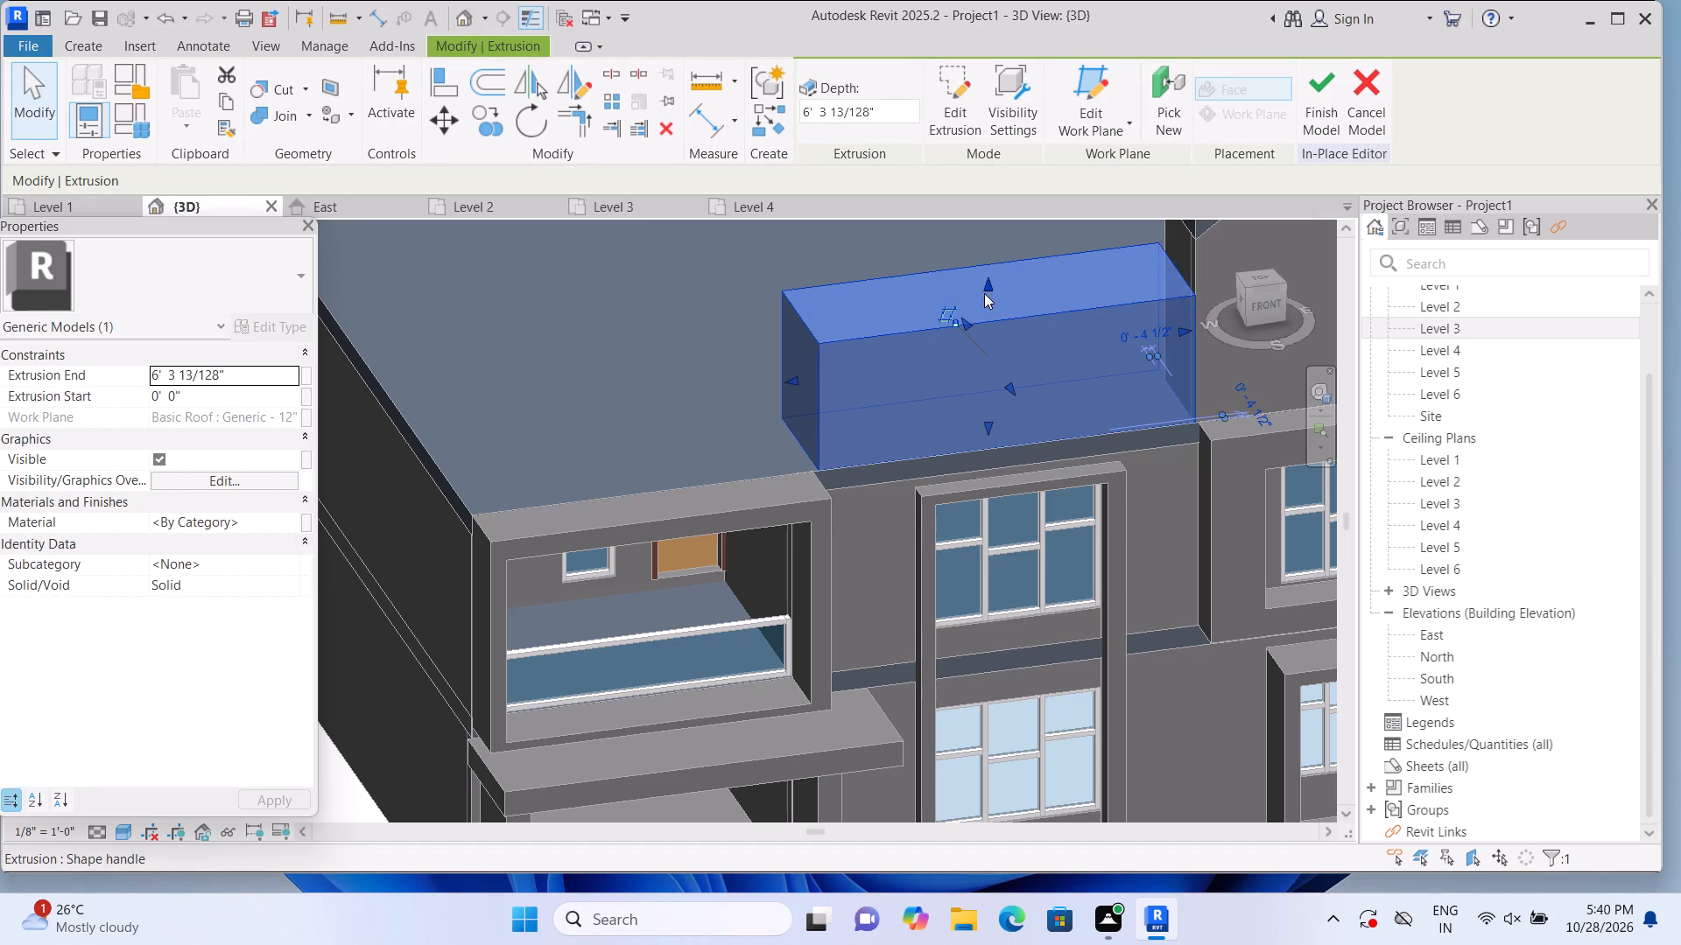
{"action": "left_click", "coordinate": [333, 783]}
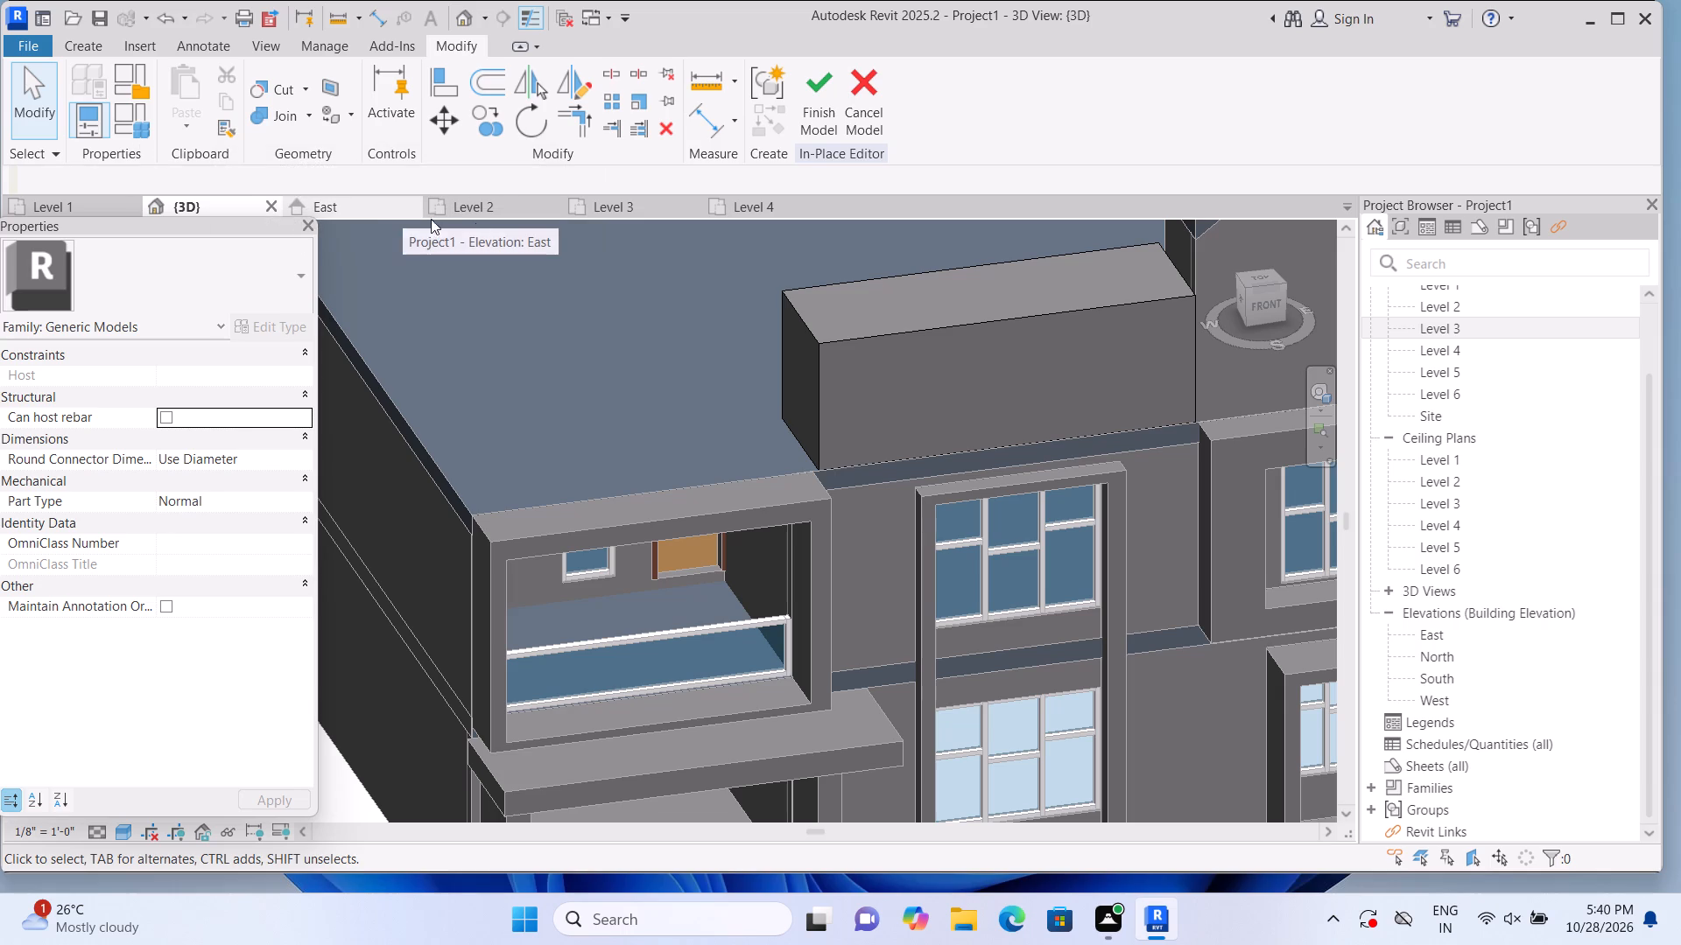
{"action": "left_click", "coordinate": [813, 317]}
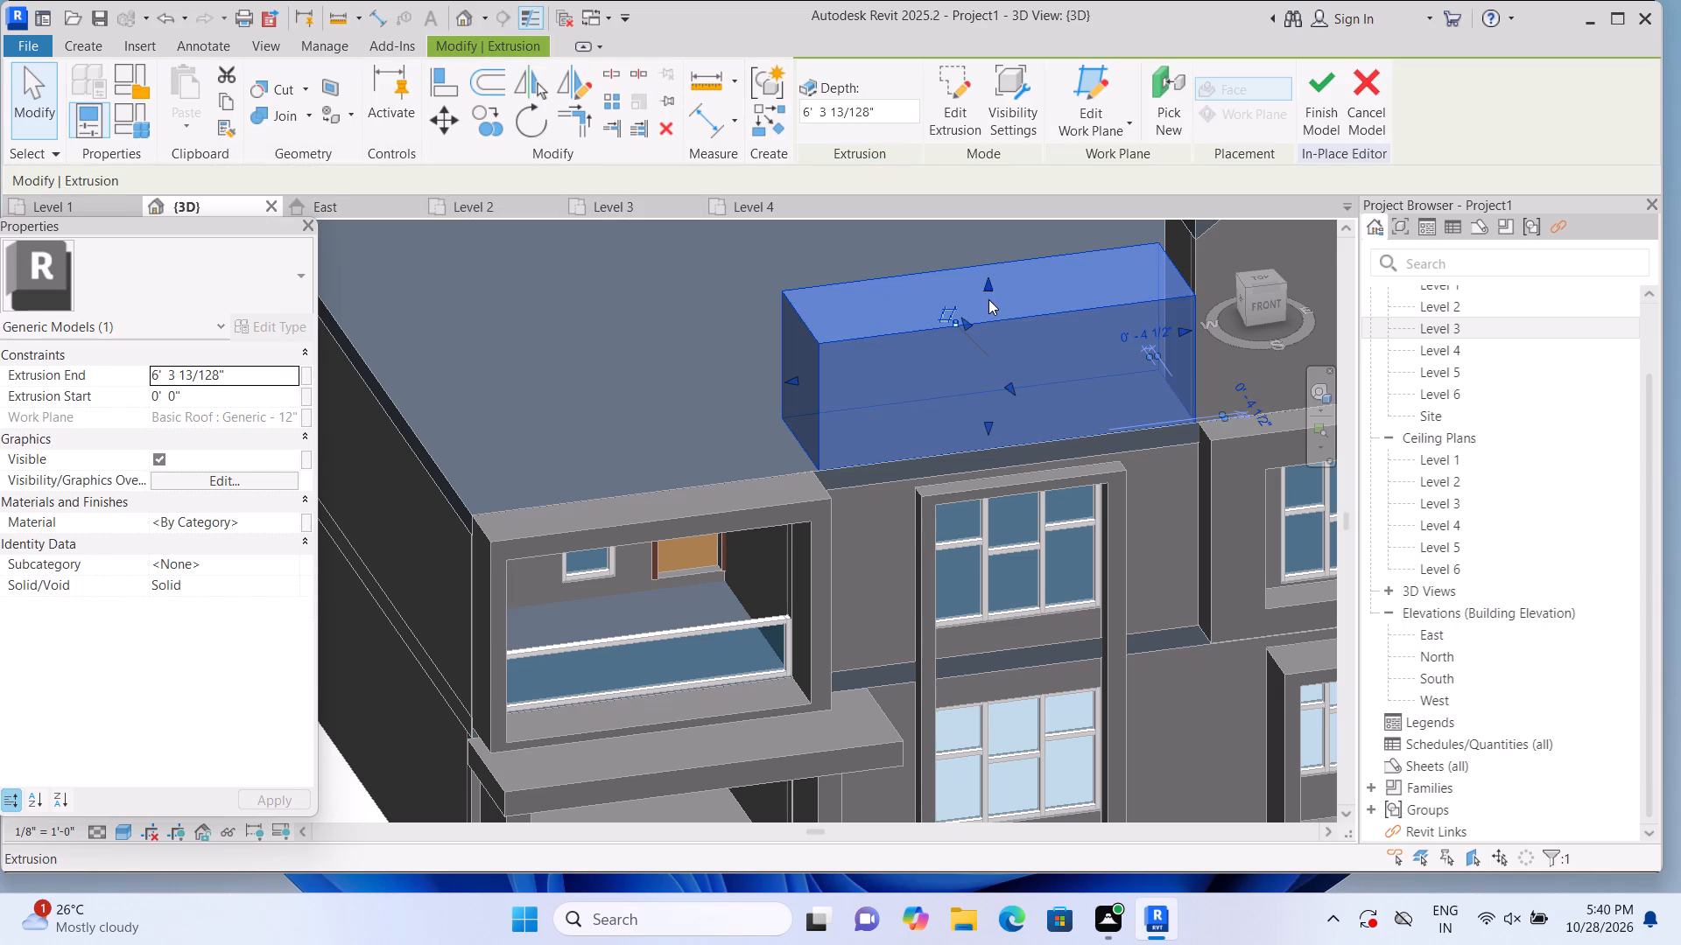
{"action": "left_click", "coordinate": [989, 285]}
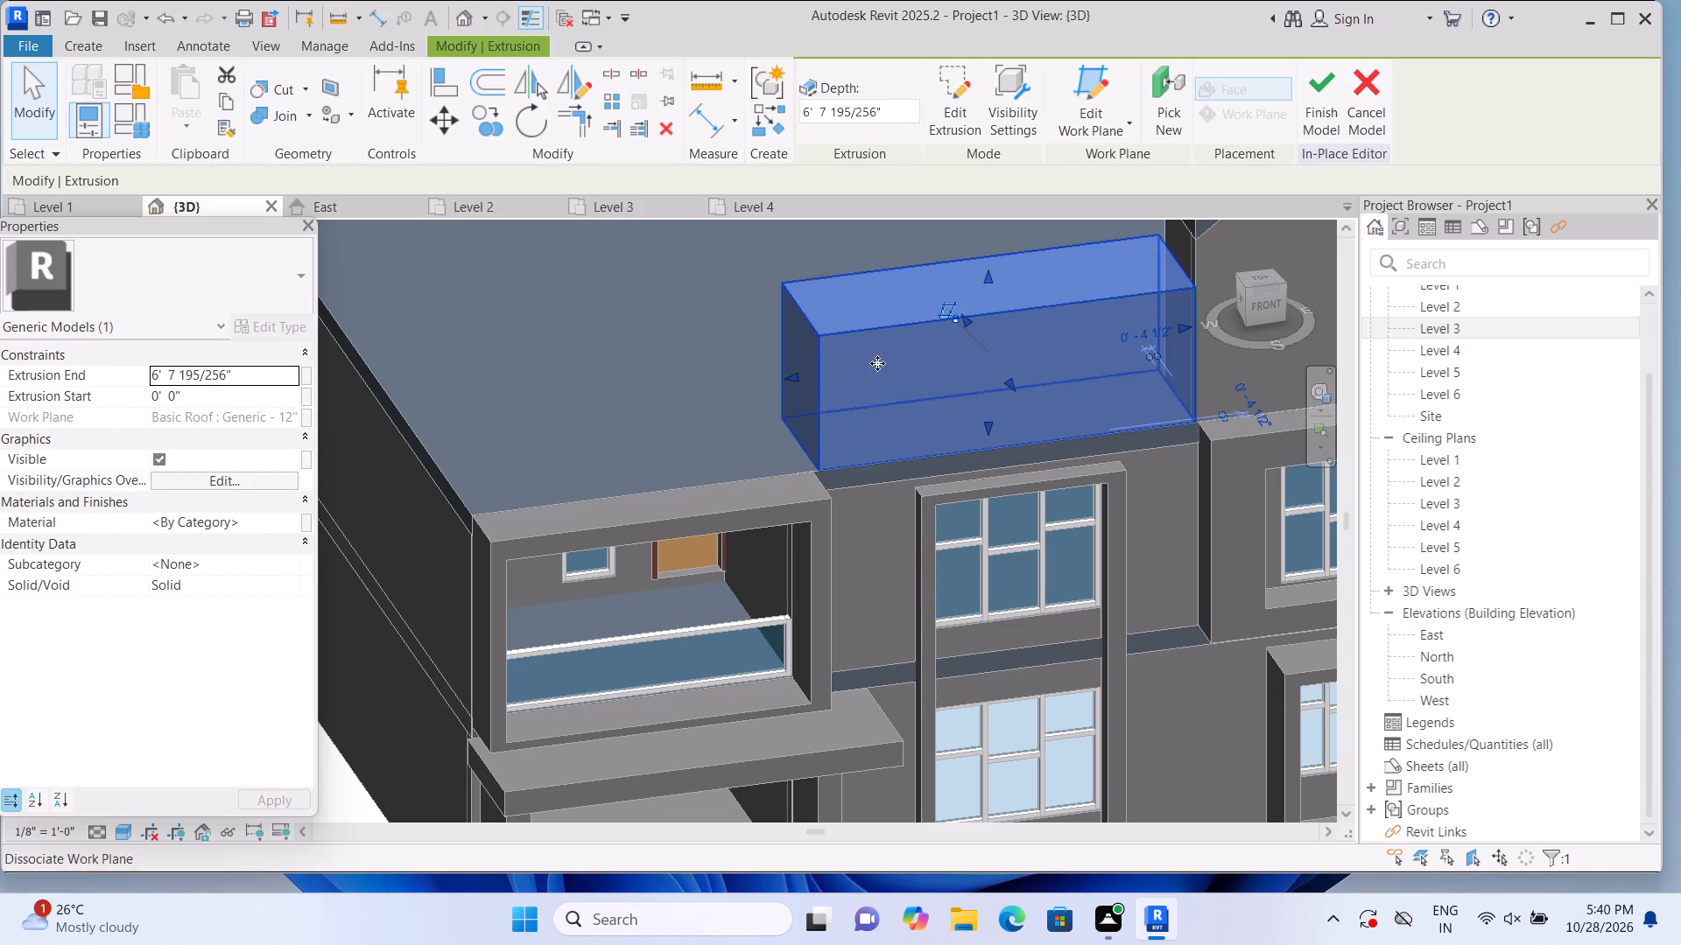
{"action": "left_click", "coordinate": [337, 794]}
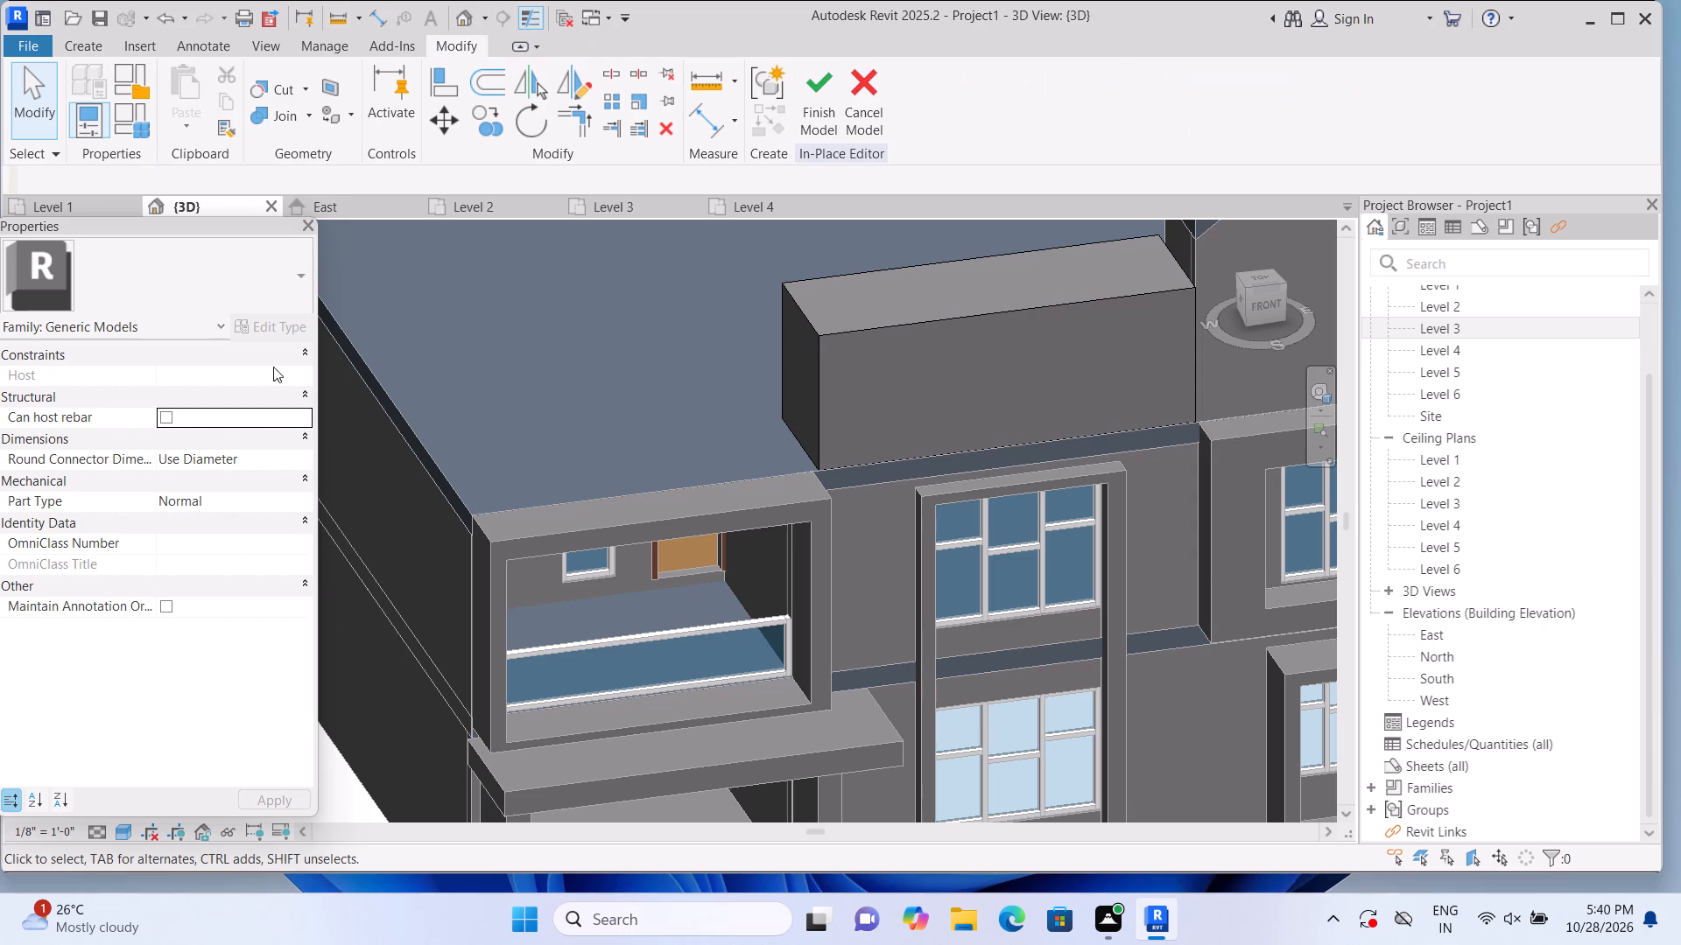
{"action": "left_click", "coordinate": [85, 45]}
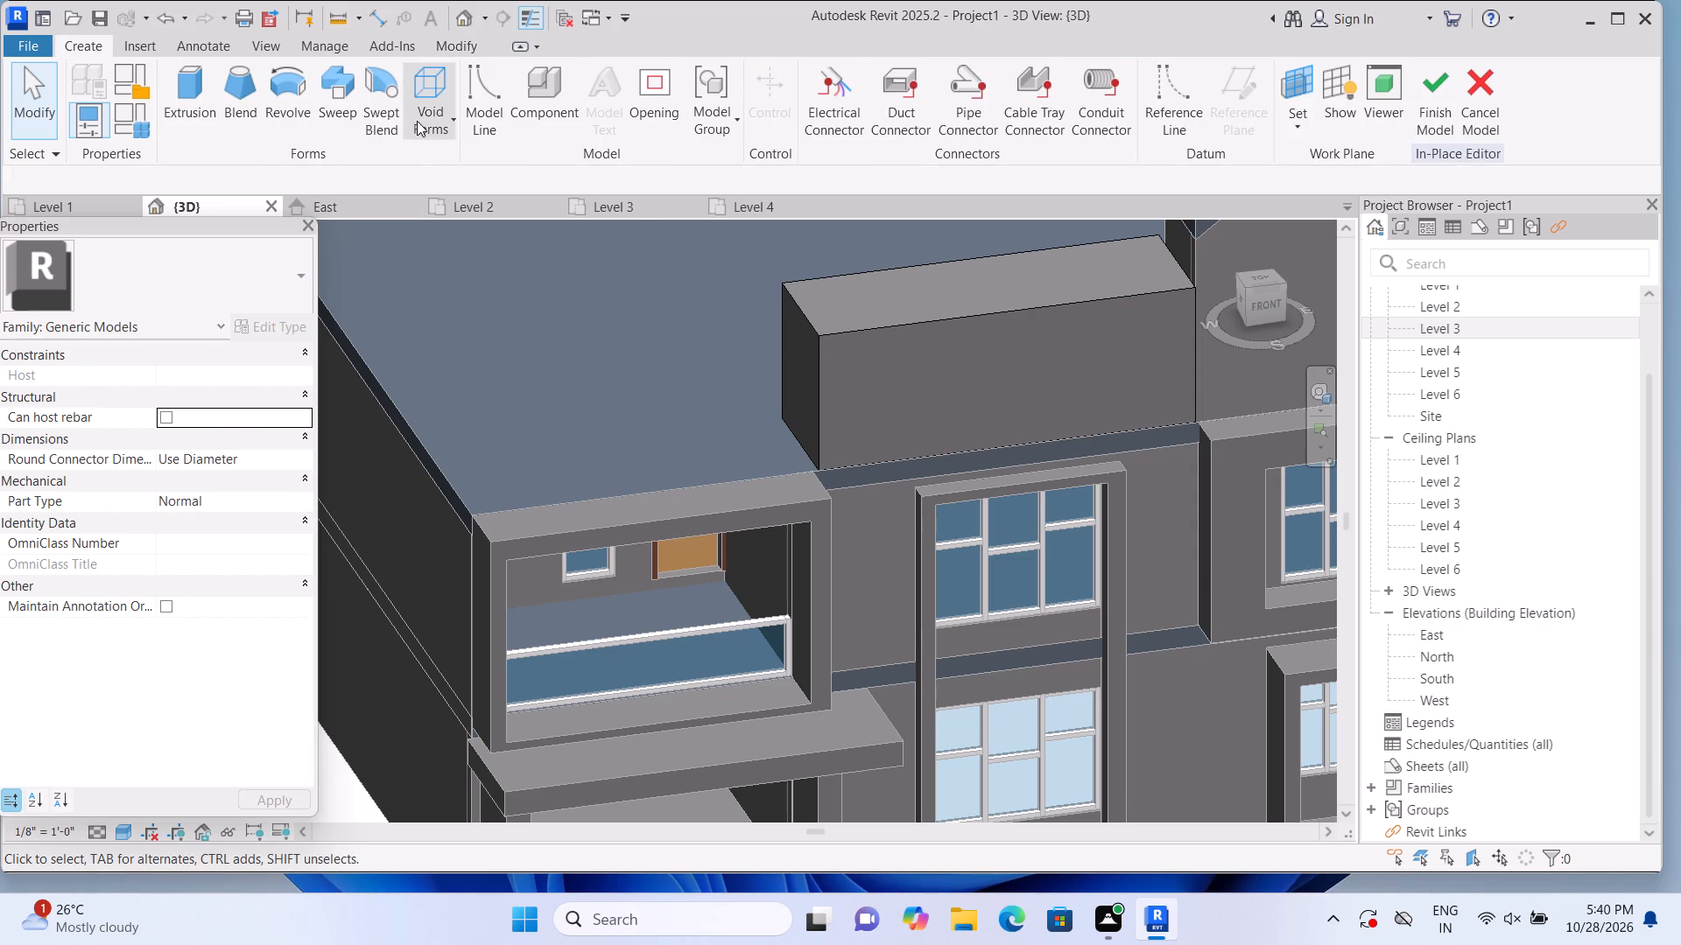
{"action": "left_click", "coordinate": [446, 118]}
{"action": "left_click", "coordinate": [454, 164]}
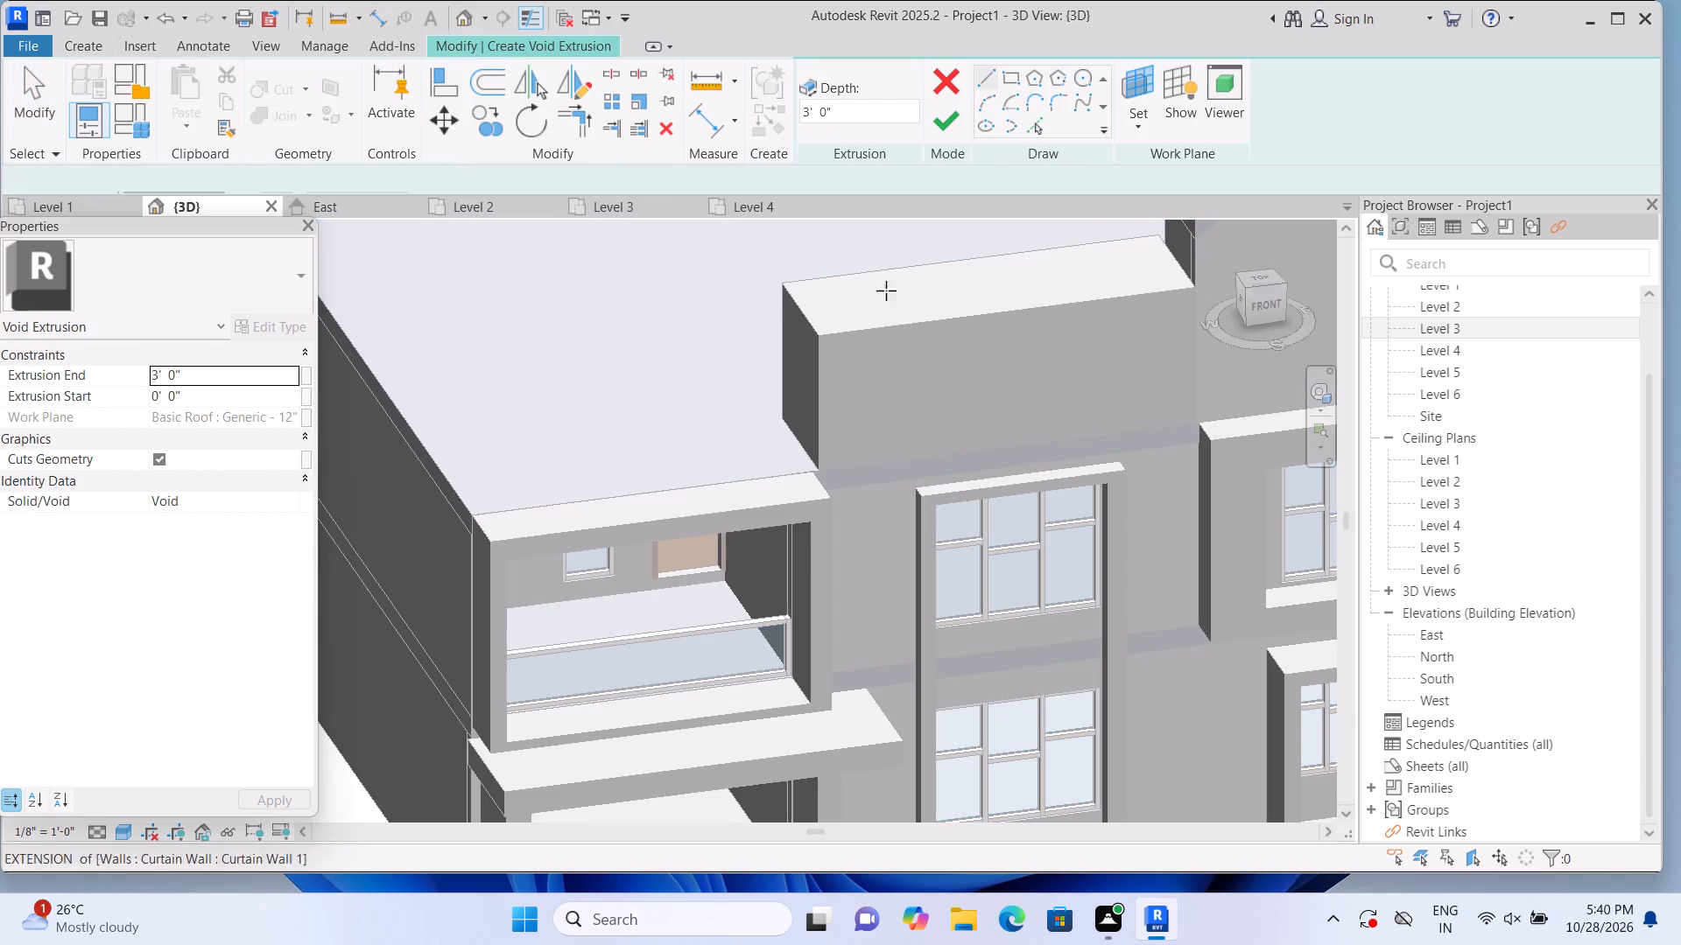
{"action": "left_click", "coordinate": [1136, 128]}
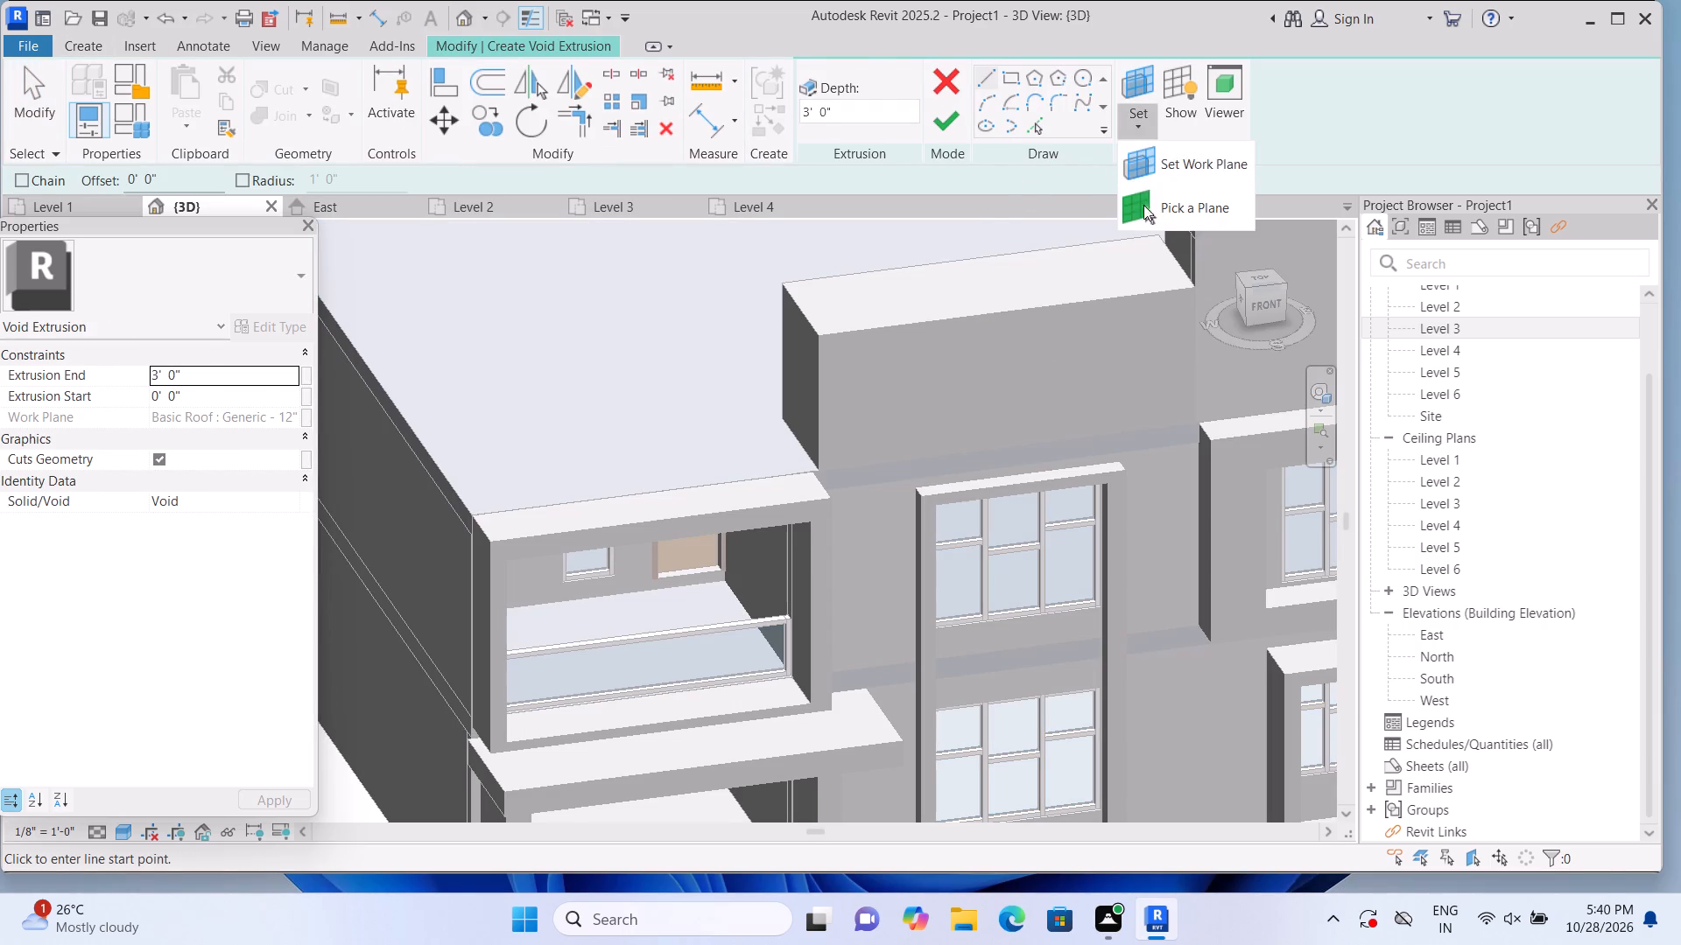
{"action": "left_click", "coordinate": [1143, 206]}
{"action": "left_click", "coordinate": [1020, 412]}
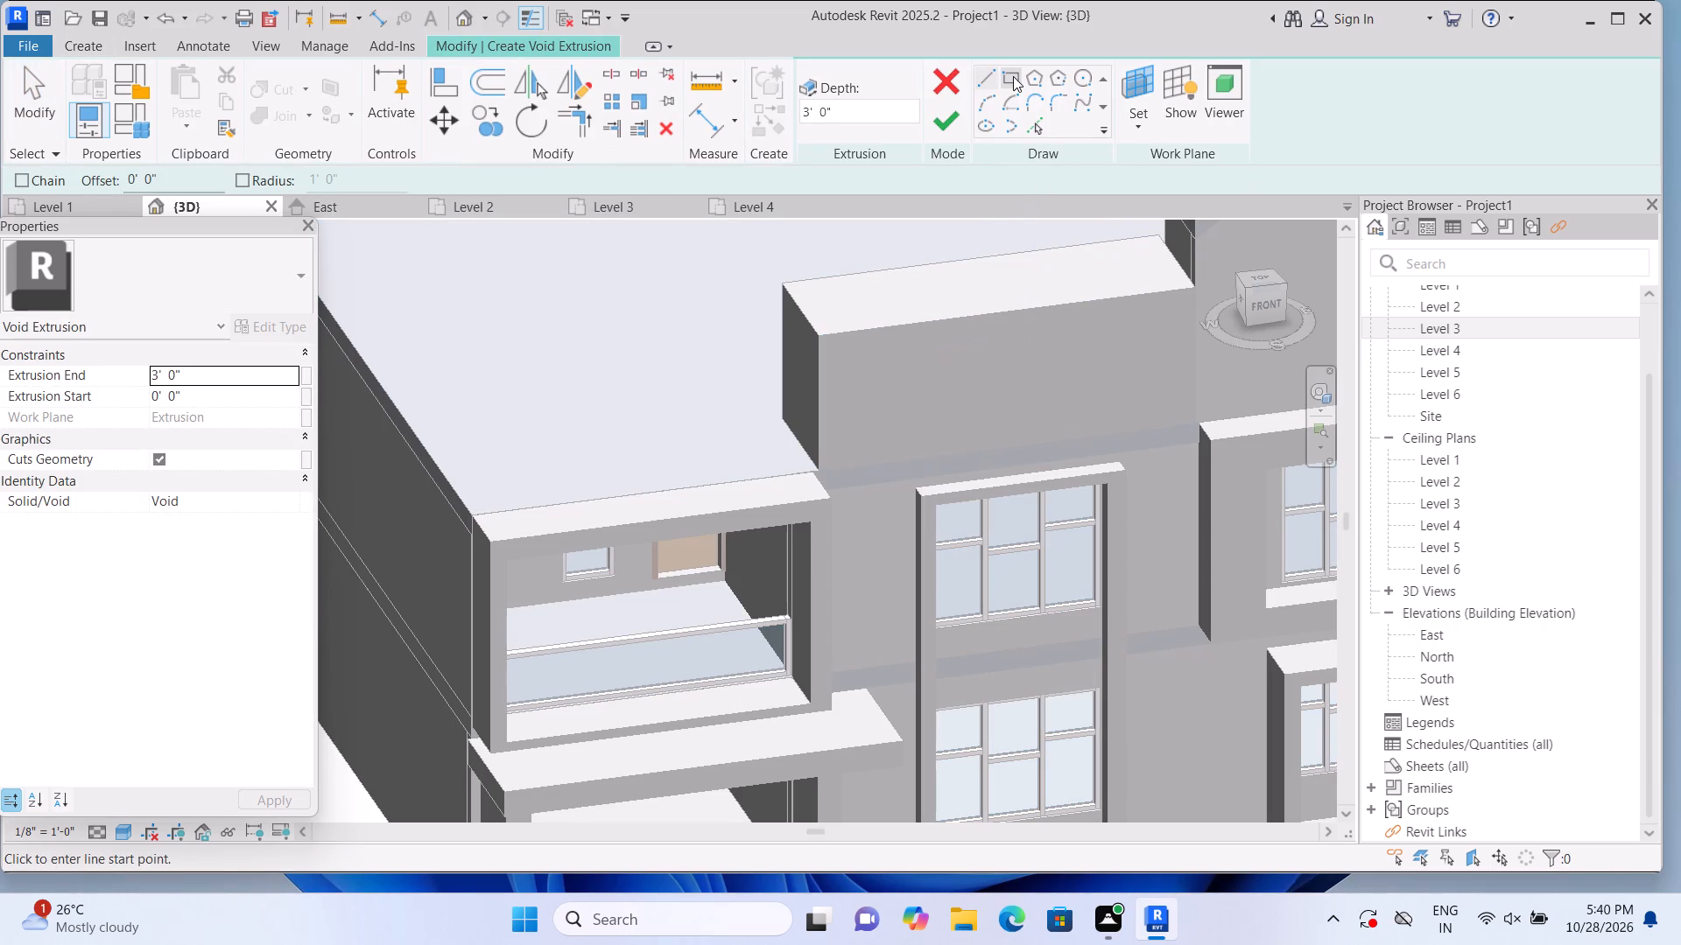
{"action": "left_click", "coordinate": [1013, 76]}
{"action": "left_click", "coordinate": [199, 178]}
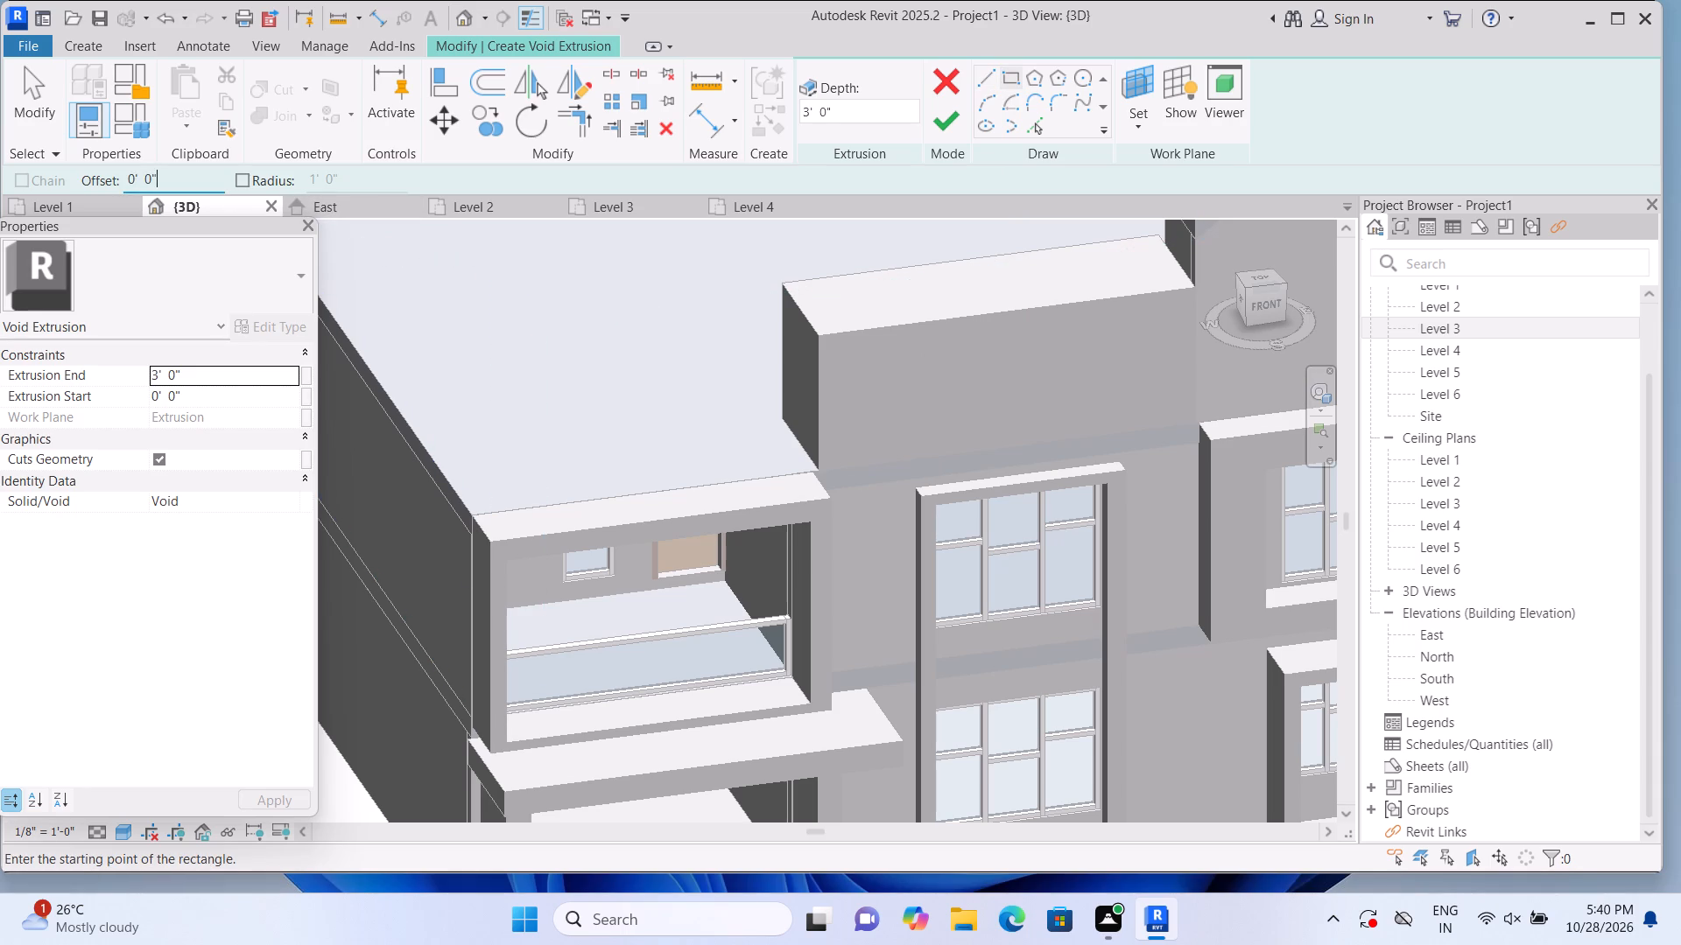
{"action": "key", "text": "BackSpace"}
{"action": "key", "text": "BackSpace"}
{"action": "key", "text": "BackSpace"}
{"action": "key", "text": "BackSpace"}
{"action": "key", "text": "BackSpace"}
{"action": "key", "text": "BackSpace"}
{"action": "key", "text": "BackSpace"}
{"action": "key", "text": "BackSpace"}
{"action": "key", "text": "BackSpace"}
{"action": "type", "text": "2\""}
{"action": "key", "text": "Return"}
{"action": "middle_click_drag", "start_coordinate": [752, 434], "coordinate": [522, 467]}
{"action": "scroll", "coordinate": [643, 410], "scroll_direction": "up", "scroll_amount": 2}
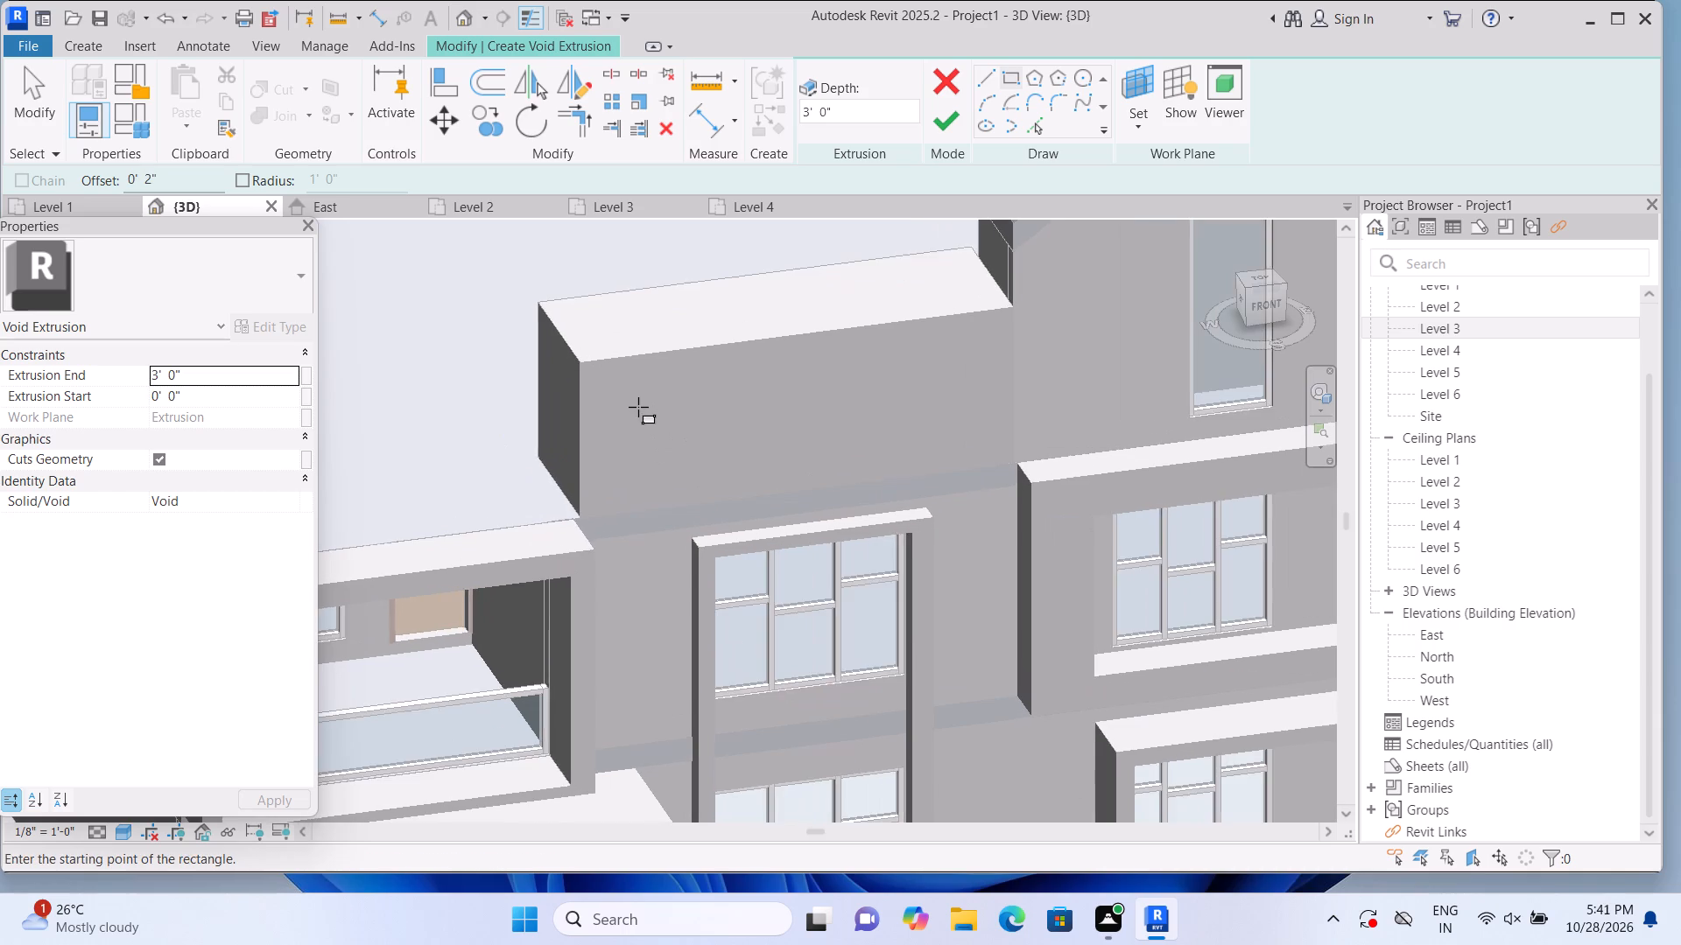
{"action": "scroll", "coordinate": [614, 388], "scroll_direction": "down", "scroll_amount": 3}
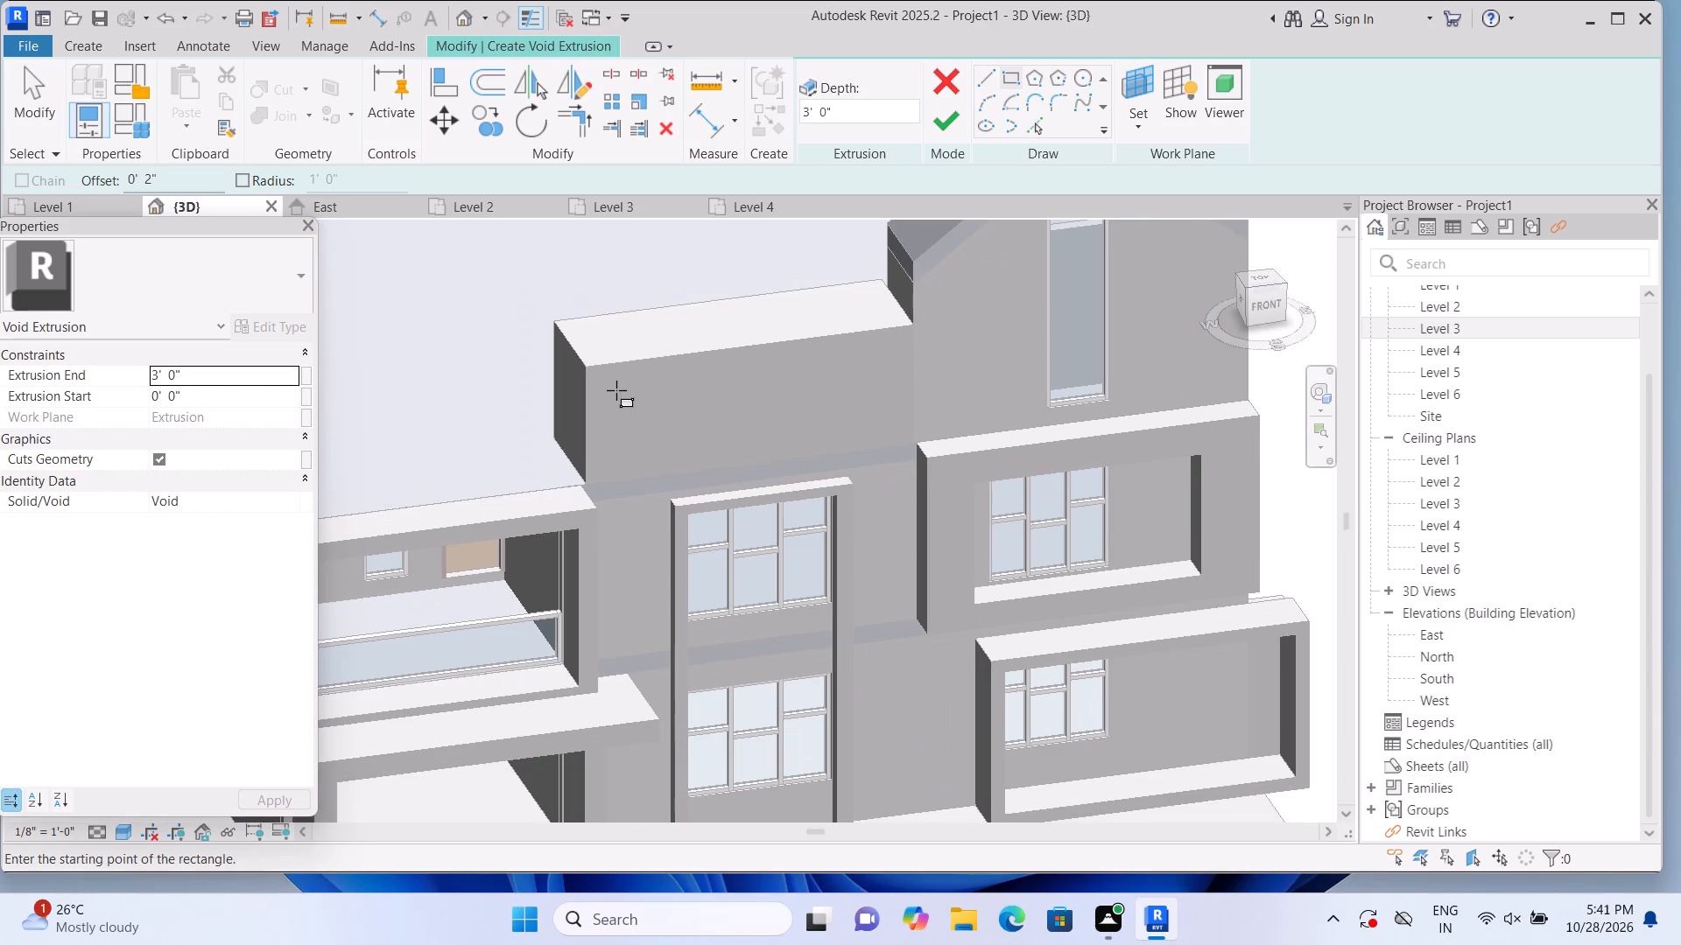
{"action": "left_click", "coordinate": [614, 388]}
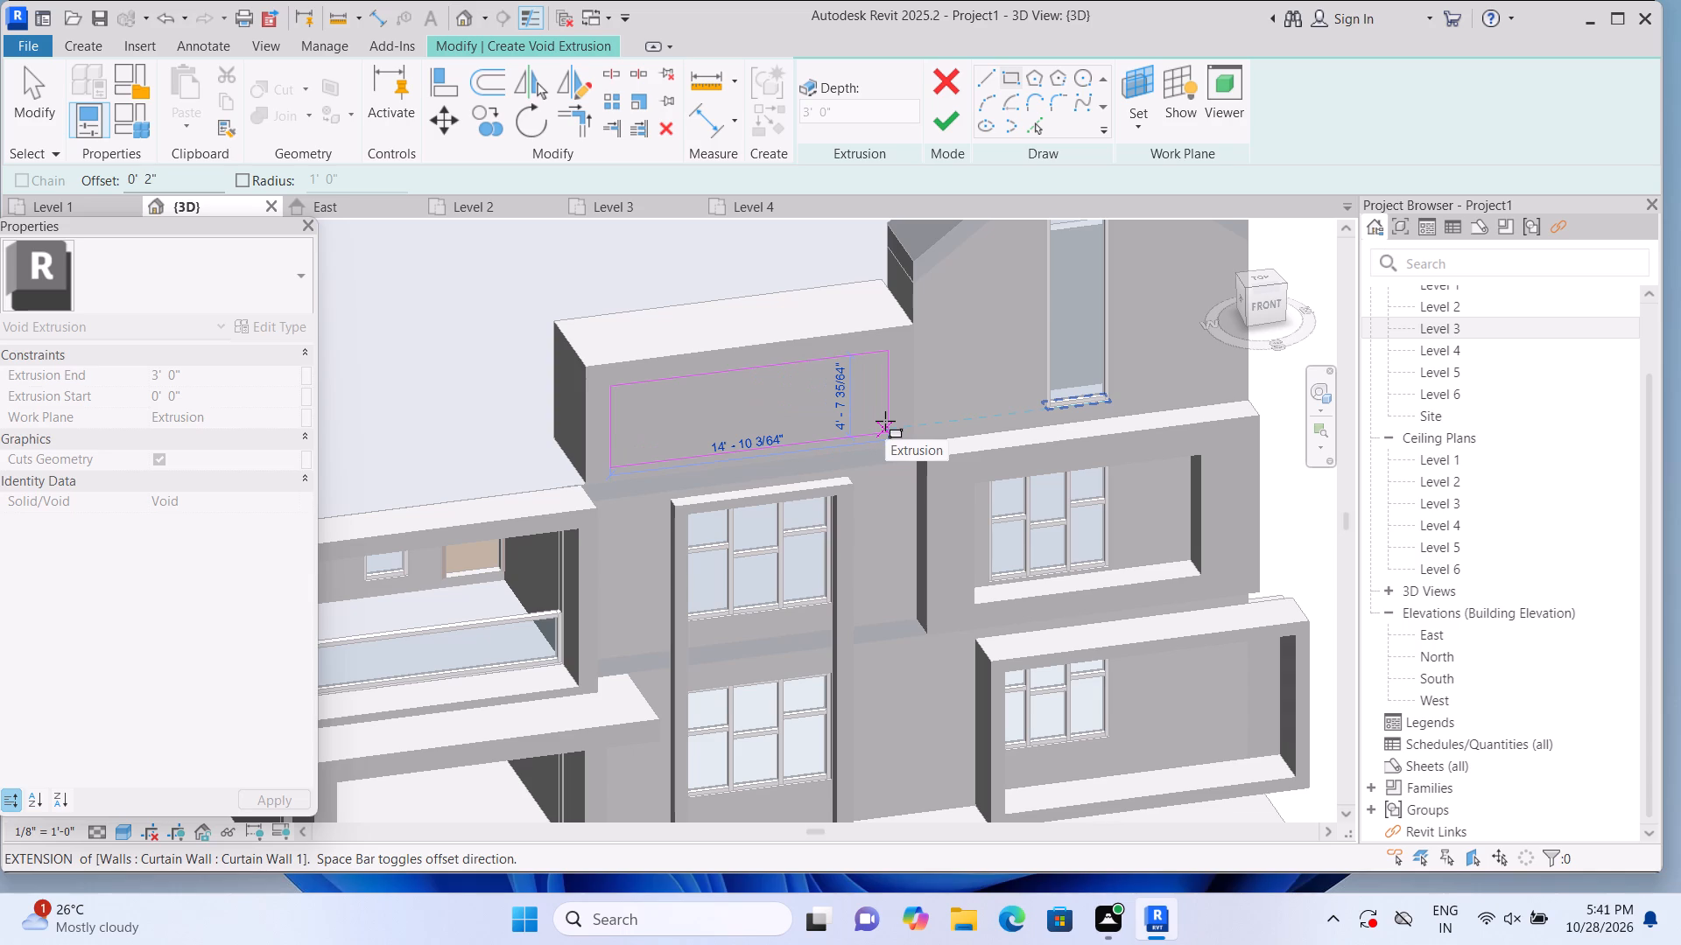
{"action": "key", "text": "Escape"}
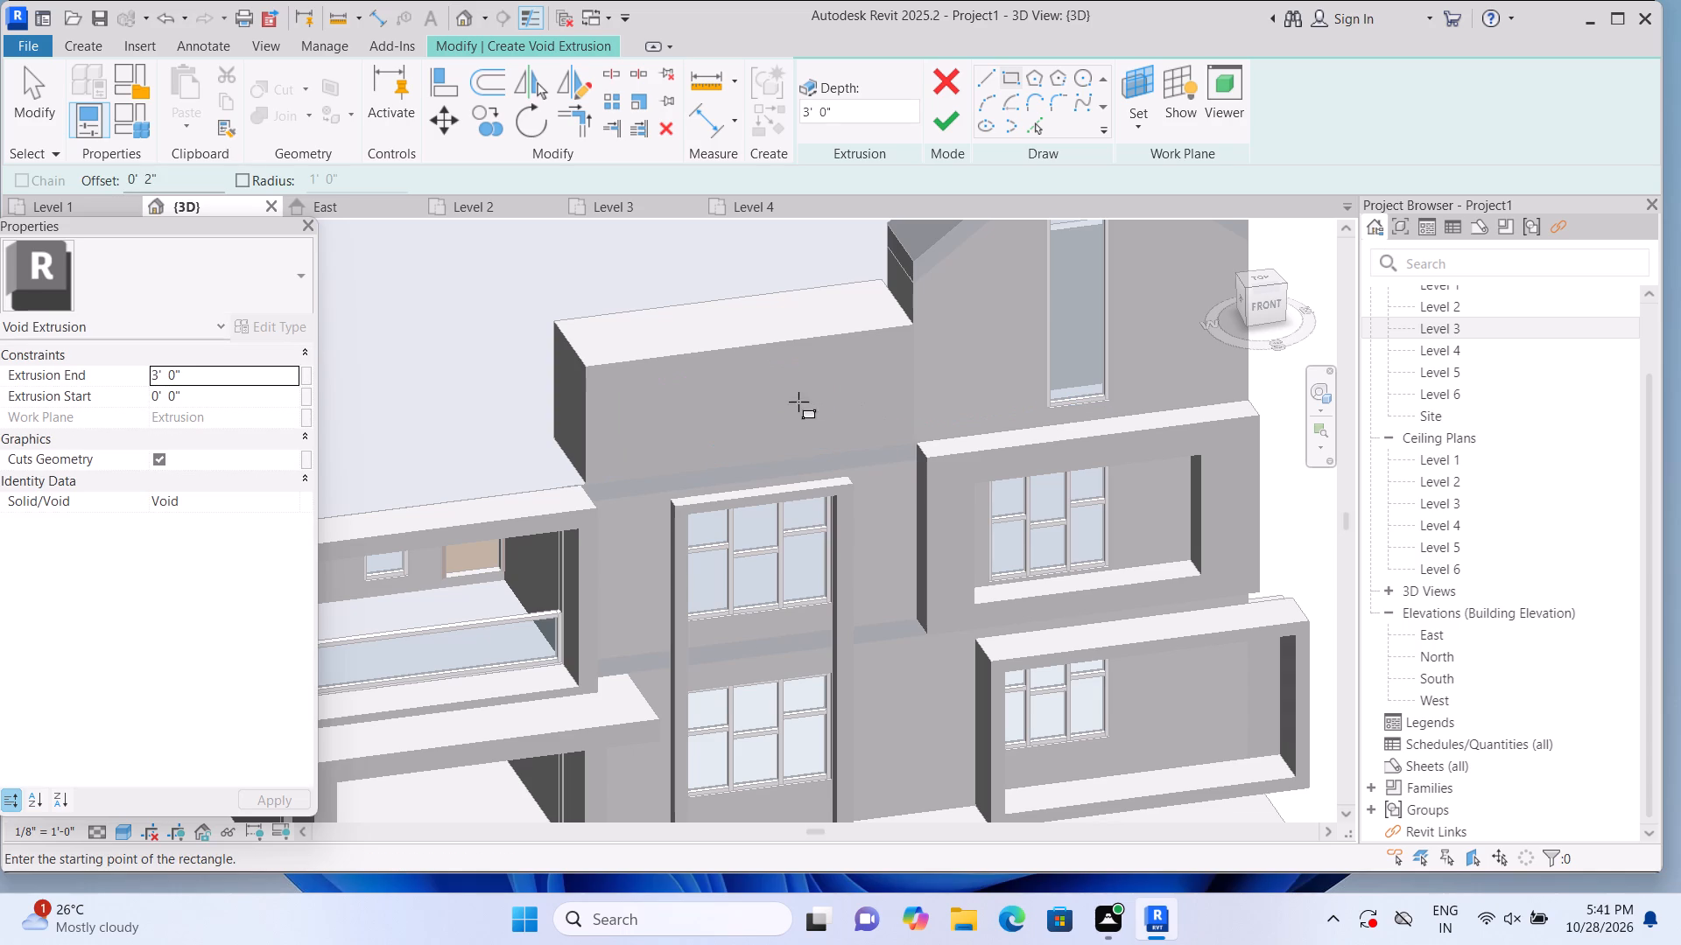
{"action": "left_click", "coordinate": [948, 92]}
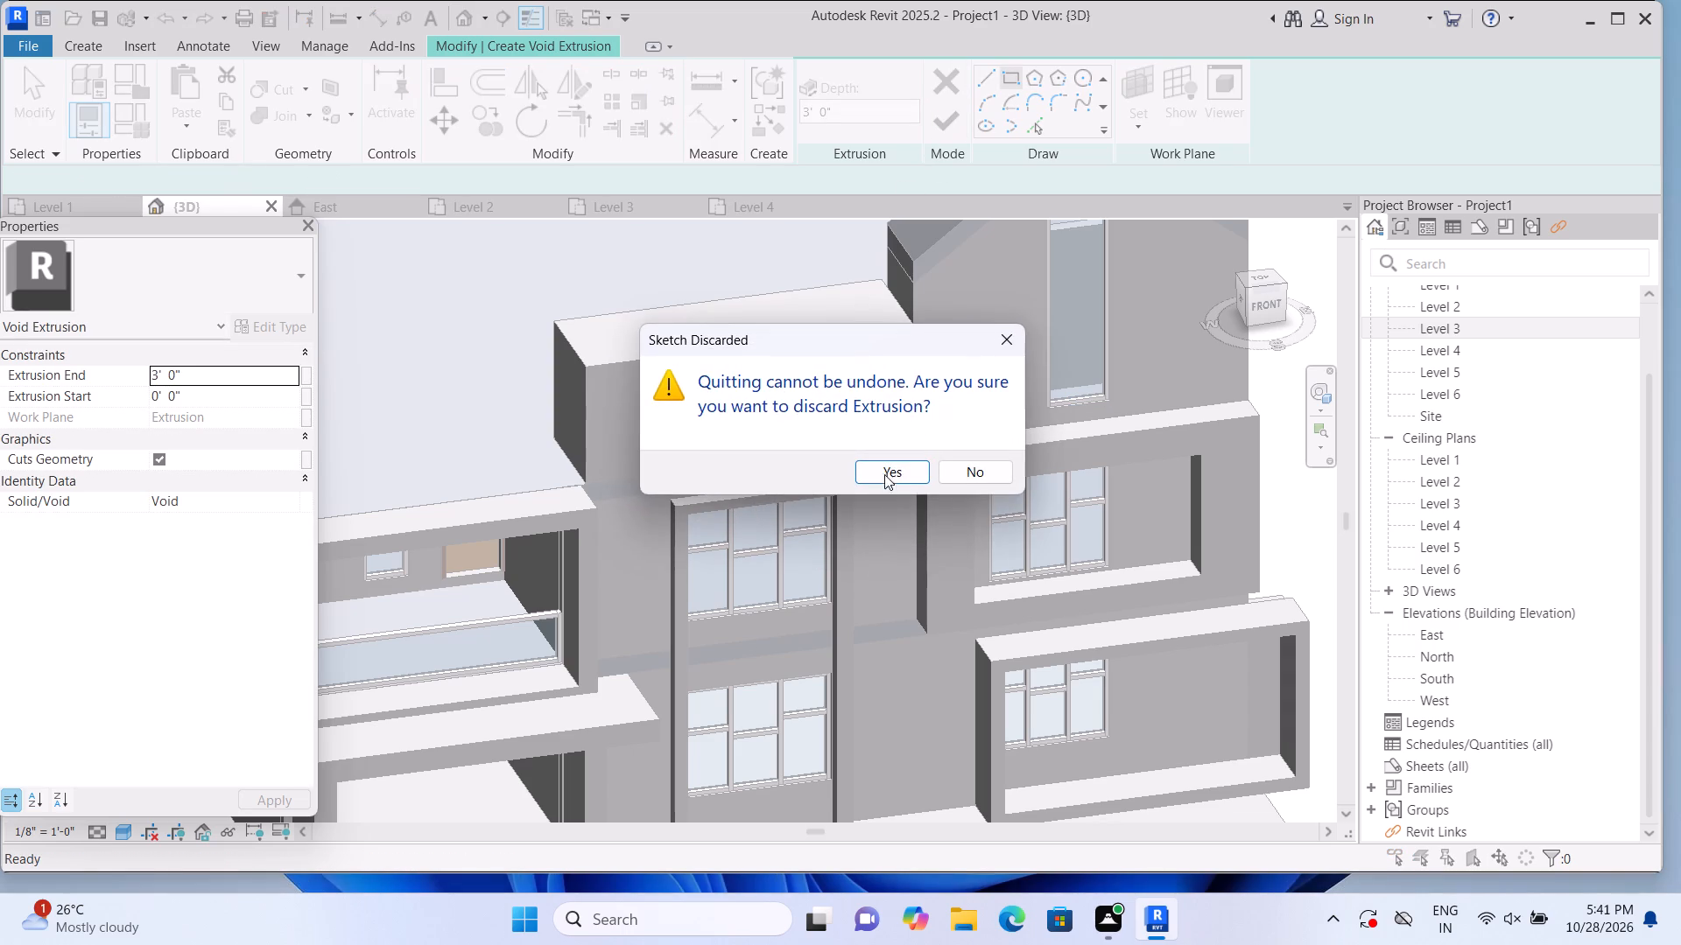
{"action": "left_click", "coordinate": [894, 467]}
Lengthen the roof block by pulling its end face farther away from the gabled enclosure, toward the balcony side.
{"action": "left_click", "coordinate": [951, 341]}
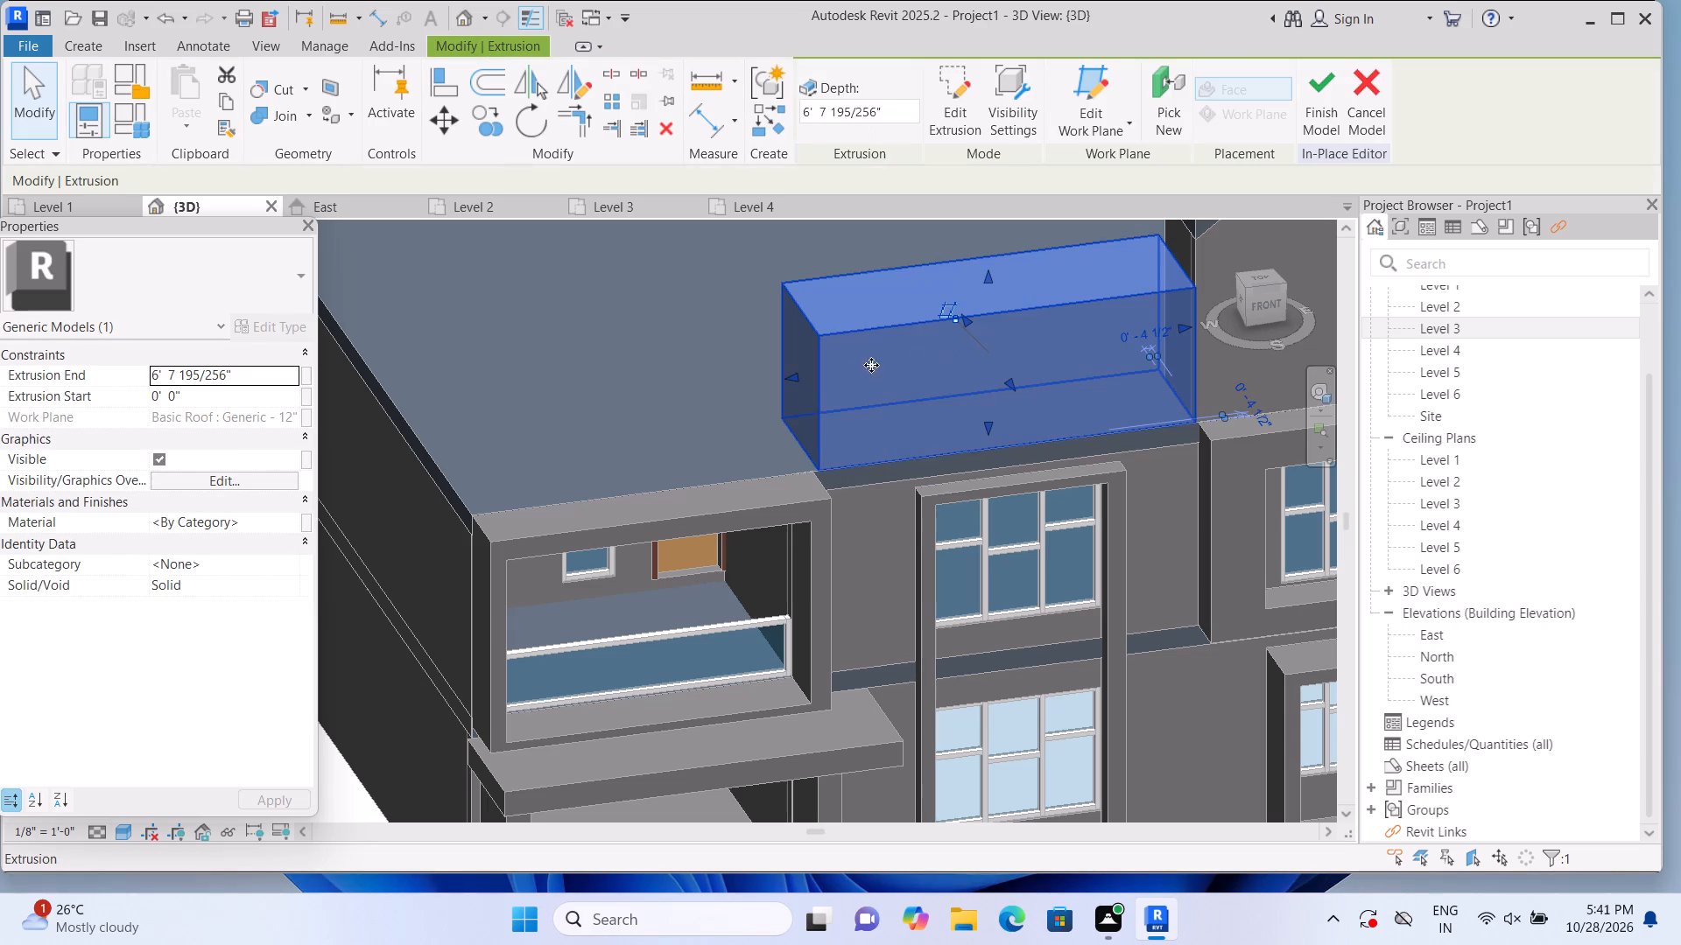
{"action": "left_click_drag", "start_coordinate": [790, 374], "coordinate": [780, 381]}
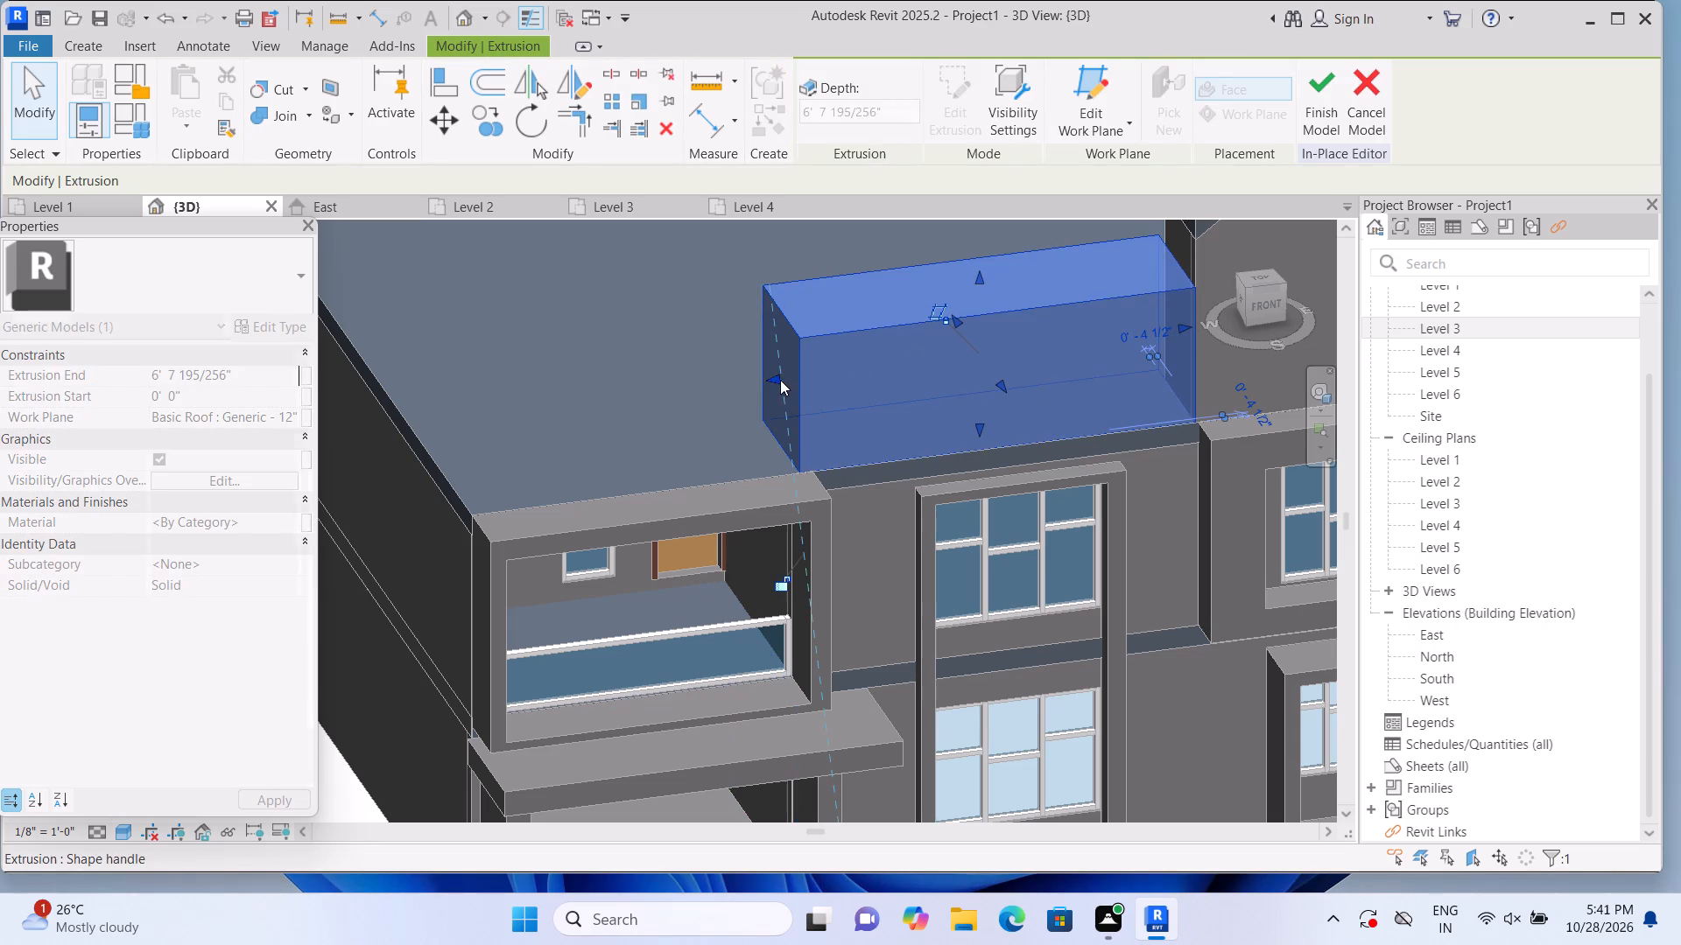
{"action": "left_click", "coordinate": [327, 766]}
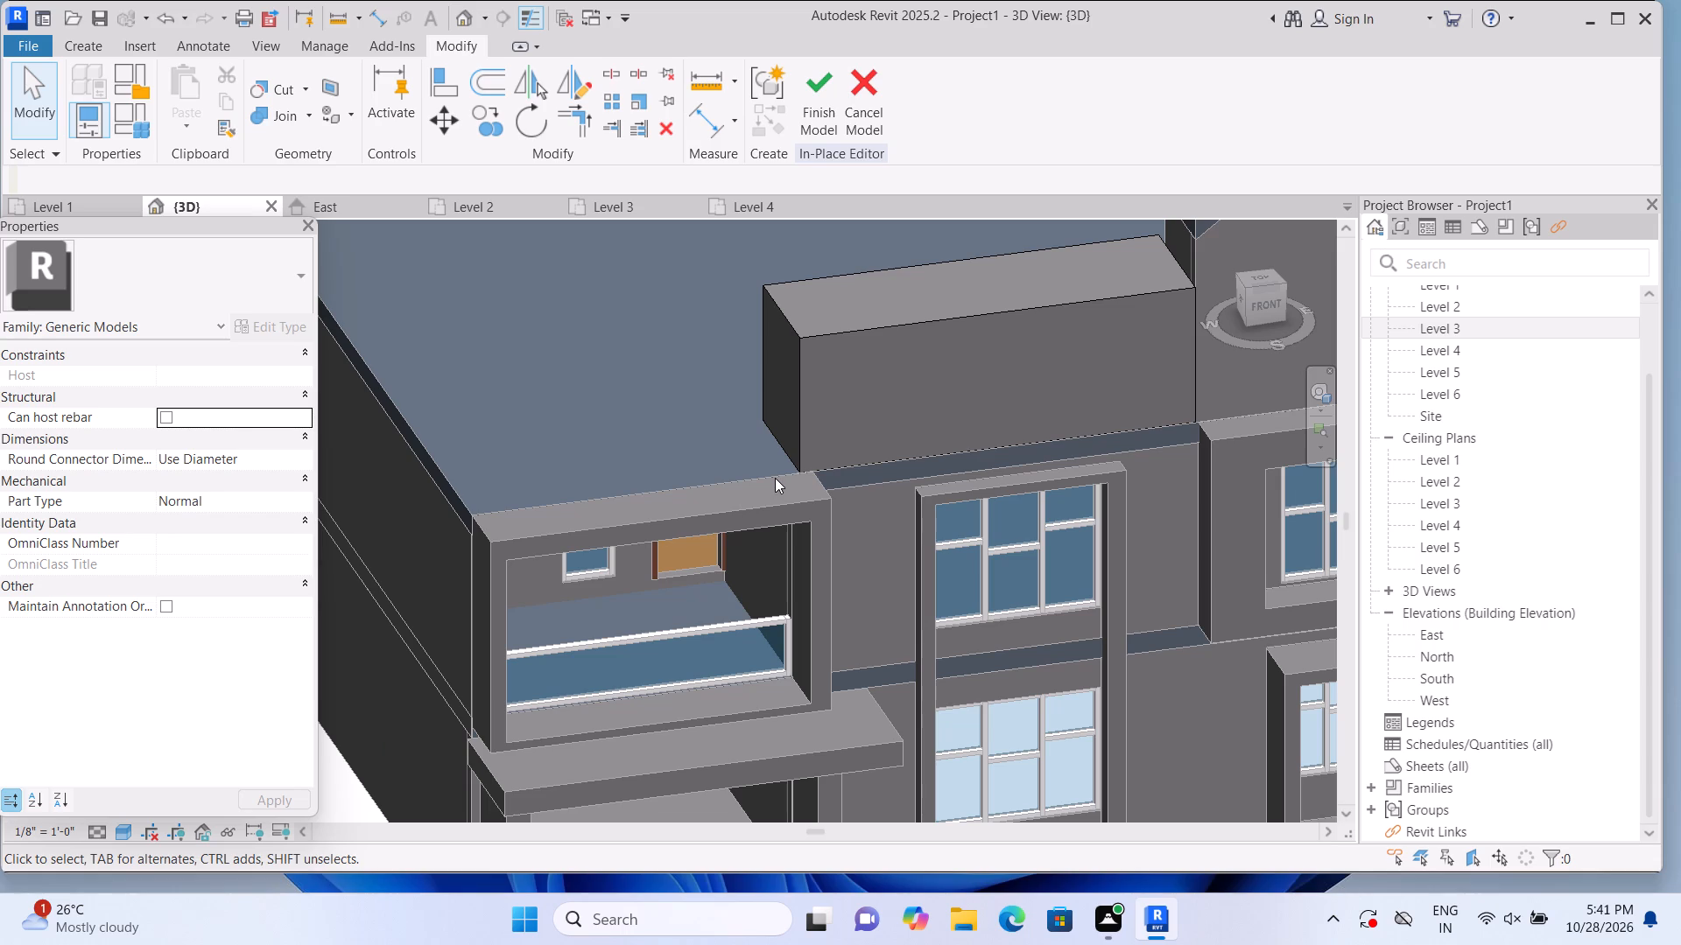
{"action": "left_click", "coordinate": [862, 430]}
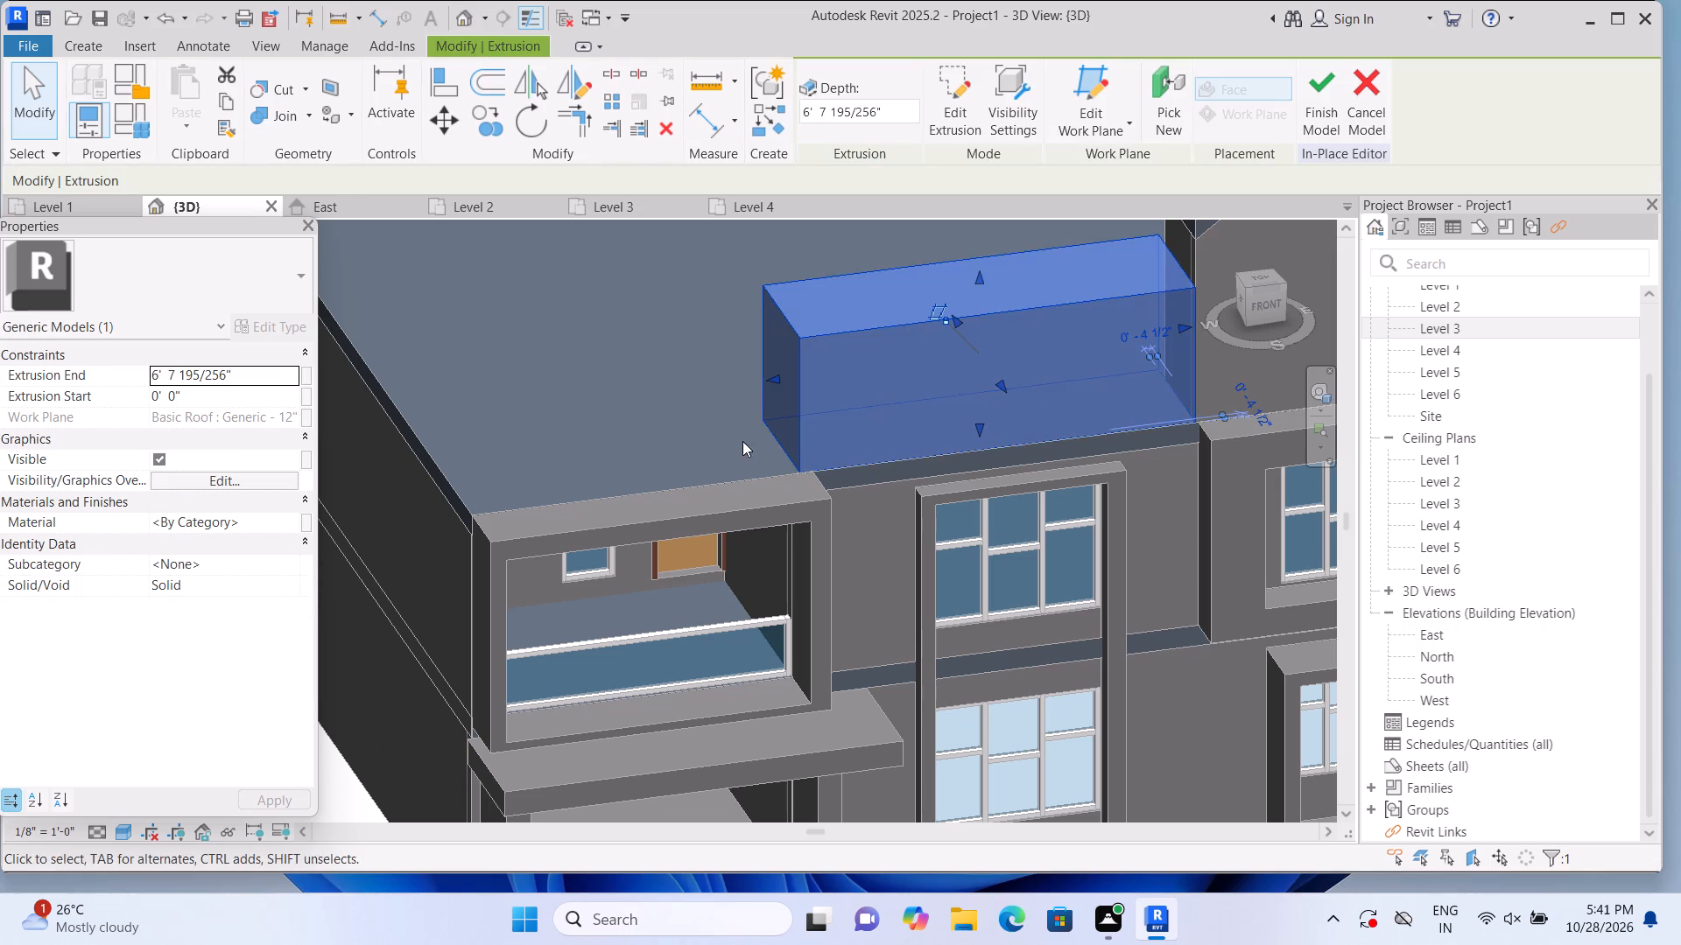
{"action": "left_click", "coordinate": [772, 379]}
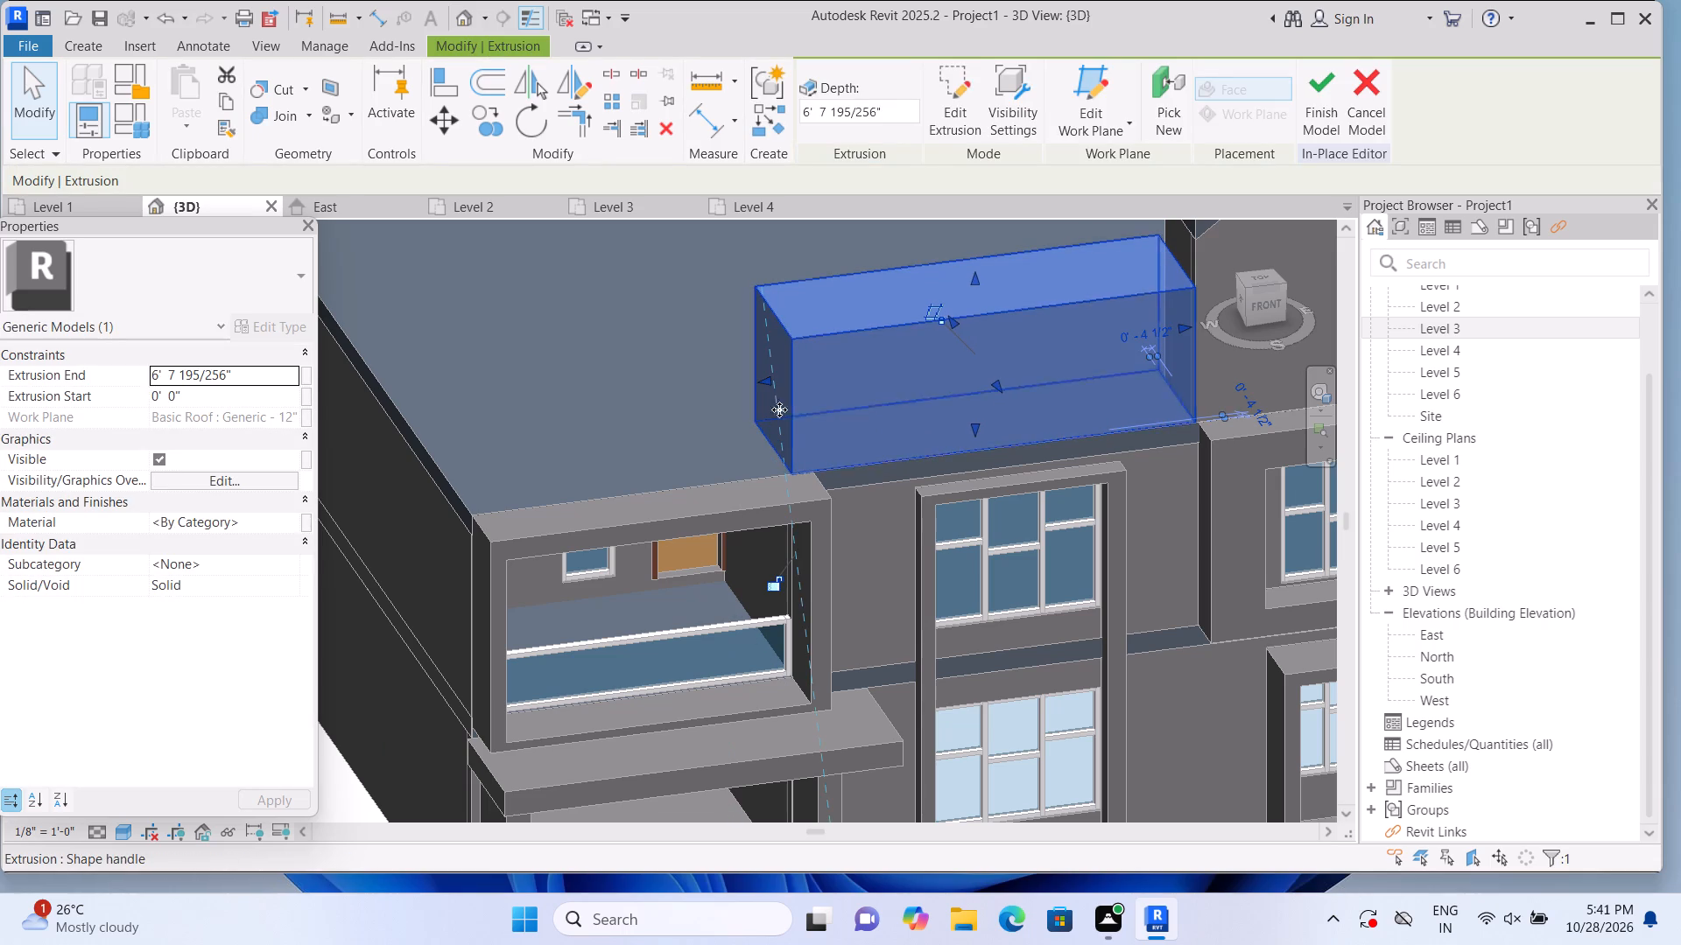
{"action": "left_click", "coordinate": [329, 767]}
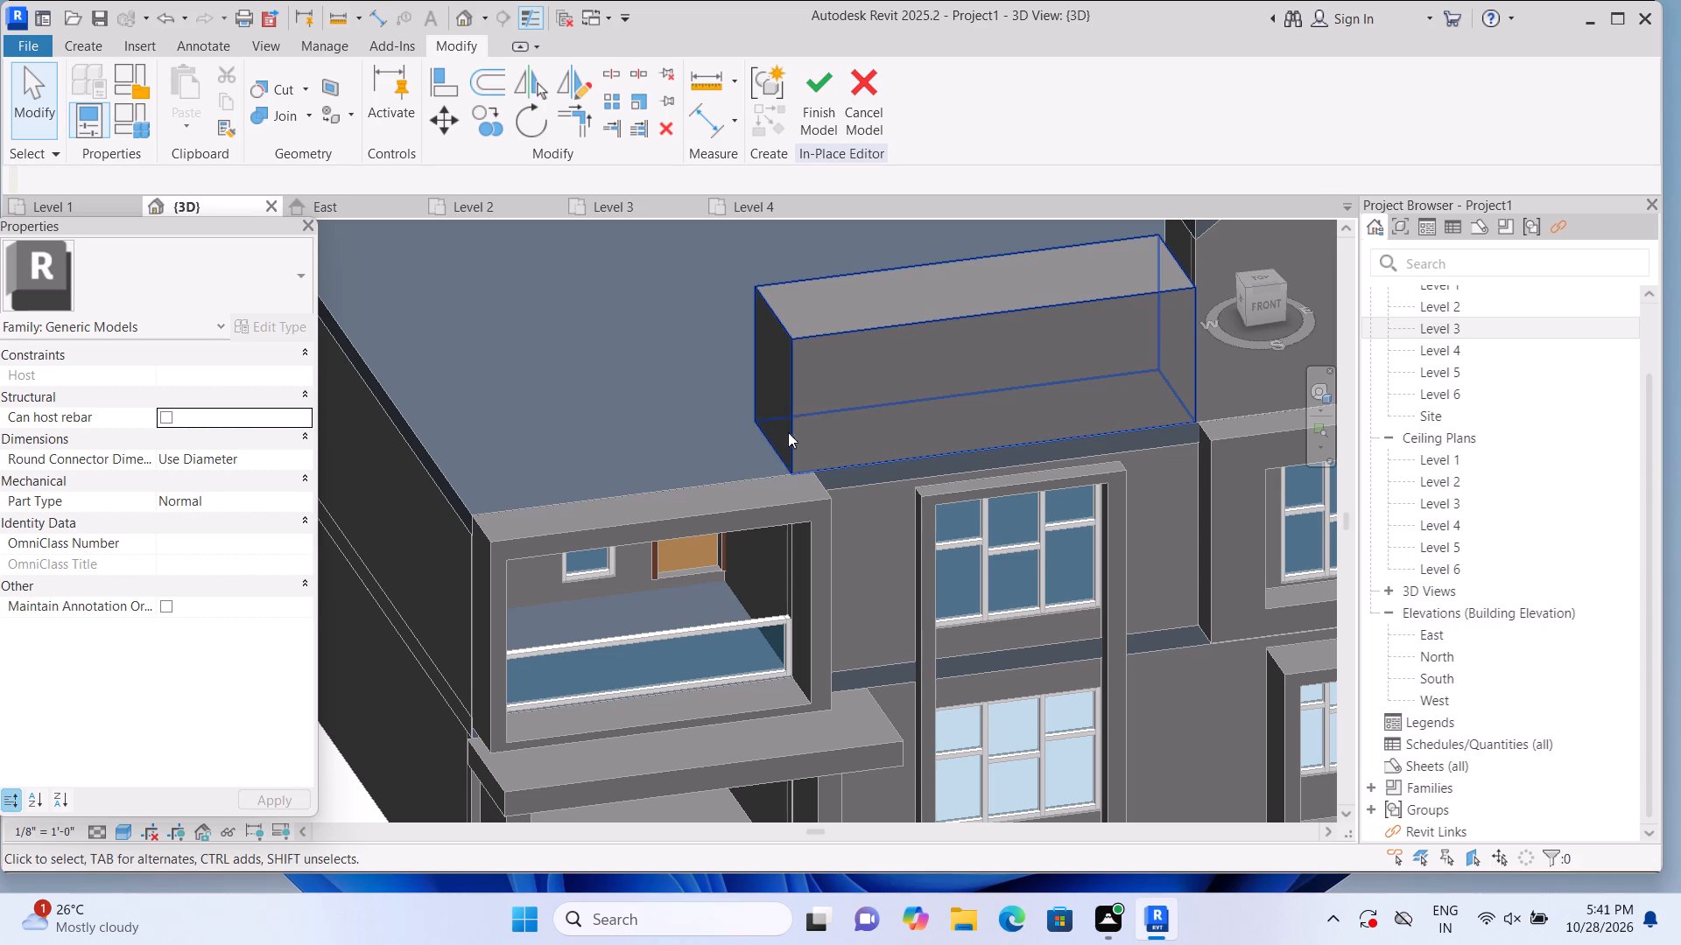
{"action": "left_click", "coordinate": [800, 409]}
{"action": "left_click", "coordinate": [769, 376]}
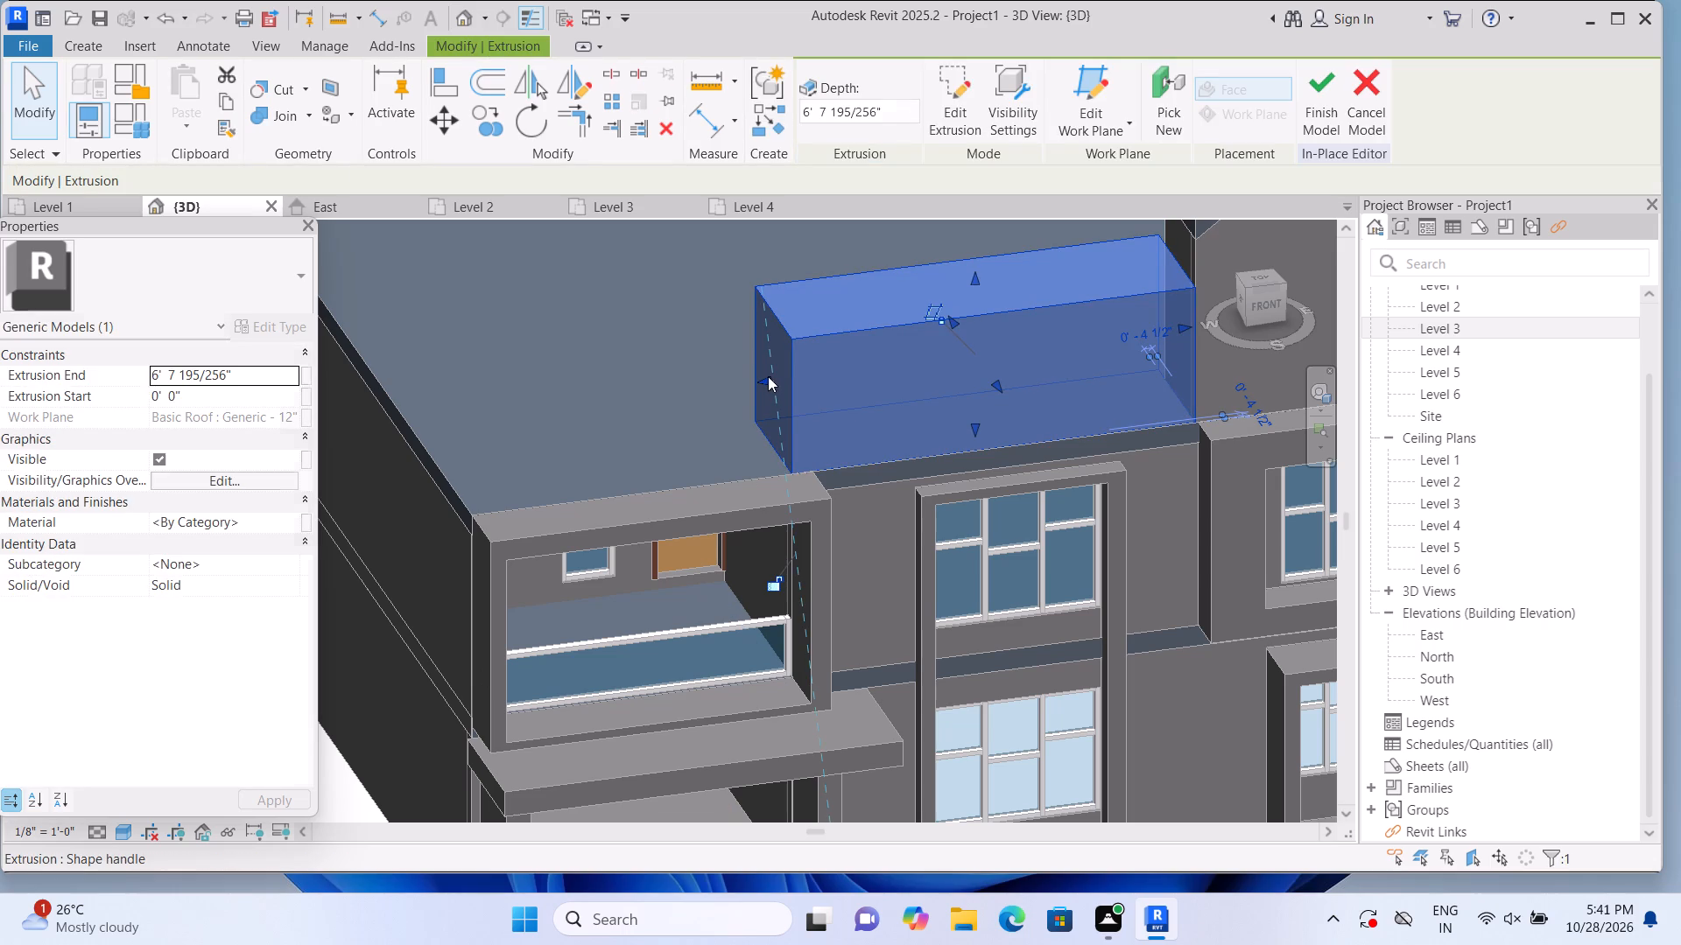
{"action": "left_click_drag", "start_coordinate": [768, 377], "coordinate": [758, 383]}
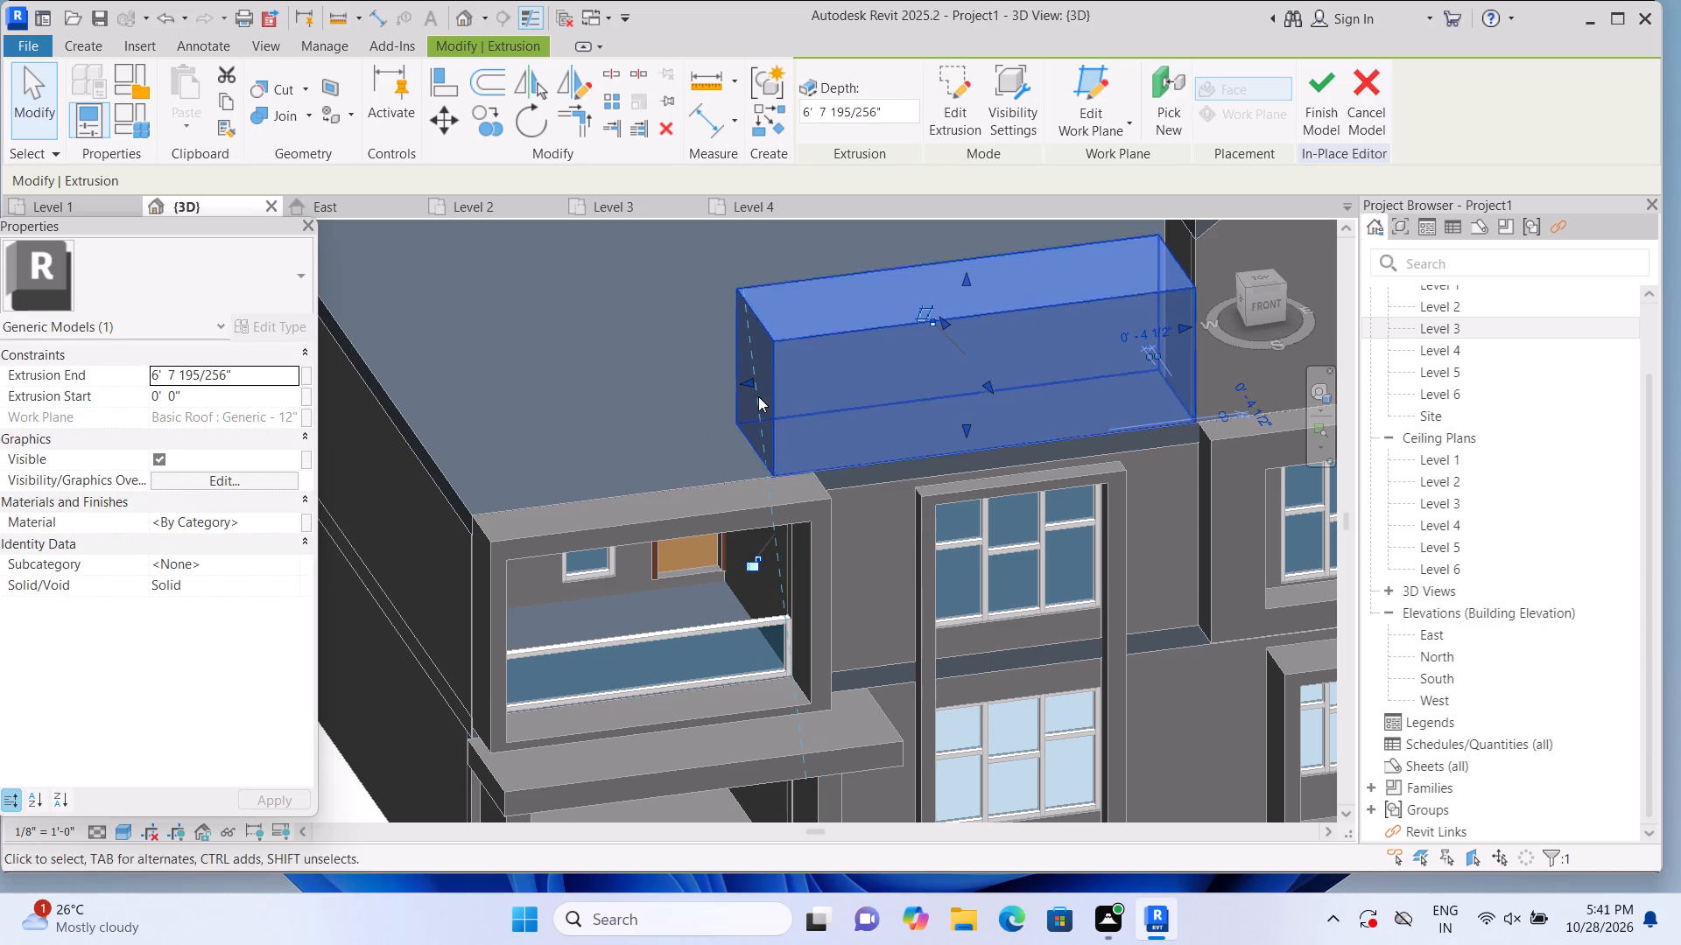
{"action": "left_click", "coordinate": [335, 774]}
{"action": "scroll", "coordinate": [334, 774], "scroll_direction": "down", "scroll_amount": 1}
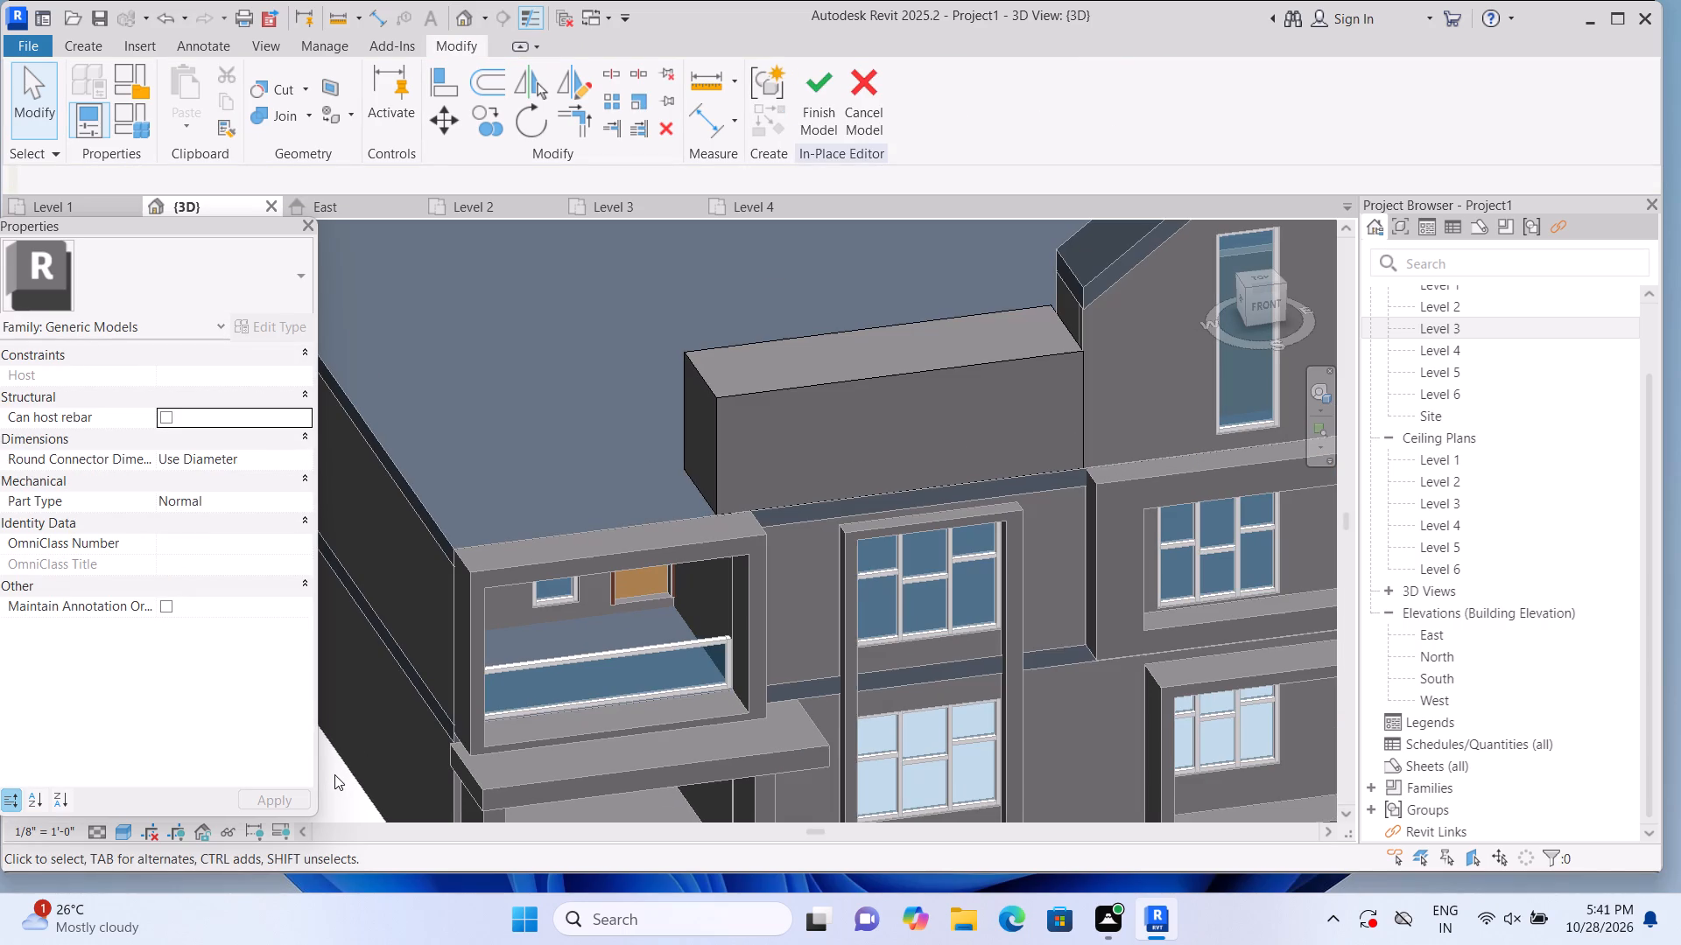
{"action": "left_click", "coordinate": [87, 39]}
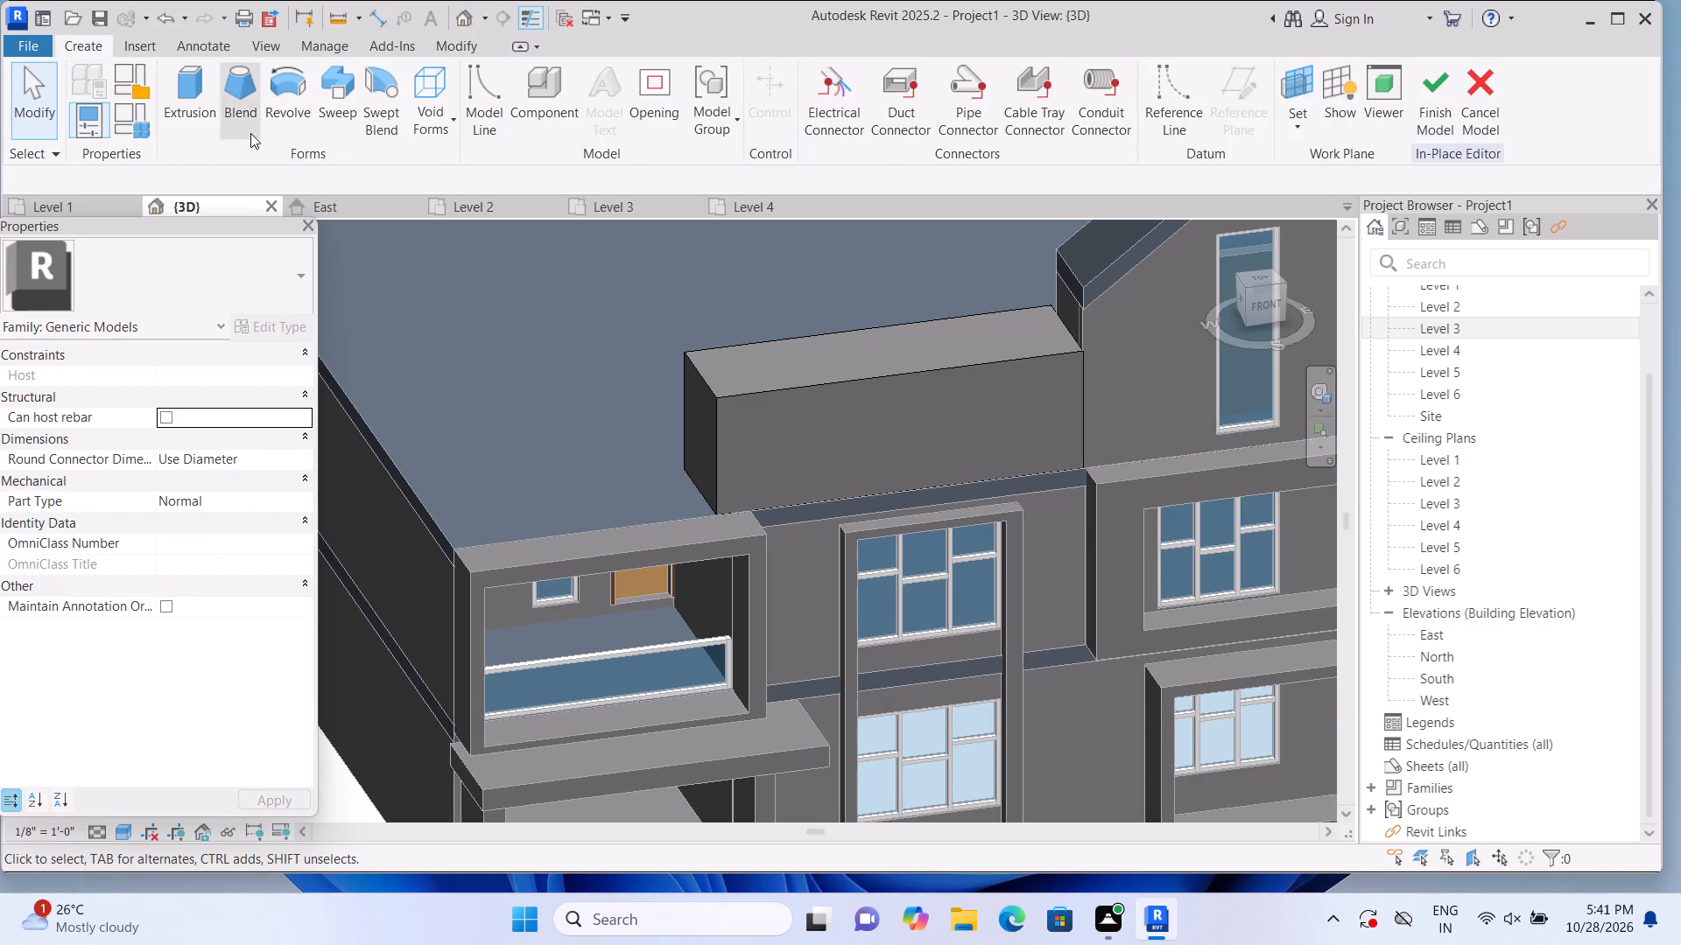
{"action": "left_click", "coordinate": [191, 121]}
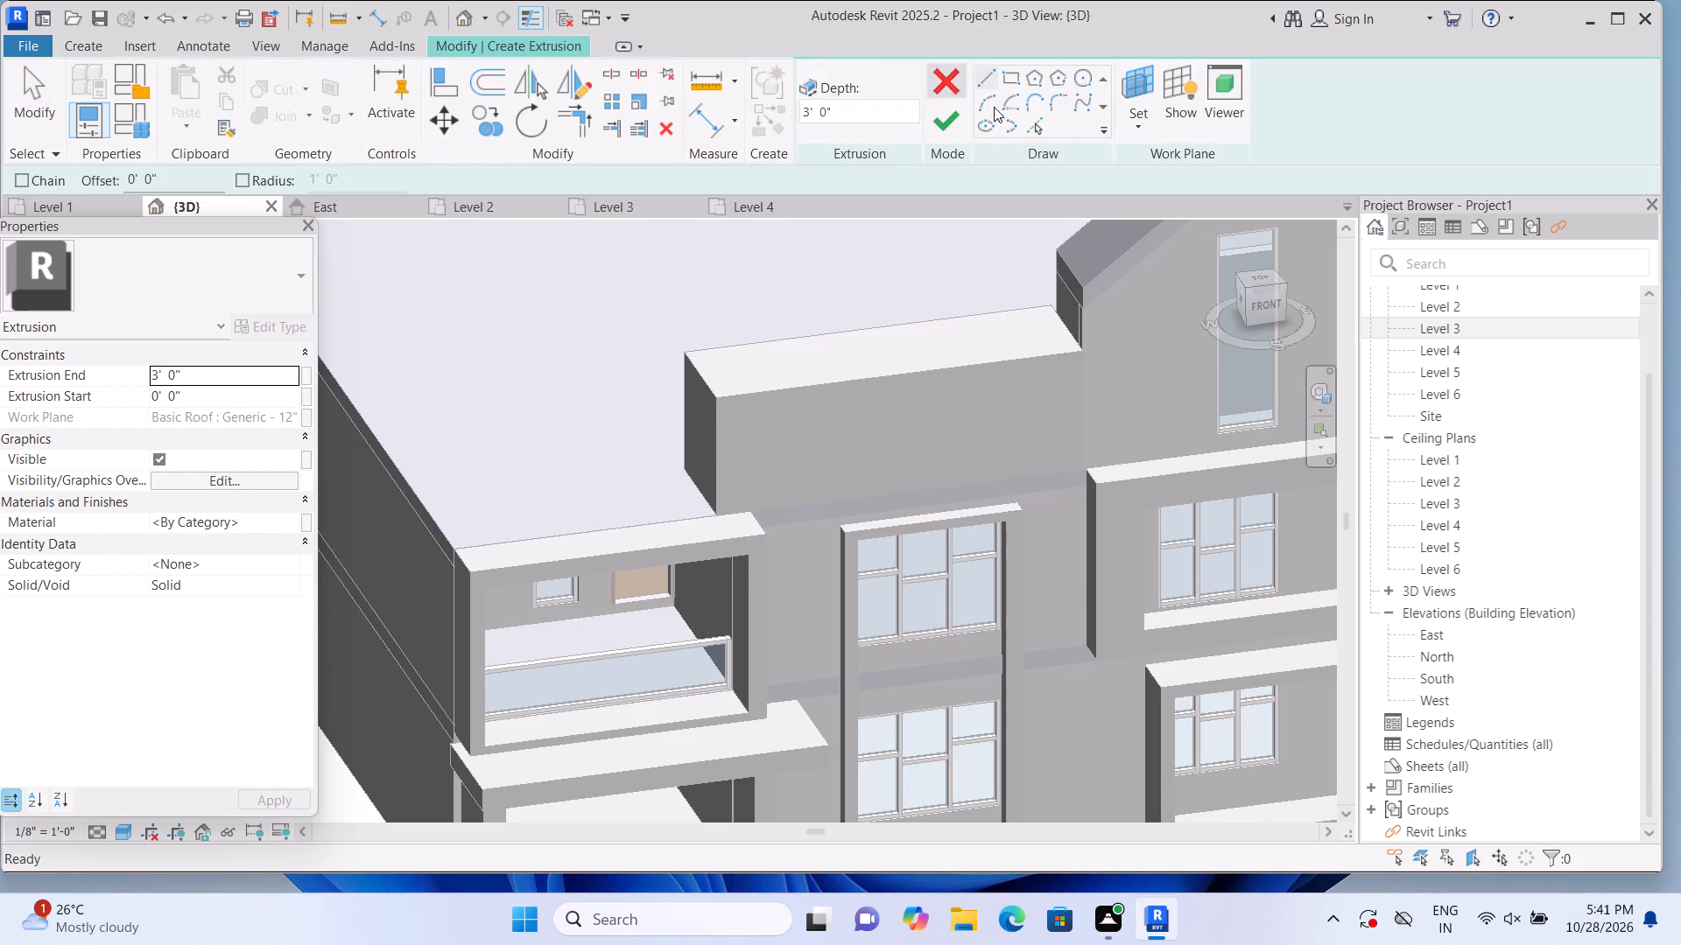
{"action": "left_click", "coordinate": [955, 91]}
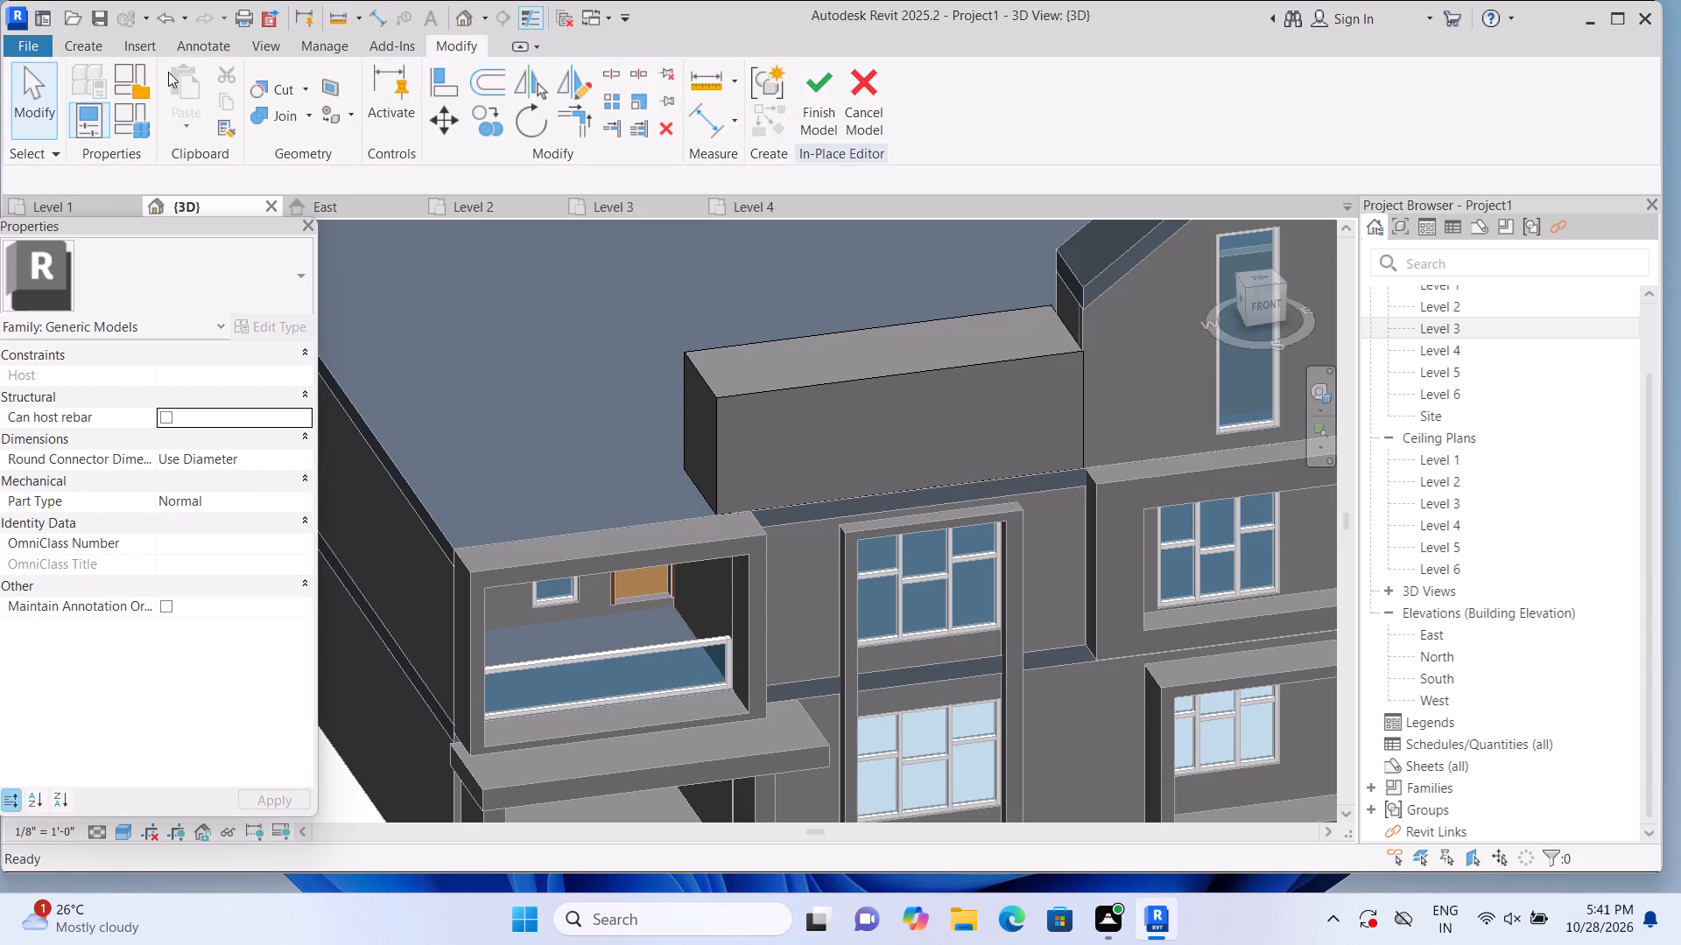
Start a void extrusion and set its work plane to the roof block's front face.
{"action": "left_click", "coordinate": [105, 43]}
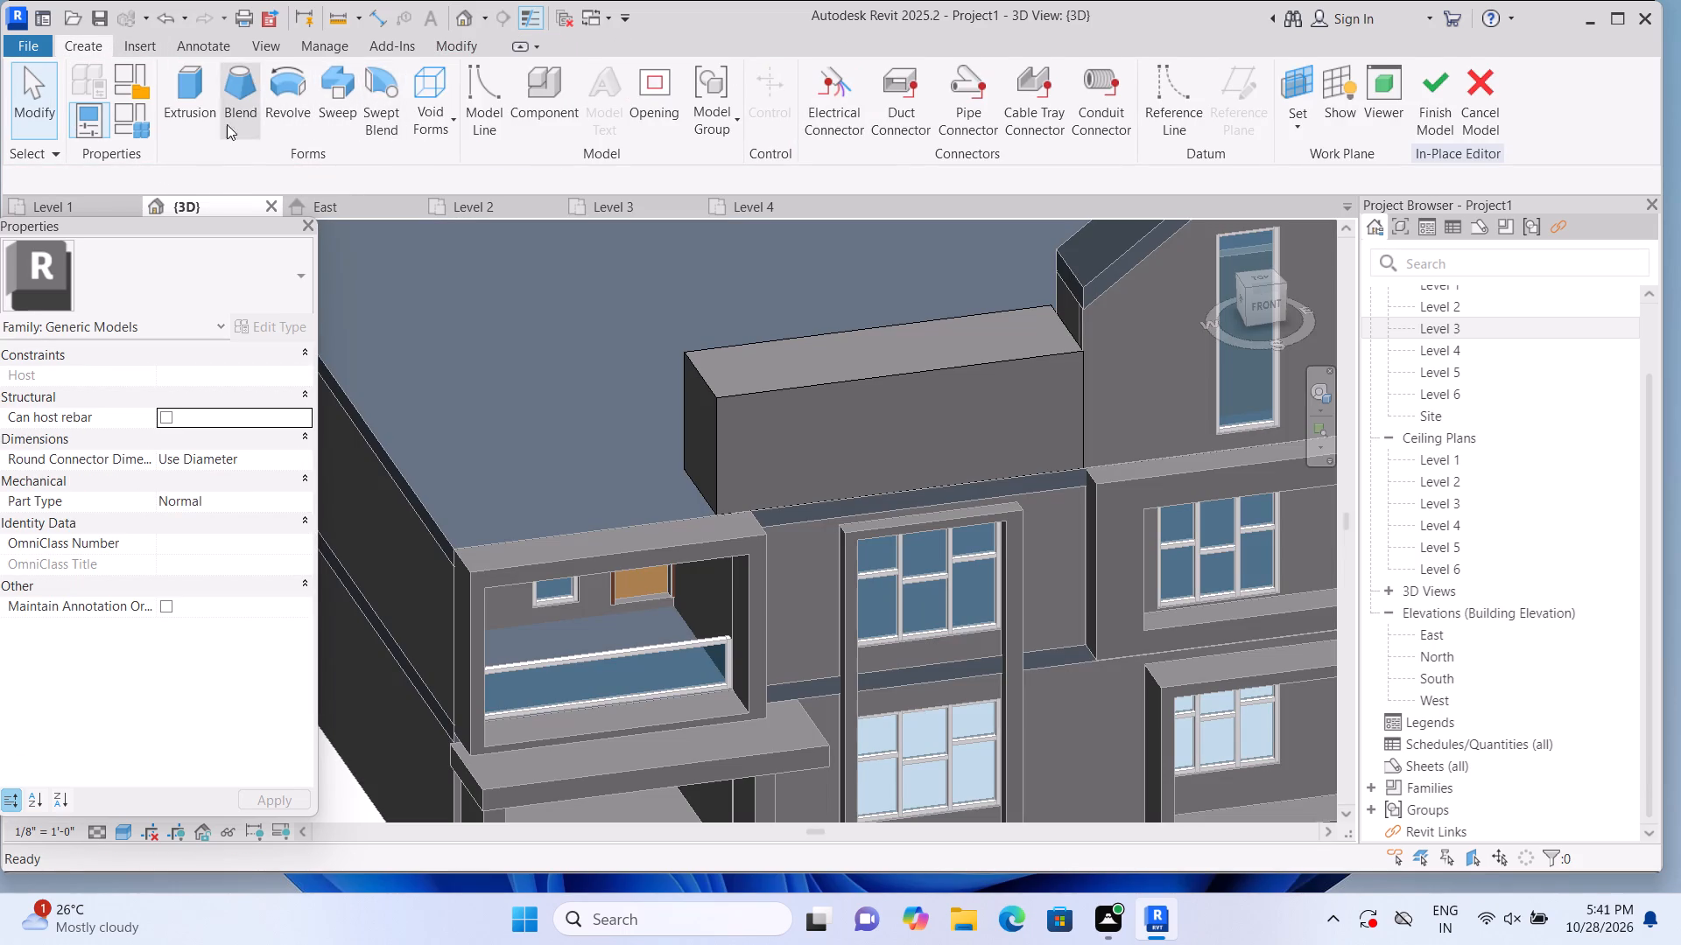
{"action": "left_click", "coordinate": [451, 120]}
{"action": "left_click", "coordinate": [454, 154]}
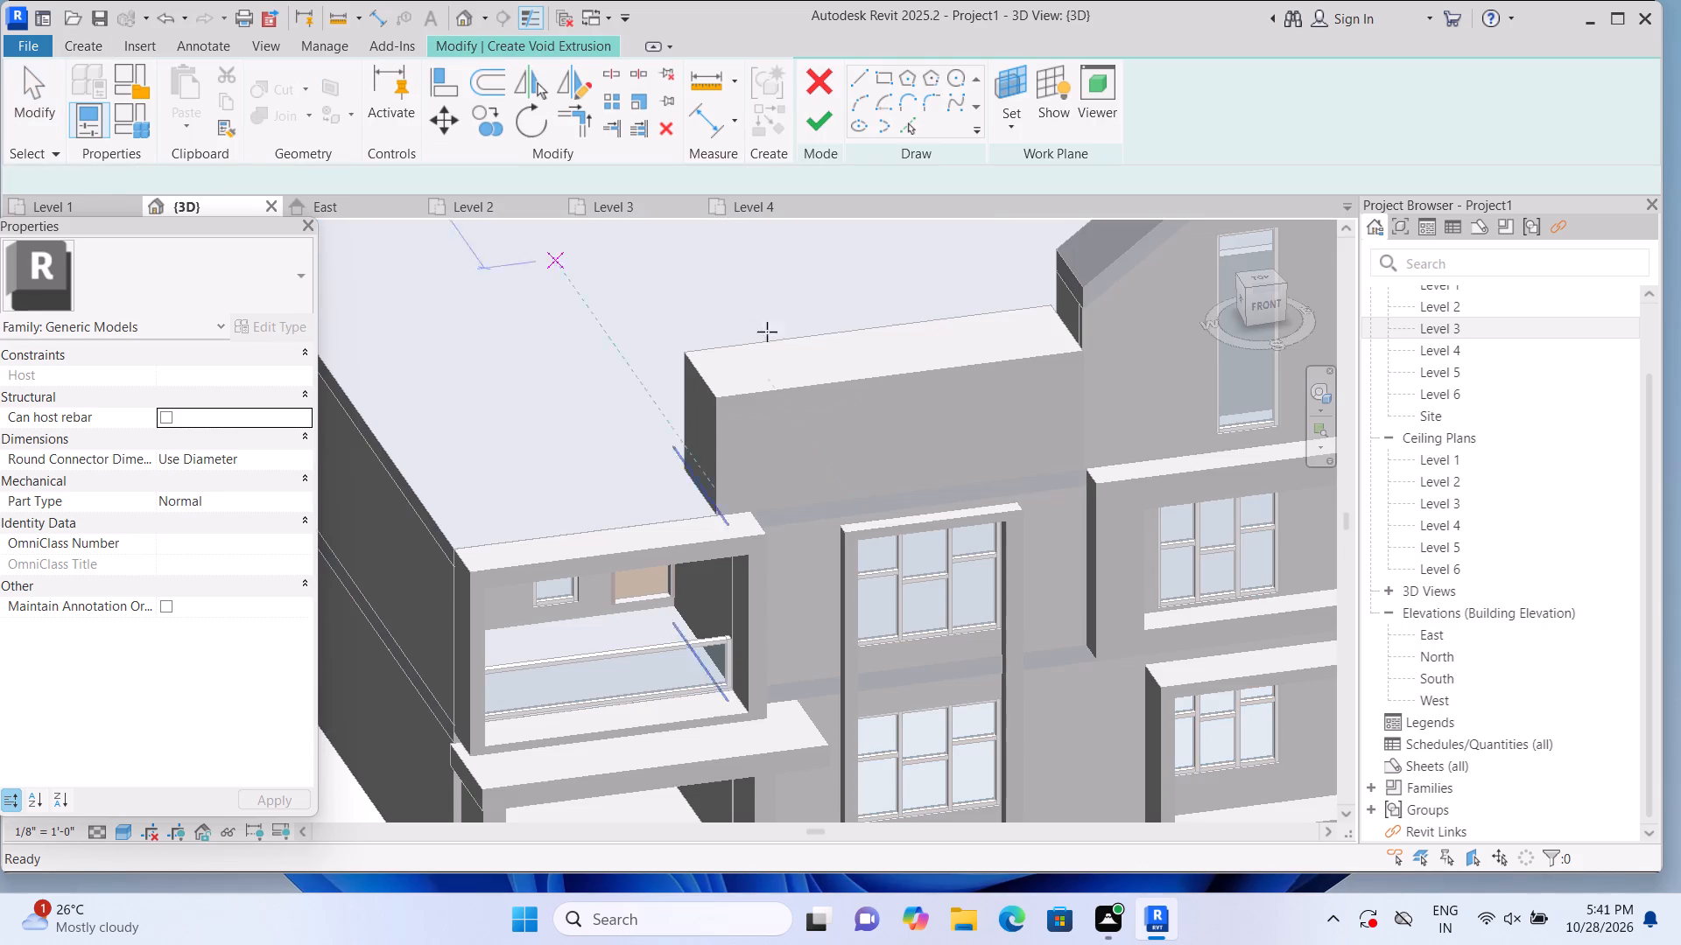
{"action": "left_click", "coordinate": [1126, 128]}
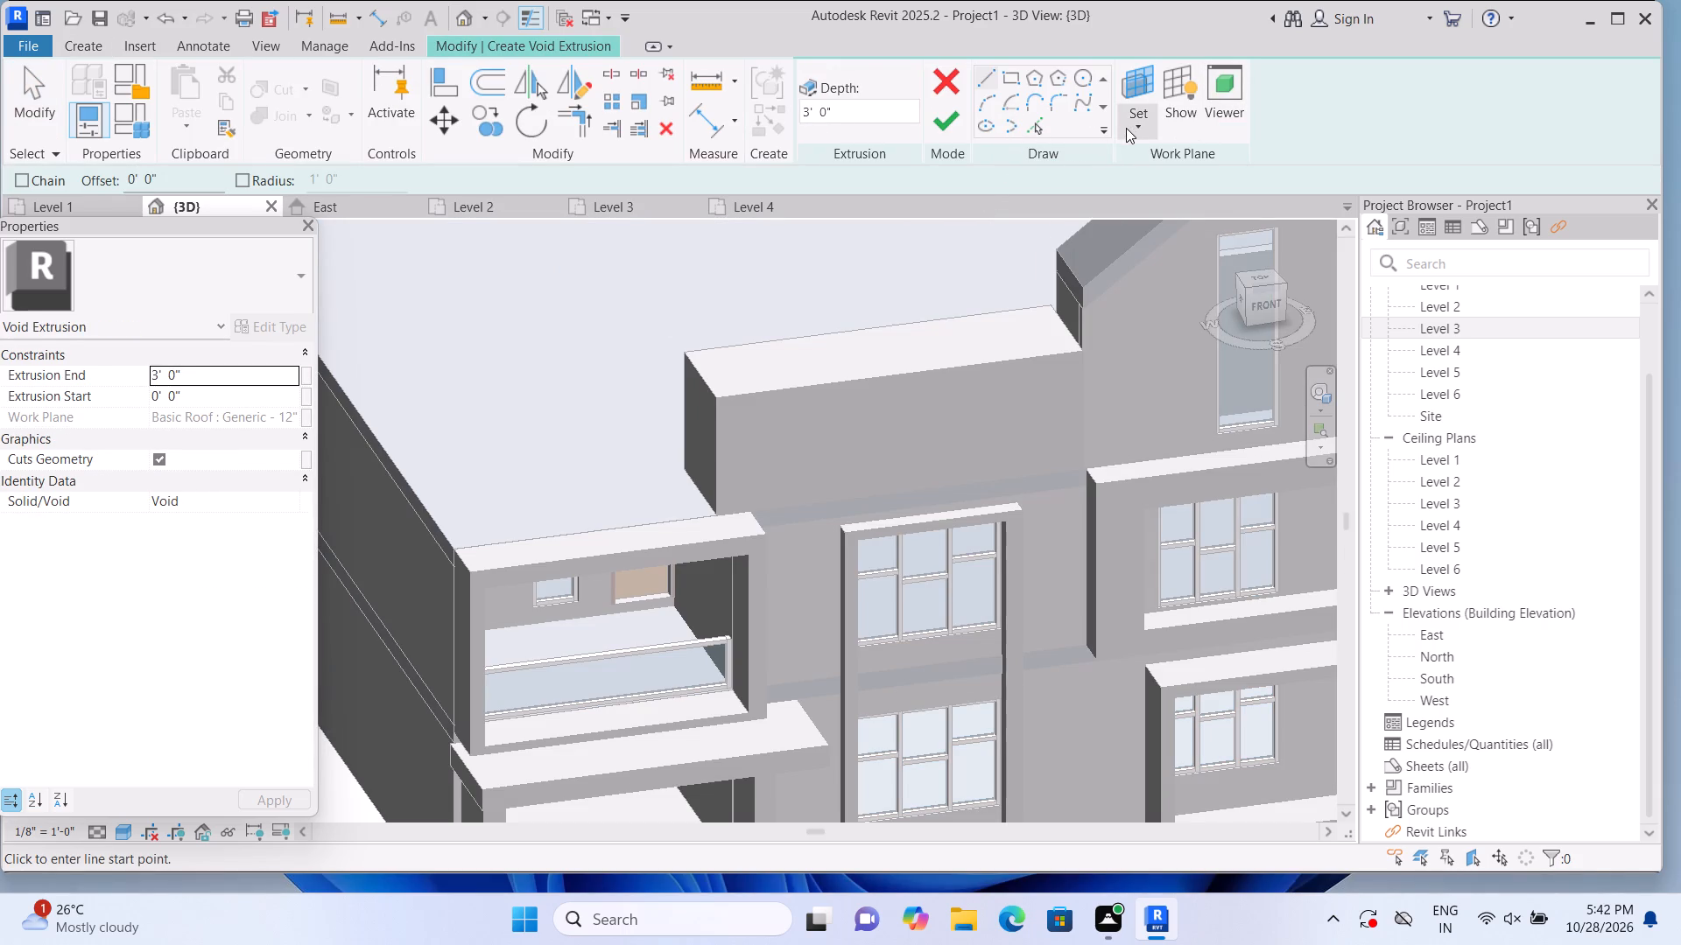
{"action": "left_click", "coordinate": [1139, 204]}
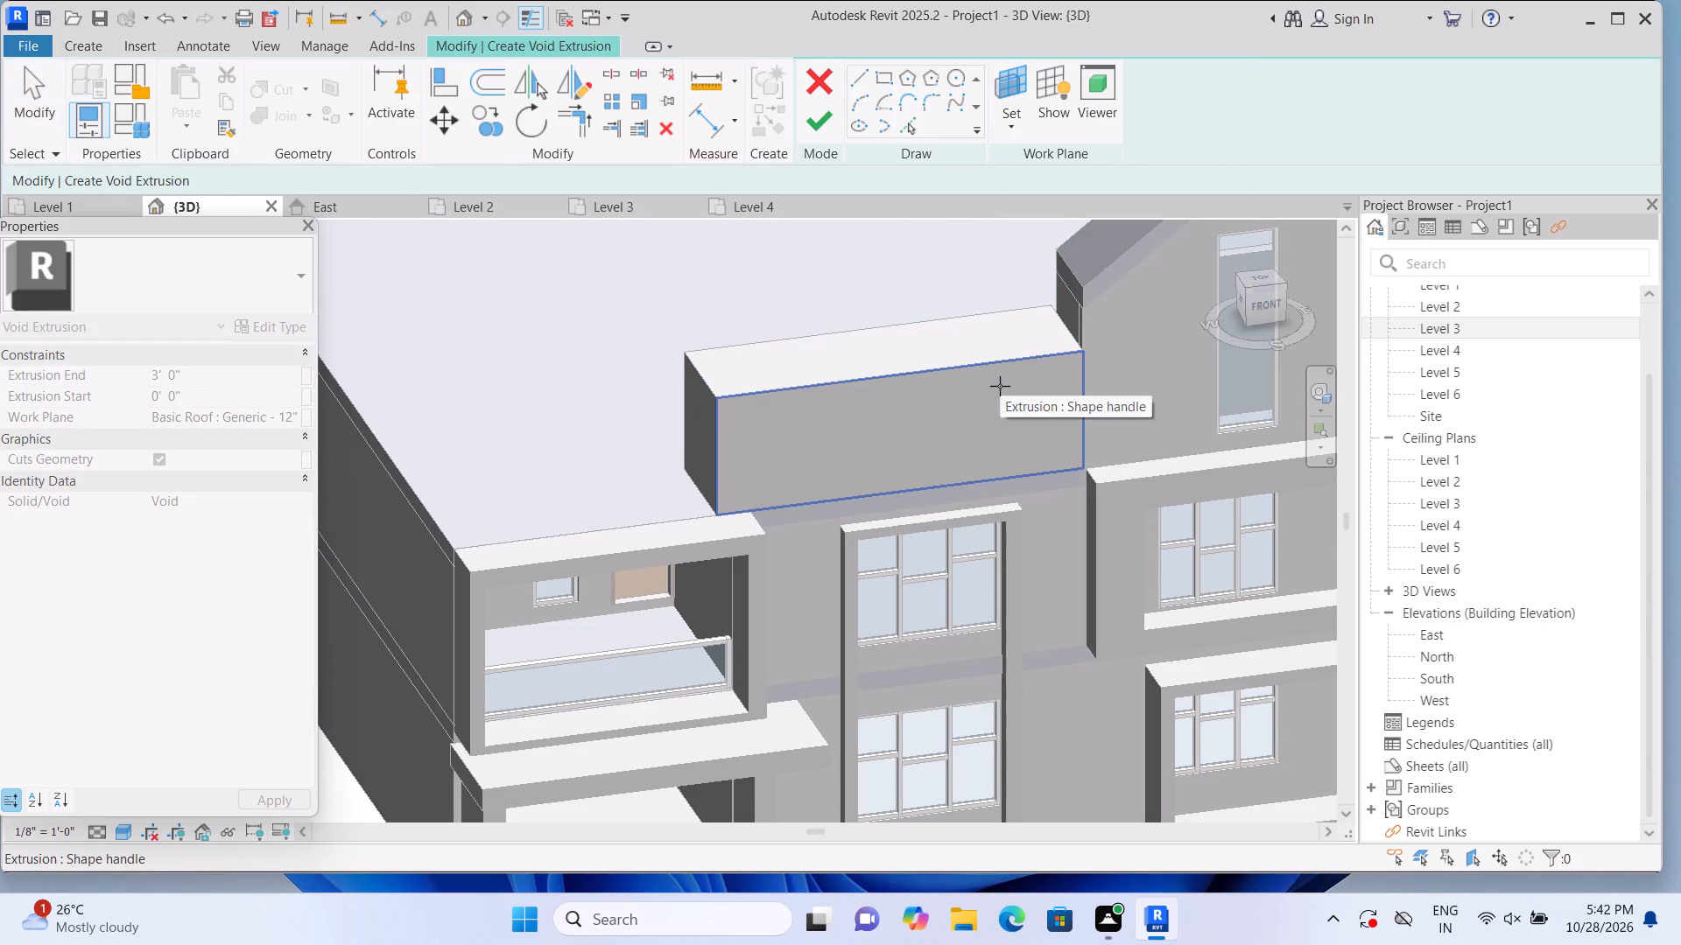
{"action": "left_click", "coordinate": [1000, 386]}
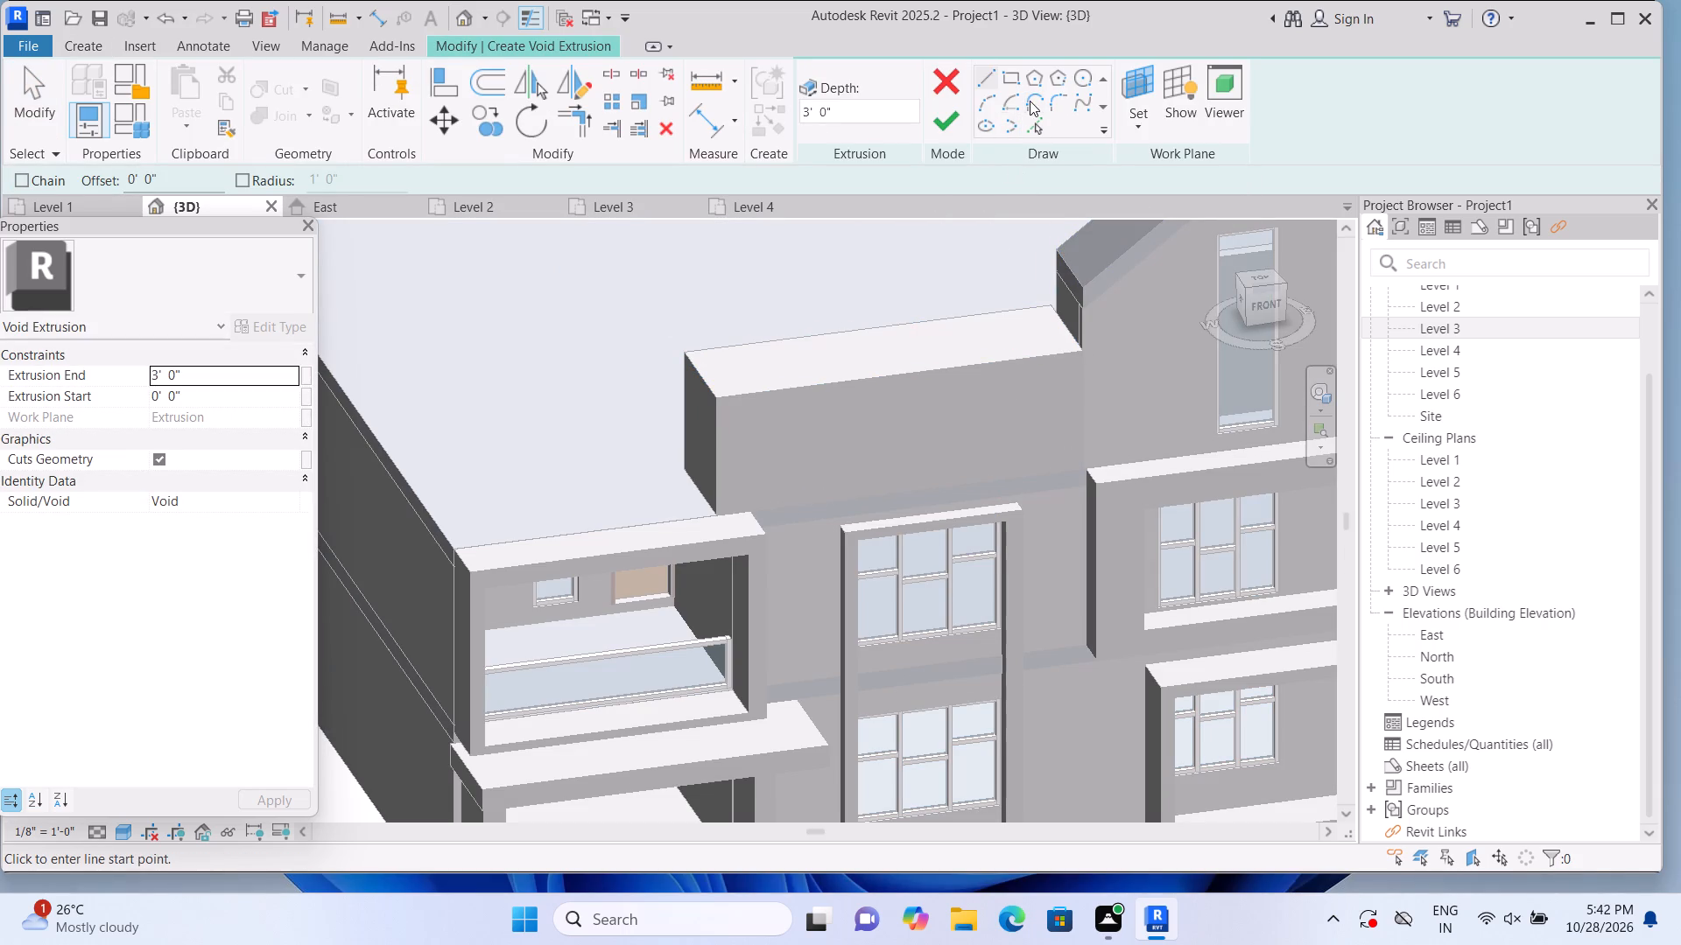
Sketch a rectangle with a 2" offset inside the roof block's front face, about 17' wide and 4' 9" high.
{"action": "left_click", "coordinate": [1005, 80]}
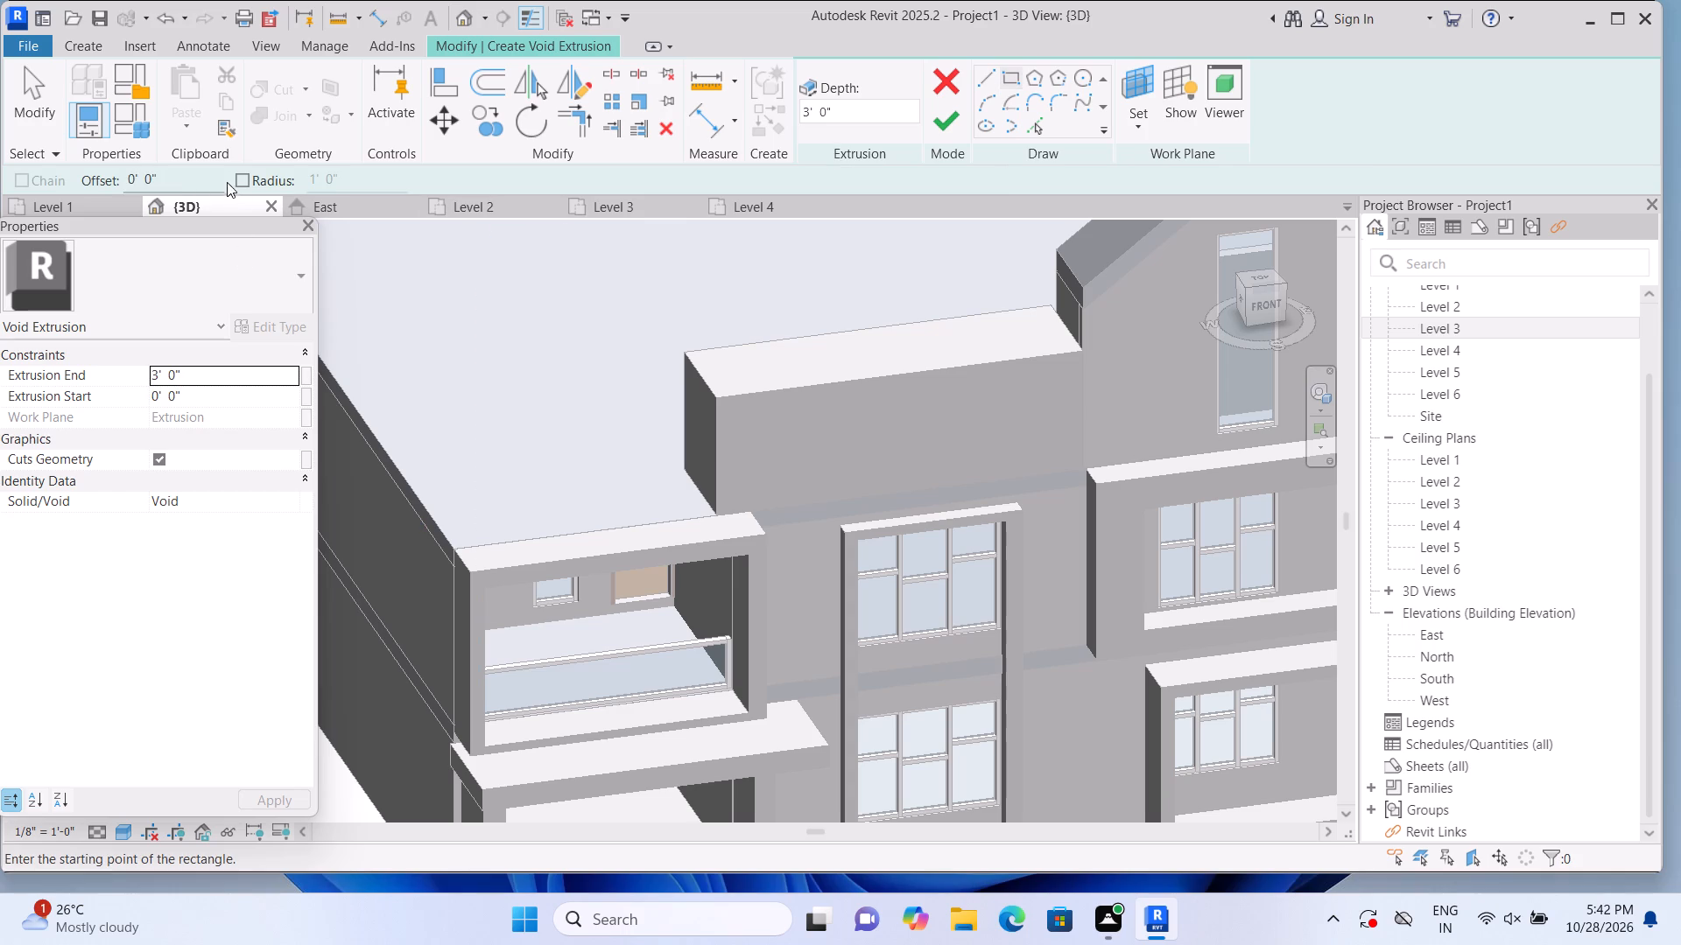
{"action": "left_click", "coordinate": [208, 177]}
{"action": "key", "text": "BackSpace"}
{"action": "key", "text": "BackSpace"}
{"action": "key", "text": "BackSpace"}
{"action": "key", "text": "BackSpace"}
{"action": "key", "text": "BackSpace"}
{"action": "key", "text": "BackSpace"}
{"action": "key", "text": "BackSpace"}
{"action": "key", "text": "BackSpace"}
{"action": "key", "text": "BackSpace"}
{"action": "key", "text": "2"}
{"action": "key", "text": "shift+quotedbl"}
{"action": "key", "text": "Return"}
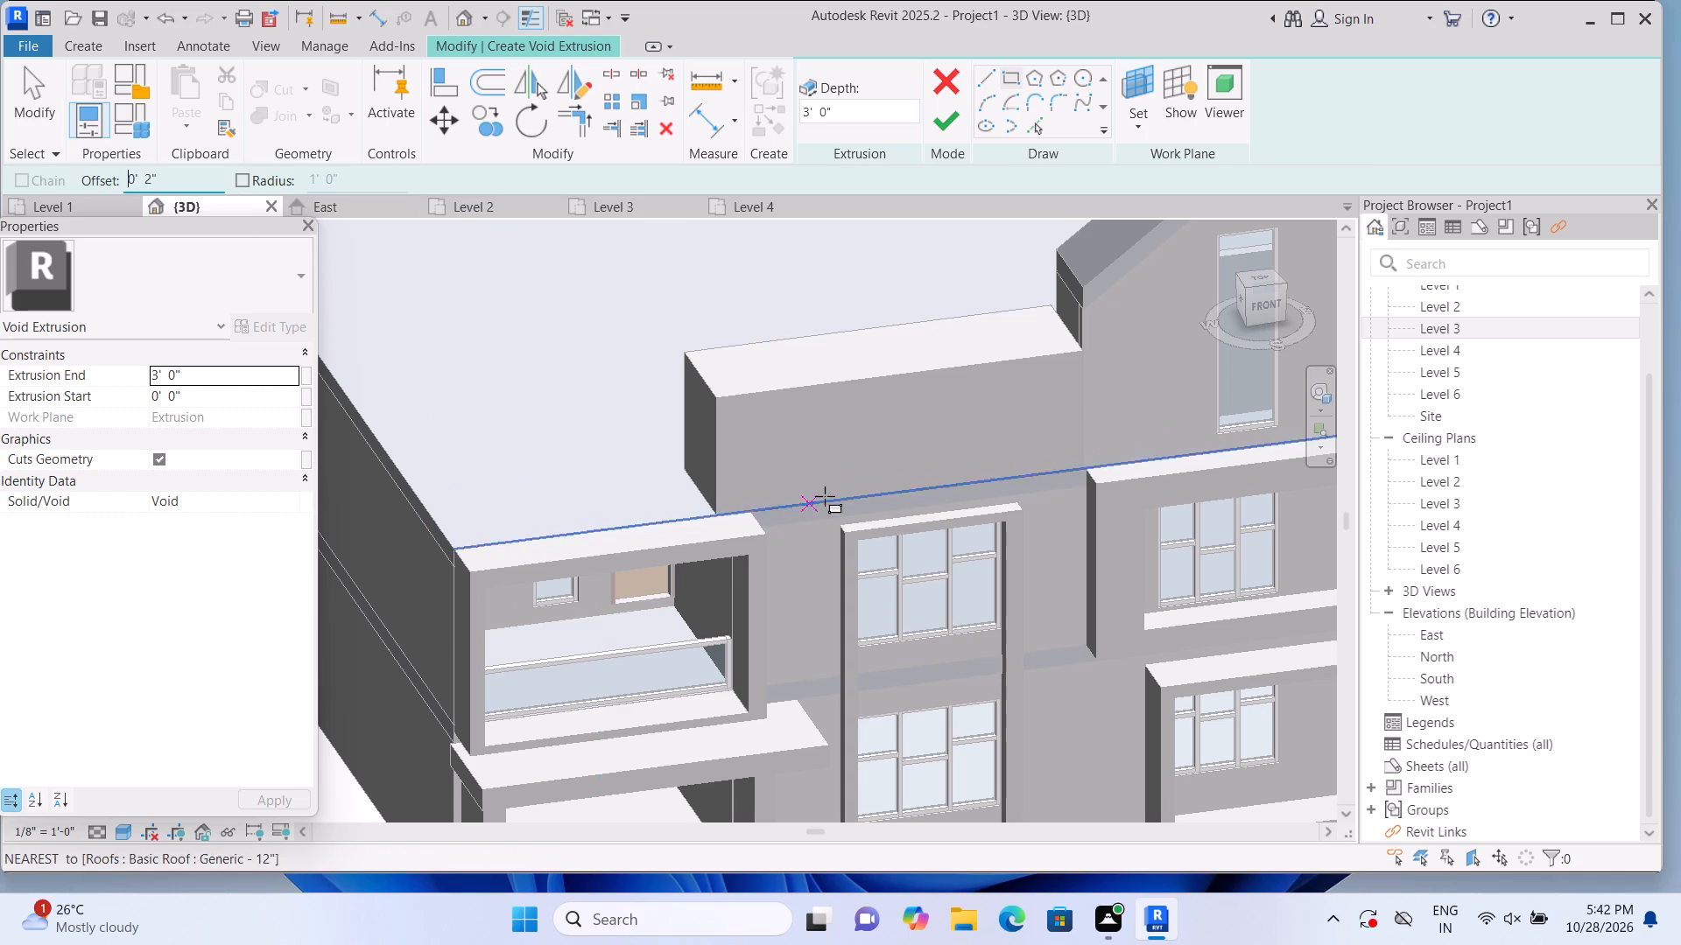
{"action": "scroll", "coordinate": [813, 469], "scroll_direction": "up", "scroll_amount": 1}
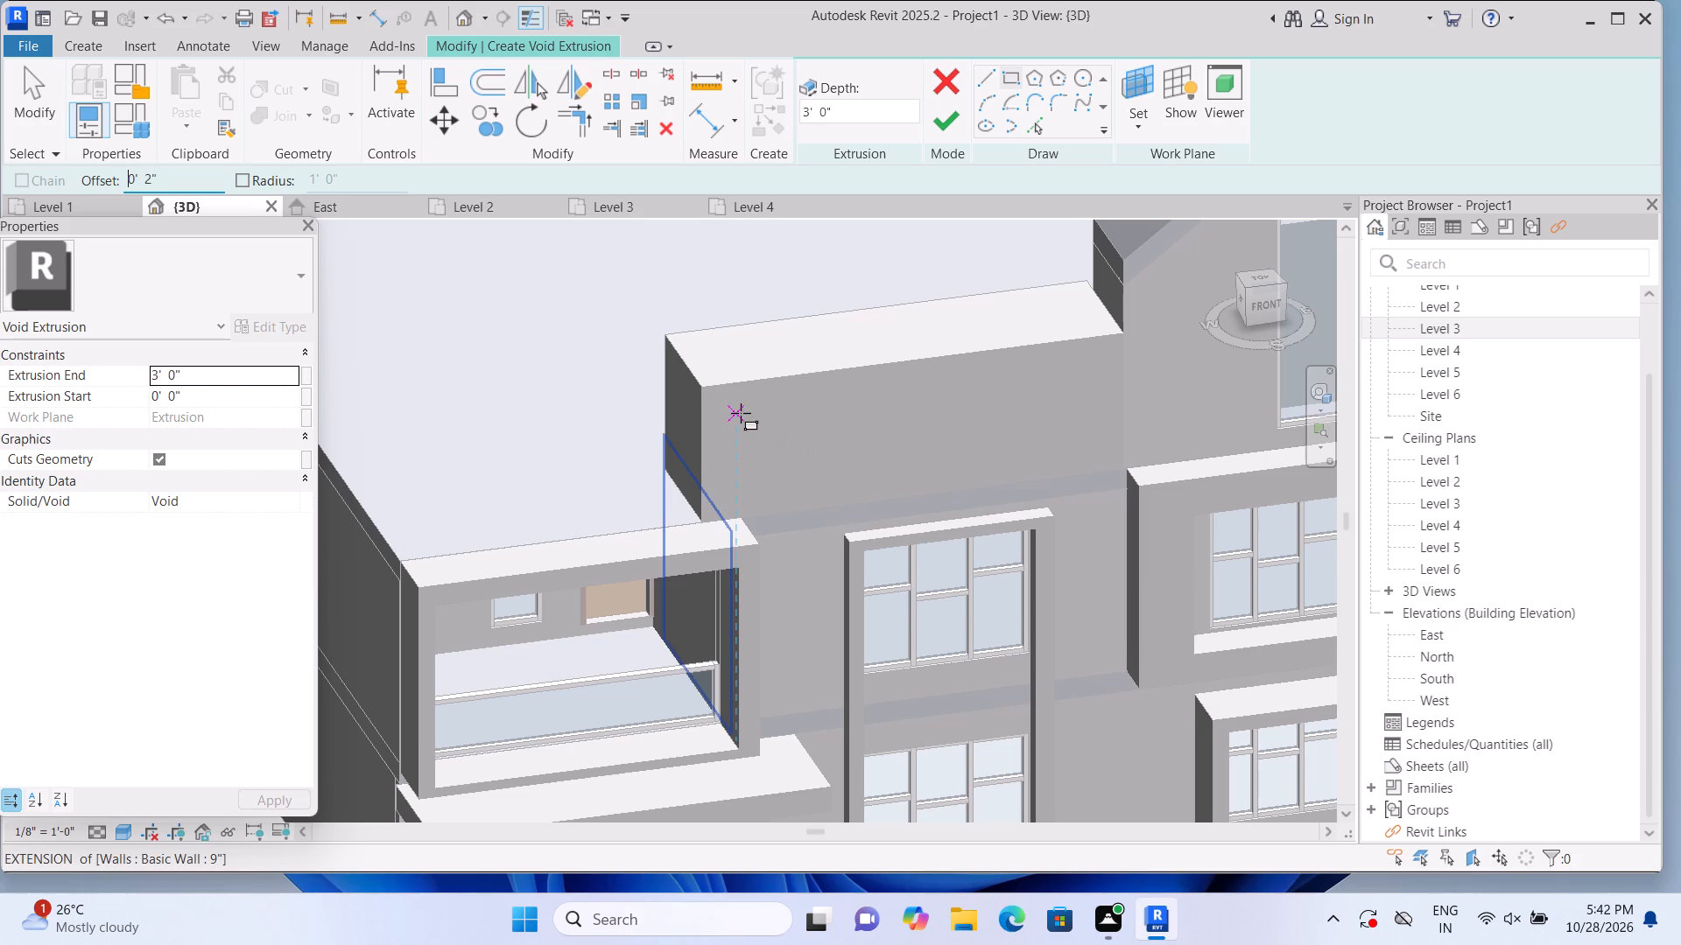
{"action": "left_click", "coordinate": [736, 409]}
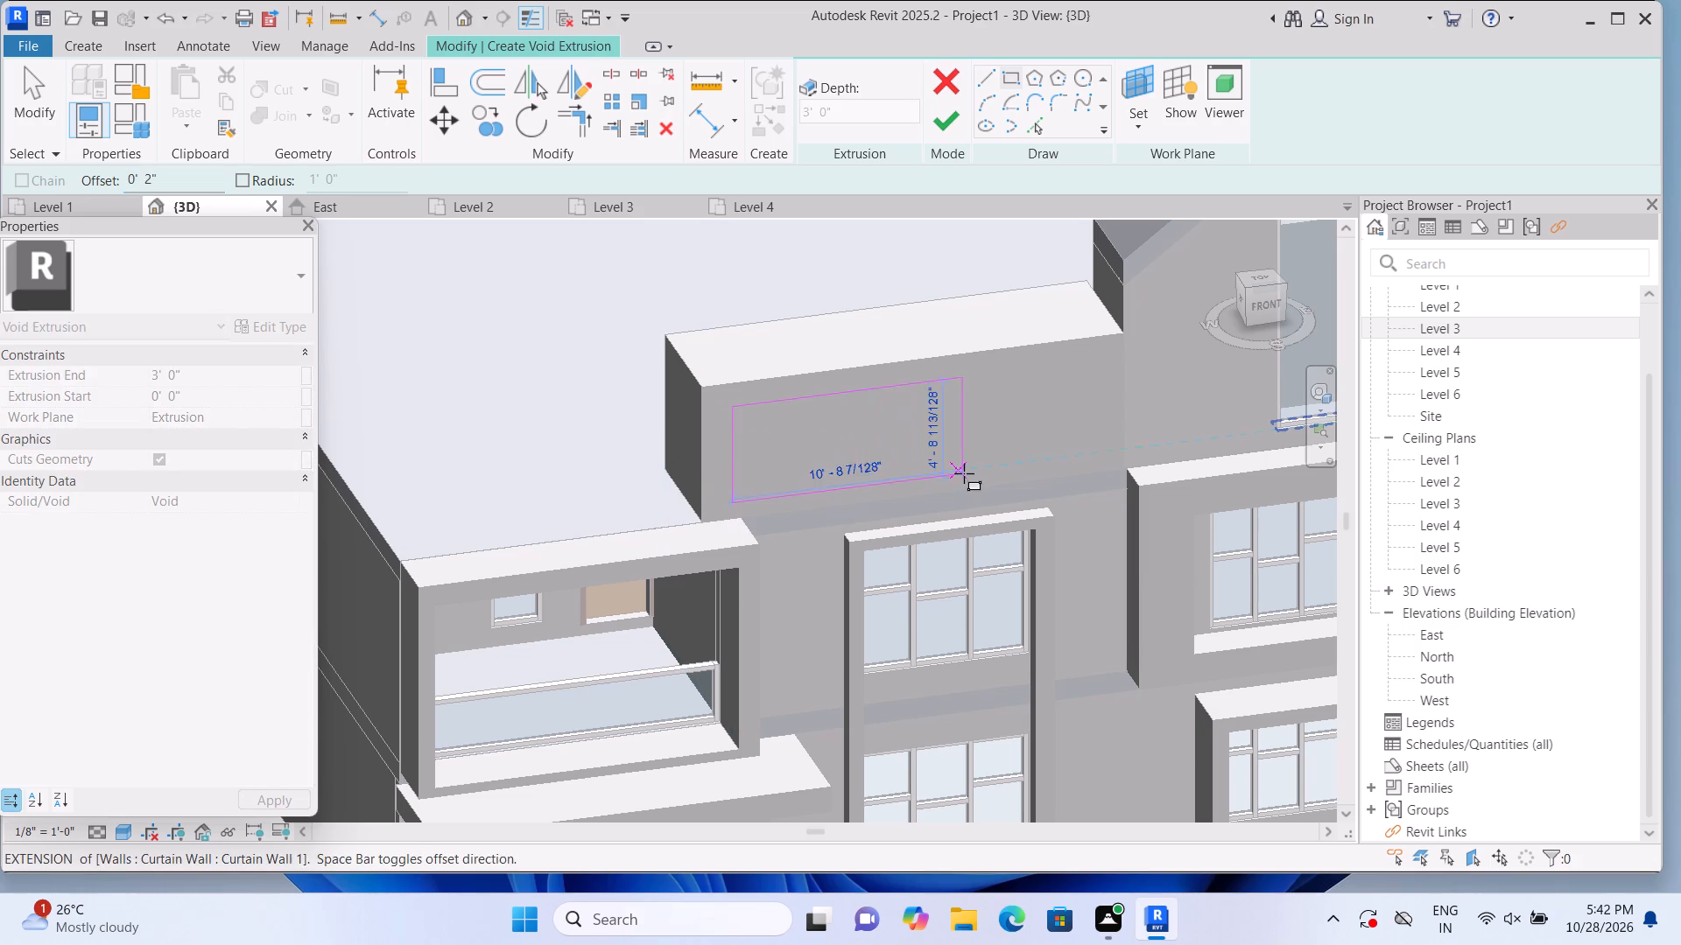
{"action": "left_click", "coordinate": [1094, 461]}
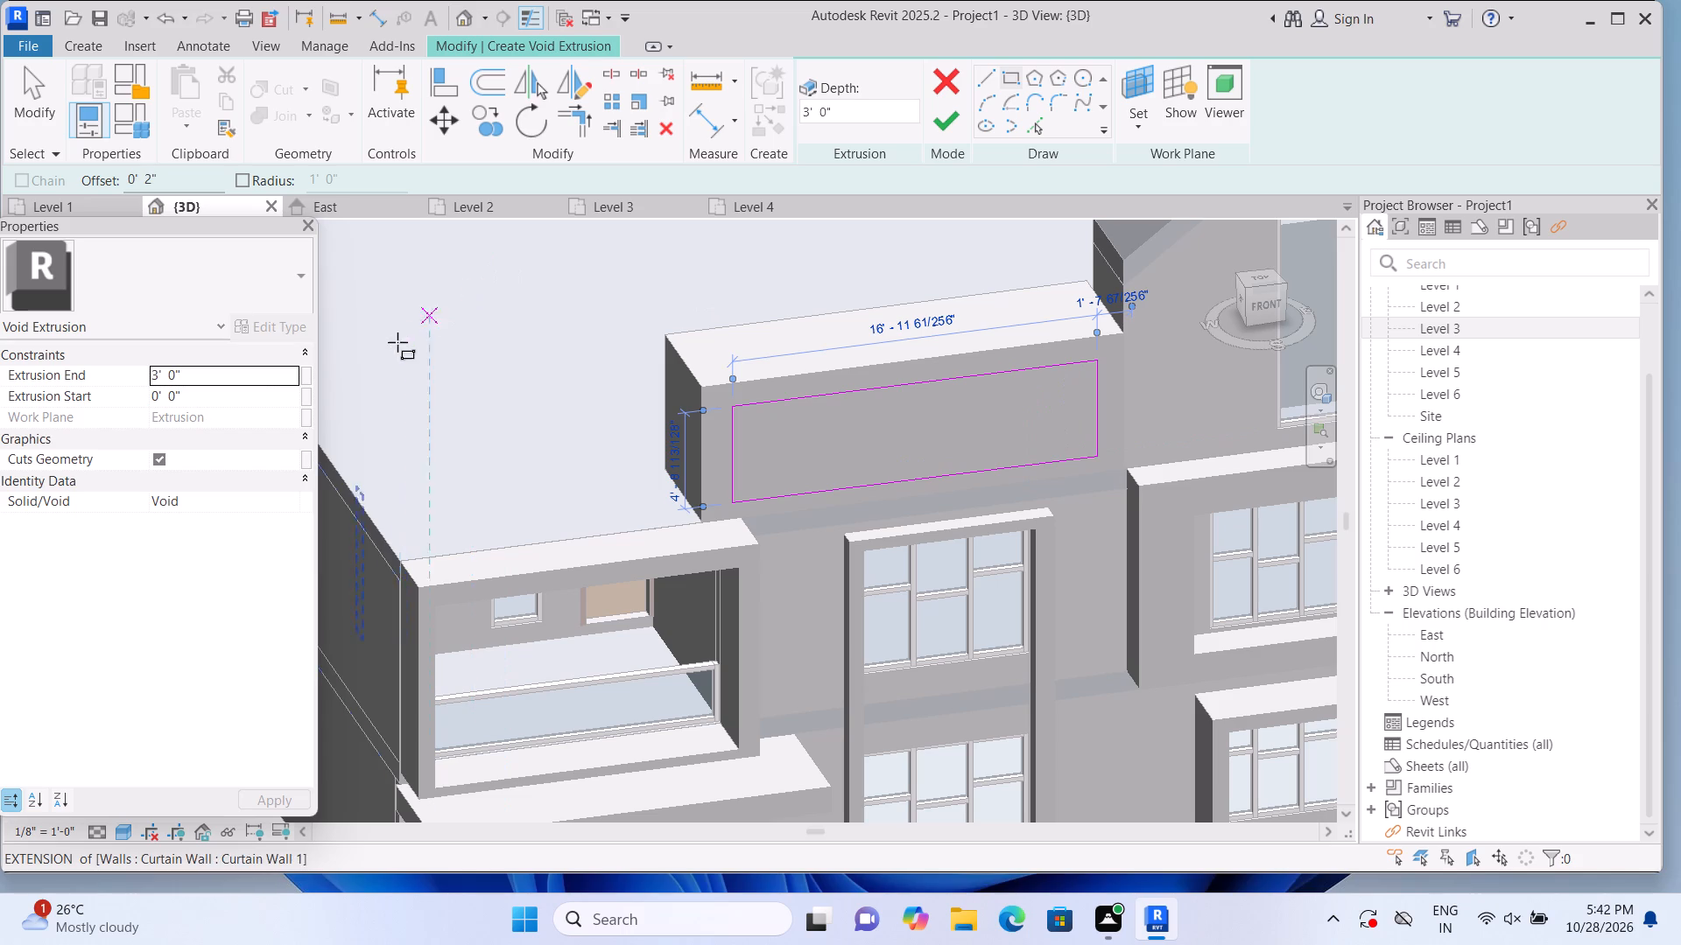
Set the void's extrusion end to 2' and finish the void extrusion to recess the roof block's front face.
{"action": "left_click", "coordinate": [276, 366]}
{"action": "key", "text": "BackSpace"}
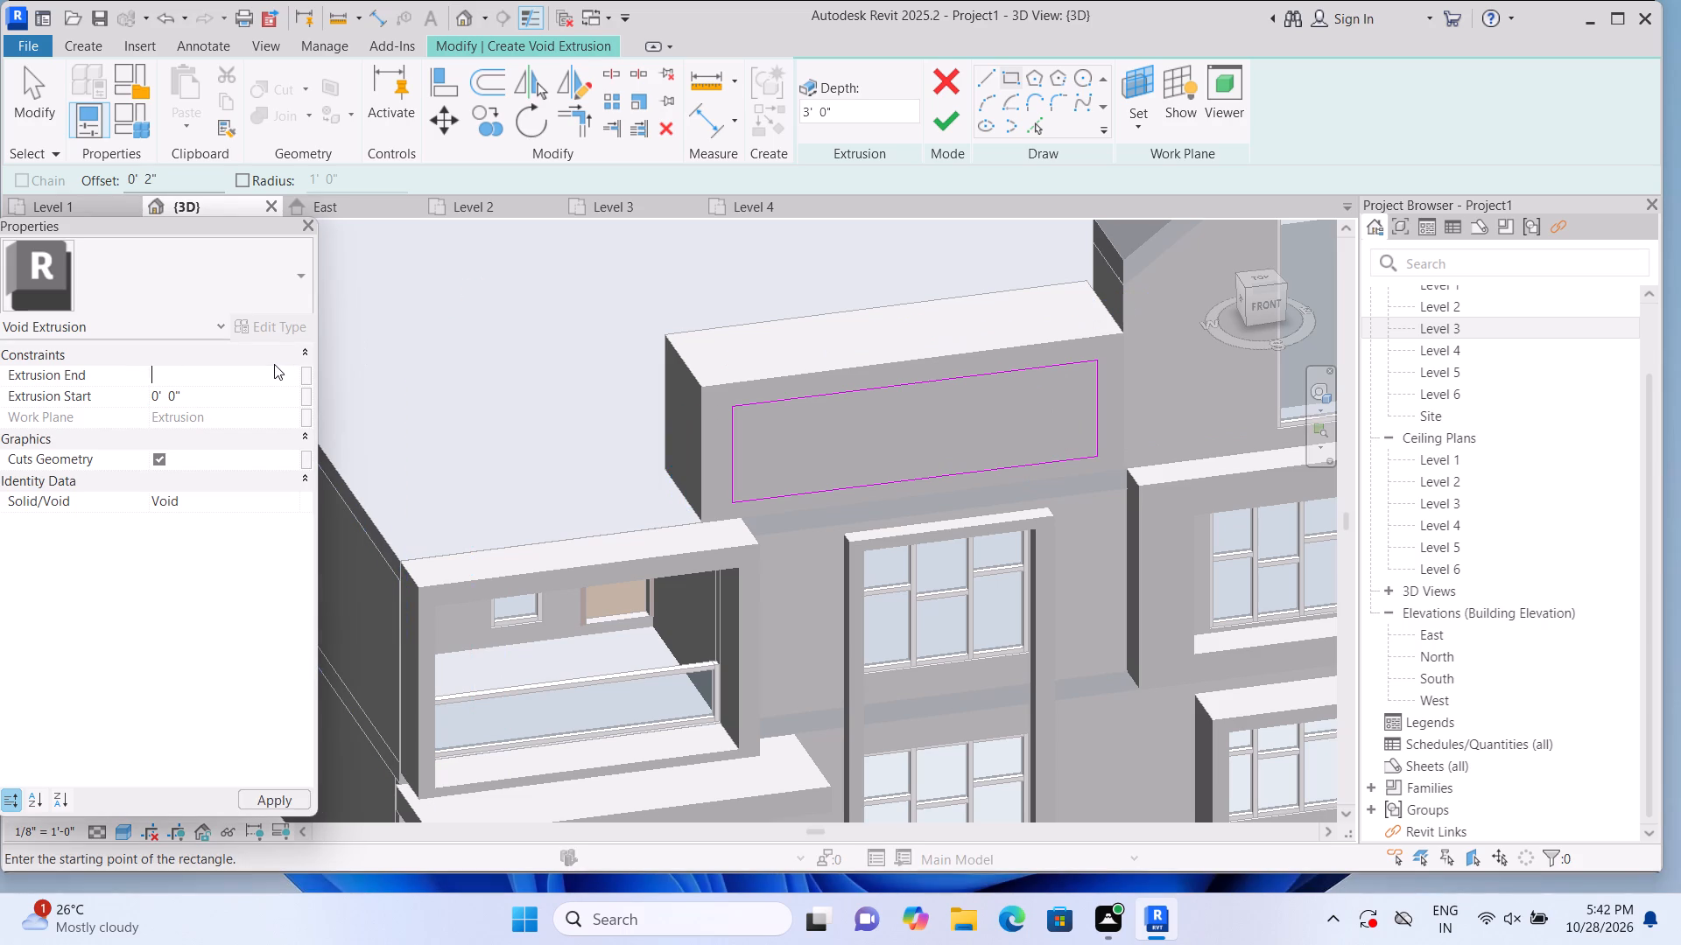
{"action": "type", "text": "1'"}
{"action": "key", "text": "9"}
{"action": "key", "text": "BackSpace"}
{"action": "key", "text": "BackSpace"}
{"action": "key", "text": "BackSpace"}
{"action": "key", "text": "2"}
{"action": "key", "text": "apostrophe"}
{"action": "key", "text": "Return"}
{"action": "left_click", "coordinate": [951, 130]}
{"action": "scroll", "coordinate": [960, 250], "scroll_direction": "down", "scroll_amount": 4}
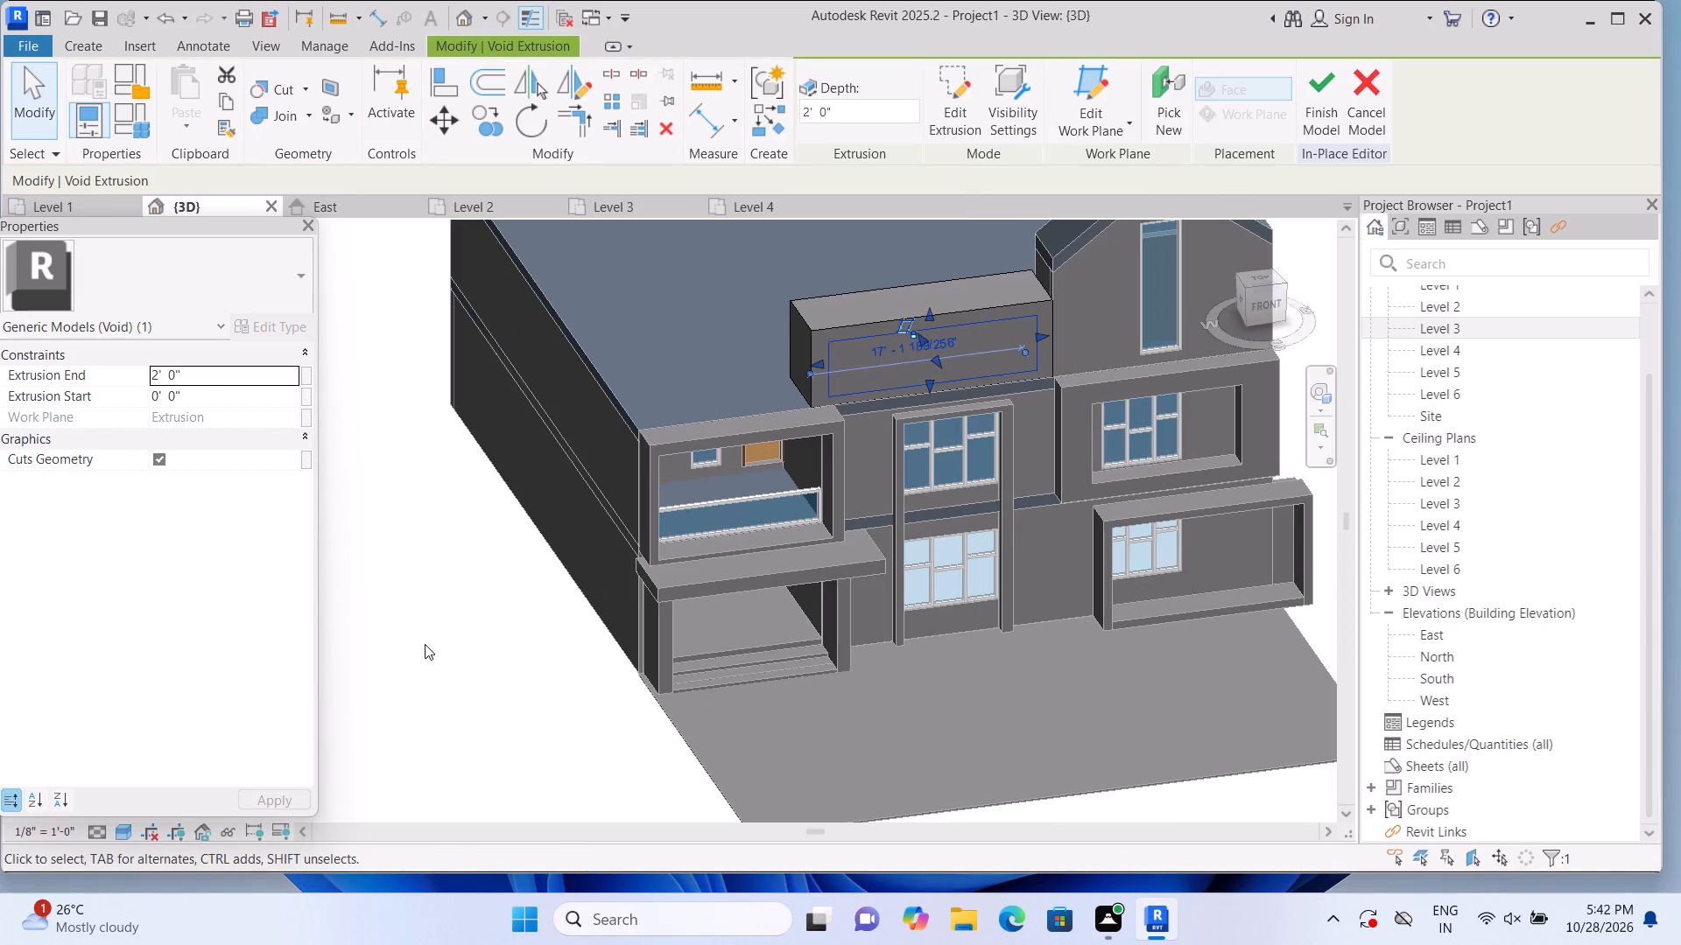
{"action": "left_click", "coordinate": [425, 644]}
Set the extrusion end of the void in the roof block's front face to 2' 9".
{"action": "scroll", "coordinate": [426, 644], "scroll_direction": "up", "scroll_amount": 2}
{"action": "middle_click_drag", "start_coordinate": [439, 631], "coordinate": [263, 674]}
{"action": "scroll", "coordinate": [317, 646], "scroll_direction": "down", "scroll_amount": 2}
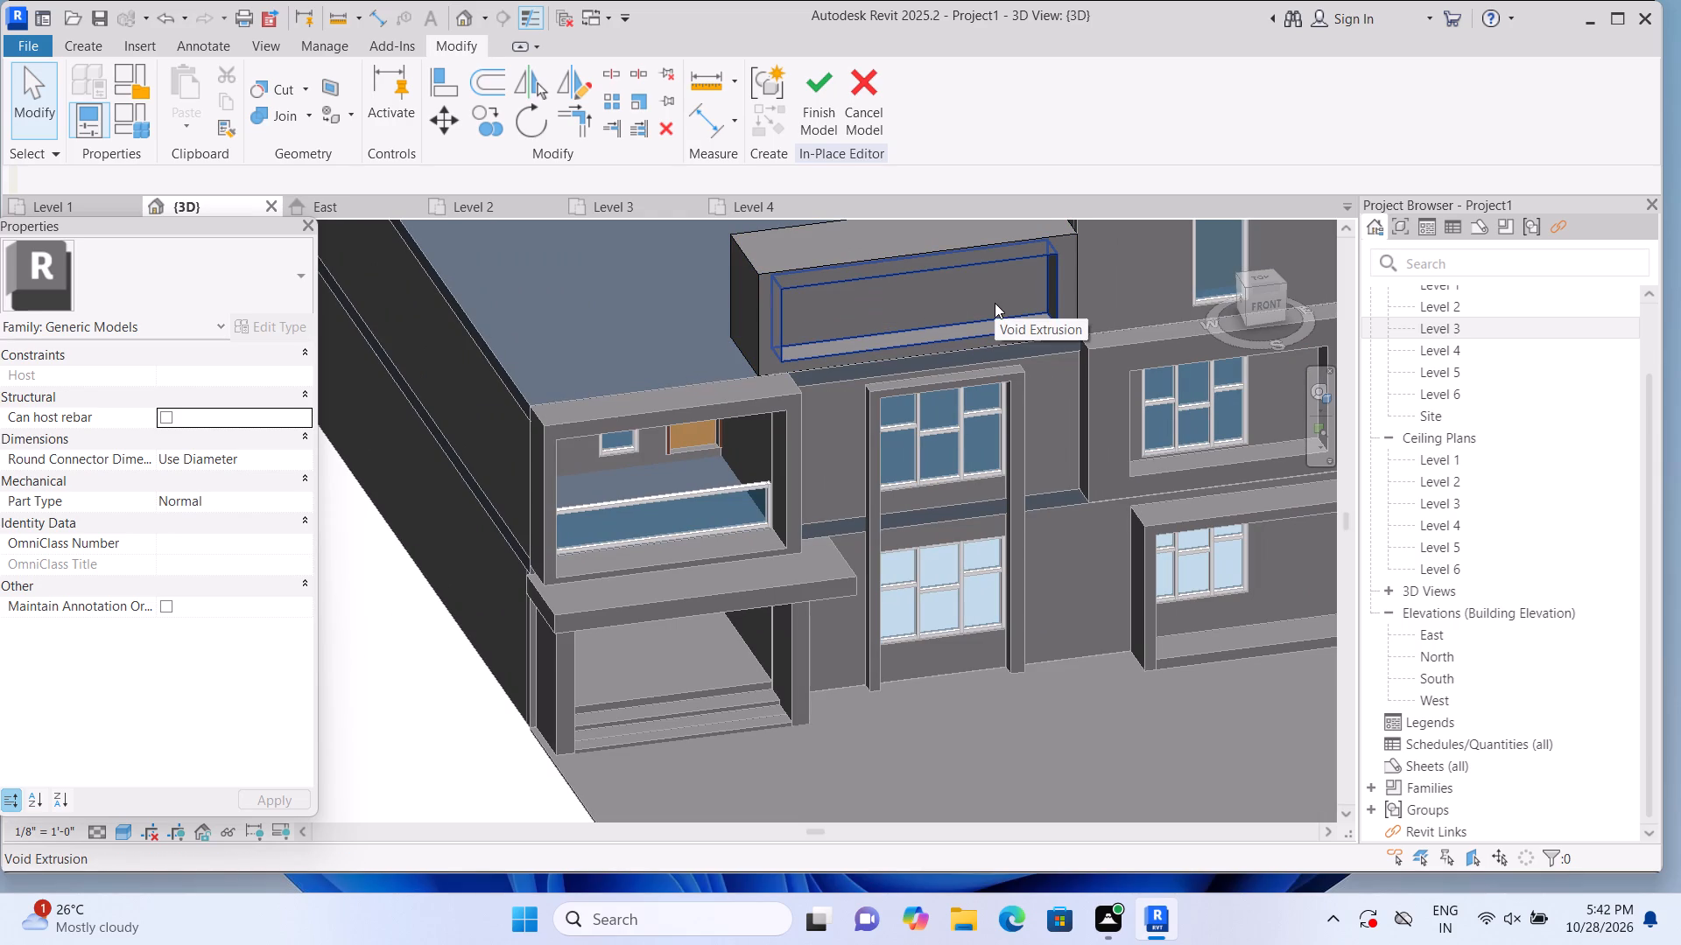
{"action": "left_click", "coordinate": [1010, 283]}
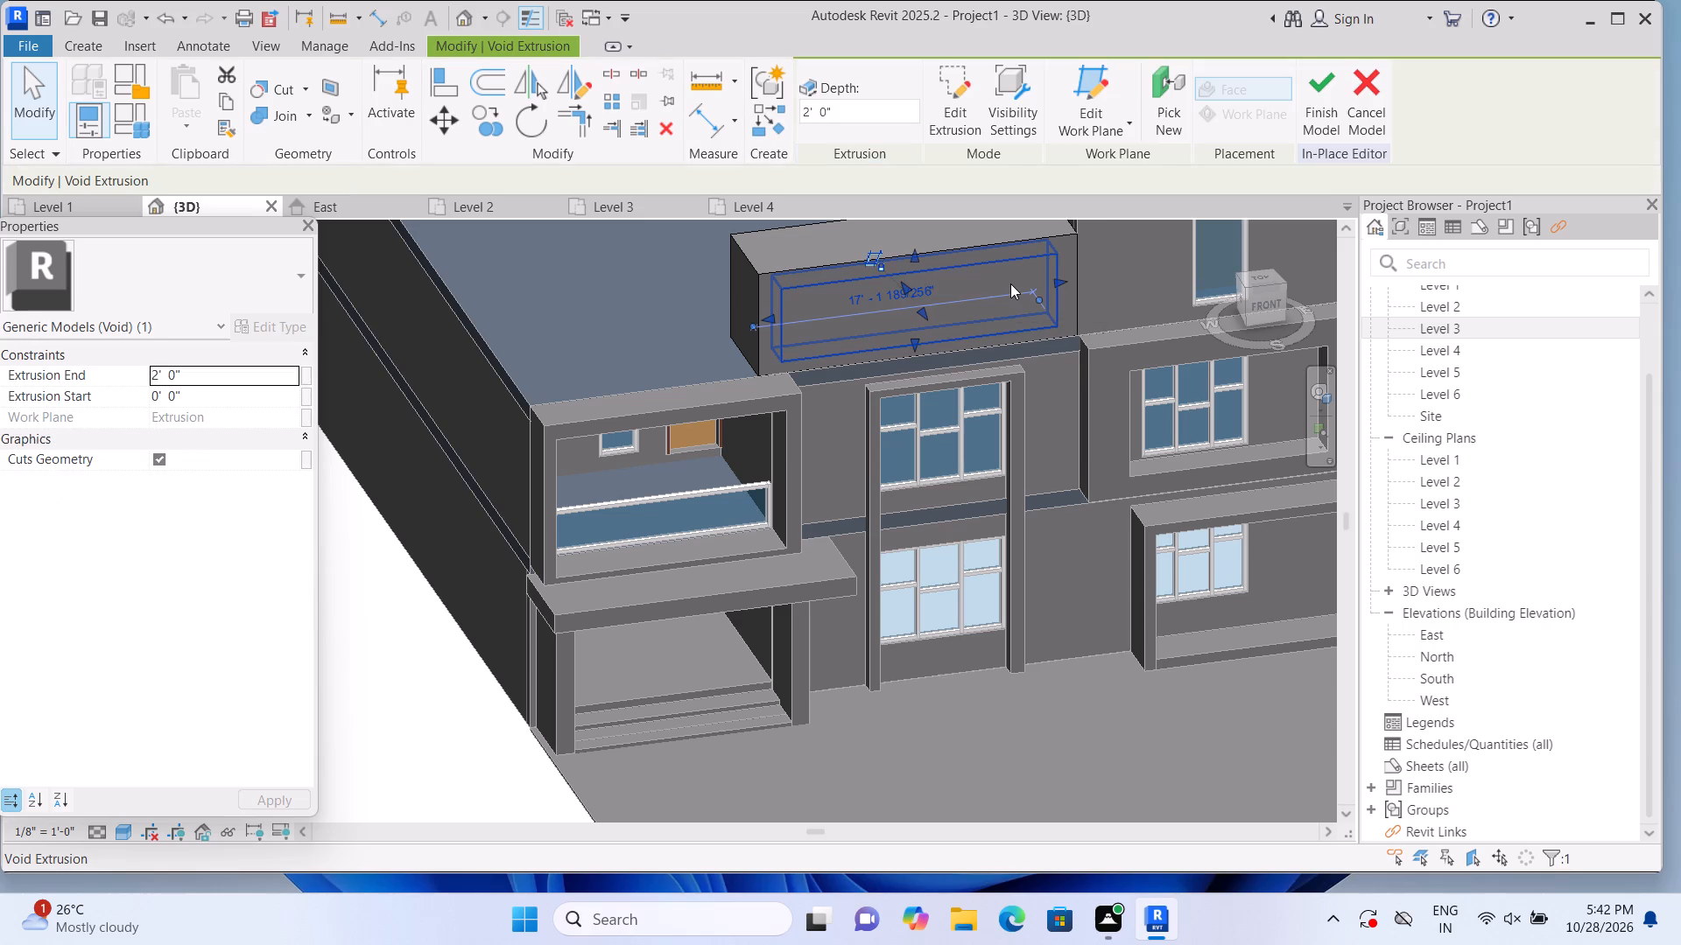
{"action": "left_click", "coordinate": [264, 379]}
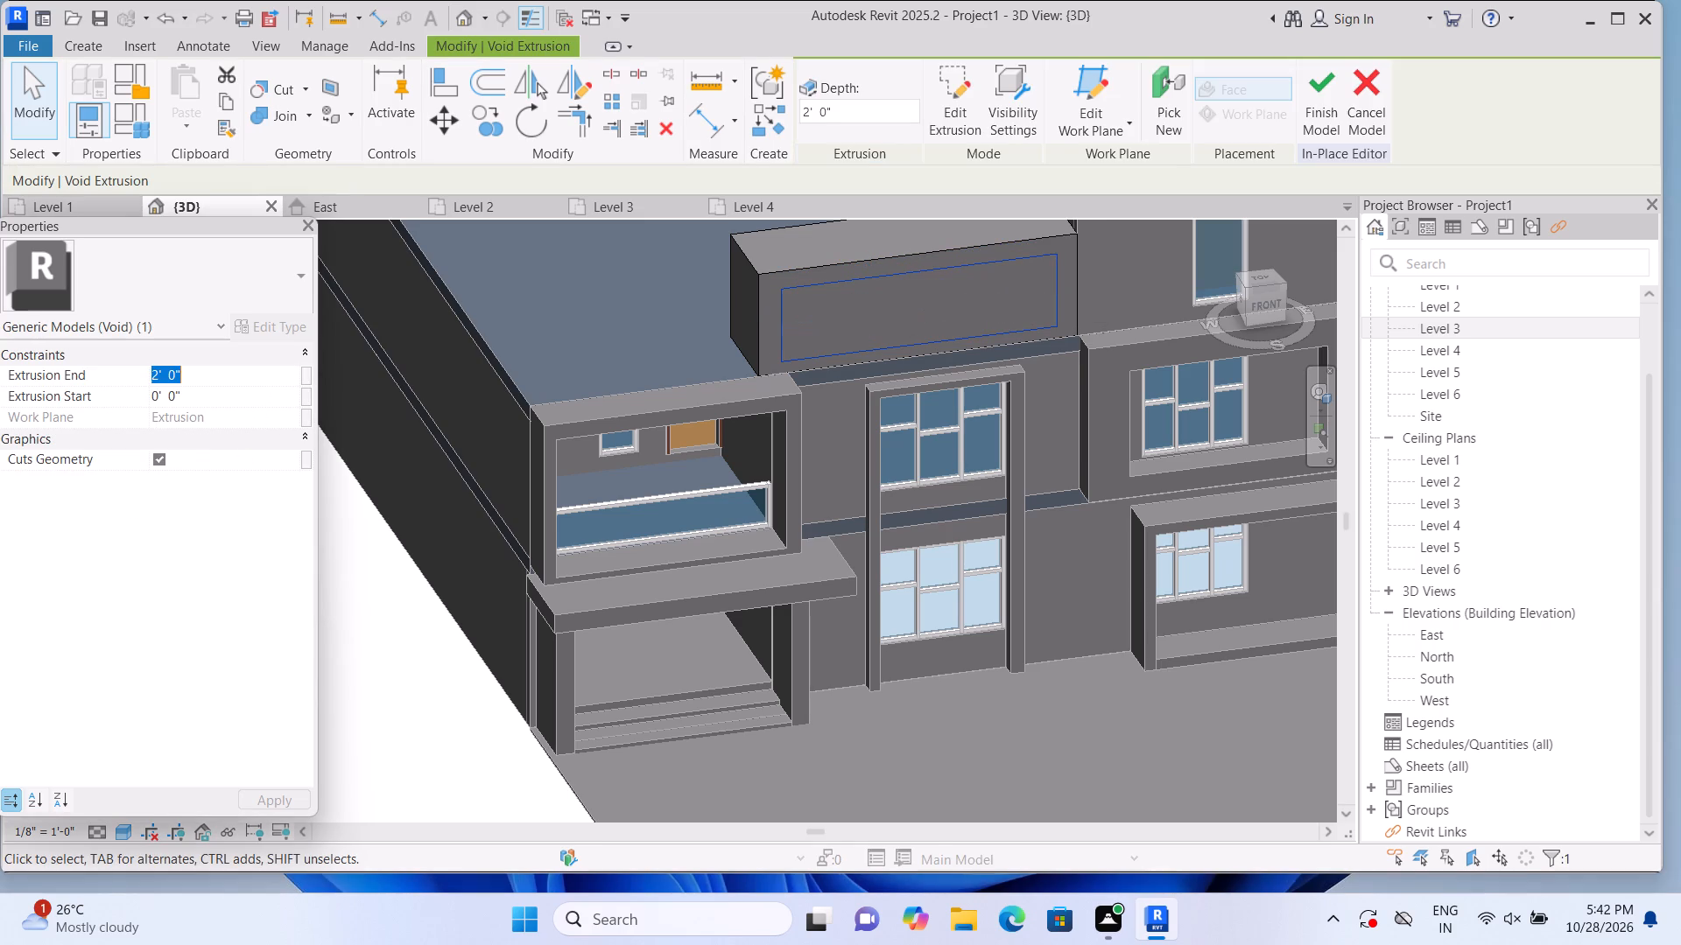
{"action": "key", "text": "BackSpace"}
{"action": "type", "text": "2'"}
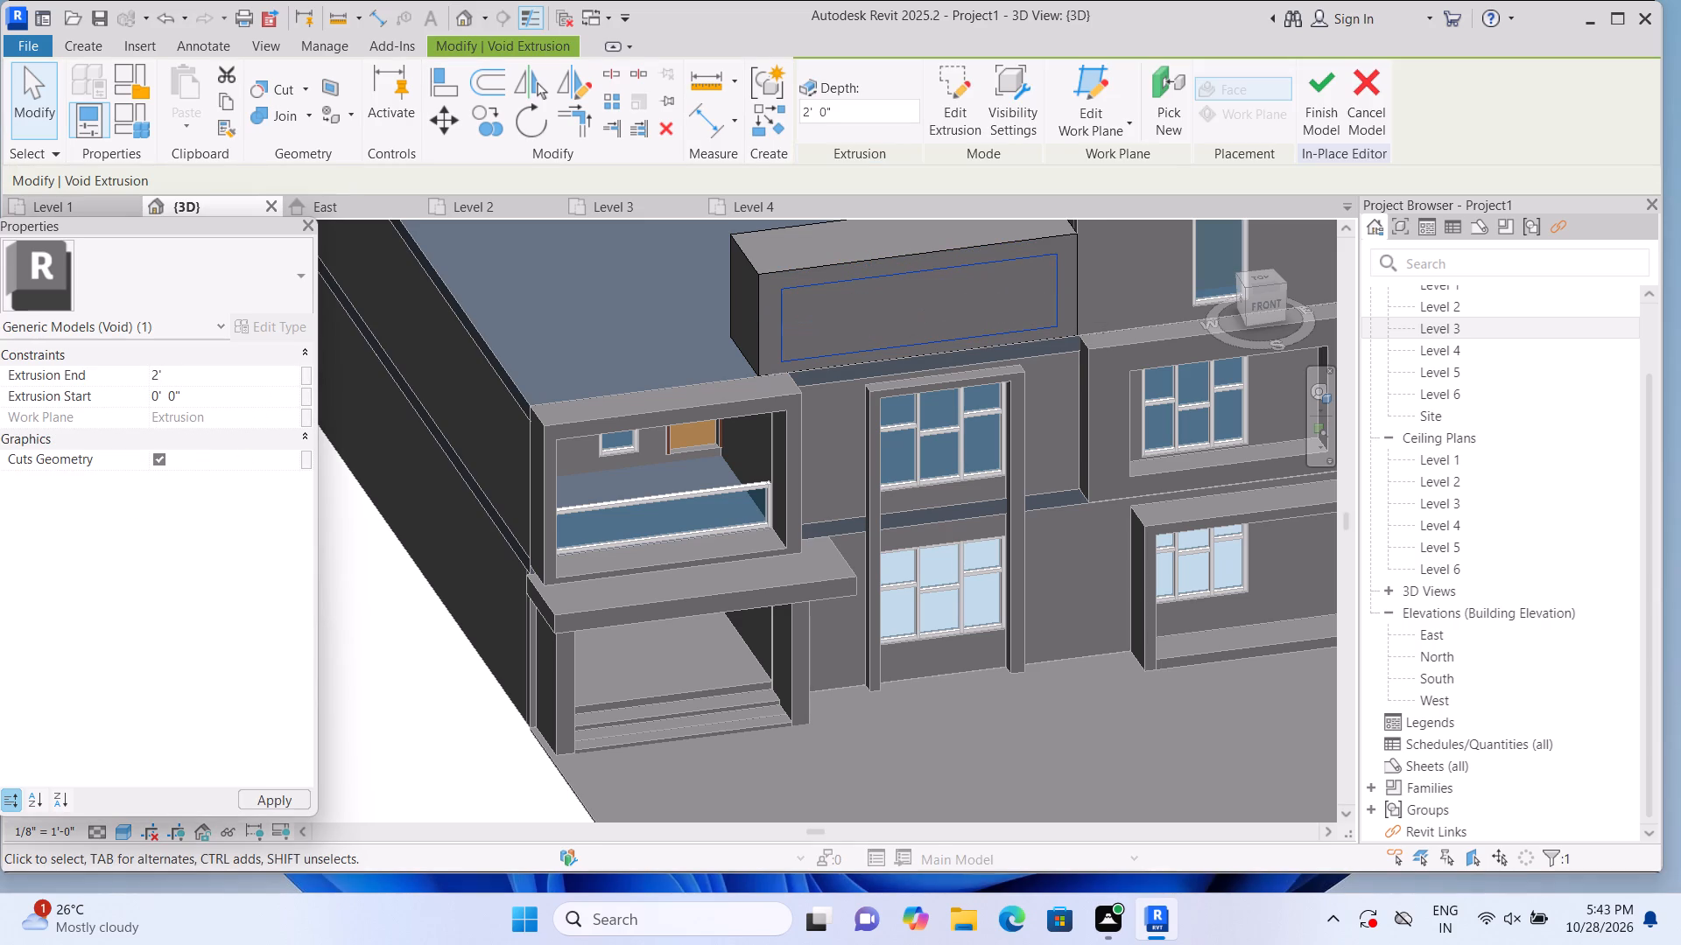
{"action": "key", "text": "9"}
{"action": "key", "text": "shift+quotedbl"}
{"action": "key", "text": "Return"}
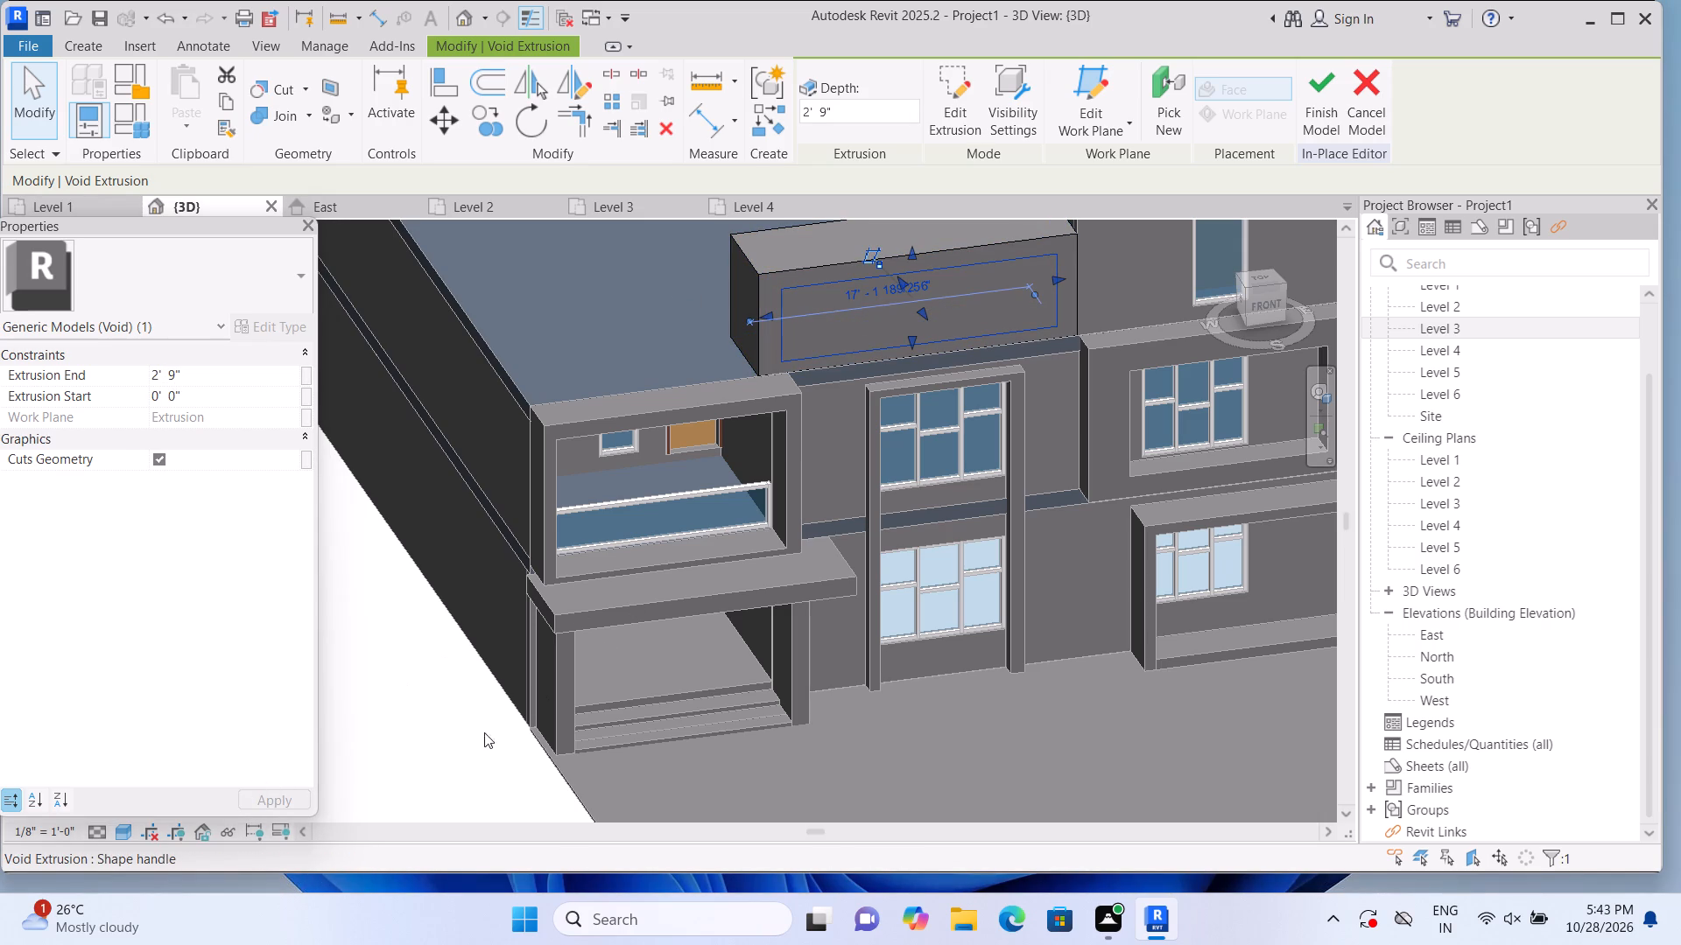
{"action": "left_click", "coordinate": [458, 753]}
{"action": "scroll", "coordinate": [458, 753], "scroll_direction": "down", "scroll_amount": 2}
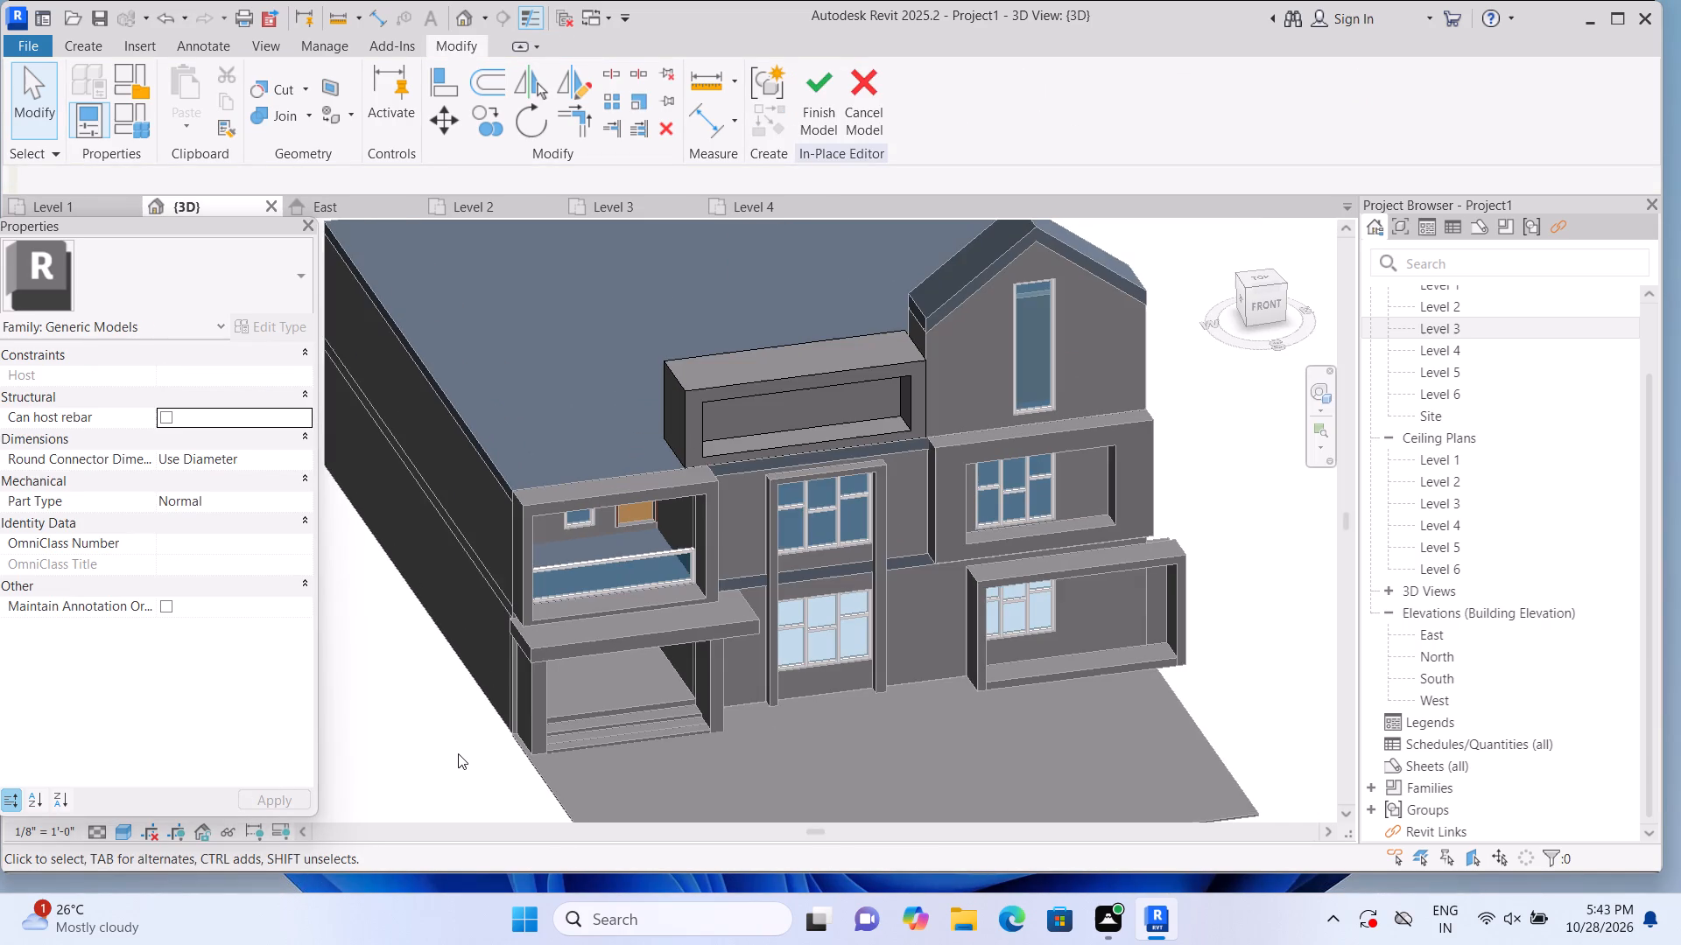
Examine the recessed roof block and its position on the roof from the front and the left side of the building.
{"action": "scroll", "coordinate": [458, 753], "scroll_direction": "down", "scroll_amount": 2}
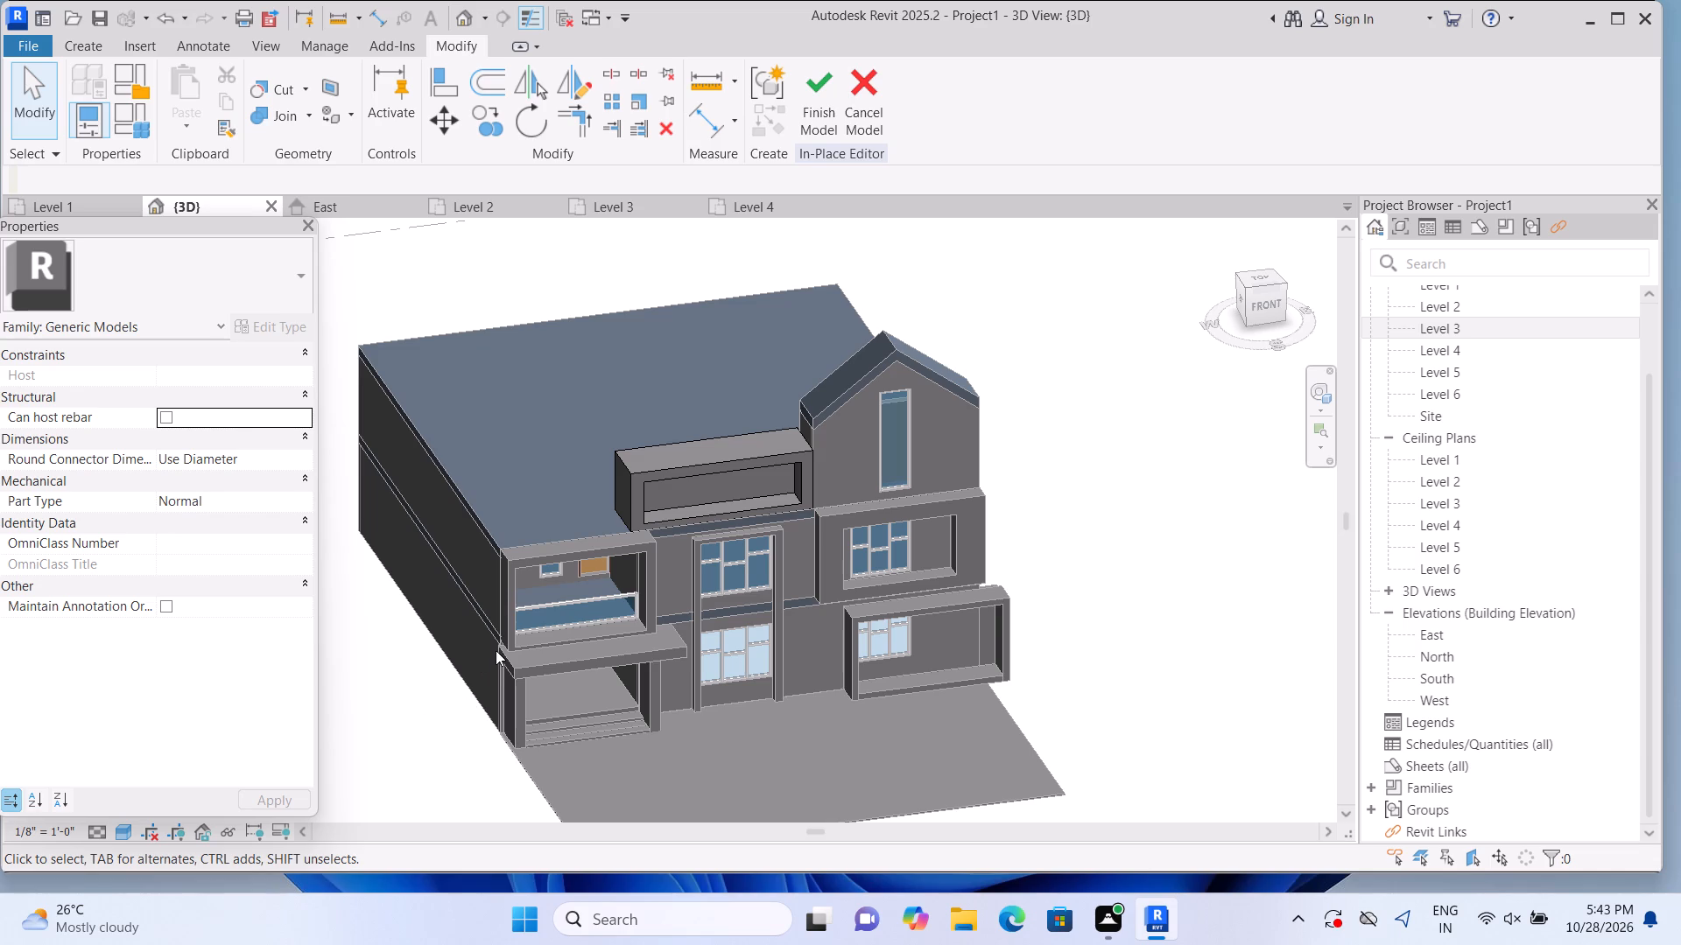
{"action": "scroll", "coordinate": [496, 650], "scroll_direction": "up", "scroll_amount": 5}
{"action": "scroll", "coordinate": [487, 659], "scroll_direction": "down", "scroll_amount": 2}
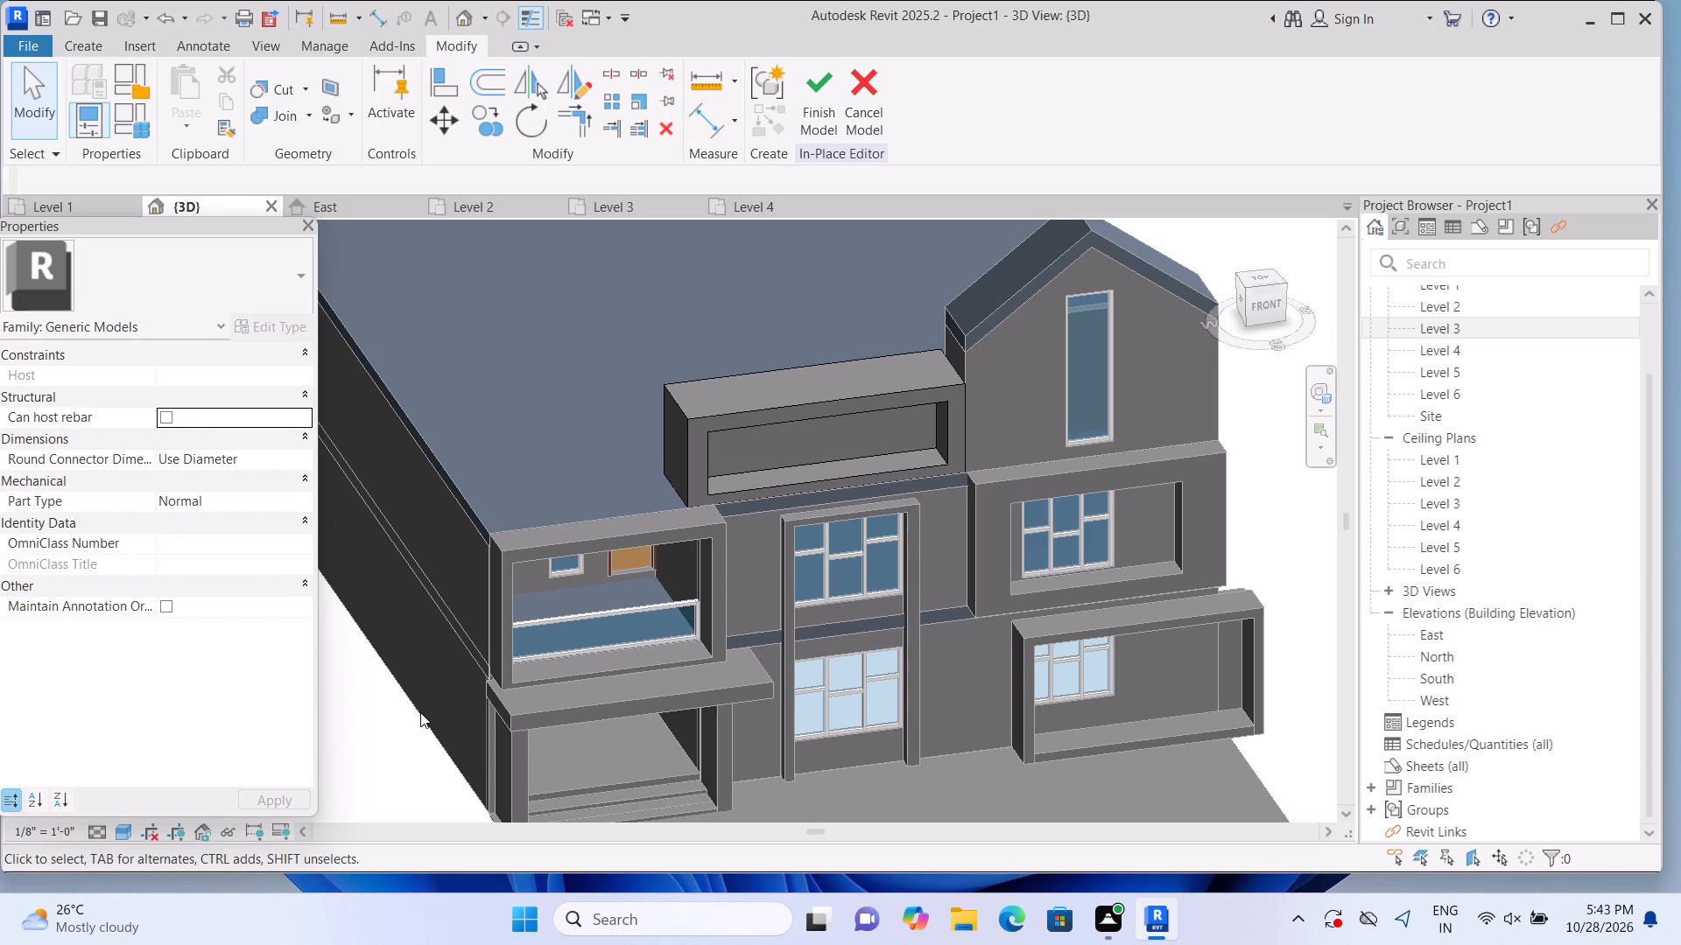
{"action": "middle_click_drag", "start_coordinate": [365, 736], "coordinate": [689, 767], "text": "shift"}
{"action": "middle_click_drag", "start_coordinate": [1008, 706], "coordinate": [834, 705], "text": "shift"}
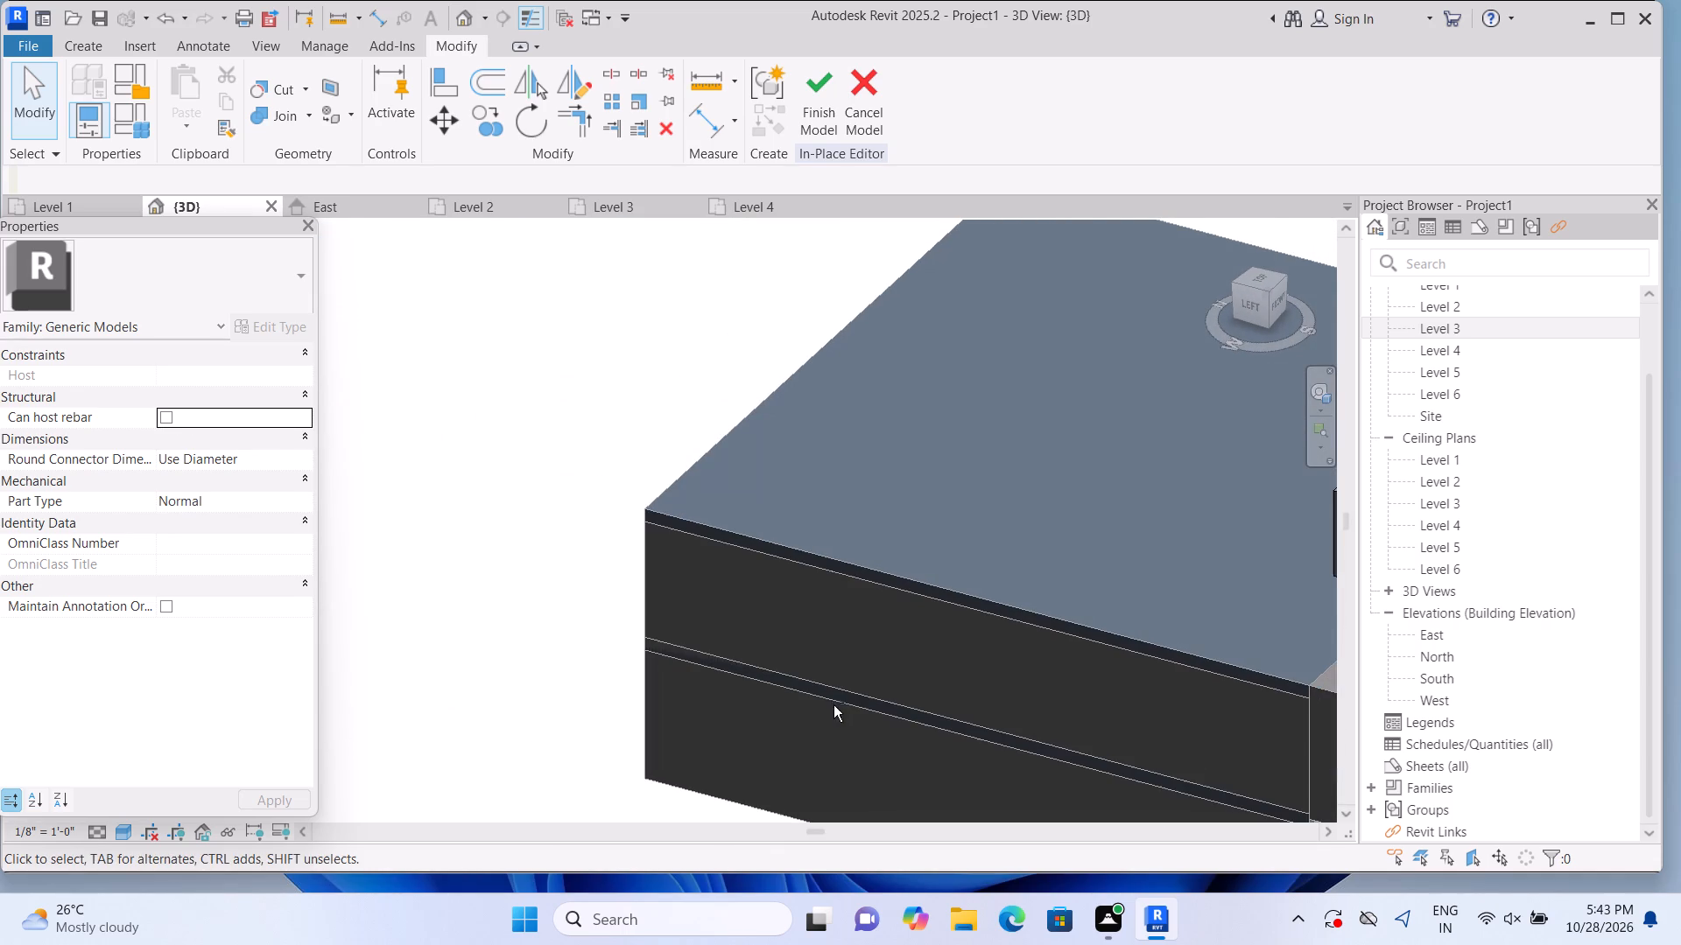
{"action": "scroll", "coordinate": [604, 682], "scroll_direction": "down", "scroll_amount": 3}
{"action": "middle_click_drag", "start_coordinate": [920, 752], "coordinate": [763, 705]}
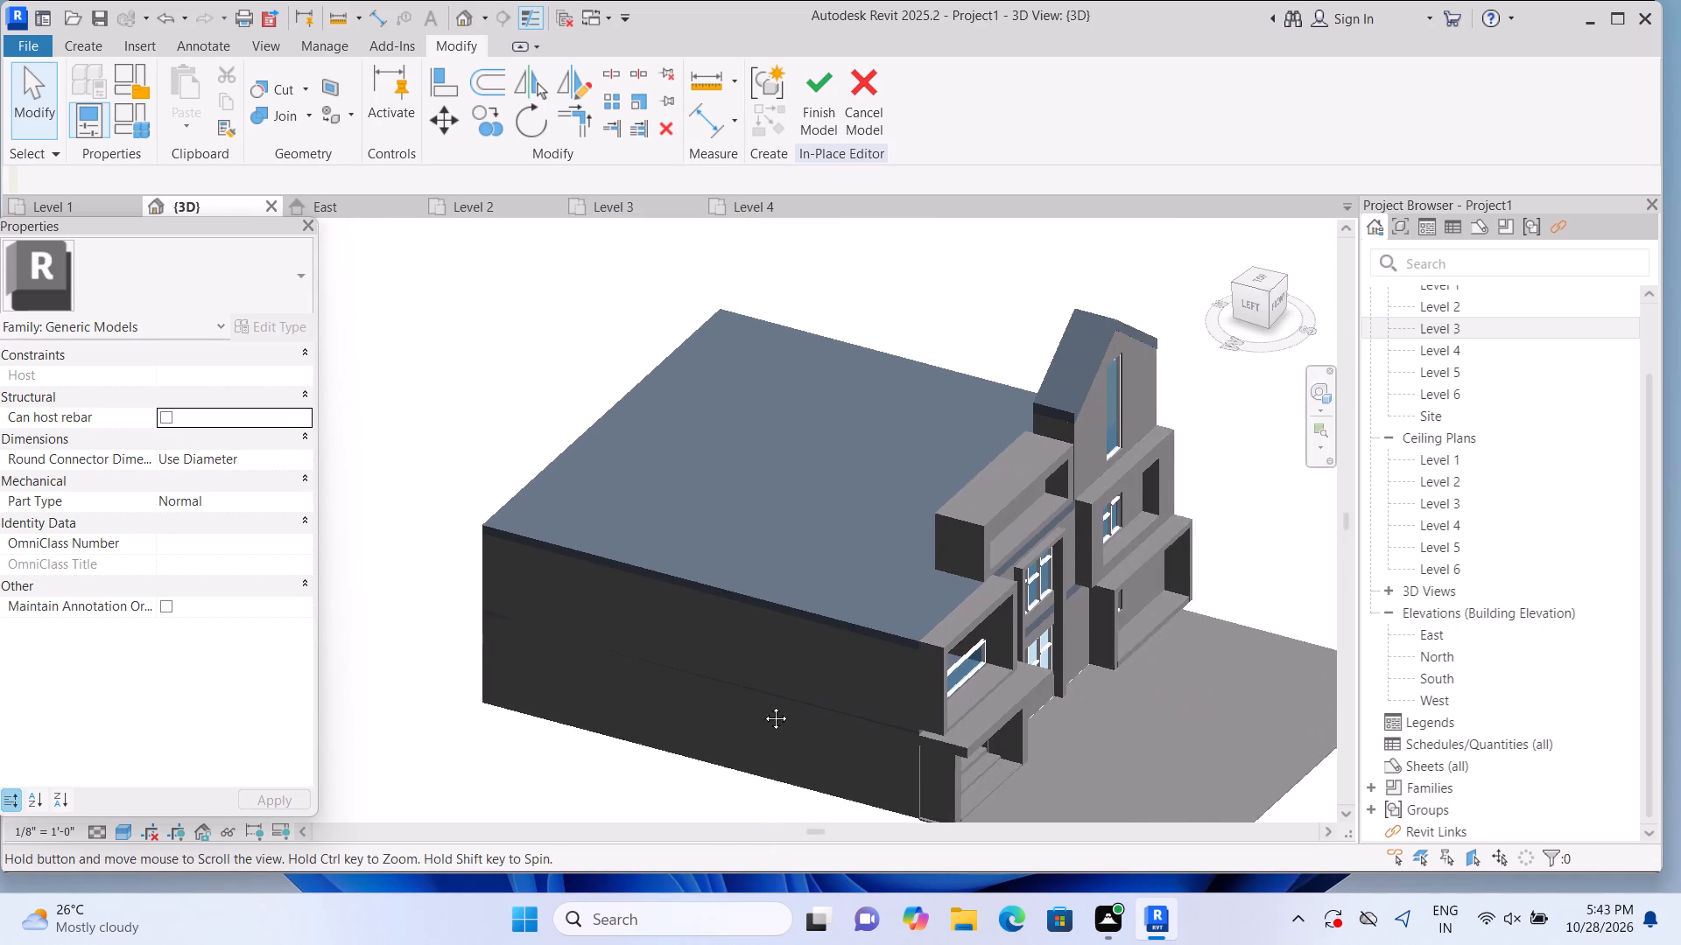
{"action": "middle_click_drag", "start_coordinate": [763, 705], "coordinate": [754, 703]}
{"action": "scroll", "coordinate": [794, 611], "scroll_direction": "up", "scroll_amount": 4}
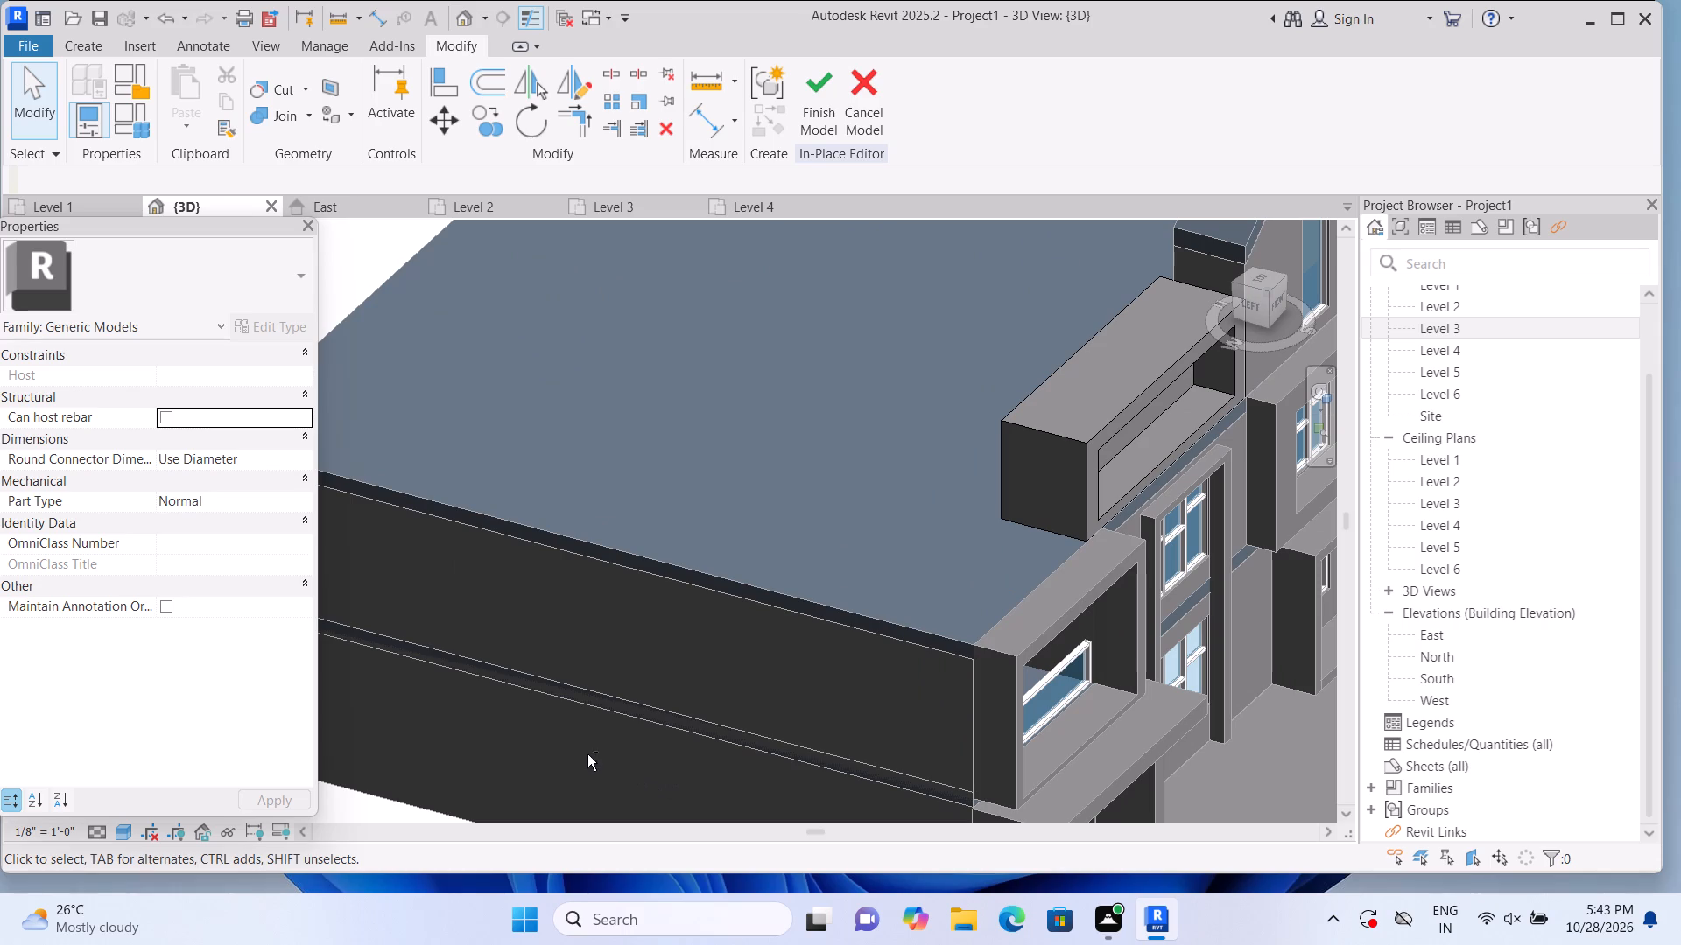
Extrude a rectangle about 10' 5" wide, 2' high, on the roof surface, from the recessed block's rear corner to the side roof edge.
{"action": "middle_click", "coordinate": [651, 760], "text": "shift"}
{"action": "middle_click_drag", "start_coordinate": [430, 772], "coordinate": [482, 759], "text": "shift"}
{"action": "scroll", "coordinate": [1063, 651], "scroll_direction": "up", "scroll_amount": 1}
{"action": "middle_click_drag", "start_coordinate": [1063, 650], "coordinate": [1039, 650]}
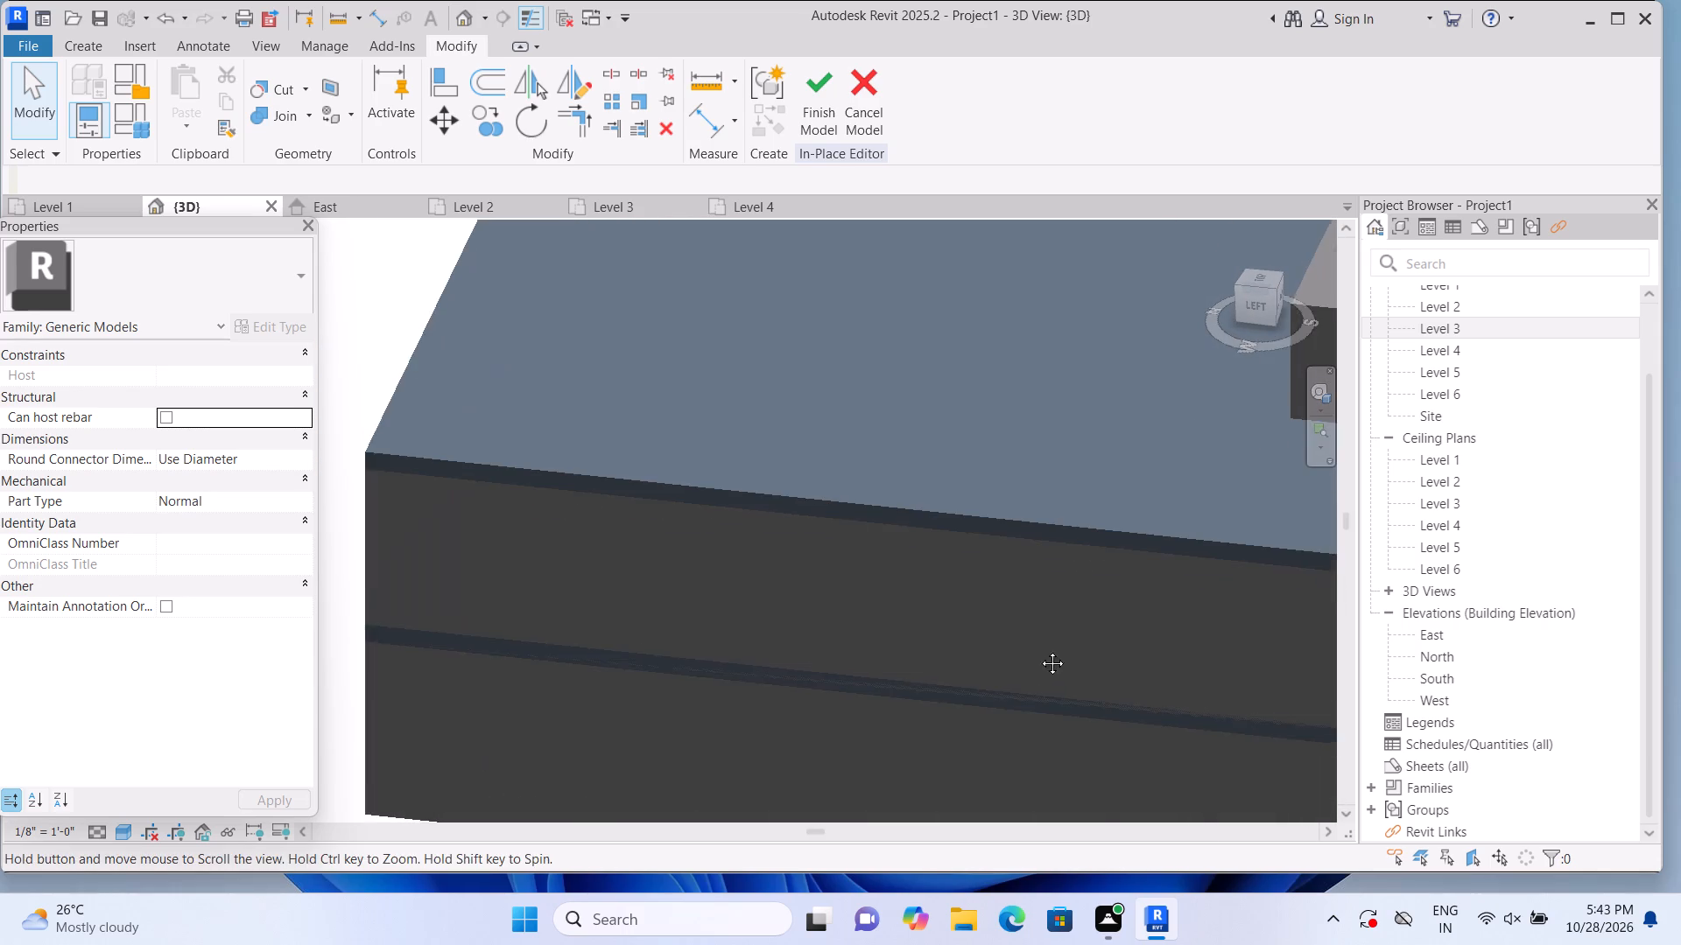
{"action": "middle_click_drag", "start_coordinate": [1039, 650], "coordinate": [829, 655]}
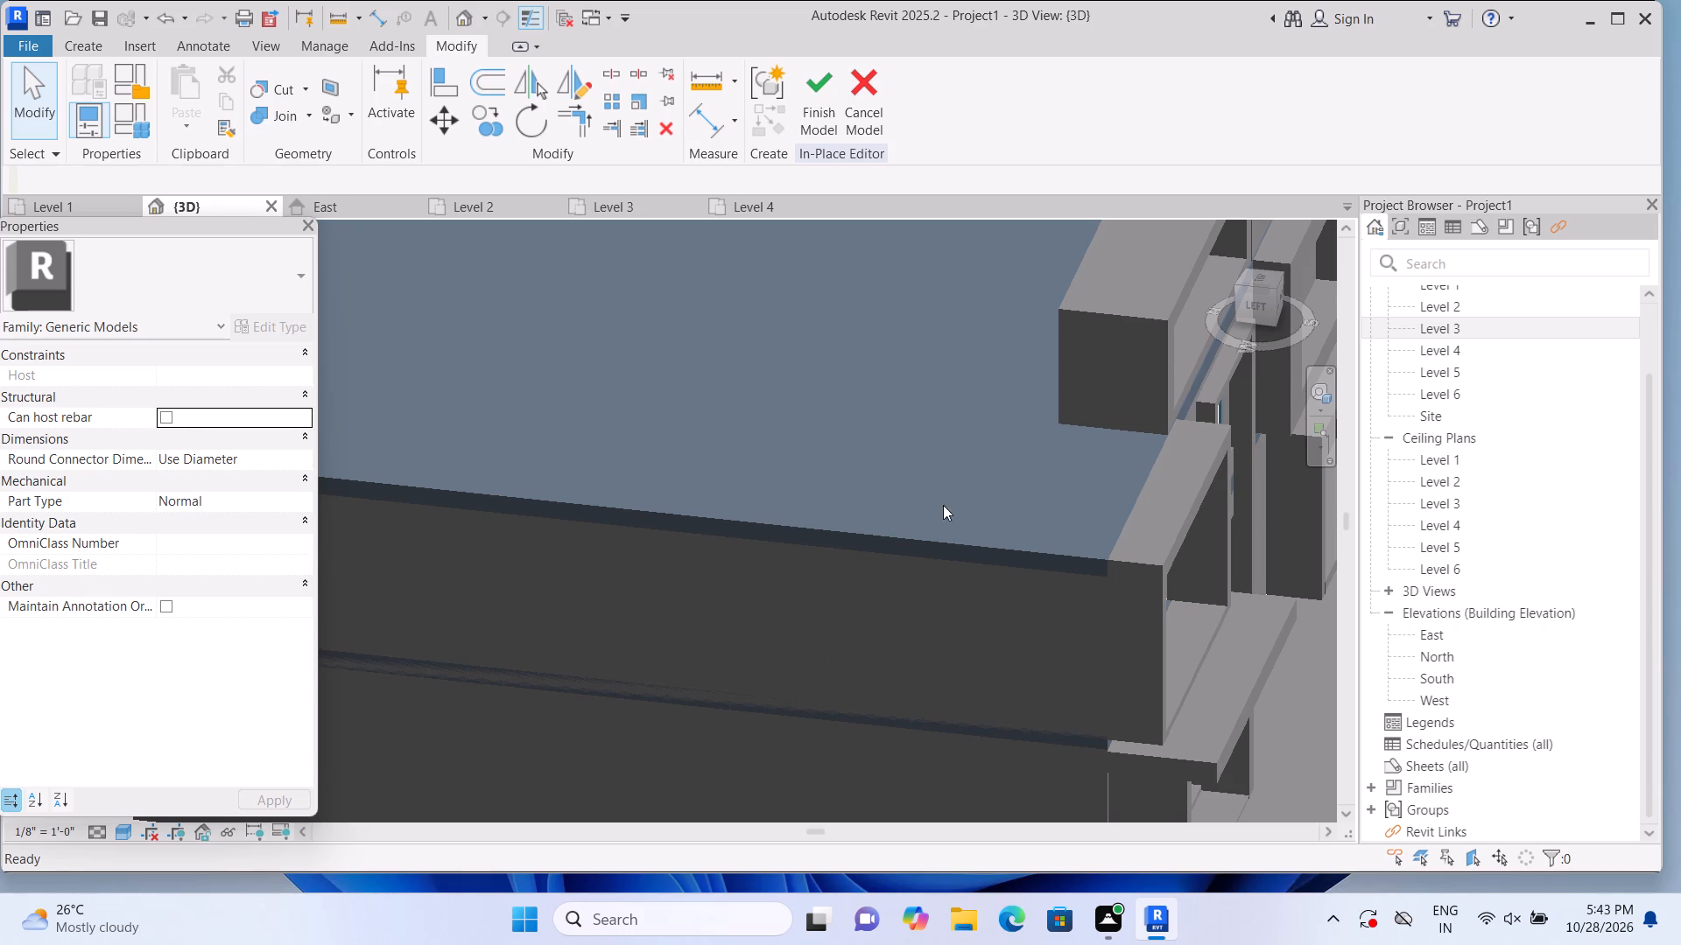
{"action": "left_click", "coordinate": [95, 38]}
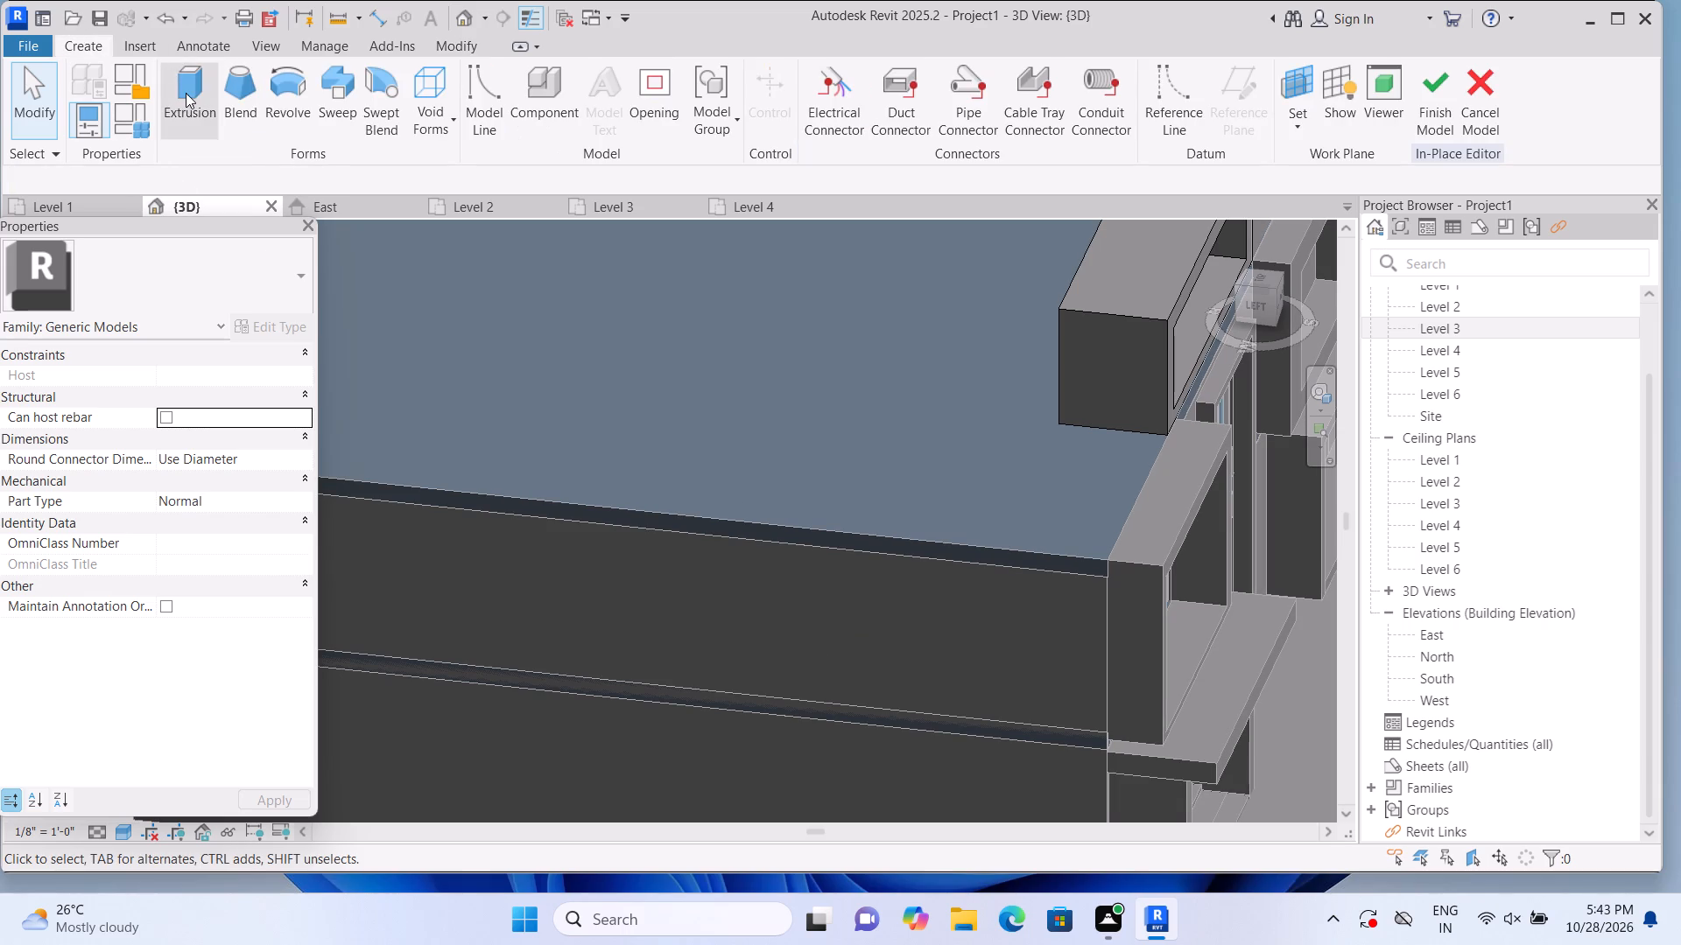
{"action": "left_click", "coordinate": [186, 93]}
{"action": "left_click", "coordinate": [1139, 133]}
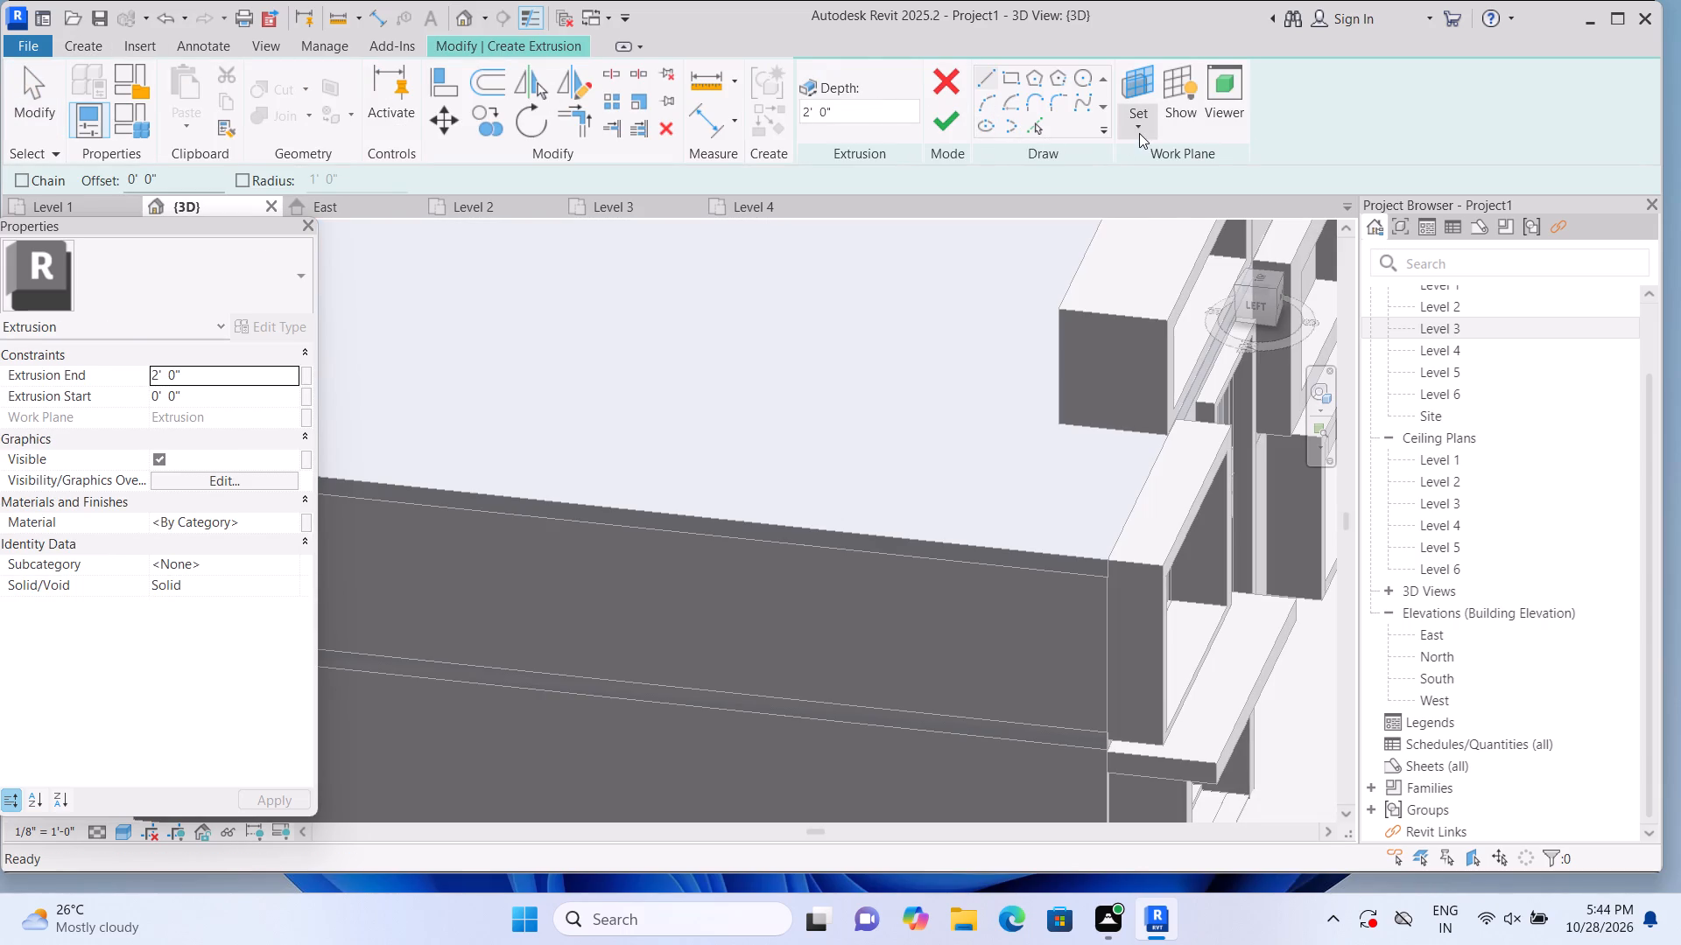
{"action": "left_click", "coordinate": [1150, 208]}
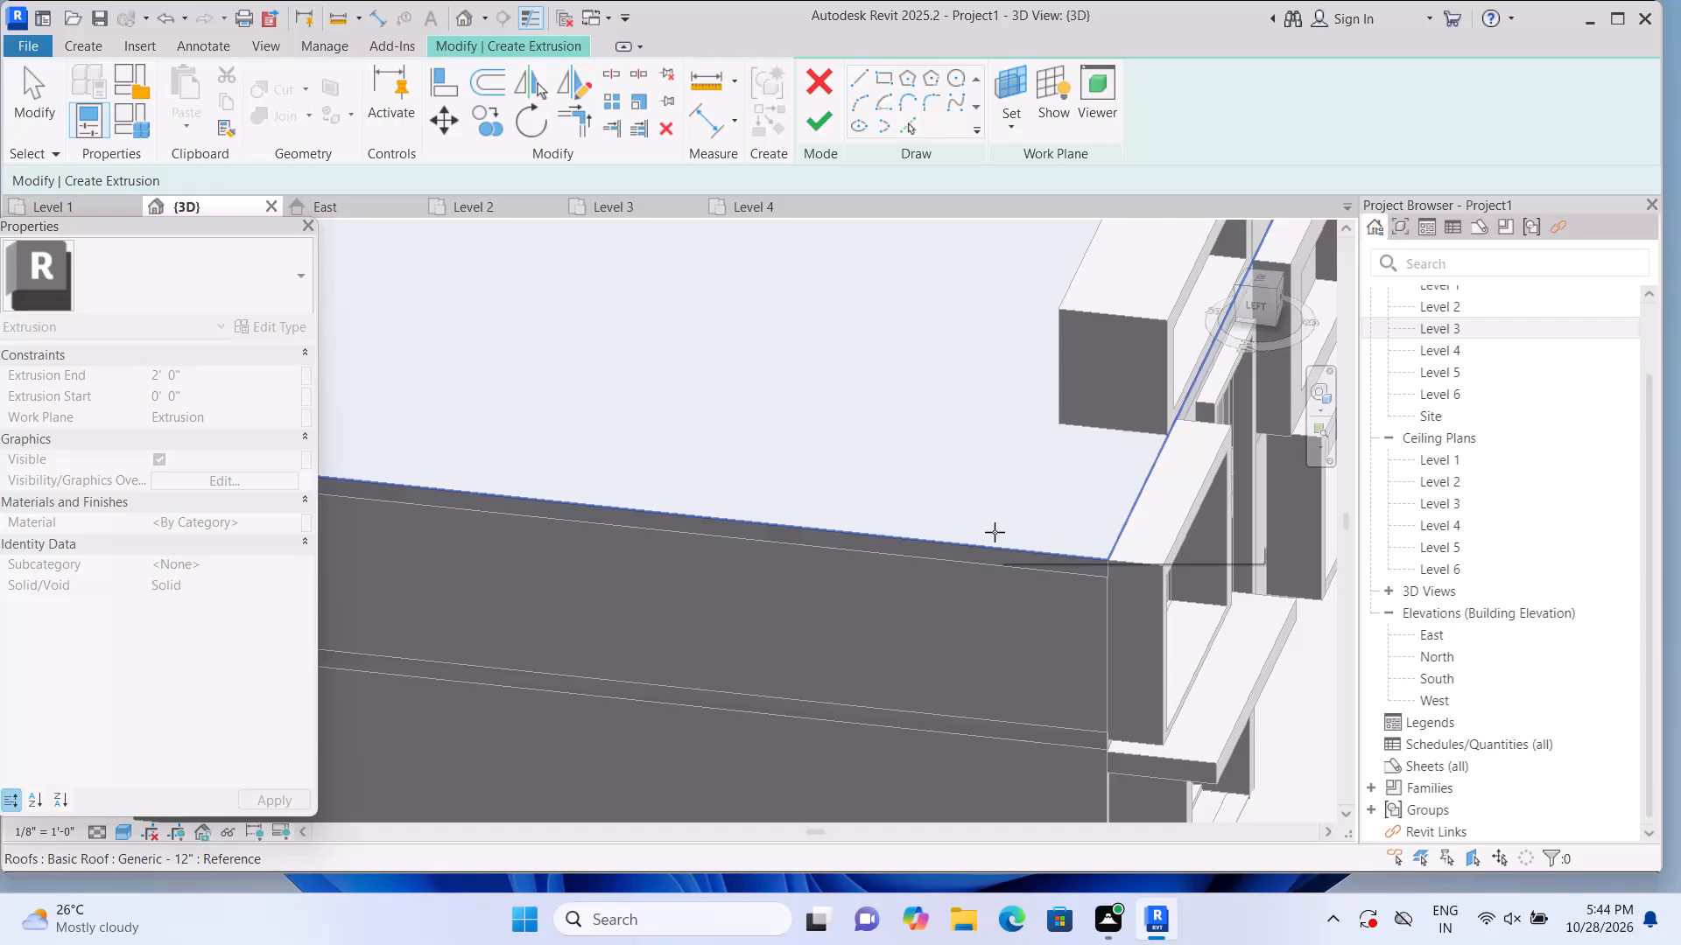
{"action": "left_click", "coordinate": [995, 532]}
{"action": "left_click", "coordinate": [1002, 73]}
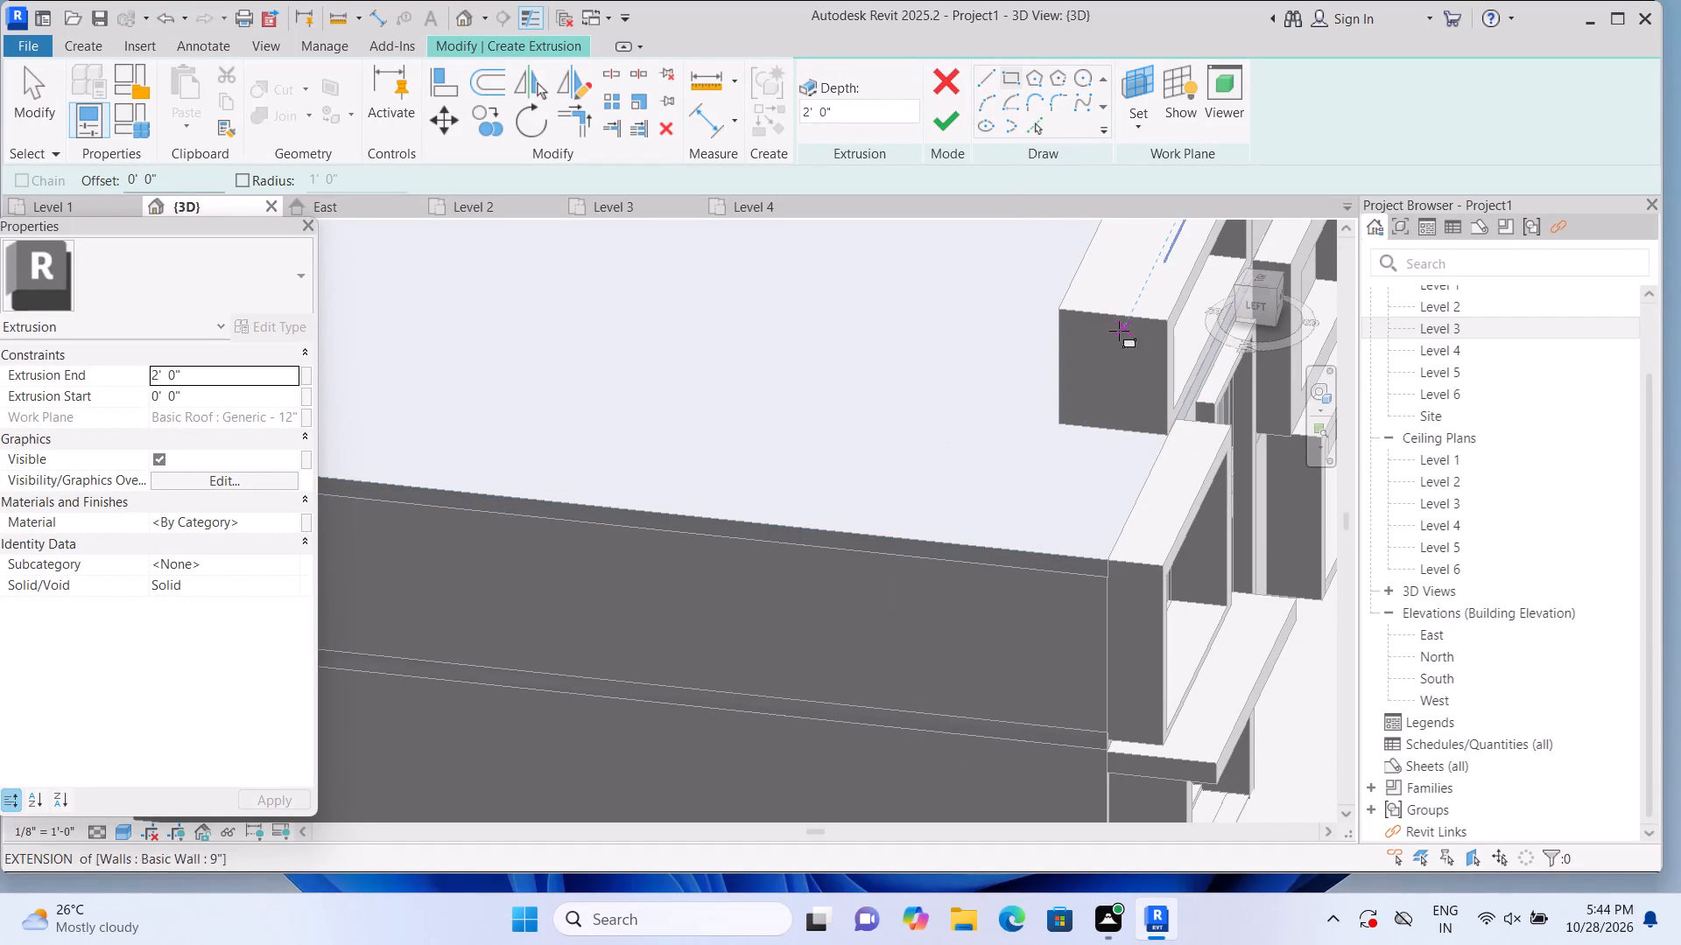
{"action": "left_click", "coordinate": [1059, 425]}
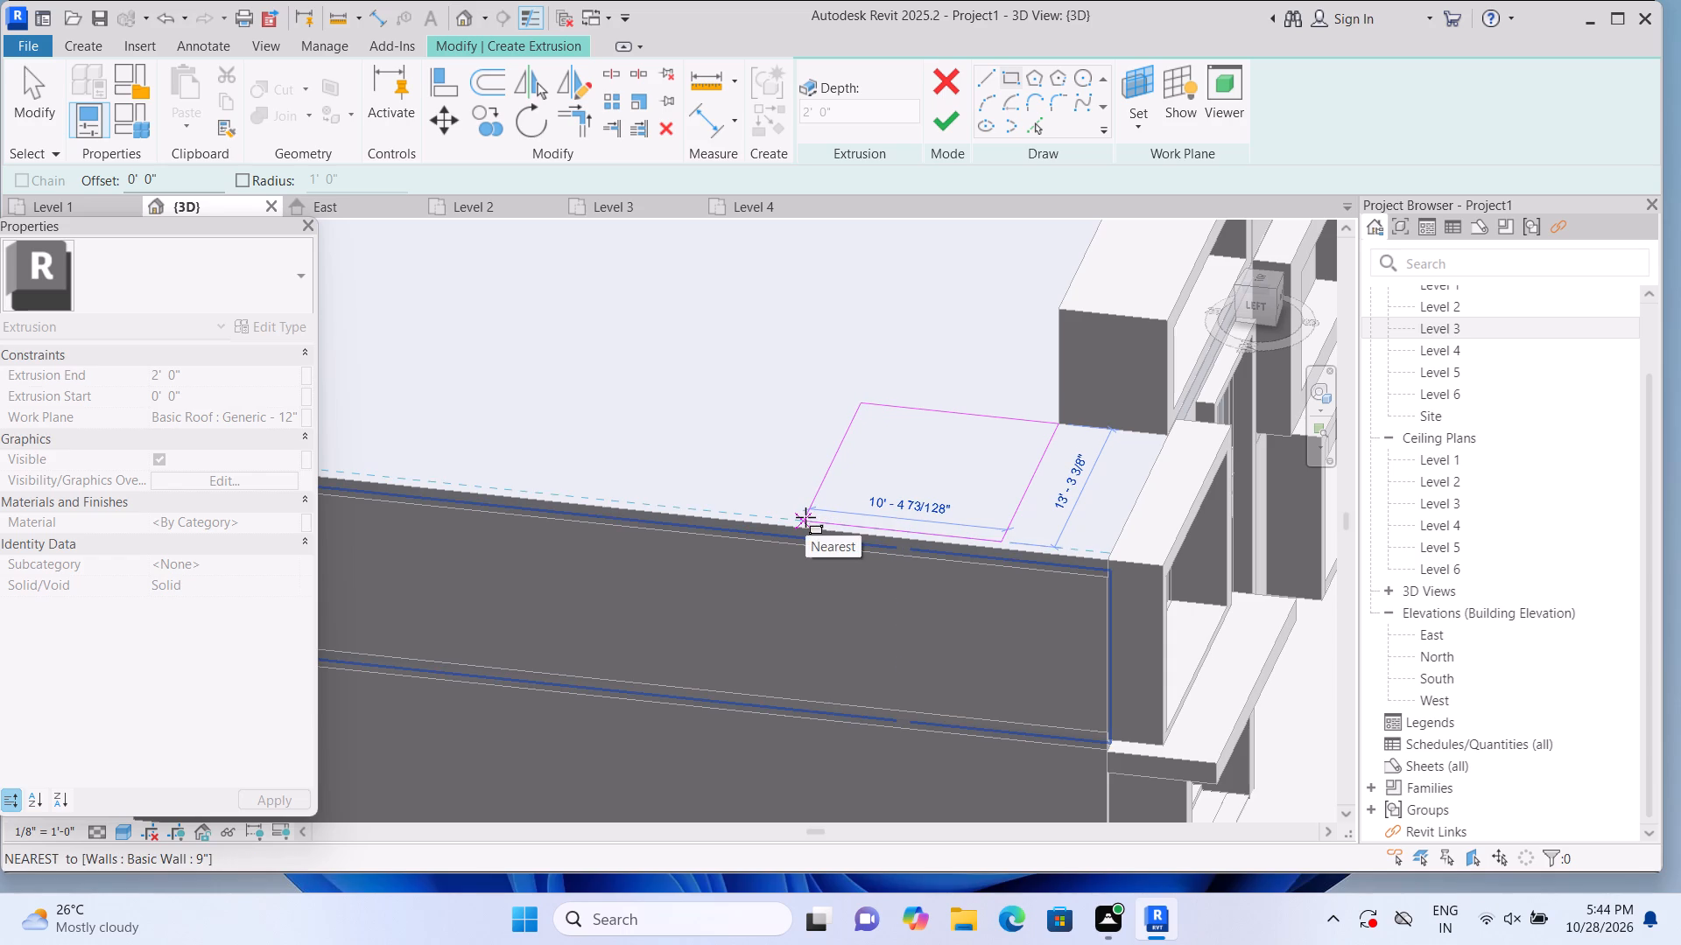
{"action": "scroll", "coordinate": [801, 523], "scroll_direction": "up", "scroll_amount": 6}
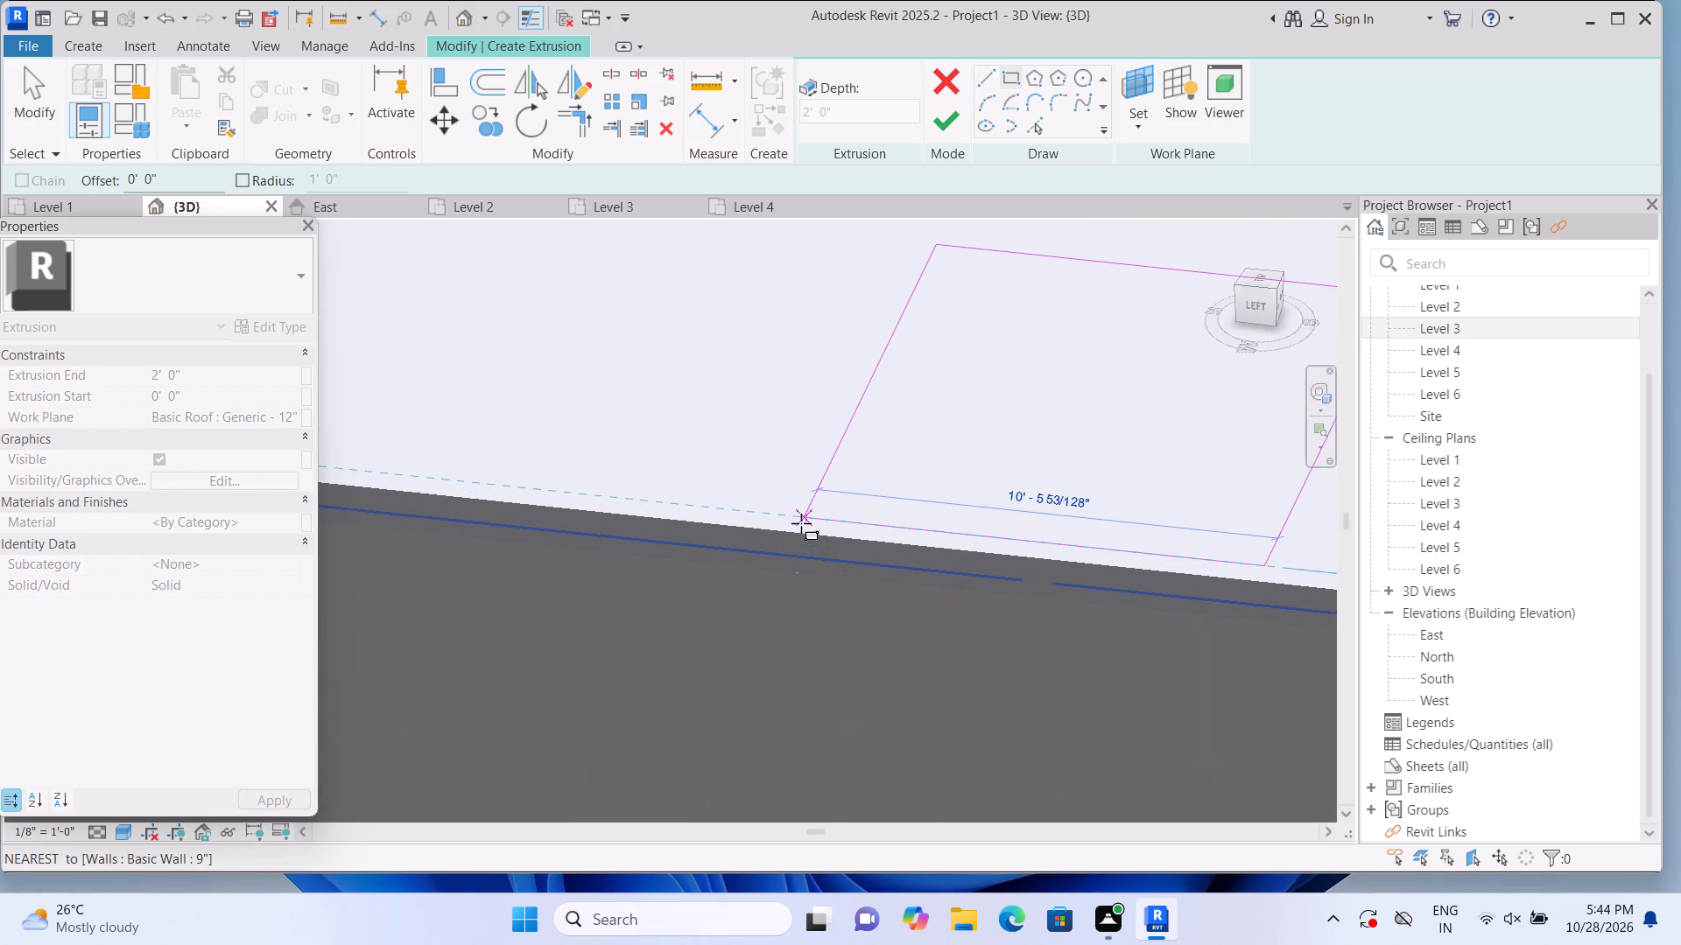
{"action": "left_click", "coordinate": [800, 531]}
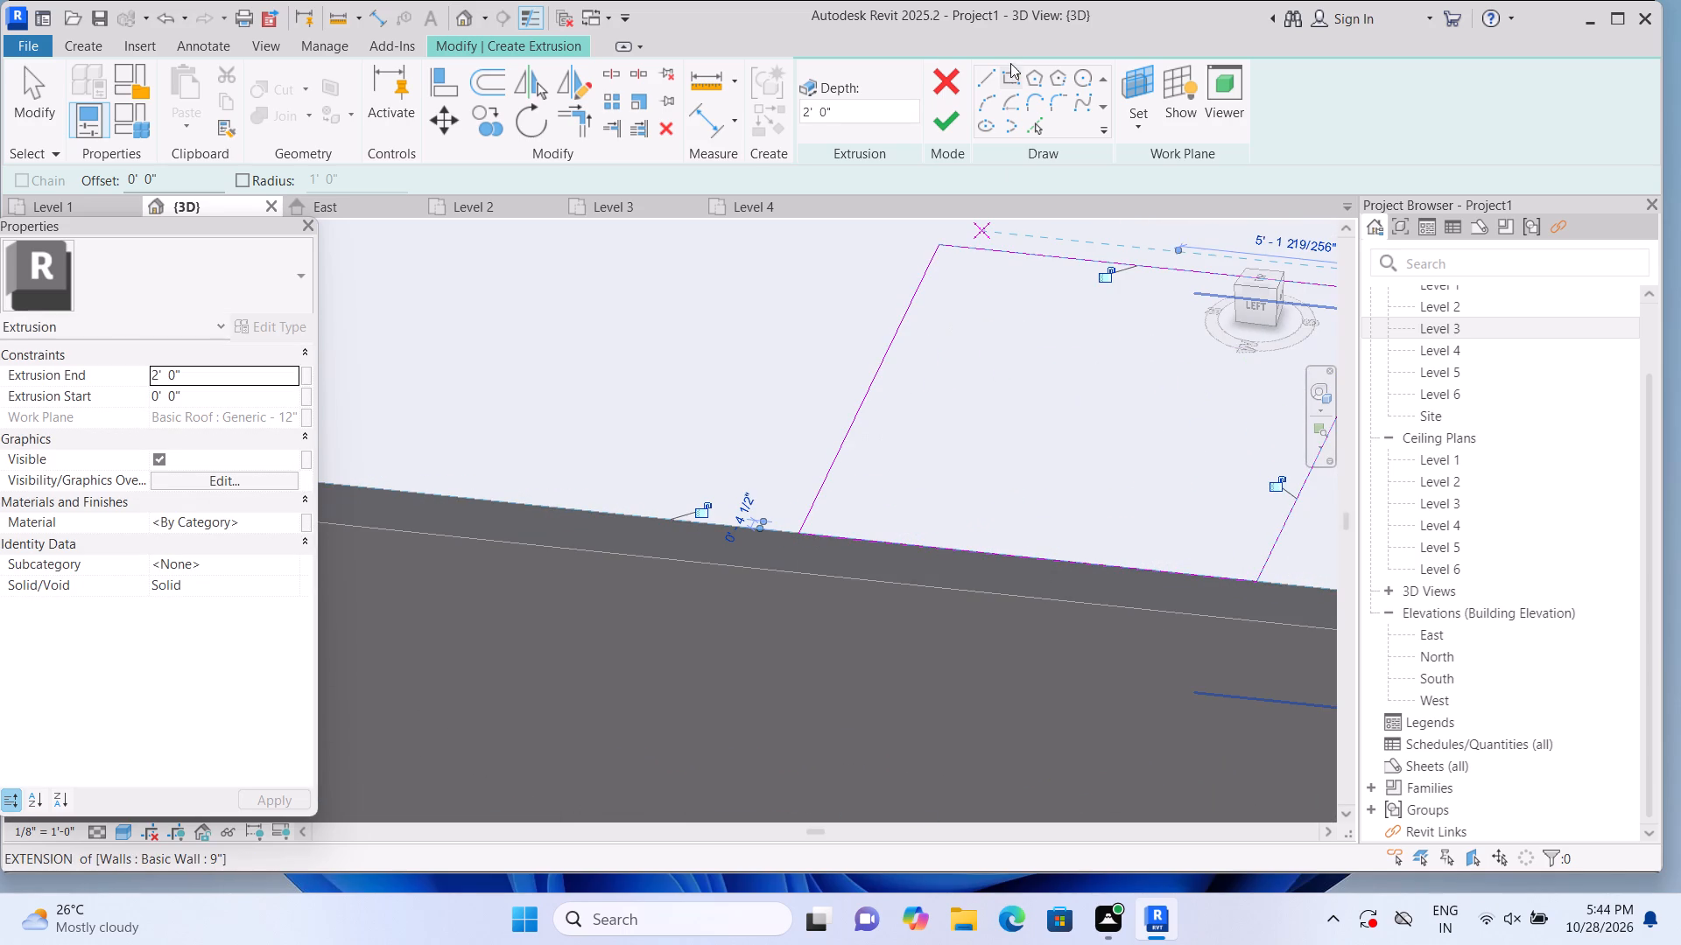
{"action": "left_click", "coordinate": [955, 128]}
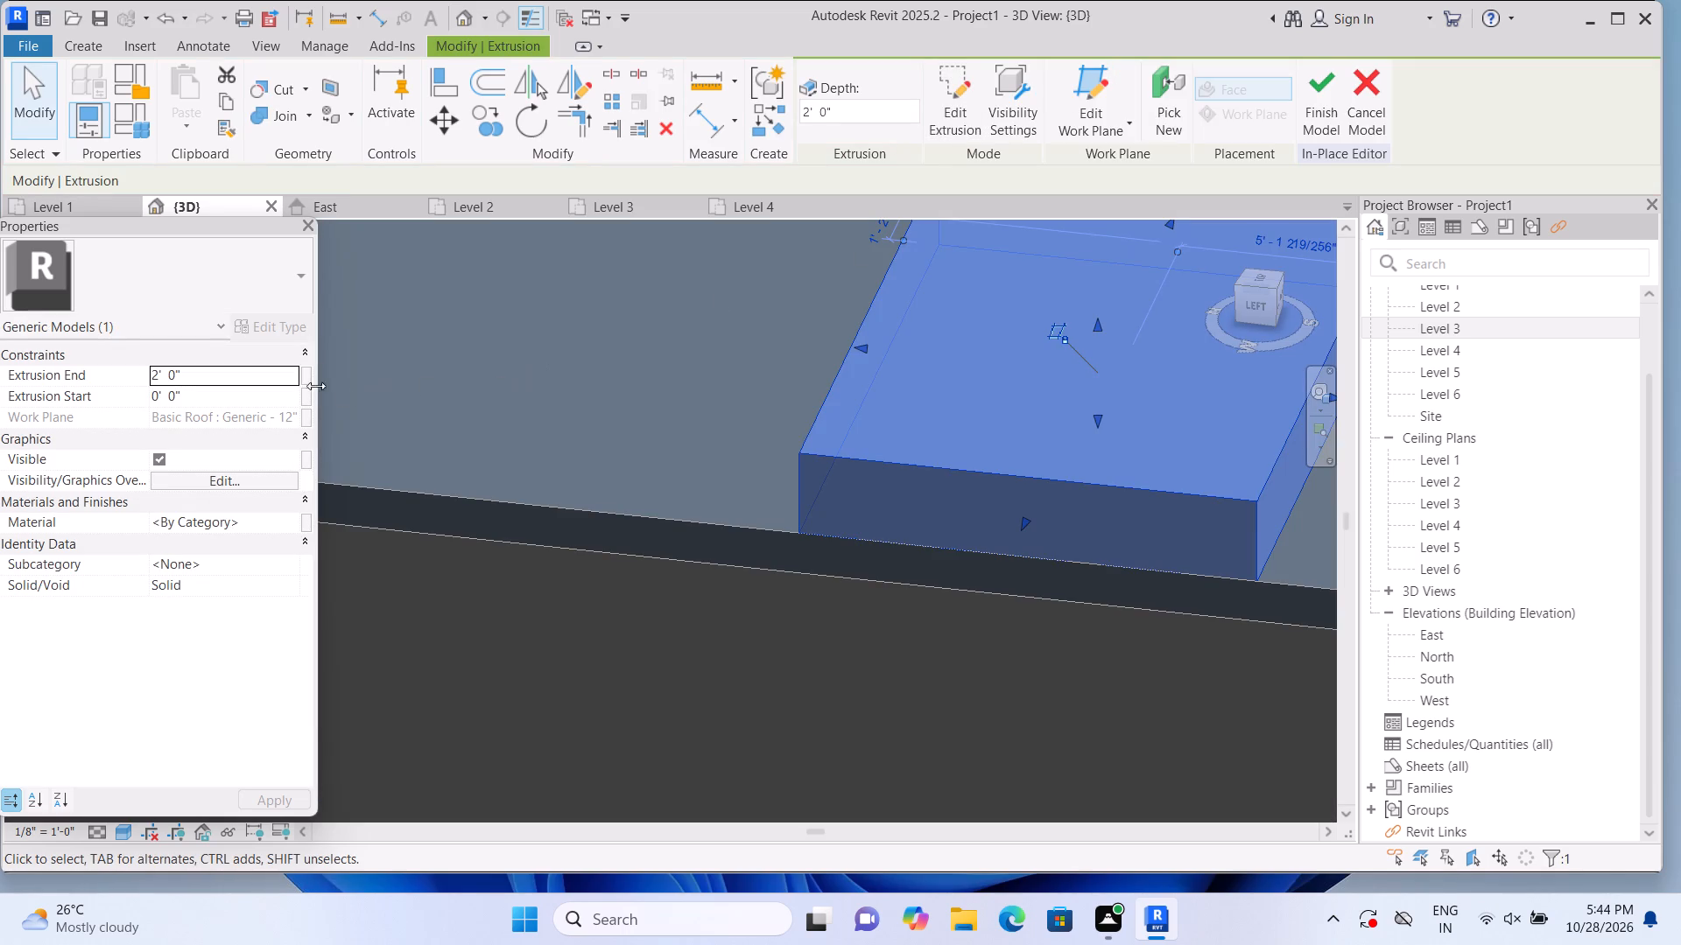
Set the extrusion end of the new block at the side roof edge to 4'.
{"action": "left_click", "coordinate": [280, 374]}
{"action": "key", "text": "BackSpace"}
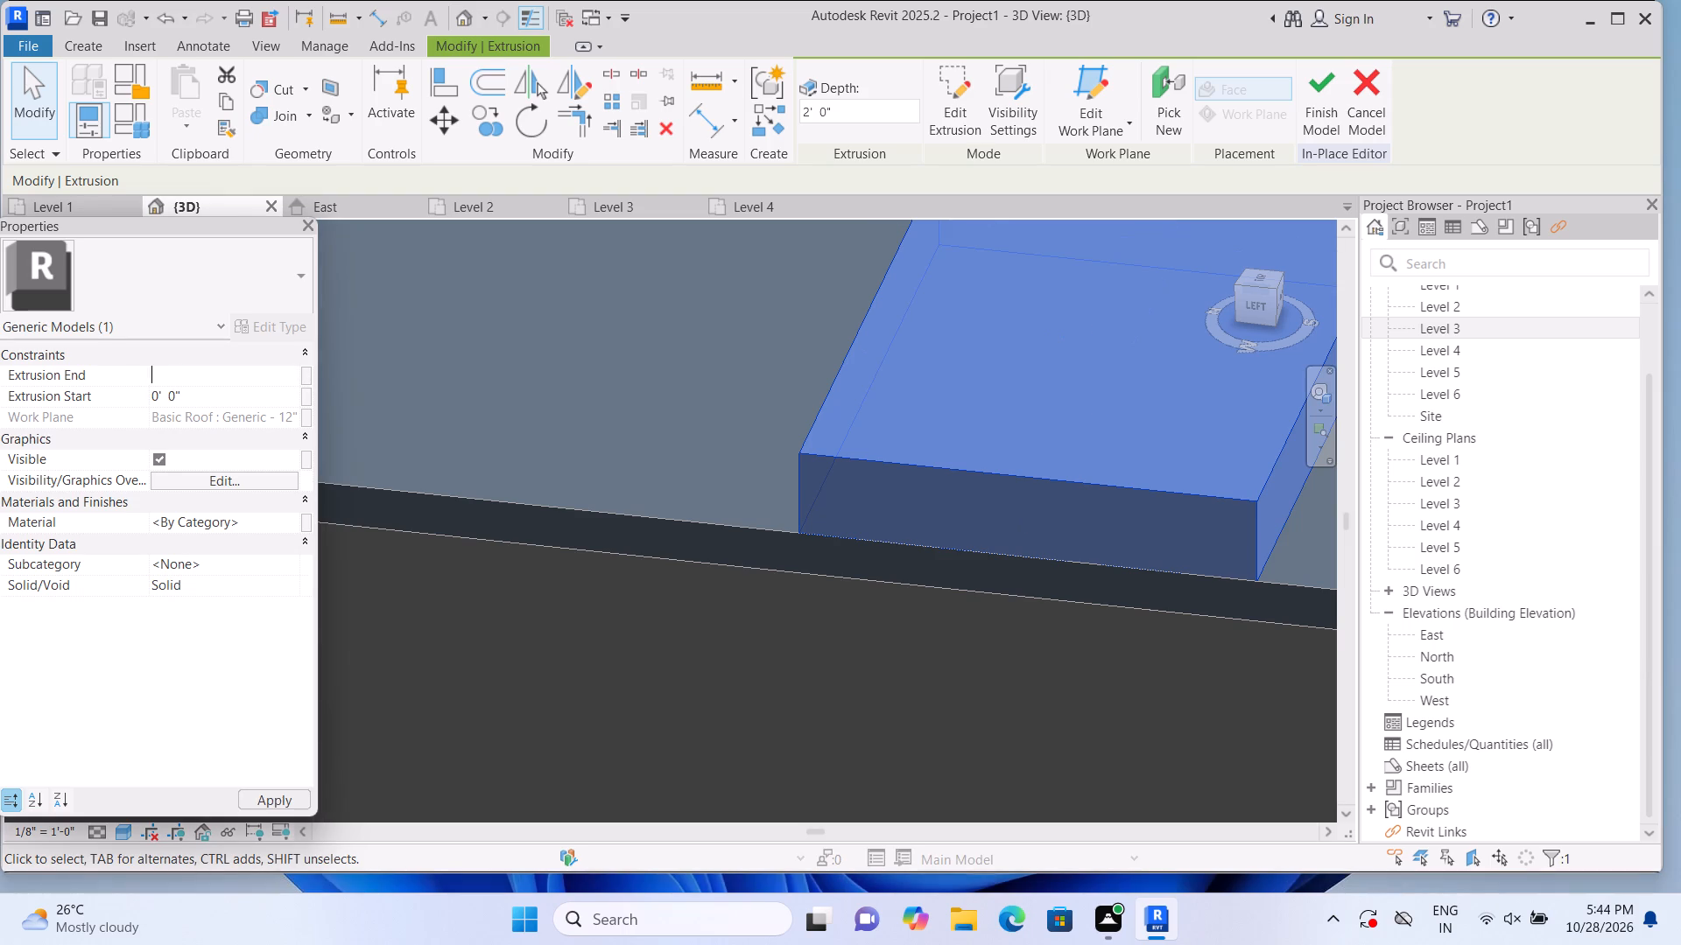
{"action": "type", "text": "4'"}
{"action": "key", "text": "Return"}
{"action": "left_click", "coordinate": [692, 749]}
Stretch the top of the new side roof block upward to a height of about 8' 4".
{"action": "scroll", "coordinate": [692, 749], "scroll_direction": "down", "scroll_amount": 3}
{"action": "left_click", "coordinate": [904, 539]}
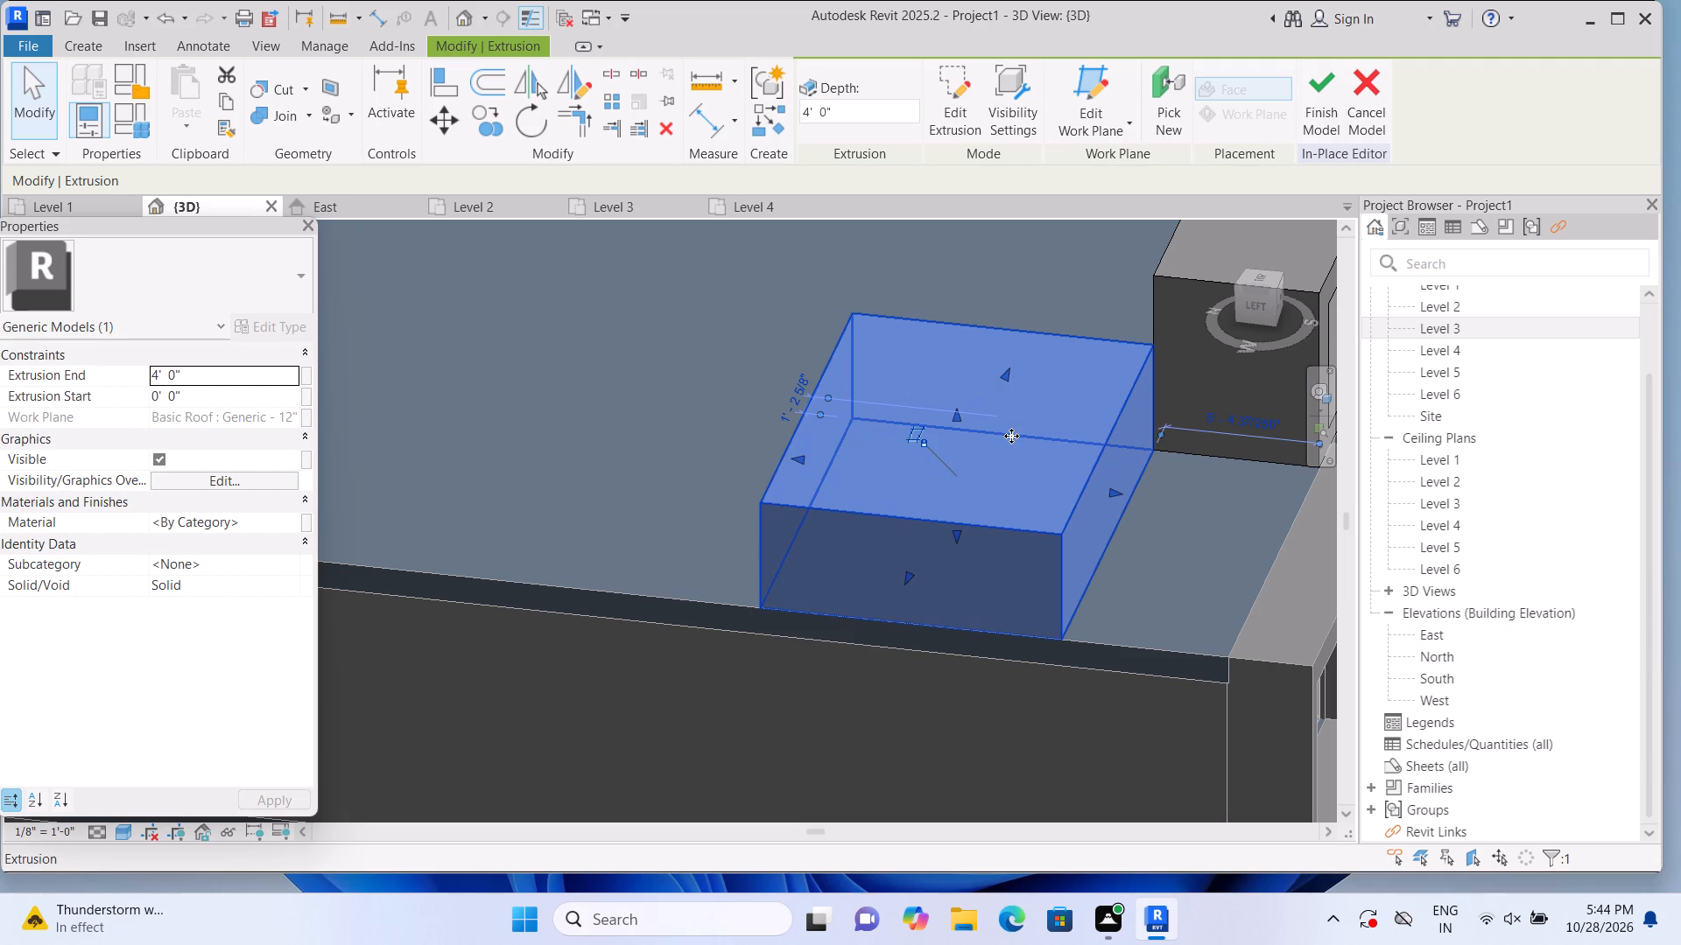
{"action": "left_click_drag", "start_coordinate": [954, 417], "coordinate": [954, 395]}
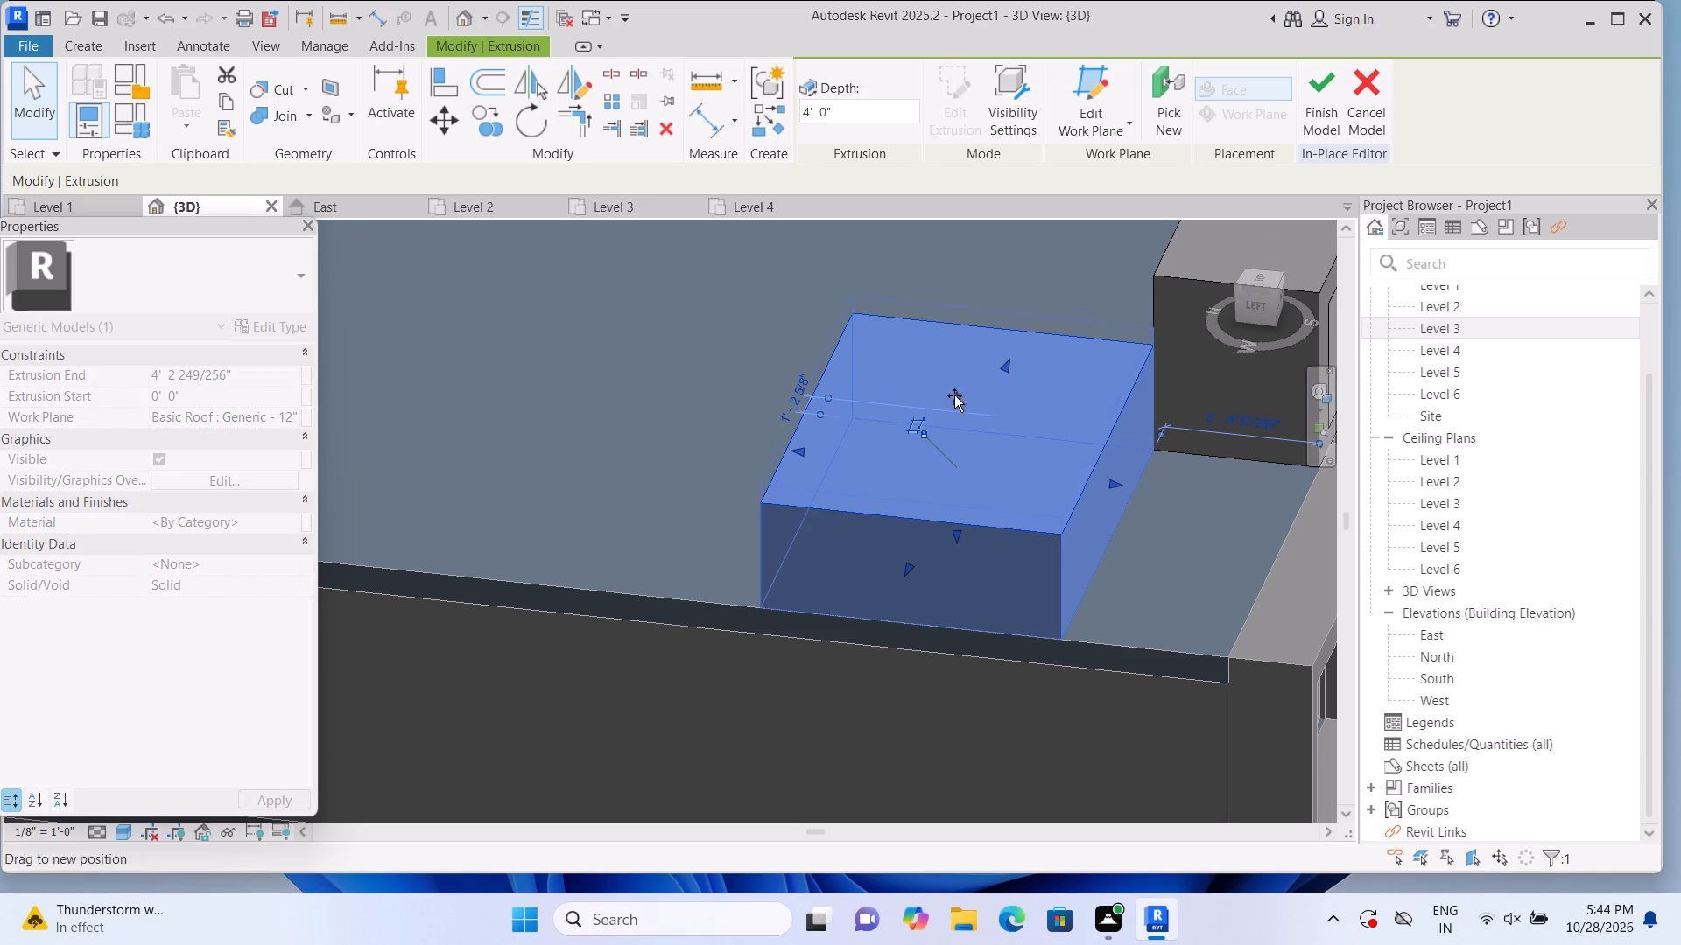
{"action": "left_click_drag", "start_coordinate": [954, 395], "coordinate": [958, 338]}
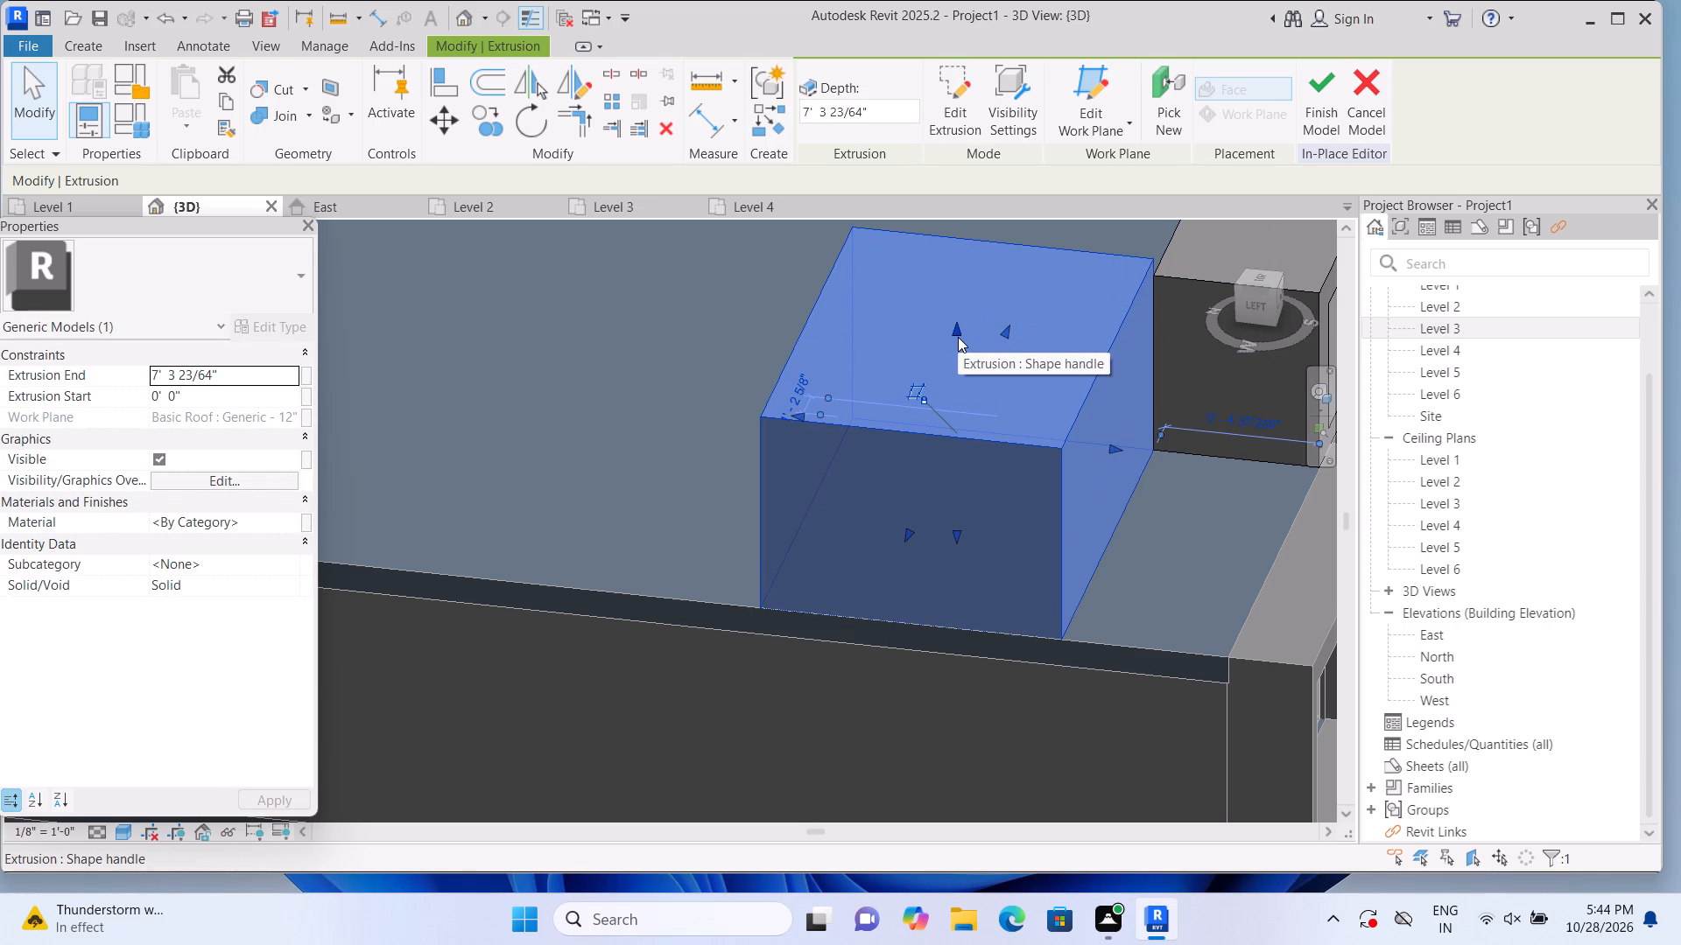
{"action": "scroll", "coordinate": [958, 341], "scroll_direction": "down", "scroll_amount": 2}
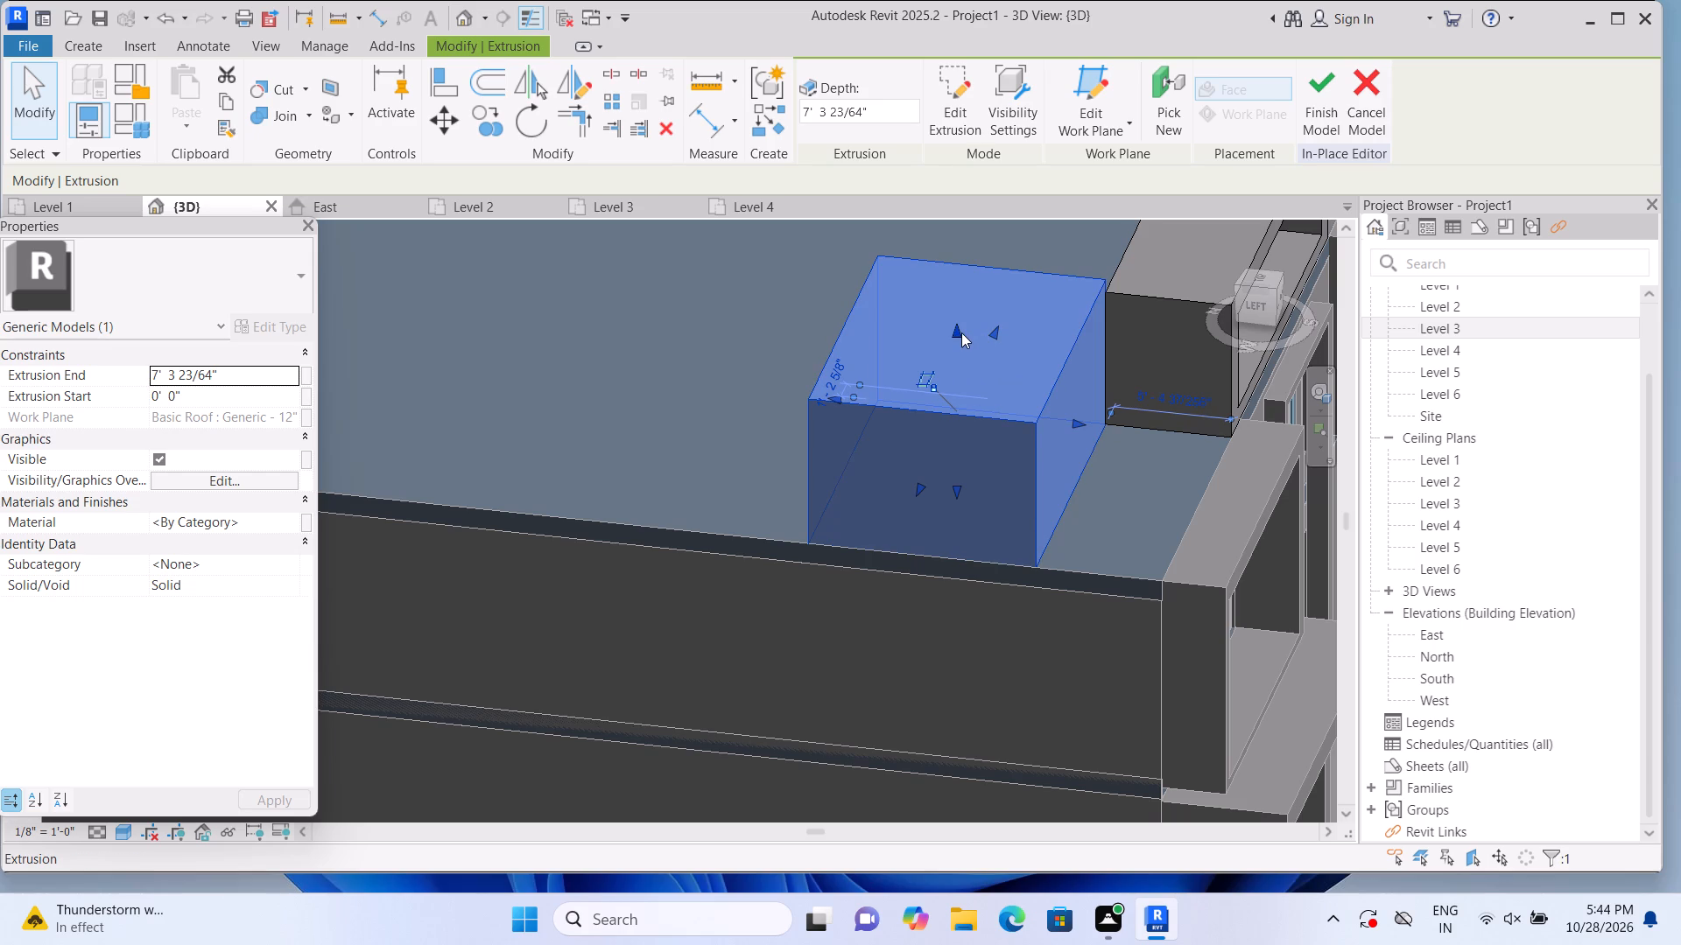
{"action": "left_click_drag", "start_coordinate": [955, 332], "coordinate": [960, 318]}
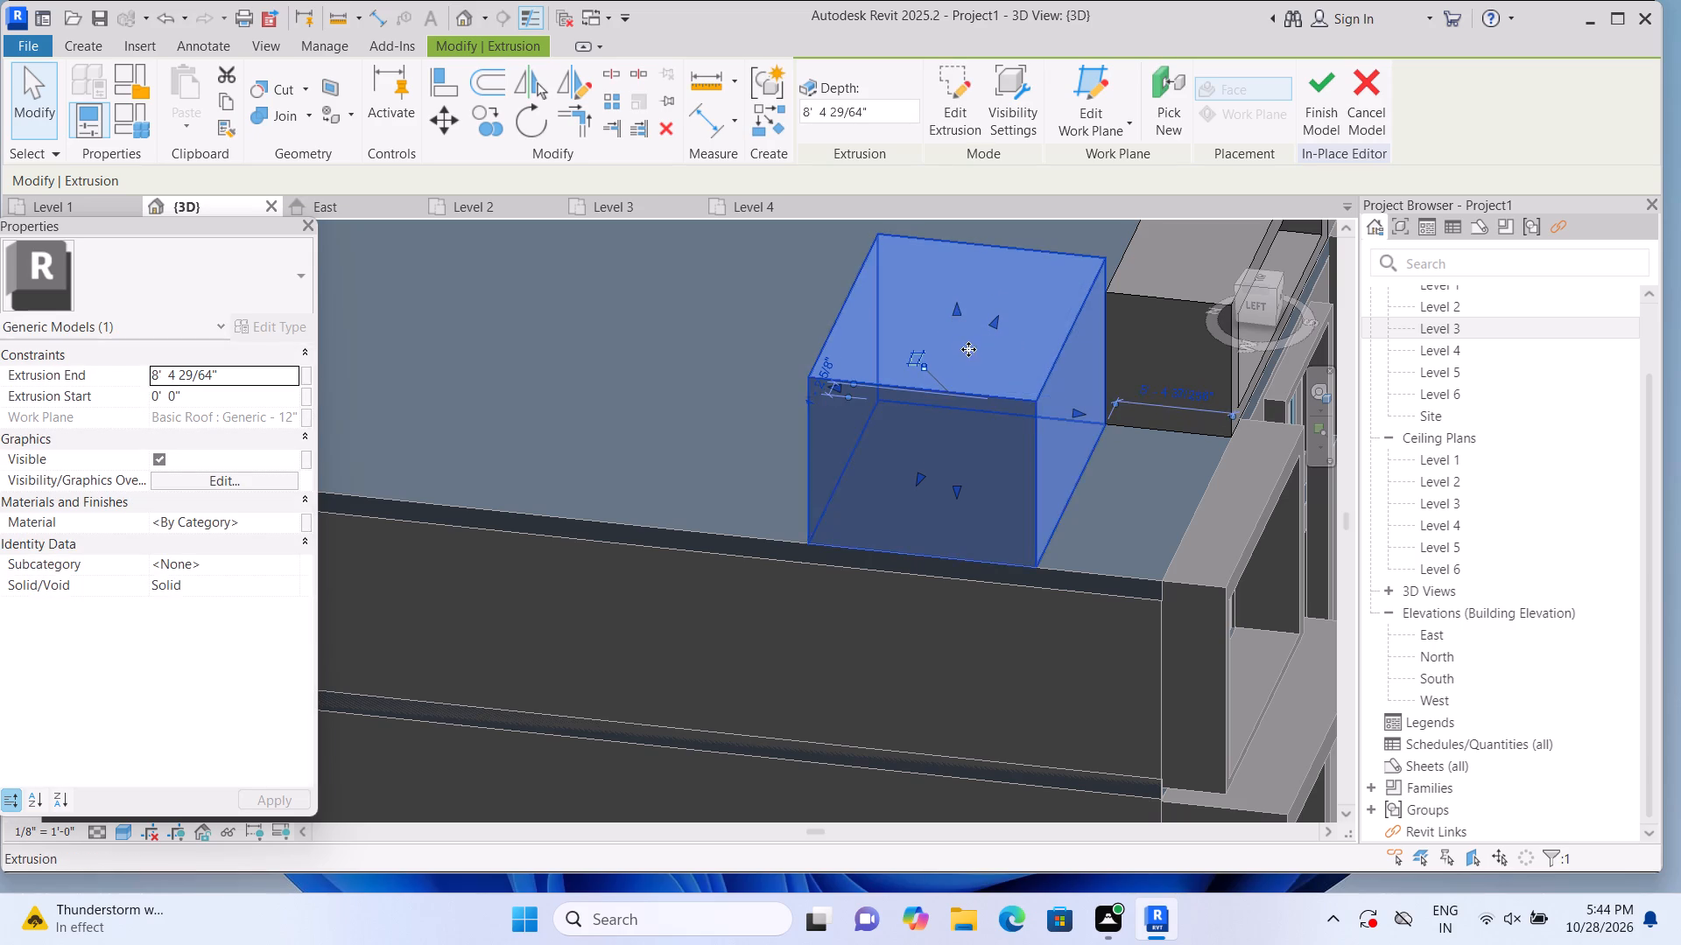
{"action": "scroll", "coordinate": [968, 352], "scroll_direction": "down", "scroll_amount": 5}
{"action": "middle_click_drag", "start_coordinate": [922, 727], "coordinate": [824, 794]}
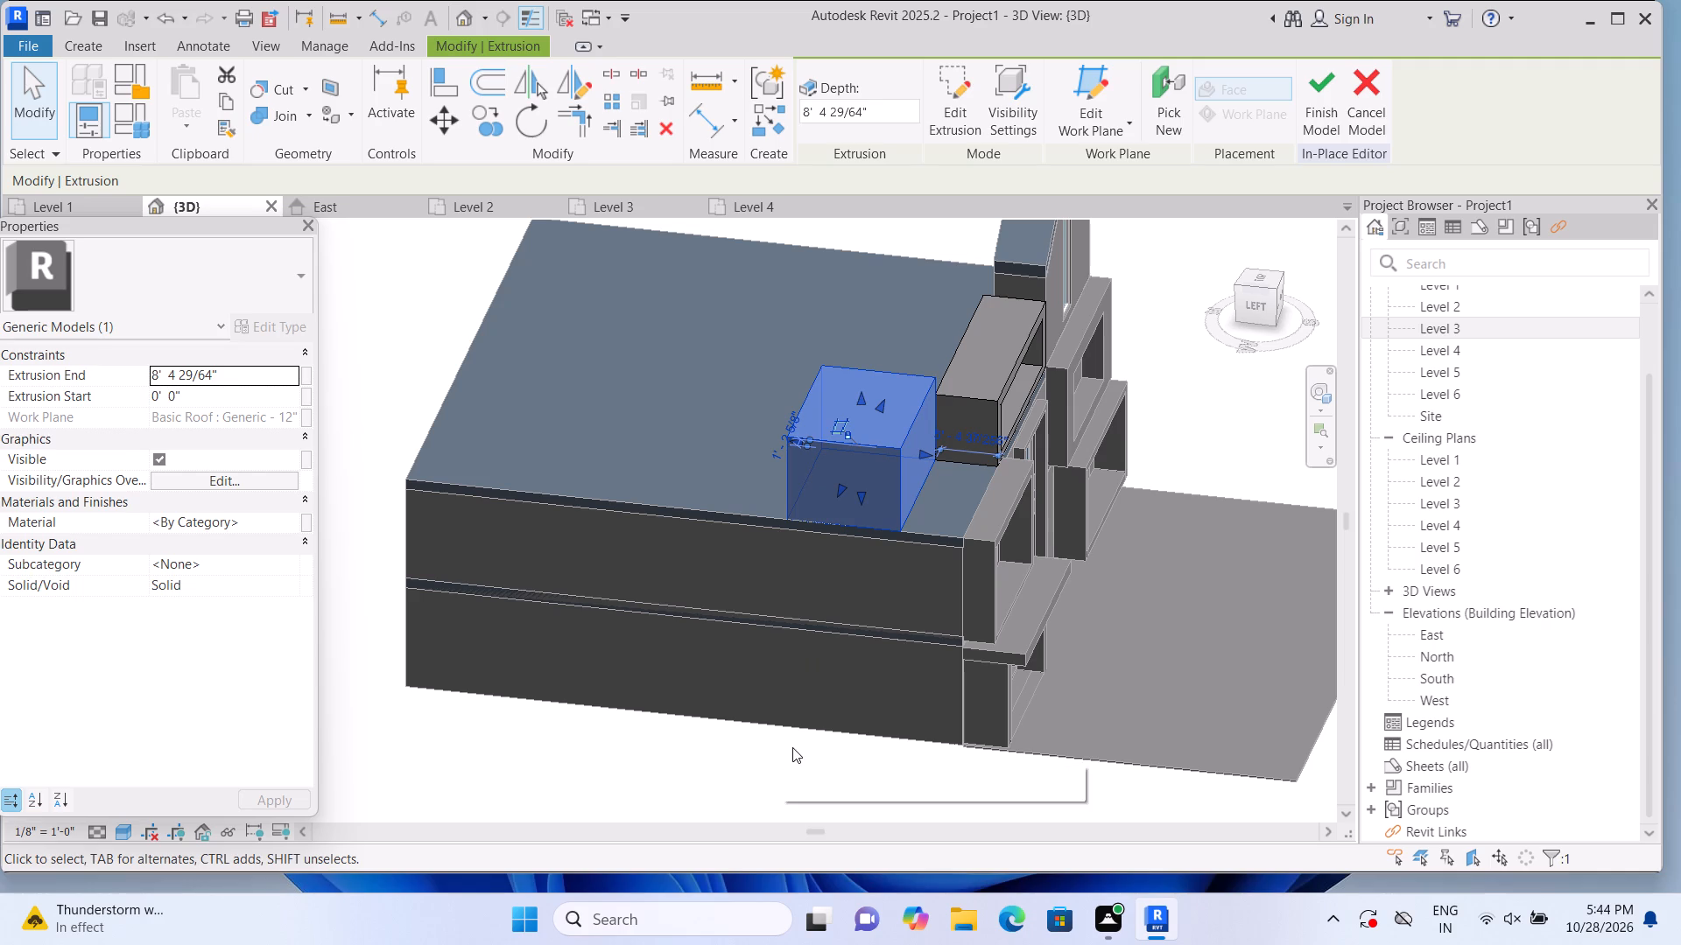
{"action": "left_click", "coordinate": [792, 747]}
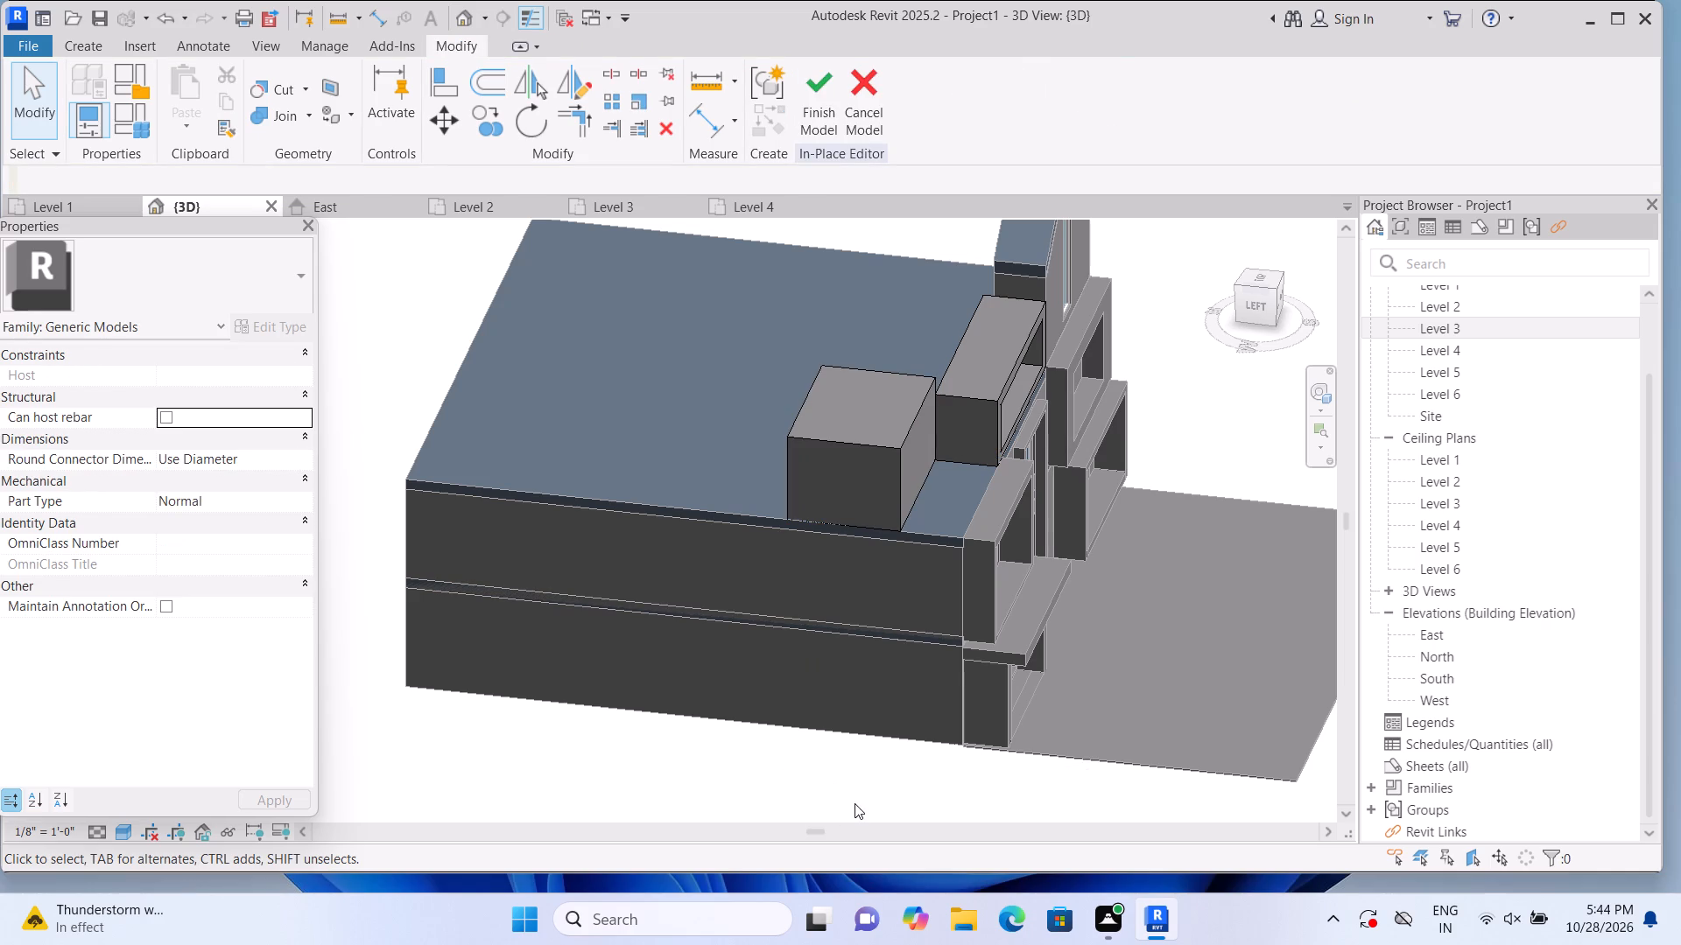
Start another extrusion on the roof surface and sketch a 6" by 6" square near the recessed block's front corner.
{"action": "middle_click_drag", "start_coordinate": [868, 794], "coordinate": [816, 803], "text": "shift"}
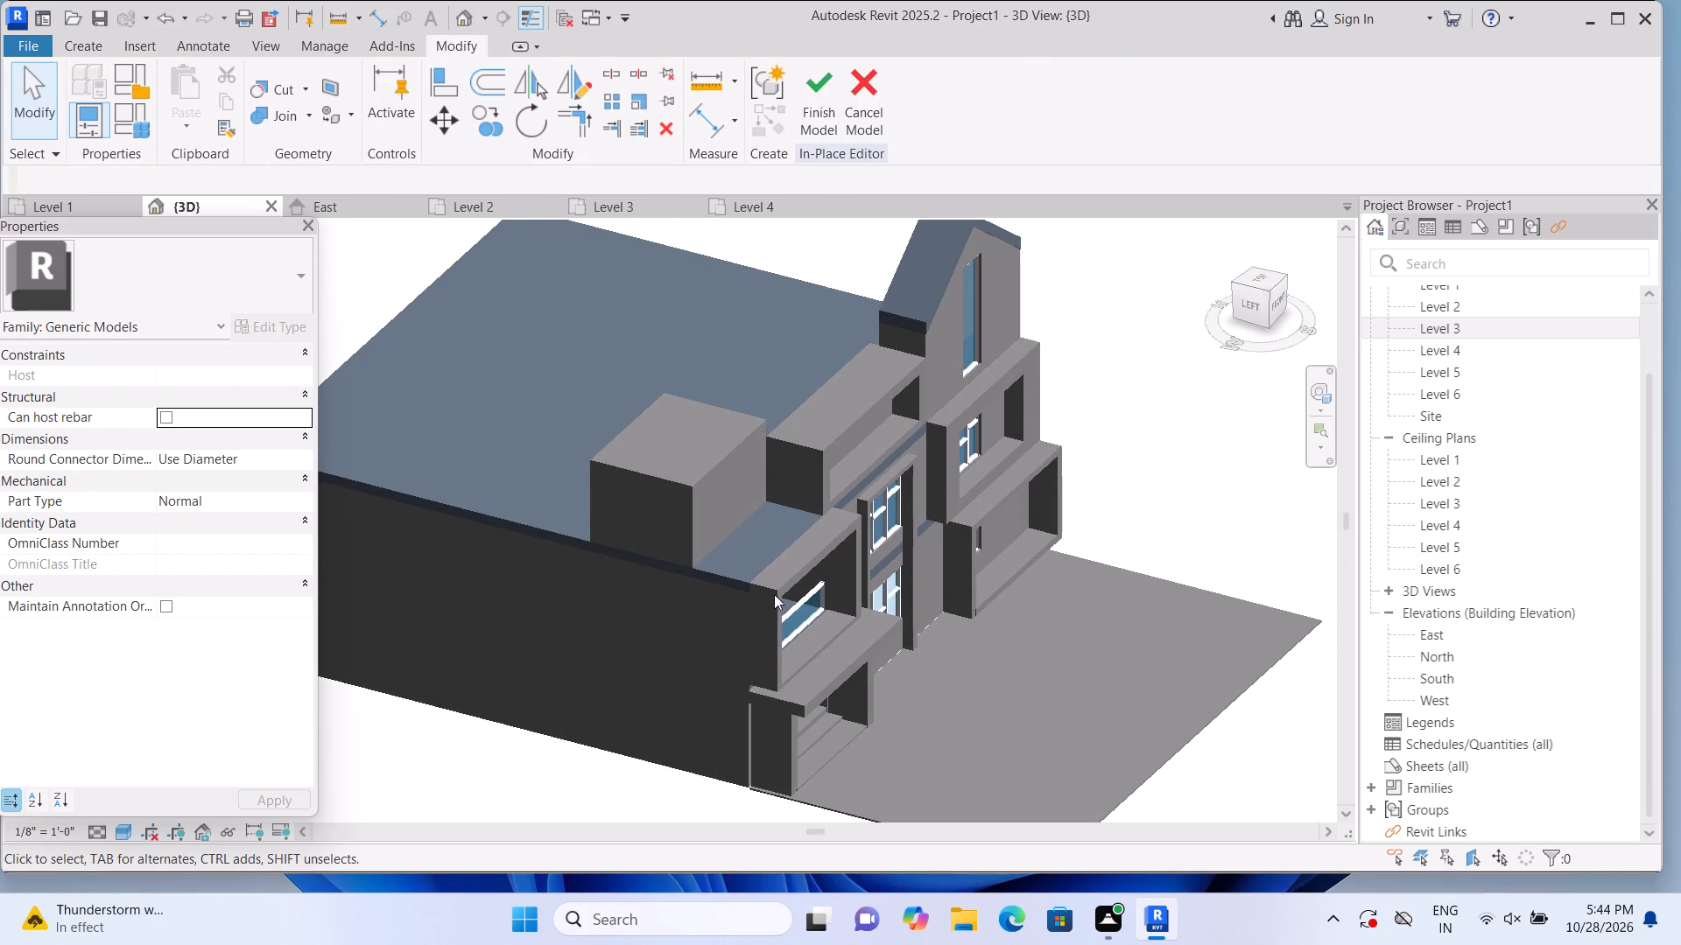
{"action": "scroll", "coordinate": [749, 559], "scroll_direction": "up", "scroll_amount": 3}
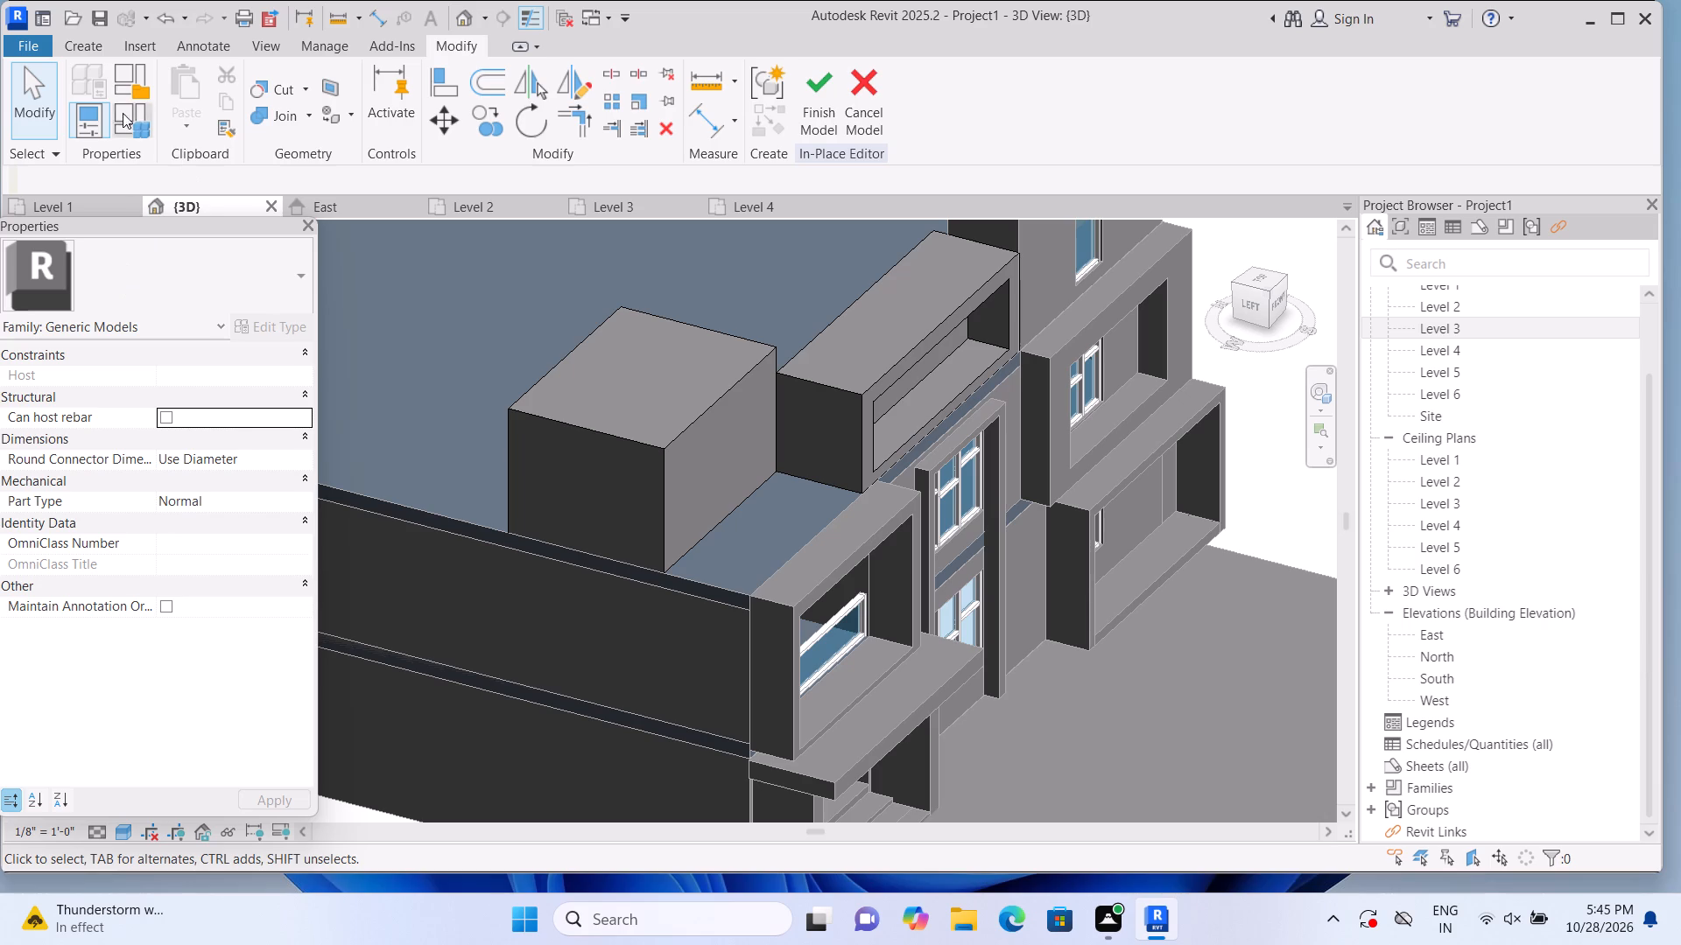
{"action": "left_click", "coordinate": [97, 38]}
{"action": "left_click", "coordinate": [181, 83]}
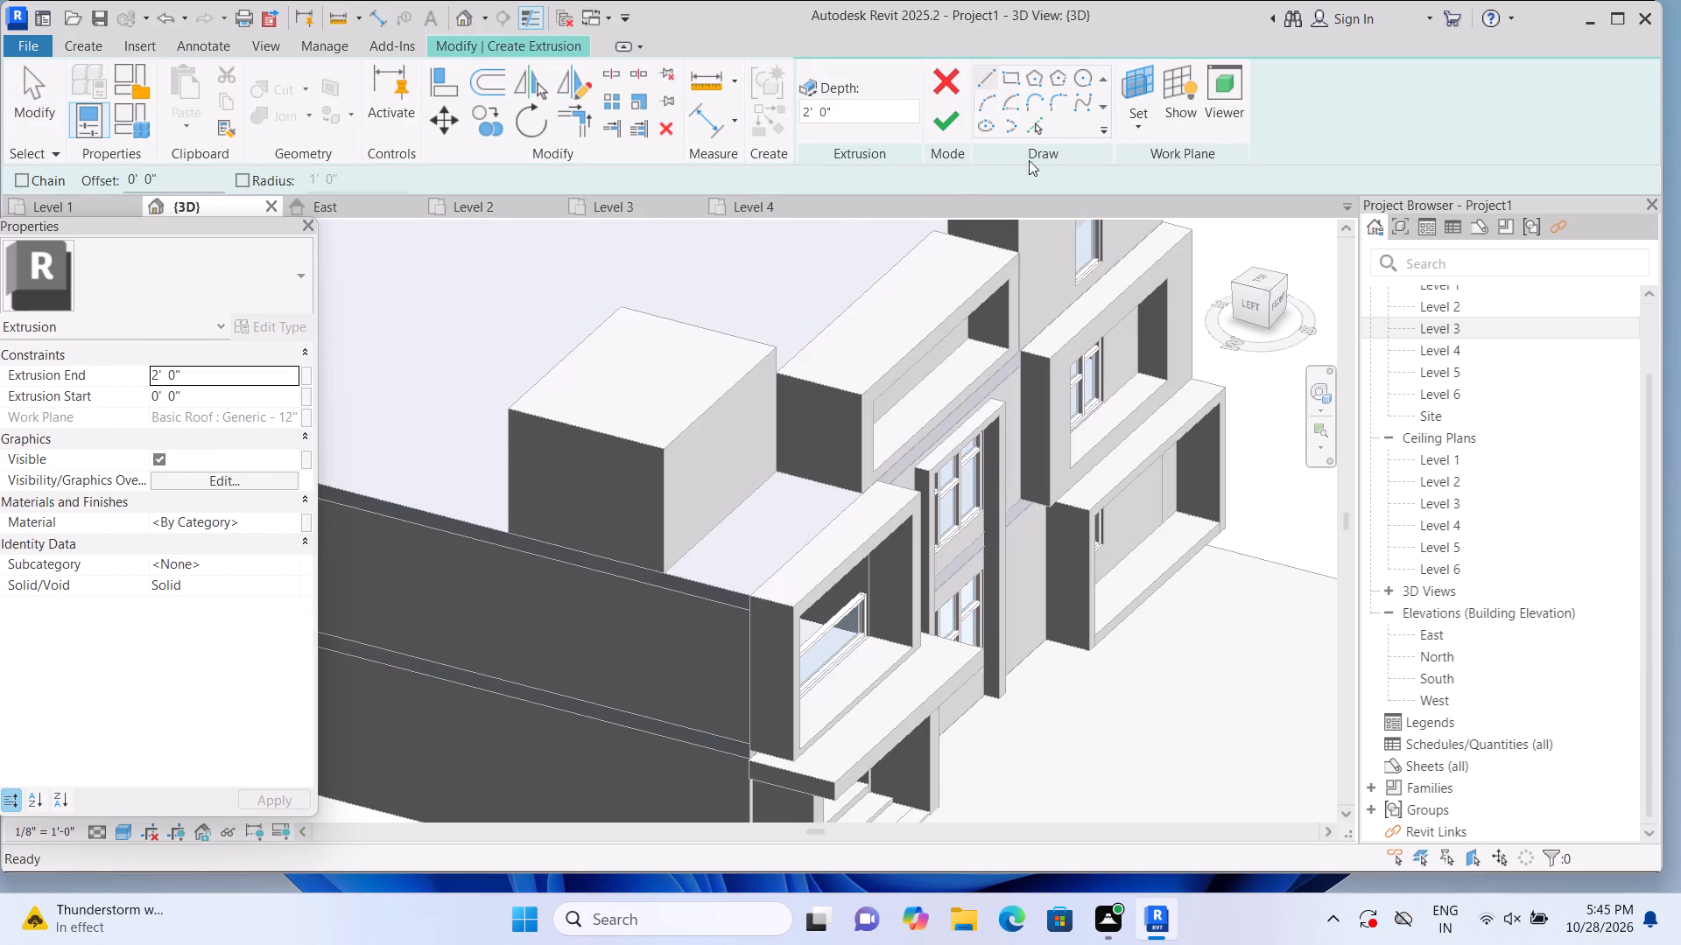
{"action": "left_click", "coordinate": [1144, 128]}
{"action": "left_click", "coordinate": [1157, 206]}
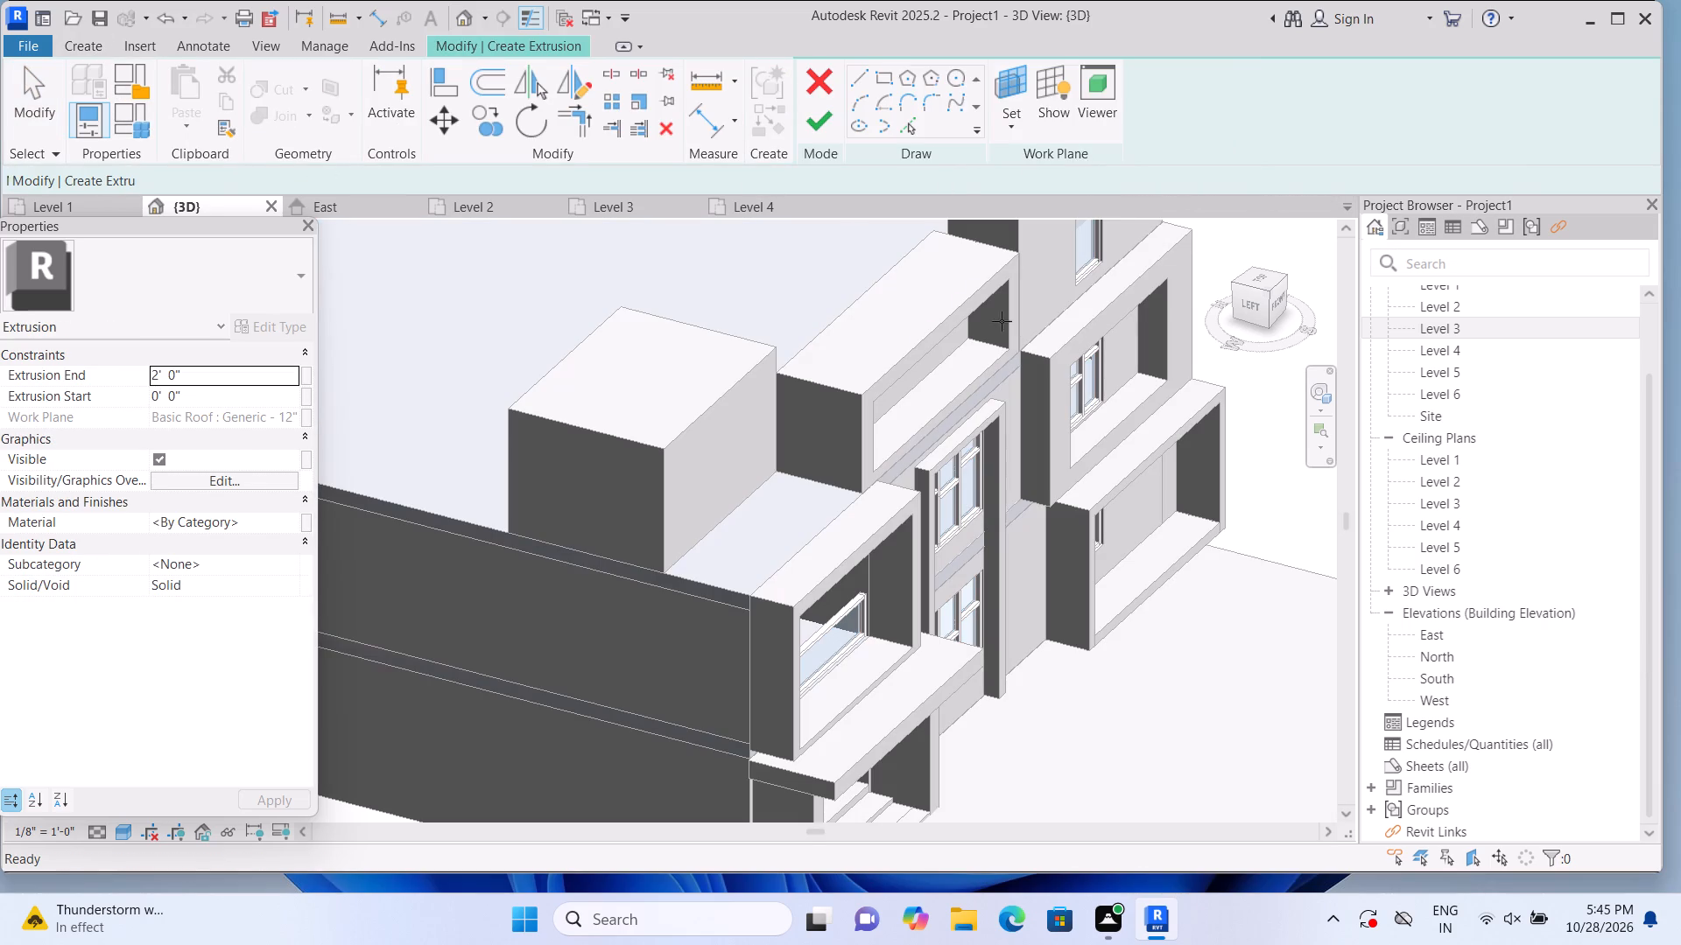
{"action": "left_click", "coordinate": [729, 557]}
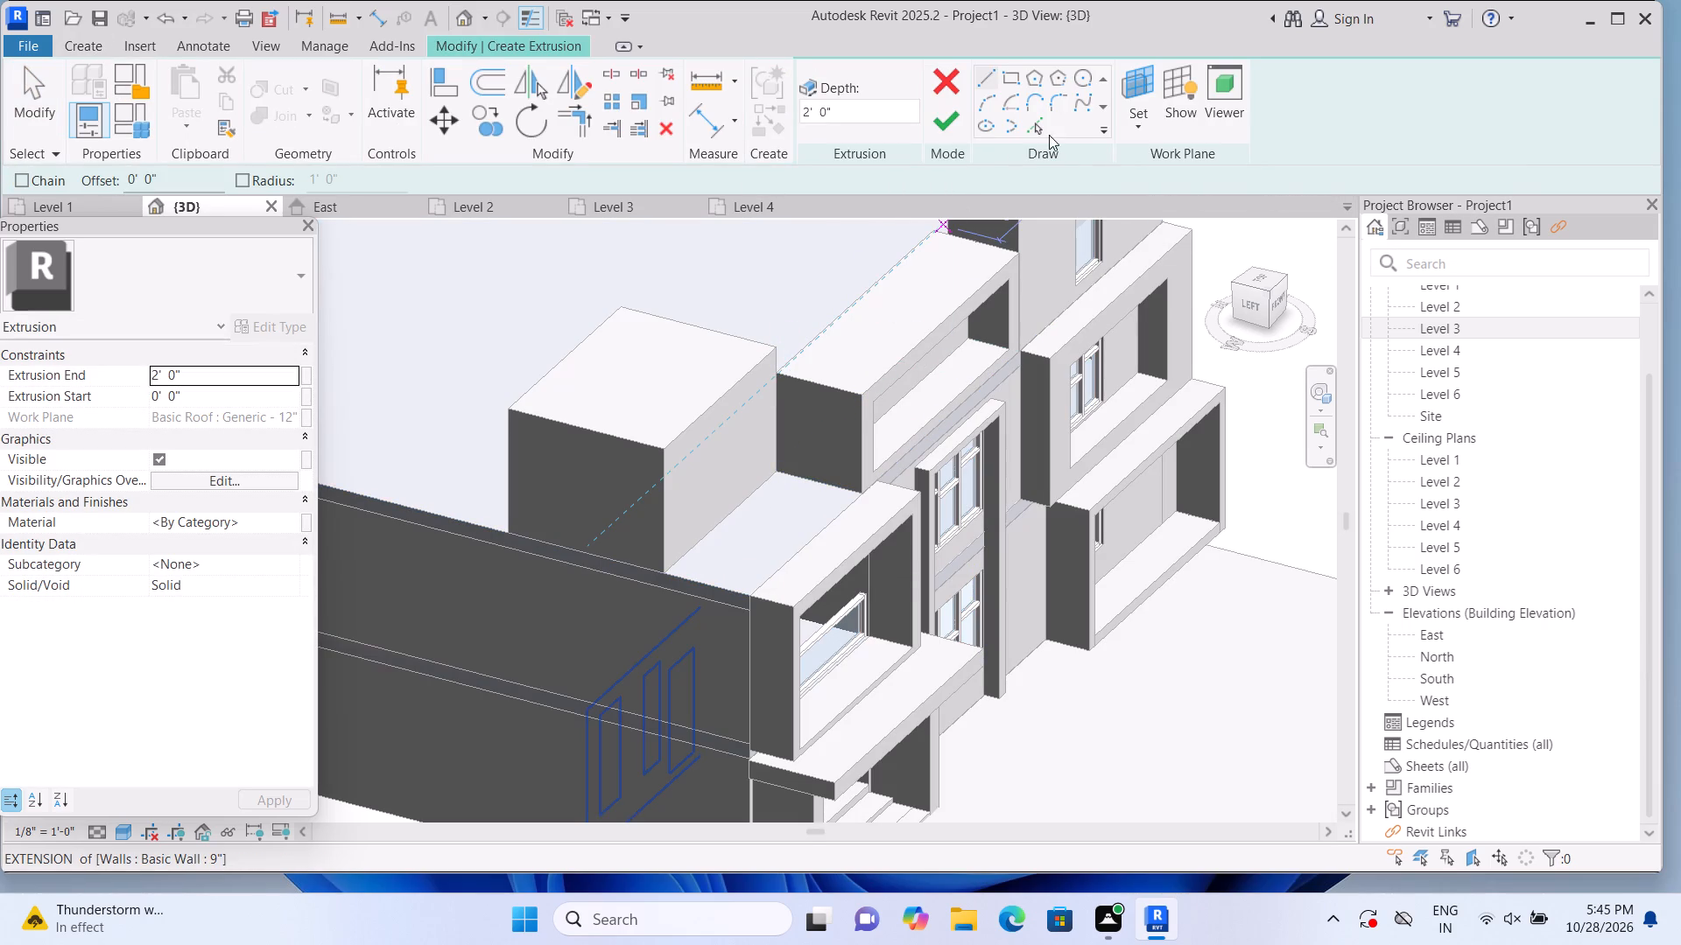
{"action": "left_click", "coordinate": [1008, 77]}
{"action": "scroll", "coordinate": [804, 535], "scroll_direction": "up", "scroll_amount": 1}
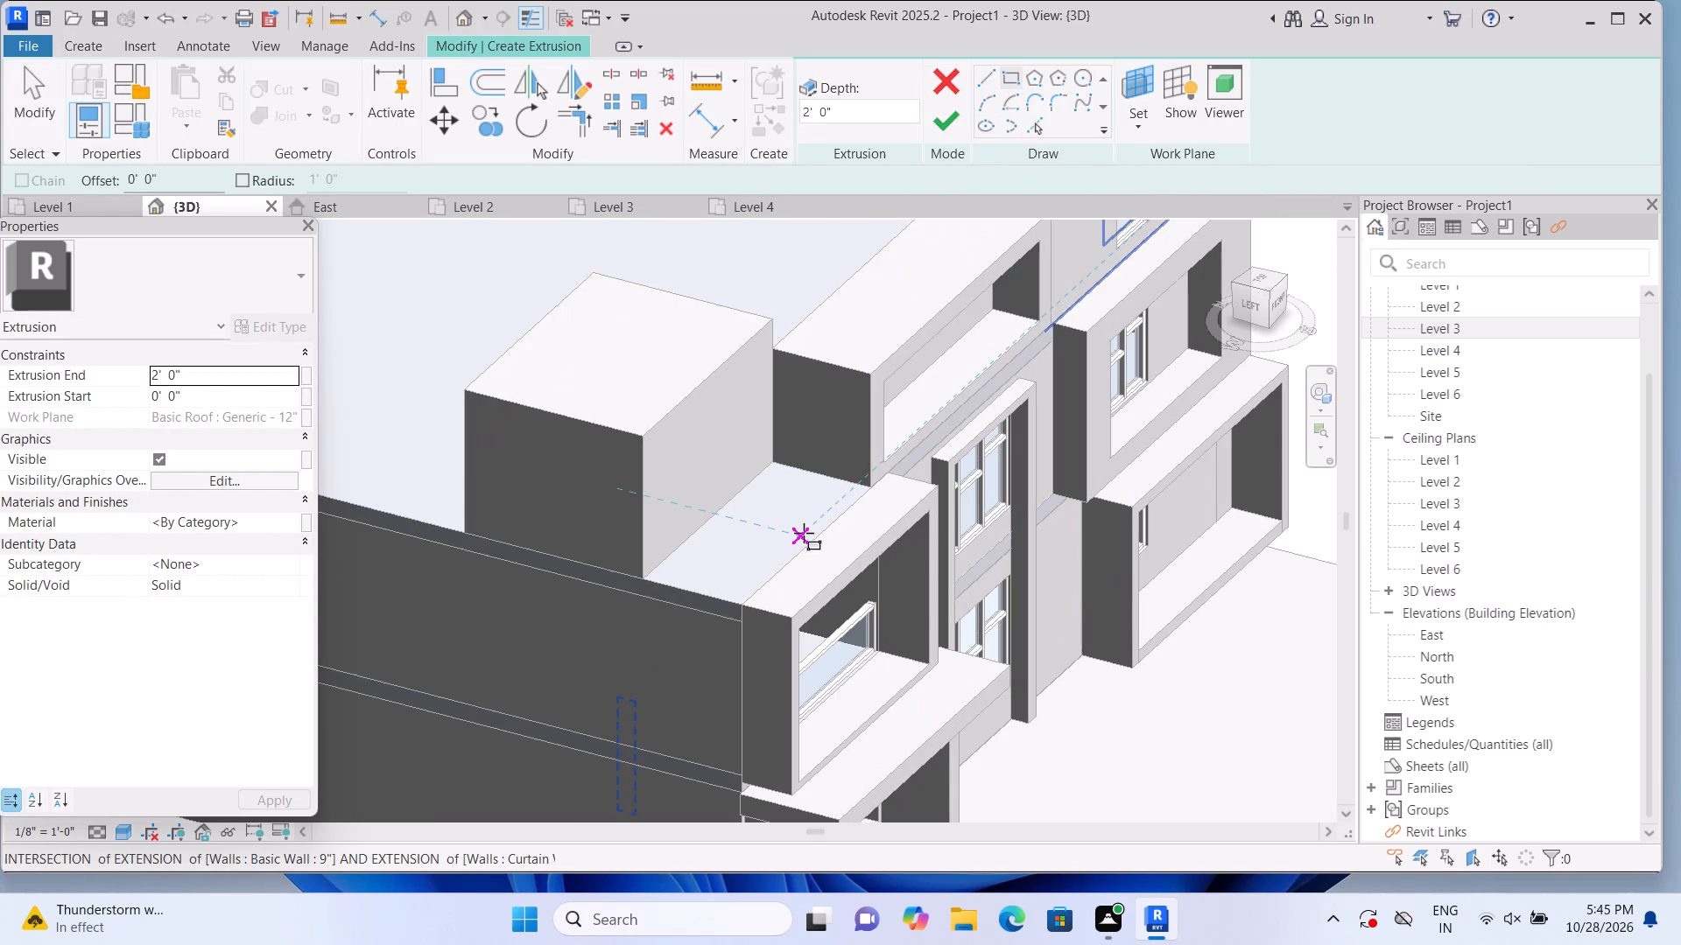
{"action": "scroll", "coordinate": [802, 486], "scroll_direction": "up", "scroll_amount": 2}
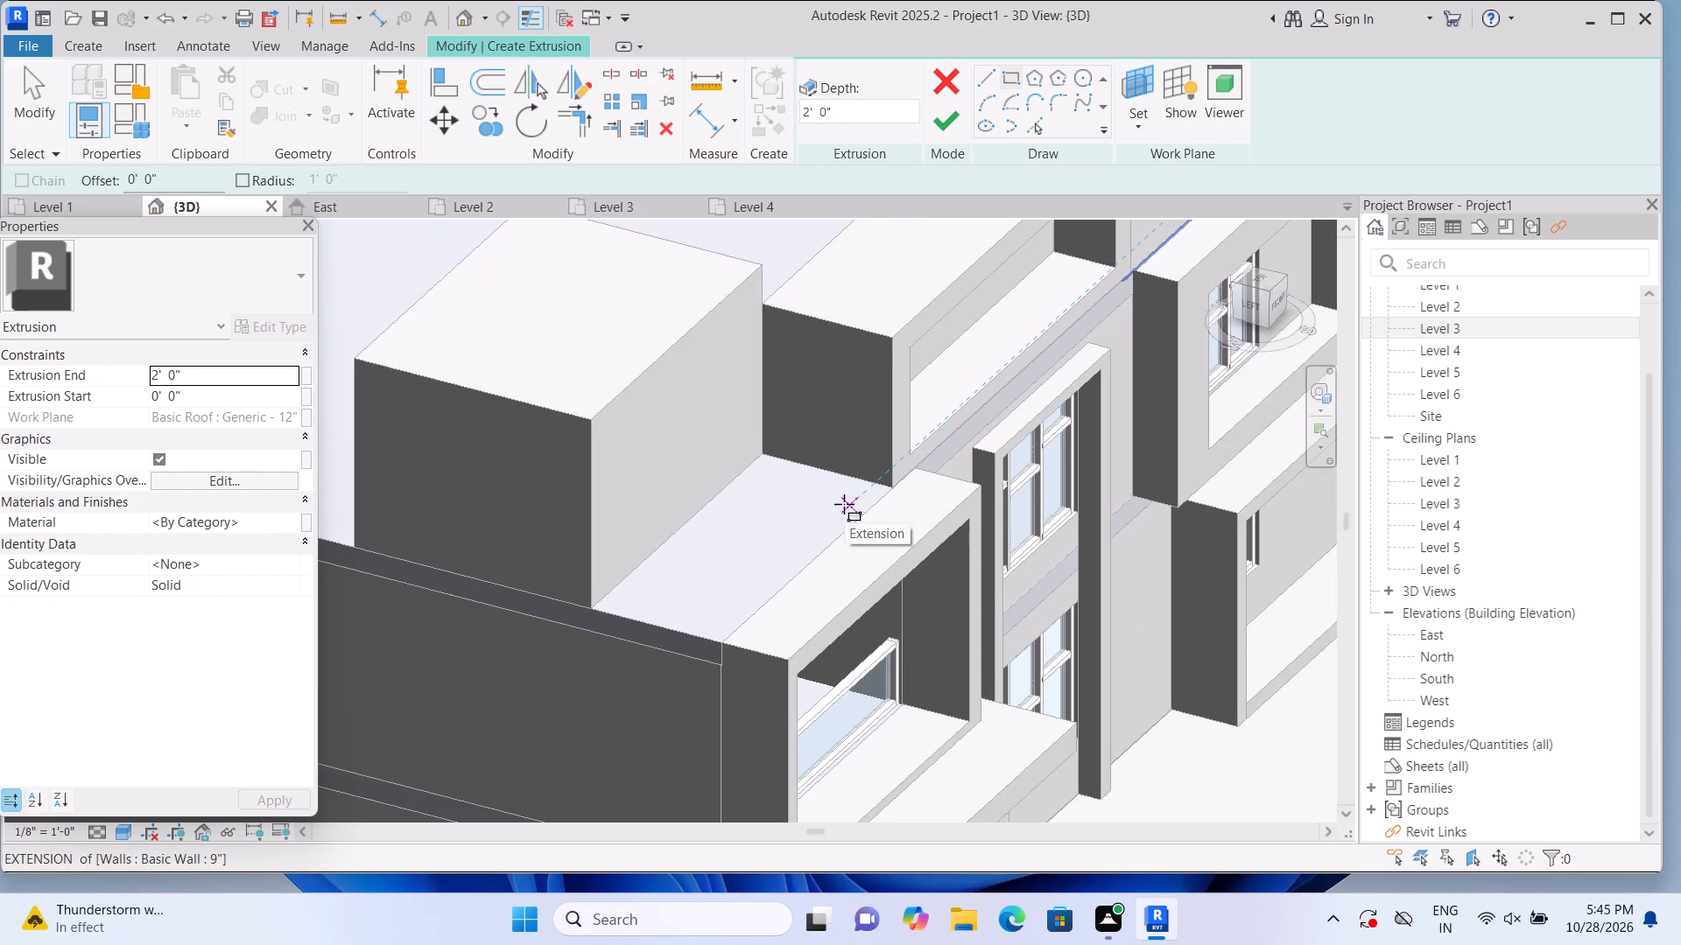
{"action": "scroll", "coordinate": [844, 504], "scroll_direction": "up", "scroll_amount": 1}
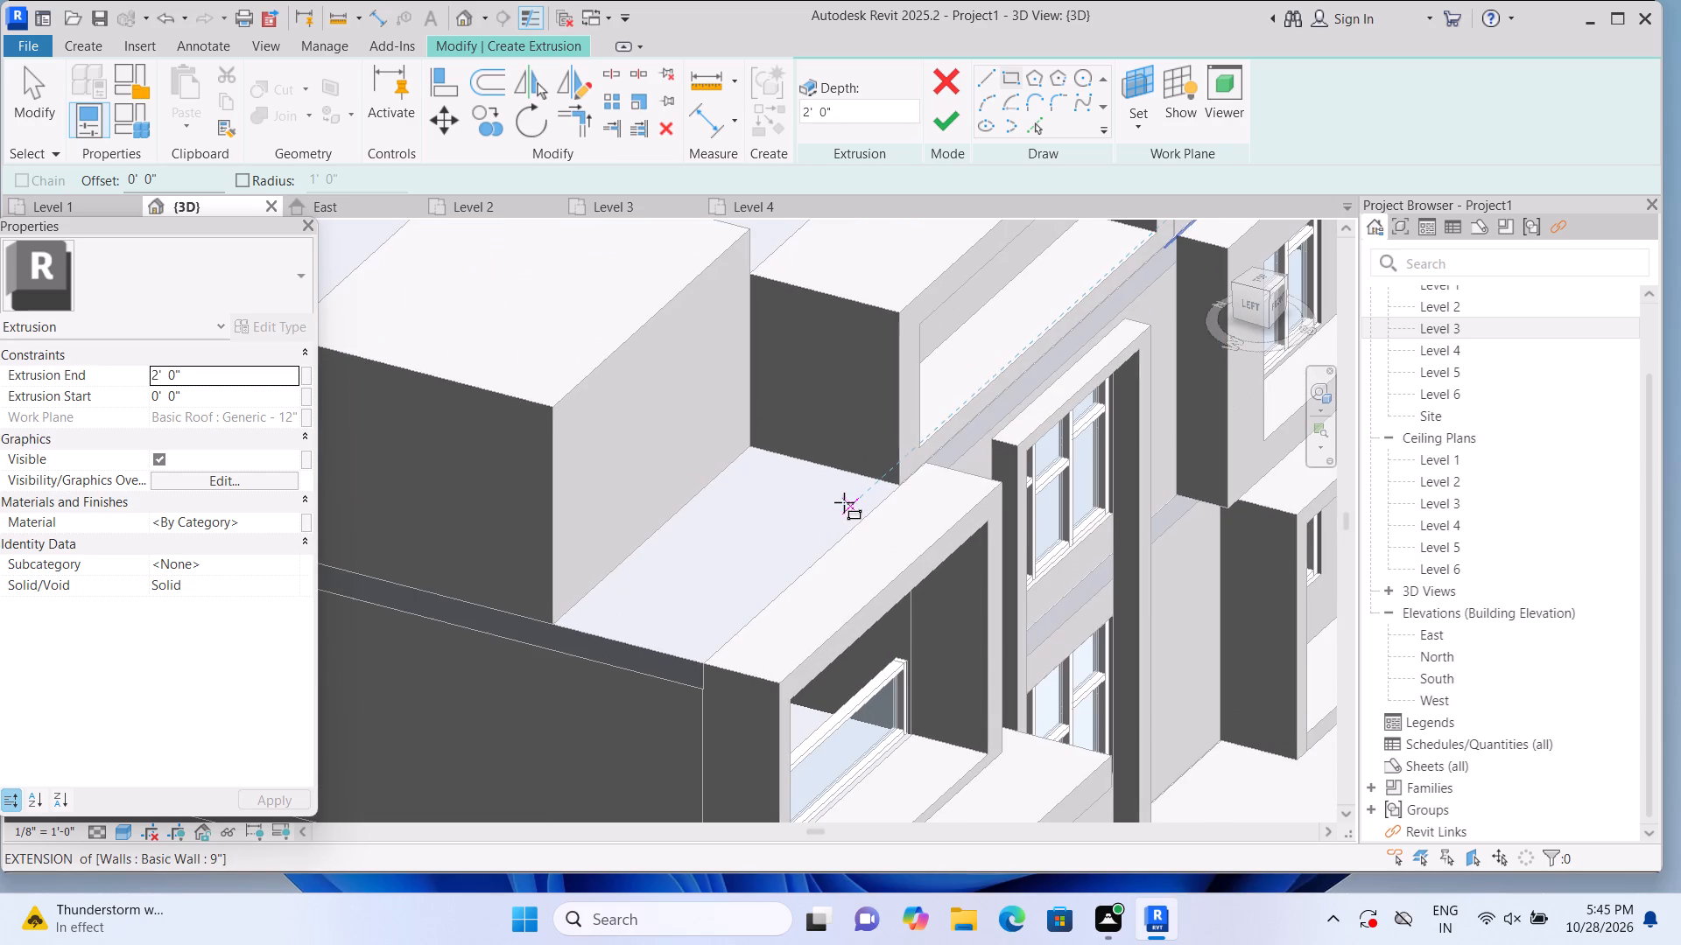
{"action": "left_click", "coordinate": [844, 501]}
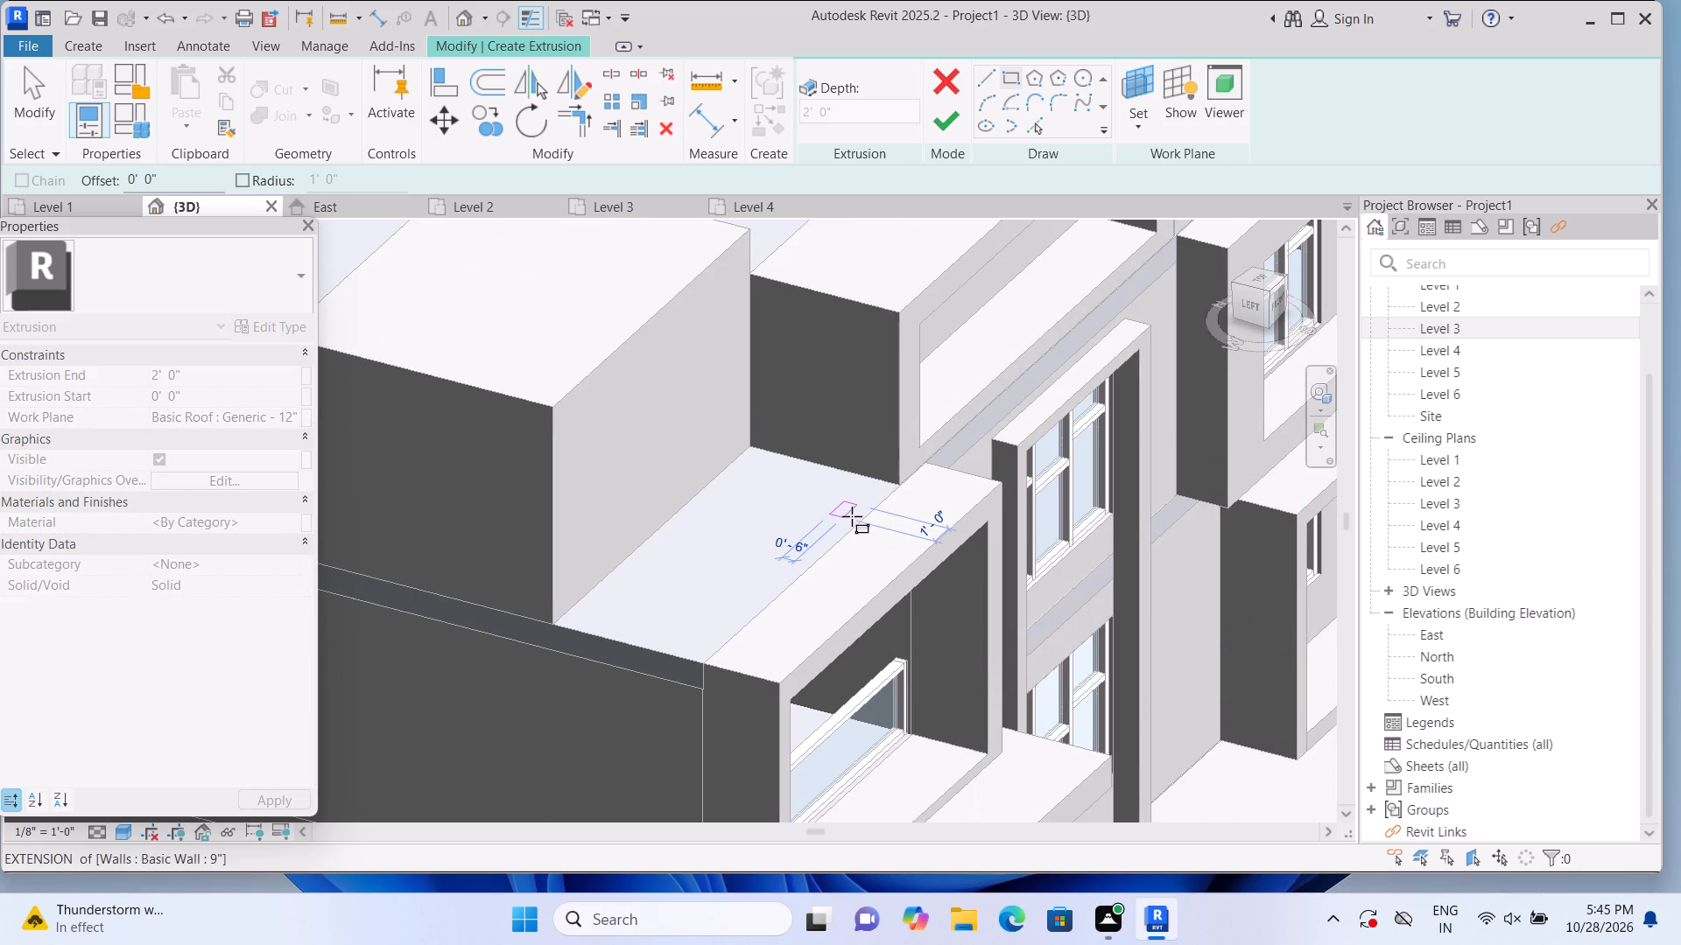
{"action": "scroll", "coordinate": [852, 516], "scroll_direction": "up", "scroll_amount": 1}
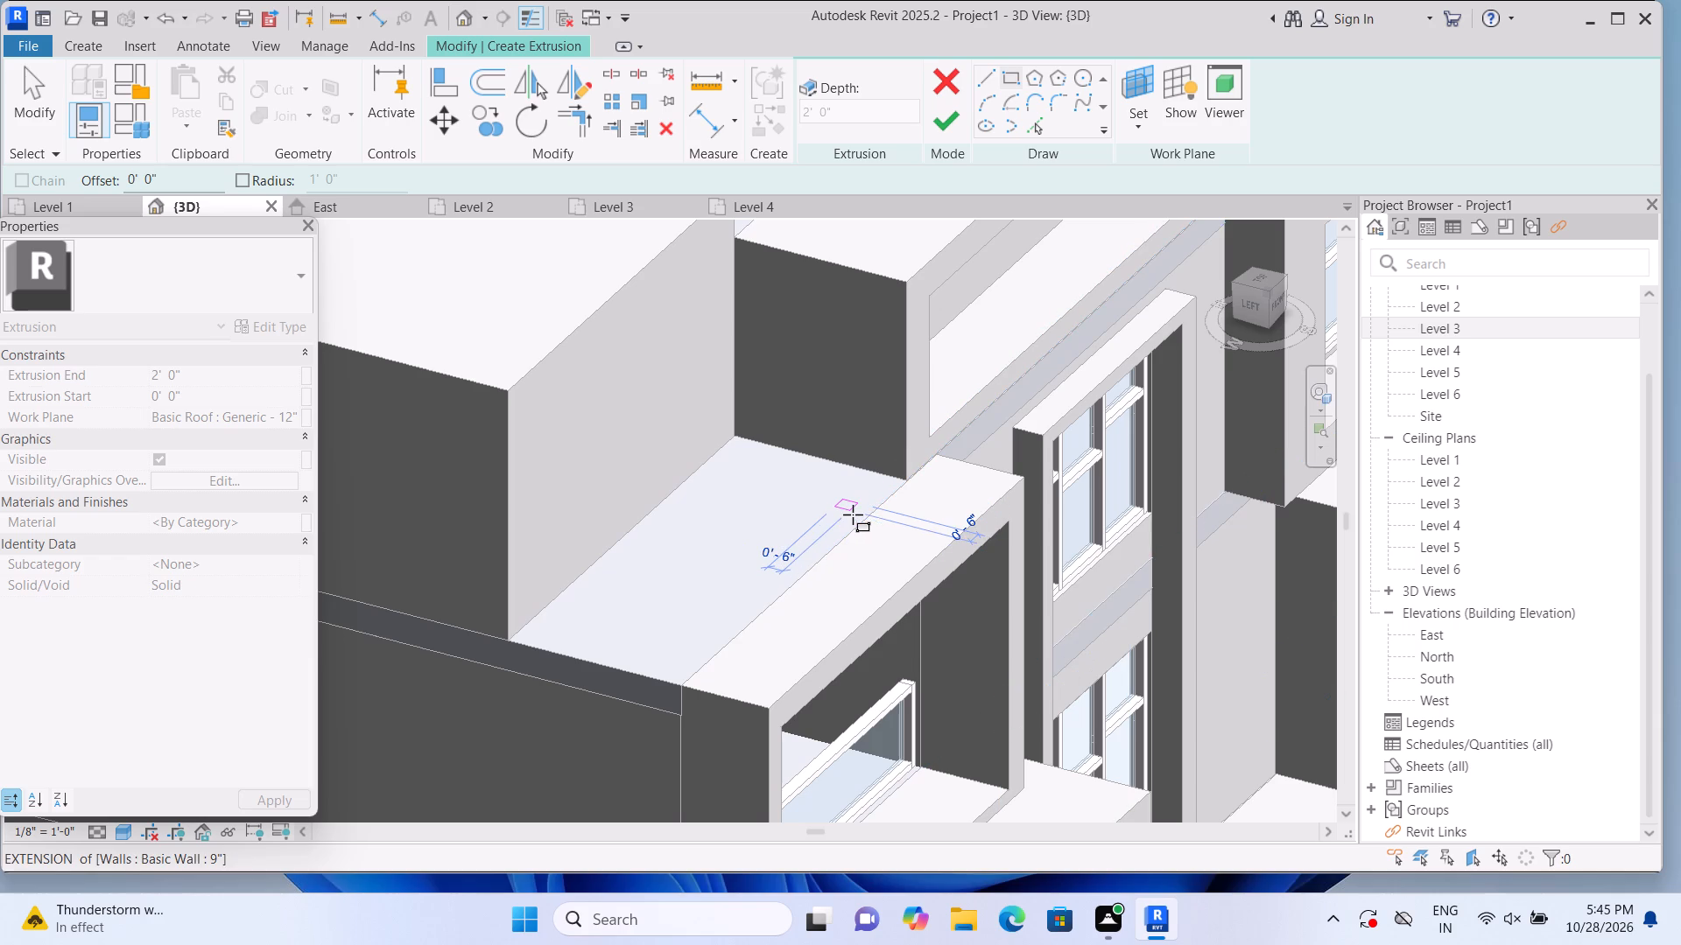
{"action": "left_click", "coordinate": [853, 514]}
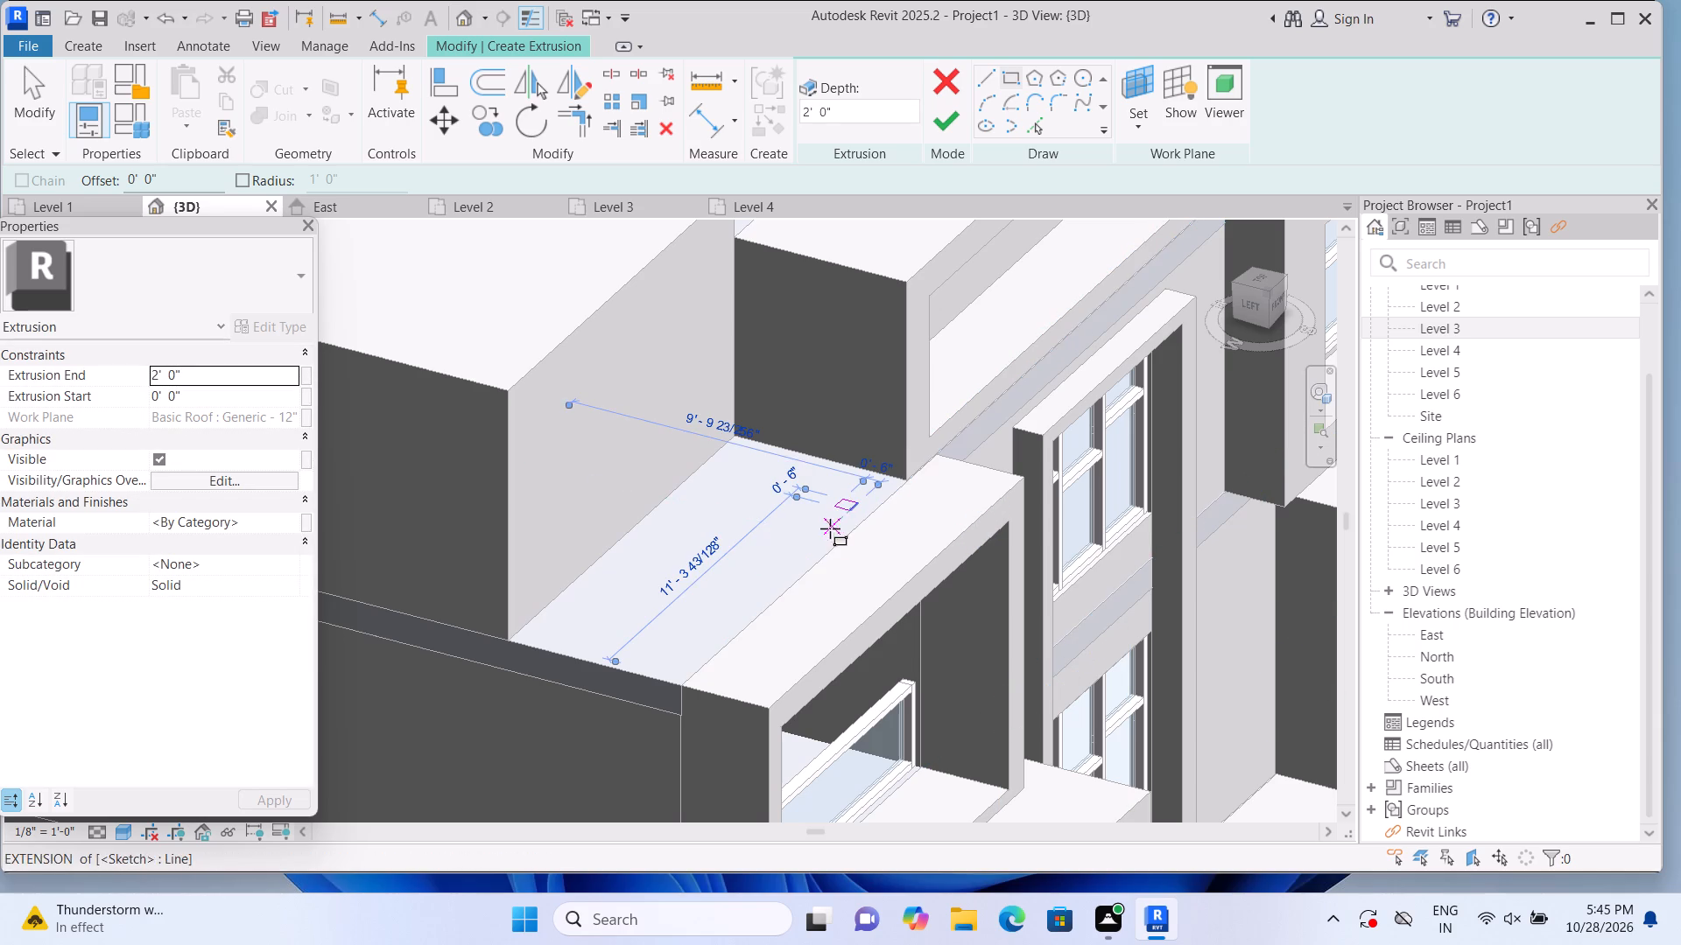
Sketch a second square of about 6" near the side roof edge, aligned with the first, and finish the extrusion 2' high.
{"action": "left_click", "coordinate": [697, 649]}
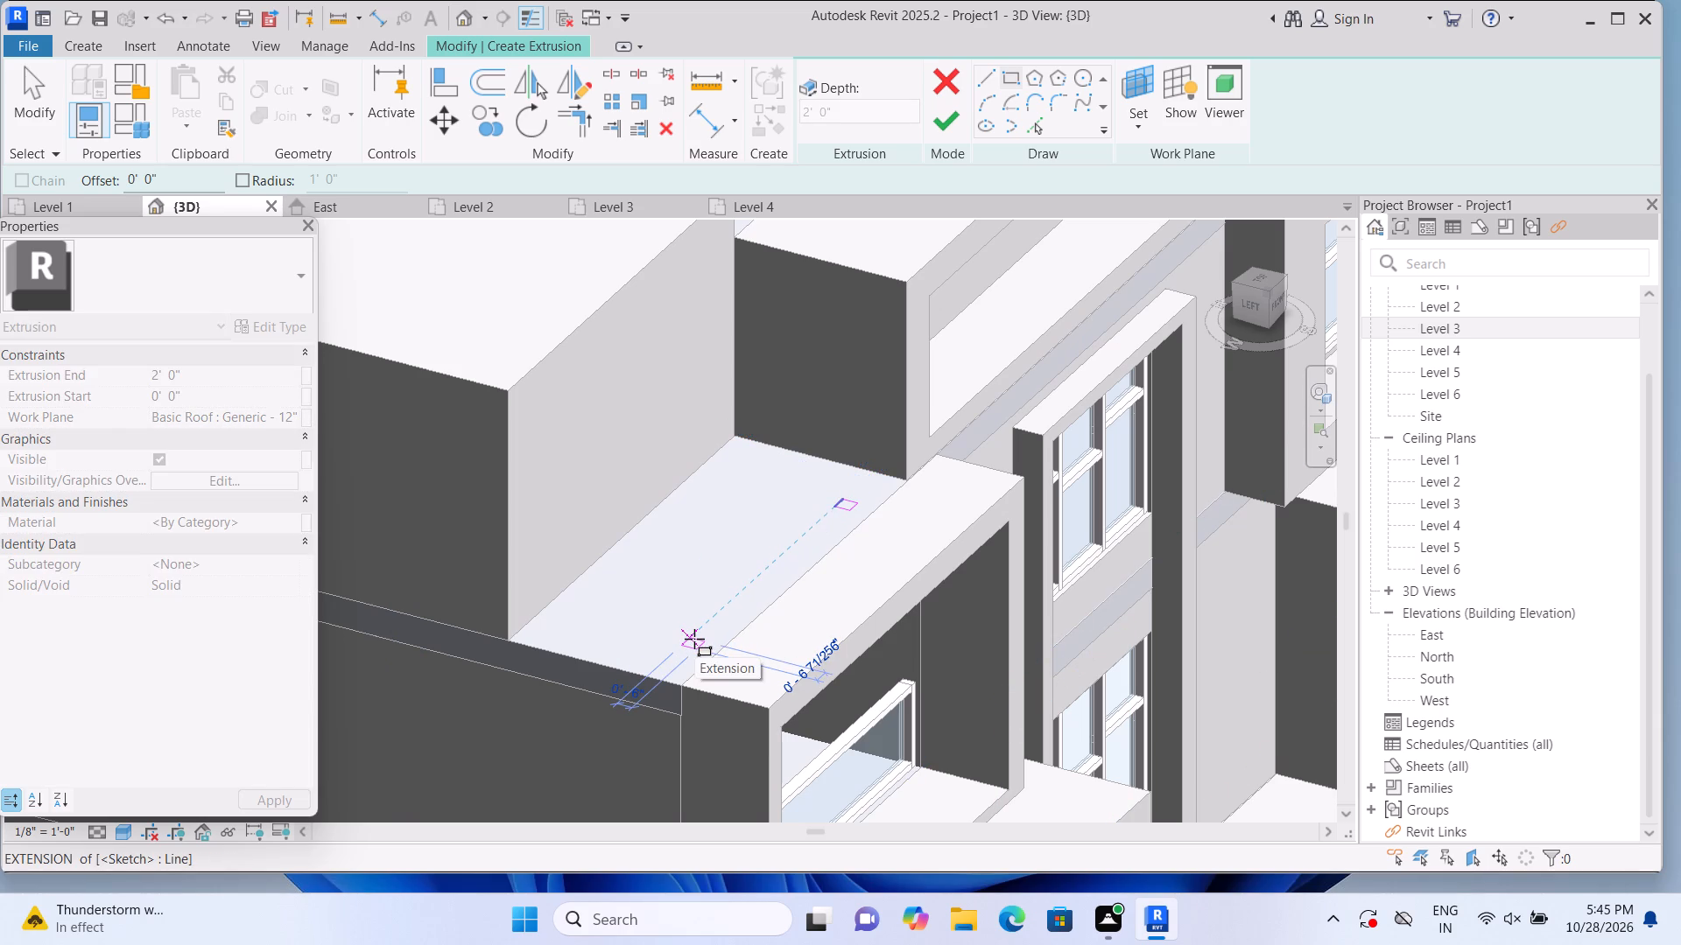
{"action": "left_click", "coordinate": [694, 639]}
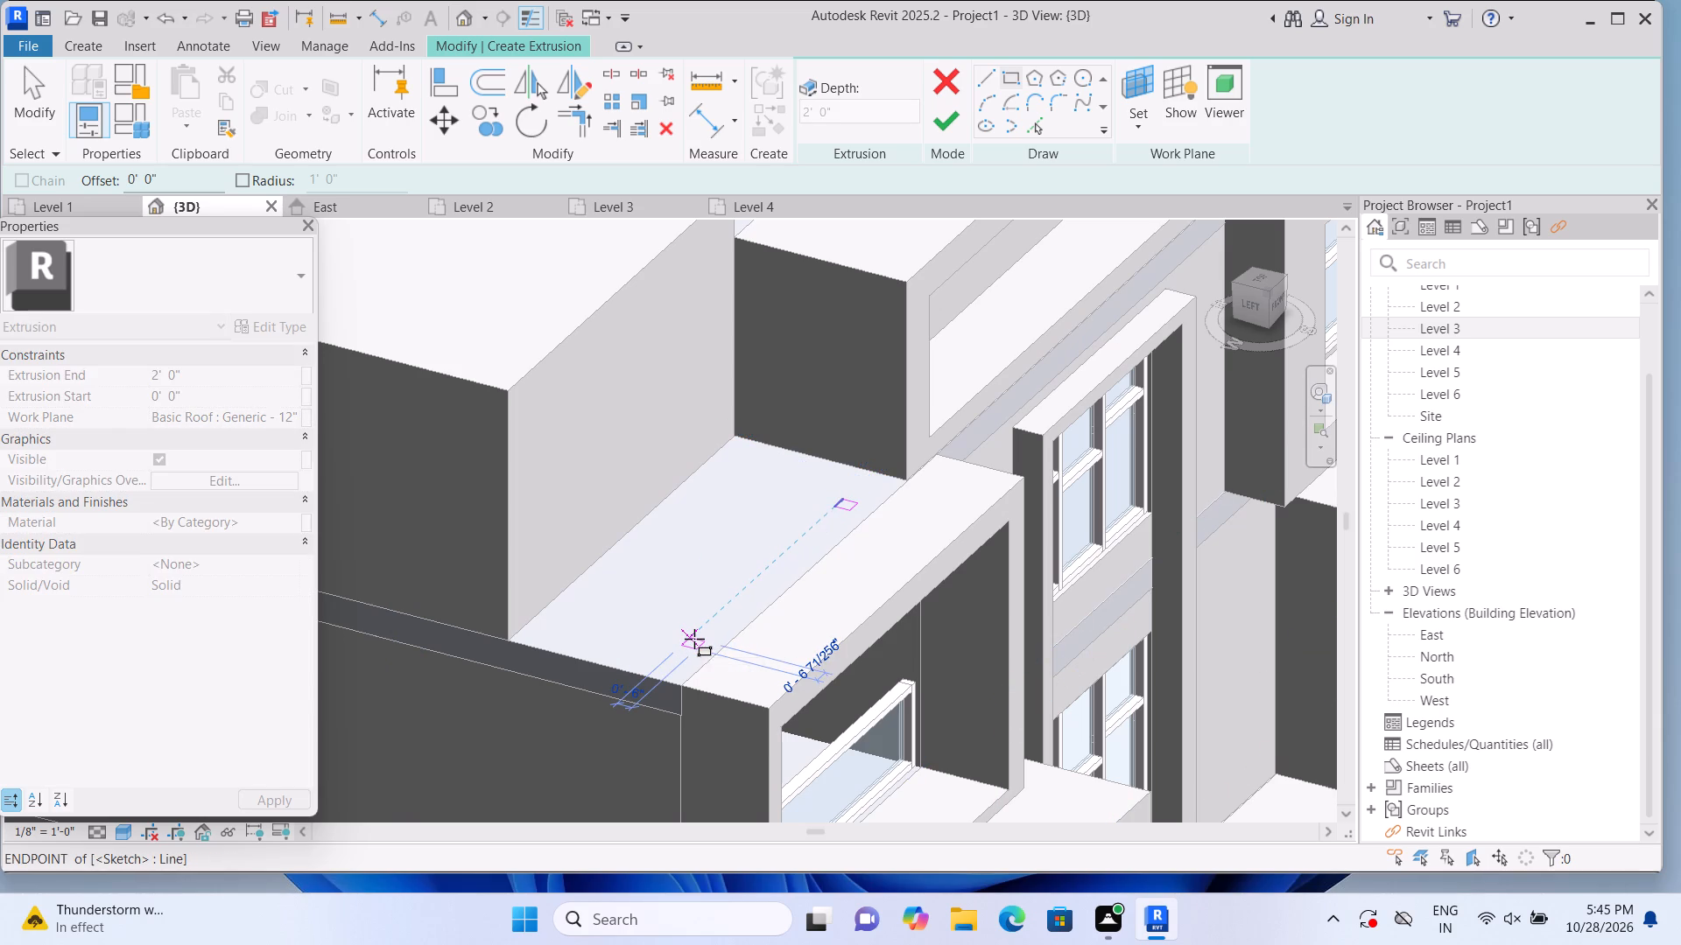
{"action": "left_click", "coordinate": [946, 129]}
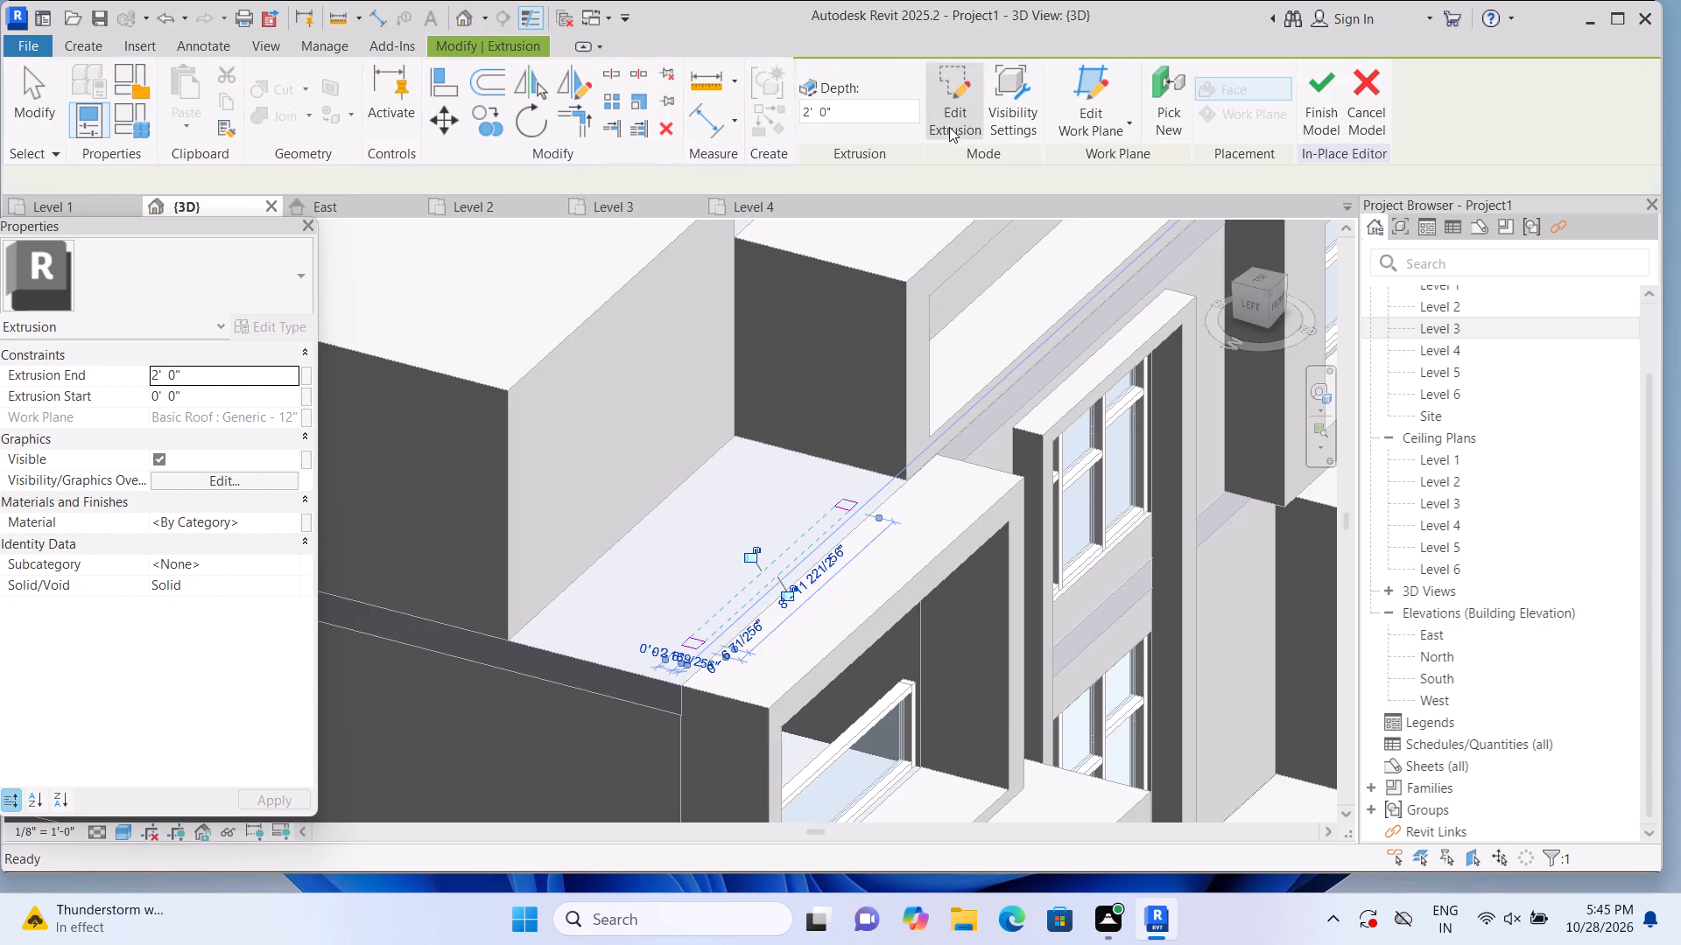
Stretch the two square posts on the roof upward to a height of about 10' 11".
{"action": "left_click_drag", "start_coordinate": [769, 505], "coordinate": [783, 462]}
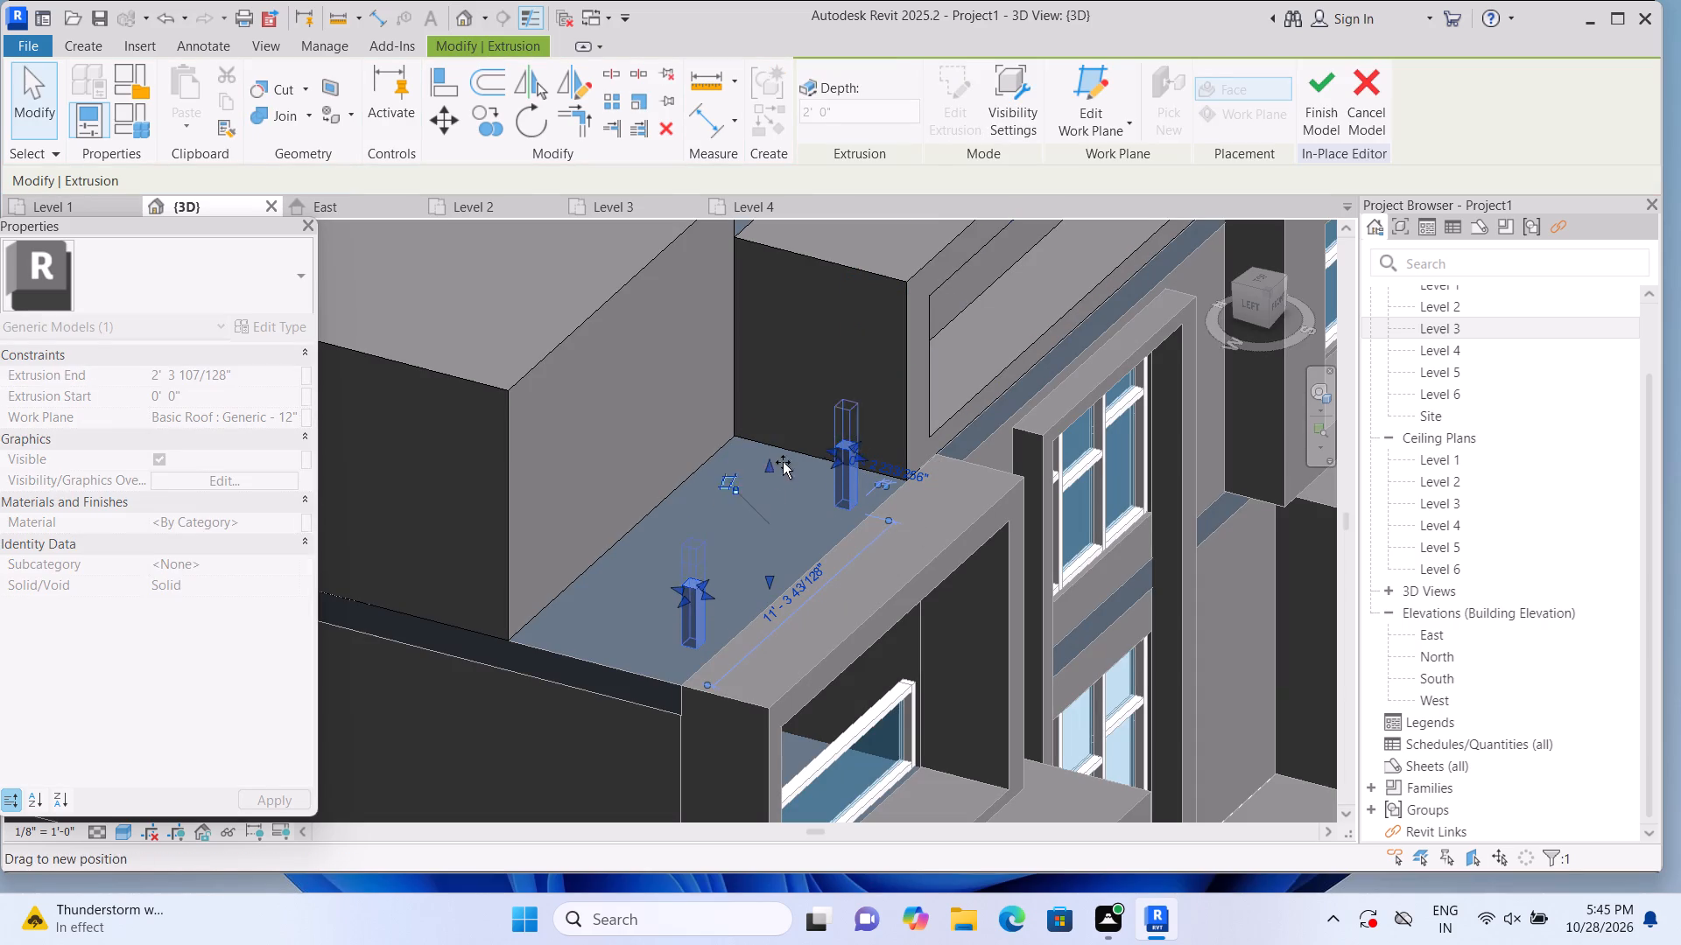
{"action": "left_click_drag", "start_coordinate": [783, 462], "coordinate": [791, 408]}
{"action": "left_click_drag", "start_coordinate": [791, 408], "coordinate": [802, 373]}
{"action": "key", "text": "ctrl+z"}
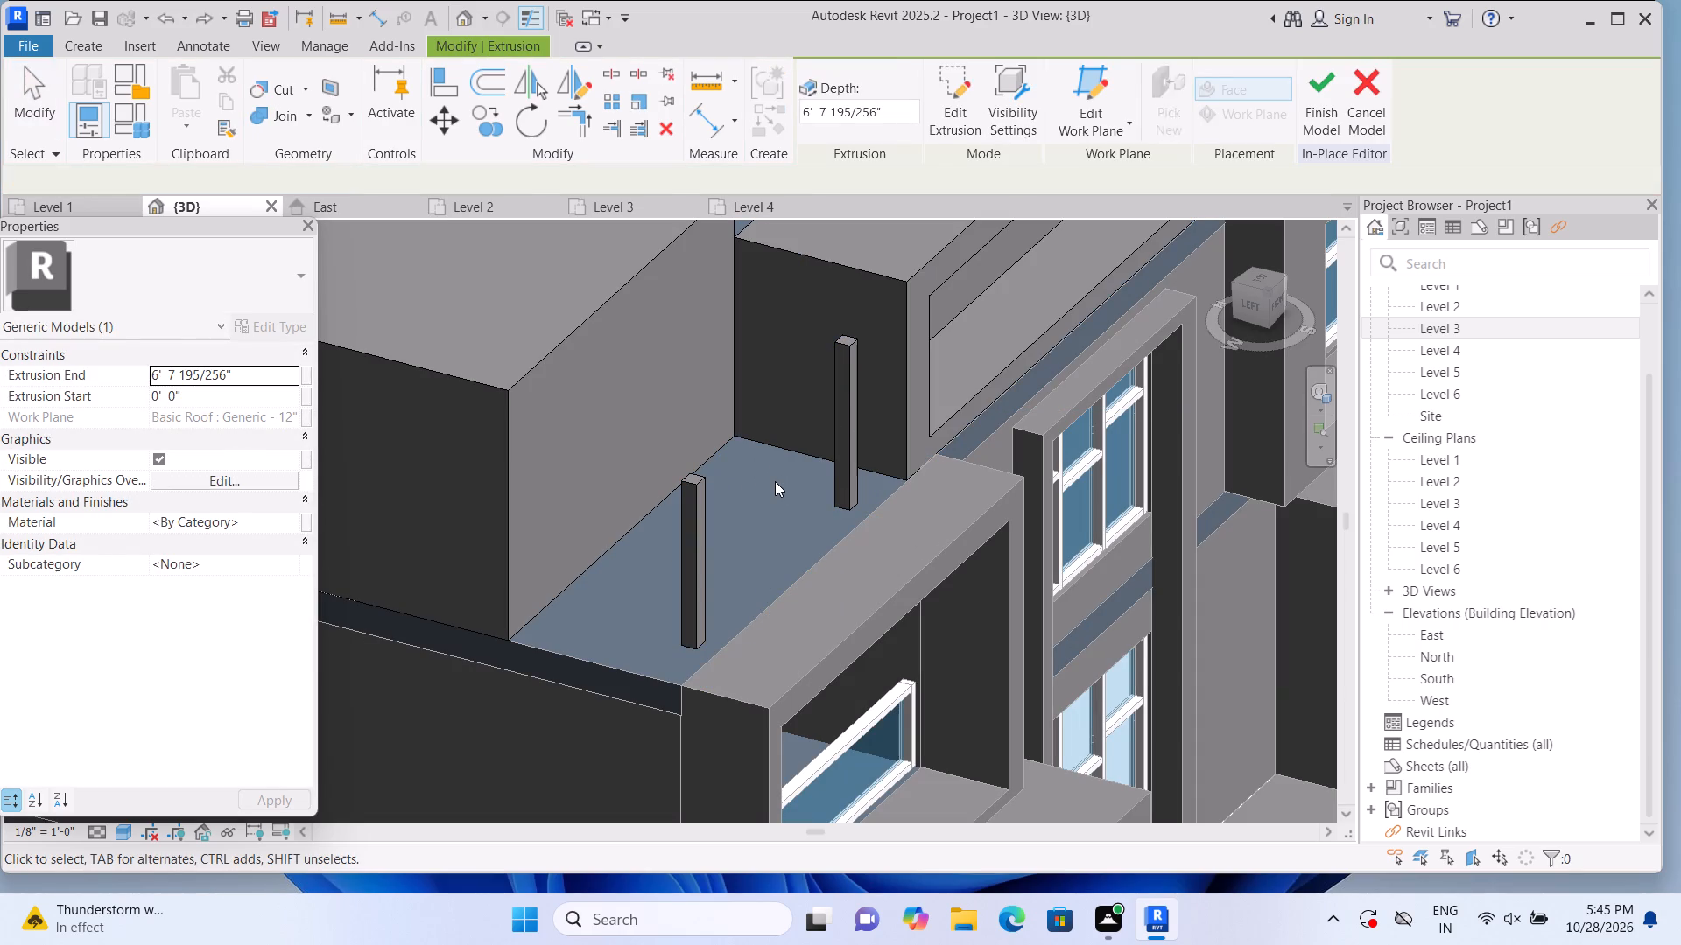
{"action": "left_click", "coordinate": [693, 503]}
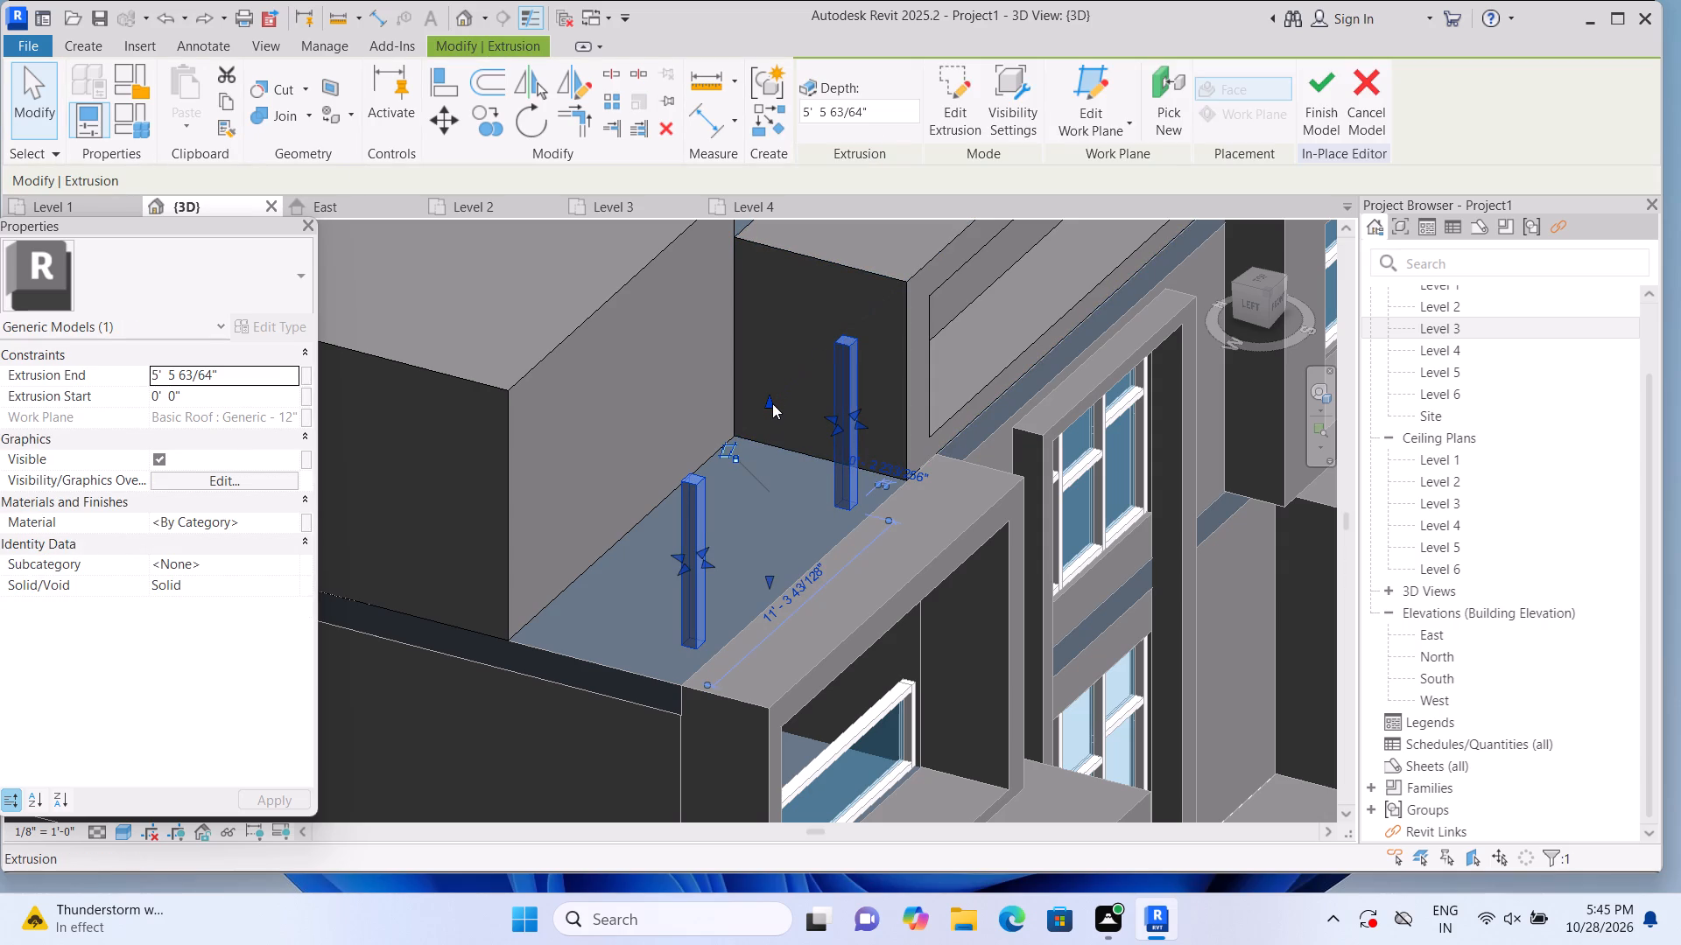
{"action": "left_click_drag", "start_coordinate": [772, 401], "coordinate": [777, 248]}
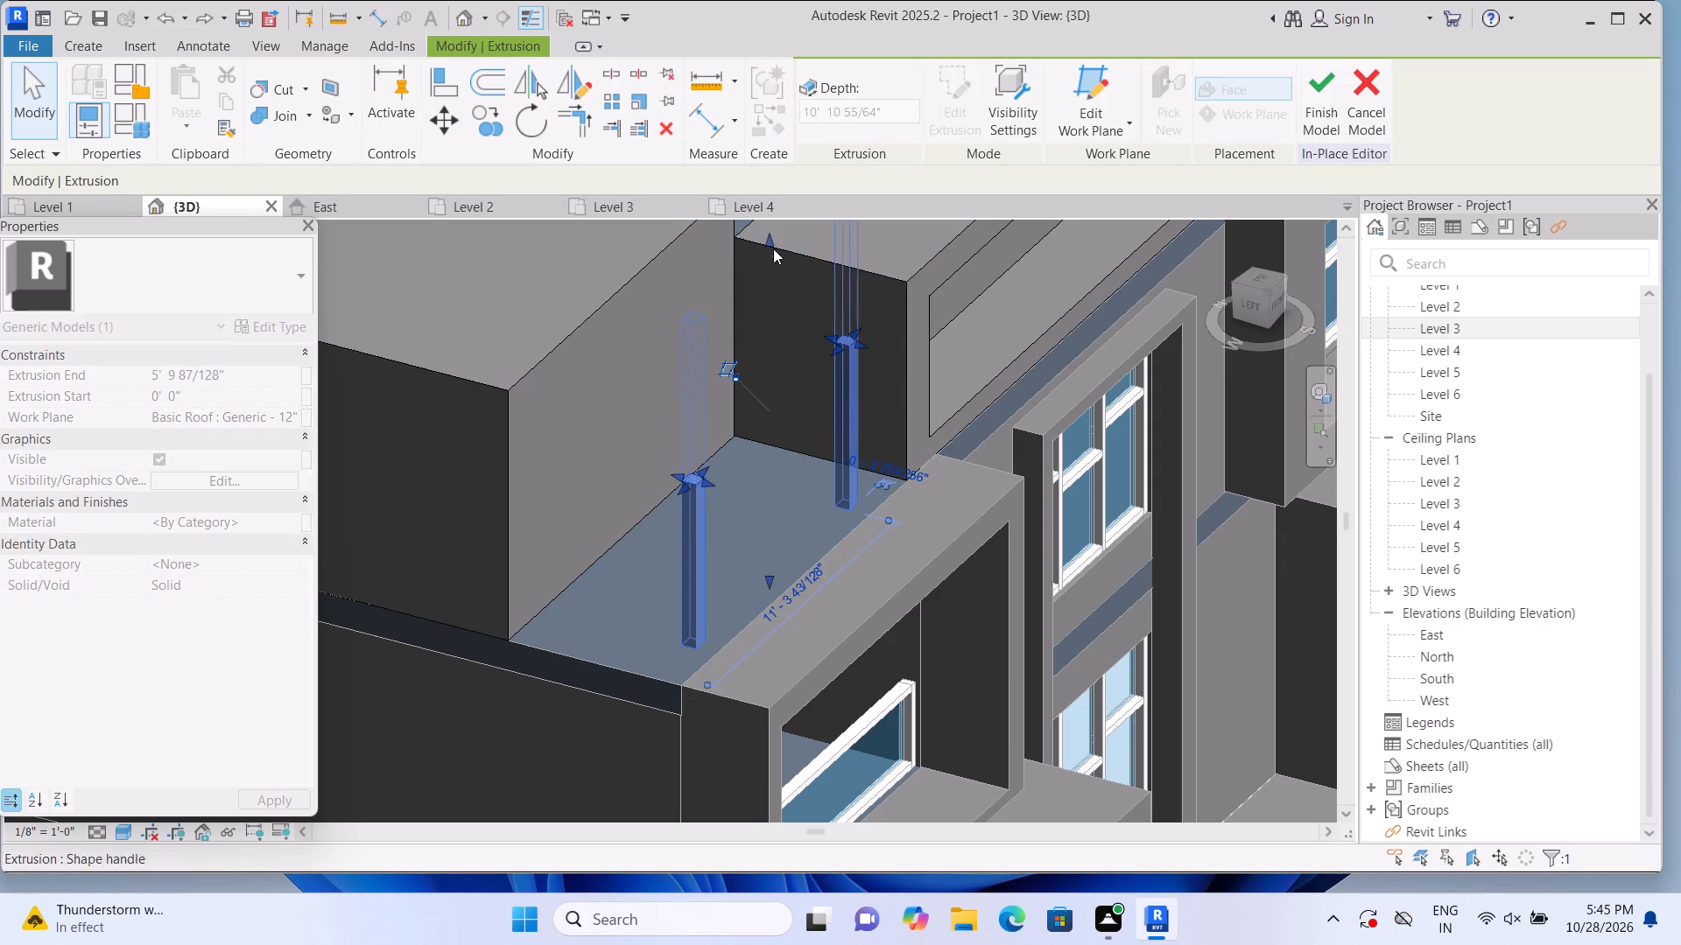
{"action": "scroll", "coordinate": [754, 358], "scroll_direction": "down", "scroll_amount": 6}
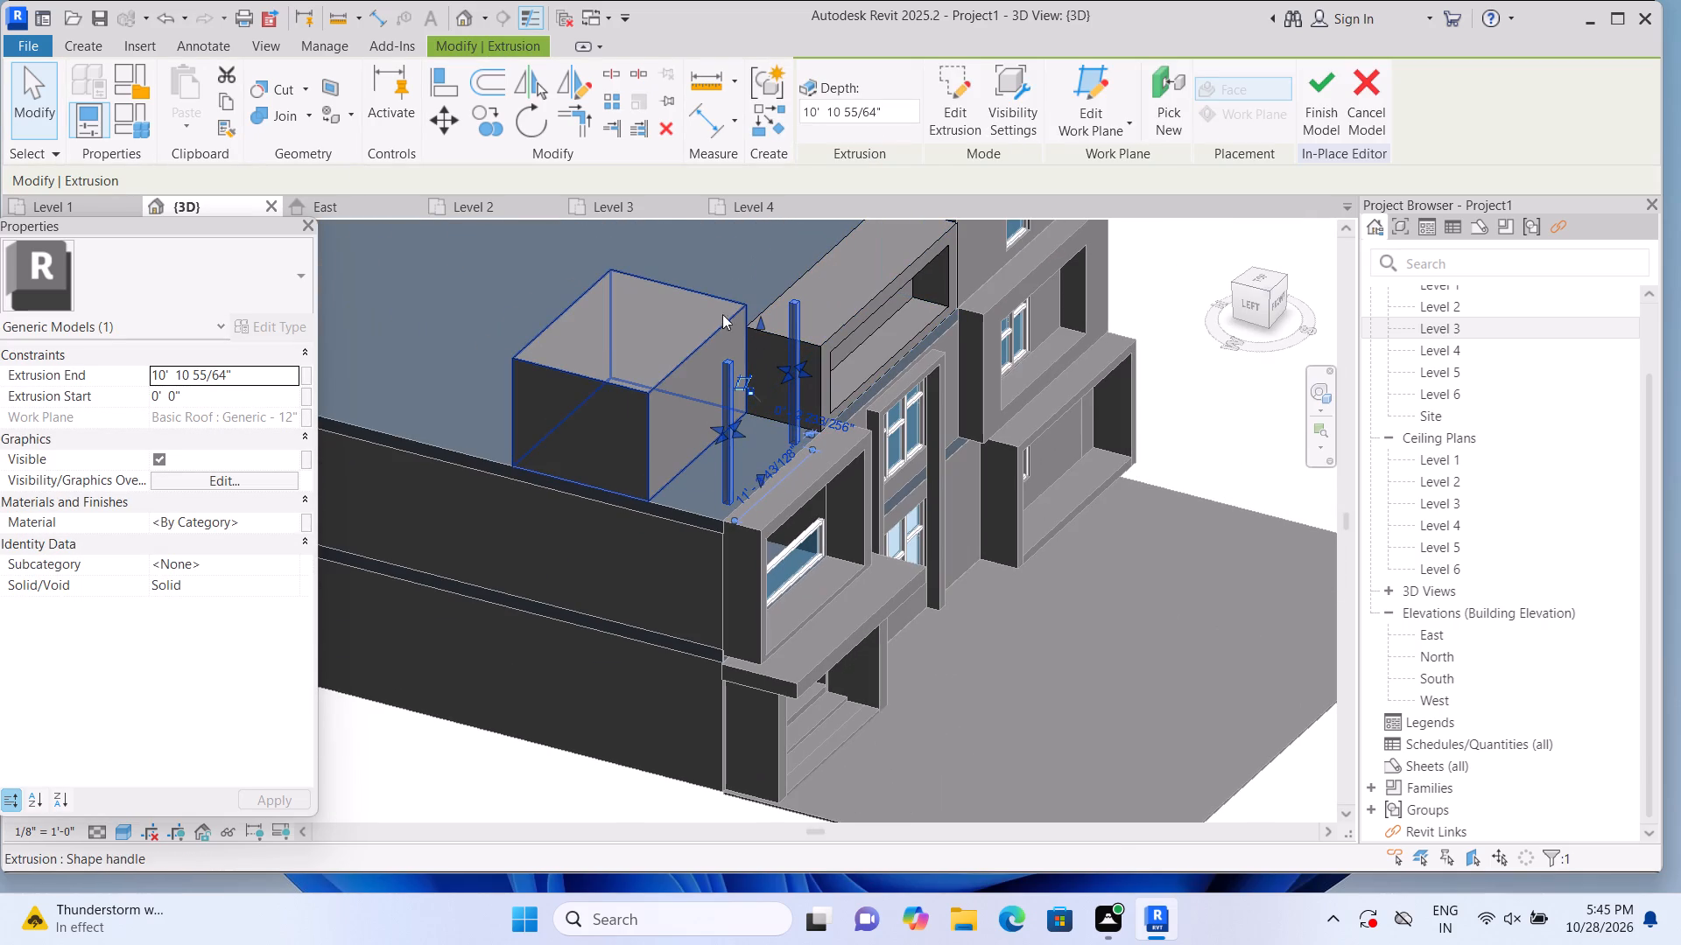
{"action": "left_click", "coordinate": [501, 745]}
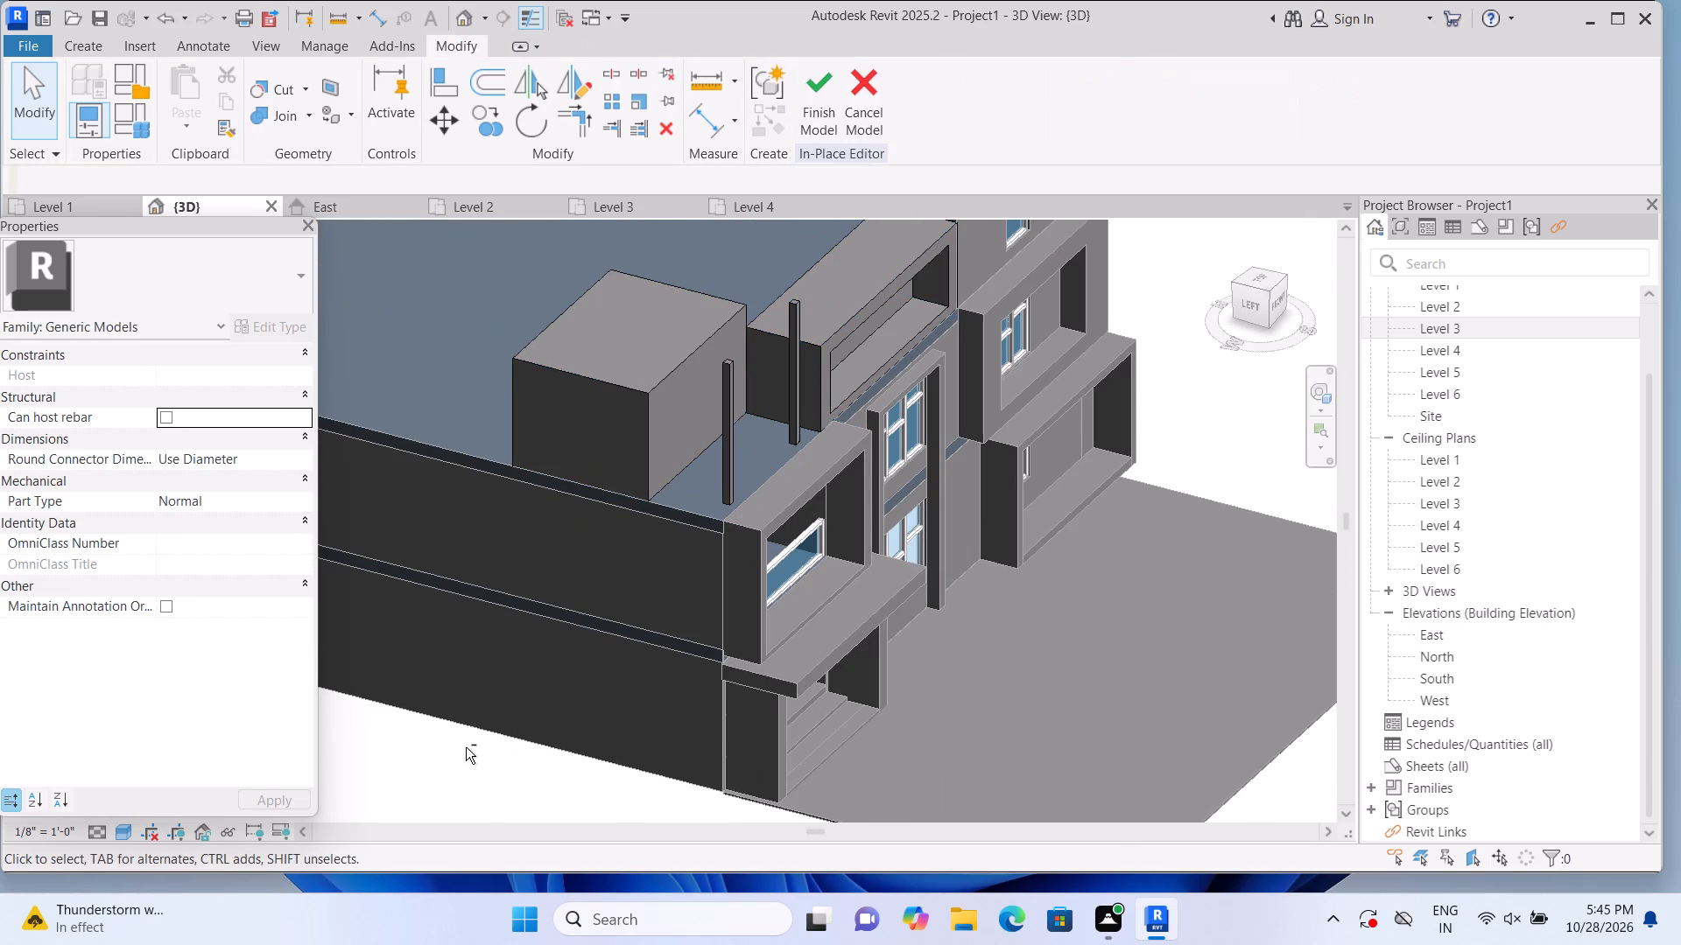
Stretch the top of the side roof block upward to about 10' 11", level with the post tops.
{"action": "middle_click_drag", "start_coordinate": [468, 748], "coordinate": [593, 773], "text": "shift"}
{"action": "middle_click_drag", "start_coordinate": [779, 726], "coordinate": [721, 748], "text": "shift"}
{"action": "middle_click_drag", "start_coordinate": [674, 771], "coordinate": [724, 780], "text": "shift"}
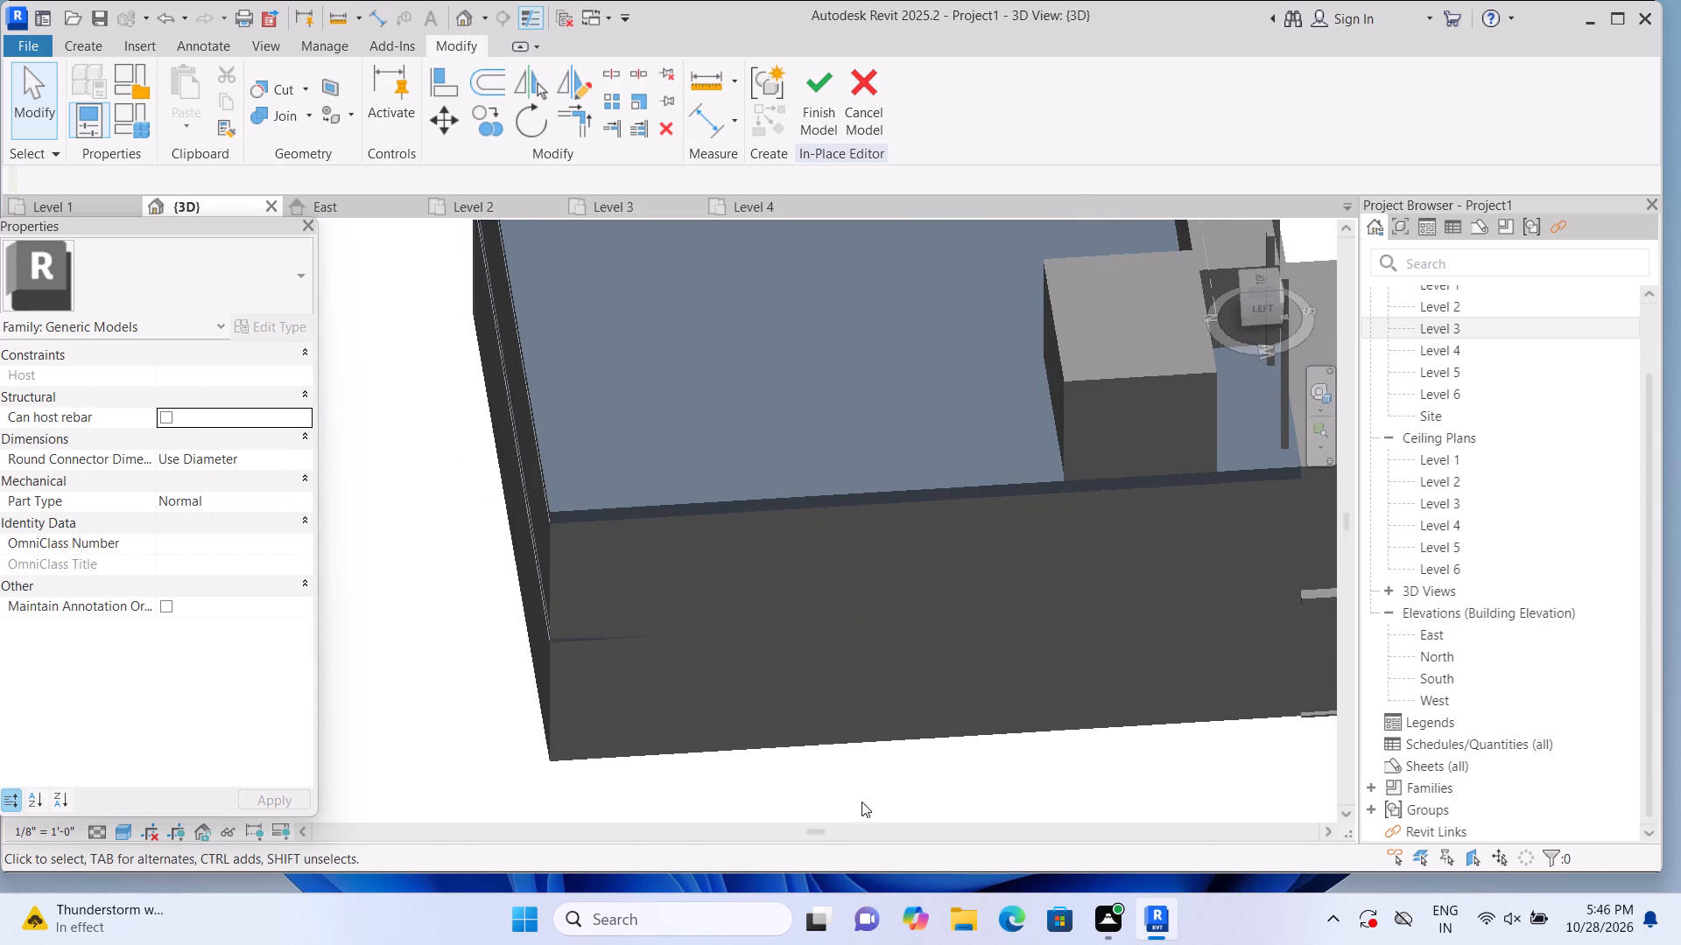
{"action": "middle_click_drag", "start_coordinate": [923, 766], "coordinate": [922, 766]}
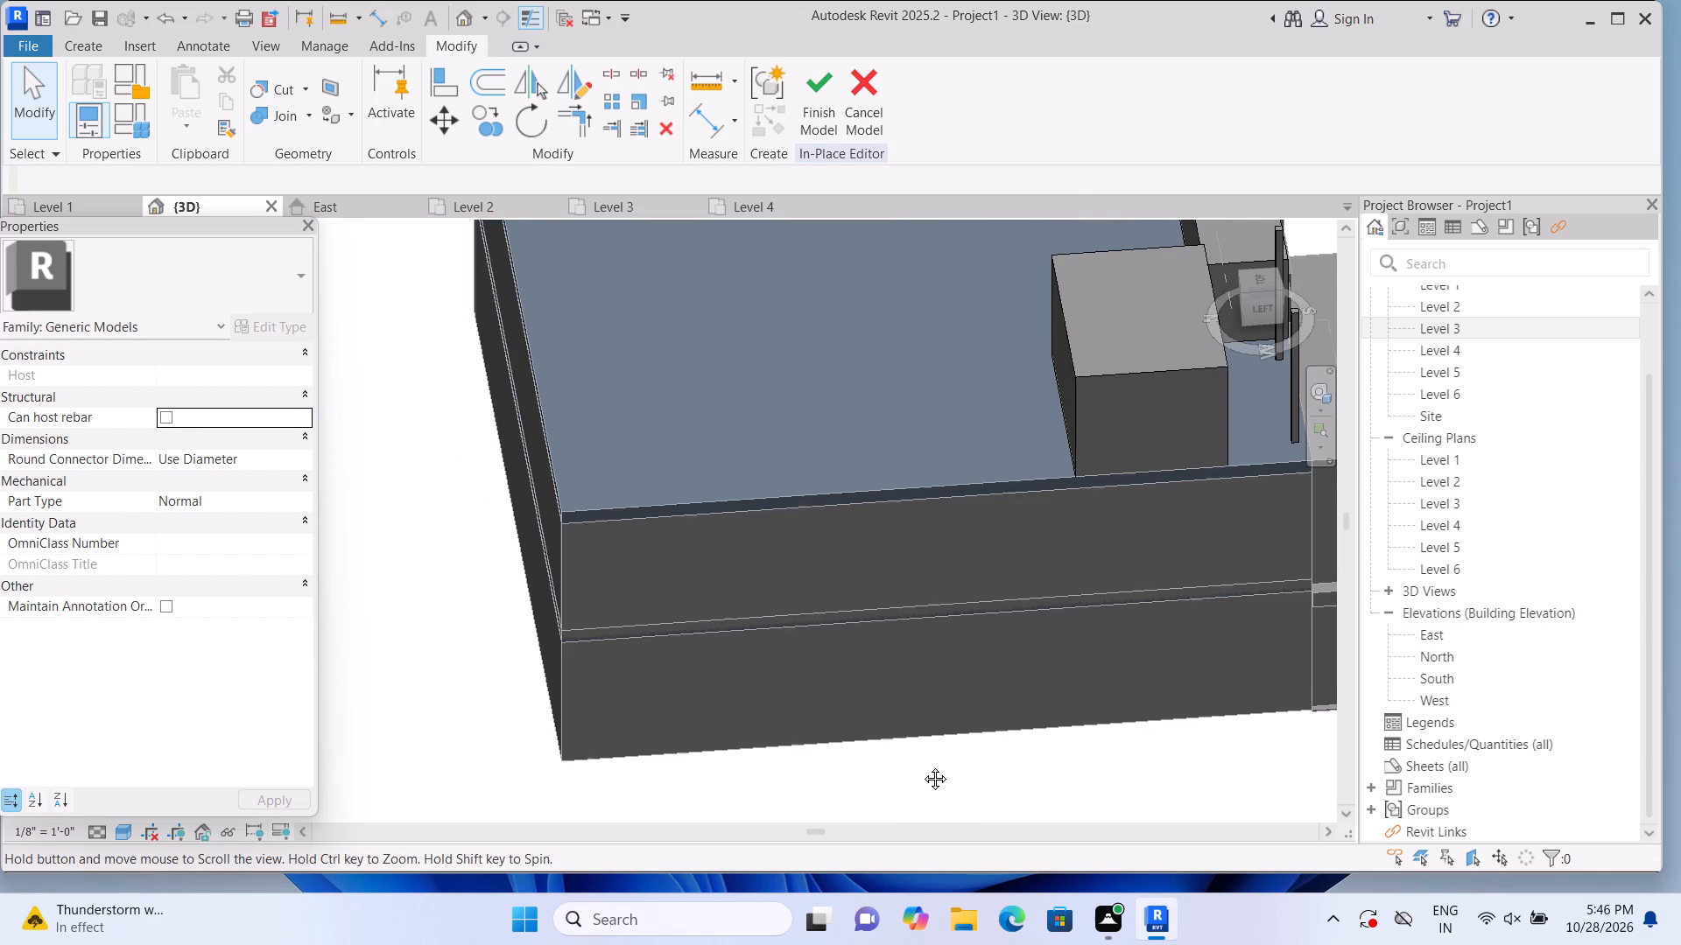
{"action": "middle_click_drag", "start_coordinate": [922, 766], "coordinate": [664, 816]}
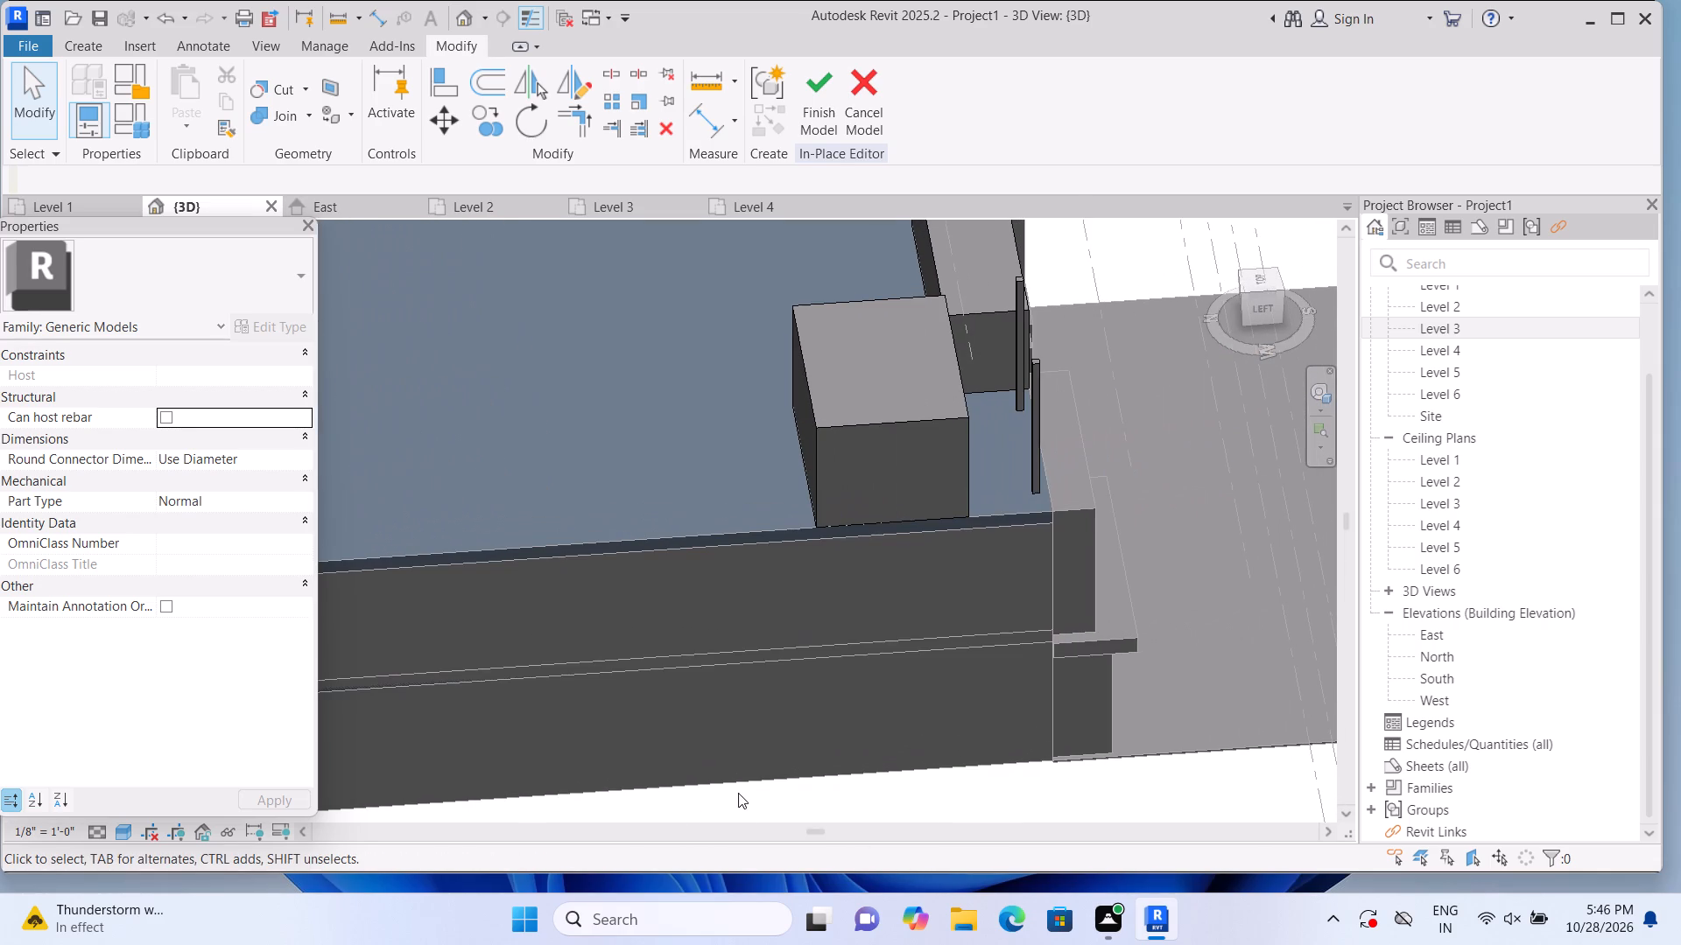
{"action": "scroll", "coordinate": [746, 802], "scroll_direction": "down", "scroll_amount": 1}
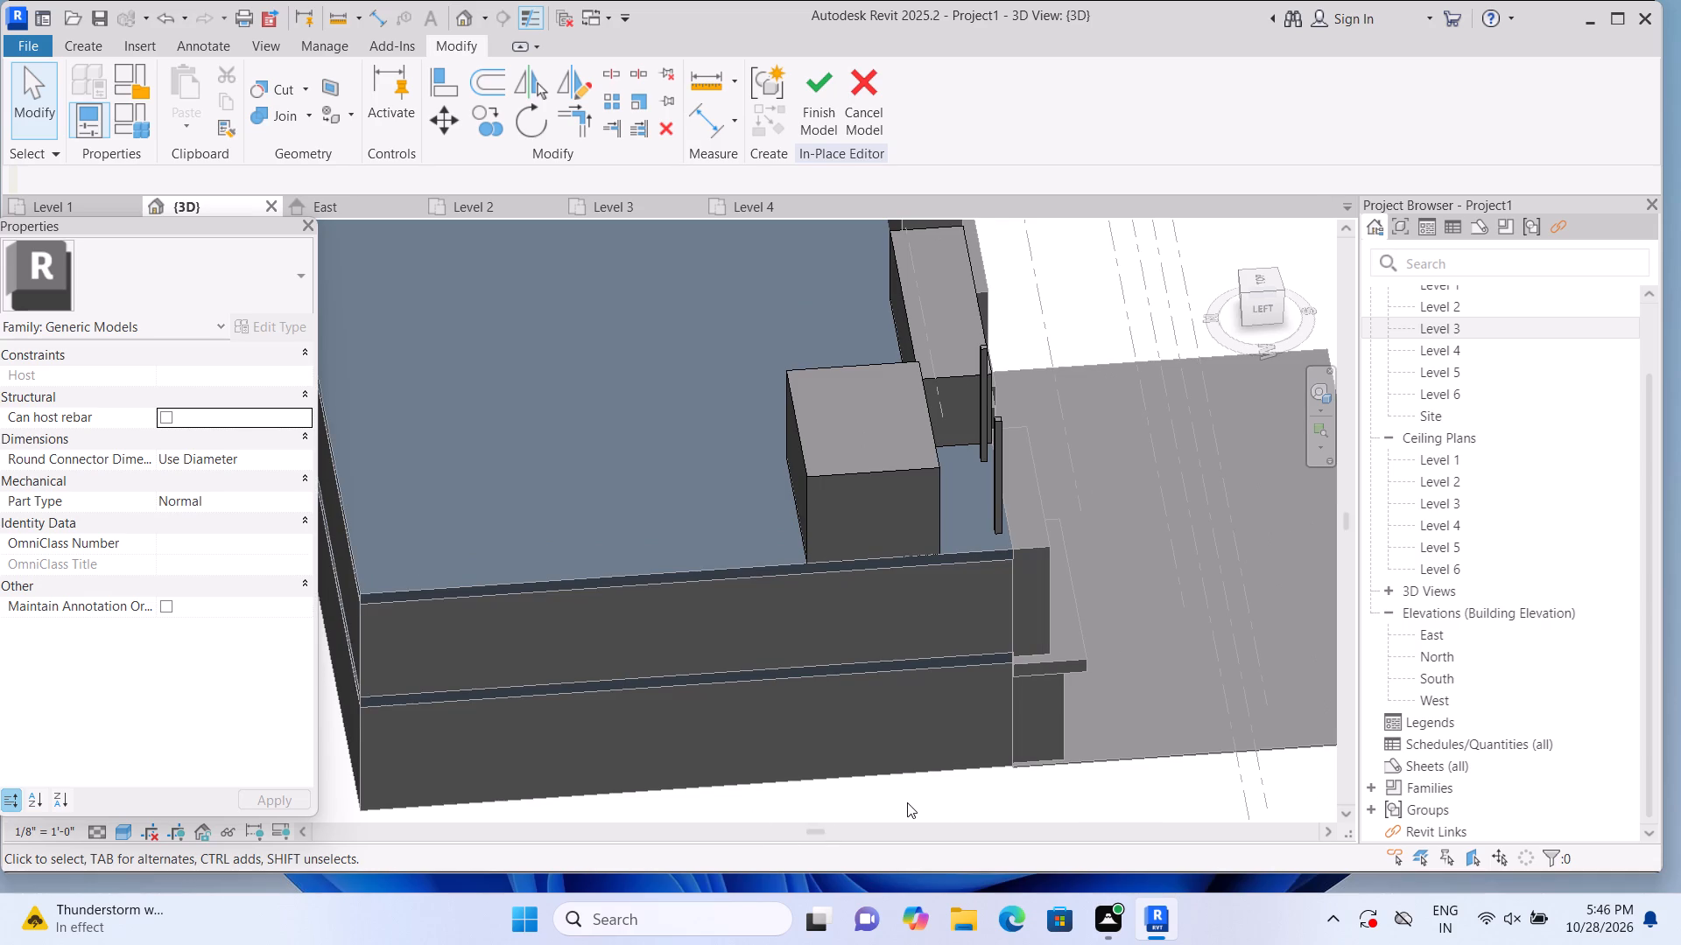
{"action": "middle_click_drag", "start_coordinate": [907, 802], "coordinate": [869, 807], "text": "shift"}
{"action": "scroll", "coordinate": [1087, 346], "scroll_direction": "down", "scroll_amount": 1}
{"action": "middle_click_drag", "start_coordinate": [1063, 380], "coordinate": [1073, 346]}
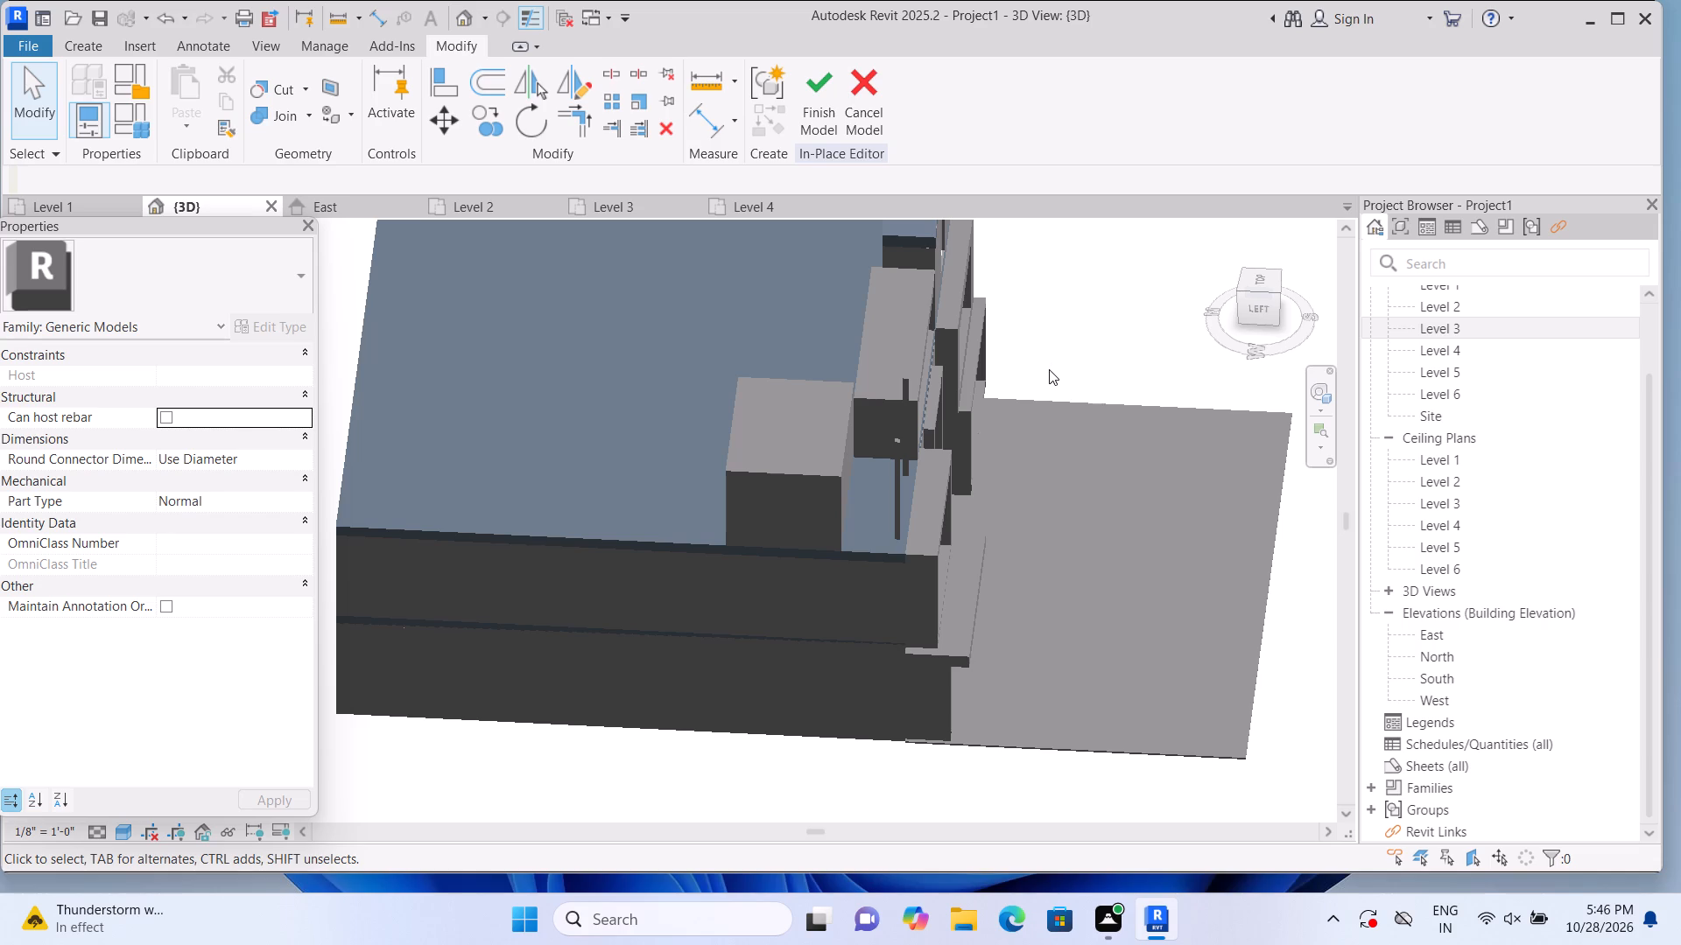
{"action": "left_click", "coordinate": [801, 416]}
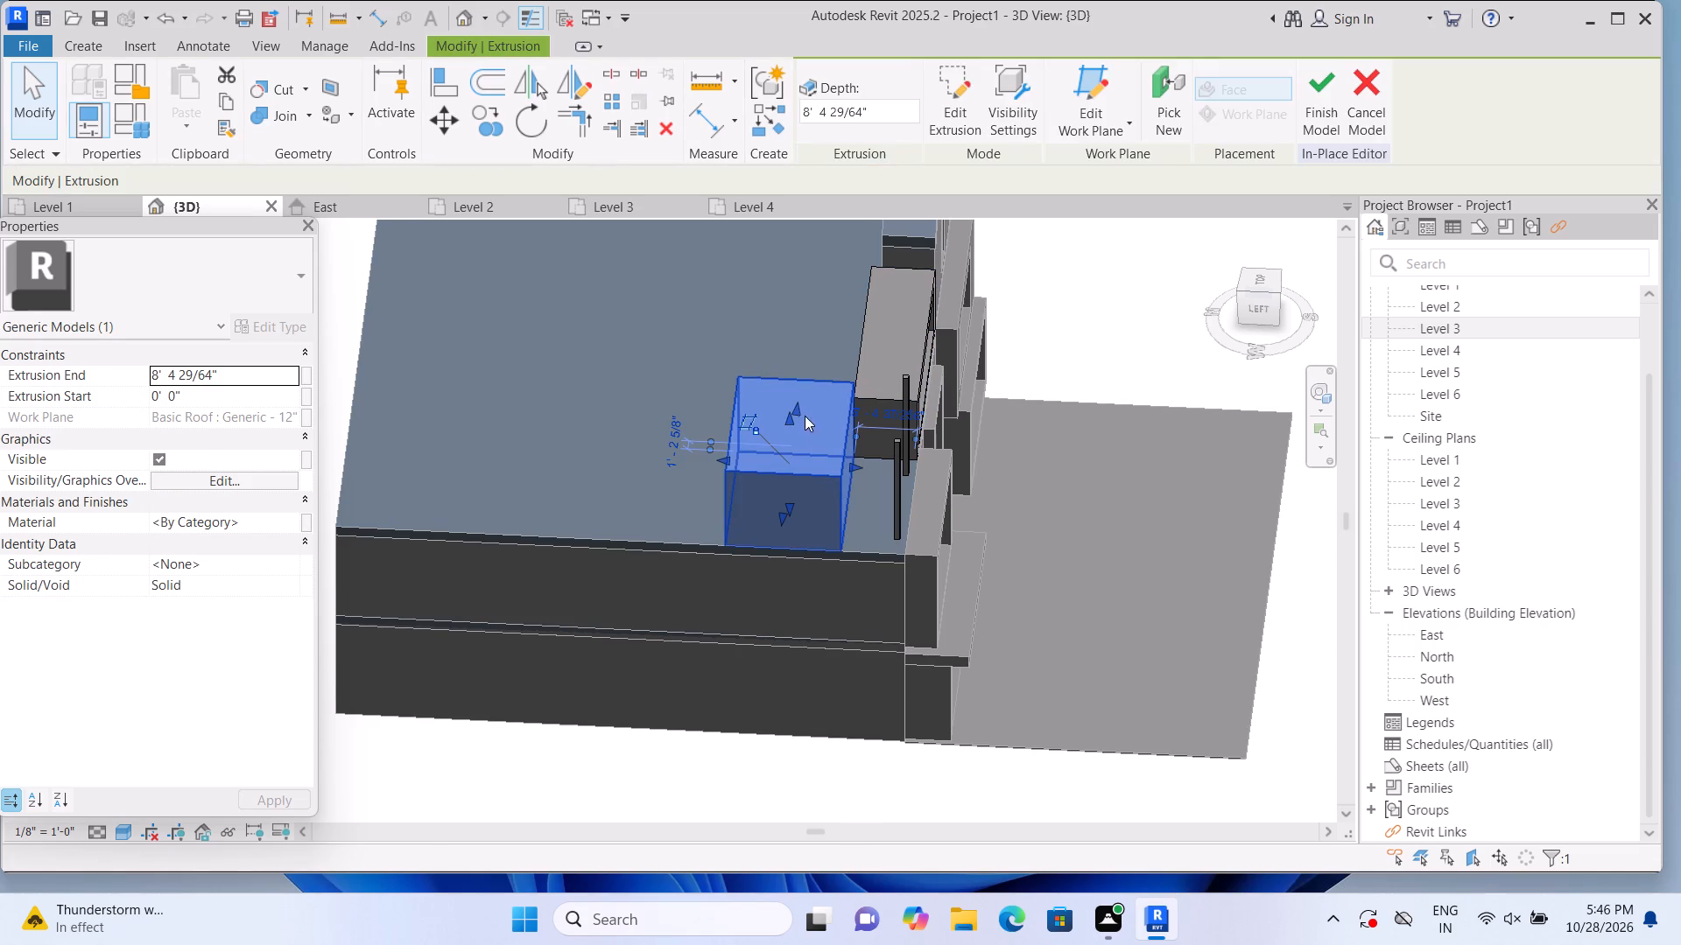
{"action": "left_click_drag", "start_coordinate": [787, 416], "coordinate": [795, 398]}
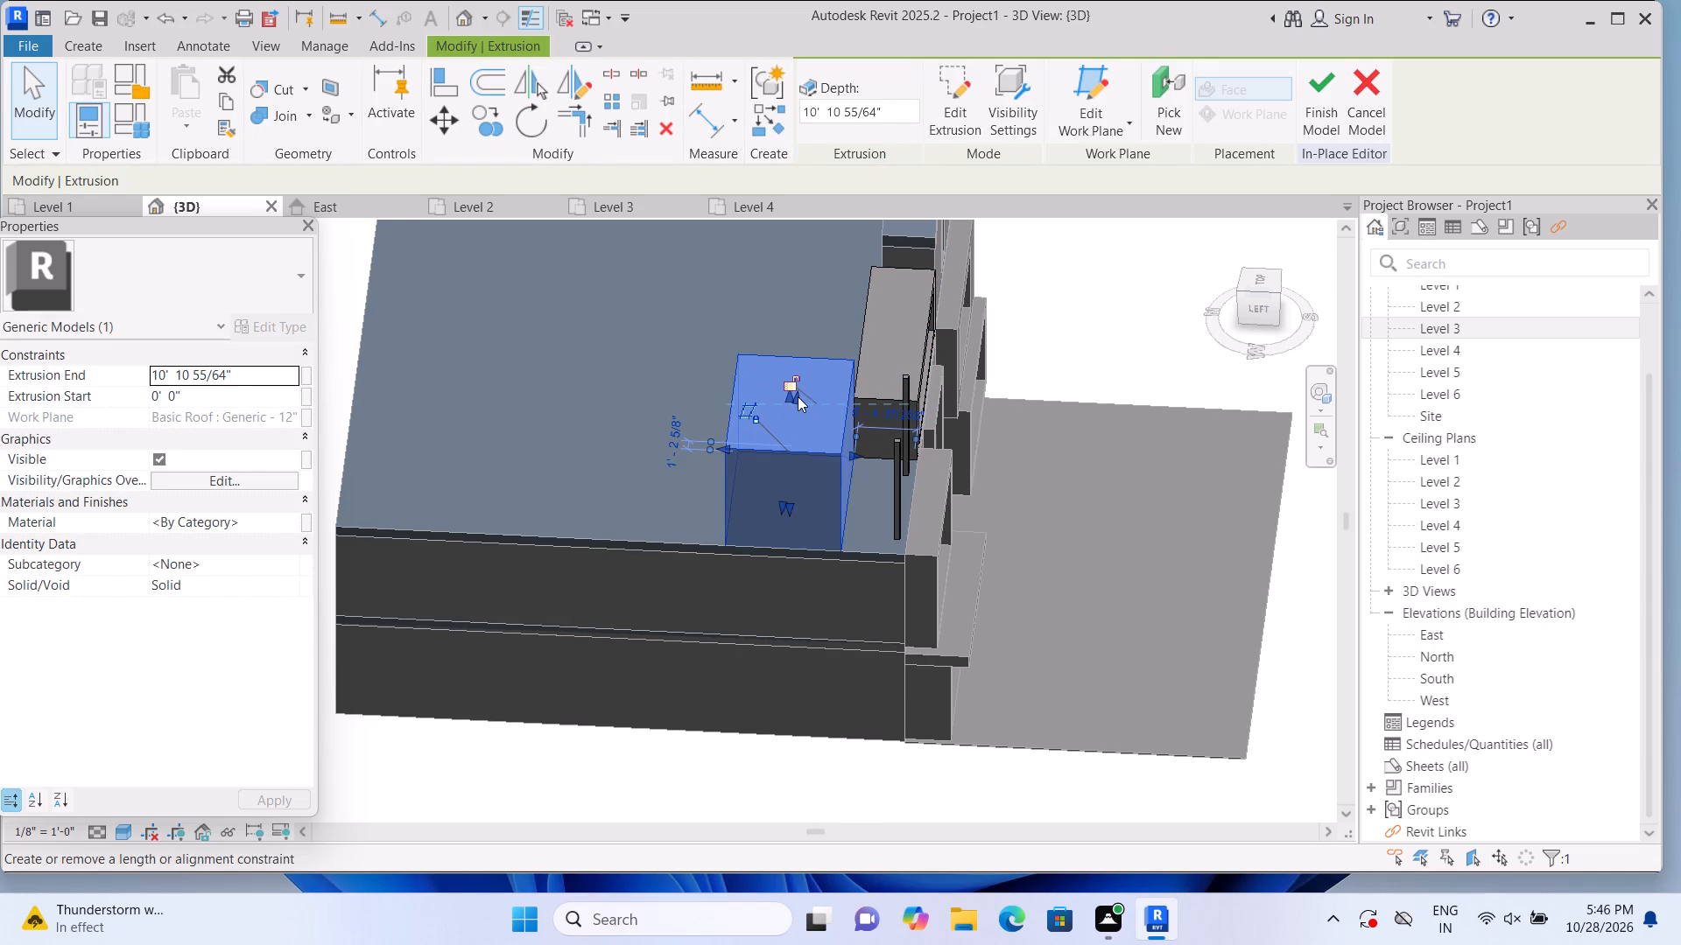
{"action": "left_click", "coordinate": [1103, 280]}
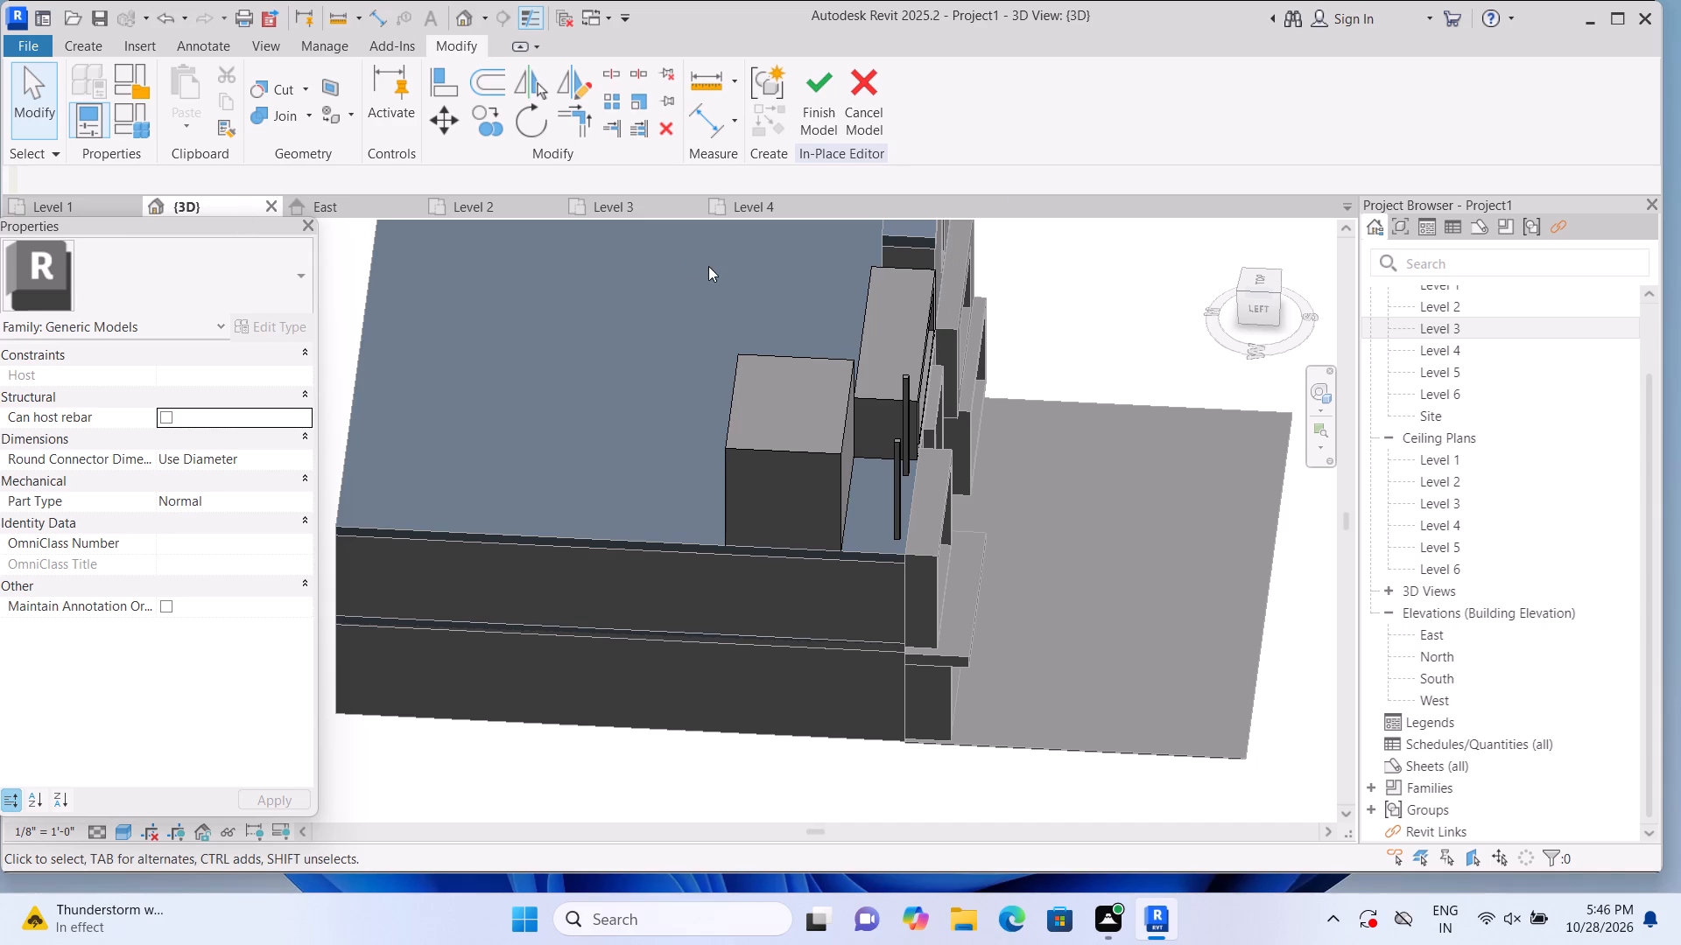
Create a 2' extrusion on the top face of the post nearest the recessed block, sketching a rectangle that matches the post's top.
{"action": "left_click", "coordinate": [108, 45]}
{"action": "left_click", "coordinate": [191, 93]}
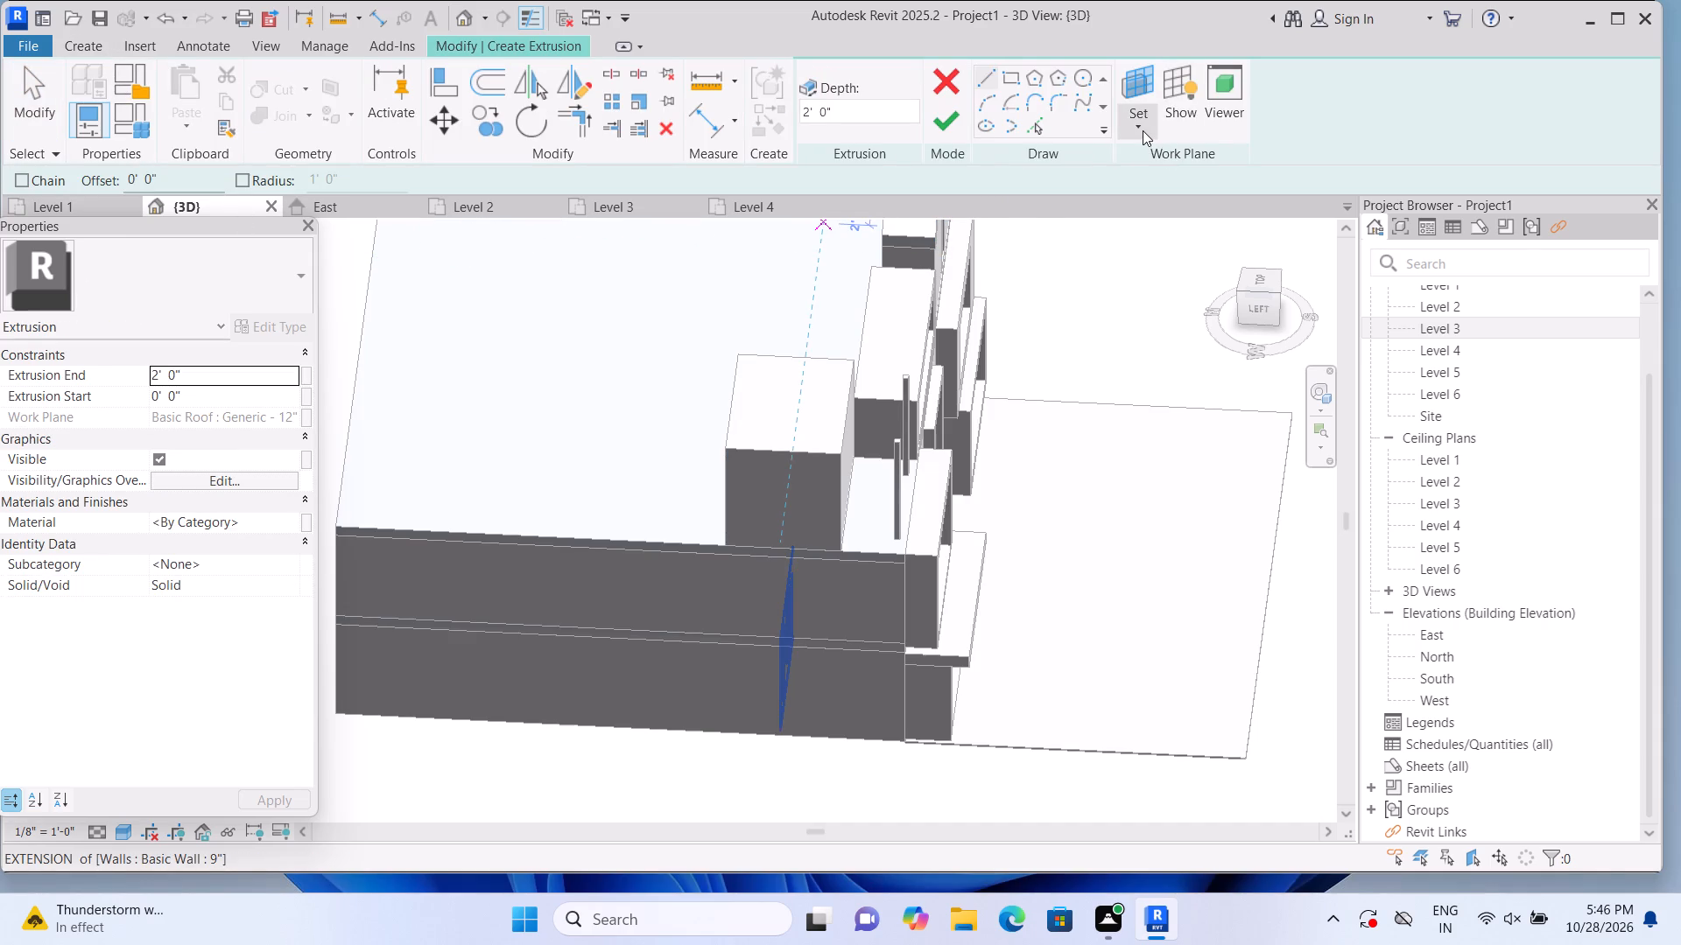
{"action": "left_click", "coordinate": [1143, 130]}
{"action": "left_click", "coordinate": [1147, 204]}
{"action": "scroll", "coordinate": [946, 403], "scroll_direction": "up", "scroll_amount": 1}
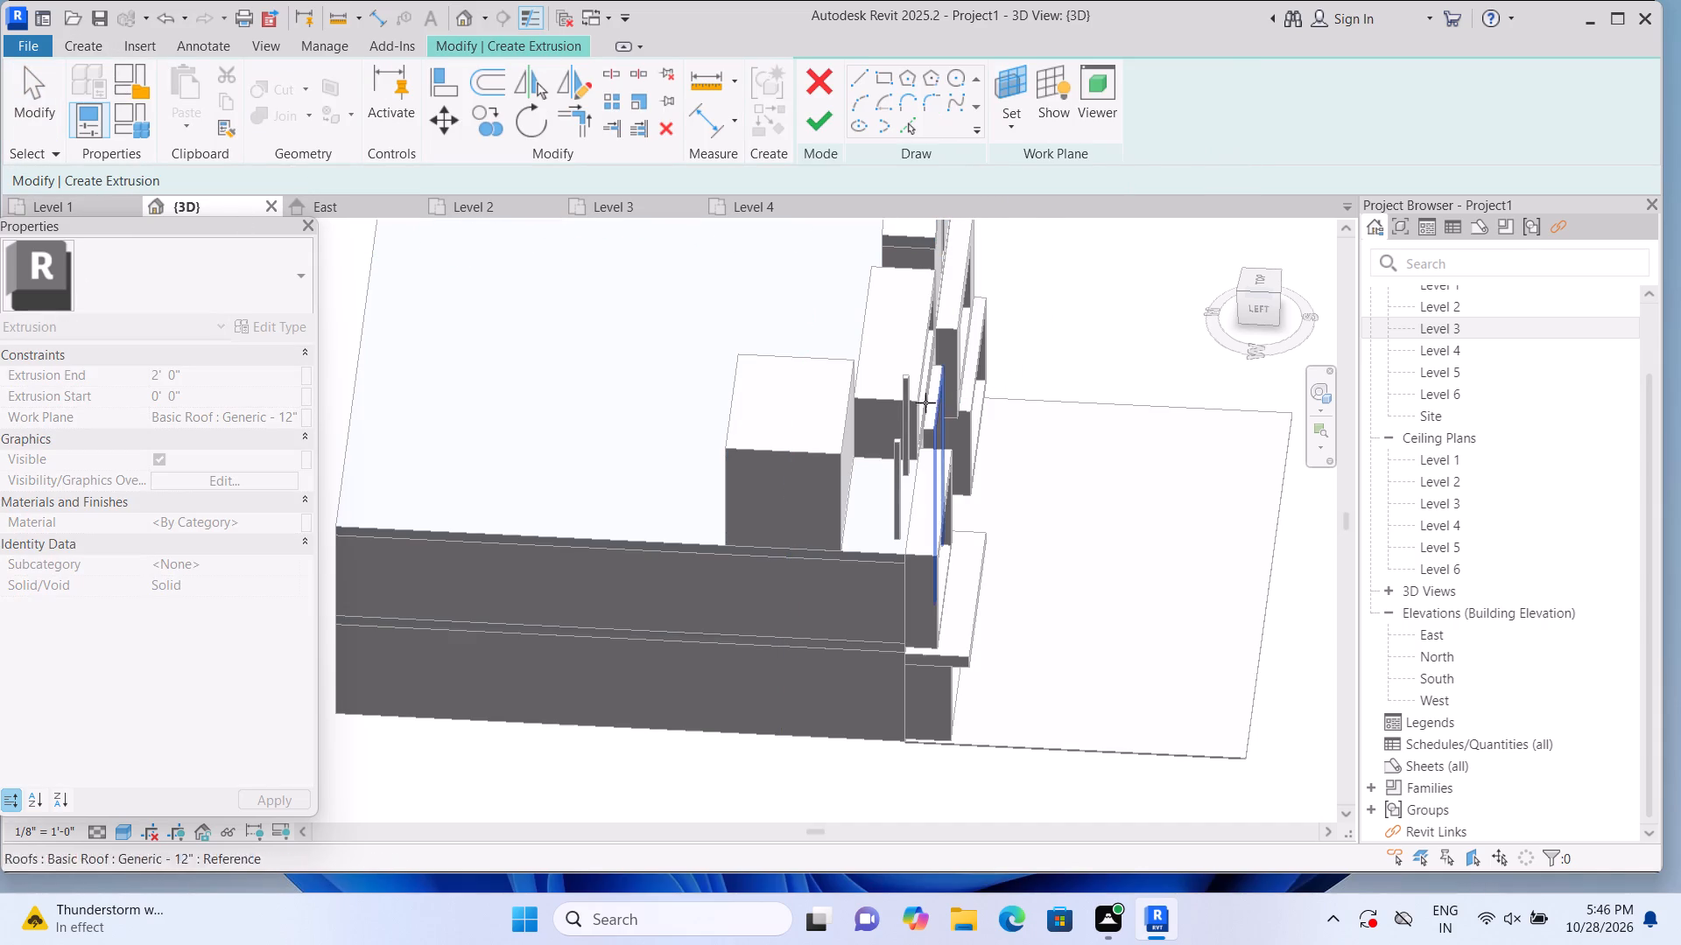
{"action": "scroll", "coordinate": [905, 388], "scroll_direction": "up", "scroll_amount": 2}
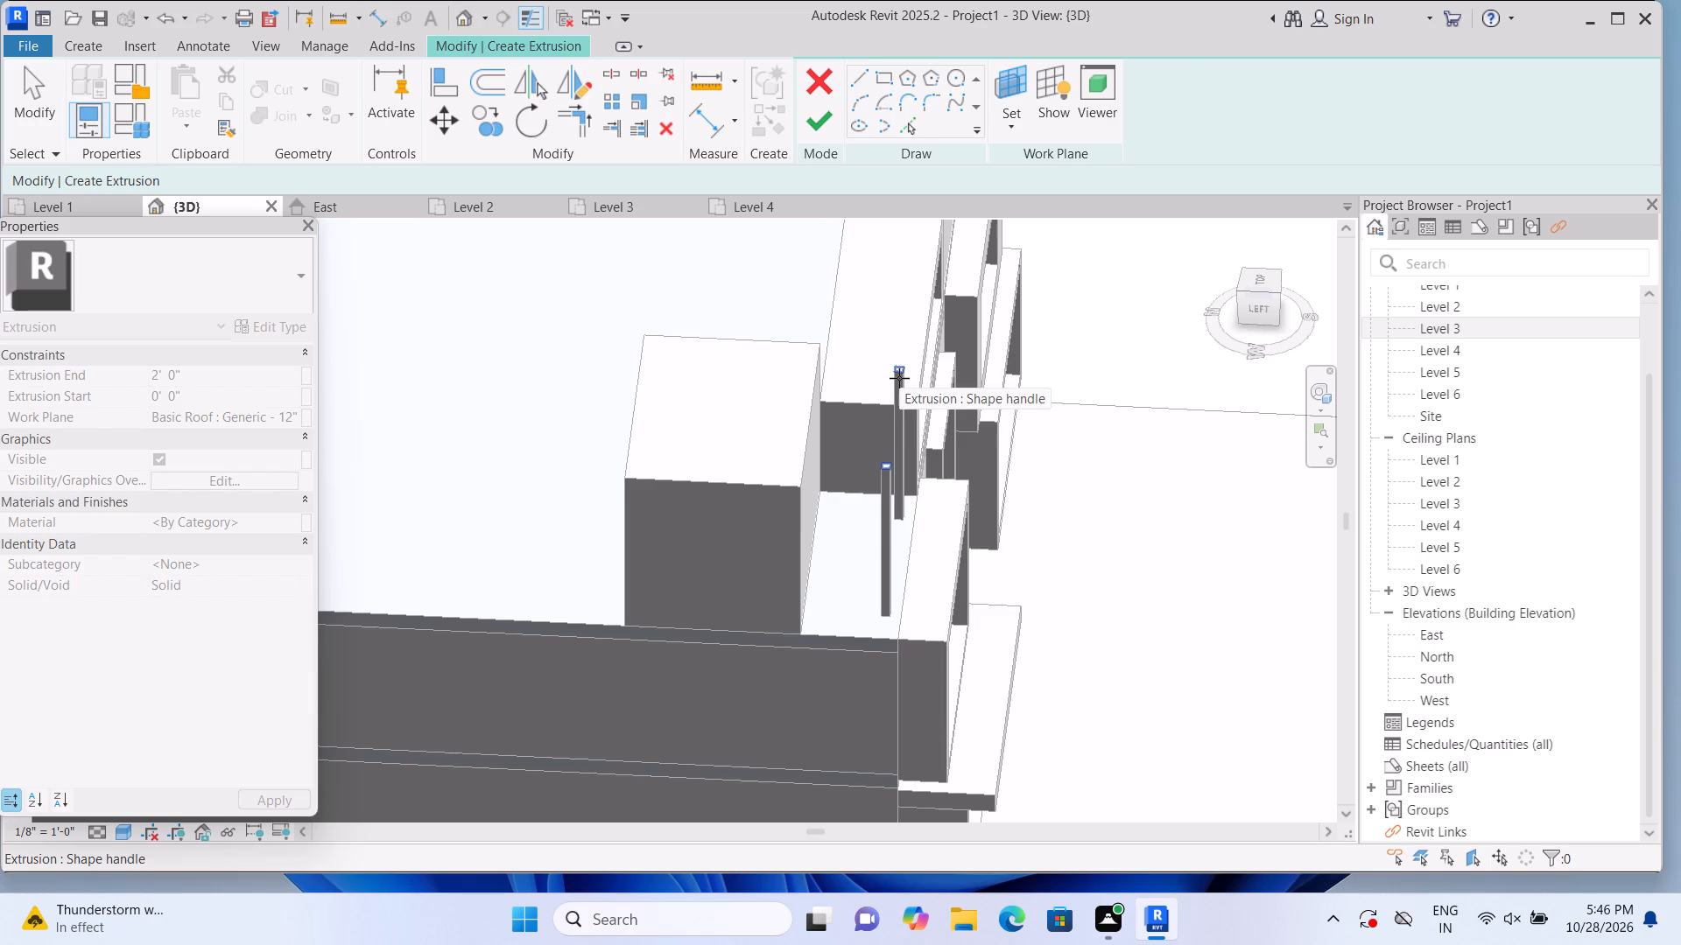
{"action": "left_click", "coordinate": [899, 378]}
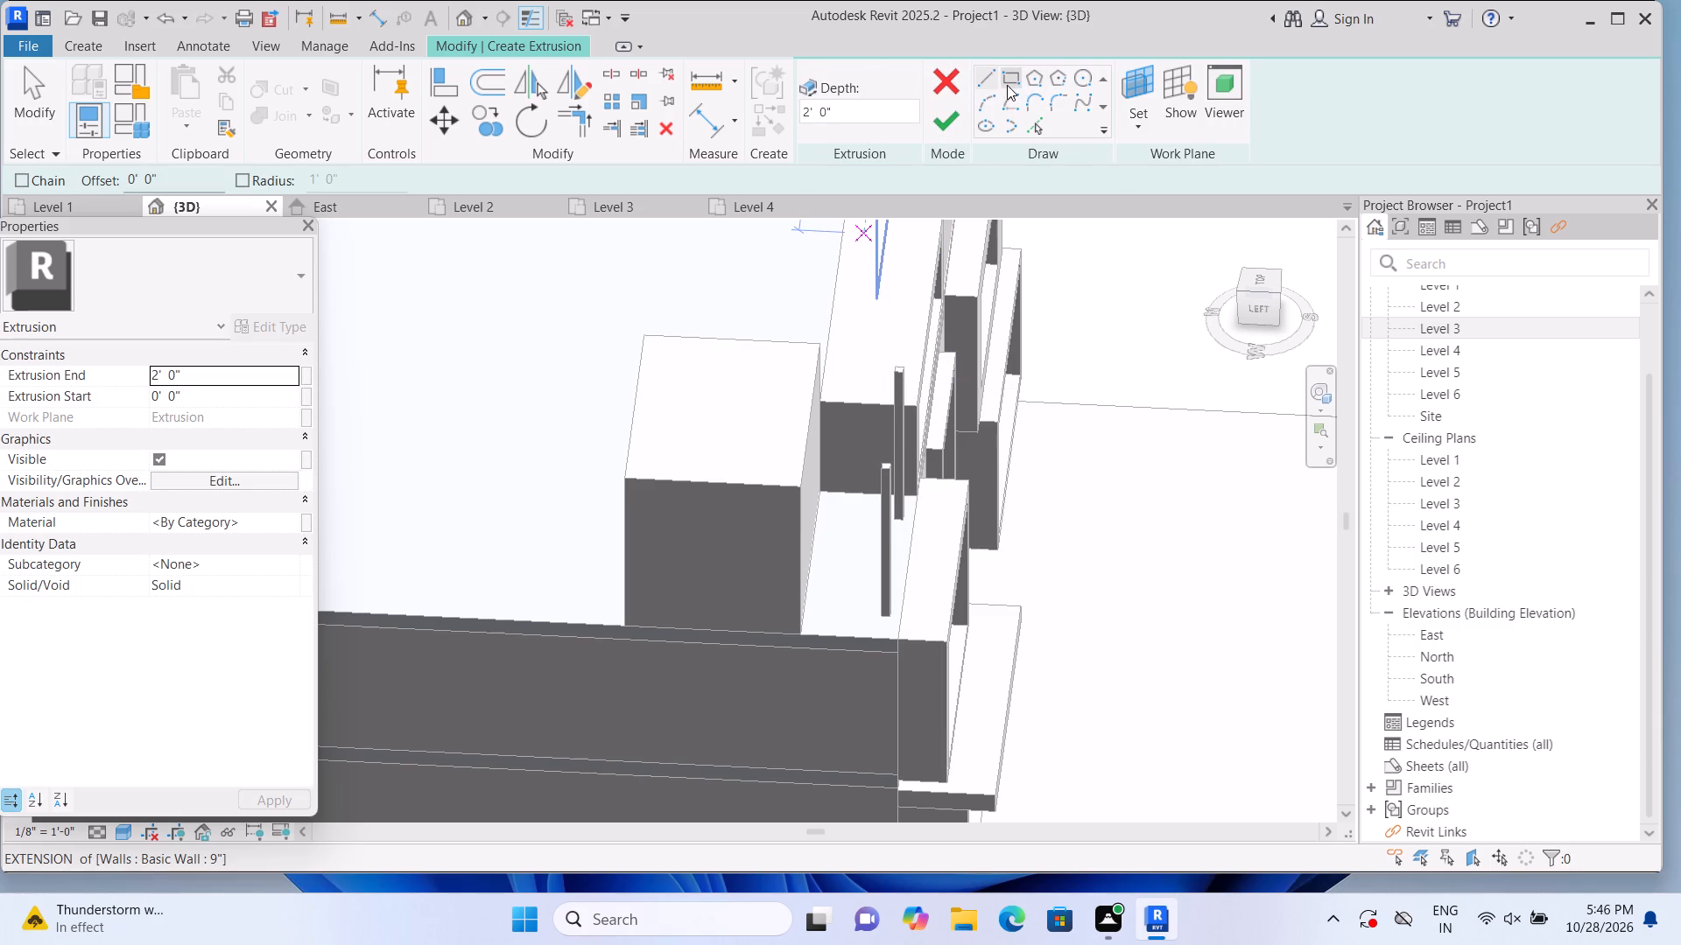
{"action": "left_click", "coordinate": [1007, 85]}
{"action": "scroll", "coordinate": [923, 361], "scroll_direction": "up", "scroll_amount": 3}
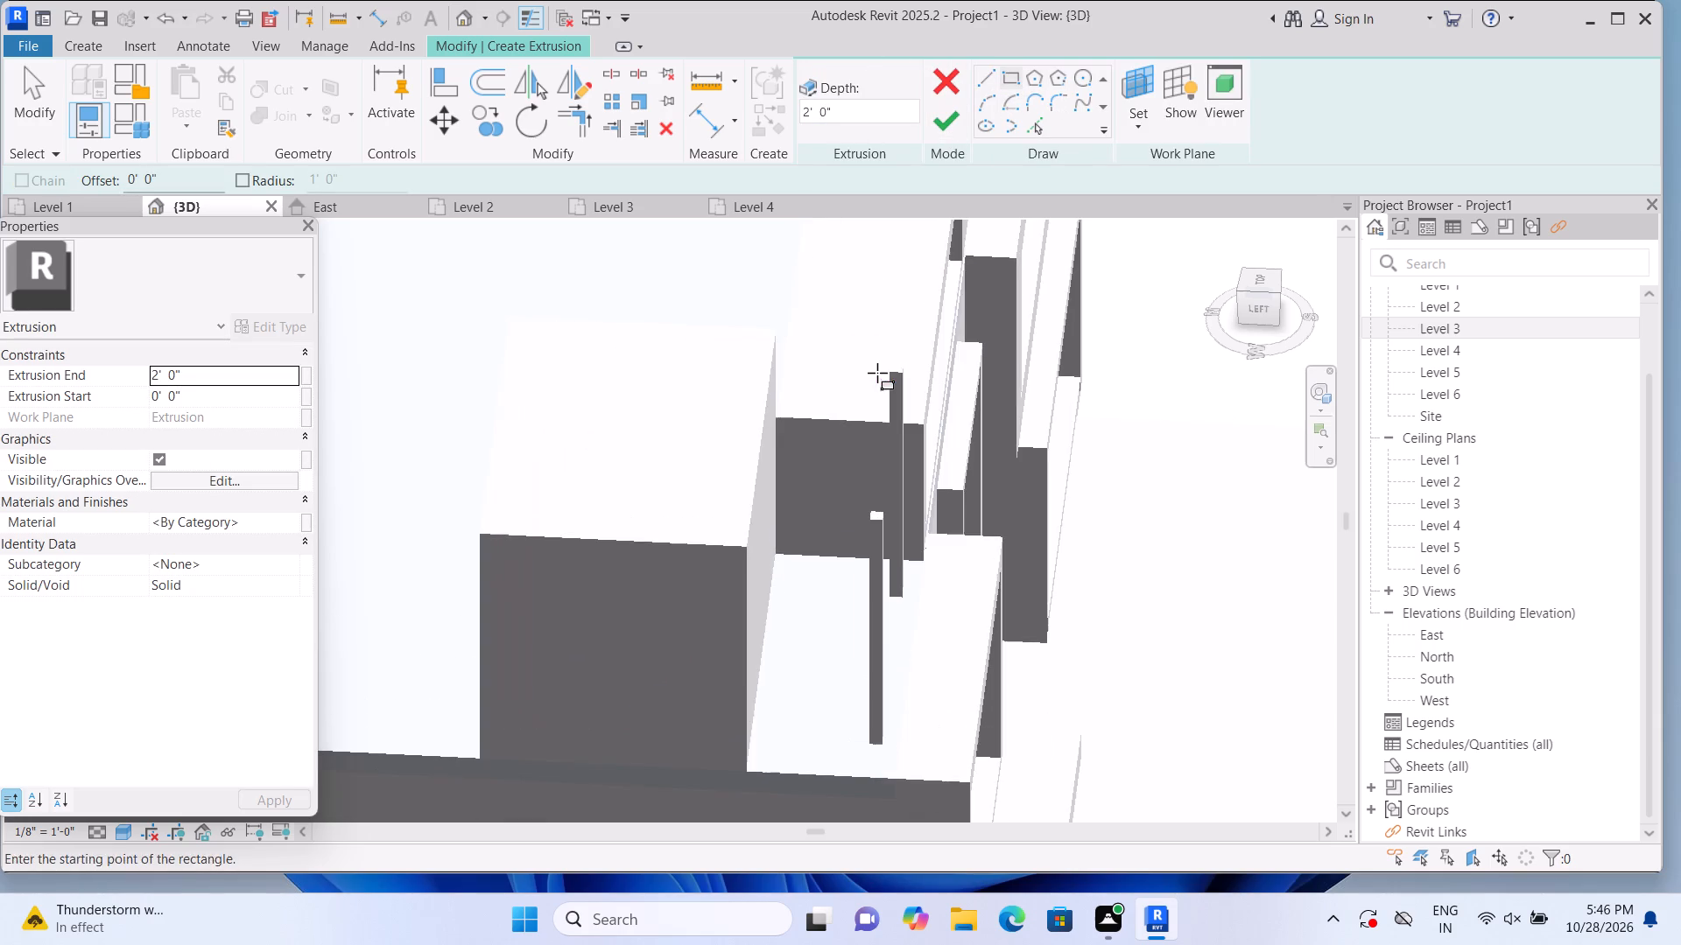
{"action": "scroll", "coordinate": [883, 373], "scroll_direction": "up", "scroll_amount": 2}
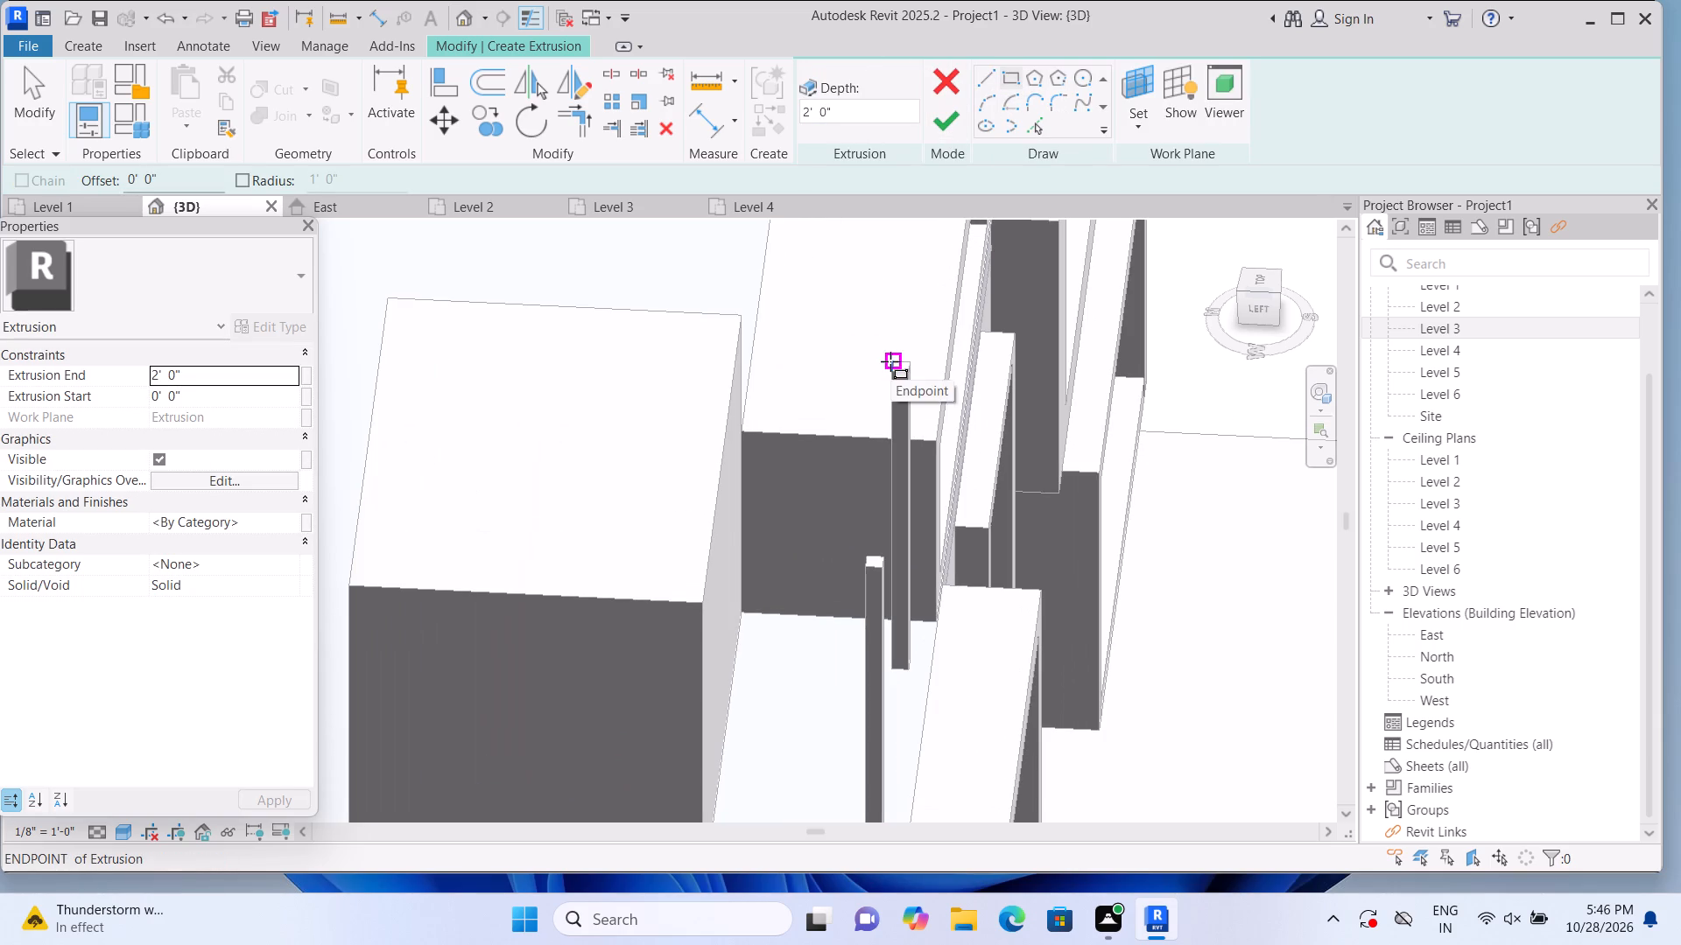
{"action": "left_click", "coordinate": [890, 361]}
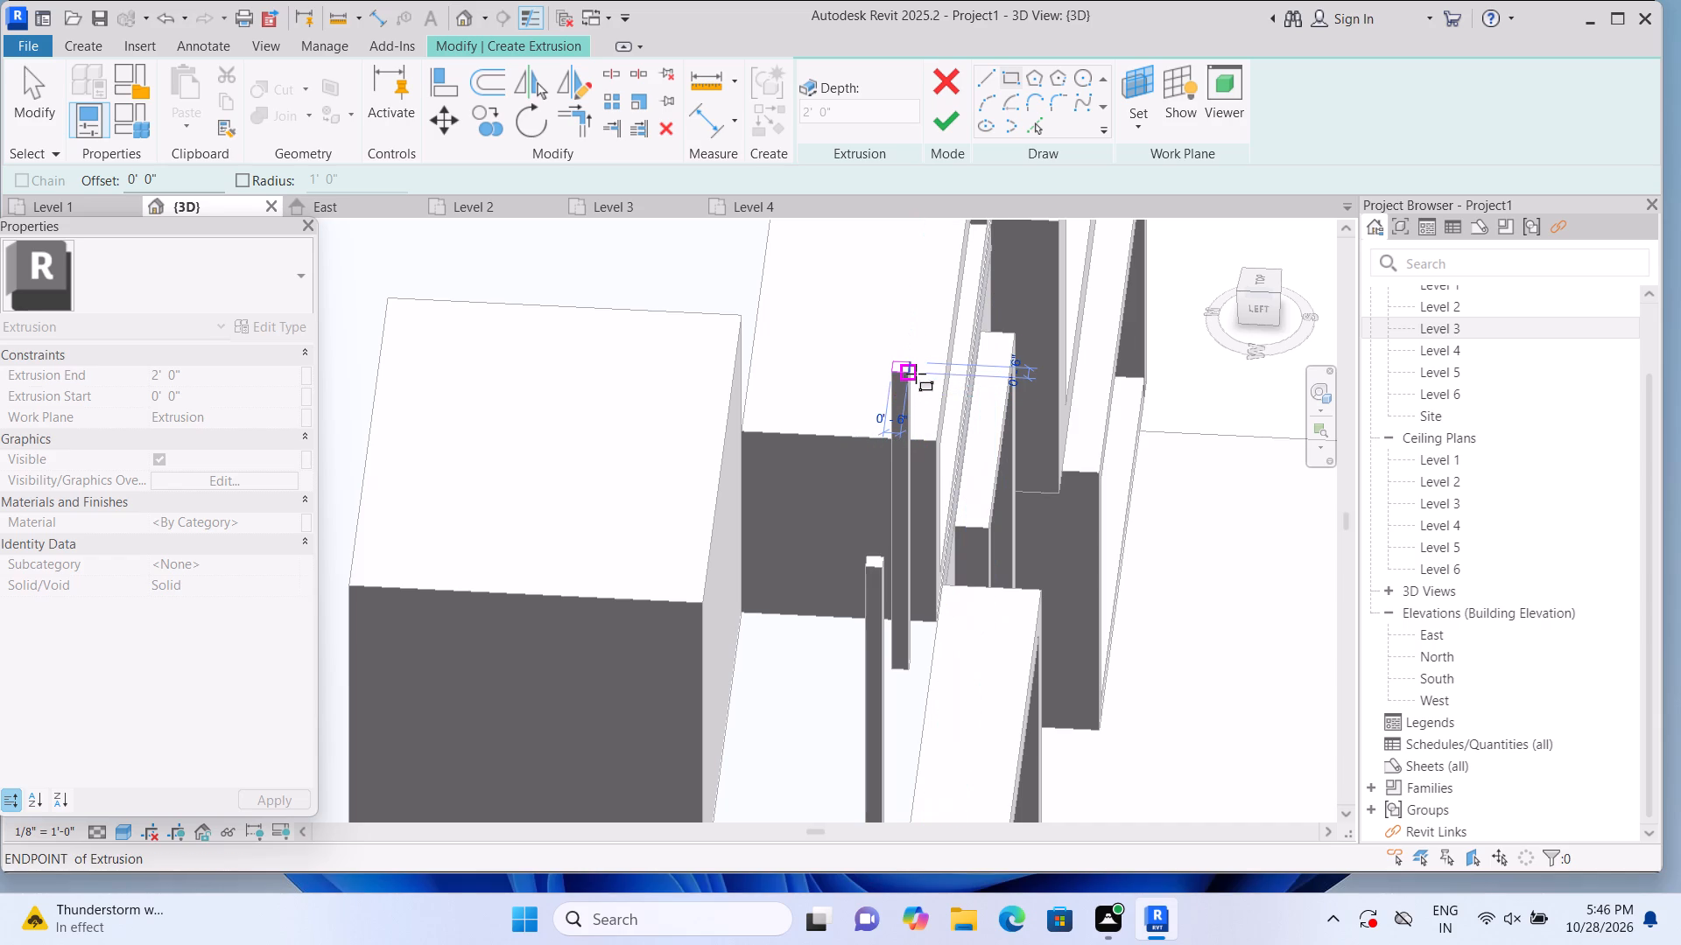
{"action": "left_click", "coordinate": [916, 374]}
{"action": "left_click", "coordinate": [950, 129]}
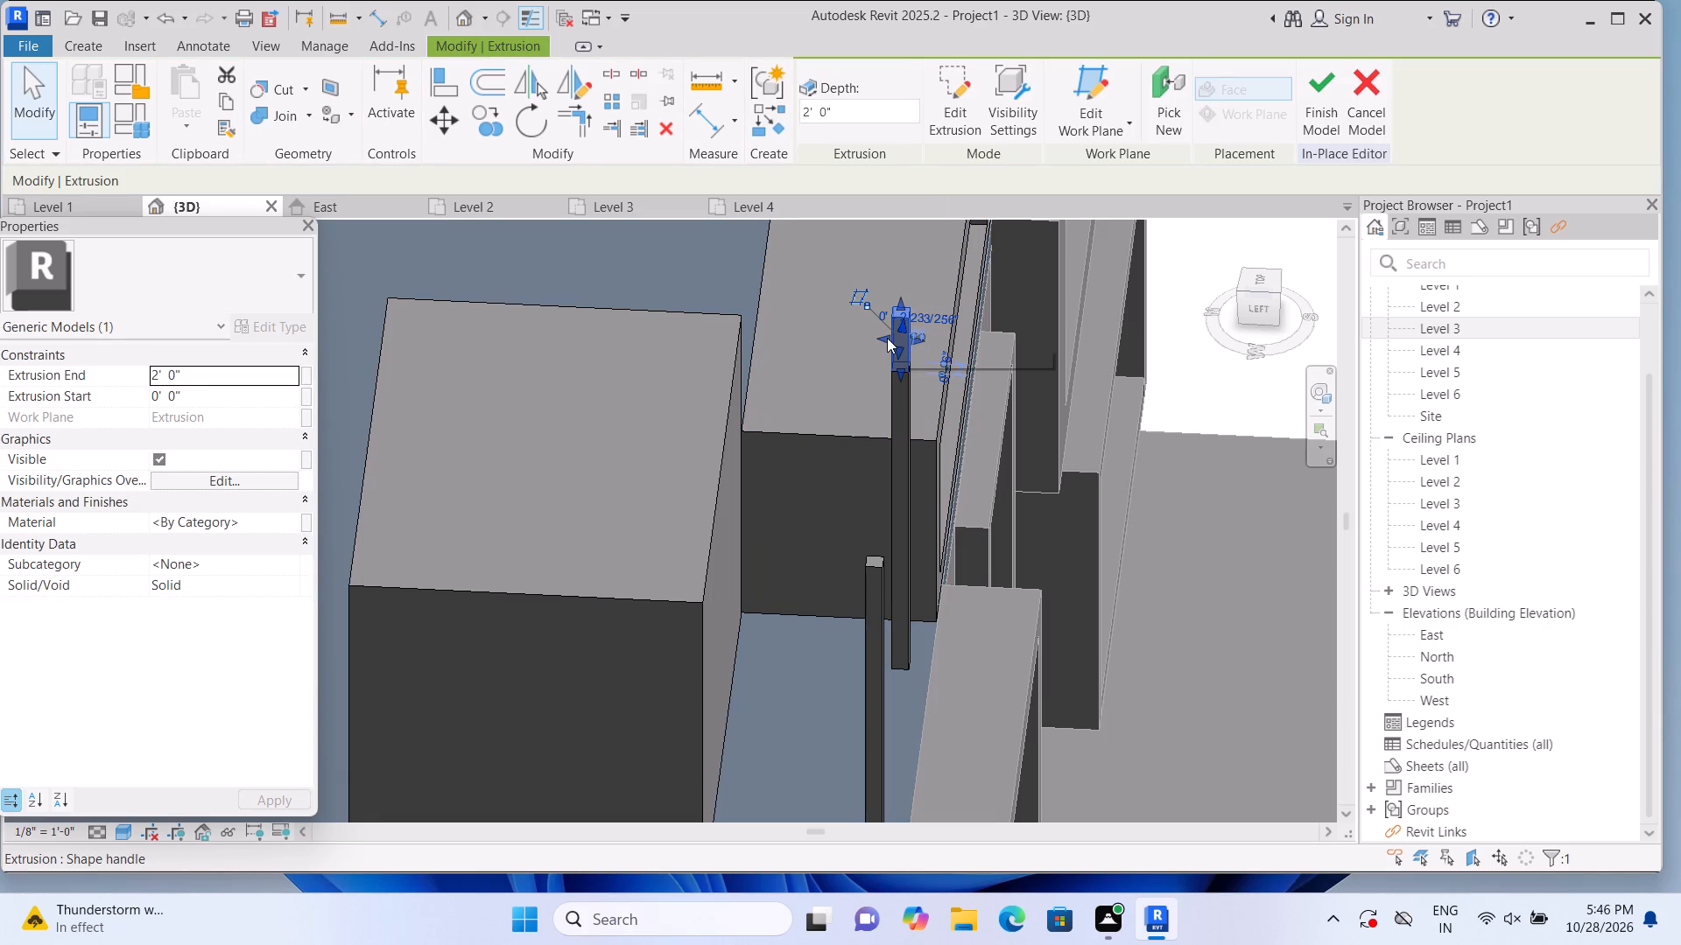
Stretch the new extrusion into a slab reaching across the side roof block and over the second post.
{"action": "left_click_drag", "start_coordinate": [878, 338], "coordinate": [722, 346]}
{"action": "left_click", "coordinate": [722, 346]}
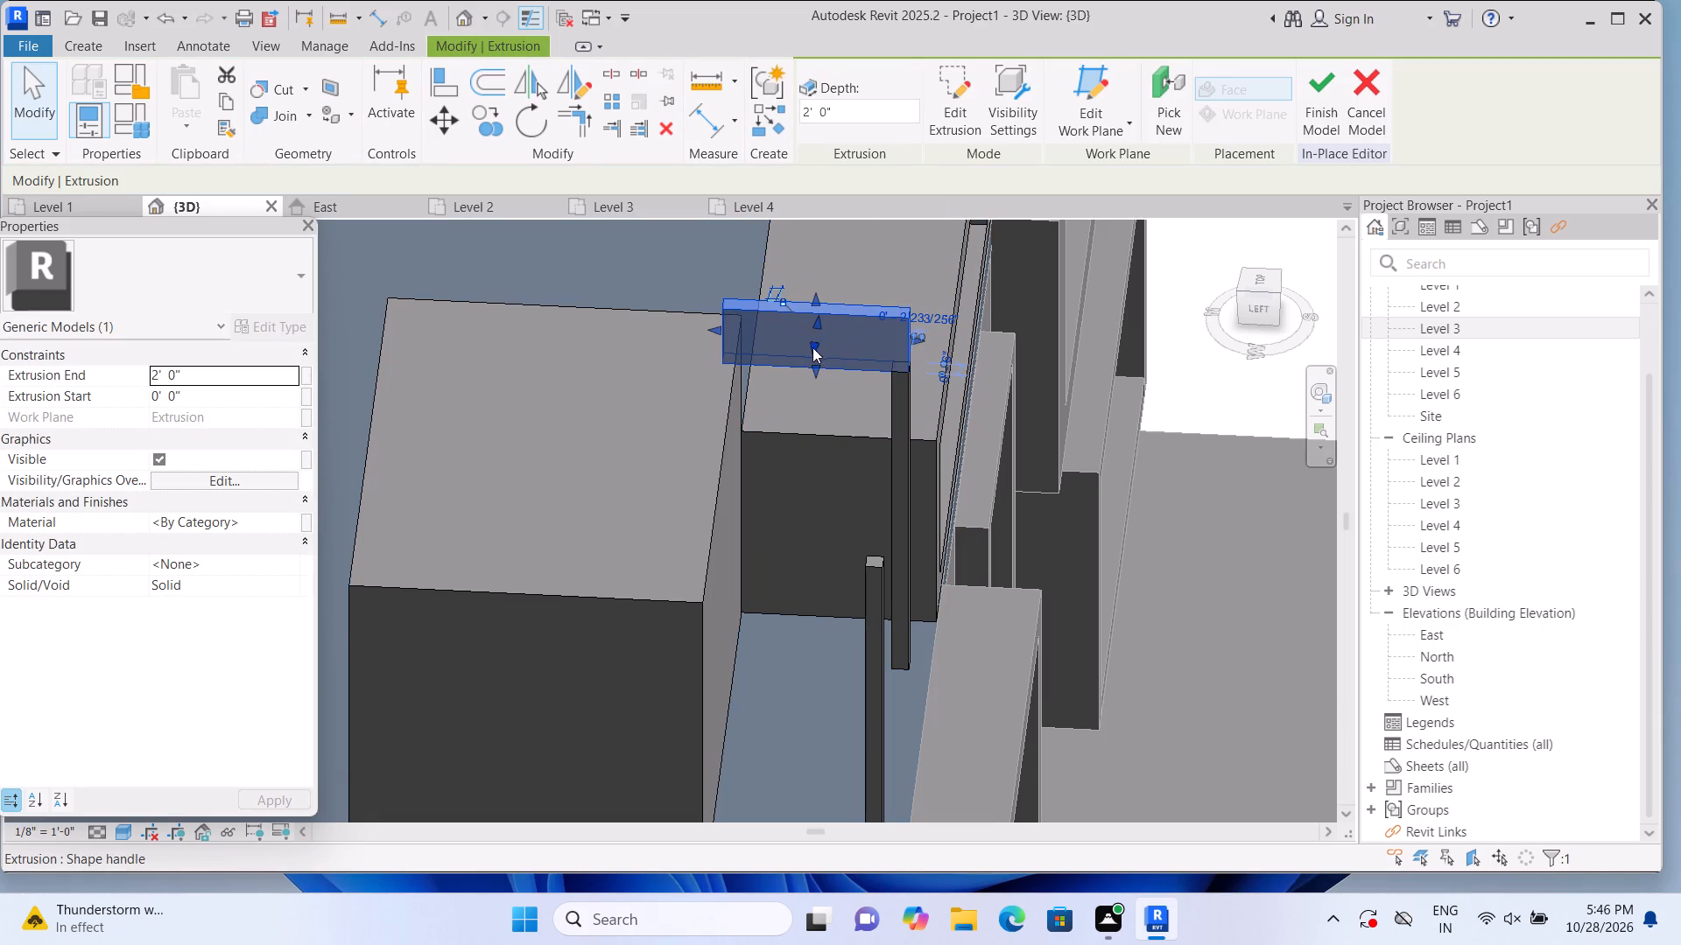
{"action": "left_click_drag", "start_coordinate": [811, 345], "coordinate": [741, 457]}
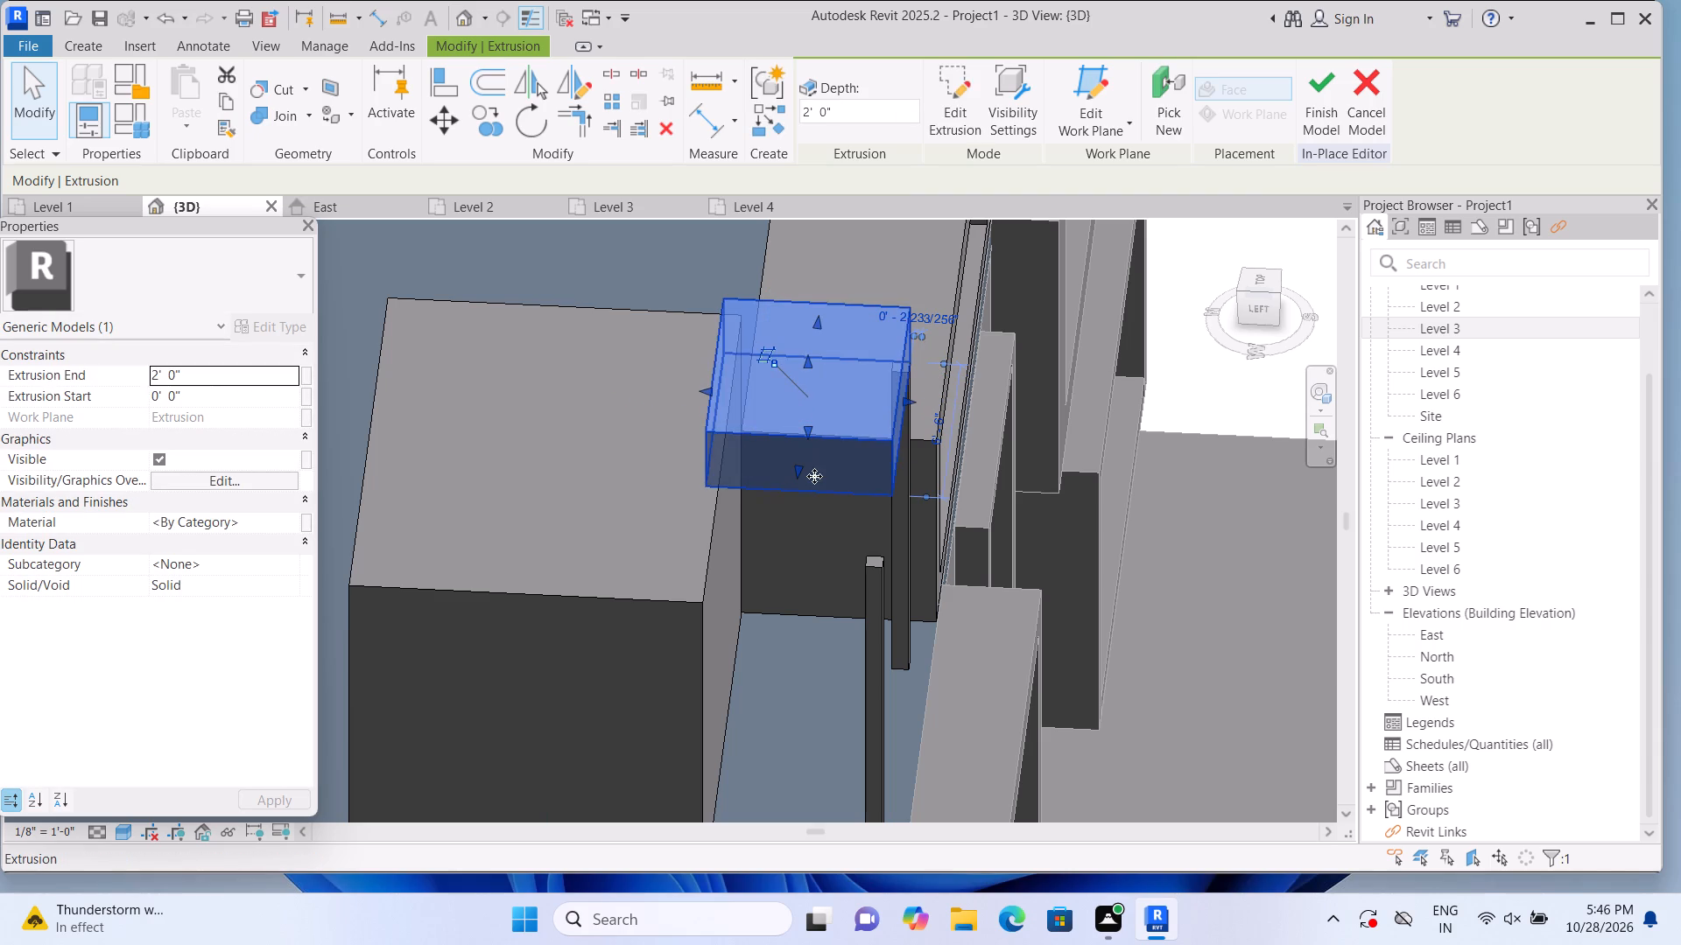
{"action": "left_click_drag", "start_coordinate": [796, 470], "coordinate": [780, 529]}
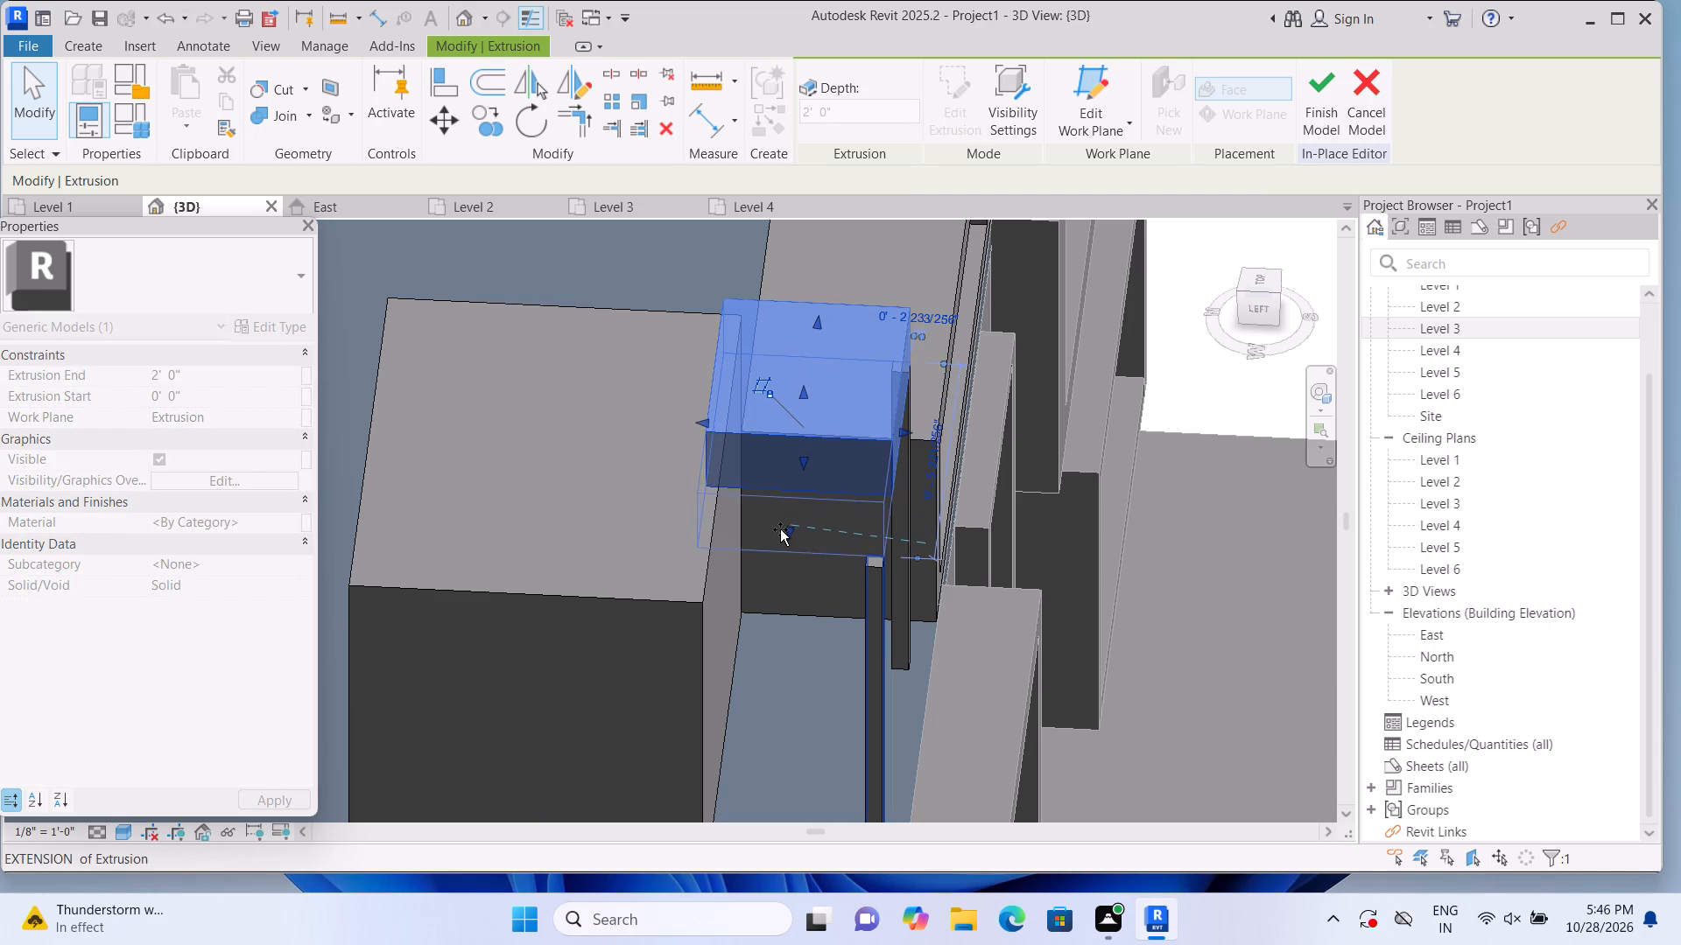
{"action": "left_click_drag", "start_coordinate": [780, 529], "coordinate": [778, 531]}
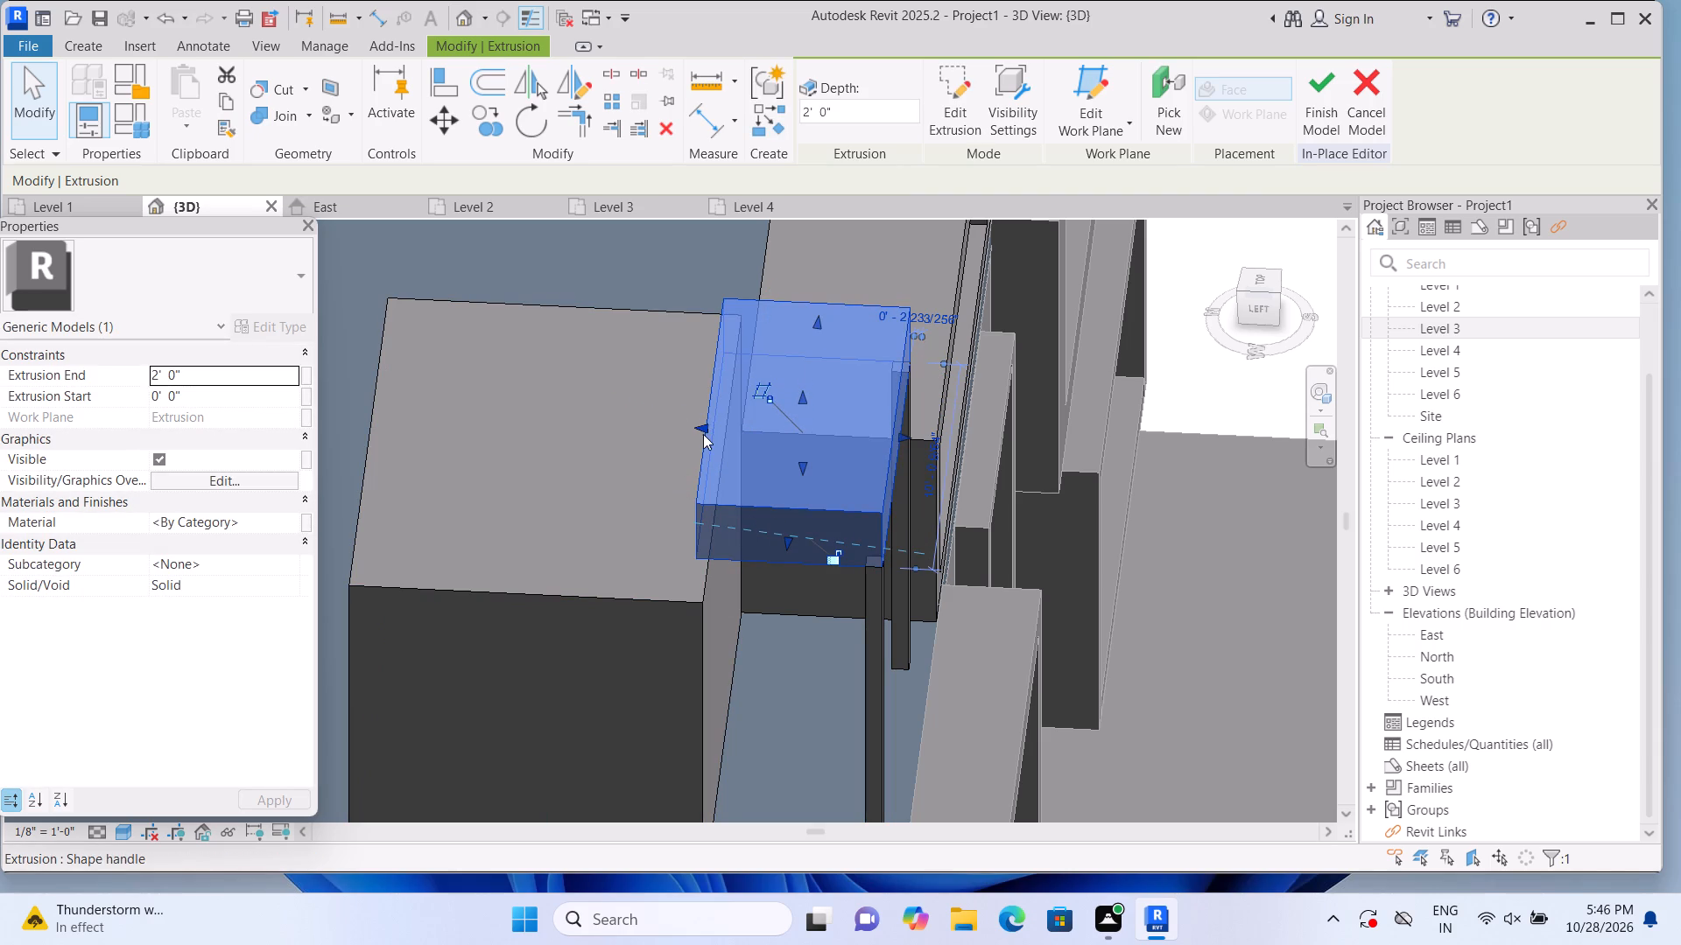
{"action": "left_click_drag", "start_coordinate": [702, 427], "coordinate": [490, 416]}
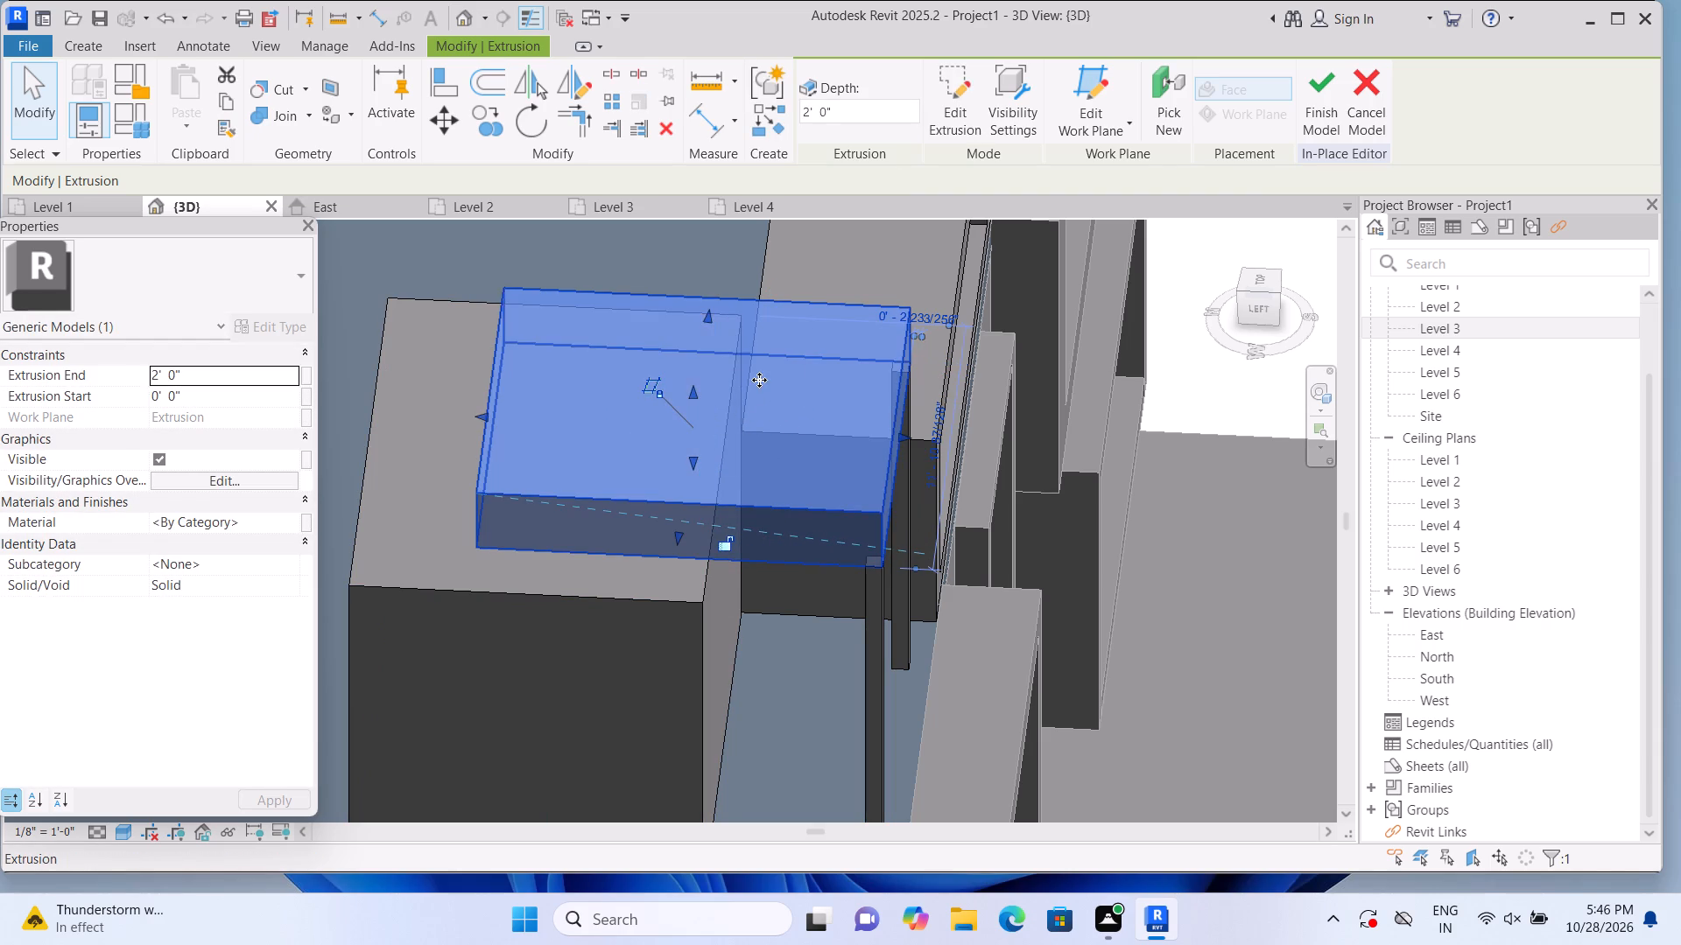
Reduce the slab's thickness to about 9" by lowering its top face.
{"action": "left_click_drag", "start_coordinate": [690, 388], "coordinate": [693, 419]}
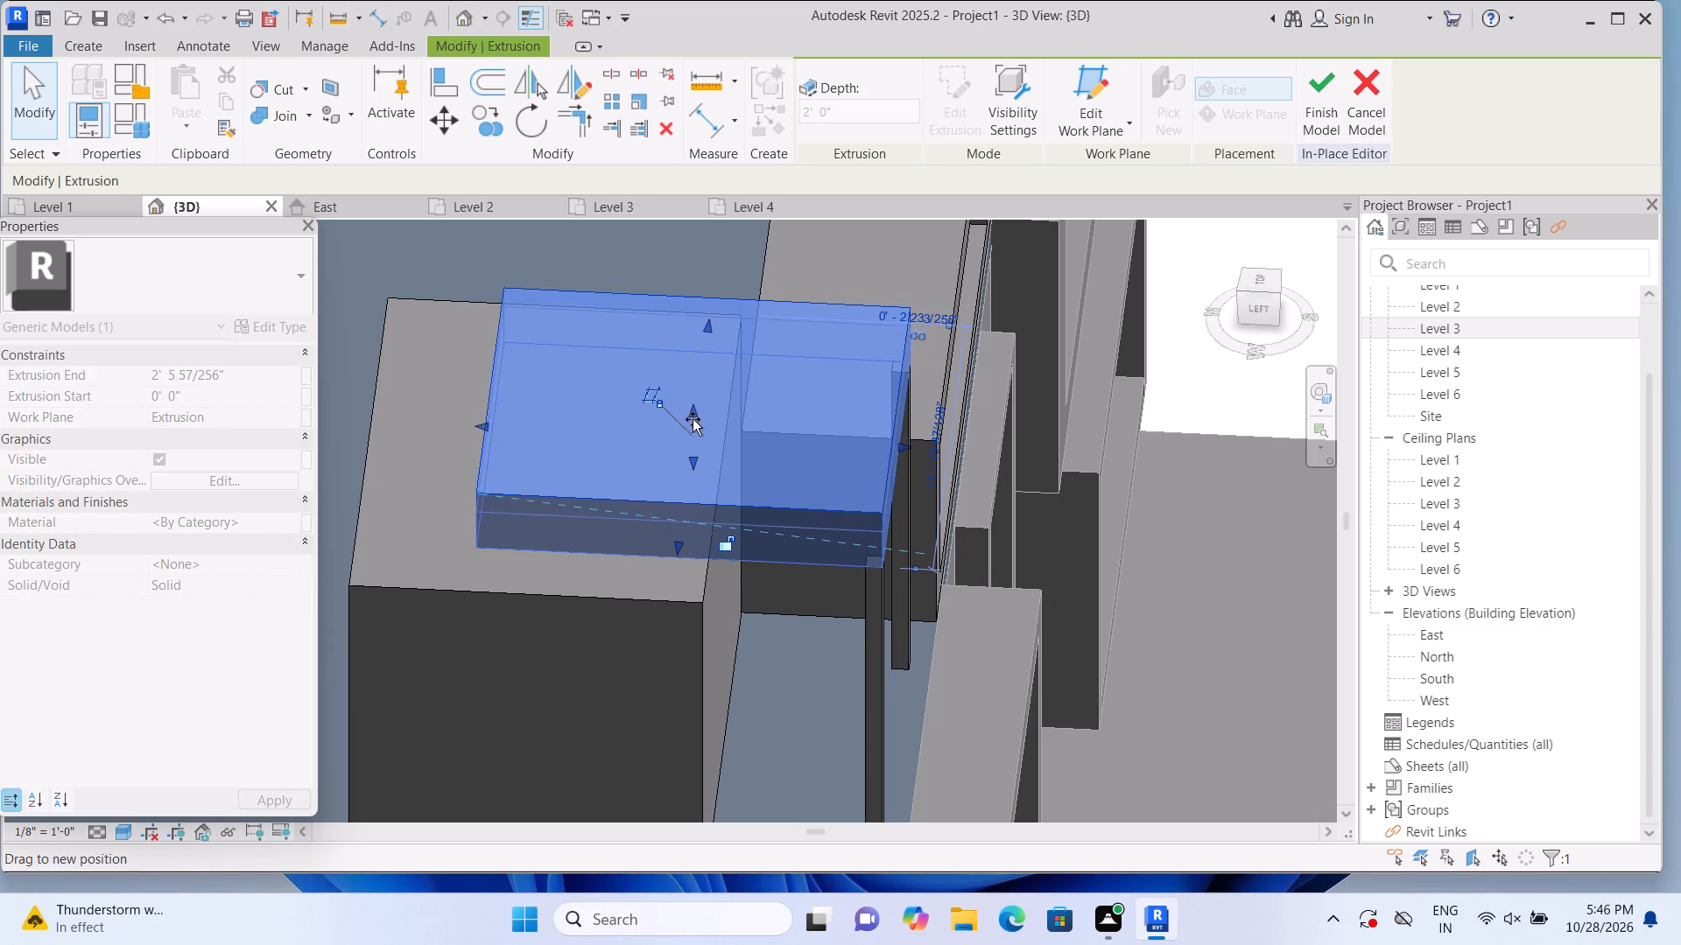
{"action": "left_click_drag", "start_coordinate": [693, 419], "coordinate": [689, 435]}
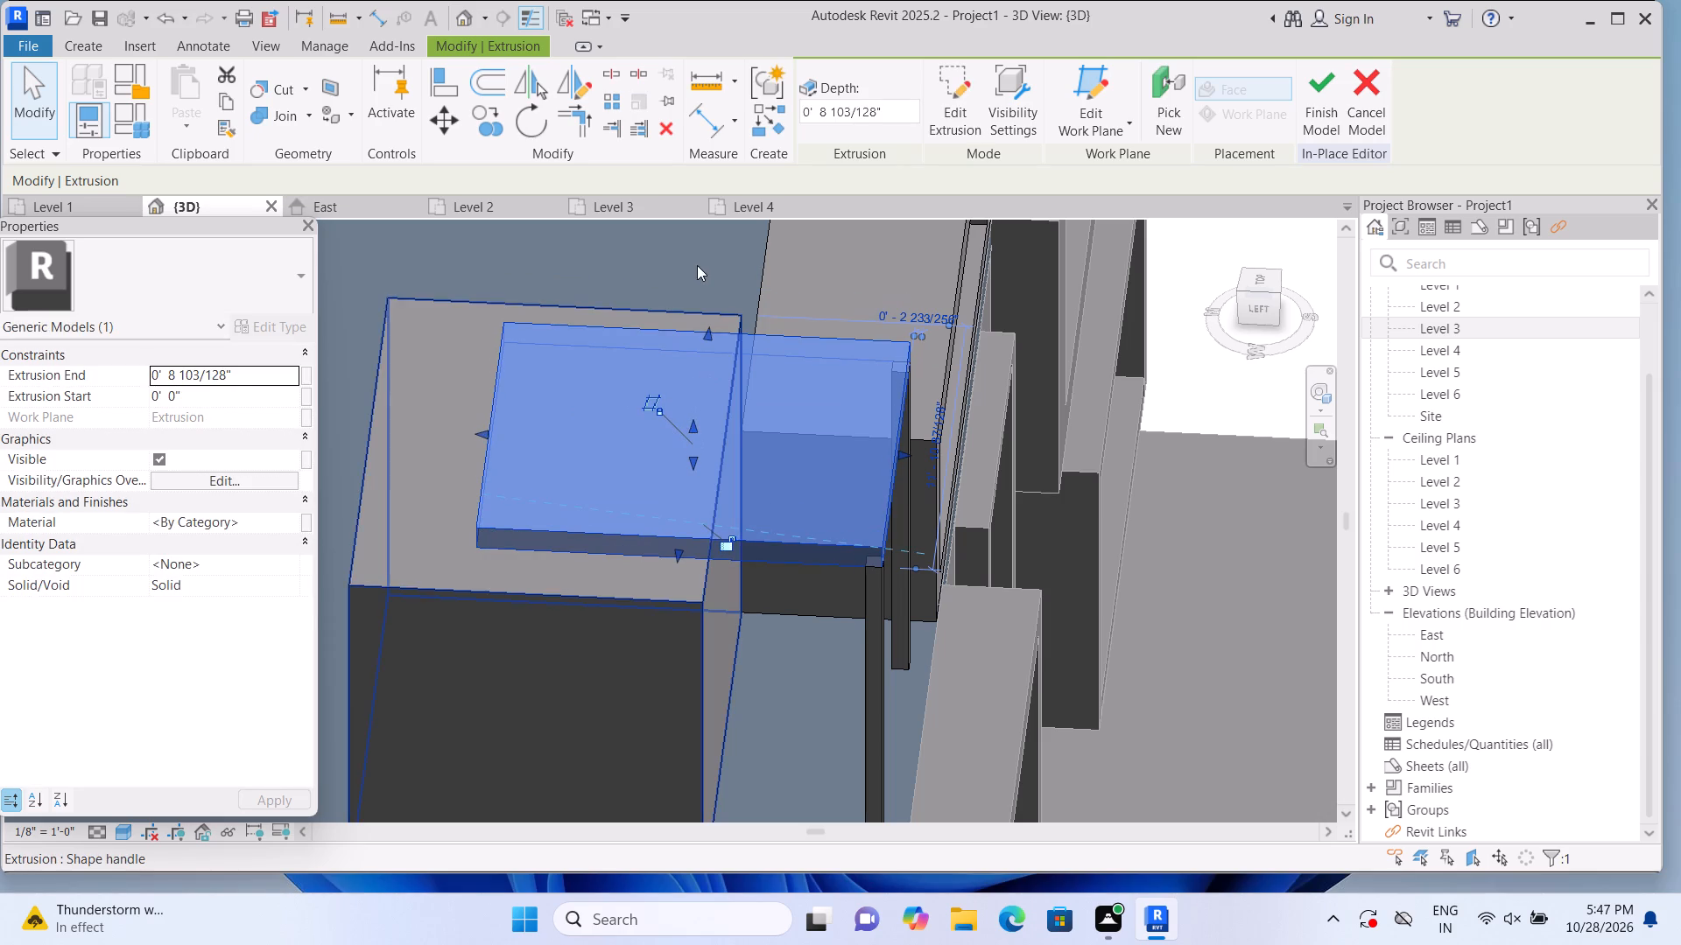
{"action": "left_click", "coordinate": [693, 258]}
Extend the slab's edges outward so it overhangs the side roof block and both posts.
{"action": "left_click", "coordinate": [764, 397]}
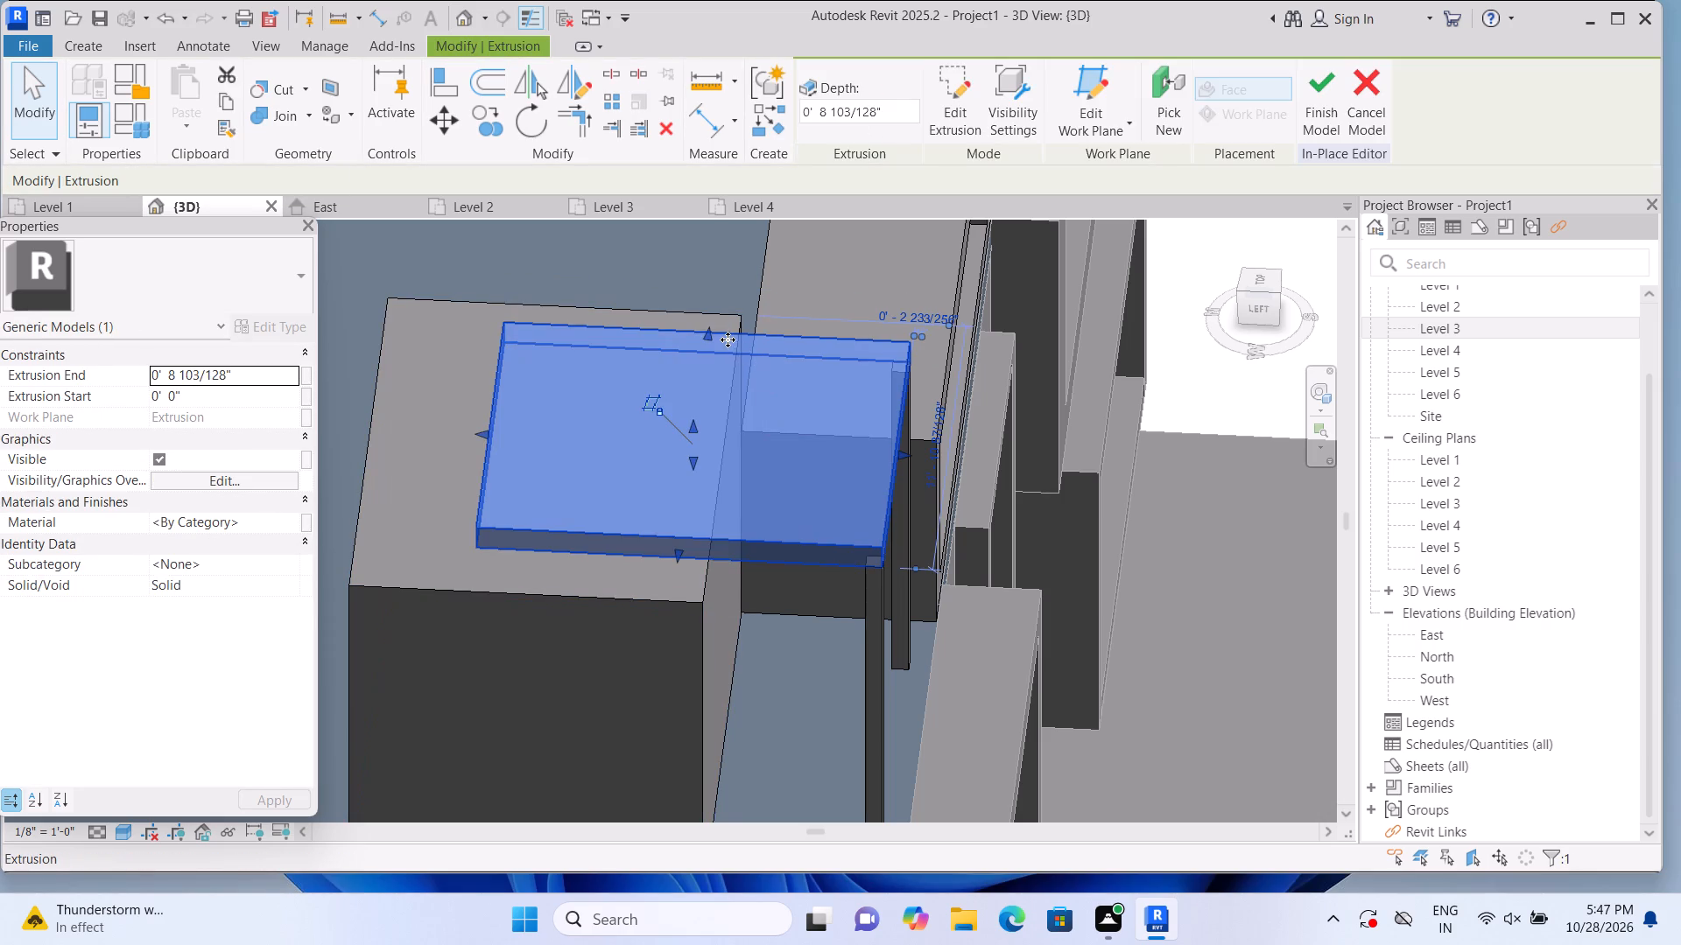
{"action": "left_click_drag", "start_coordinate": [705, 334], "coordinate": [717, 283]}
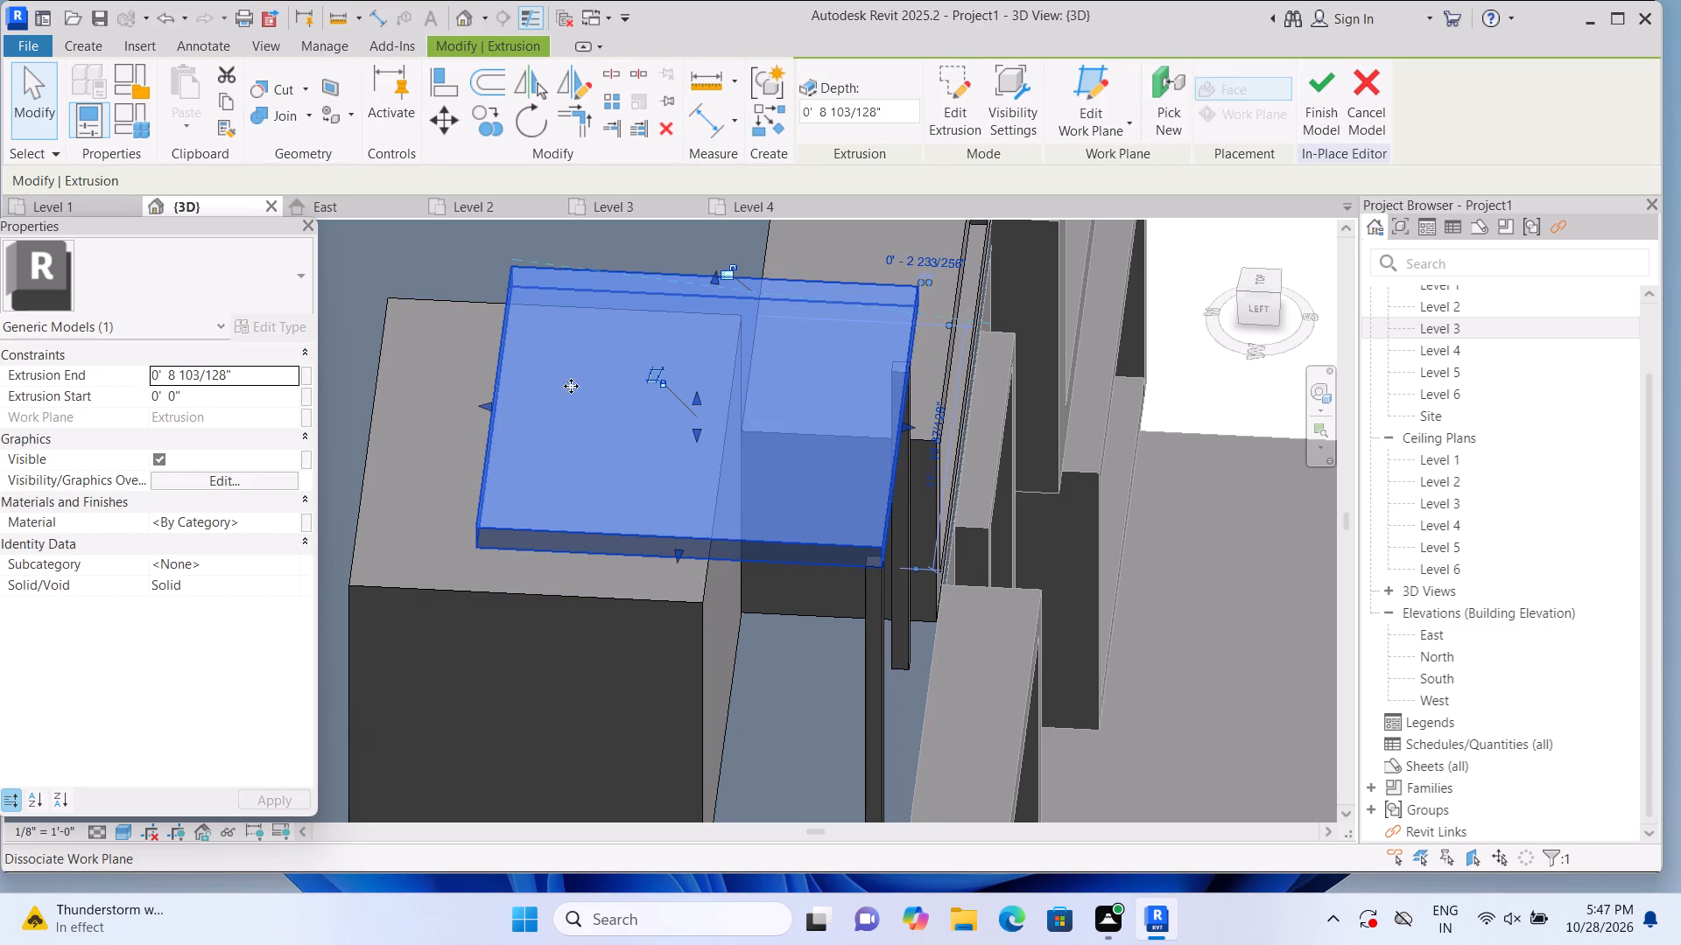
{"action": "left_click_drag", "start_coordinate": [484, 405], "coordinate": [361, 405]}
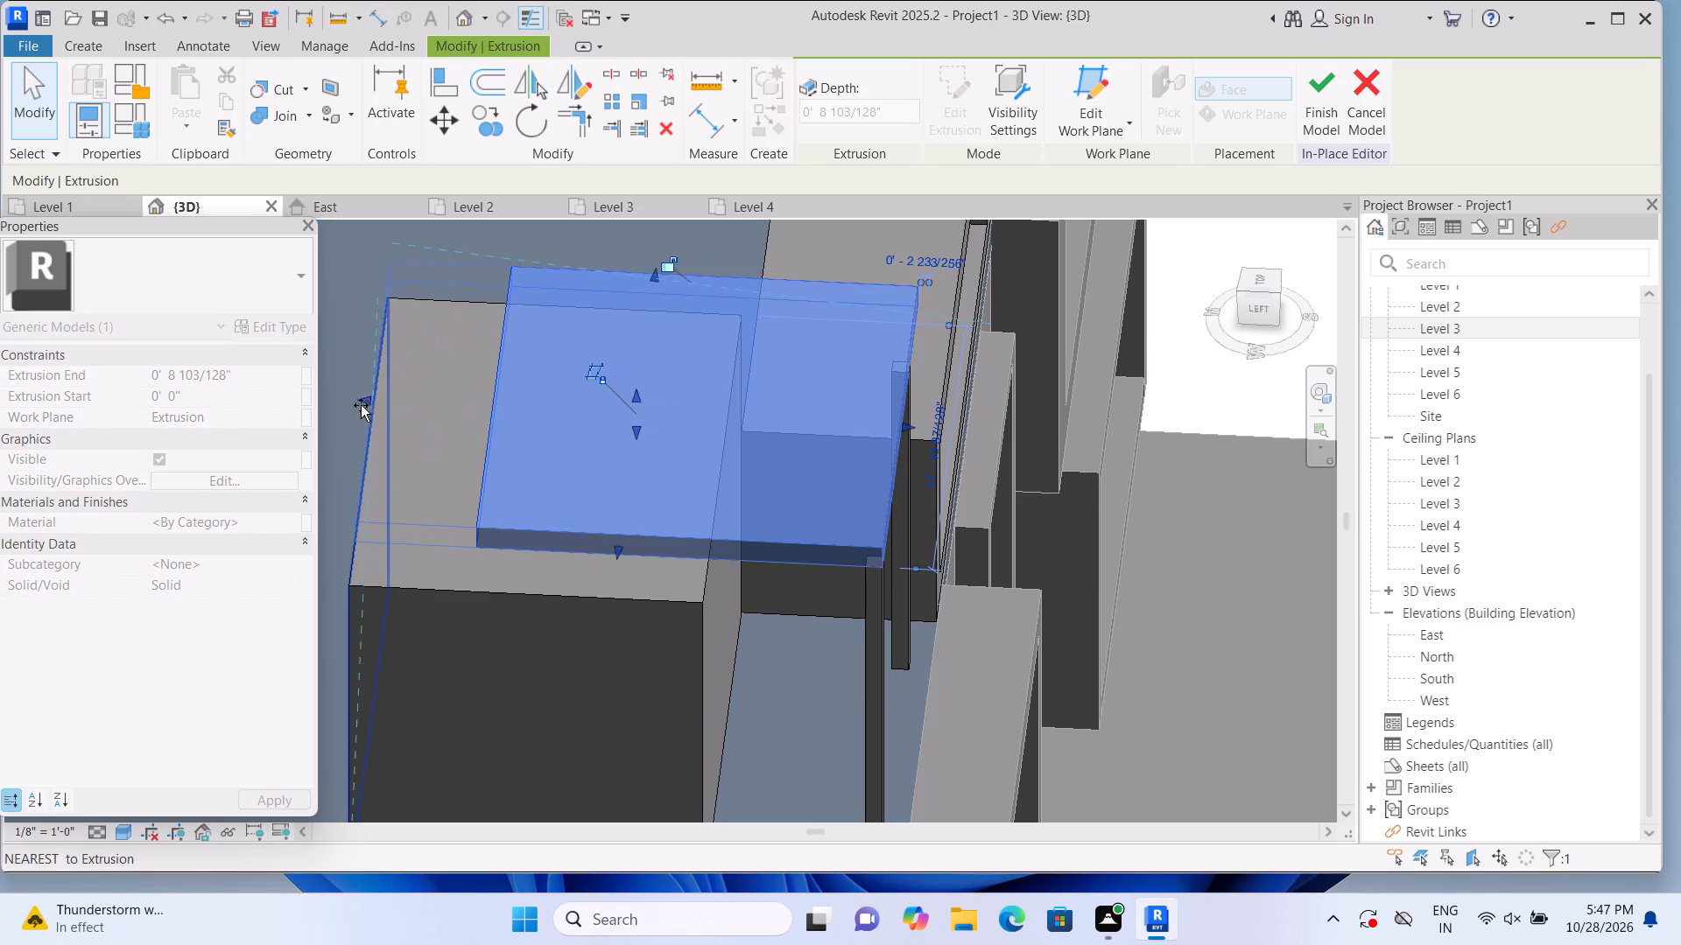
{"action": "left_click_drag", "start_coordinate": [361, 405], "coordinate": [341, 401]}
{"action": "scroll", "coordinate": [357, 402], "scroll_direction": "down", "scroll_amount": 3}
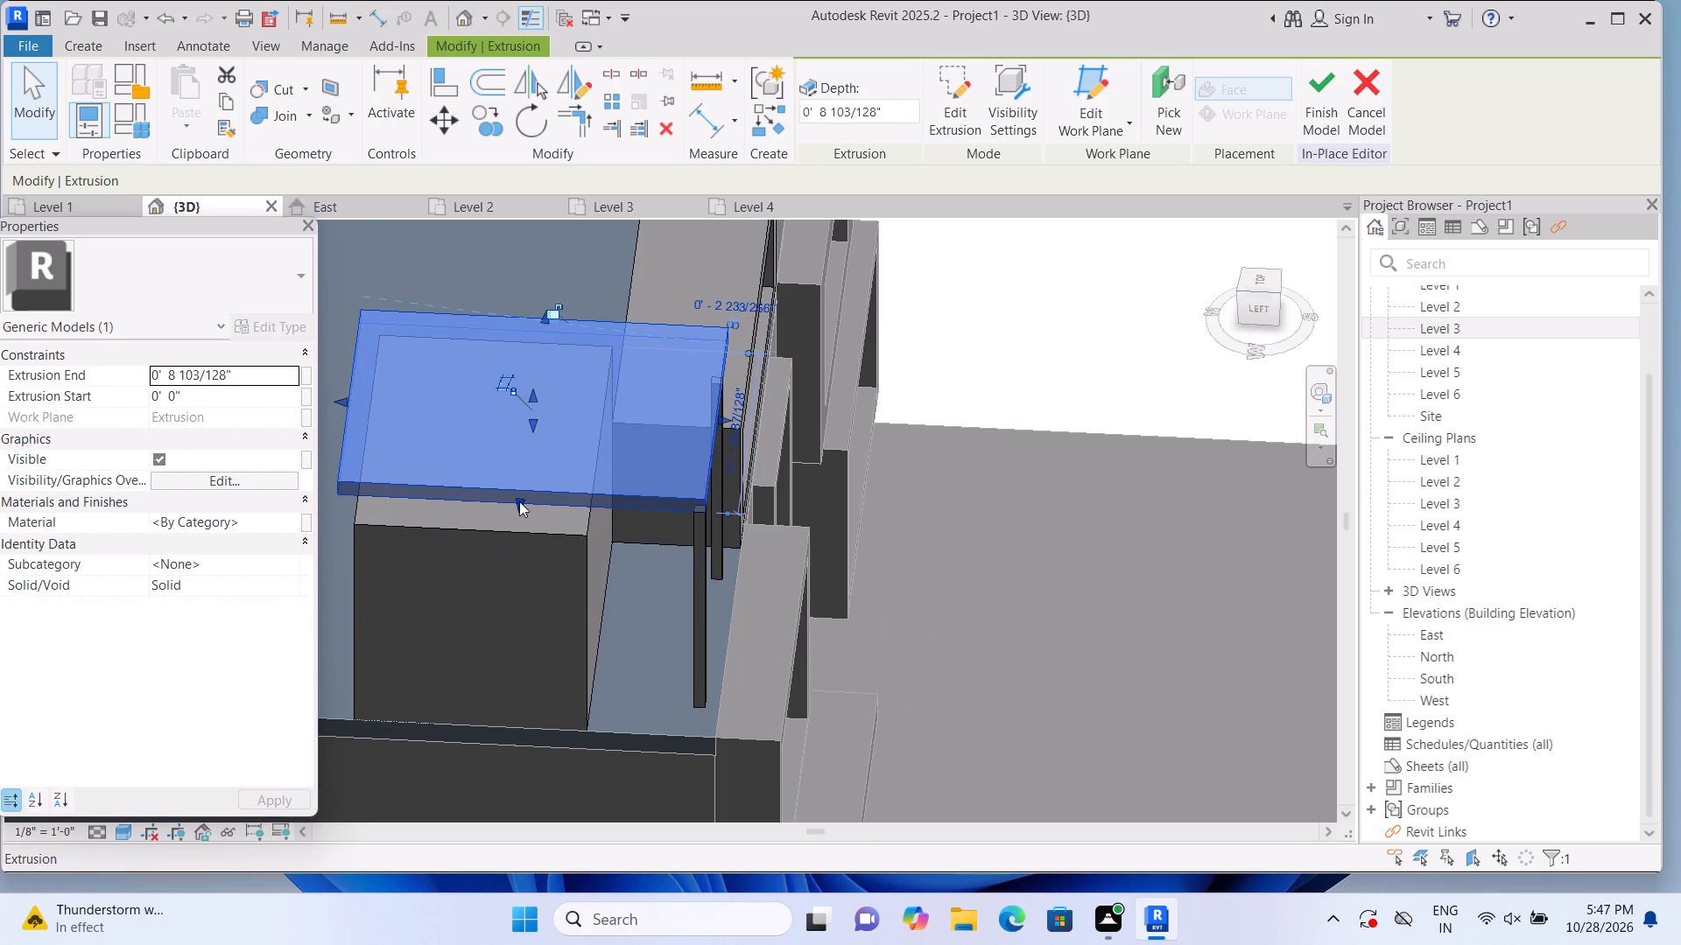
{"action": "left_click_drag", "start_coordinate": [522, 502], "coordinate": [496, 570]}
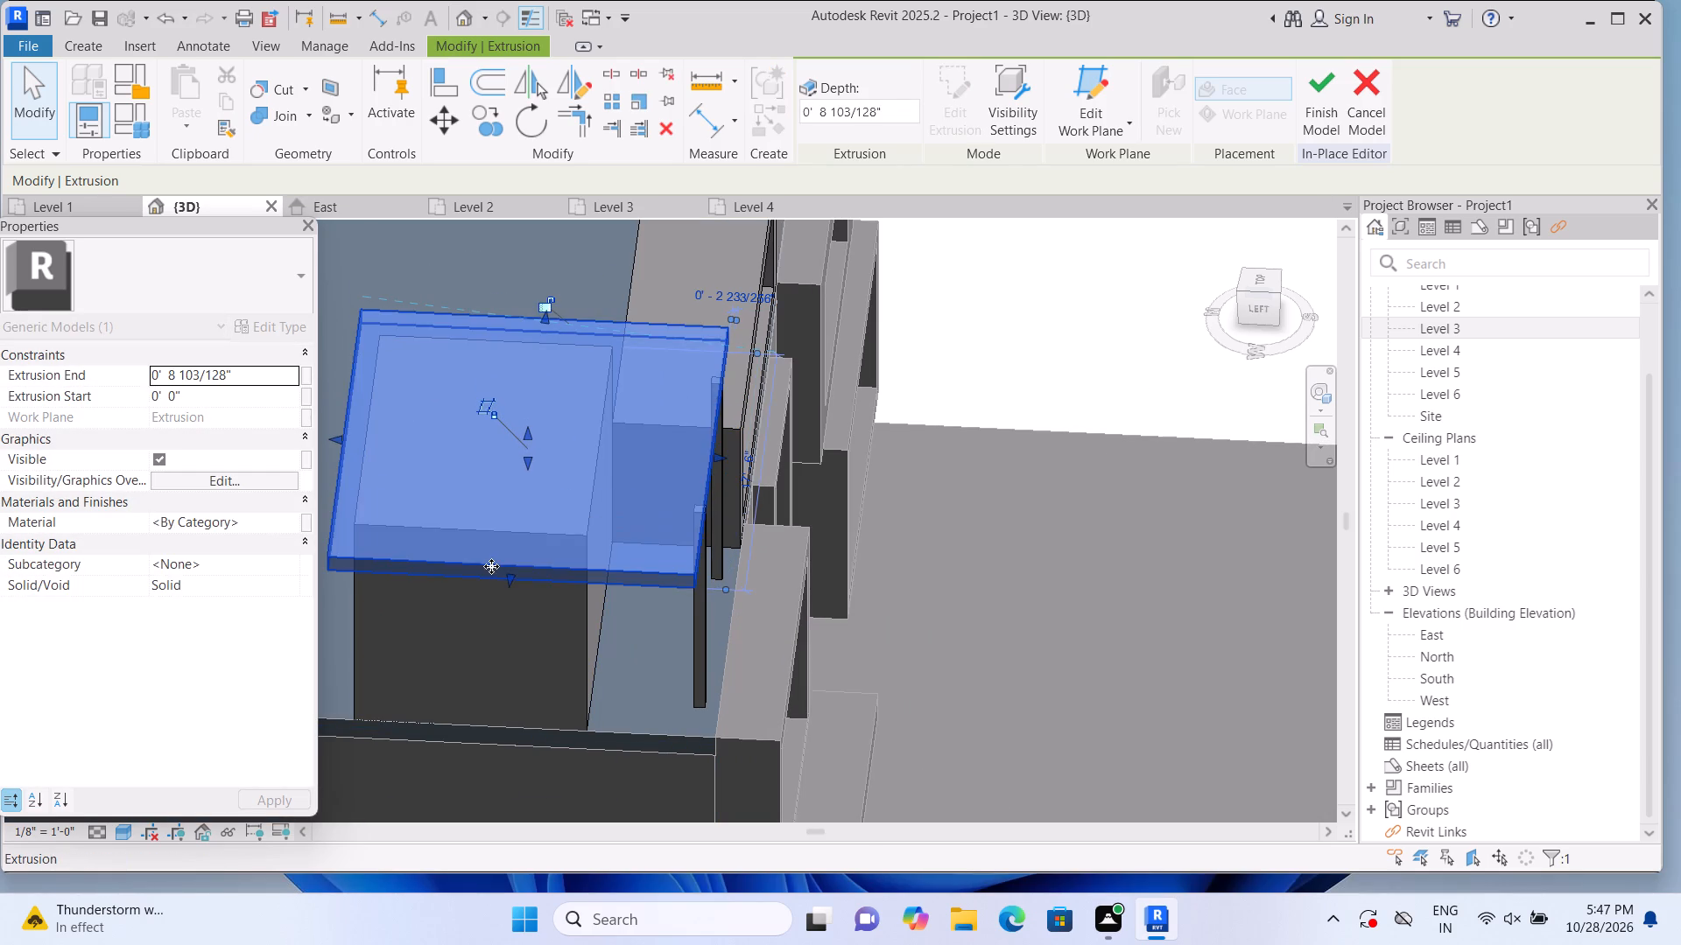
{"action": "left_click", "coordinate": [979, 347]}
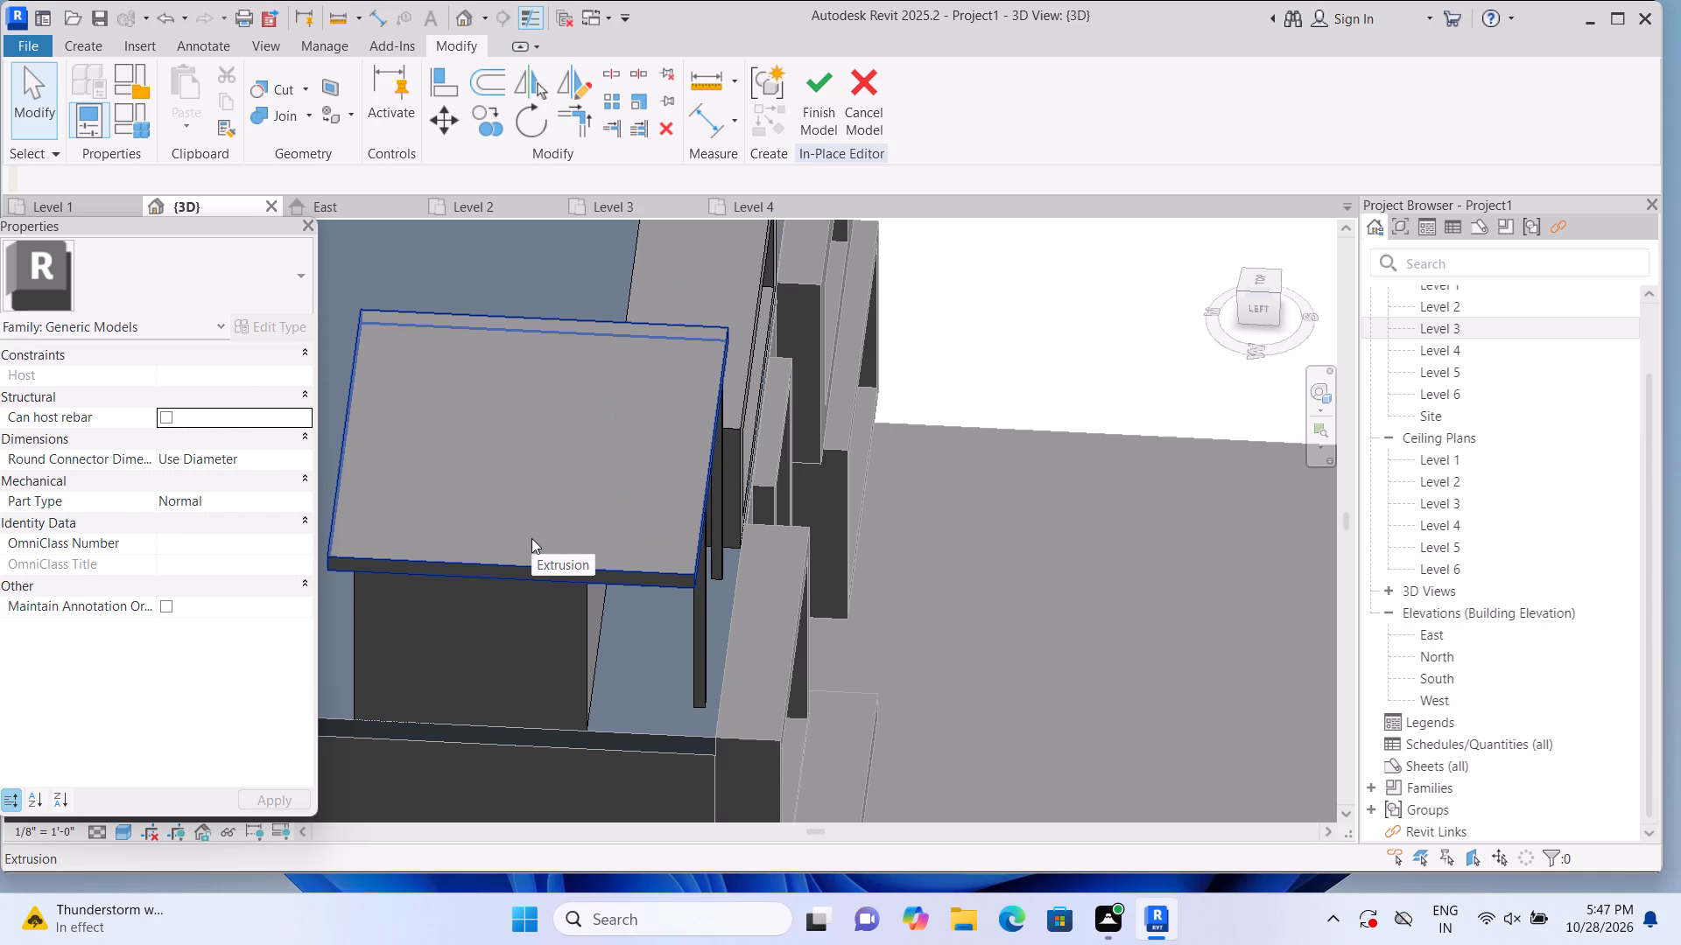
Extend all four edges of the canopy slab further outward to widen its overhang around the side roof block and posts.
{"action": "left_click", "coordinate": [665, 544]}
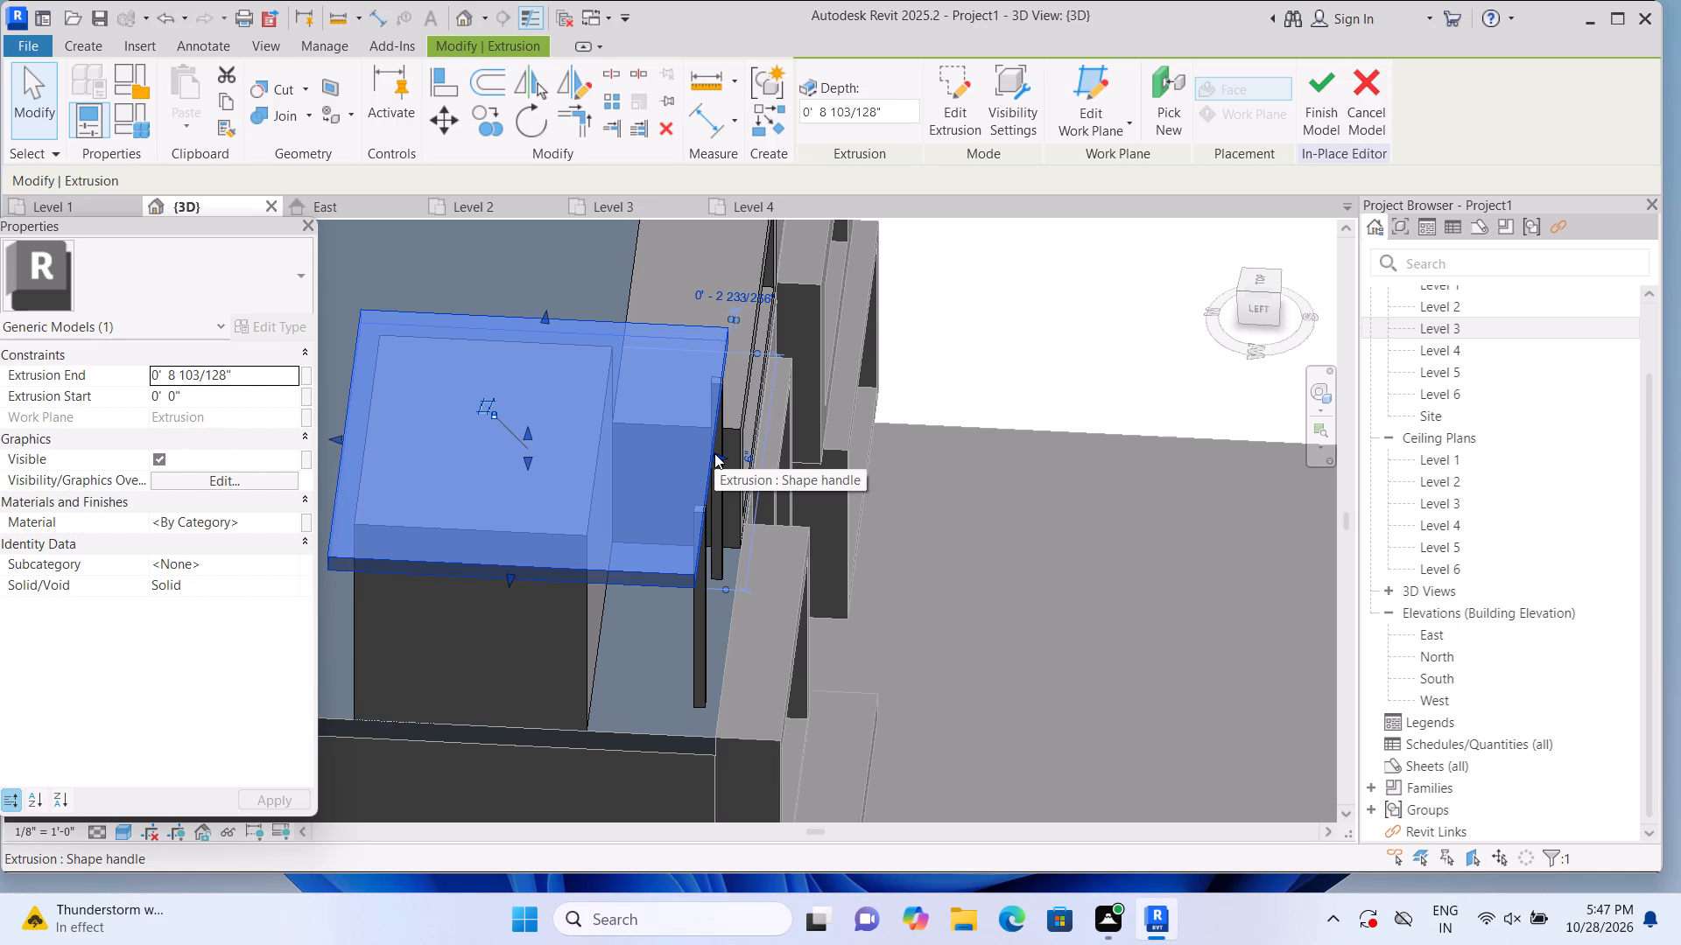
{"action": "left_click_drag", "start_coordinate": [714, 453], "coordinate": [757, 466]}
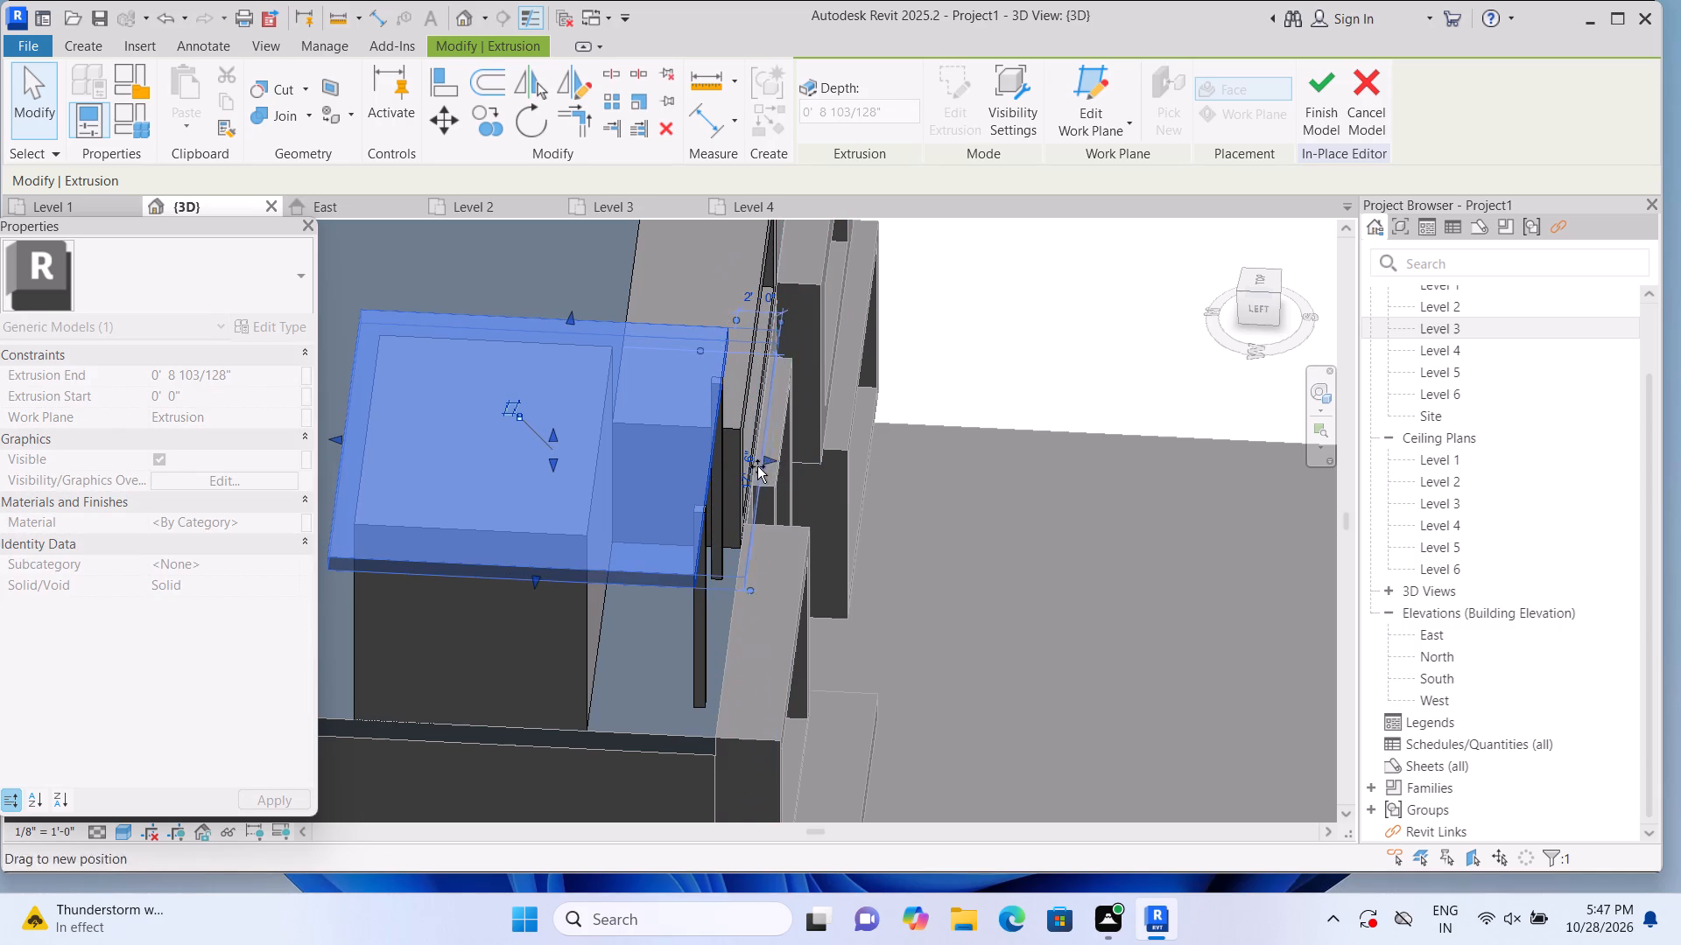
{"action": "left_click_drag", "start_coordinate": [757, 466], "coordinate": [754, 467]}
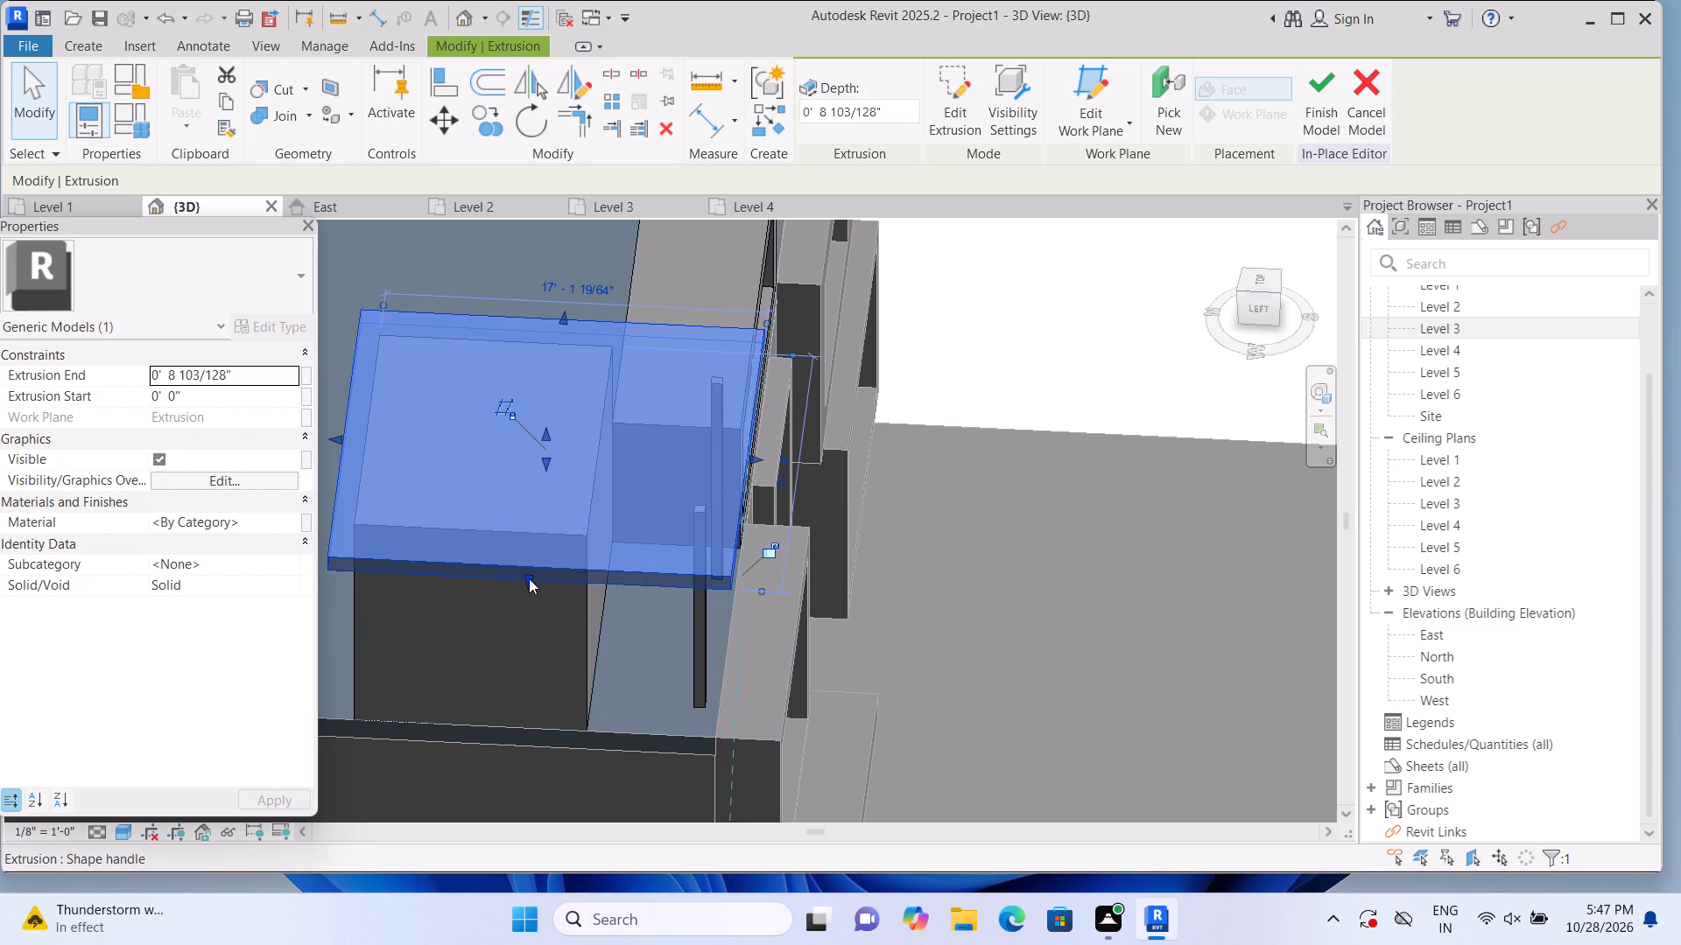
{"action": "left_click_drag", "start_coordinate": [529, 578], "coordinate": [518, 605]}
{"action": "middle_click_drag", "start_coordinate": [464, 672], "coordinate": [556, 673]}
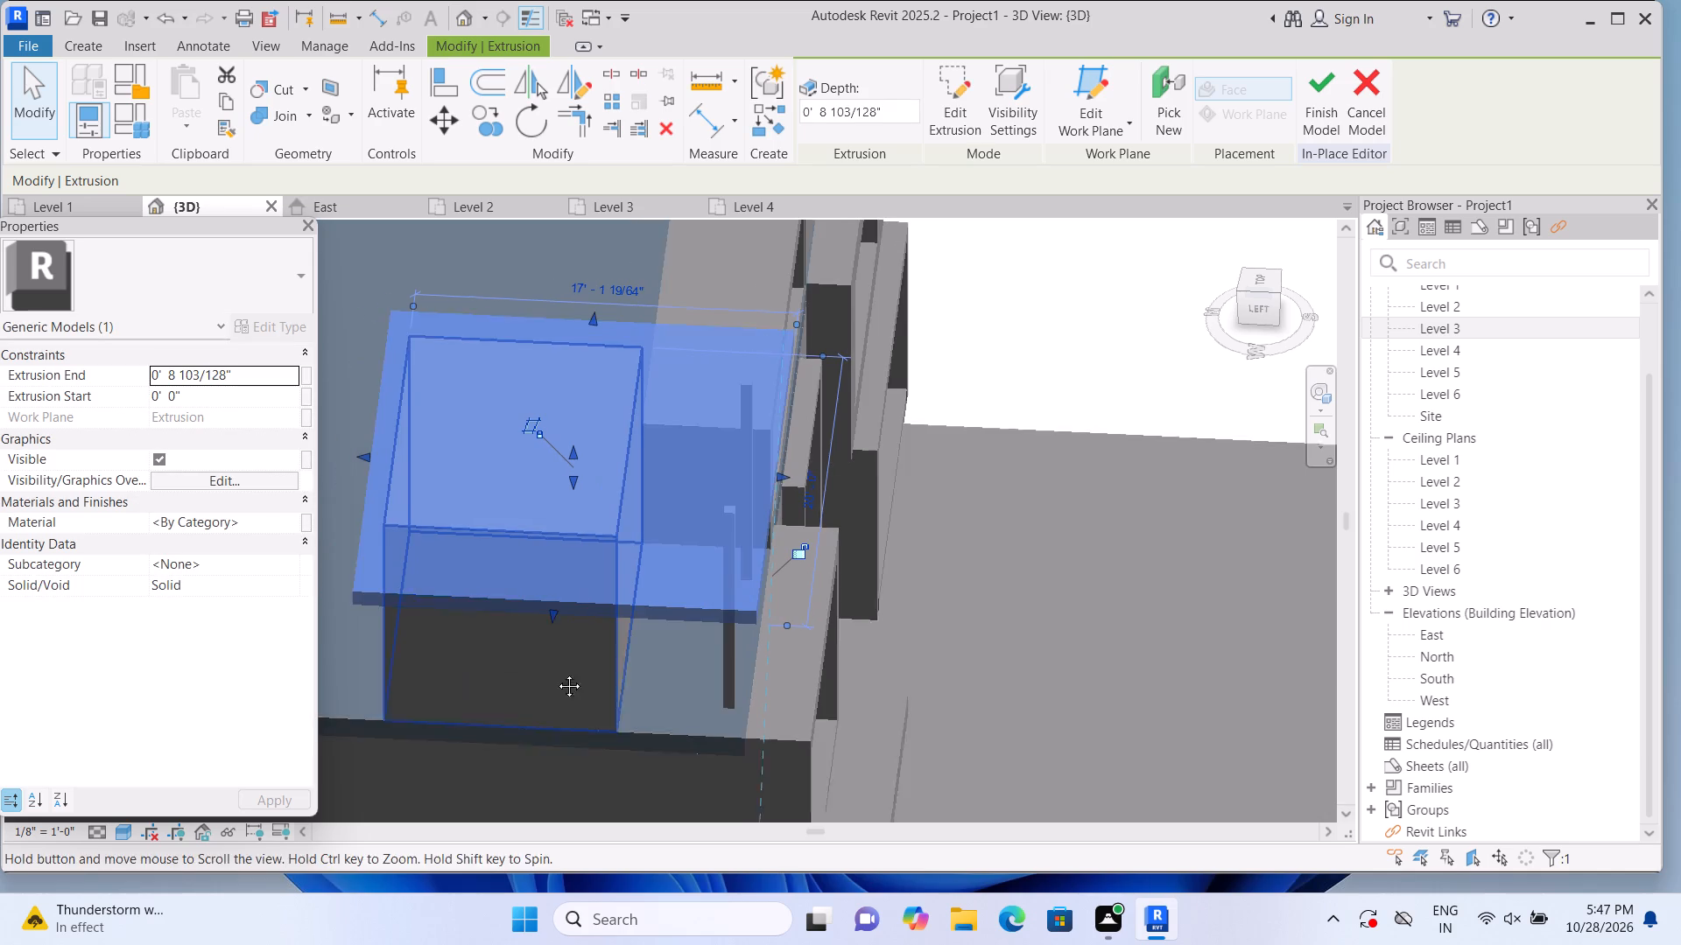
{"action": "middle_click_drag", "start_coordinate": [556, 673], "coordinate": [714, 682]}
{"action": "left_click_drag", "start_coordinate": [583, 462], "coordinate": [561, 462]}
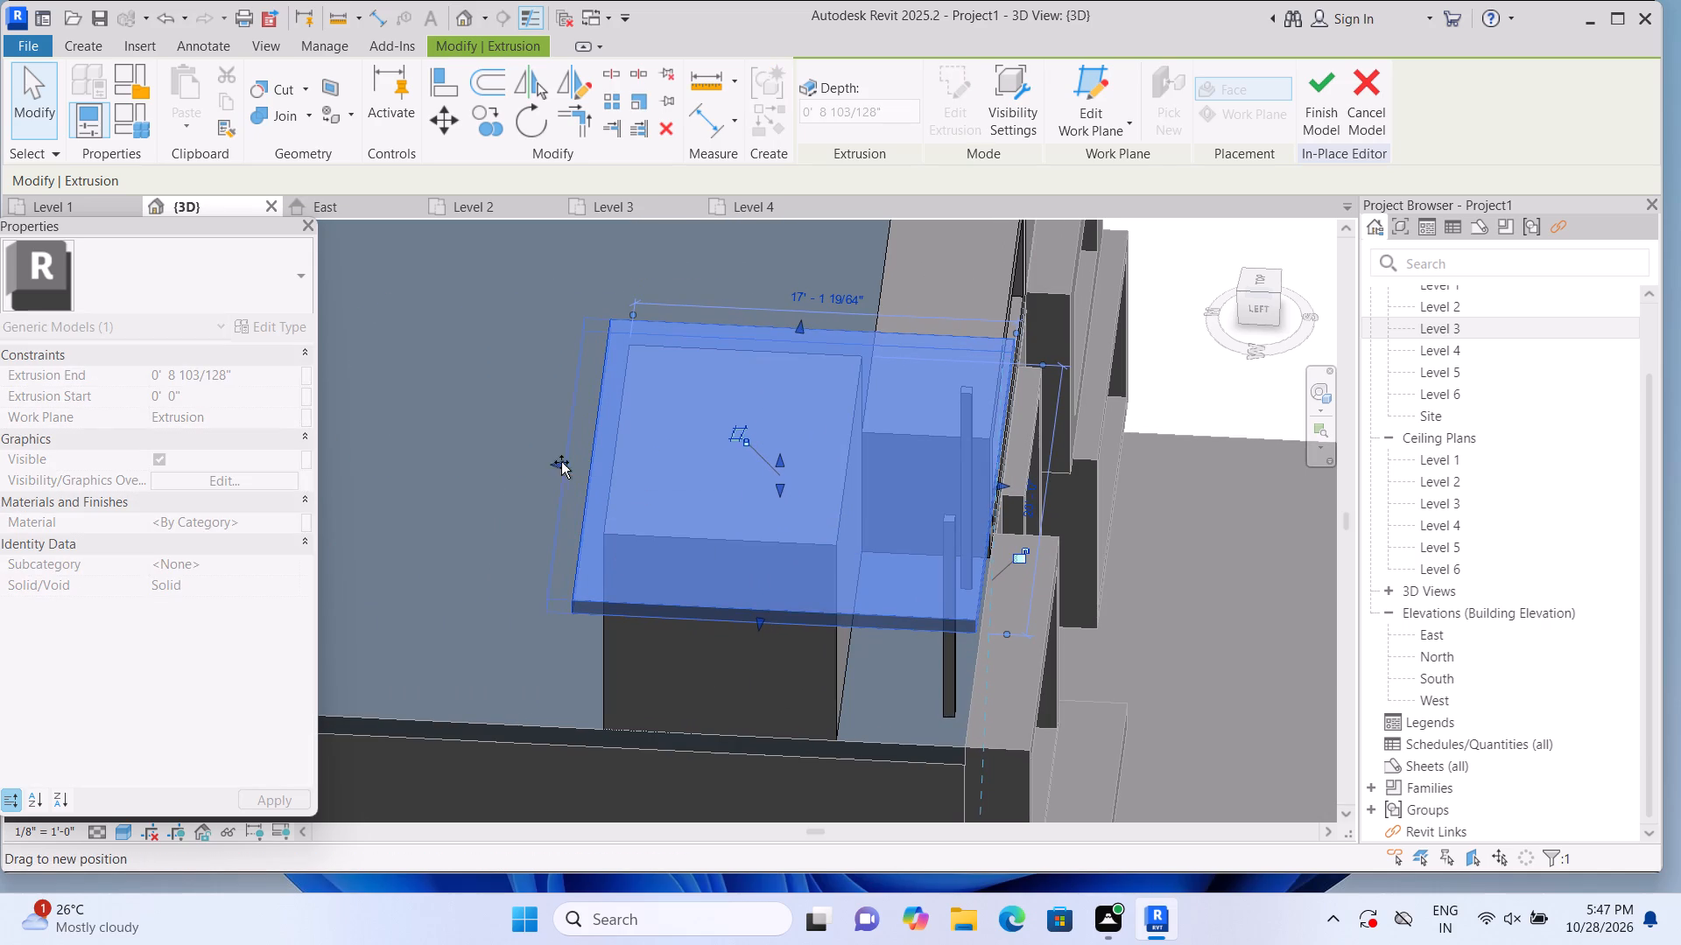
{"action": "left_click_drag", "start_coordinate": [561, 462], "coordinate": [540, 458]}
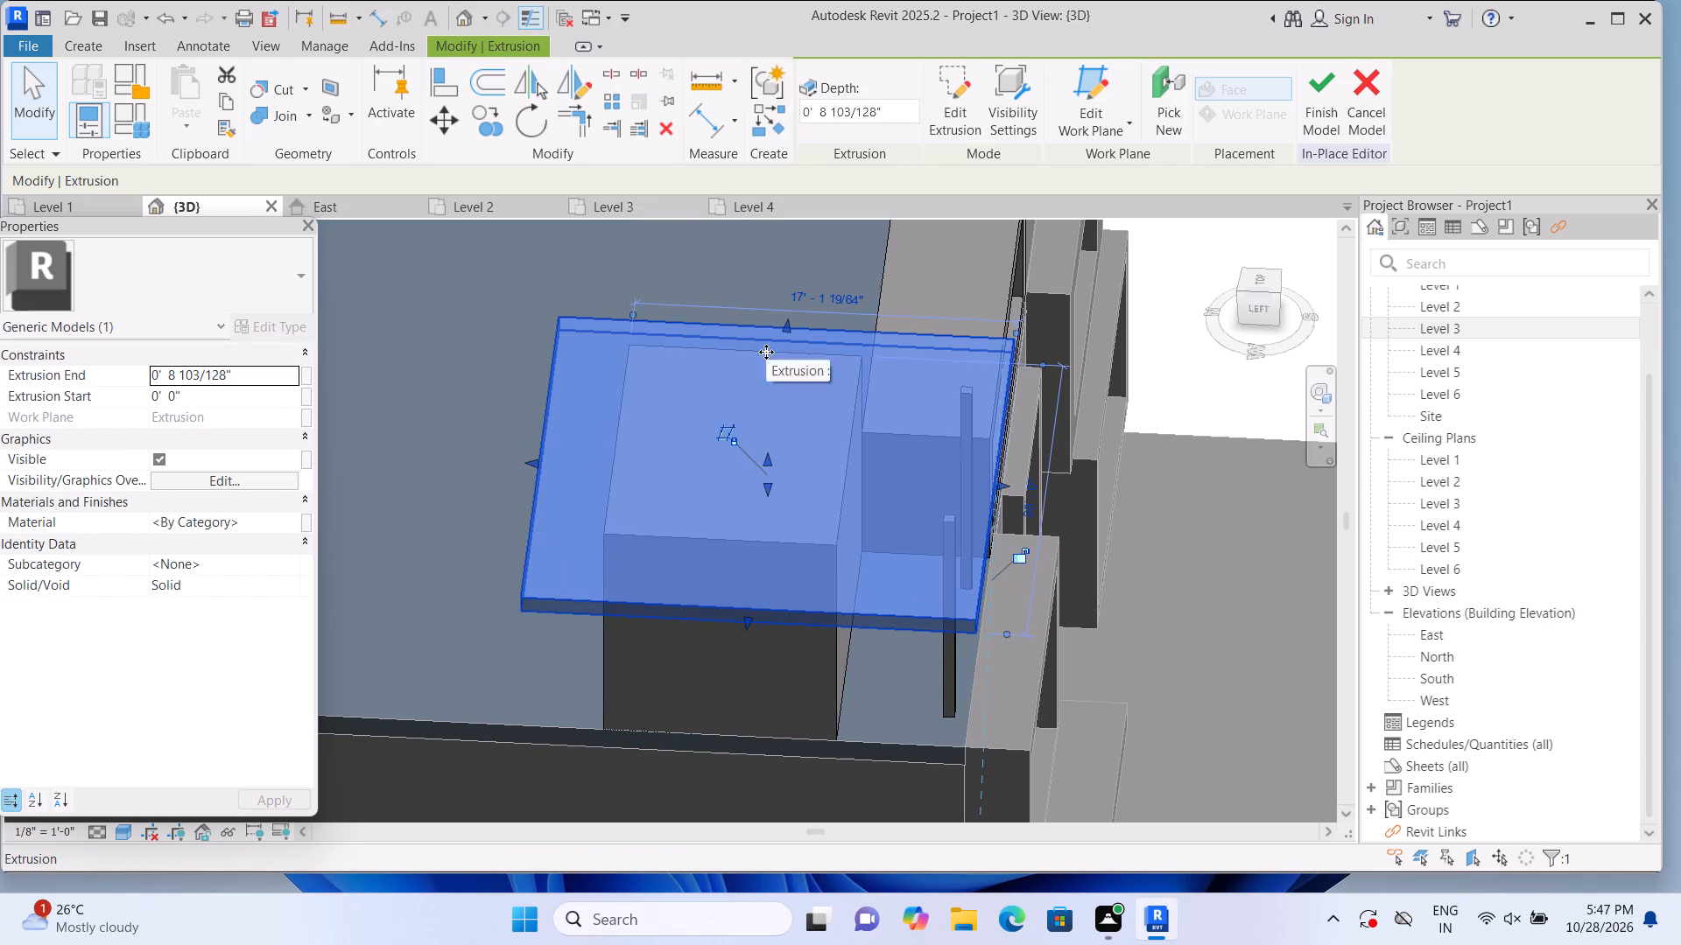
{"action": "left_click_drag", "start_coordinate": [786, 324], "coordinate": [793, 310]}
{"action": "scroll", "coordinate": [780, 366], "scroll_direction": "down", "scroll_amount": 4}
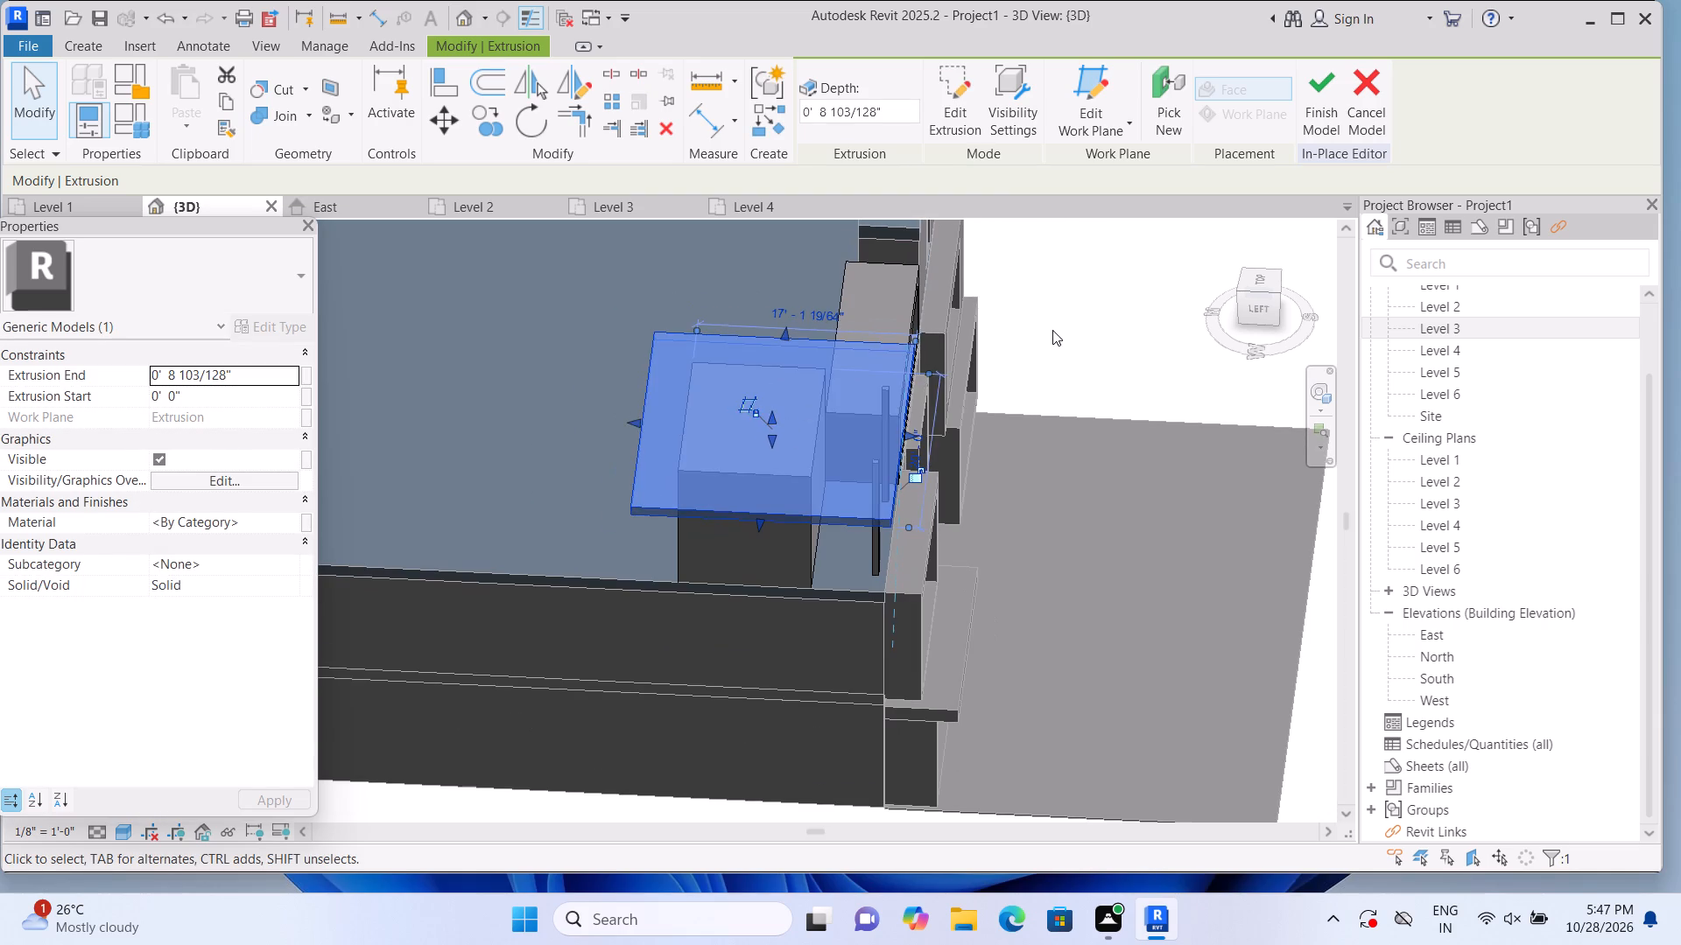
{"action": "left_click", "coordinate": [1052, 330]}
Examine the canopy slab's proportions against the whole front facade in 3D from several angles.
{"action": "middle_click_drag", "start_coordinate": [1135, 329], "coordinate": [1110, 377], "text": "shift"}
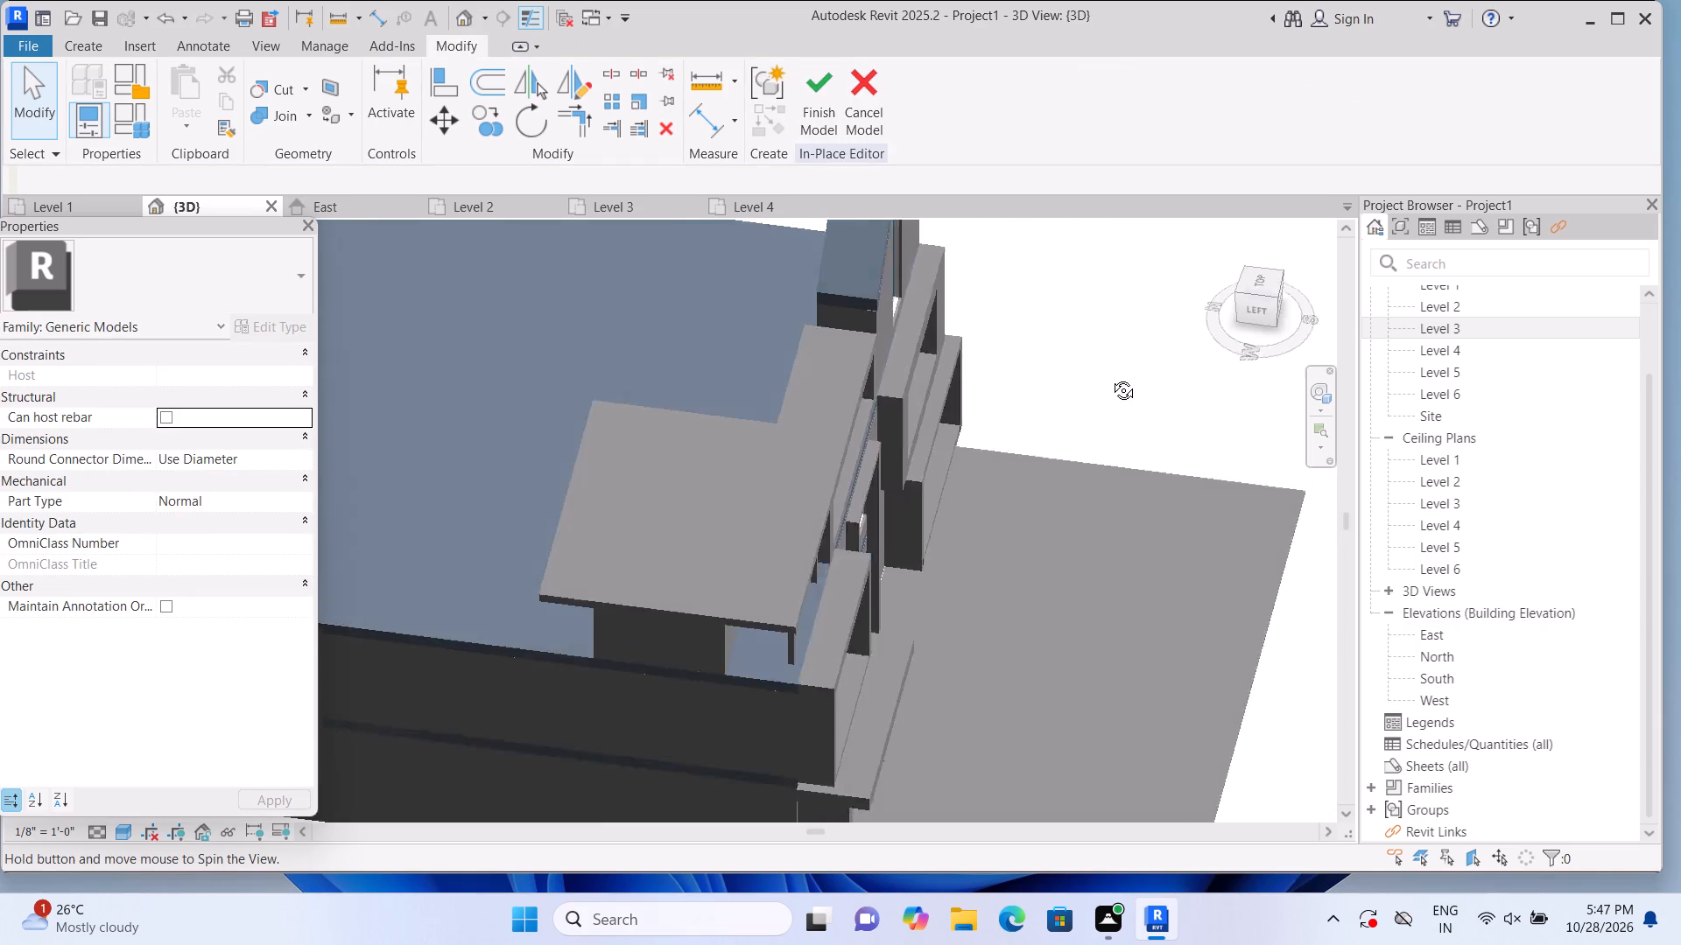
{"action": "middle_click_drag", "start_coordinate": [1110, 377], "coordinate": [1009, 375], "text": "shift"}
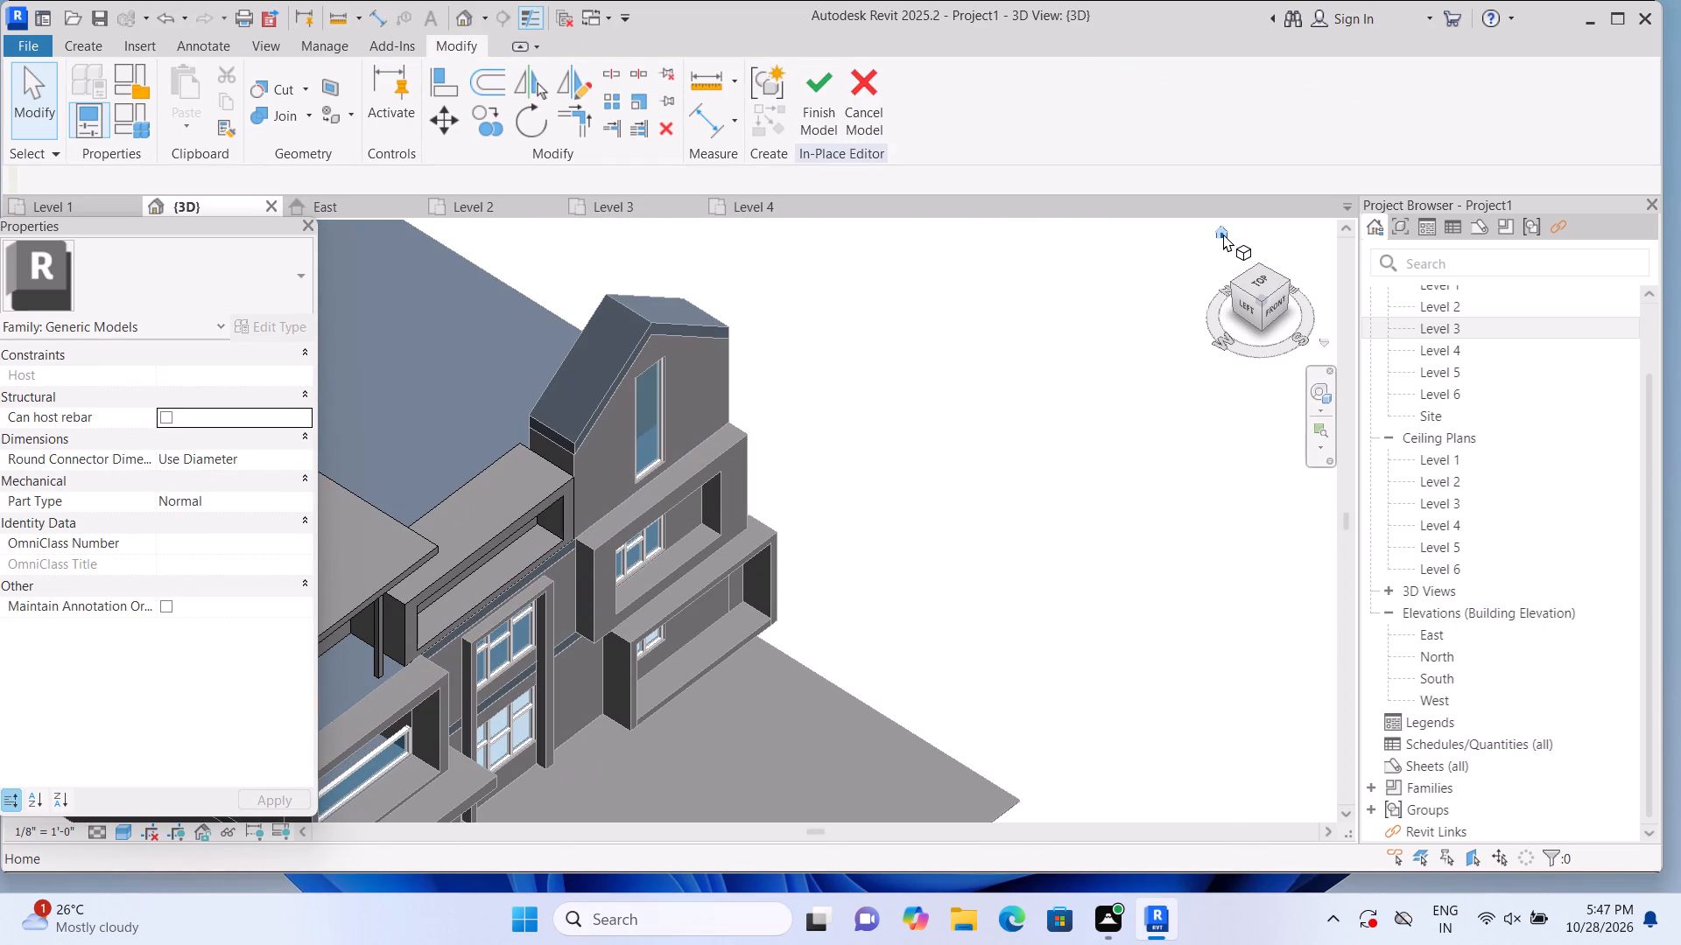
{"action": "left_click", "coordinate": [1223, 234]}
{"action": "scroll", "coordinate": [414, 711], "scroll_direction": "up", "scroll_amount": 4}
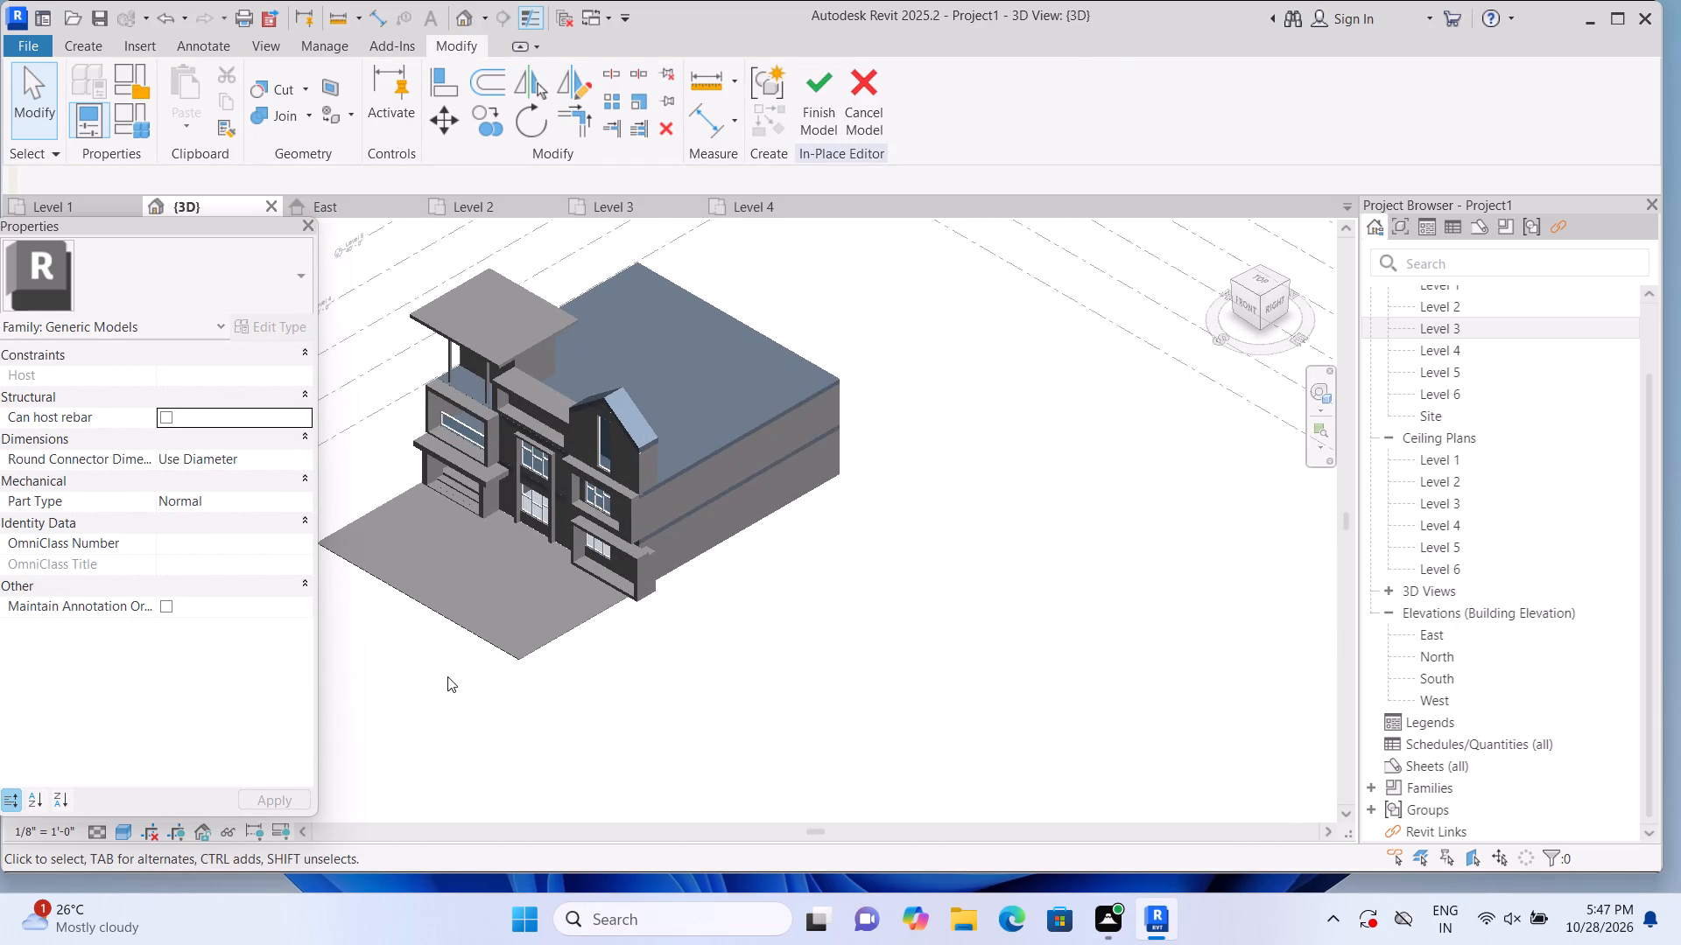
{"action": "scroll", "coordinate": [517, 705], "scroll_direction": "up", "scroll_amount": 1}
{"action": "middle_click_drag", "start_coordinate": [499, 685], "coordinate": [650, 713]}
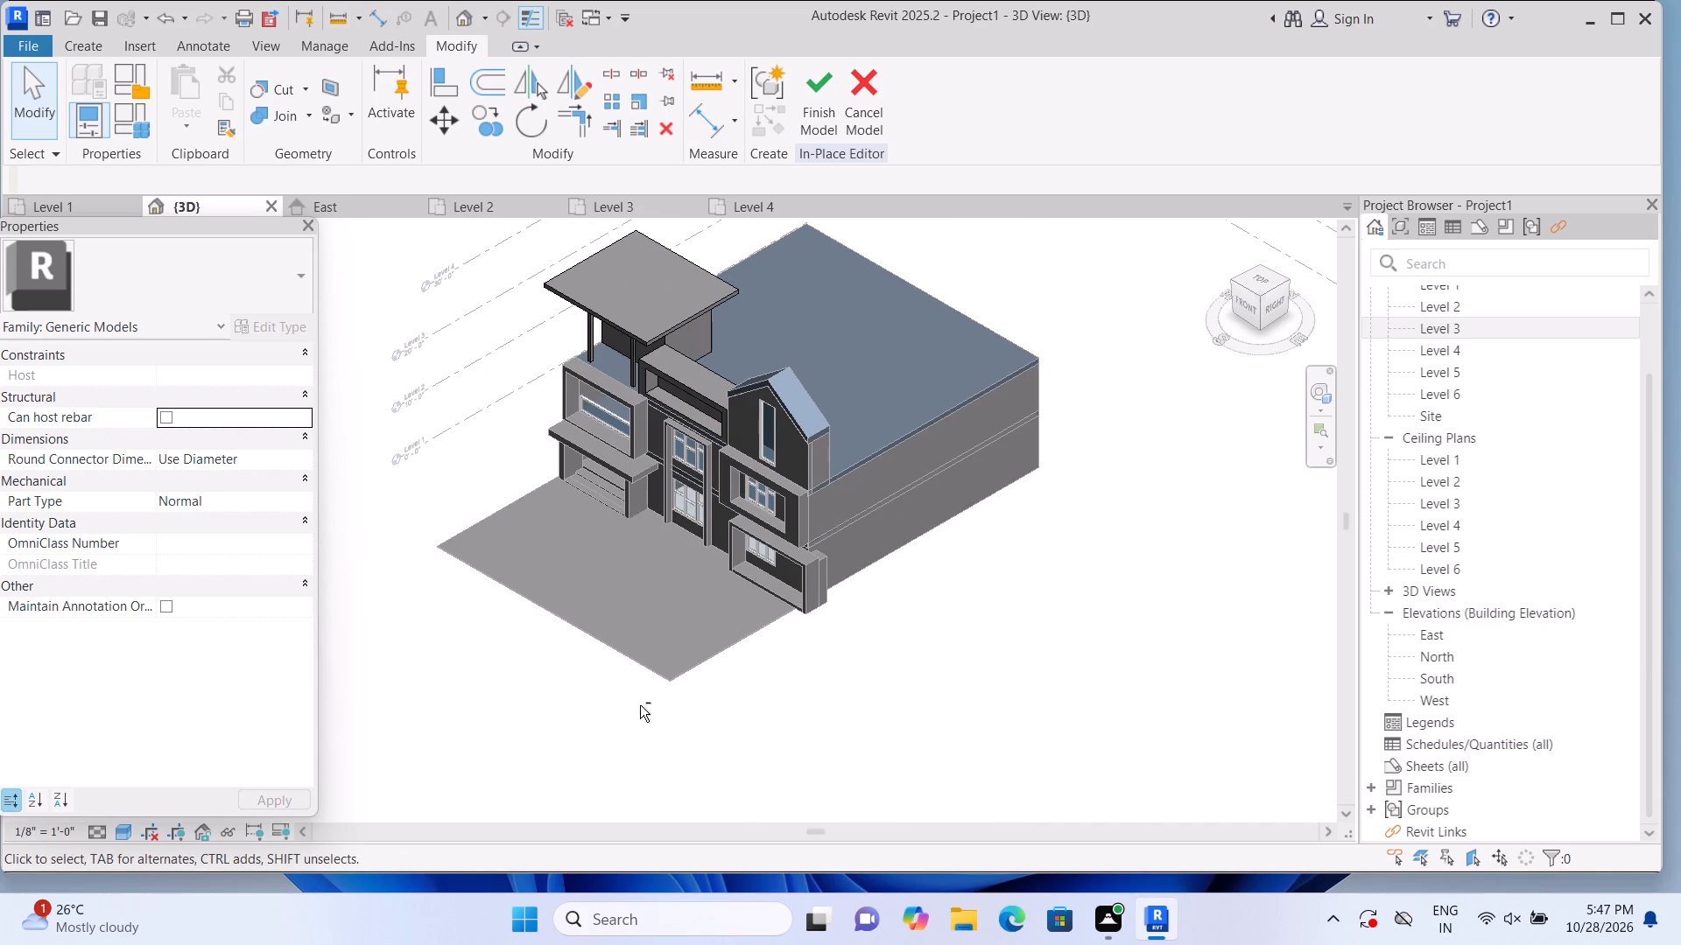
{"action": "middle_click_drag", "start_coordinate": [655, 726], "coordinate": [790, 512], "text": "shift"}
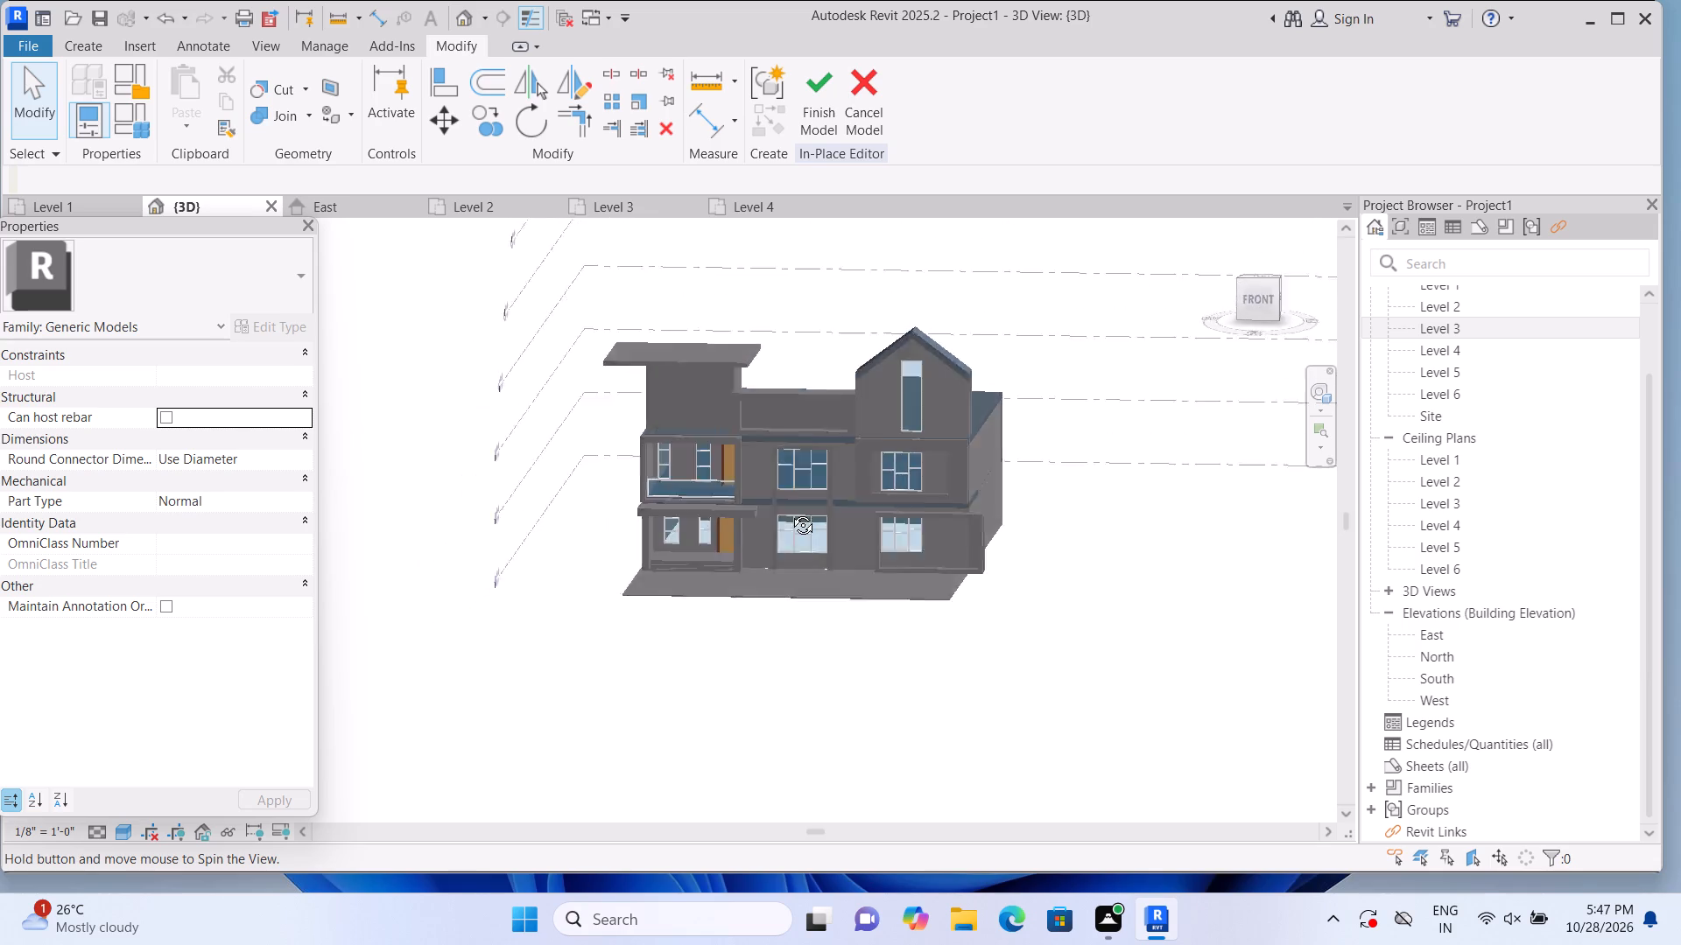
{"action": "middle_click_drag", "start_coordinate": [790, 512], "coordinate": [724, 523], "text": "shift"}
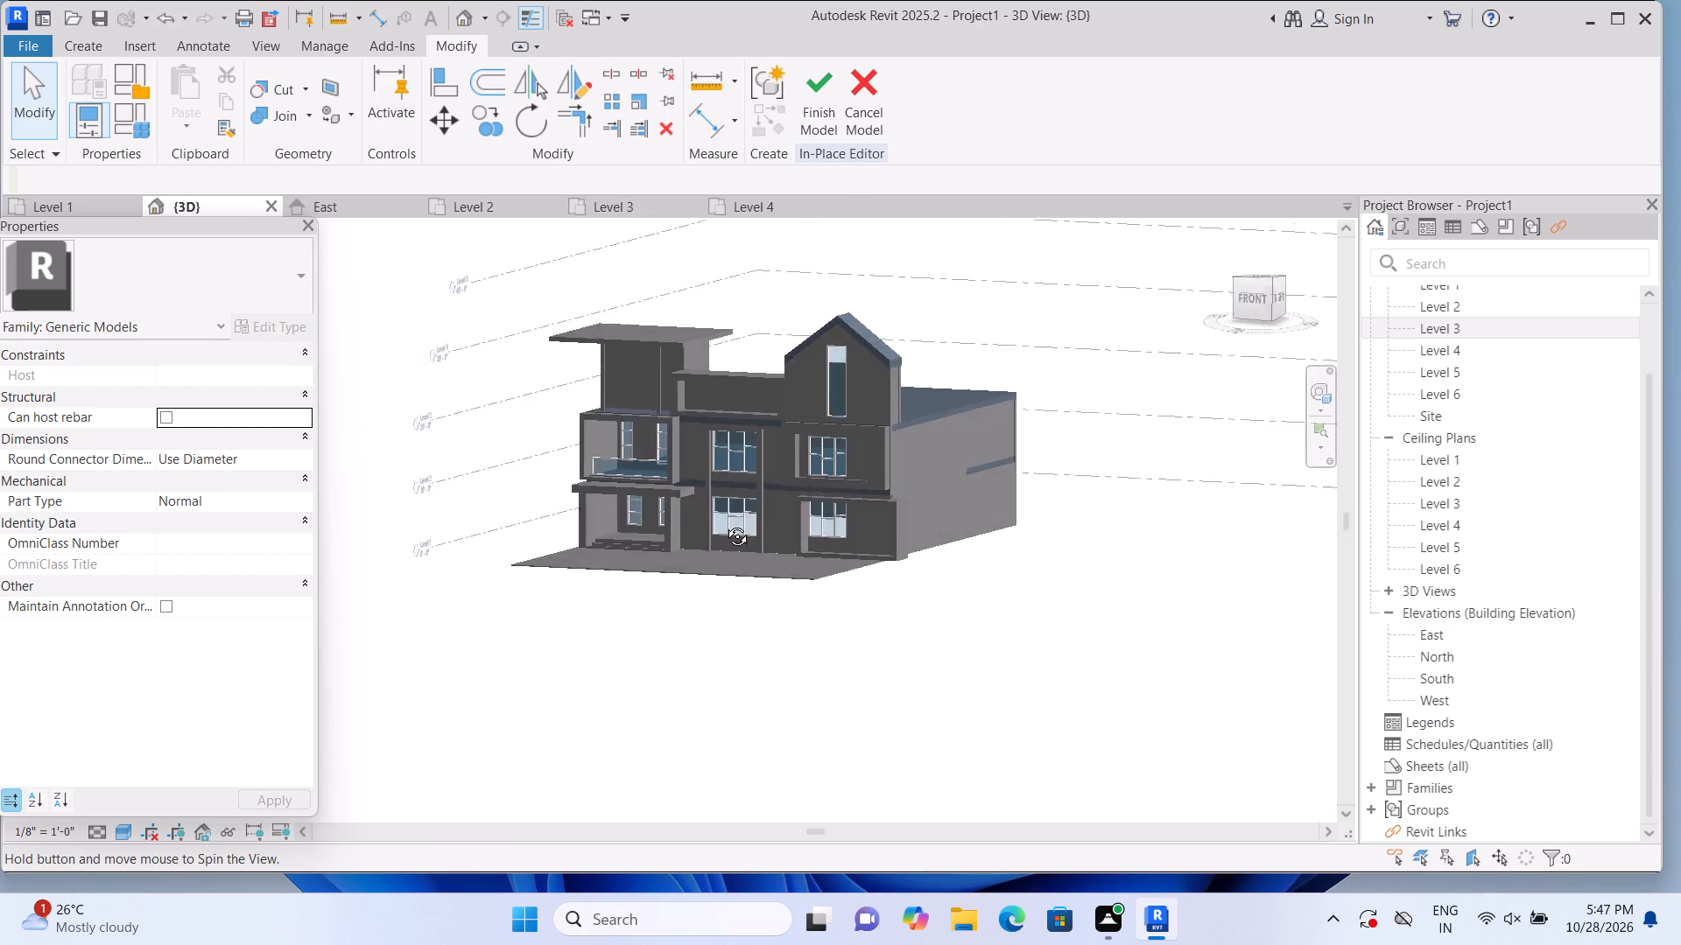
{"action": "middle_click_drag", "start_coordinate": [724, 523], "coordinate": [720, 663], "text": "shift"}
{"action": "middle_click_drag", "start_coordinate": [734, 663], "coordinate": [787, 595]}
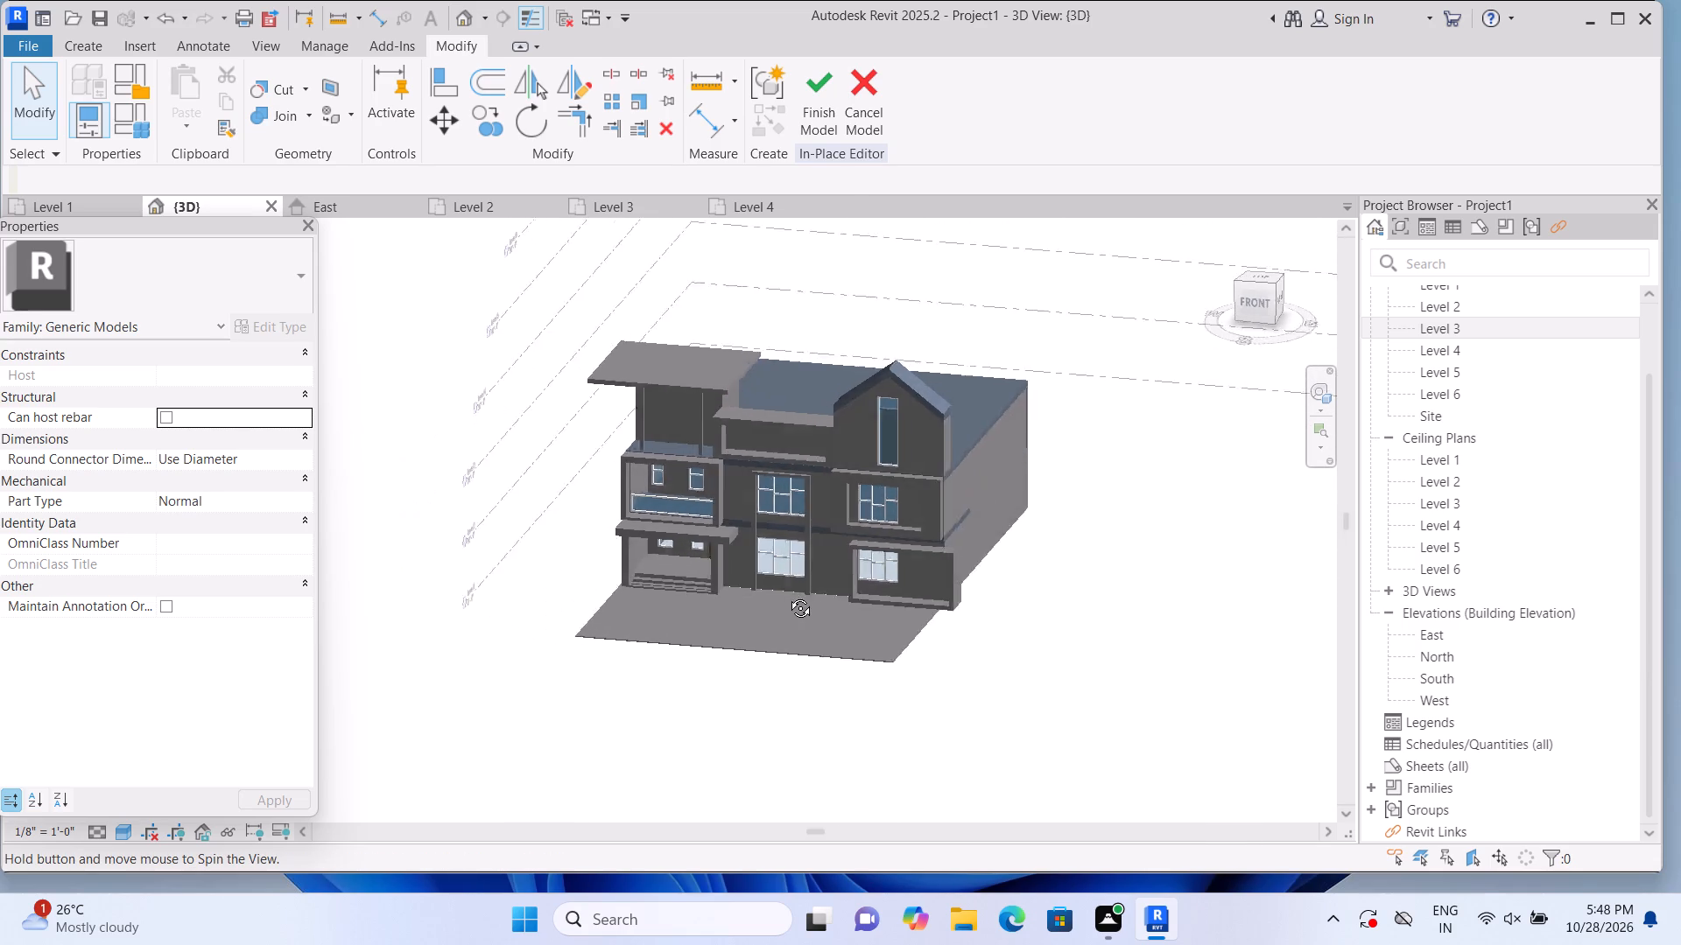
{"action": "middle_click_drag", "start_coordinate": [787, 595], "coordinate": [764, 530]}
{"action": "scroll", "coordinate": [663, 671], "scroll_direction": "up", "scroll_amount": 2}
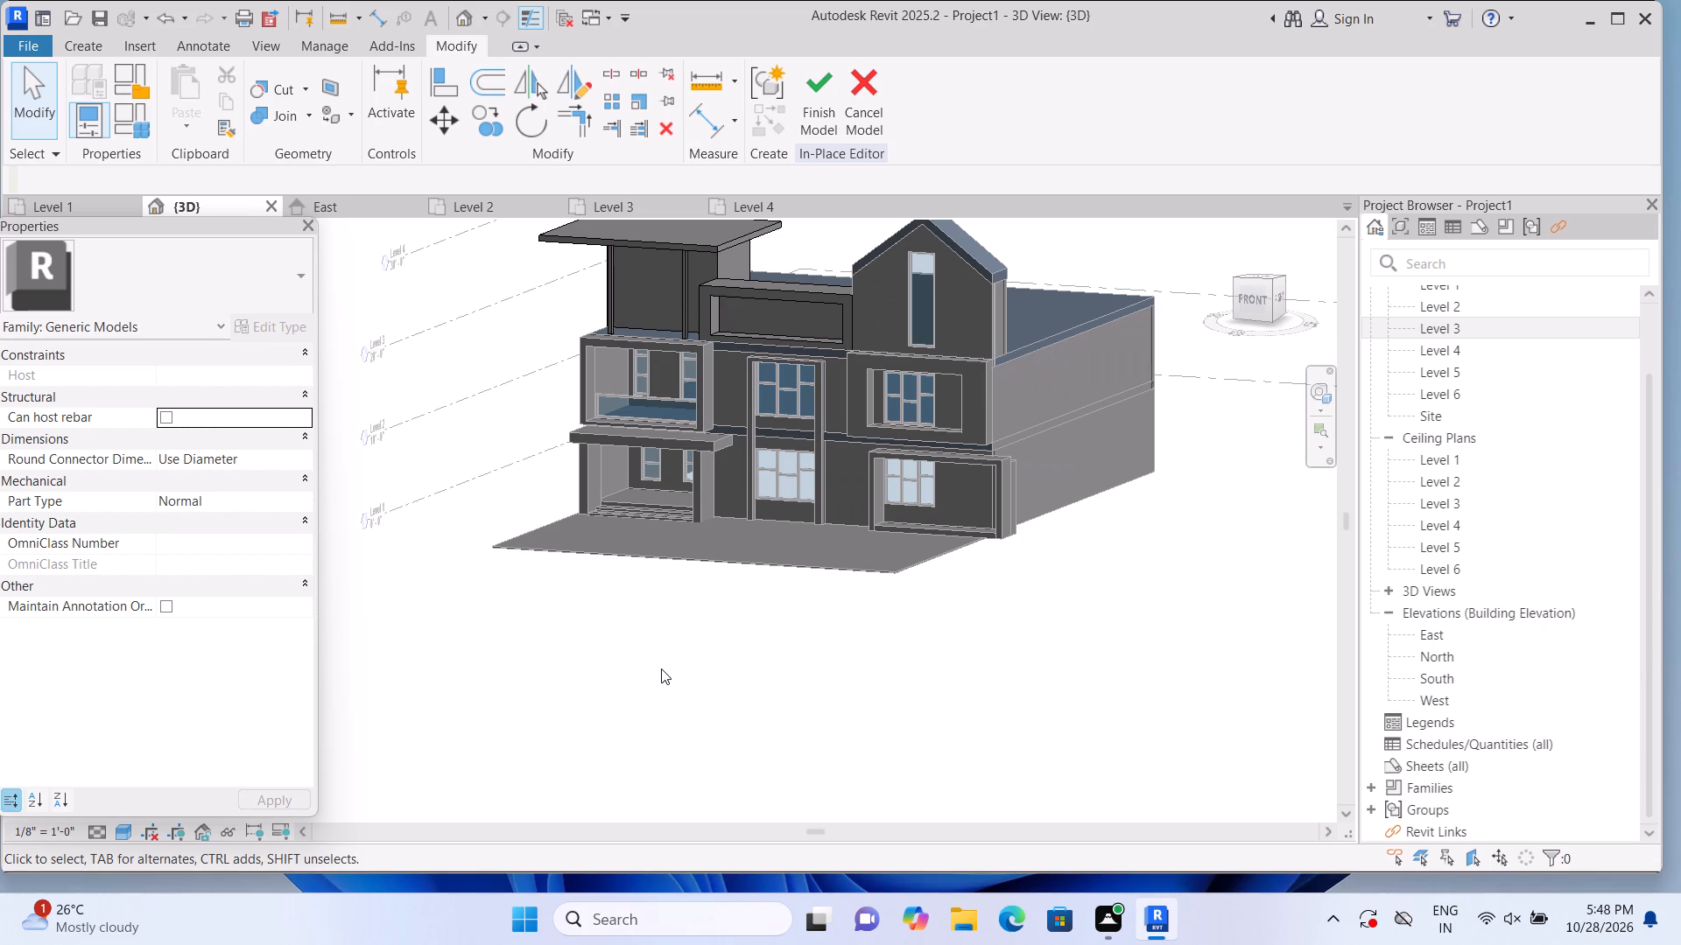
{"action": "scroll", "coordinate": [661, 668], "scroll_direction": "down", "scroll_amount": 1}
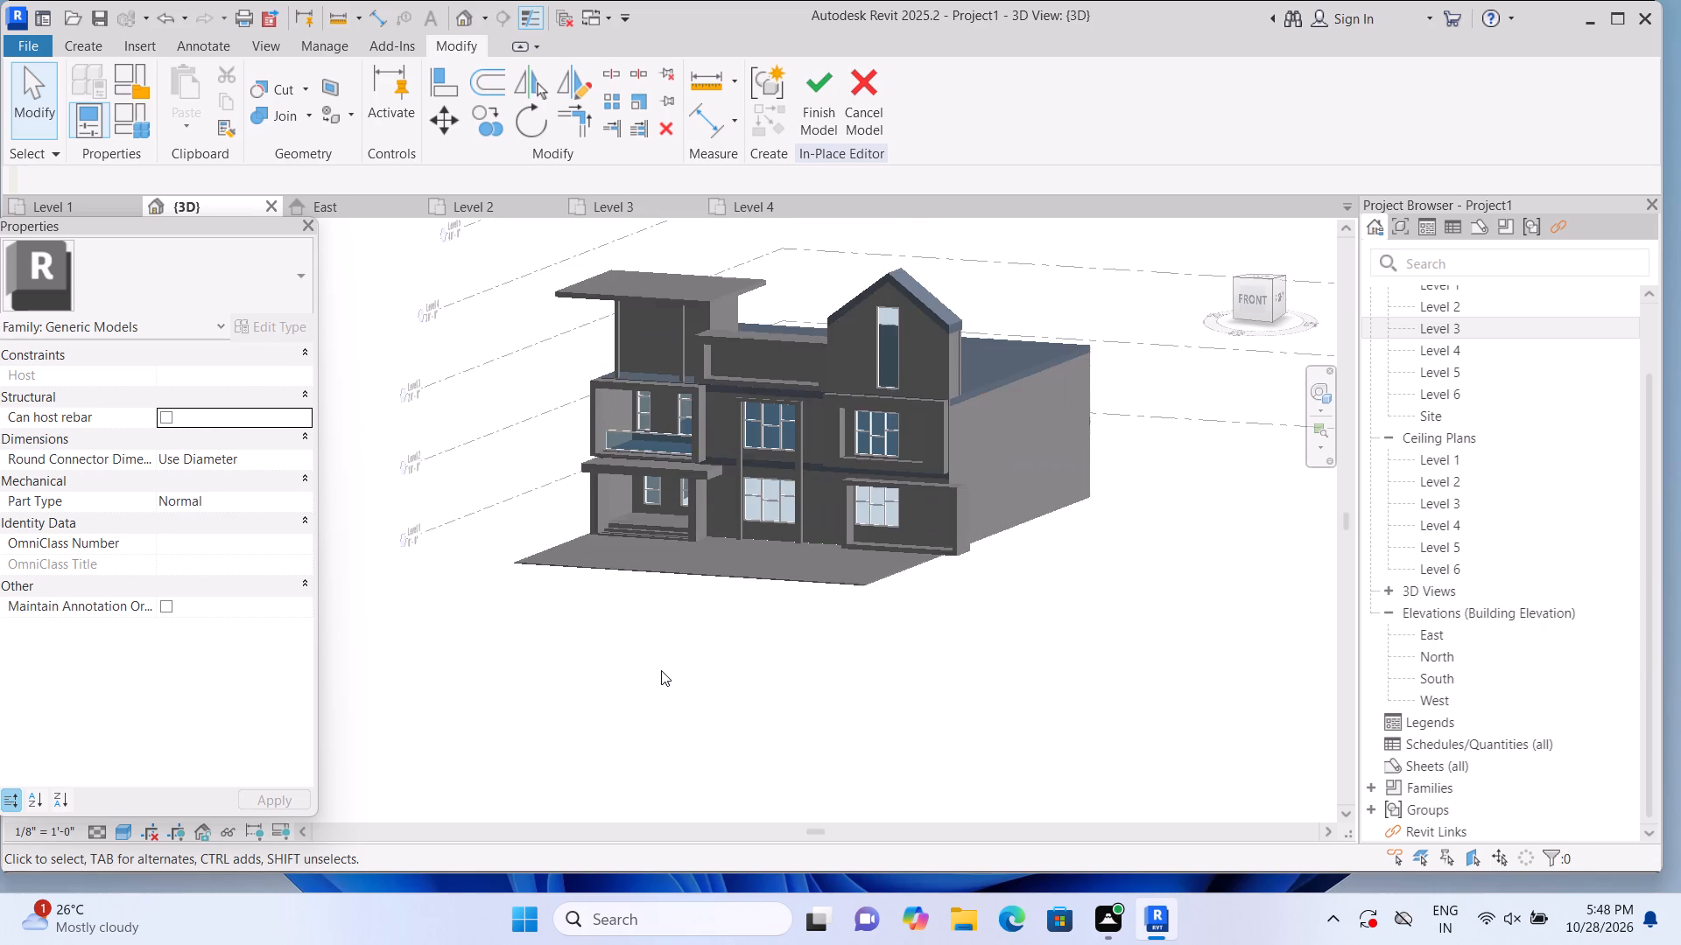
{"action": "scroll", "coordinate": [664, 320], "scroll_direction": "up", "scroll_amount": 1}
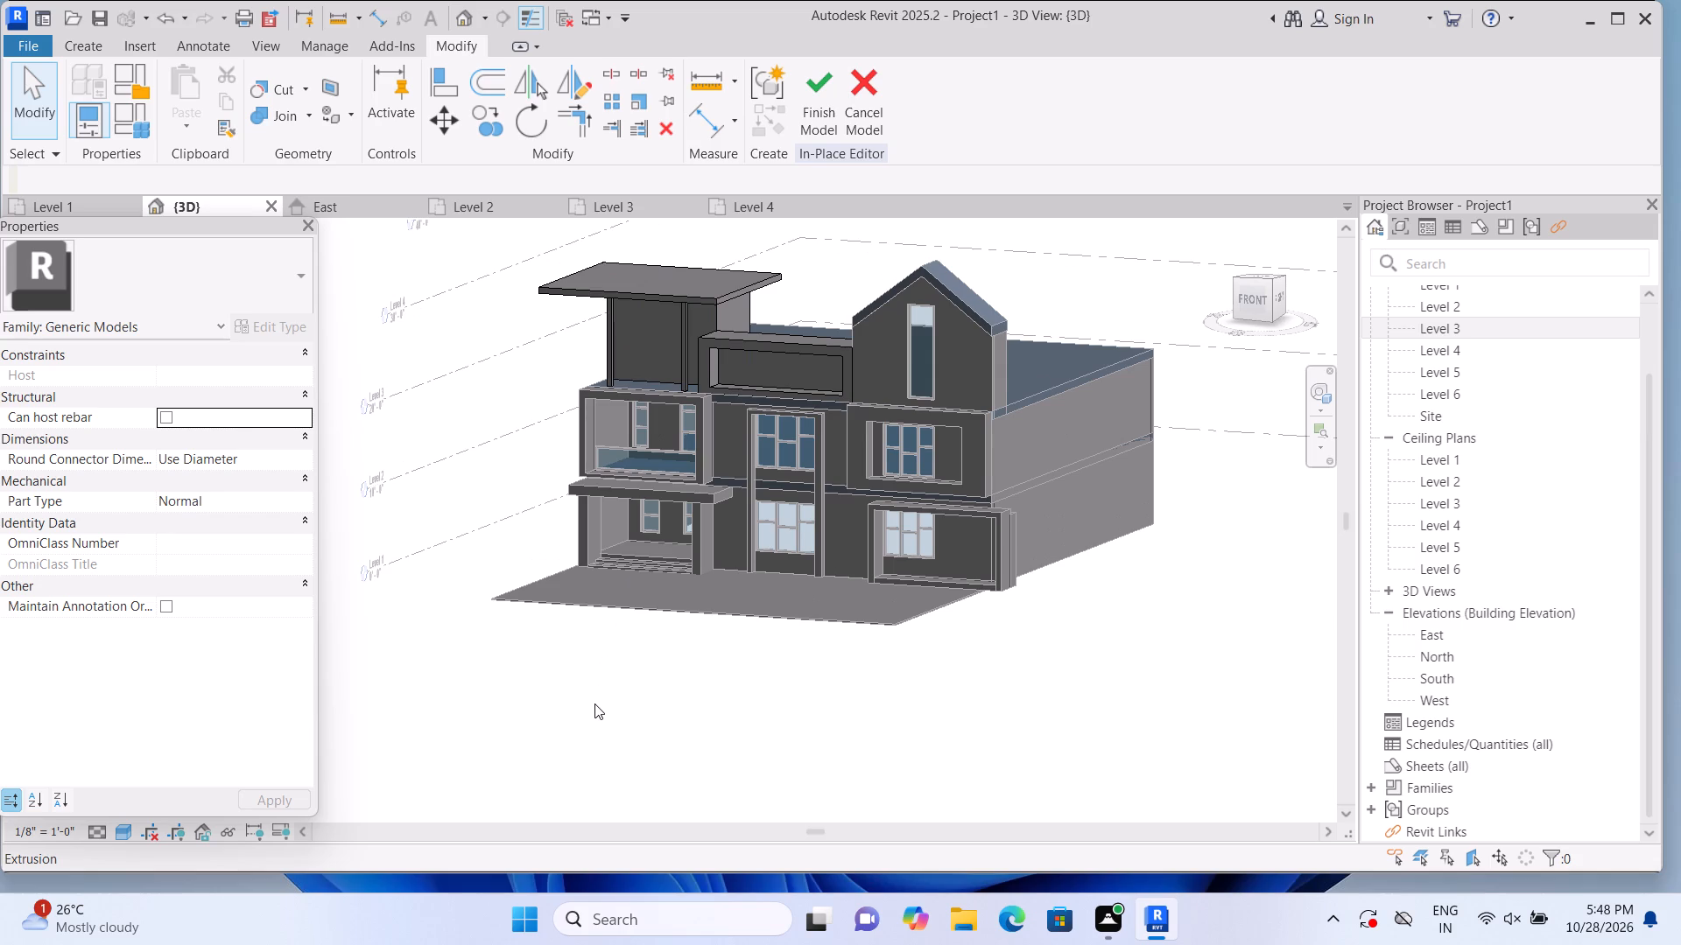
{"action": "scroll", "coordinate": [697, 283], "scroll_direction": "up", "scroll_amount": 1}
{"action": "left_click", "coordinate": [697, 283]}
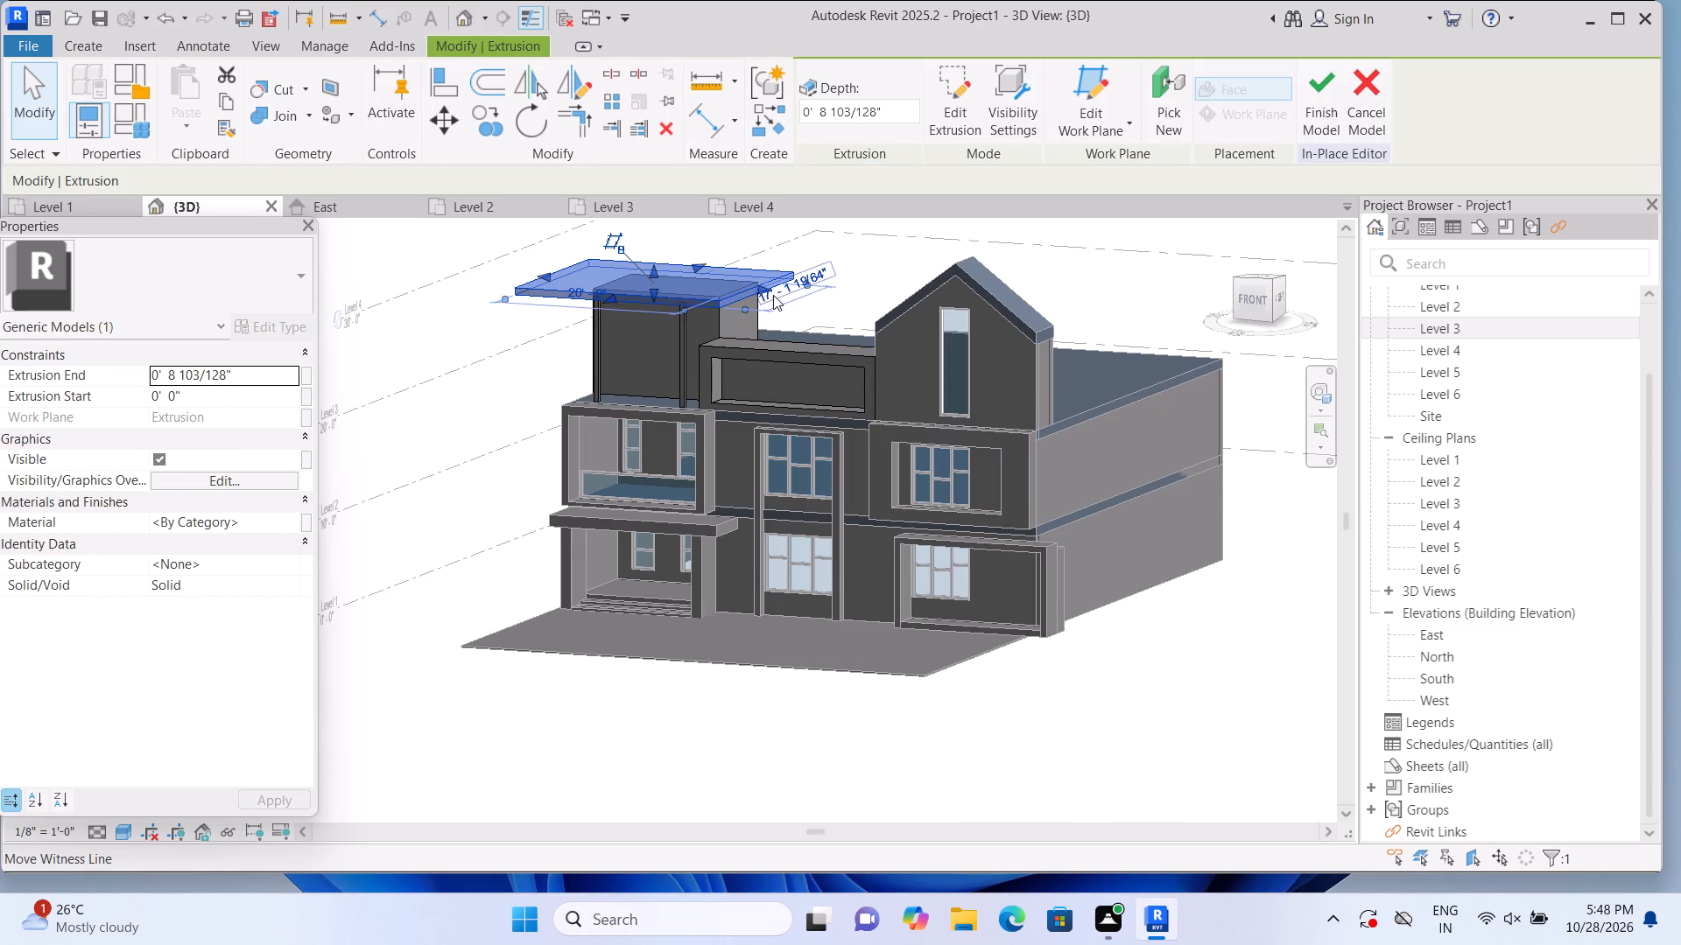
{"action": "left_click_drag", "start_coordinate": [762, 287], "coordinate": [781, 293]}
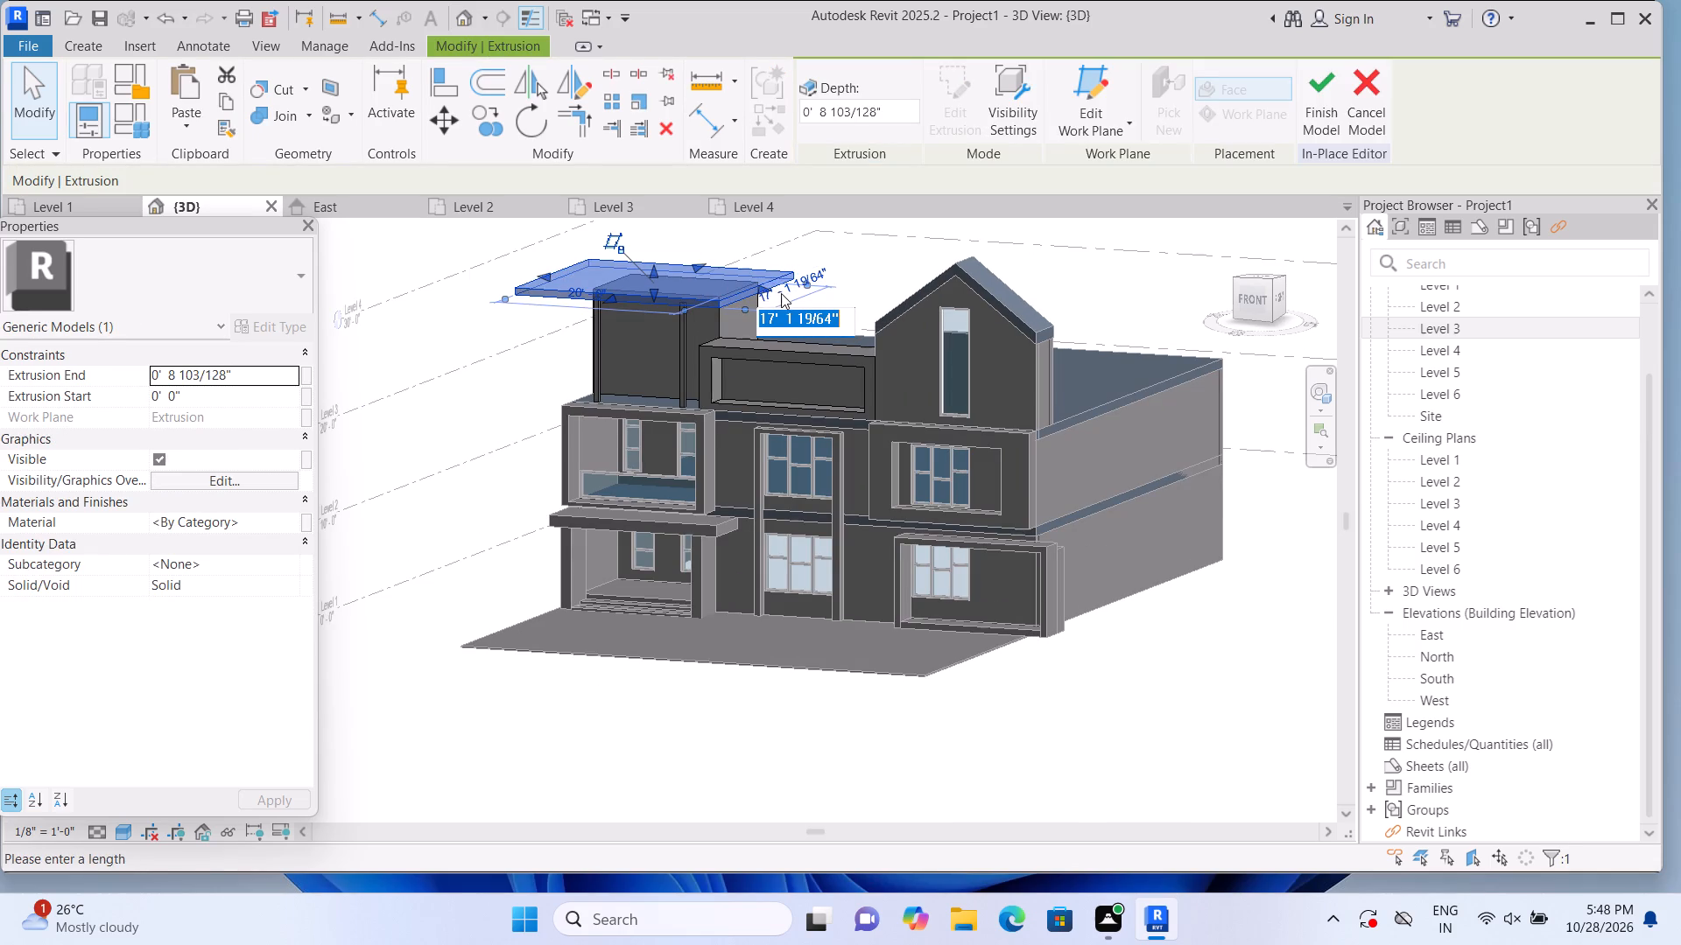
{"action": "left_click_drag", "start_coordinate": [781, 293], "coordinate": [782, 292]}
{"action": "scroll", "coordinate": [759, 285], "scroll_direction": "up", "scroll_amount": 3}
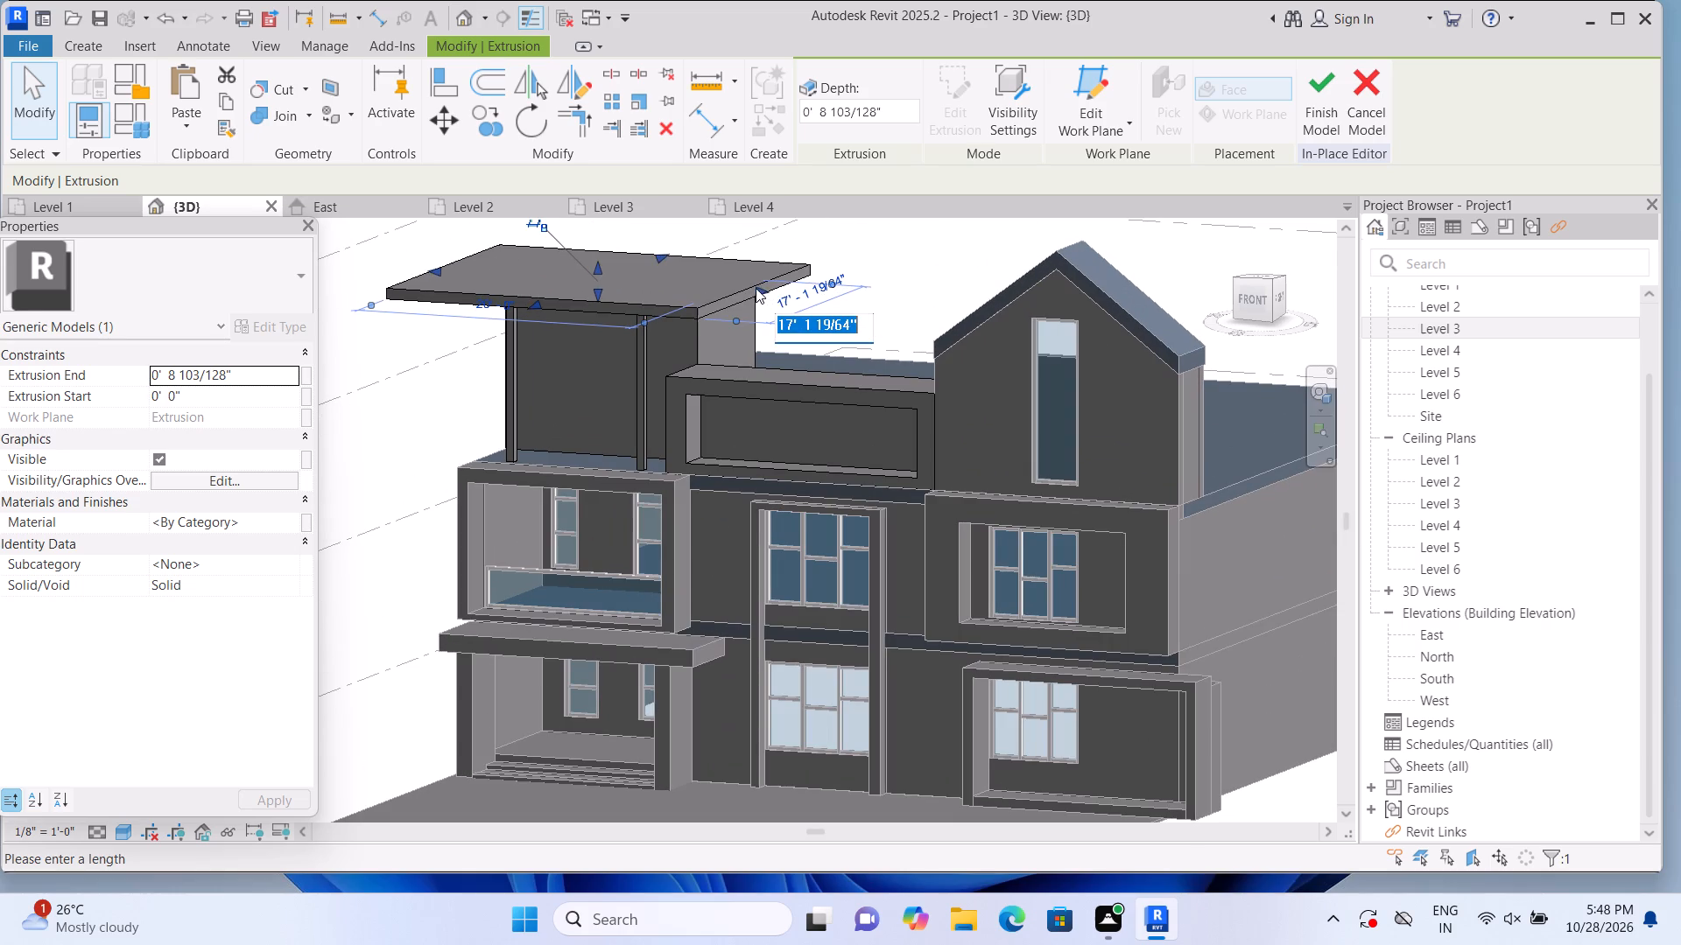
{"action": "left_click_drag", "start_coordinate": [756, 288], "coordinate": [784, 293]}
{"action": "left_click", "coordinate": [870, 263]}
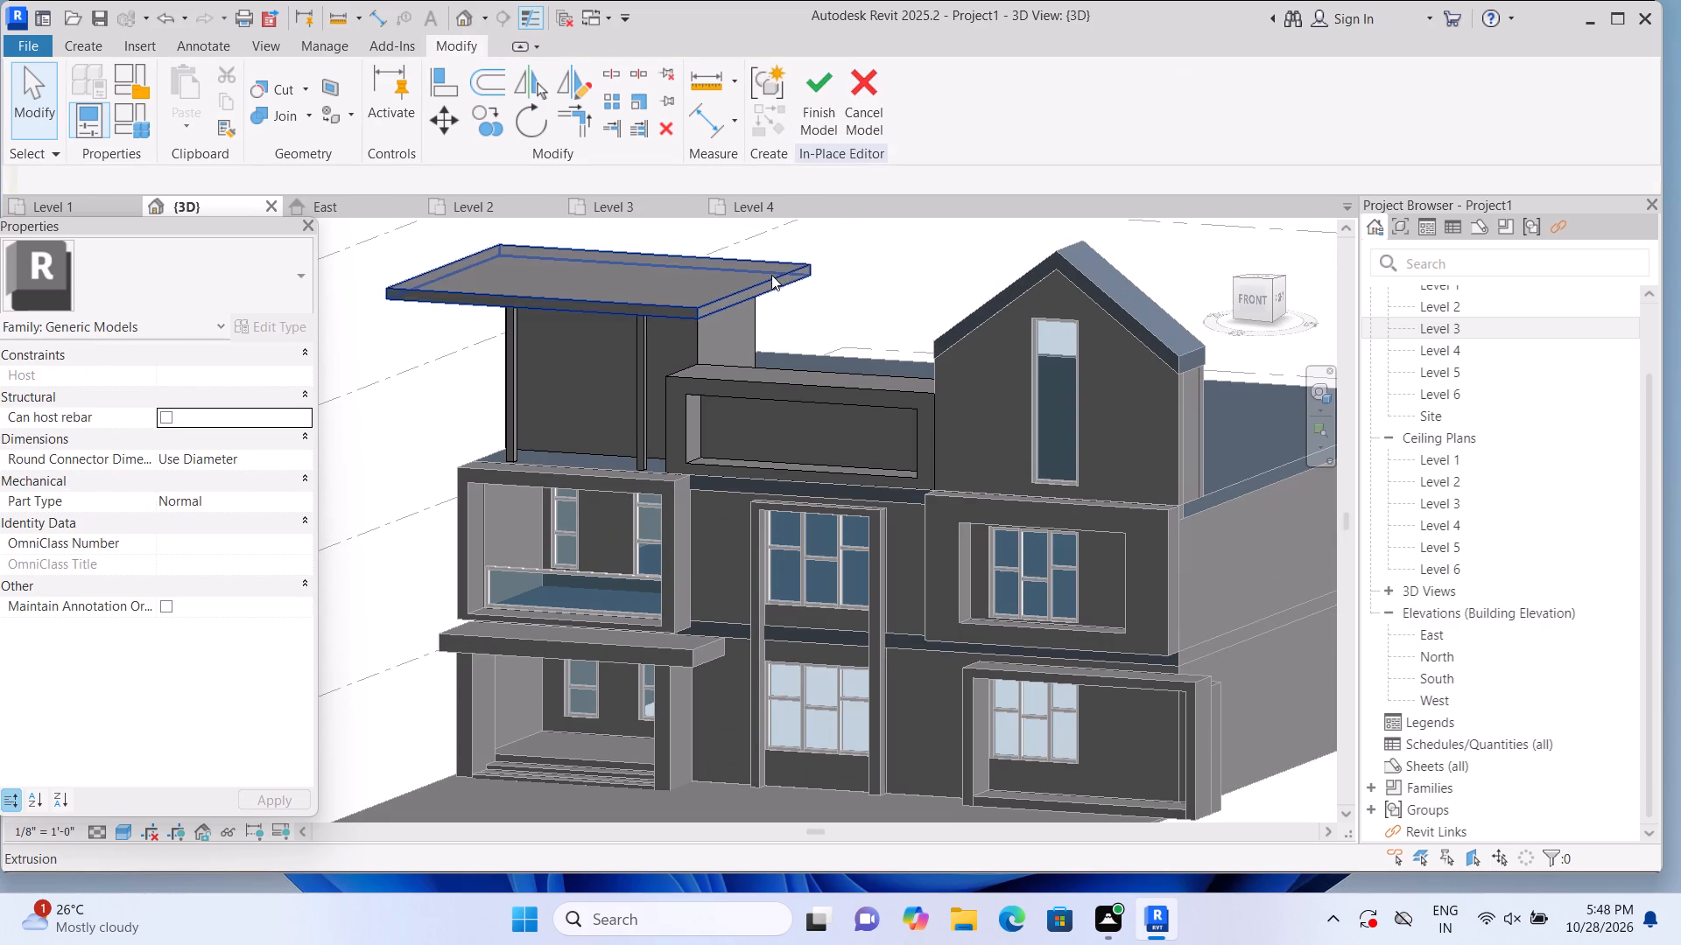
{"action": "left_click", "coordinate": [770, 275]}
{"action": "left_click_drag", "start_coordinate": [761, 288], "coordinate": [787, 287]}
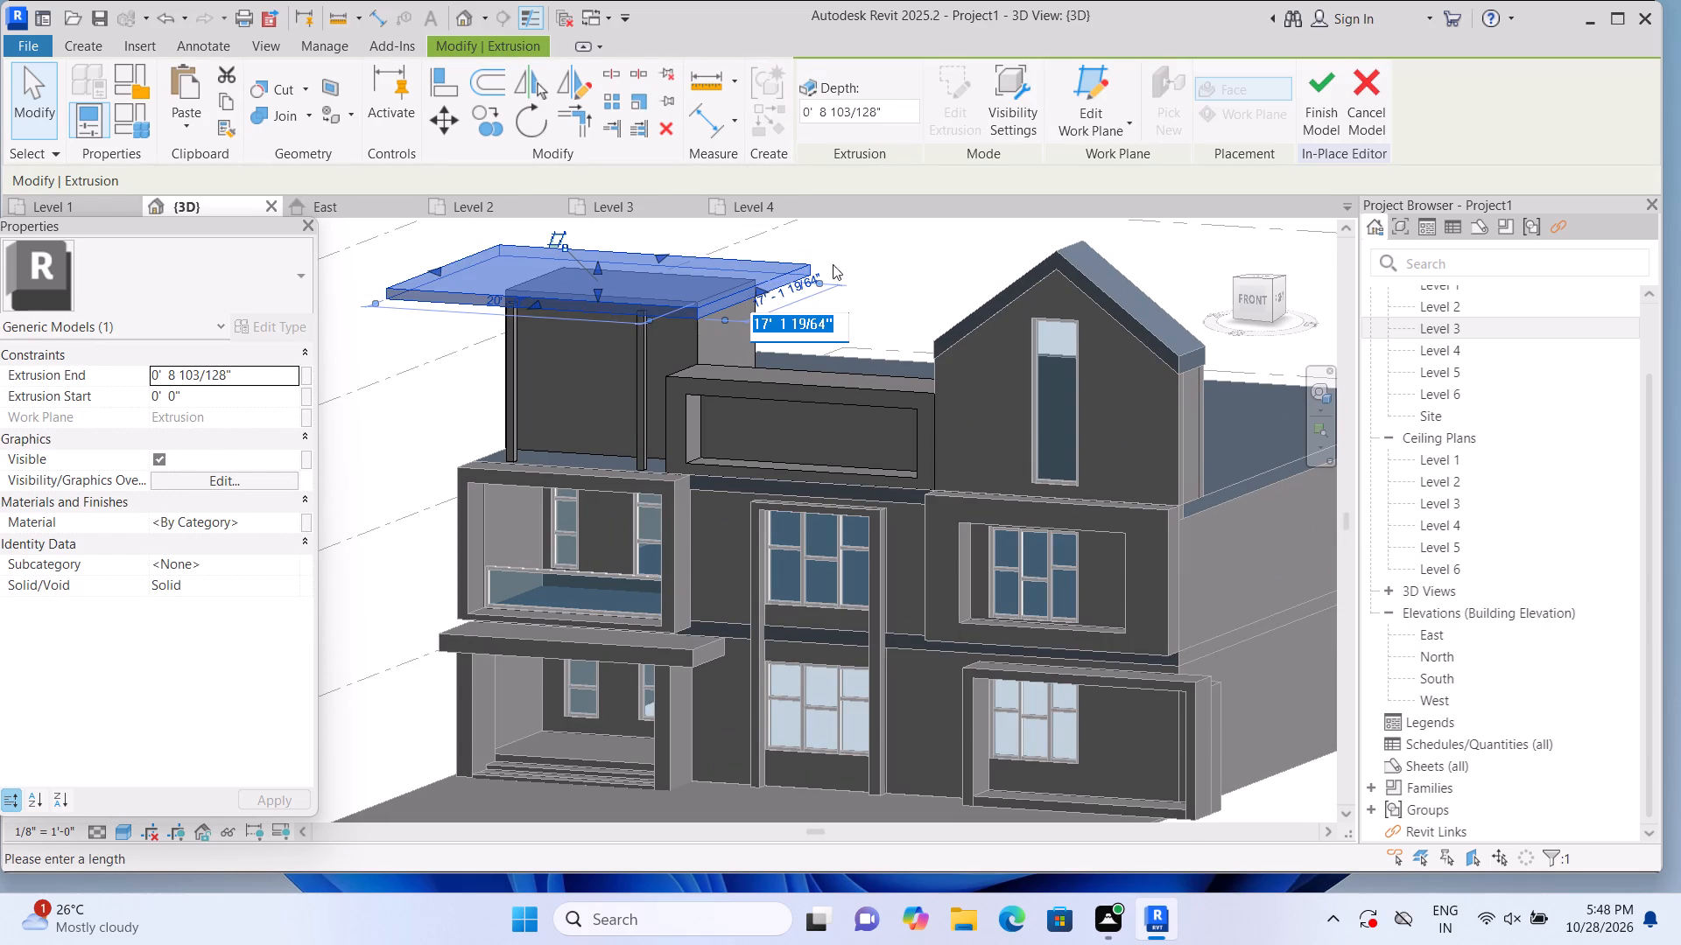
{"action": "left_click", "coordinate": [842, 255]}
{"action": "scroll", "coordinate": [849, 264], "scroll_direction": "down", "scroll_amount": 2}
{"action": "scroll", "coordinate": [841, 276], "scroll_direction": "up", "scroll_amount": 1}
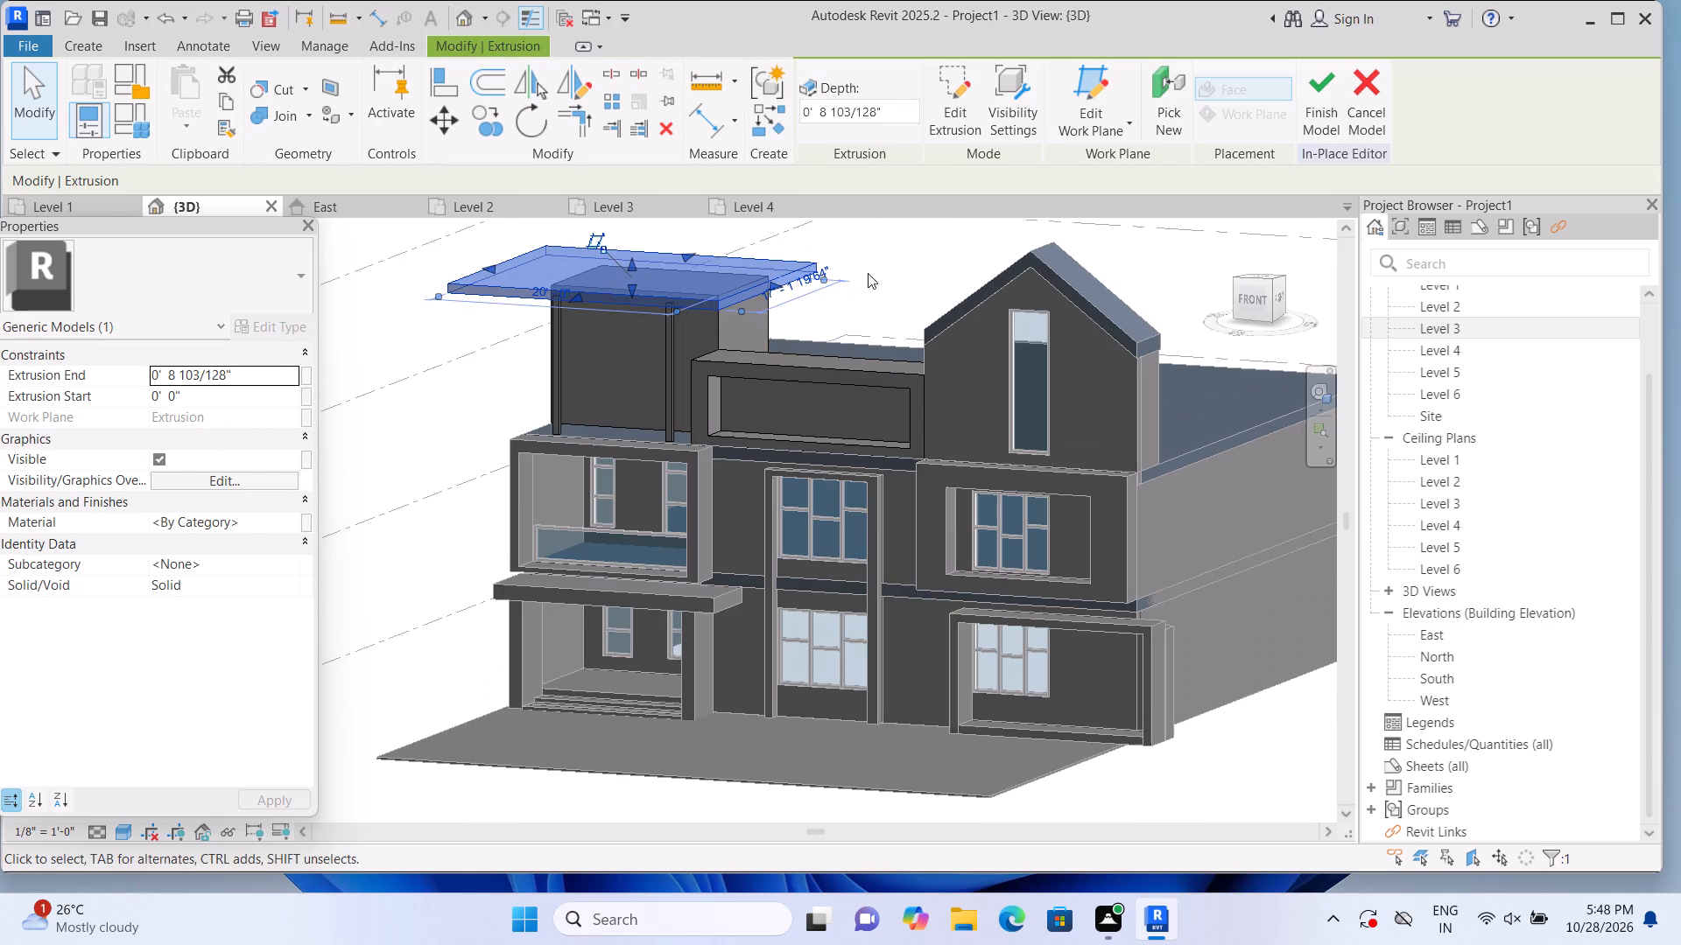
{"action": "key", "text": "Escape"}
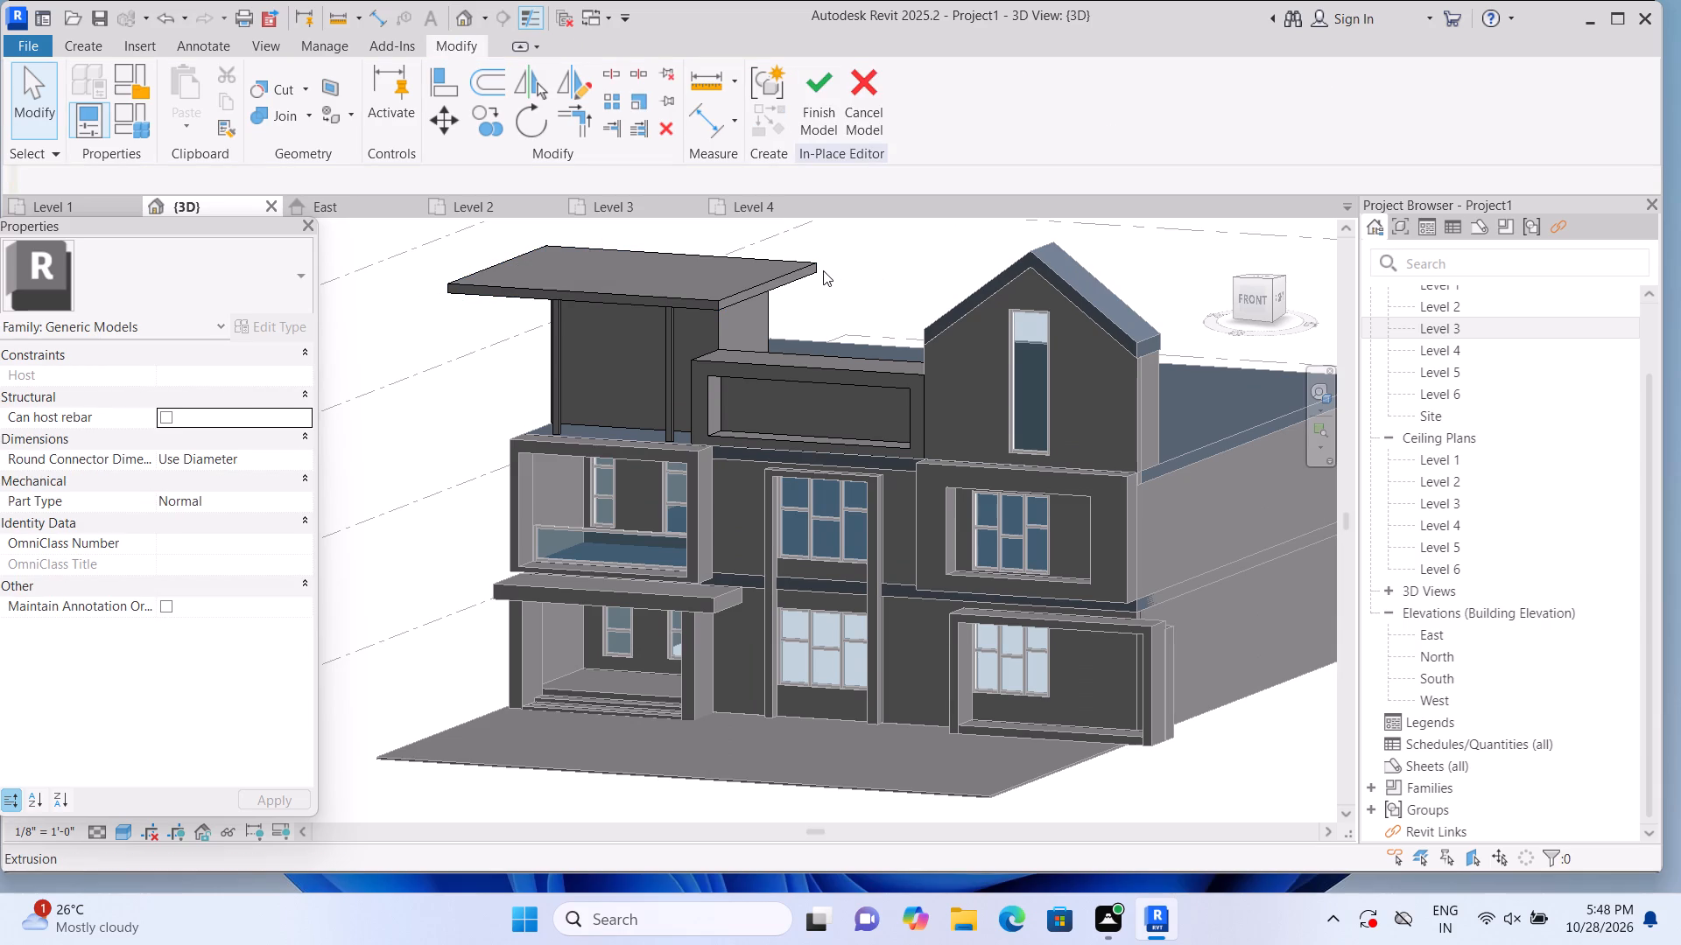
Extend the canopy slab's edge slightly further out on the side facing the recessed block and gable.
{"action": "scroll", "coordinate": [821, 269], "scroll_direction": "up", "scroll_amount": 1}
{"action": "left_click", "coordinate": [772, 285]}
{"action": "scroll", "coordinate": [793, 283], "scroll_direction": "up", "scroll_amount": 1}
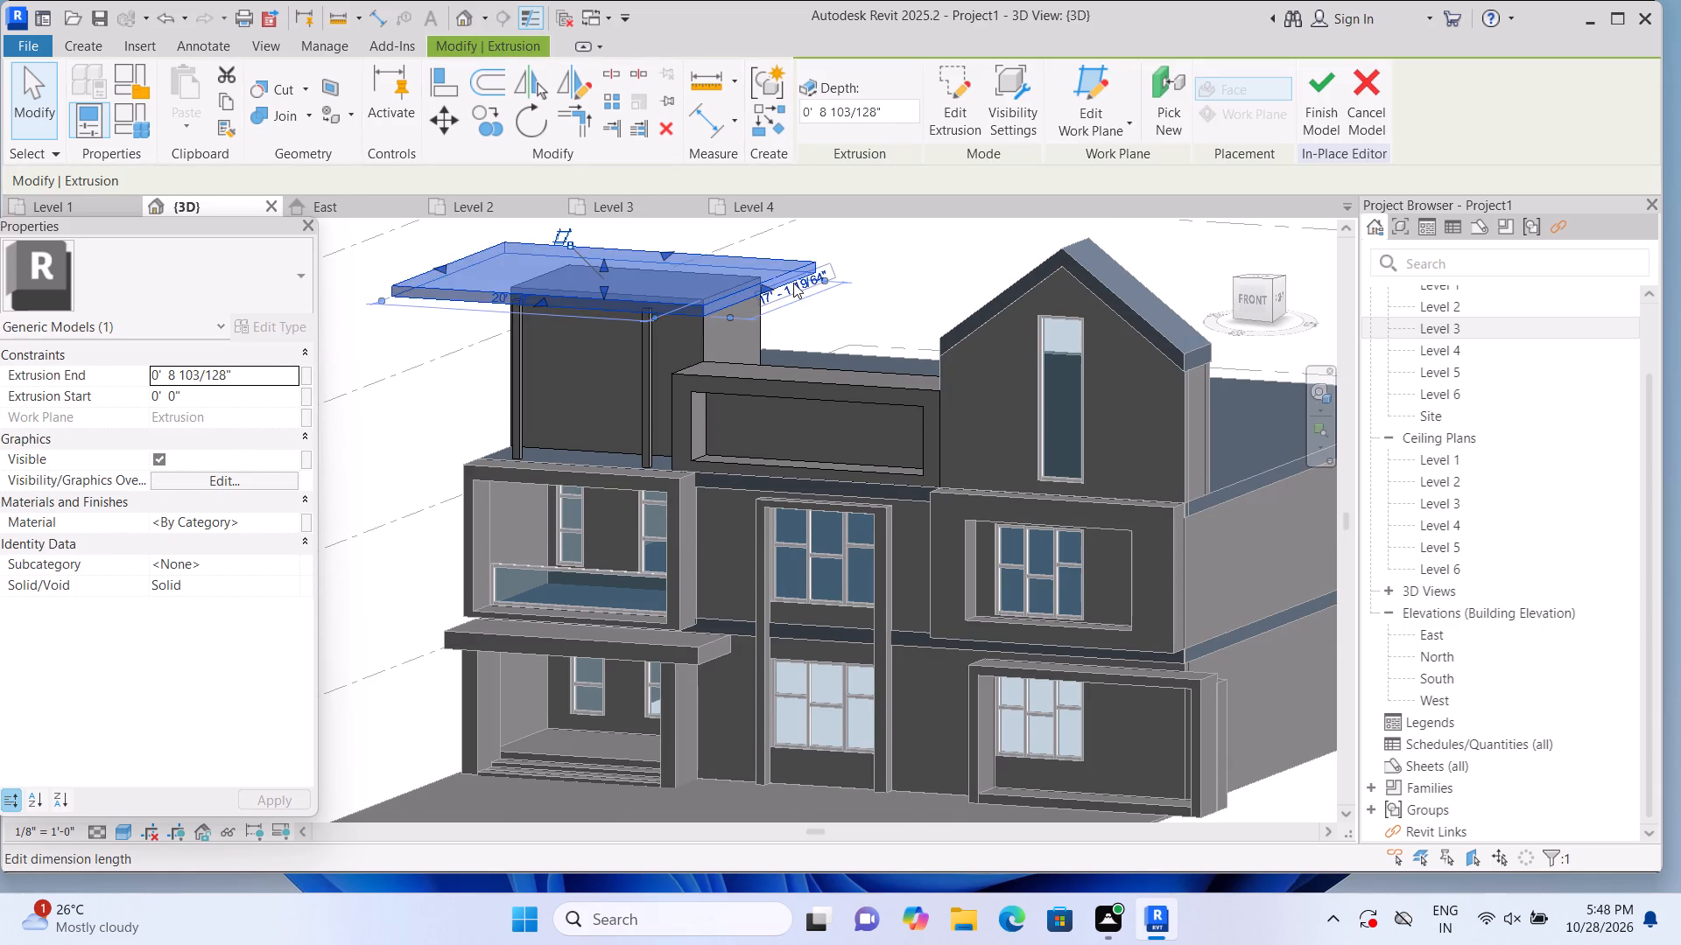
{"action": "scroll", "coordinate": [793, 283], "scroll_direction": "up", "scroll_amount": 2}
{"action": "left_click_drag", "start_coordinate": [744, 291], "coordinate": [756, 297]}
{"action": "left_click", "coordinate": [899, 286]}
{"action": "scroll", "coordinate": [902, 284], "scroll_direction": "down", "scroll_amount": 5}
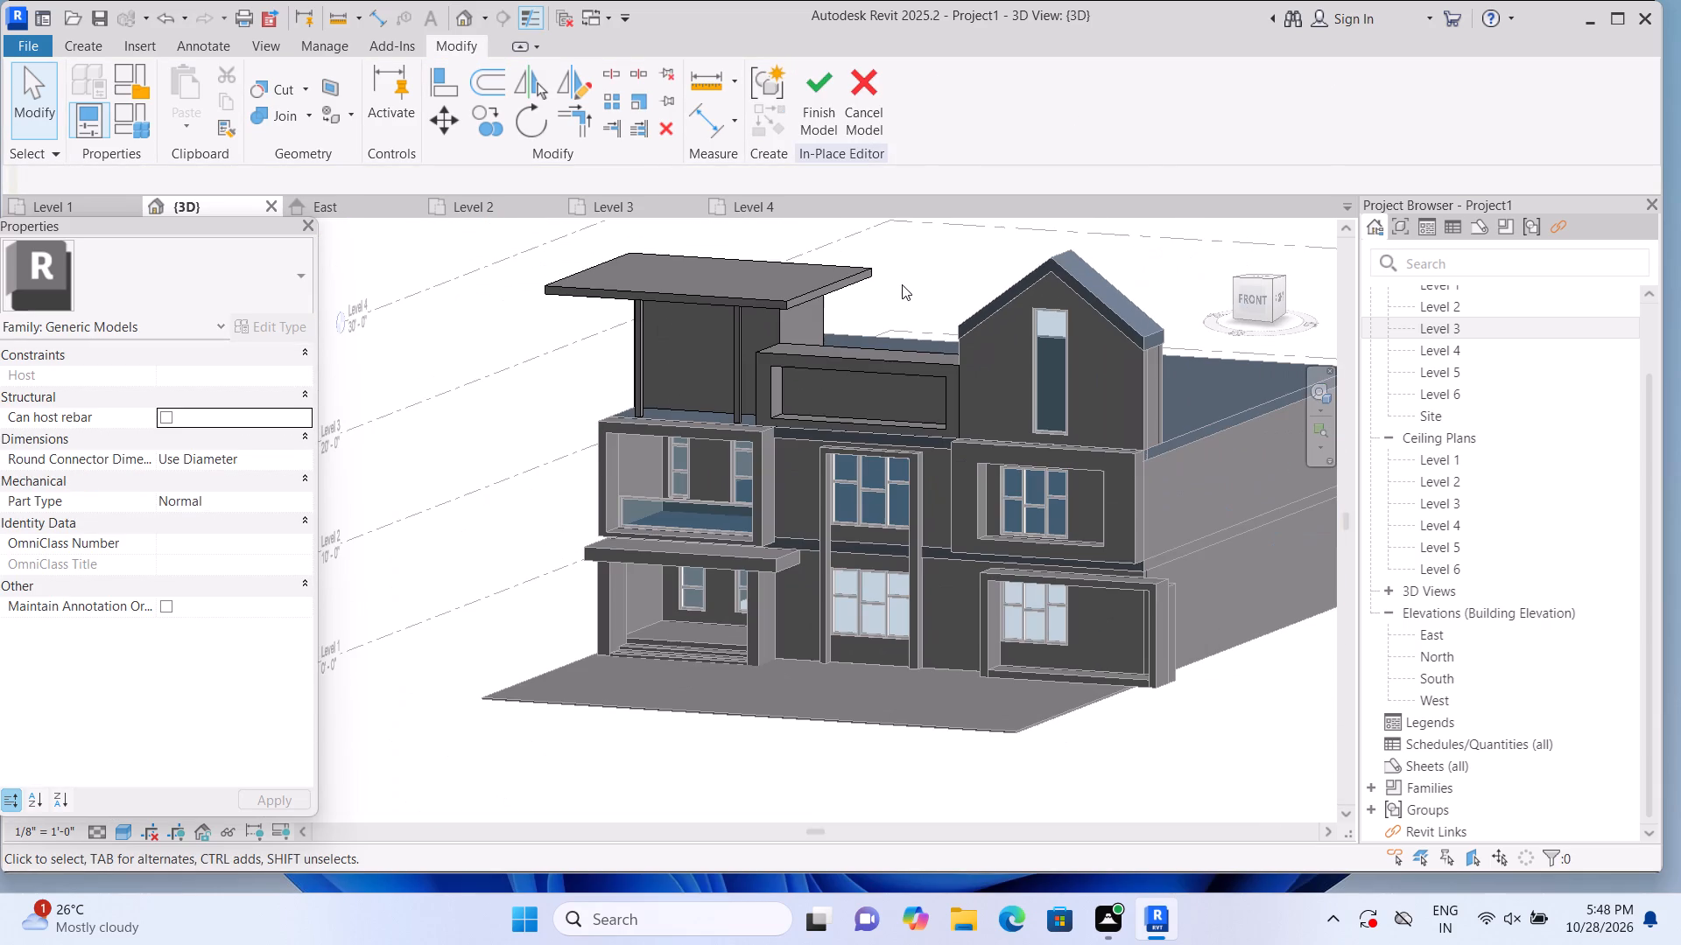
Pull in the canopy slab's opposite side edge, away from the recessed block, to shorten its overhang beyond the balcony.
{"action": "left_click", "coordinate": [602, 299]}
{"action": "scroll", "coordinate": [602, 299], "scroll_direction": "up", "scroll_amount": 1}
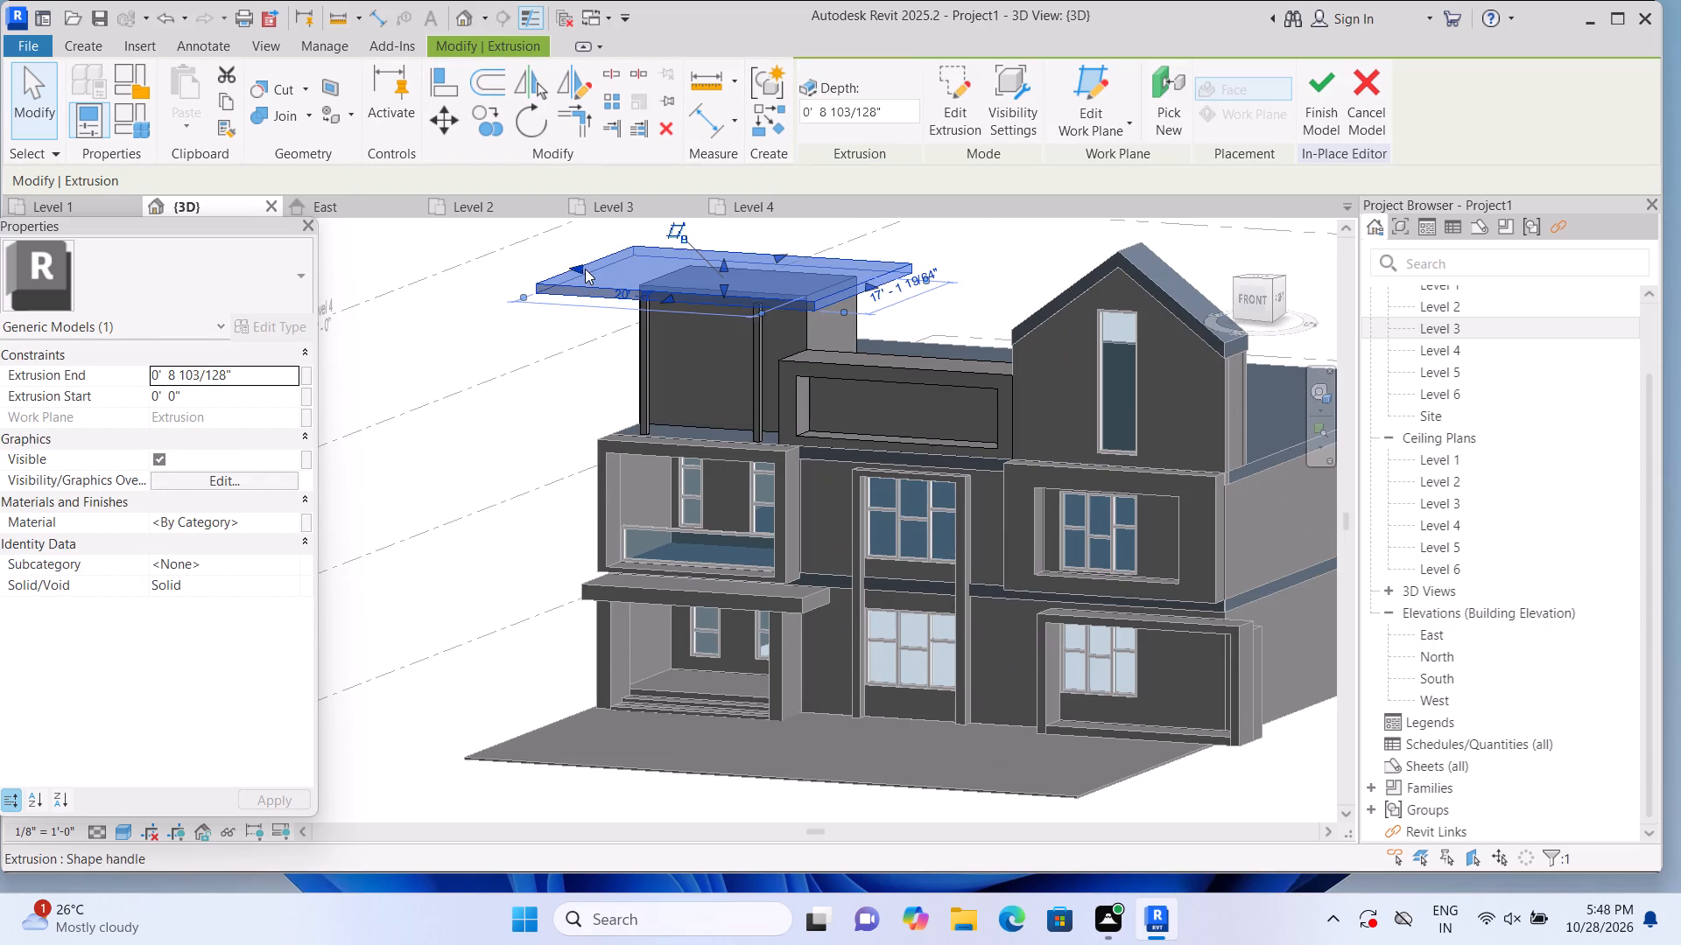
{"action": "left_click_drag", "start_coordinate": [577, 263], "coordinate": [610, 272]}
{"action": "left_click", "coordinate": [565, 361]}
{"action": "scroll", "coordinate": [572, 374], "scroll_direction": "down", "scroll_amount": 1}
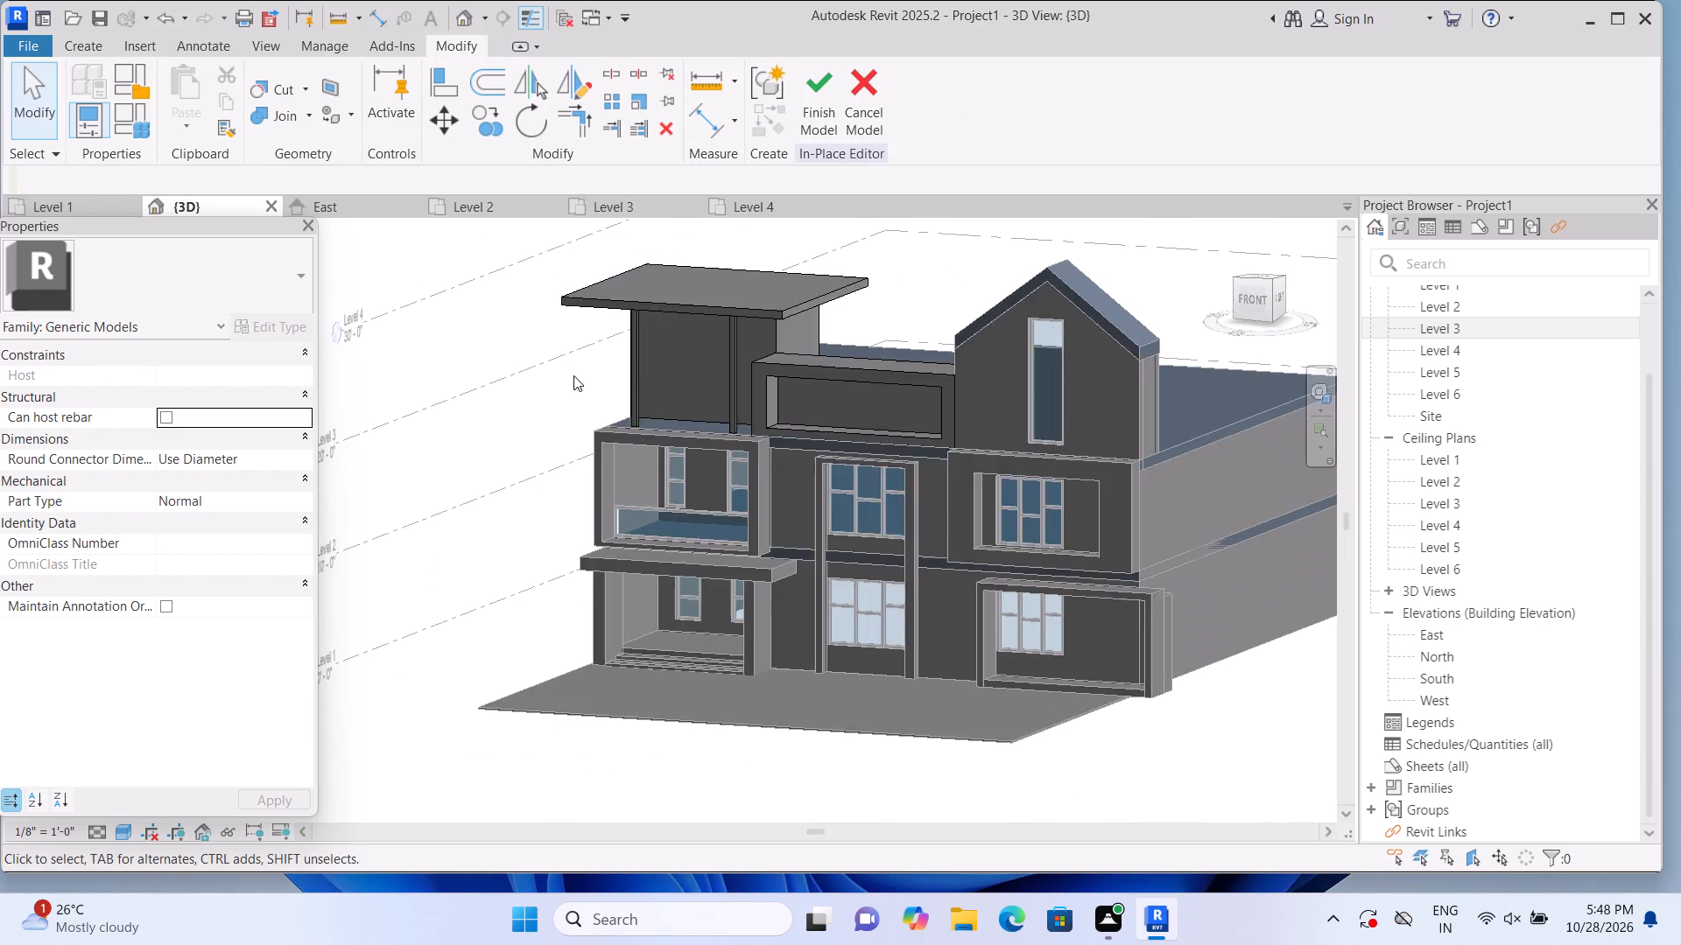
{"action": "scroll", "coordinate": [573, 376], "scroll_direction": "down", "scroll_amount": 2}
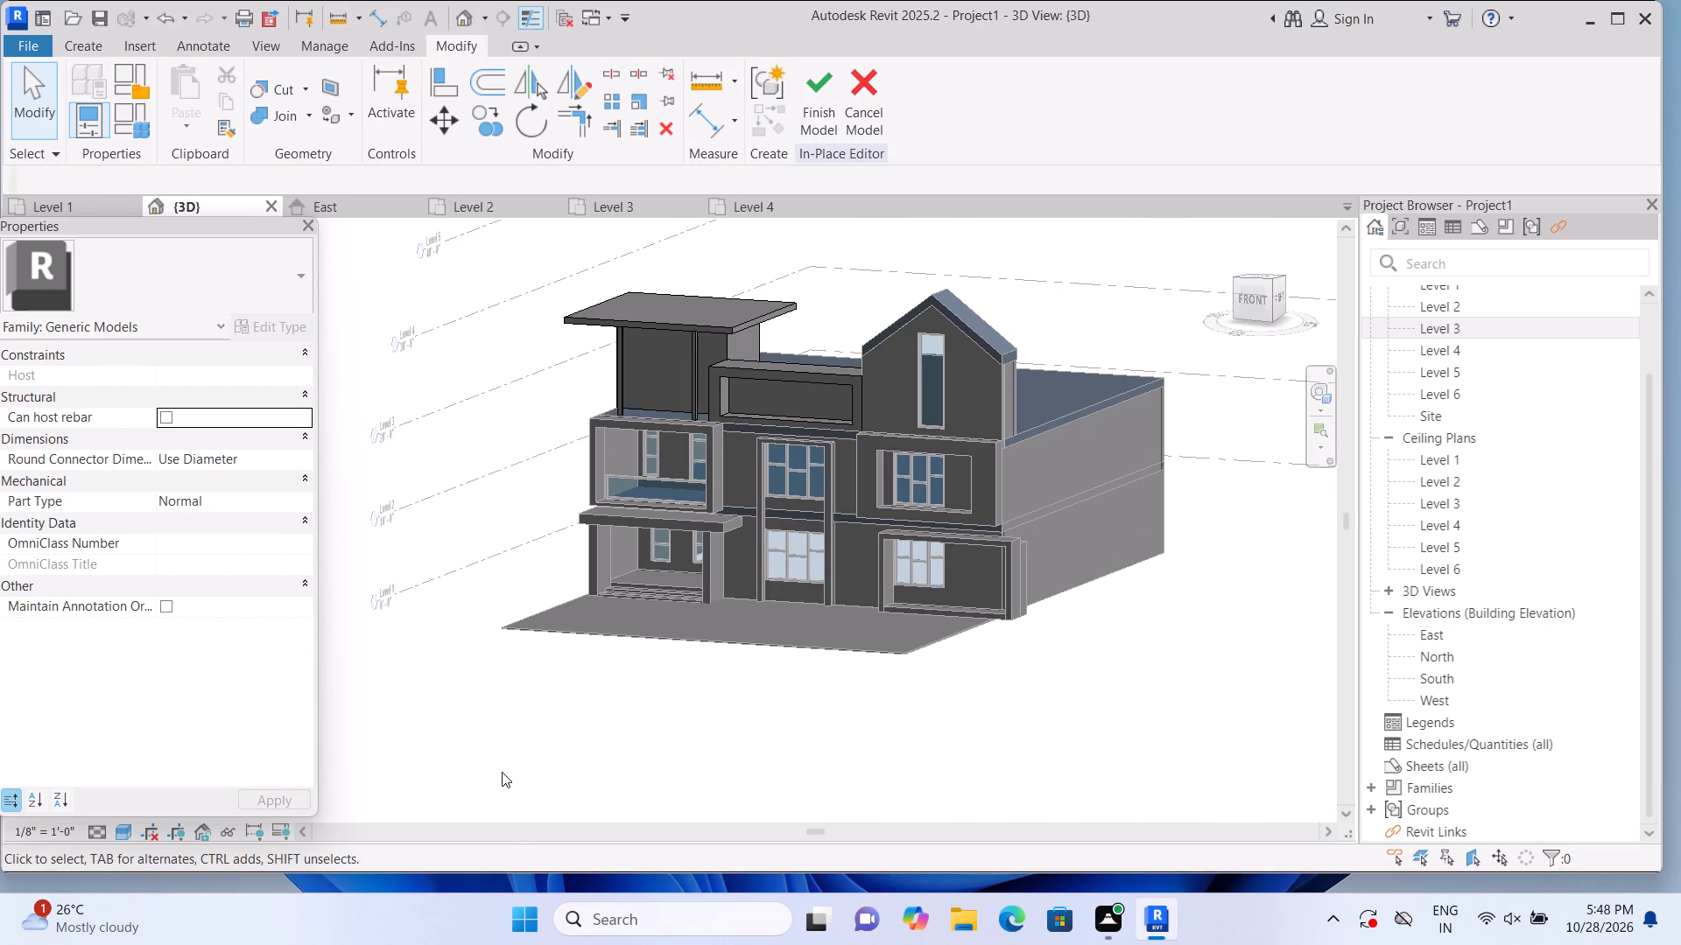